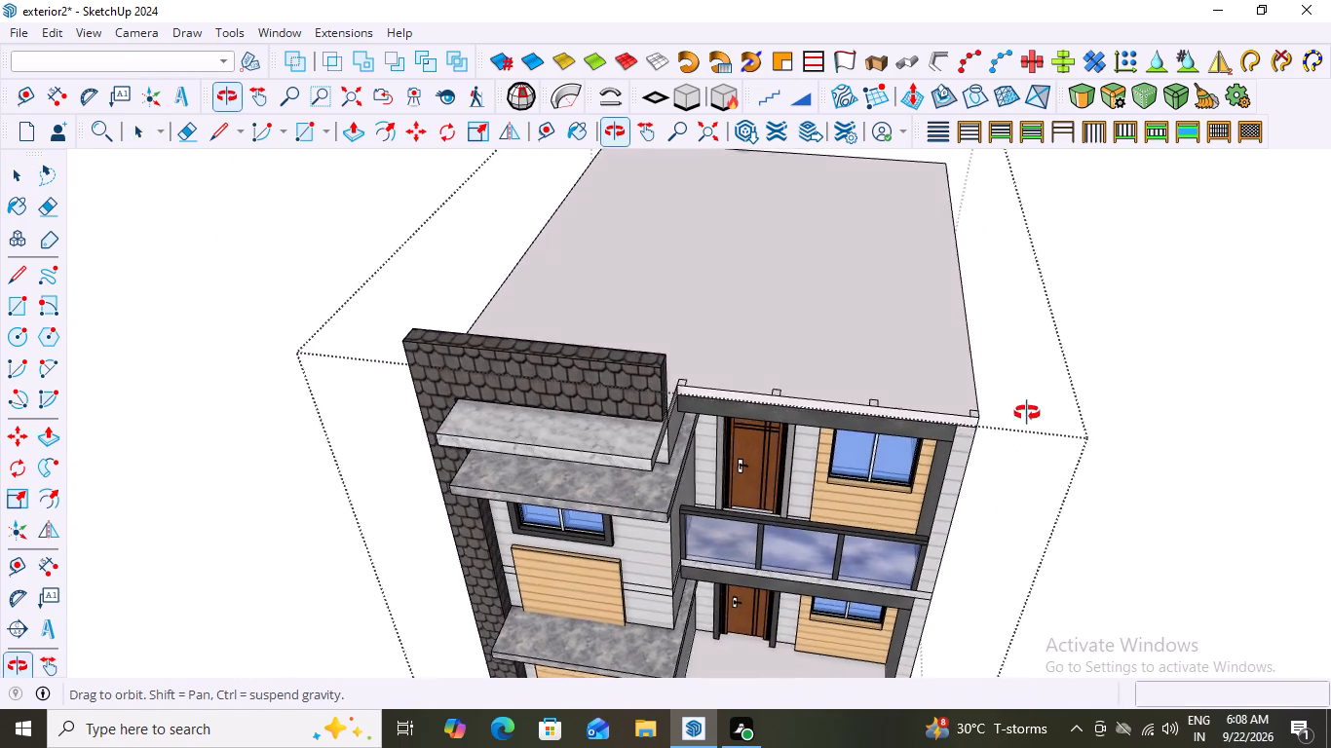
Examine the row of small bases along the roof's front edge and the front facade below it.
{"action": "middle_click_drag", "start_coordinate": [1027, 413], "coordinate": [1040, 393]}
{"action": "middle_click_drag", "start_coordinate": [818, 394], "coordinate": [814, 443]}
{"action": "scroll", "coordinate": [679, 487], "scroll_direction": "up", "scroll_amount": 3}
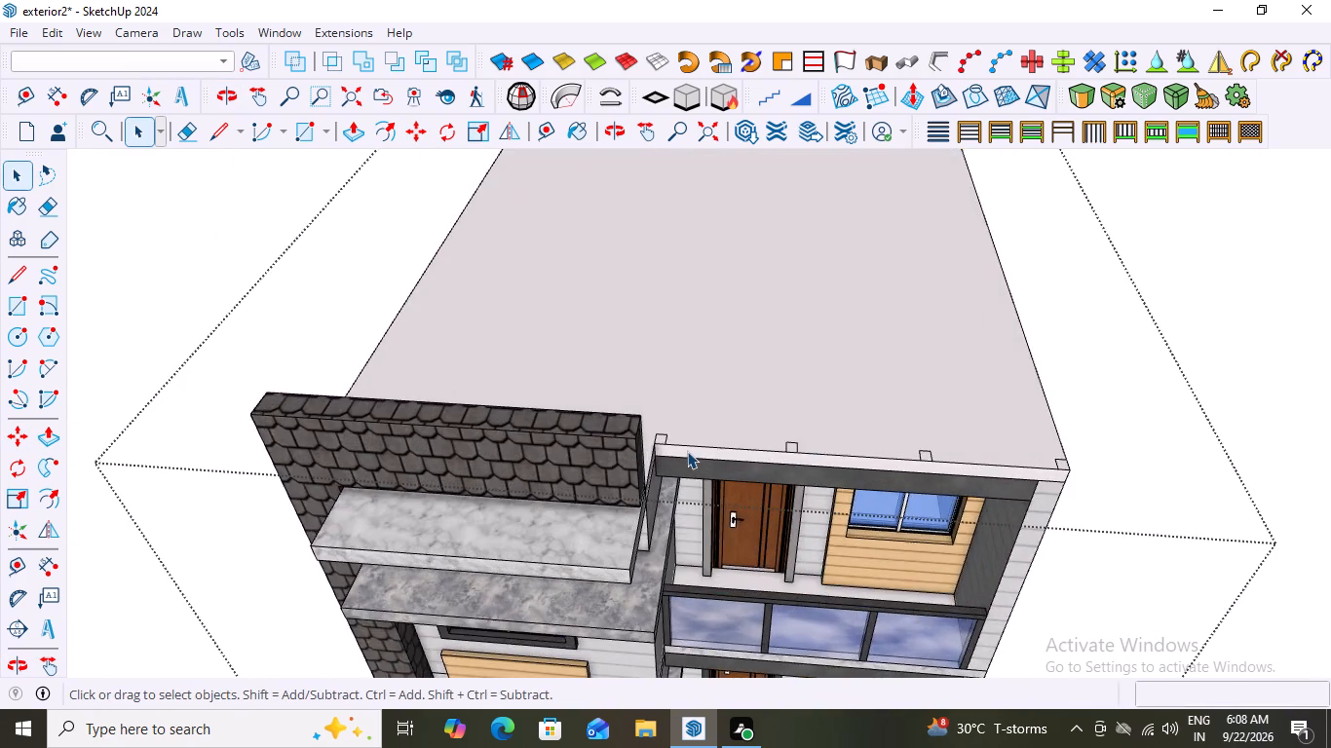
{"action": "scroll", "coordinate": [687, 451], "scroll_direction": "up", "scroll_amount": 9}
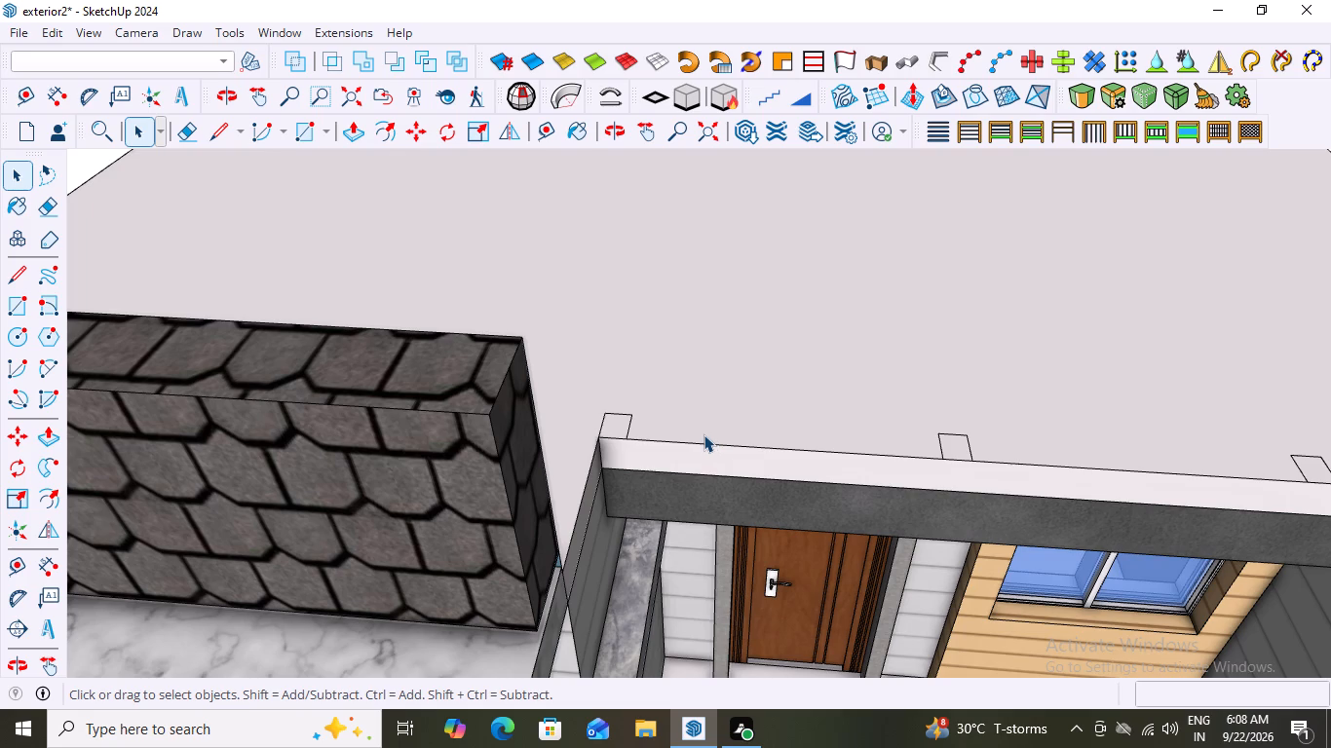
{"action": "scroll", "coordinate": [629, 327], "scroll_direction": "down", "scroll_amount": 12}
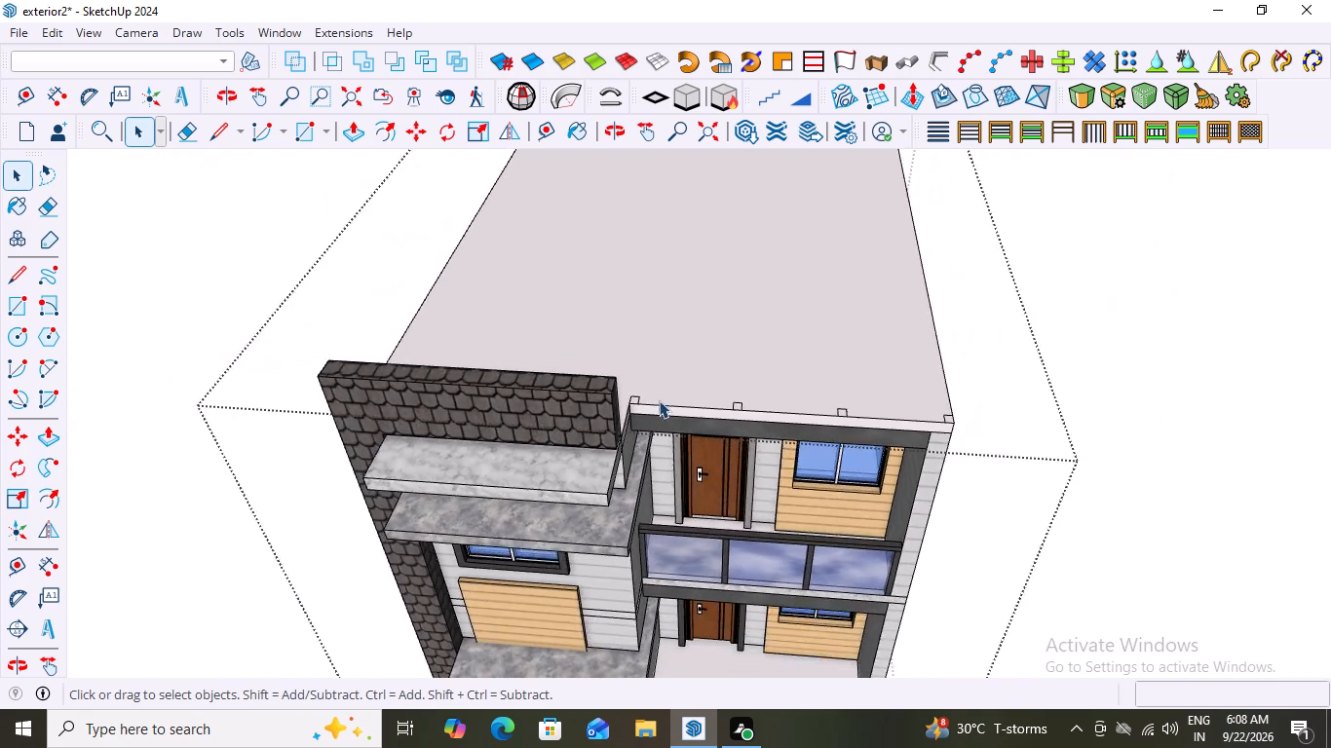
{"action": "scroll", "coordinate": [659, 400], "scroll_direction": "down", "scroll_amount": 3}
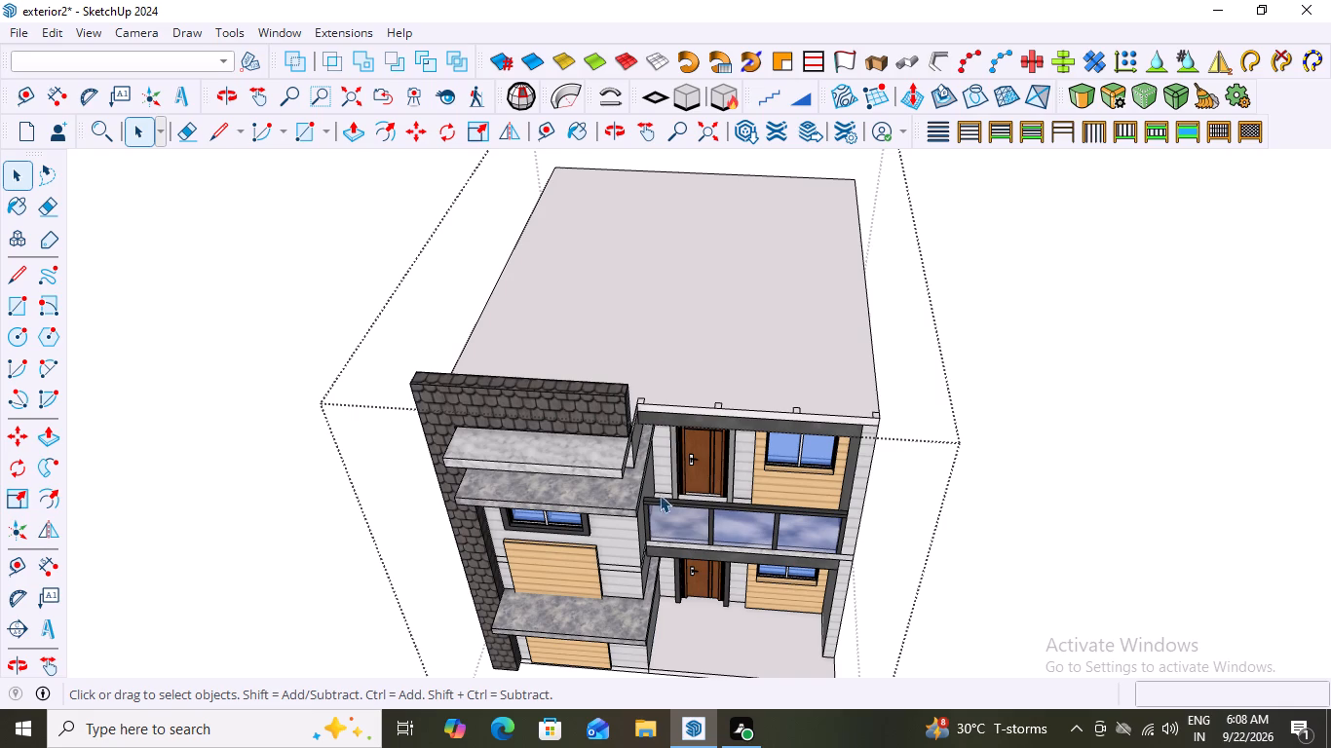
{"action": "middle_click_drag", "start_coordinate": [783, 510], "coordinate": [817, 303]}
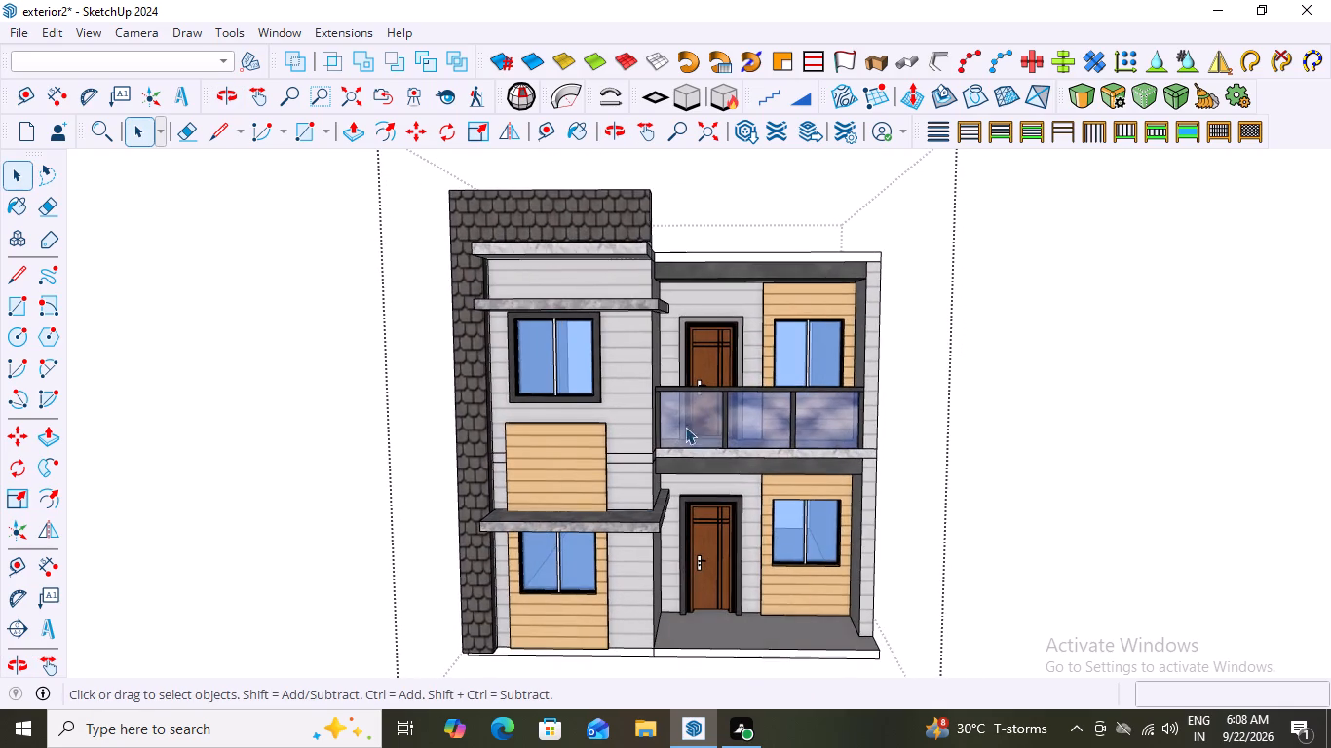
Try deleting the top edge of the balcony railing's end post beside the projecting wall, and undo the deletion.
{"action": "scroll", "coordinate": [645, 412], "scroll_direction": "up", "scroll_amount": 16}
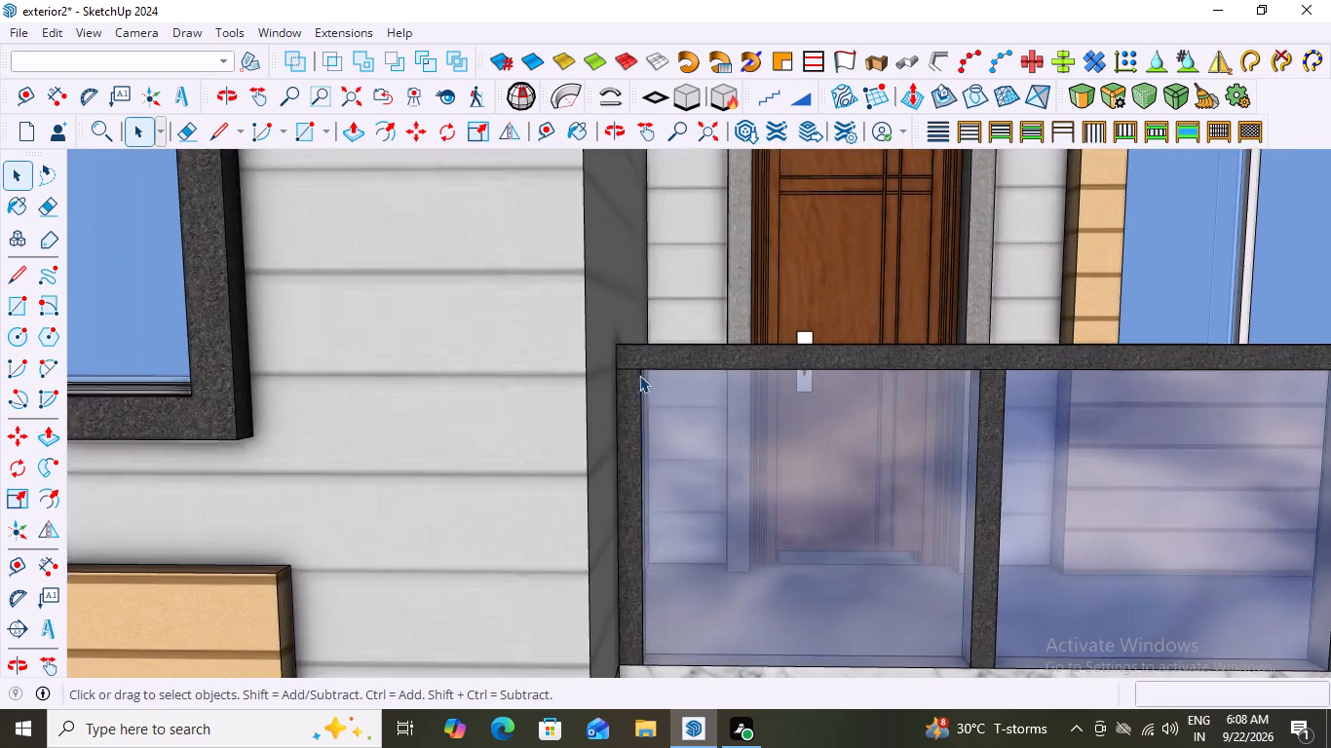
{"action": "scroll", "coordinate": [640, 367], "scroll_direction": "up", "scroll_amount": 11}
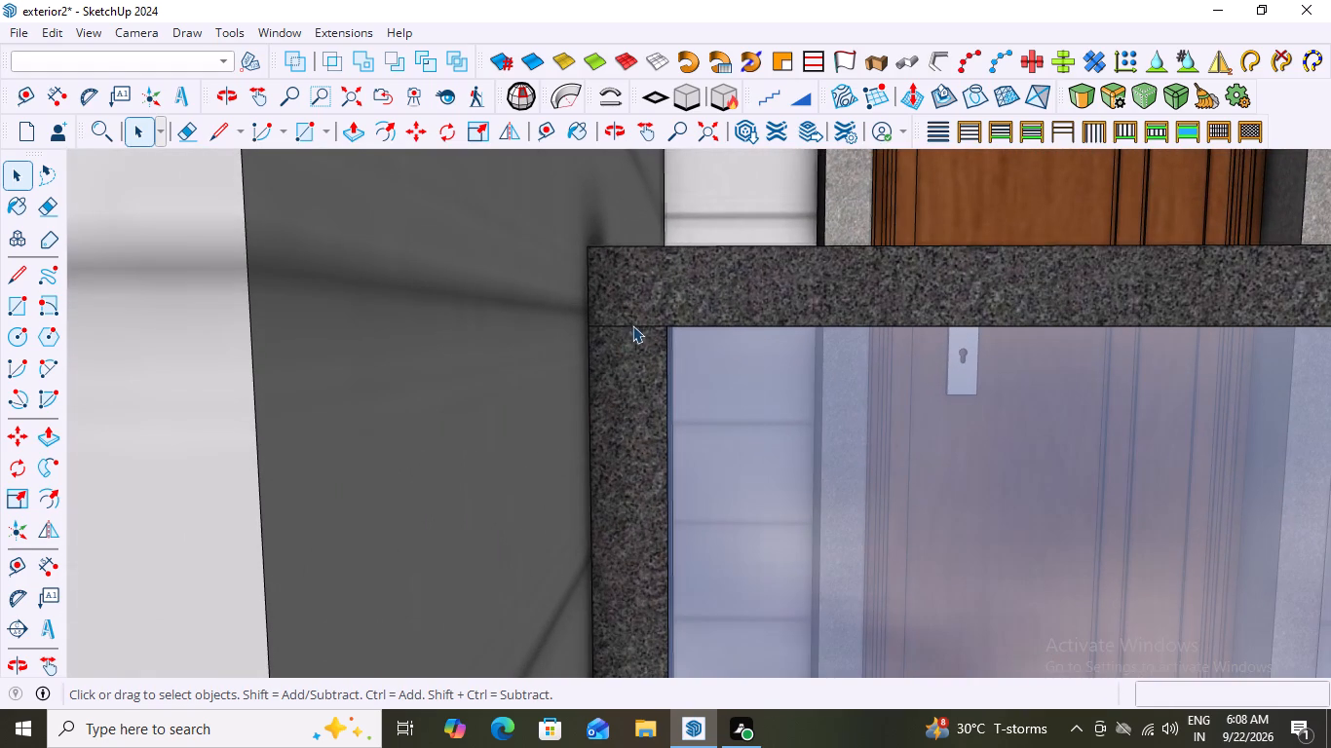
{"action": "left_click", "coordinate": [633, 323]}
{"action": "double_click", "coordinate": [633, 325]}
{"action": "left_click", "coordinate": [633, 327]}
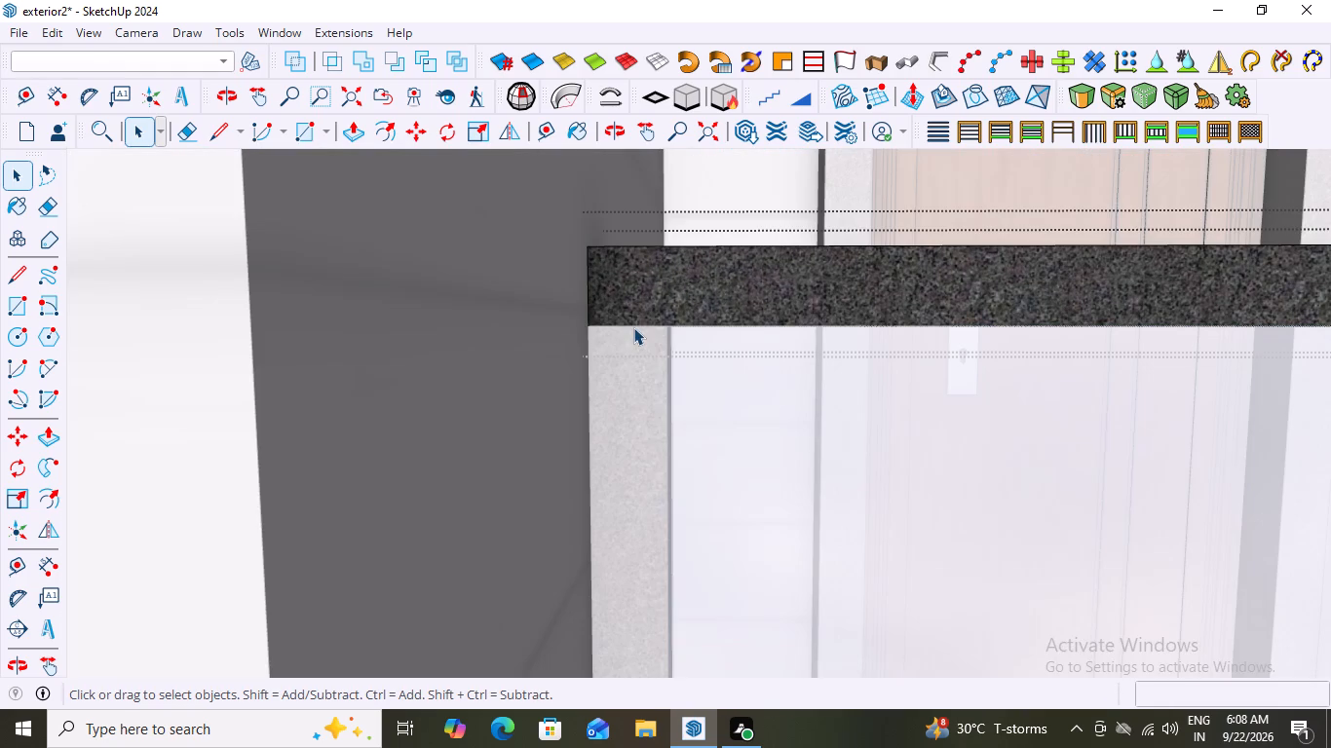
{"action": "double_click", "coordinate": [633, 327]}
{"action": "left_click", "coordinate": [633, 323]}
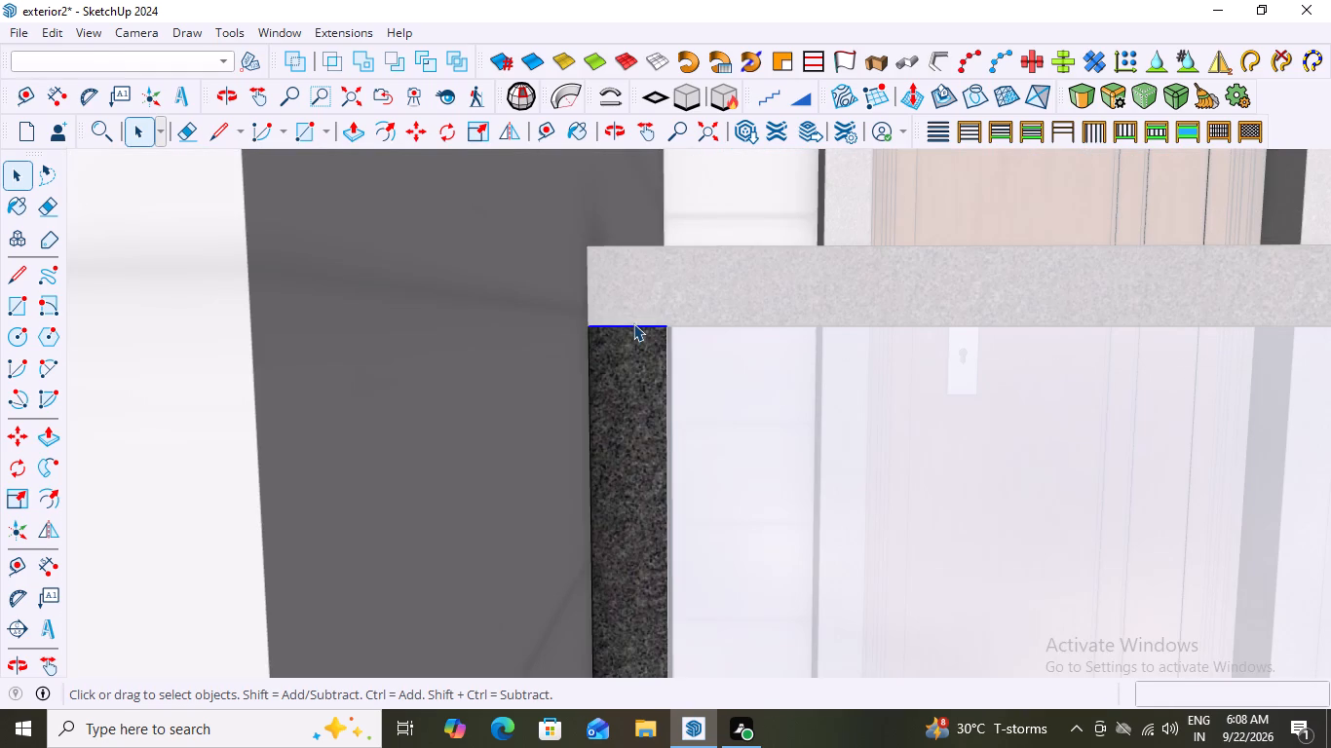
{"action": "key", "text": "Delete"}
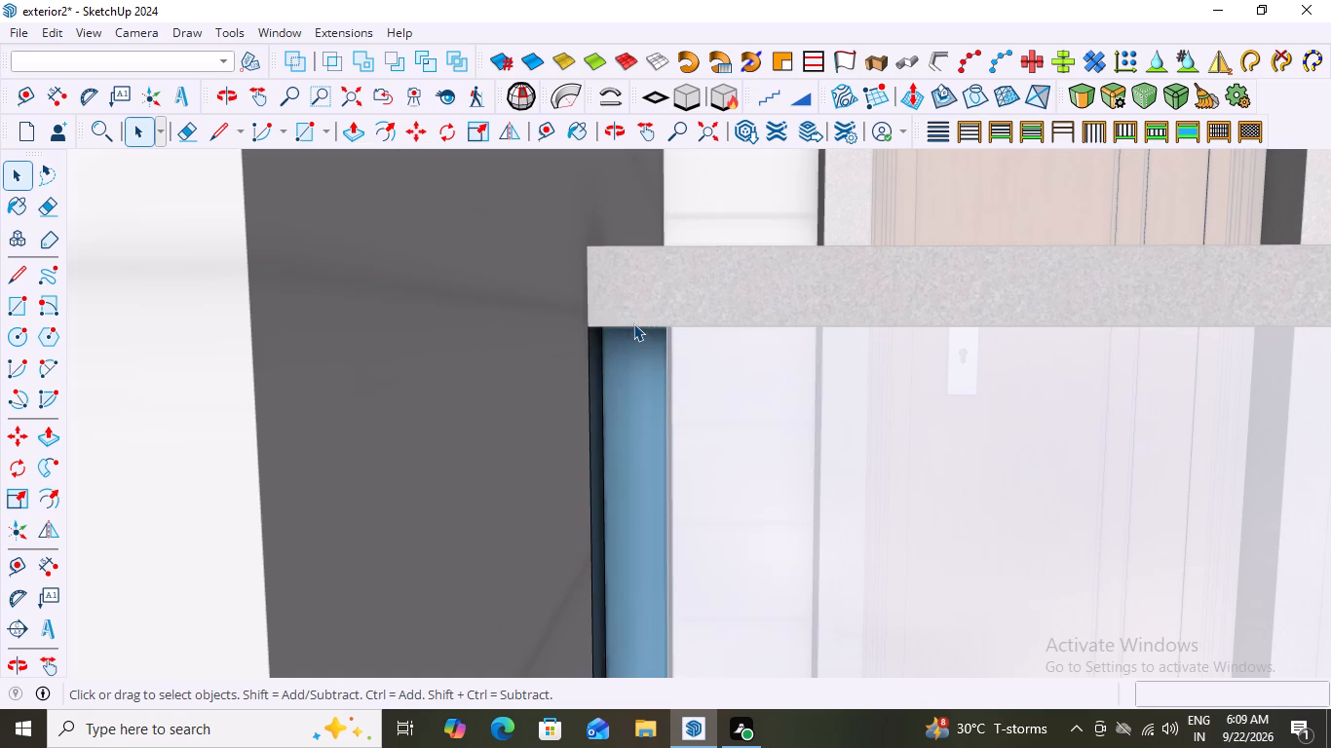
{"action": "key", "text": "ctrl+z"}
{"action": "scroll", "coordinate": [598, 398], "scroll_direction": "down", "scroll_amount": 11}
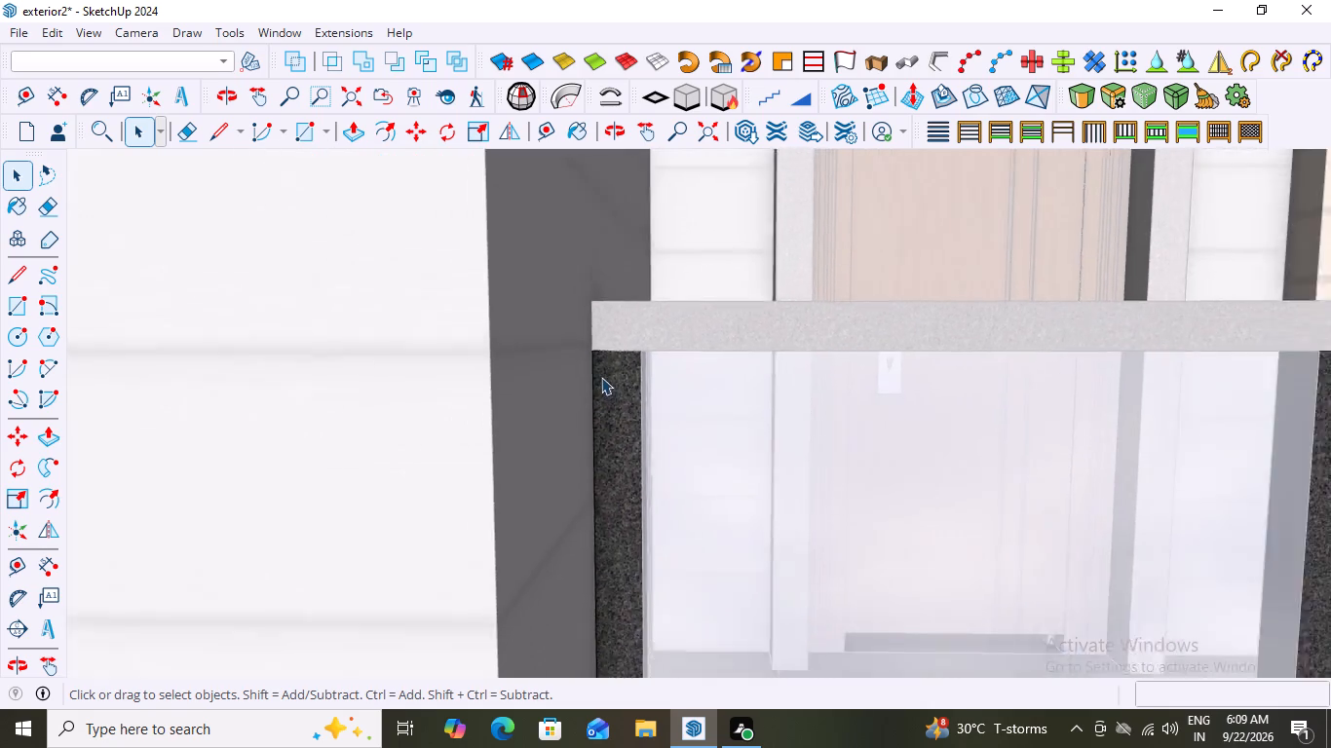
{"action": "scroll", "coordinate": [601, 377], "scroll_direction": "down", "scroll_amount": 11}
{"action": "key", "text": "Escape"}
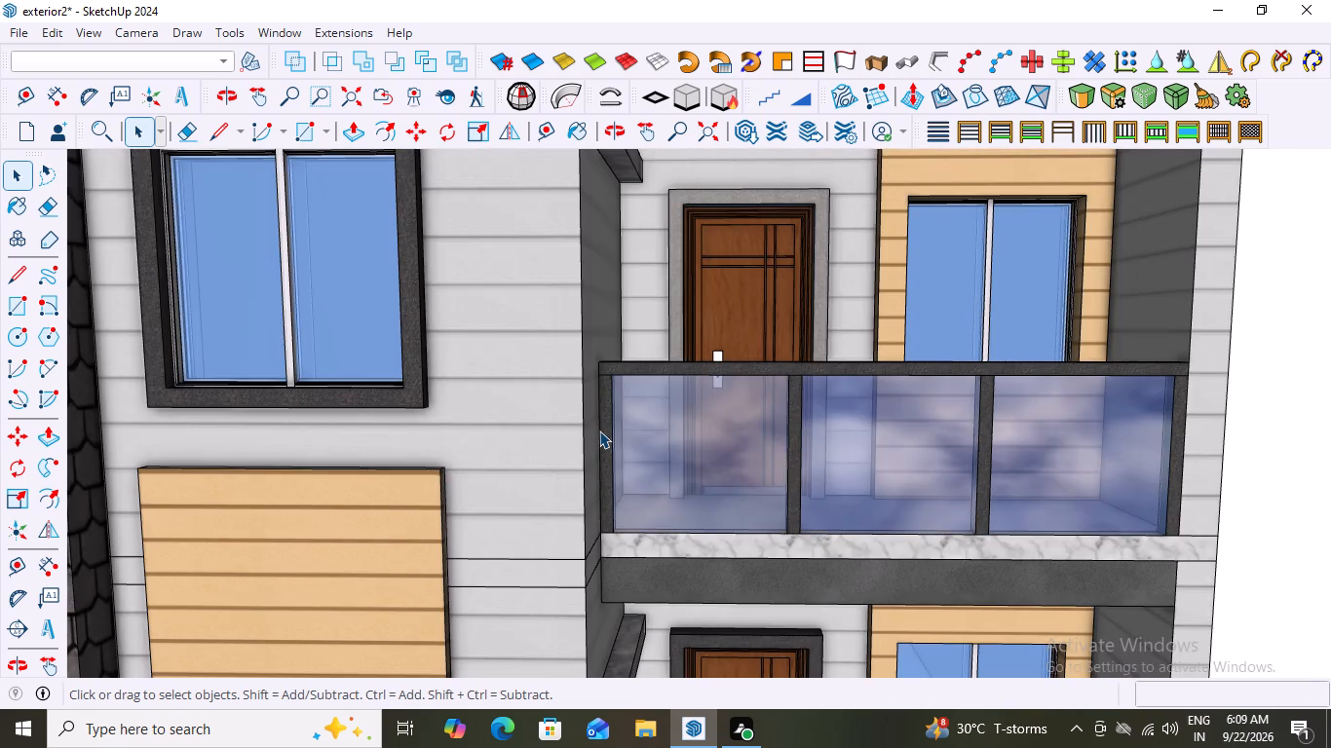
Examine the house from the front, side and above, including the balcony railing and the roof's front edge.
{"action": "scroll", "coordinate": [599, 430], "scroll_direction": "down", "scroll_amount": 8}
{"action": "scroll", "coordinate": [885, 381], "scroll_direction": "up", "scroll_amount": 6}
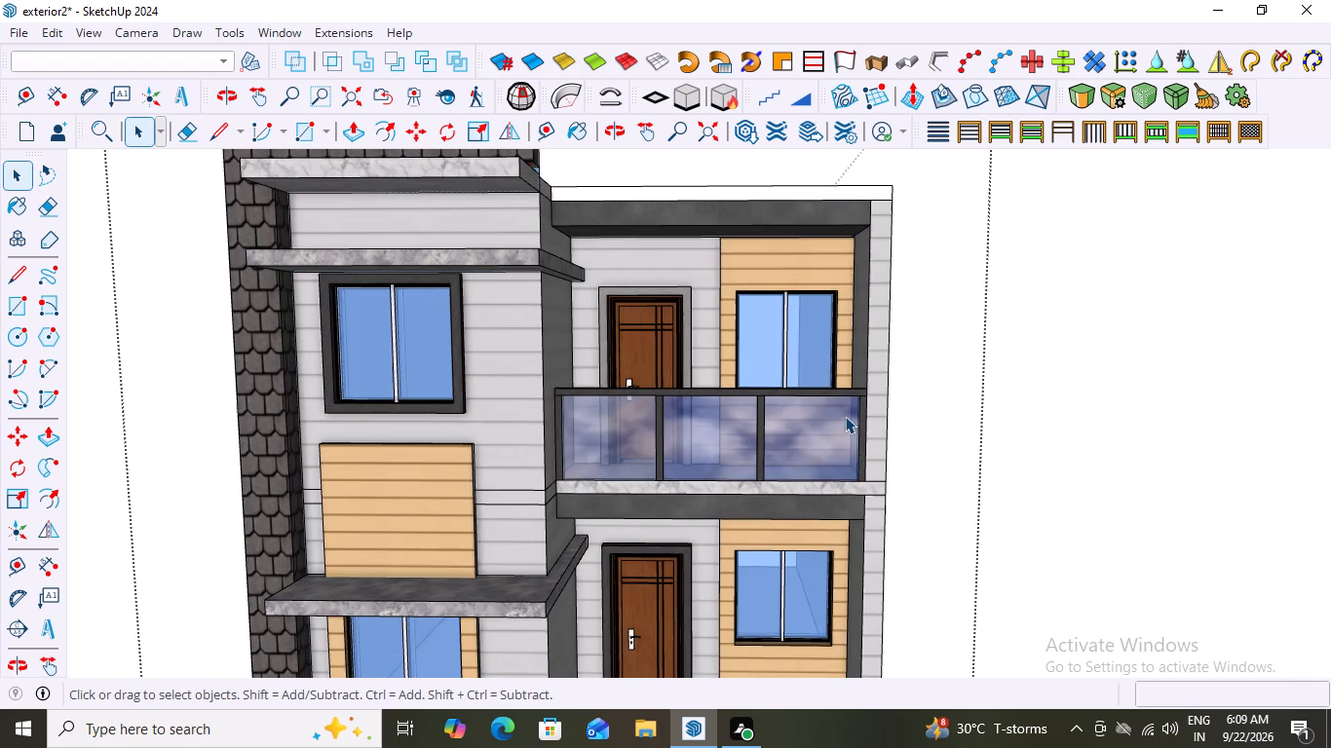
{"action": "scroll", "coordinate": [717, 399], "scroll_direction": "down", "scroll_amount": 3}
{"action": "scroll", "coordinate": [608, 411], "scroll_direction": "down", "scroll_amount": 2}
{"action": "middle_click_drag", "start_coordinate": [667, 345], "coordinate": [660, 399]}
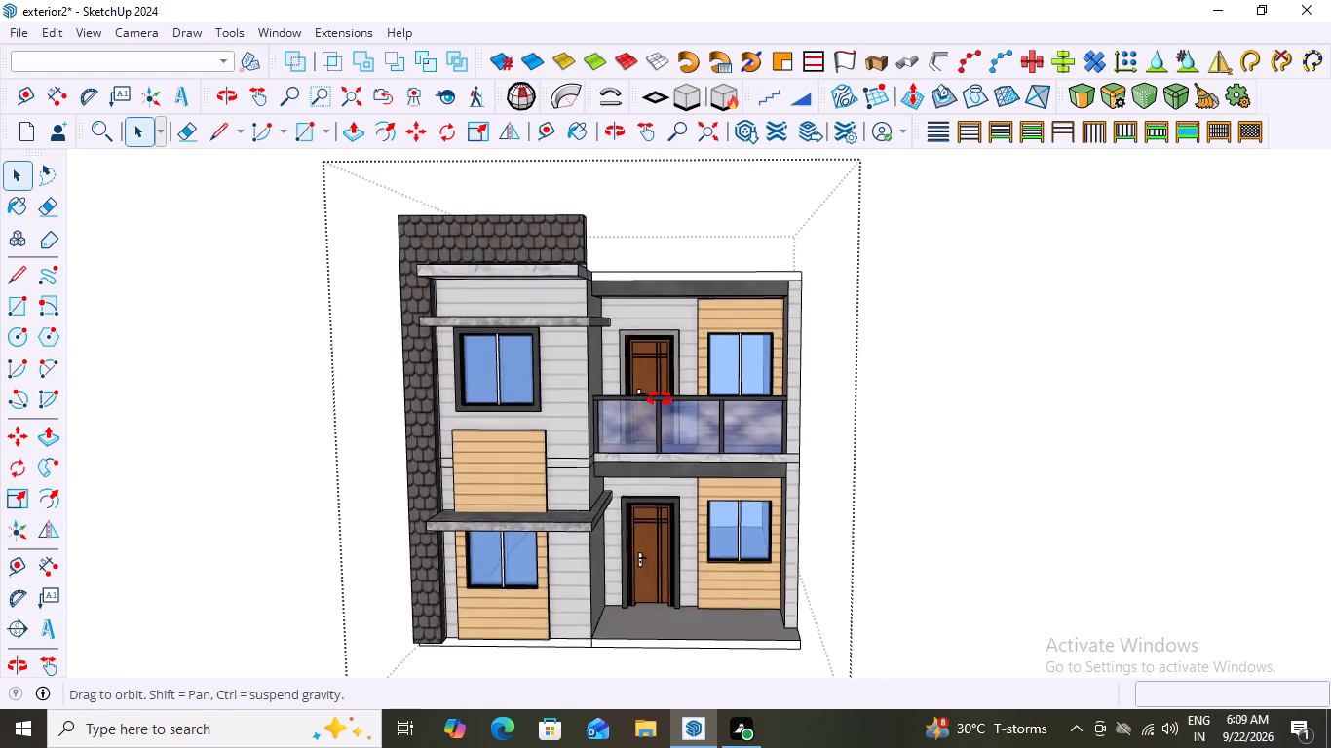
{"action": "middle_click_drag", "start_coordinate": [660, 399], "coordinate": [656, 535]}
{"action": "scroll", "coordinate": [653, 447], "scroll_direction": "down", "scroll_amount": 1}
{"action": "middle_click_drag", "start_coordinate": [649, 436], "coordinate": [733, 318]}
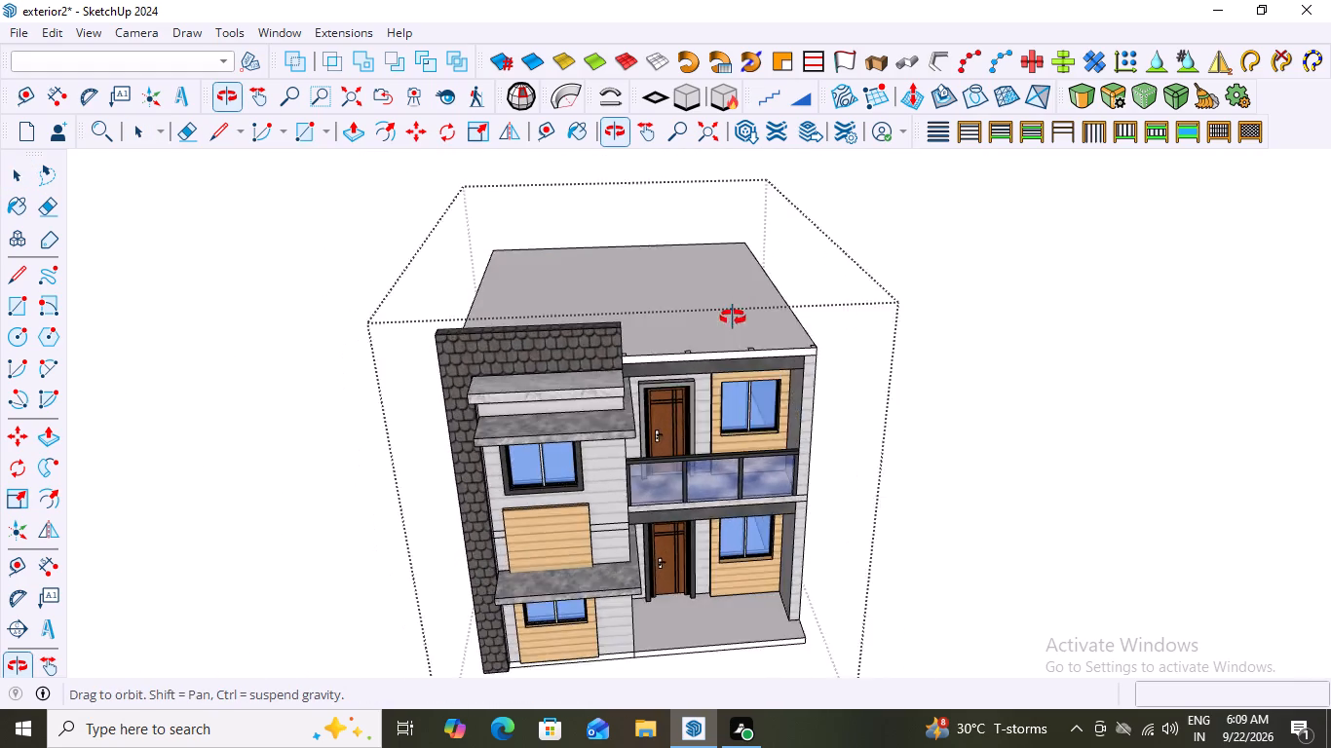
{"action": "middle_click_drag", "start_coordinate": [733, 318], "coordinate": [524, 341]}
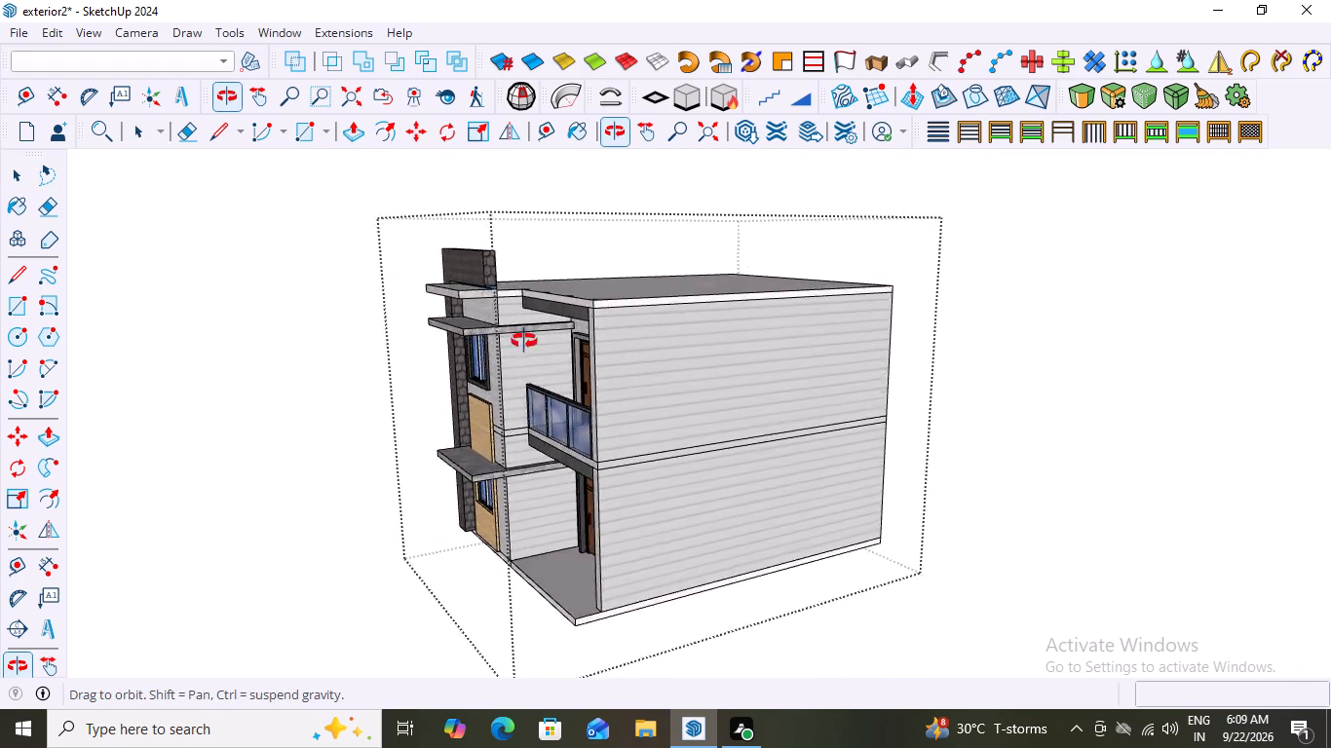
{"action": "middle_click_drag", "start_coordinate": [524, 341], "coordinate": [729, 302]}
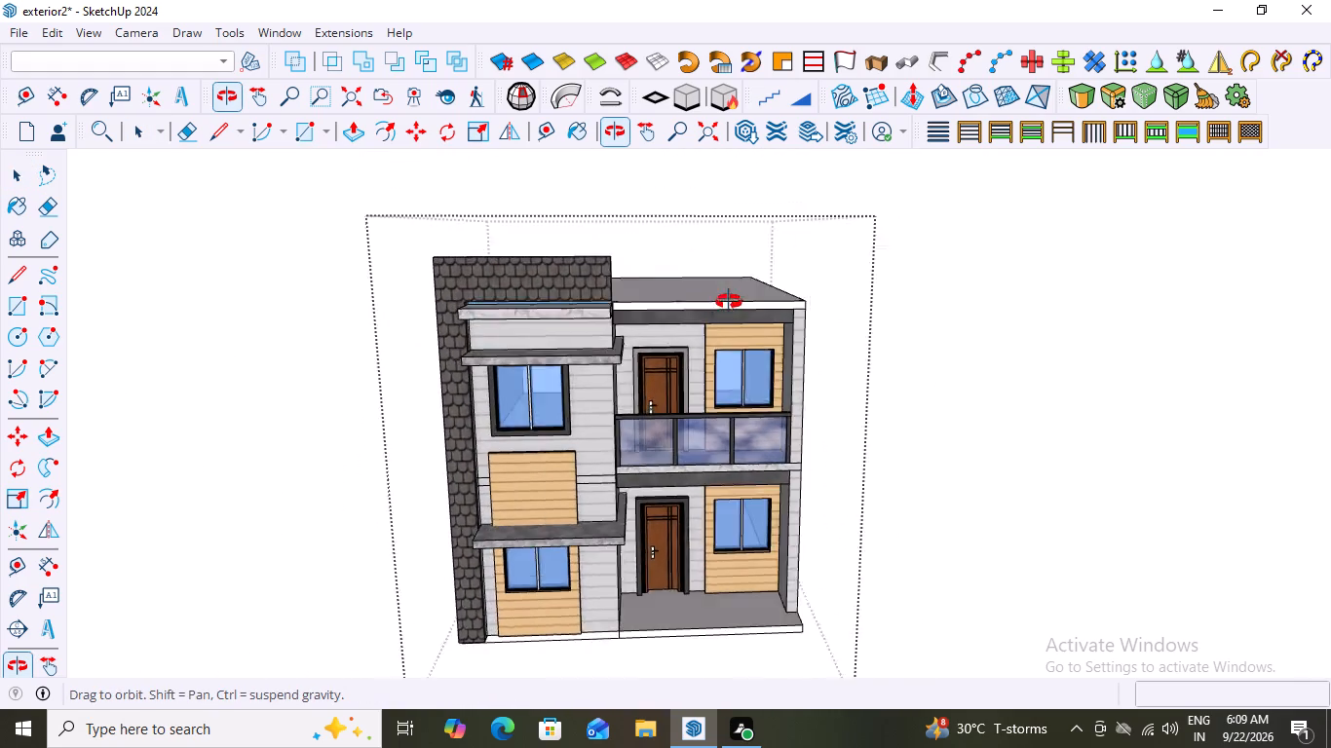
{"action": "middle_click_drag", "start_coordinate": [729, 302], "coordinate": [711, 378]}
{"action": "scroll", "coordinate": [733, 312], "scroll_direction": "up", "scroll_amount": 2}
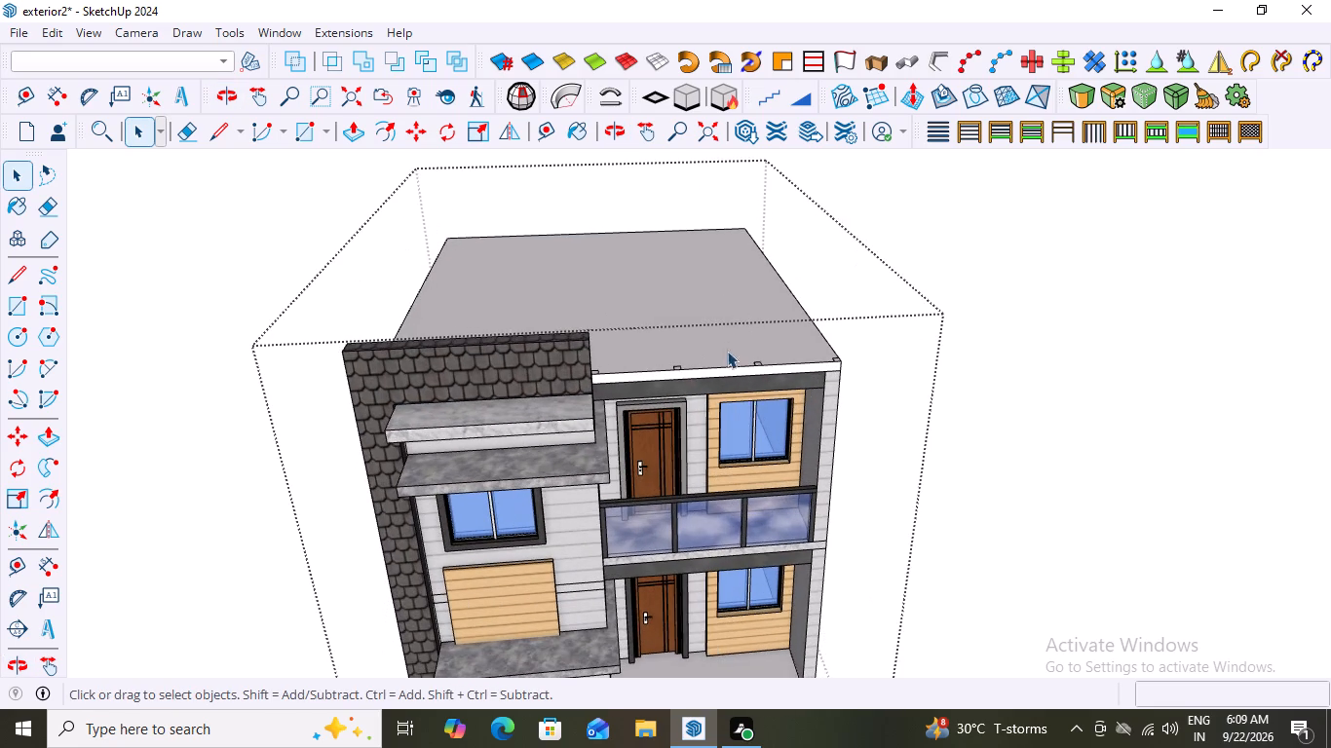
{"action": "middle_click_drag", "start_coordinate": [727, 351], "coordinate": [718, 410]}
{"action": "scroll", "coordinate": [718, 410], "scroll_direction": "up", "scroll_amount": 2}
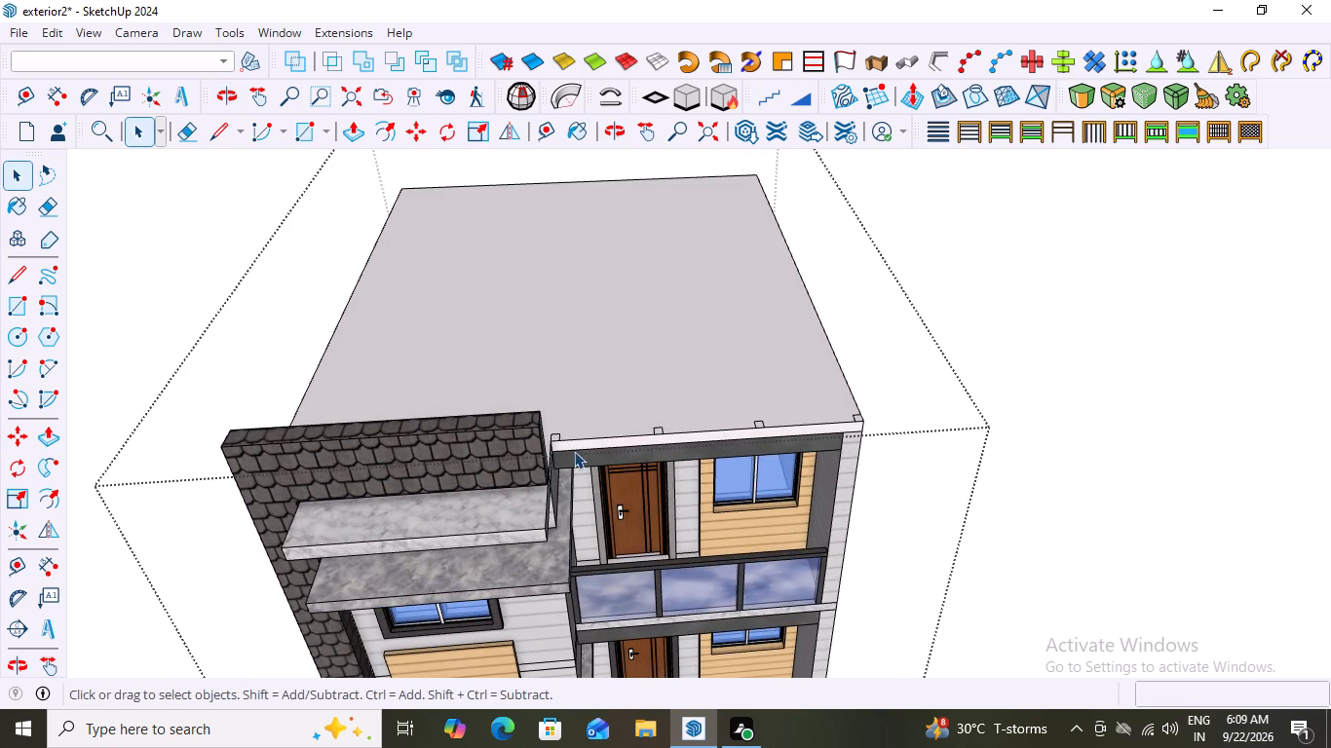
{"action": "scroll", "coordinate": [566, 428], "scroll_direction": "up", "scroll_amount": 4}
{"action": "middle_click_drag", "start_coordinate": [569, 427], "coordinate": [554, 460]}
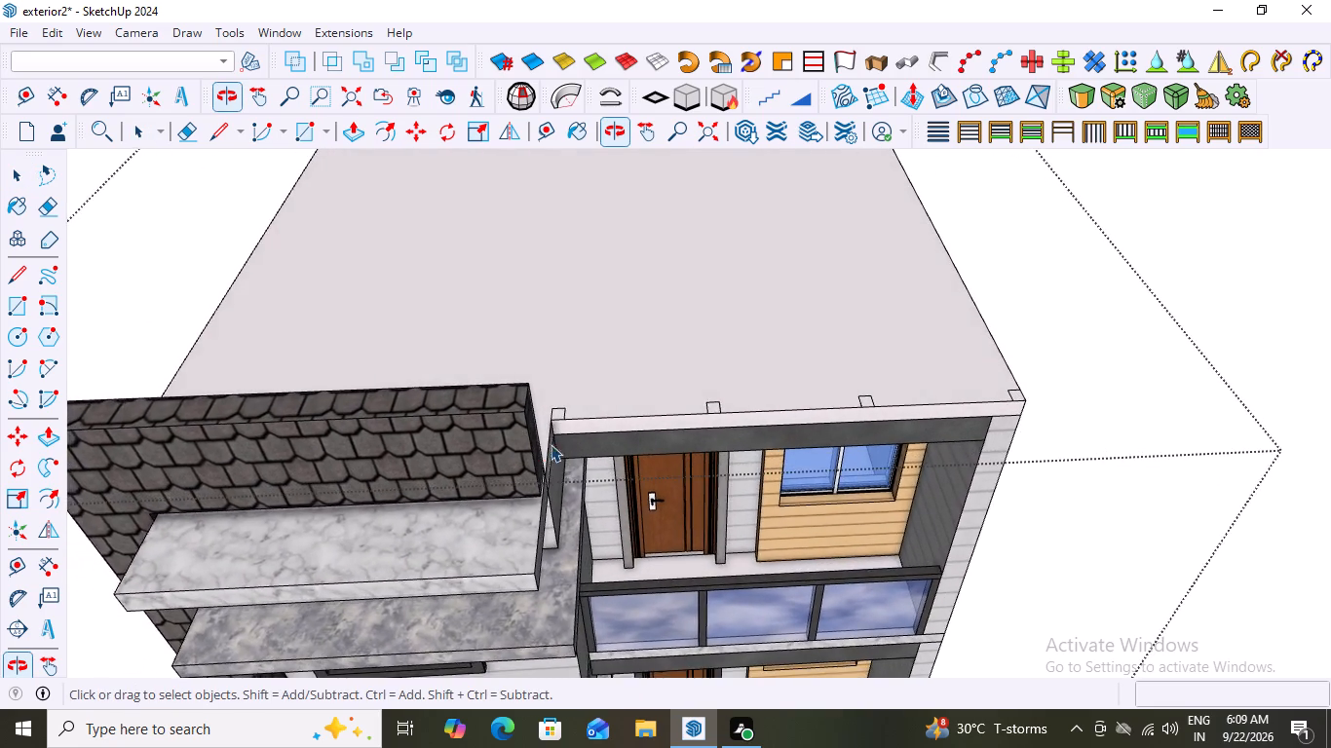
{"action": "scroll", "coordinate": [551, 434], "scroll_direction": "up", "scroll_amount": 8}
{"action": "scroll", "coordinate": [571, 409], "scroll_direction": "down", "scroll_amount": 6}
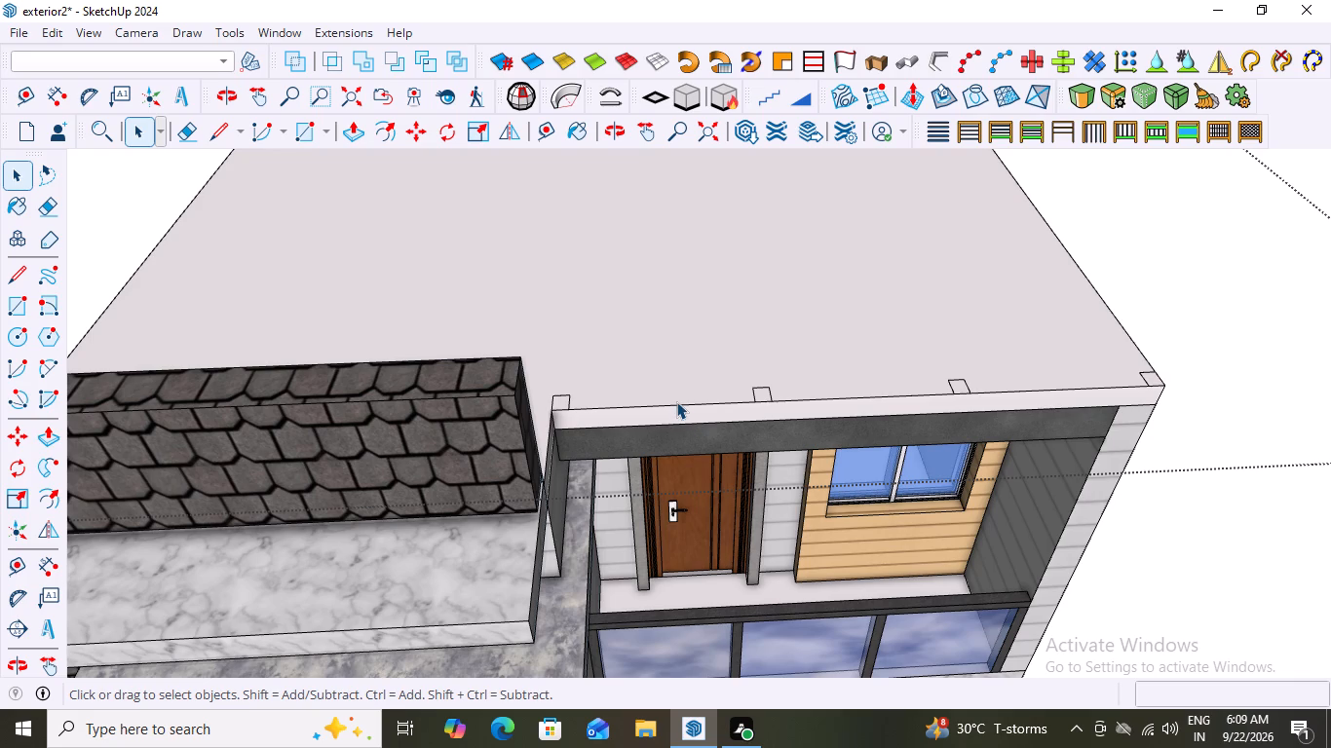
Push/Pull the grouped base's face at the roof corner beside the tiled parapet upward 2' 6 1/4" to form a railing post.
{"action": "scroll", "coordinate": [569, 406], "scroll_direction": "up", "scroll_amount": 2}
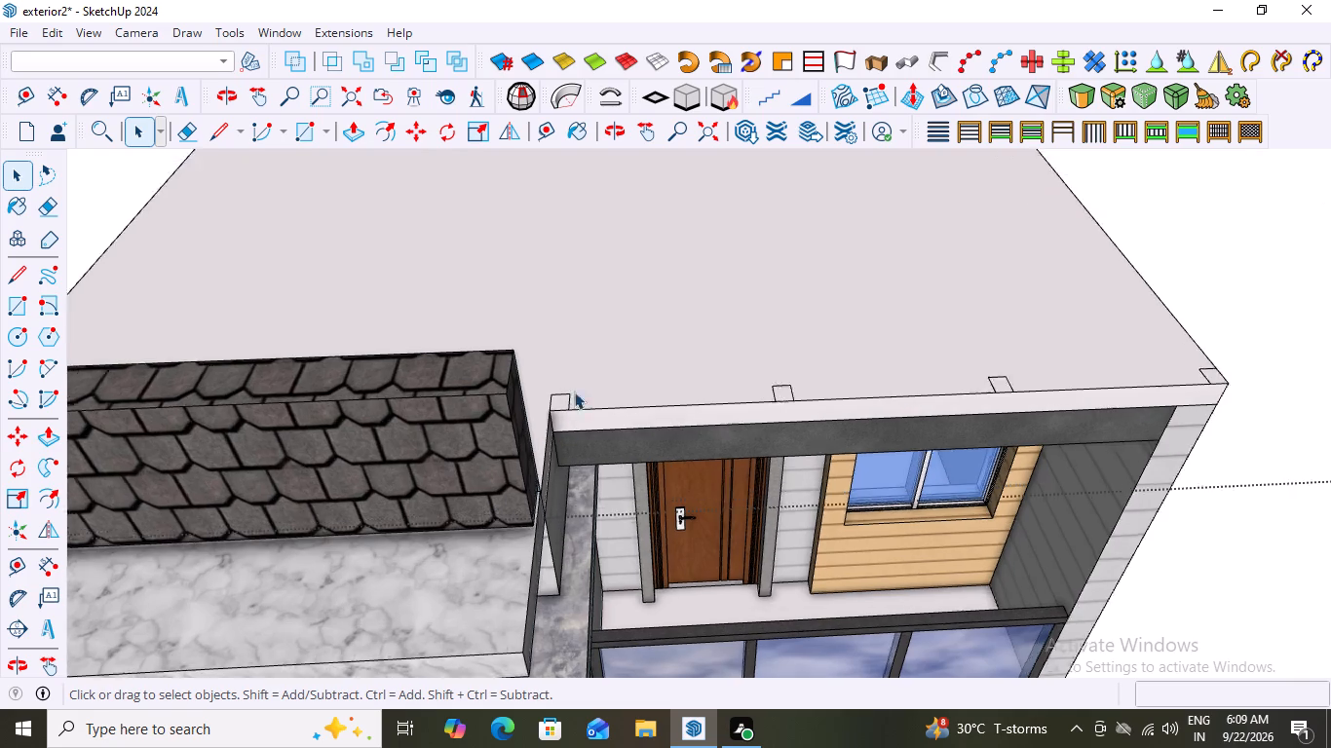
{"action": "scroll", "coordinate": [574, 392], "scroll_direction": "up", "scroll_amount": 5}
{"action": "middle_click_drag", "start_coordinate": [567, 385], "coordinate": [573, 456]}
{"action": "scroll", "coordinate": [577, 442], "scroll_direction": "up", "scroll_amount": 2}
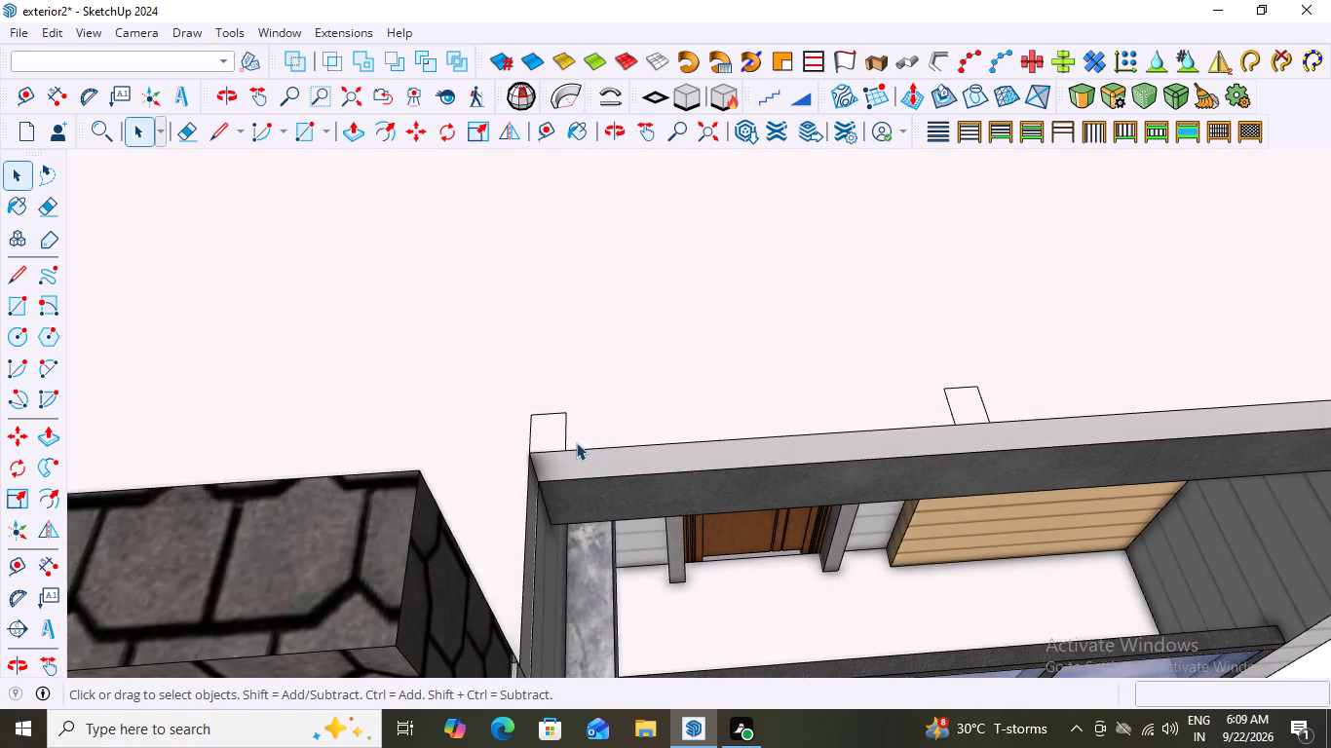
{"action": "double_click", "coordinate": [541, 430]}
{"action": "left_click", "coordinate": [541, 430]}
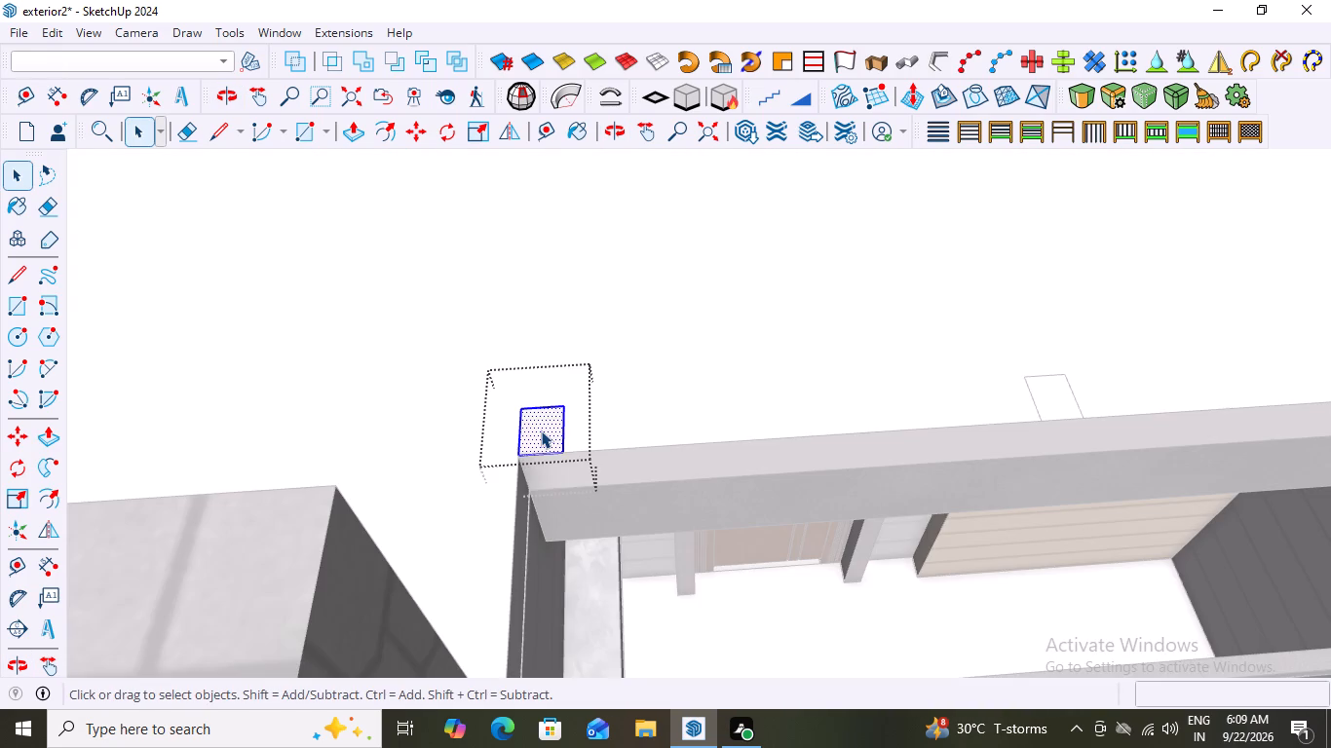
{"action": "scroll", "coordinate": [541, 430], "scroll_direction": "down", "scroll_amount": 13}
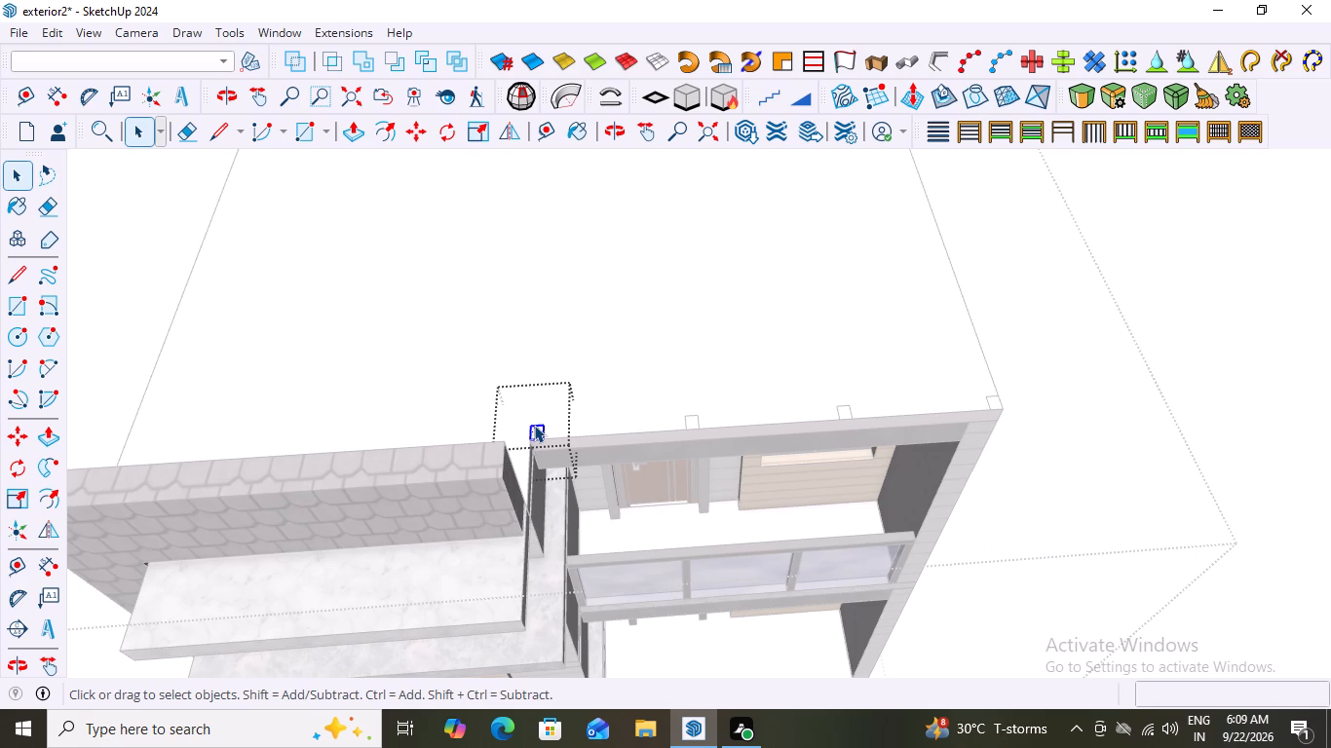
{"action": "key", "text": "space"}
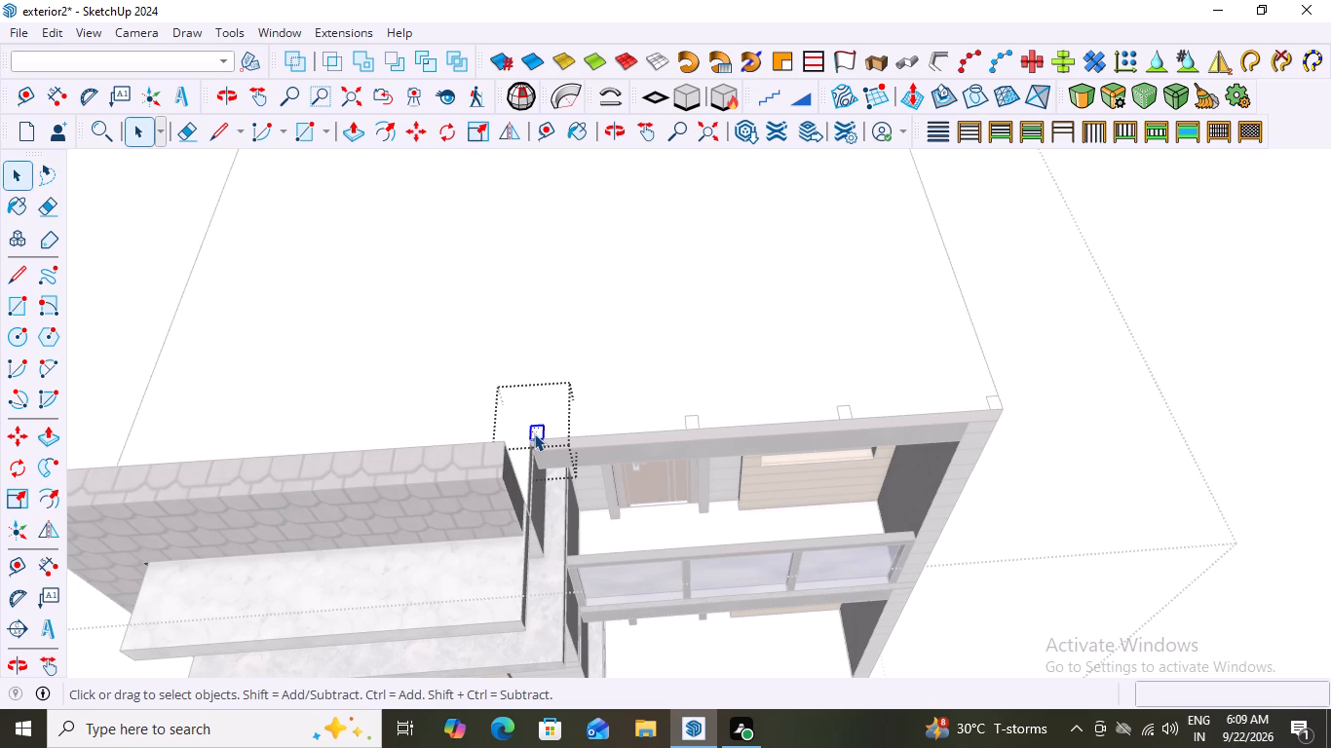
{"action": "key", "text": "p"}
{"action": "left_click", "coordinate": [541, 420]}
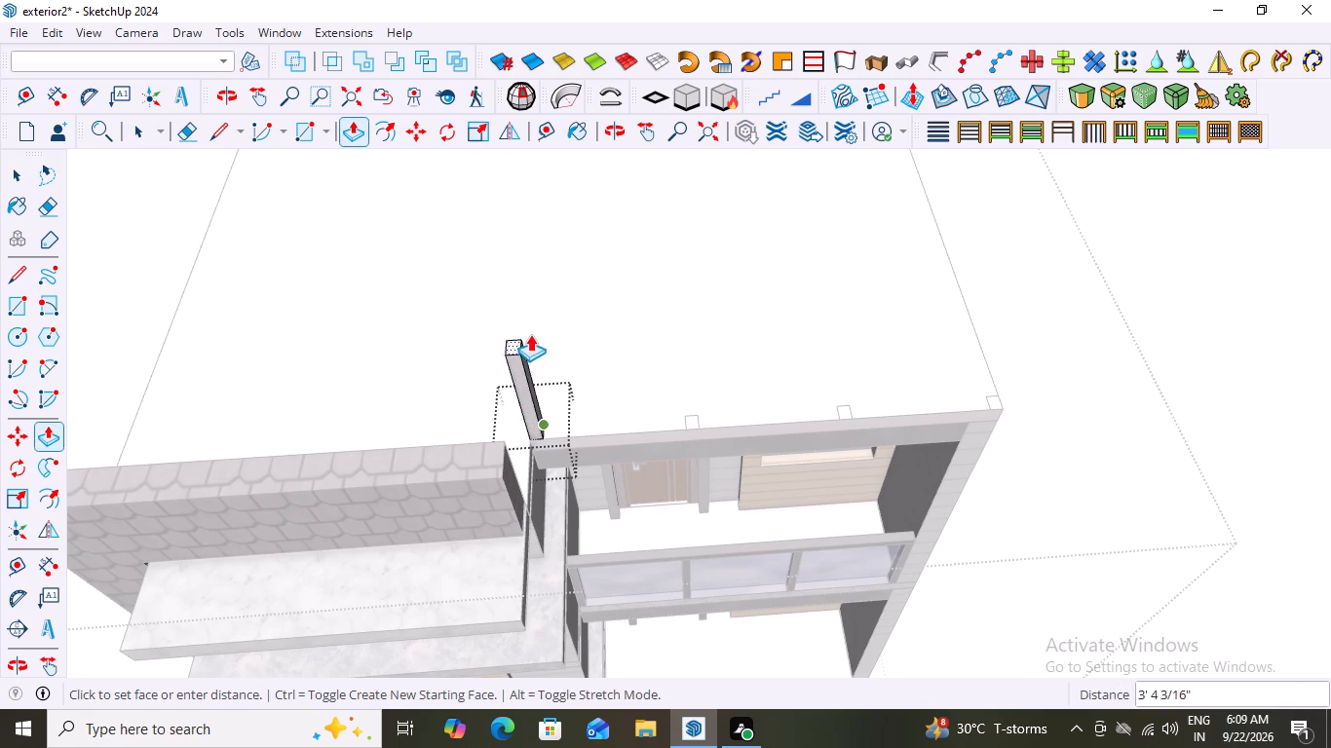
{"action": "scroll", "coordinate": [556, 325], "scroll_direction": "down", "scroll_amount": 14}
{"action": "middle_click_drag", "start_coordinate": [576, 341], "coordinate": [573, 161]}
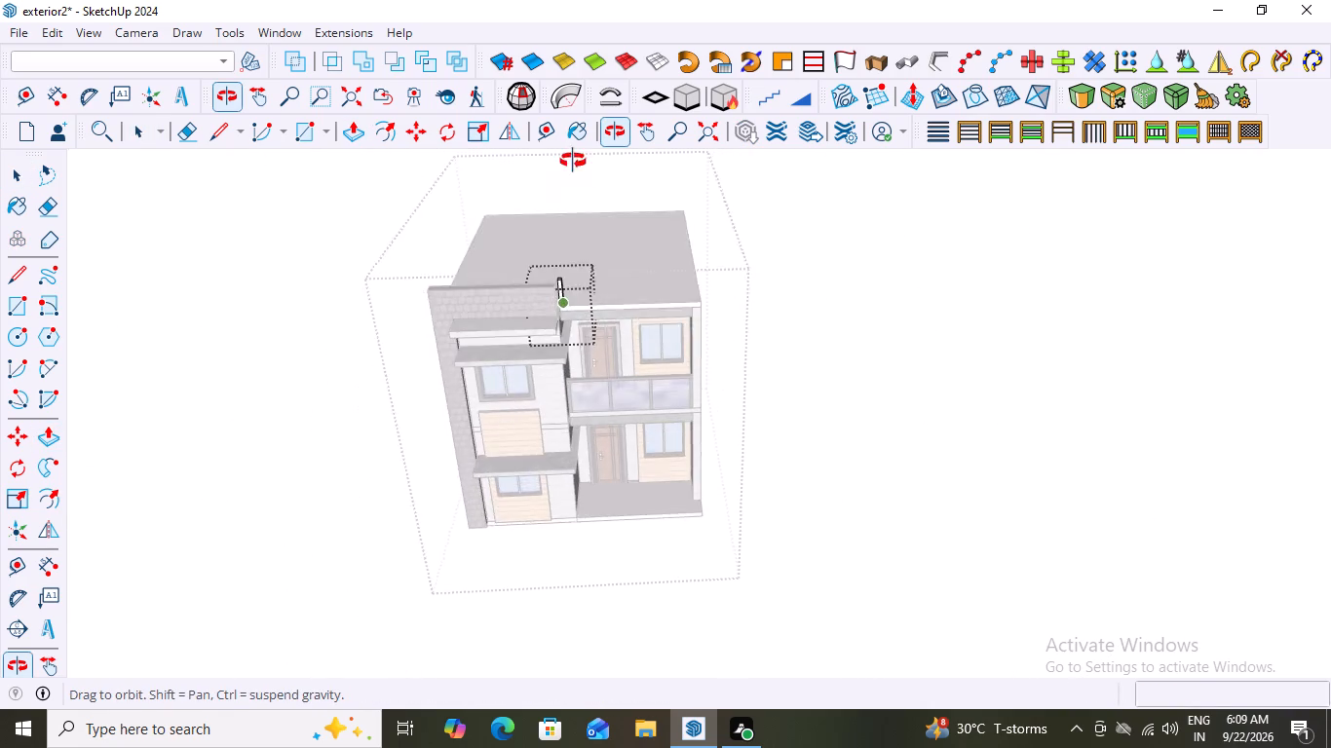
{"action": "middle_click_drag", "start_coordinate": [573, 161], "coordinate": [578, 132]}
{"action": "scroll", "coordinate": [575, 222], "scroll_direction": "up", "scroll_amount": 13}
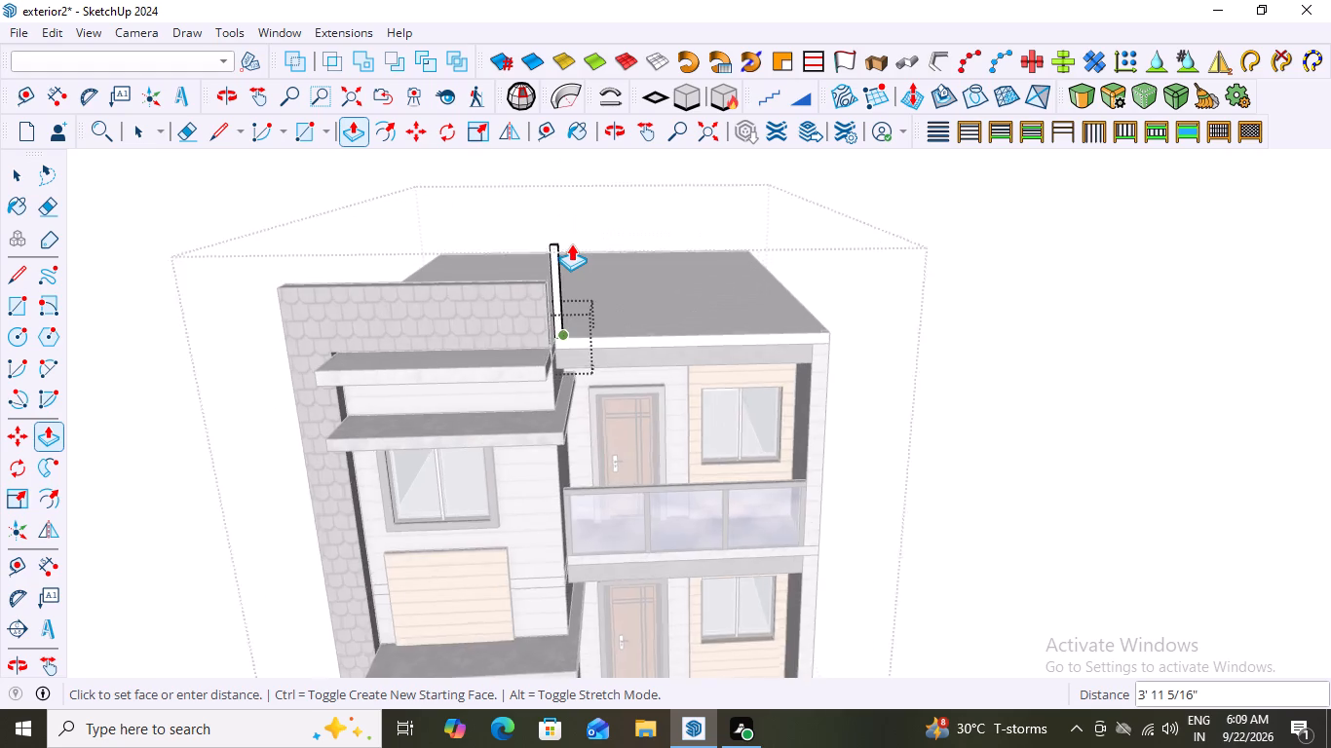
{"action": "scroll", "coordinate": [571, 243], "scroll_direction": "up", "scroll_amount": 2}
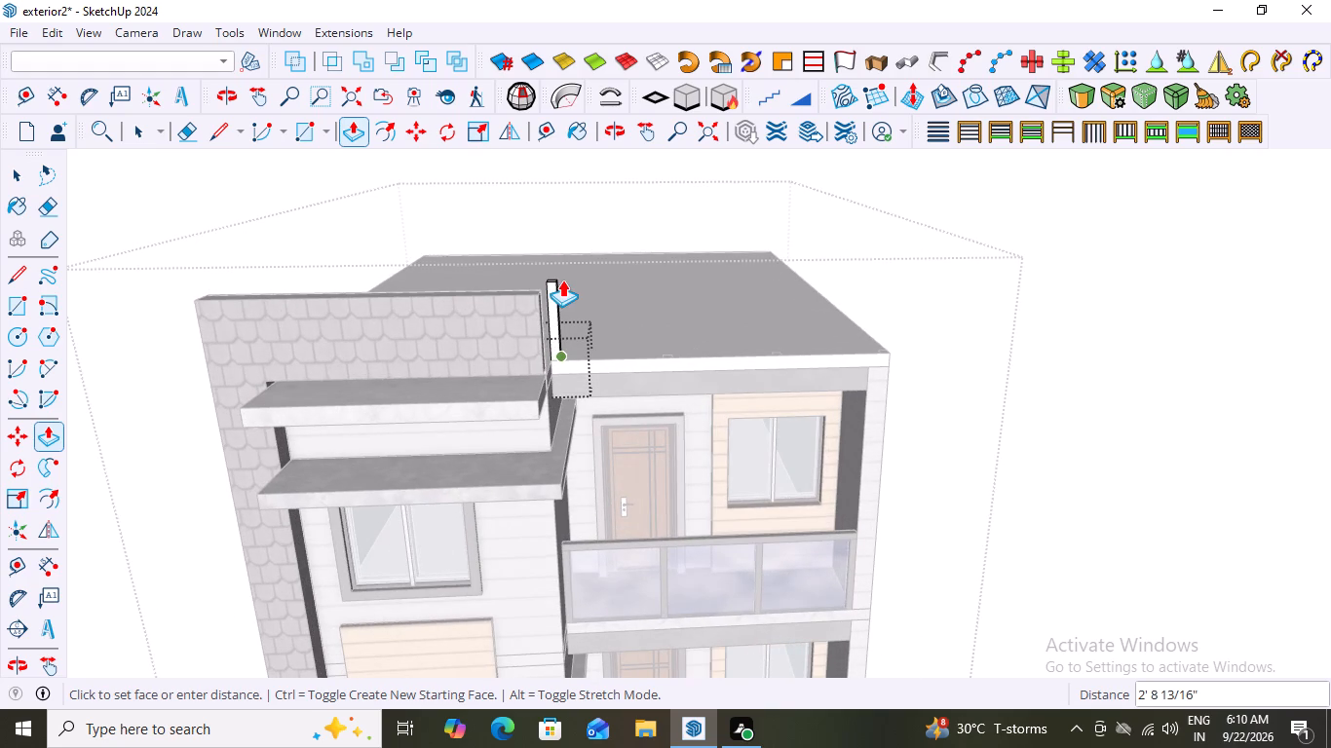
{"action": "middle_click_drag", "start_coordinate": [563, 296], "coordinate": [591, 126]}
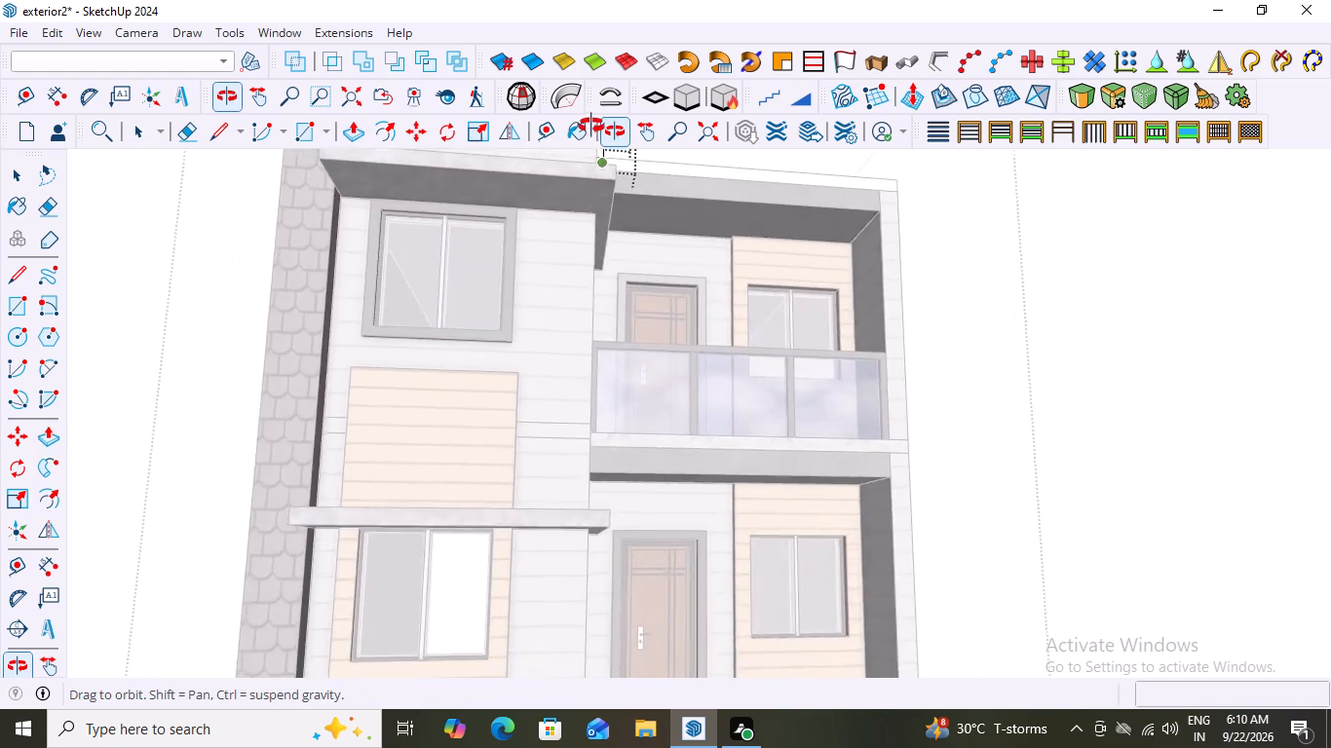
{"action": "middle_click_drag", "start_coordinate": [591, 126], "coordinate": [551, 234]}
{"action": "scroll", "coordinate": [550, 223], "scroll_direction": "up", "scroll_amount": 16}
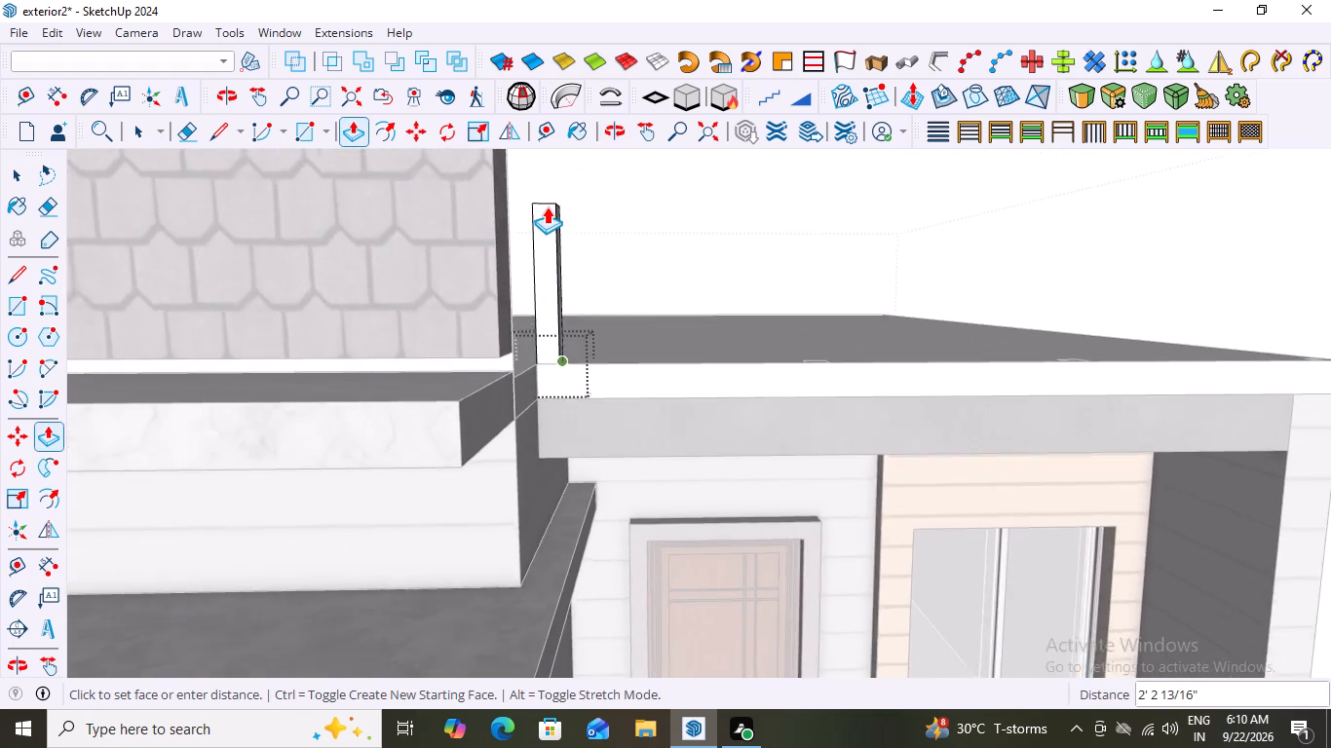
{"action": "scroll", "coordinate": [547, 206], "scroll_direction": "up", "scroll_amount": 3}
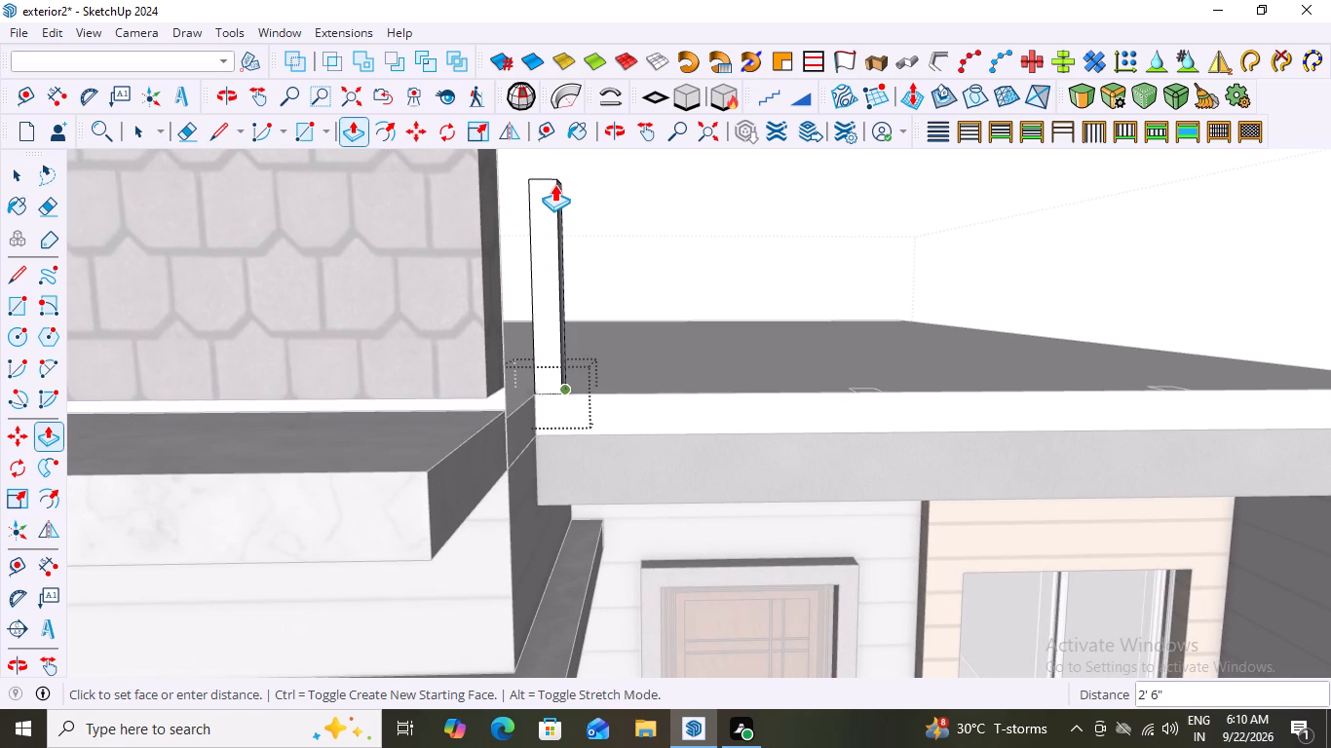
{"action": "left_click", "coordinate": [553, 182]}
{"action": "scroll", "coordinate": [503, 273], "scroll_direction": "down", "scroll_amount": 5}
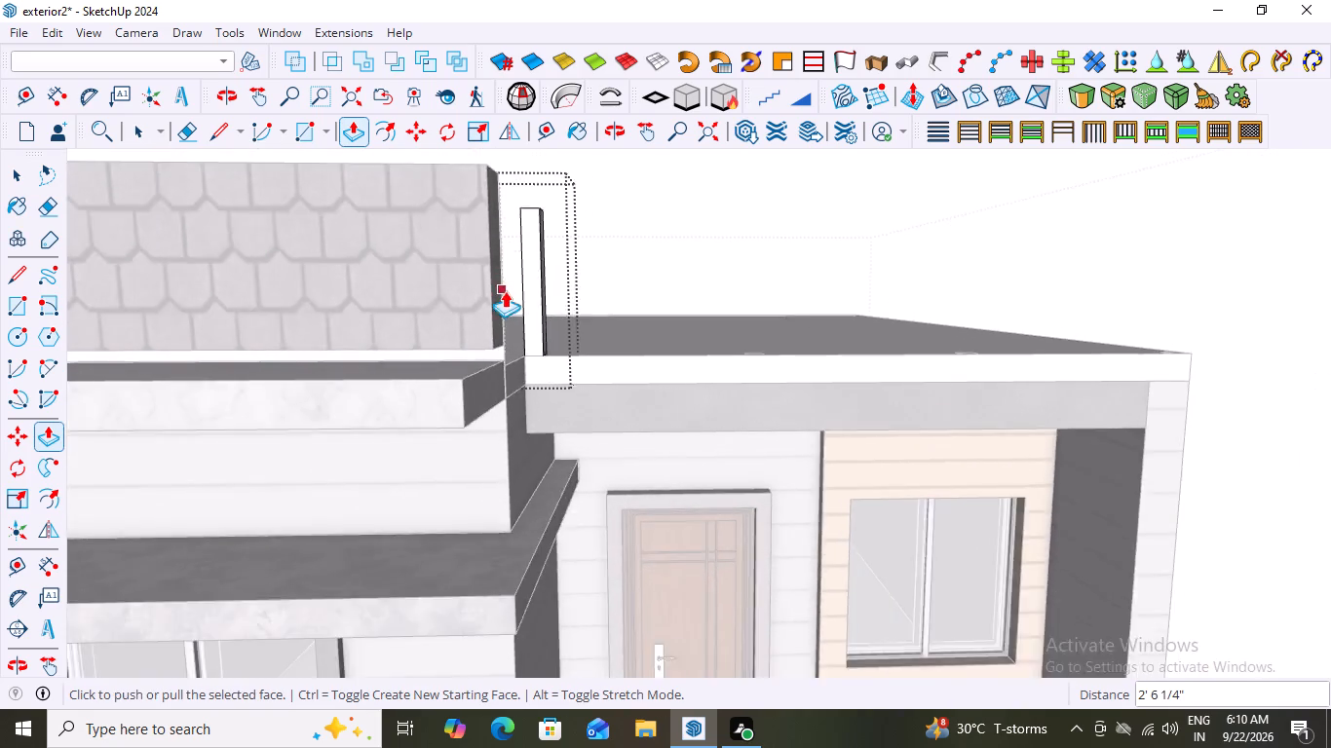
{"action": "scroll", "coordinate": [505, 290], "scroll_direction": "down", "scroll_amount": 6}
{"action": "key", "text": "space"}
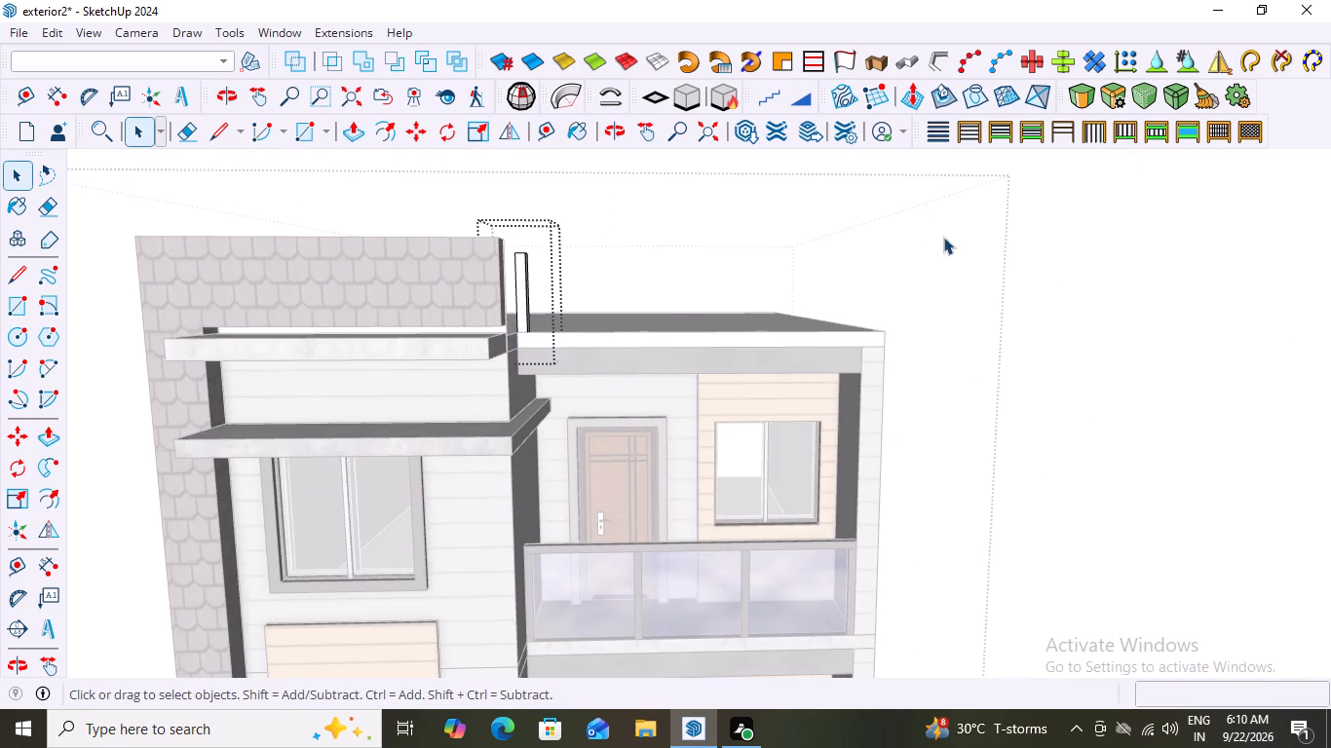
Finish editing the corner post's group beside the tiled parapet.
{"action": "left_click", "coordinate": [943, 237]}
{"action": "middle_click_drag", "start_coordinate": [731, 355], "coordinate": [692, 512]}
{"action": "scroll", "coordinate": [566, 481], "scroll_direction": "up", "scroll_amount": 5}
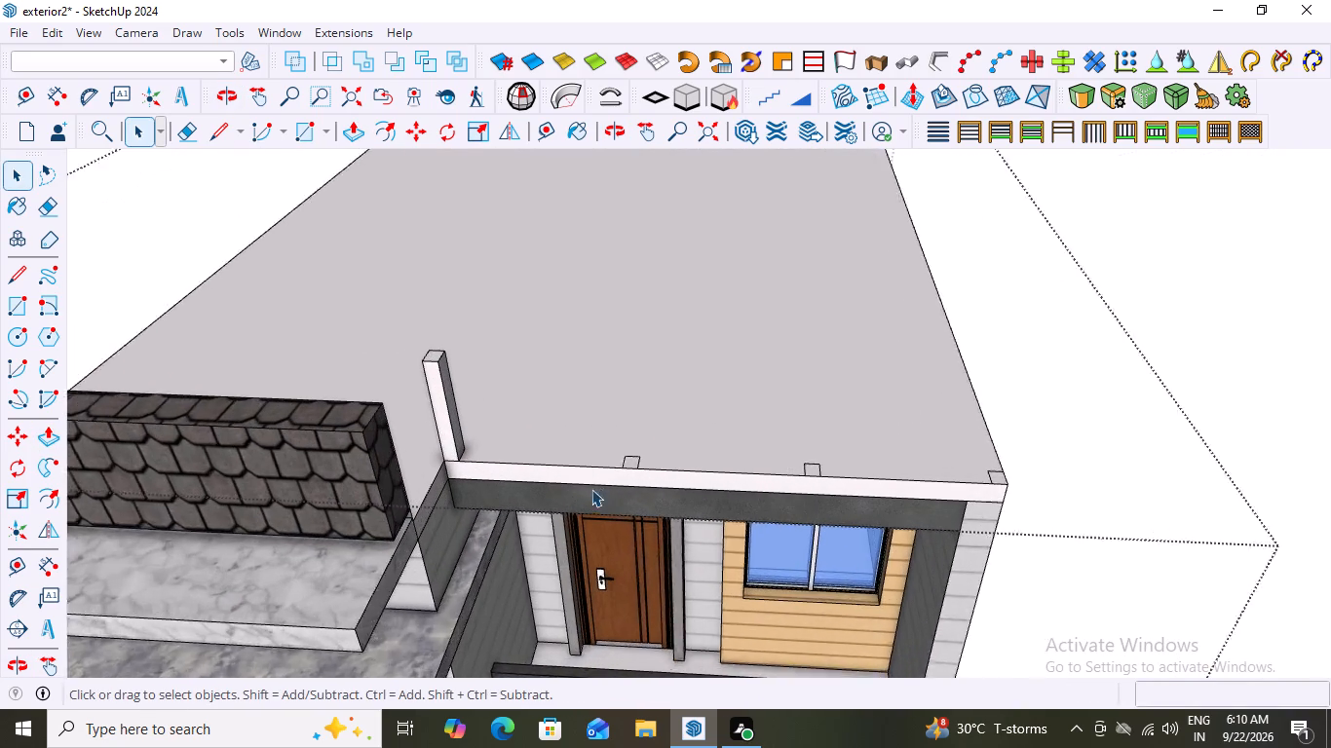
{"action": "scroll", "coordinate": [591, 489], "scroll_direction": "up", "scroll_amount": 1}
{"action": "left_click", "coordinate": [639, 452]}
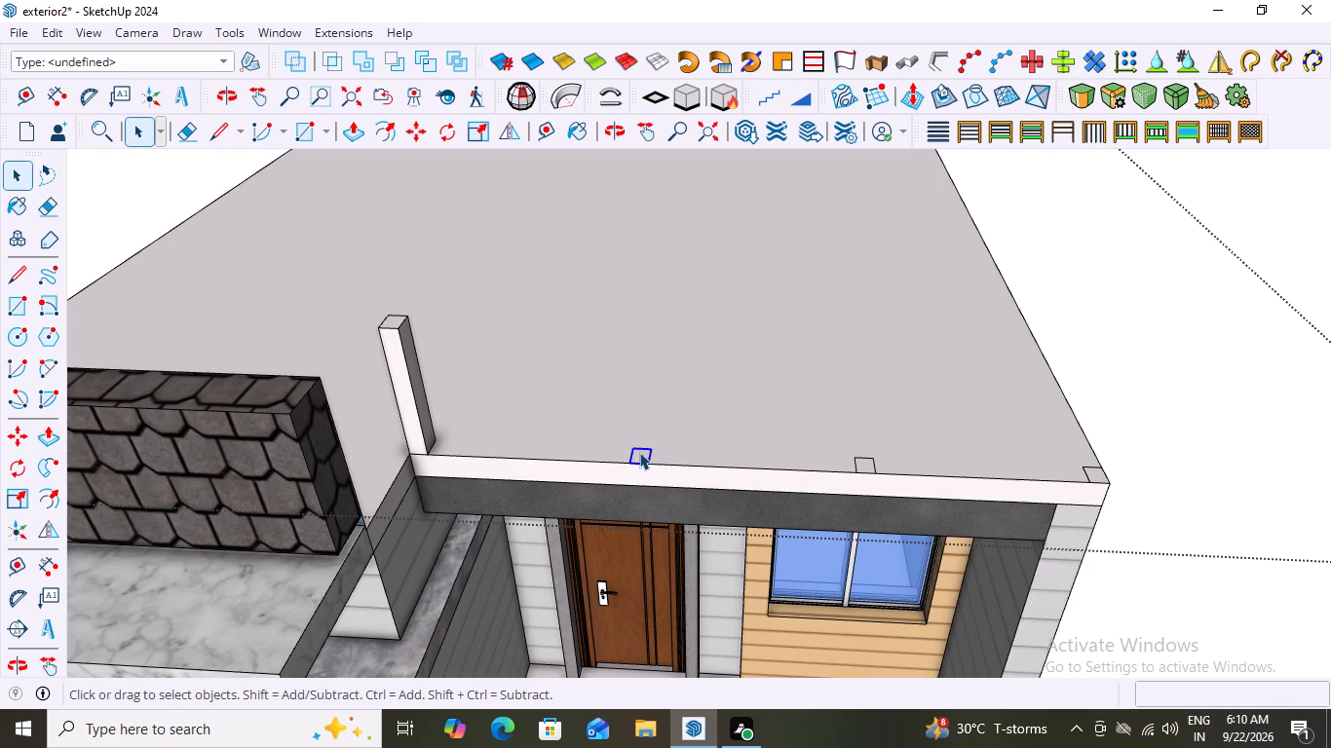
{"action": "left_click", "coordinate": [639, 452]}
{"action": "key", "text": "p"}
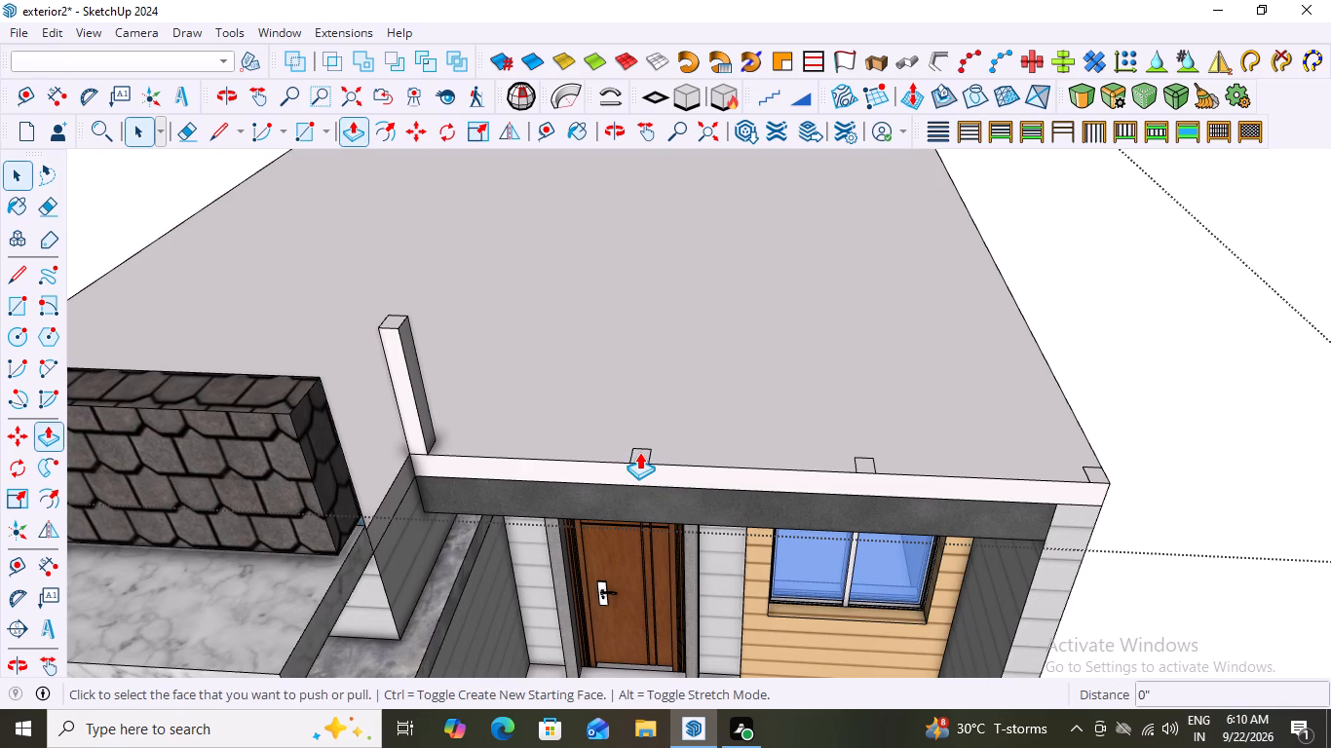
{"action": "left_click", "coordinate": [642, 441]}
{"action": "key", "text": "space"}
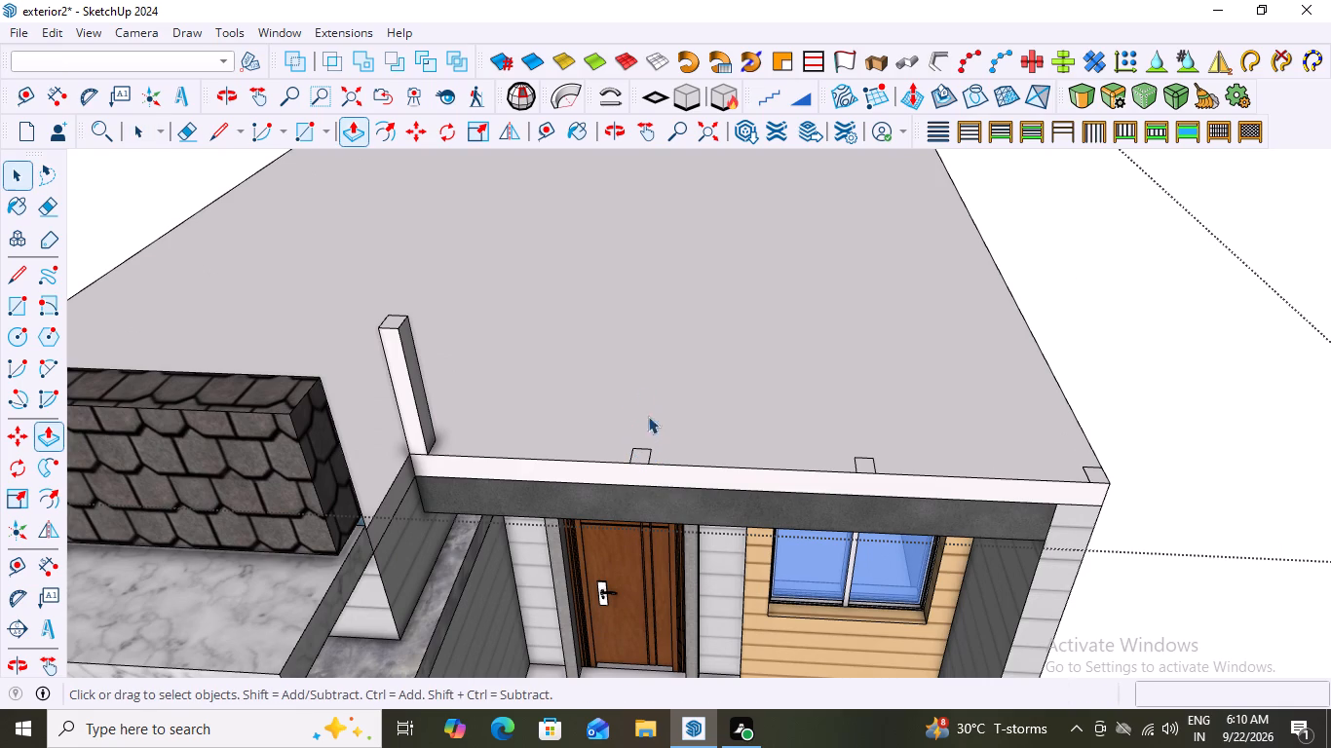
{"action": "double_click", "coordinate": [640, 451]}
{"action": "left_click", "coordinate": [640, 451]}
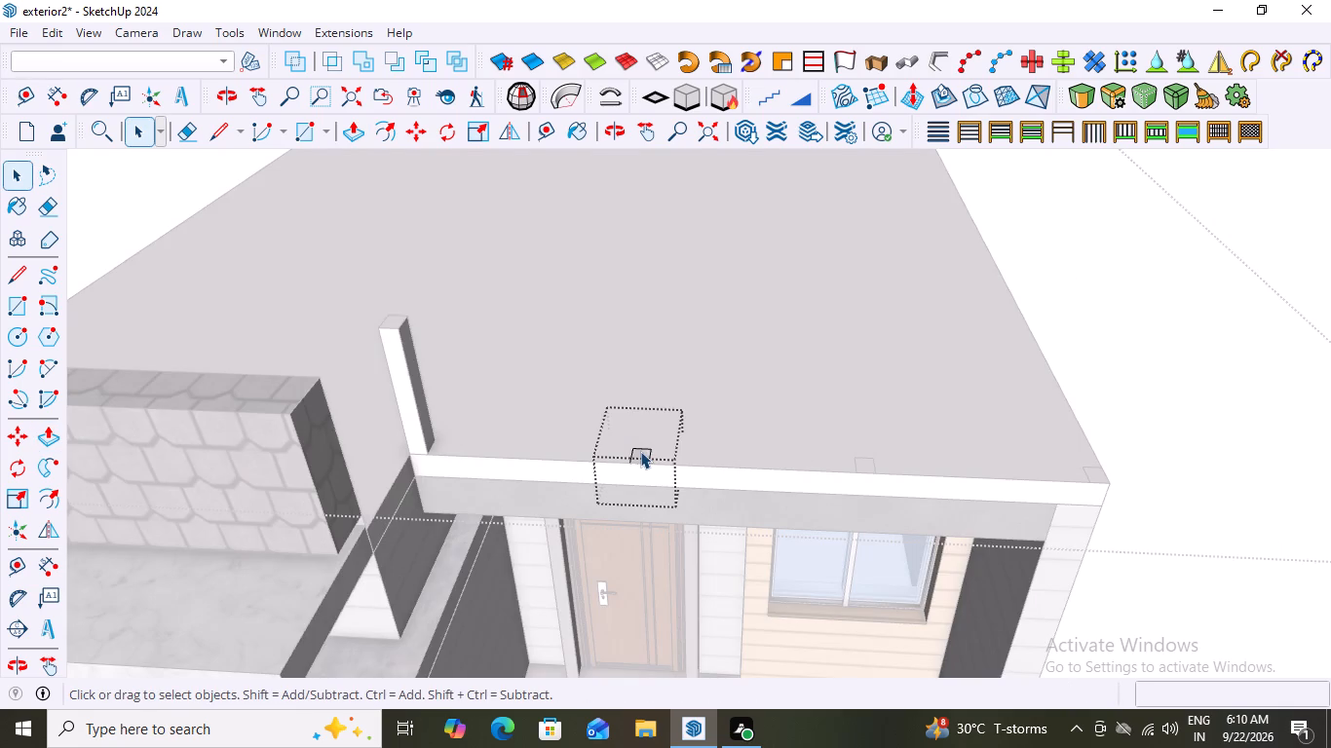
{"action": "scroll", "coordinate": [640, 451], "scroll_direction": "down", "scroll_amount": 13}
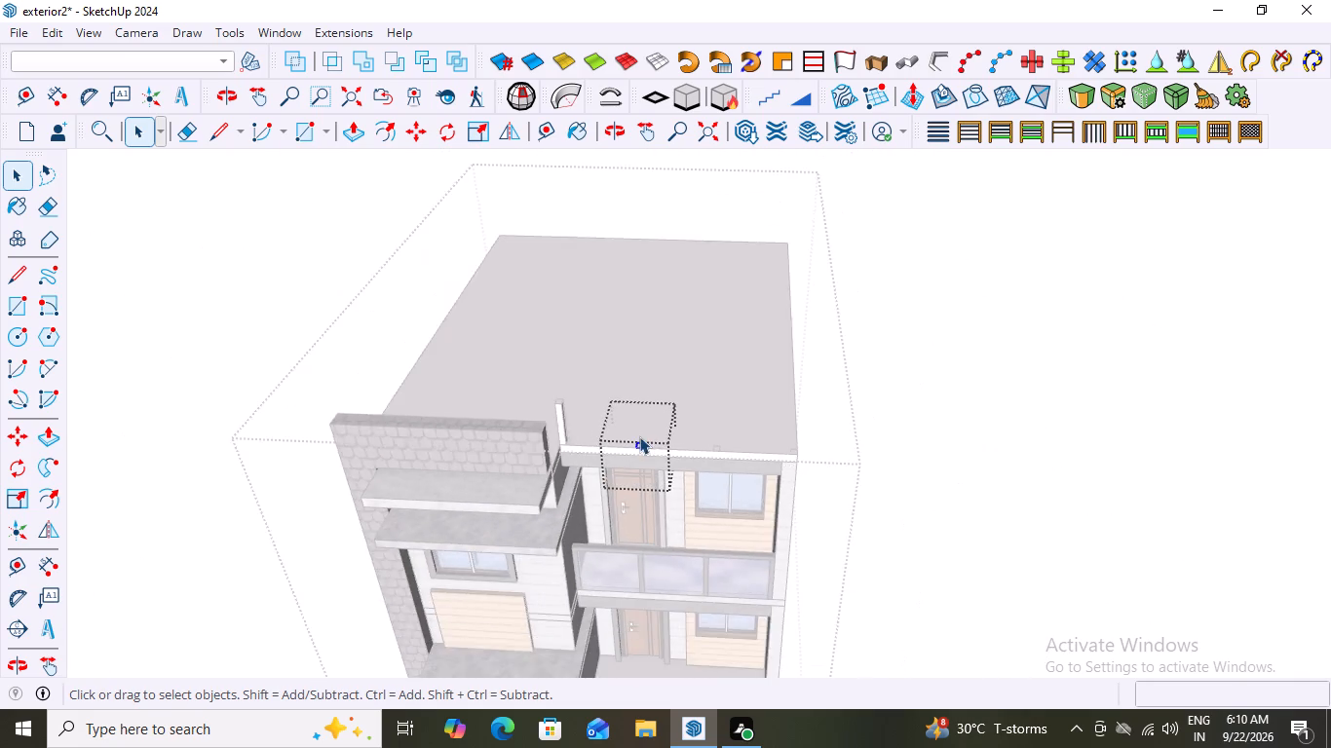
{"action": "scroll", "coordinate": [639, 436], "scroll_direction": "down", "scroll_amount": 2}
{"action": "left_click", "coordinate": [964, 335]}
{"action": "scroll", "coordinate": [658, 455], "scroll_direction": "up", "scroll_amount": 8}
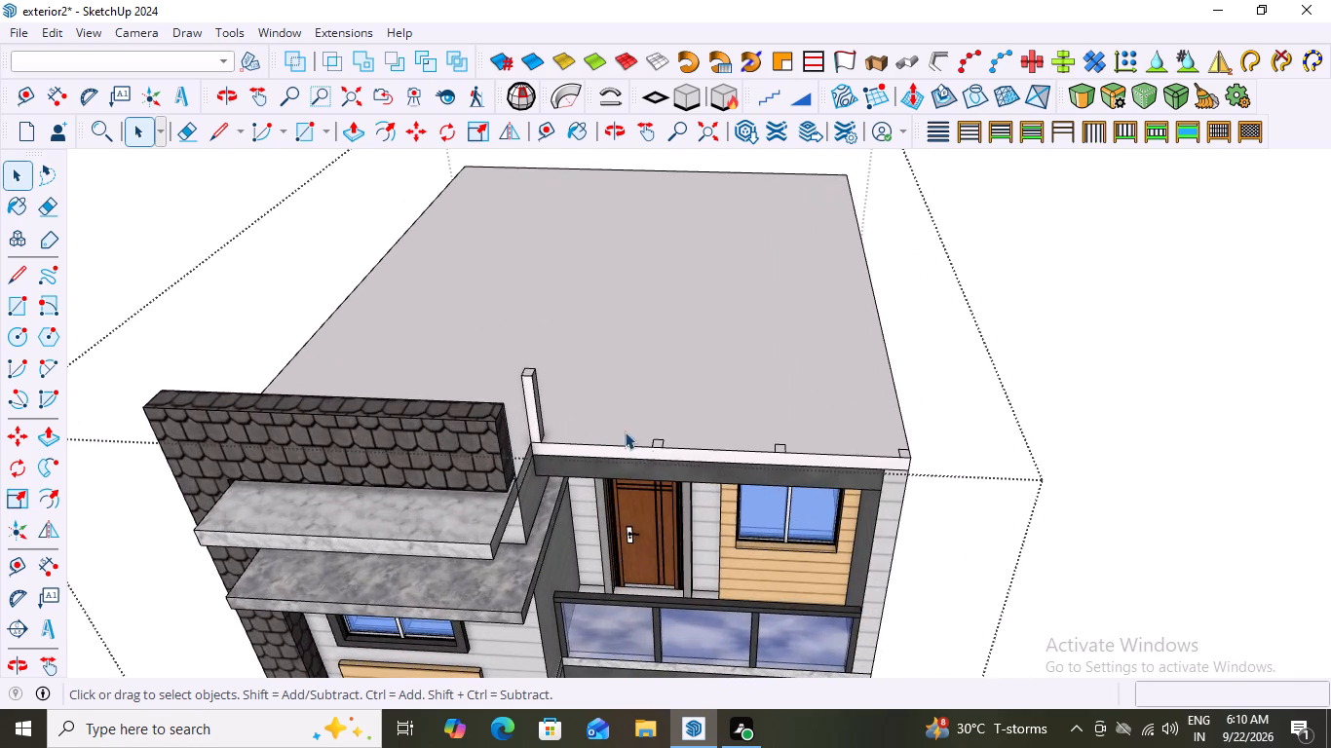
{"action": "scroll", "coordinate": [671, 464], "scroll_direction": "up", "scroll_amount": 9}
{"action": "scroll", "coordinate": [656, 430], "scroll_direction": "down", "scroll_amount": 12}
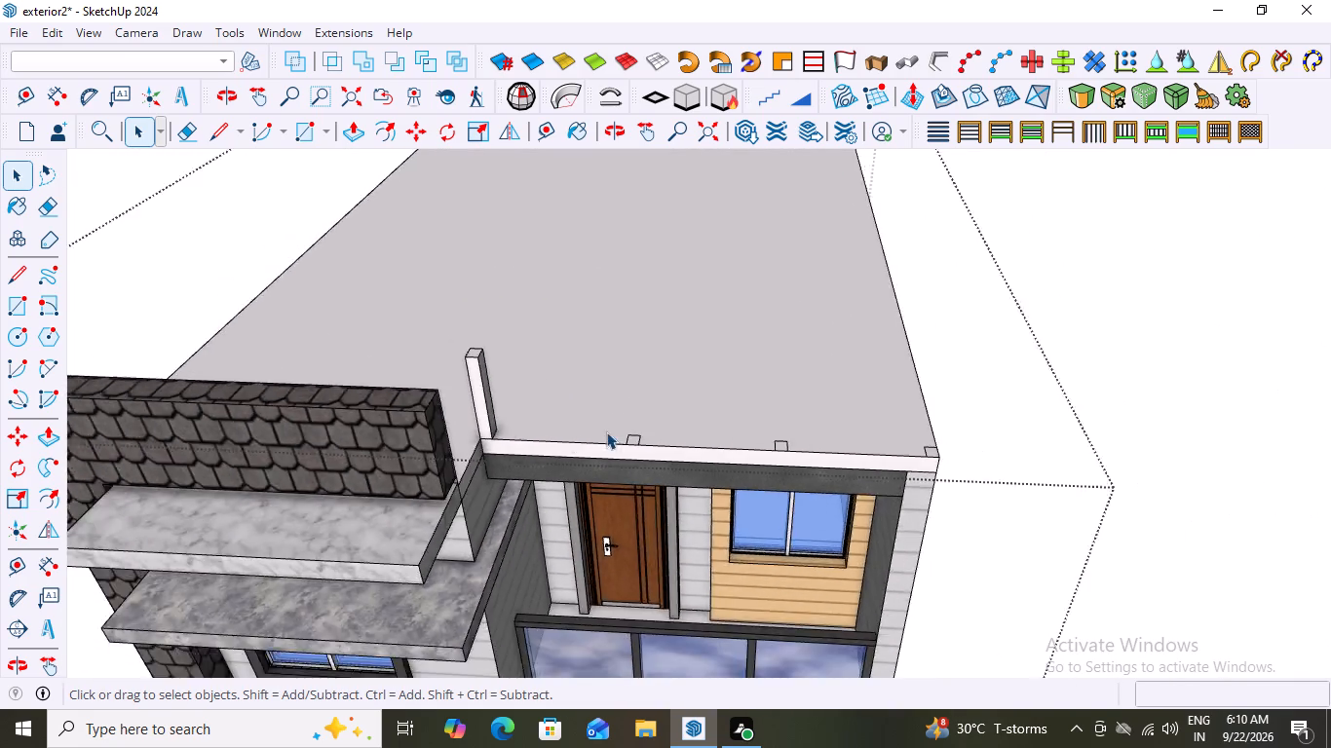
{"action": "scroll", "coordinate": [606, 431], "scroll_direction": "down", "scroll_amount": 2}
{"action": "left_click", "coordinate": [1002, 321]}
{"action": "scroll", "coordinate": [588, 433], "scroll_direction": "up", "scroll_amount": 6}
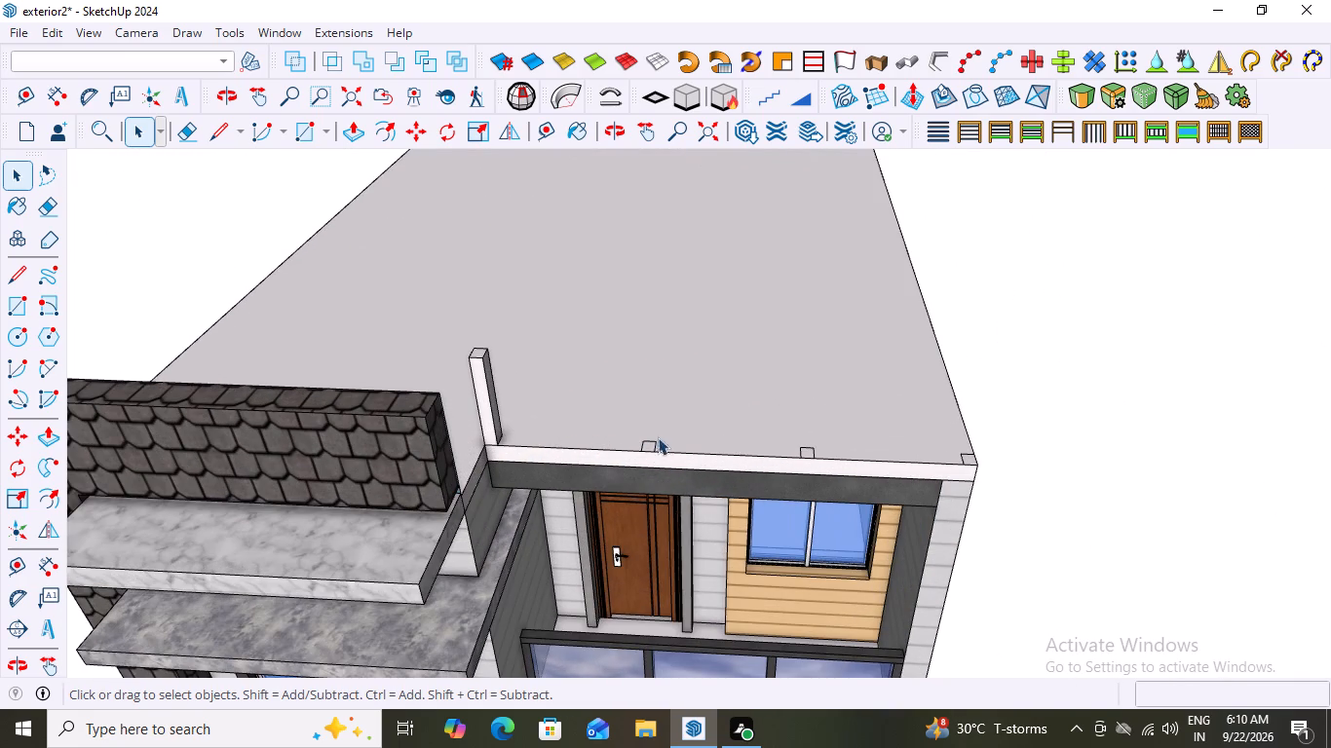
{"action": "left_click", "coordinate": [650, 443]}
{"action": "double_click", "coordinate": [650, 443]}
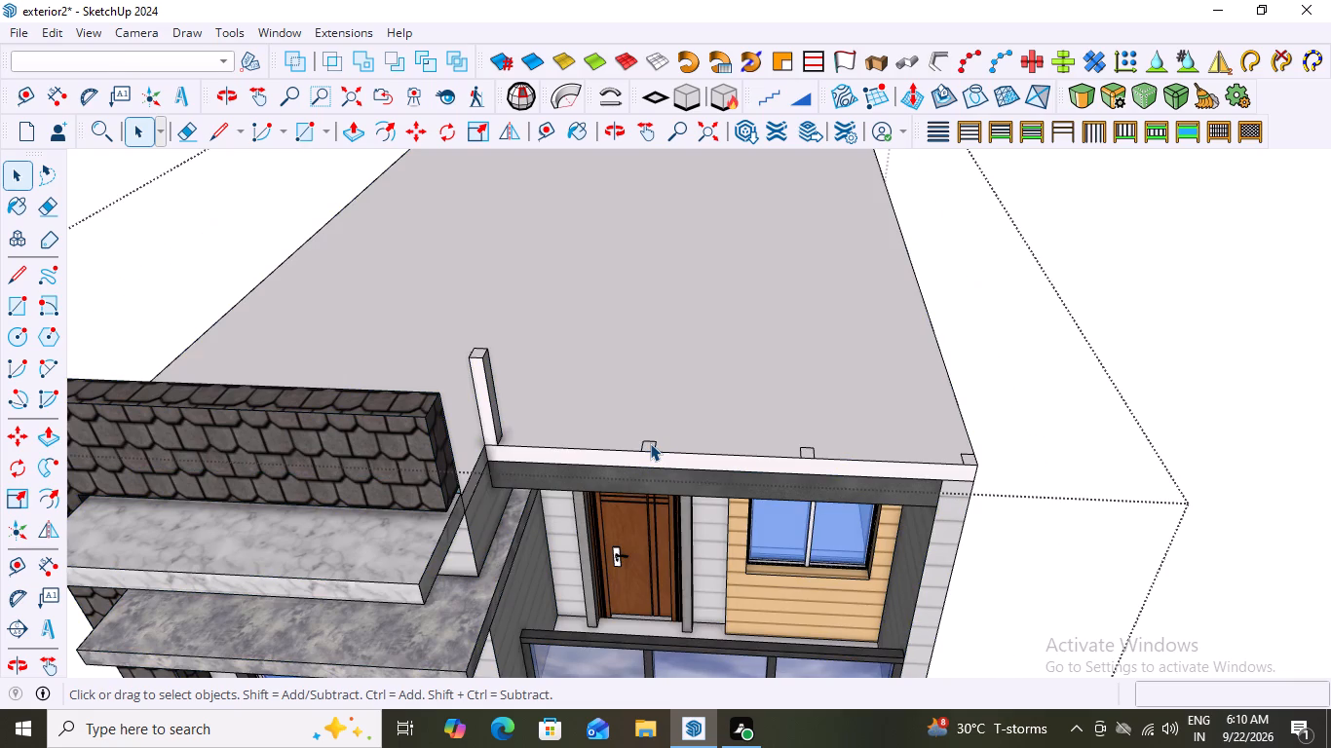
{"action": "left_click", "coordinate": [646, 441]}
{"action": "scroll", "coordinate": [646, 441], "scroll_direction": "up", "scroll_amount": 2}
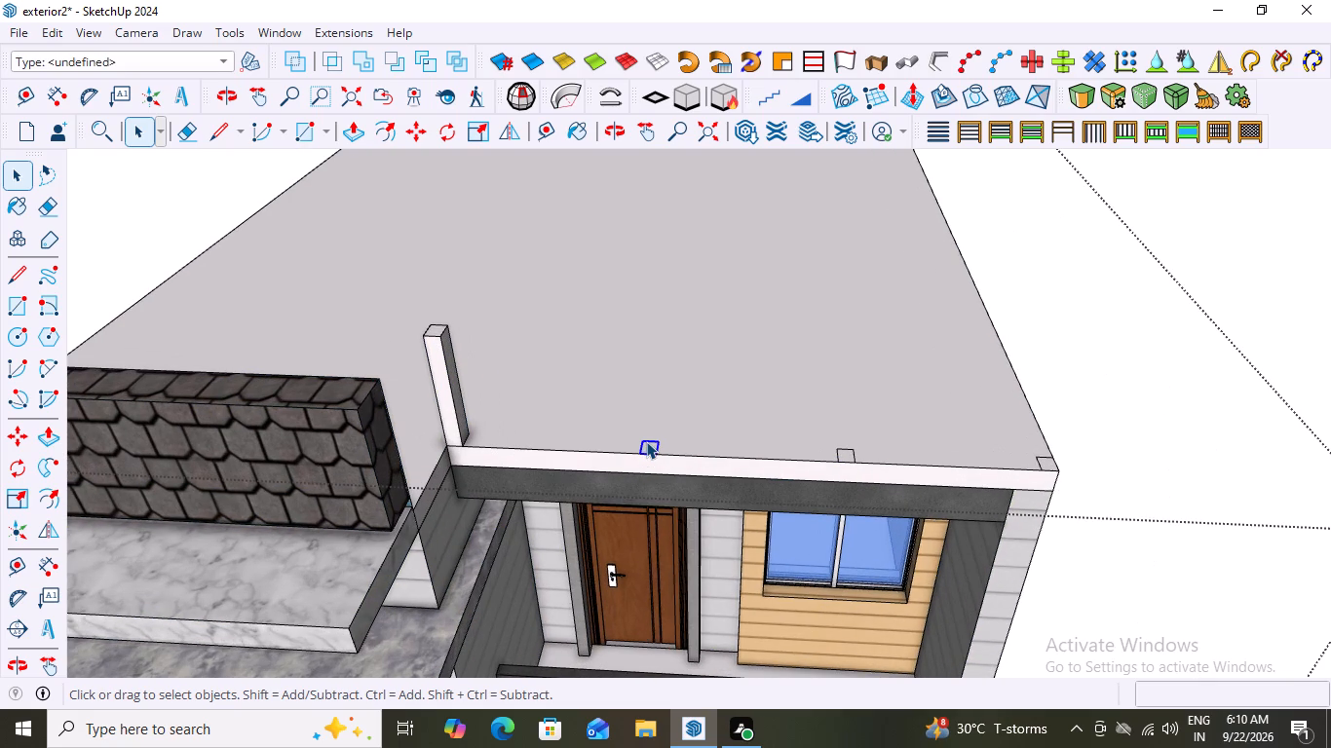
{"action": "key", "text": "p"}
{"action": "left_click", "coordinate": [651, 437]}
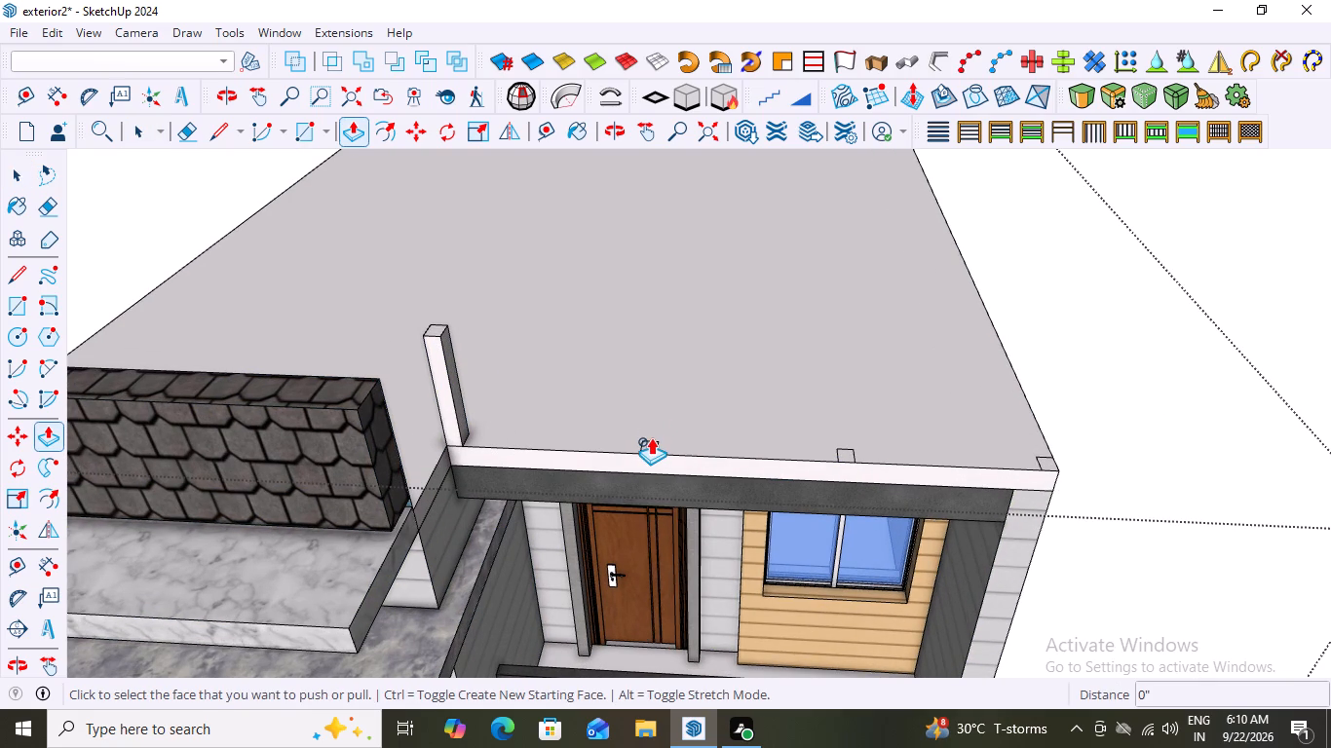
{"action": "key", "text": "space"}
Open the second base's group on the roof's front edge, Push/Pull its face upward 2' 6 1/4" level with the corner post, and close the group.
{"action": "left_click", "coordinate": [646, 447]}
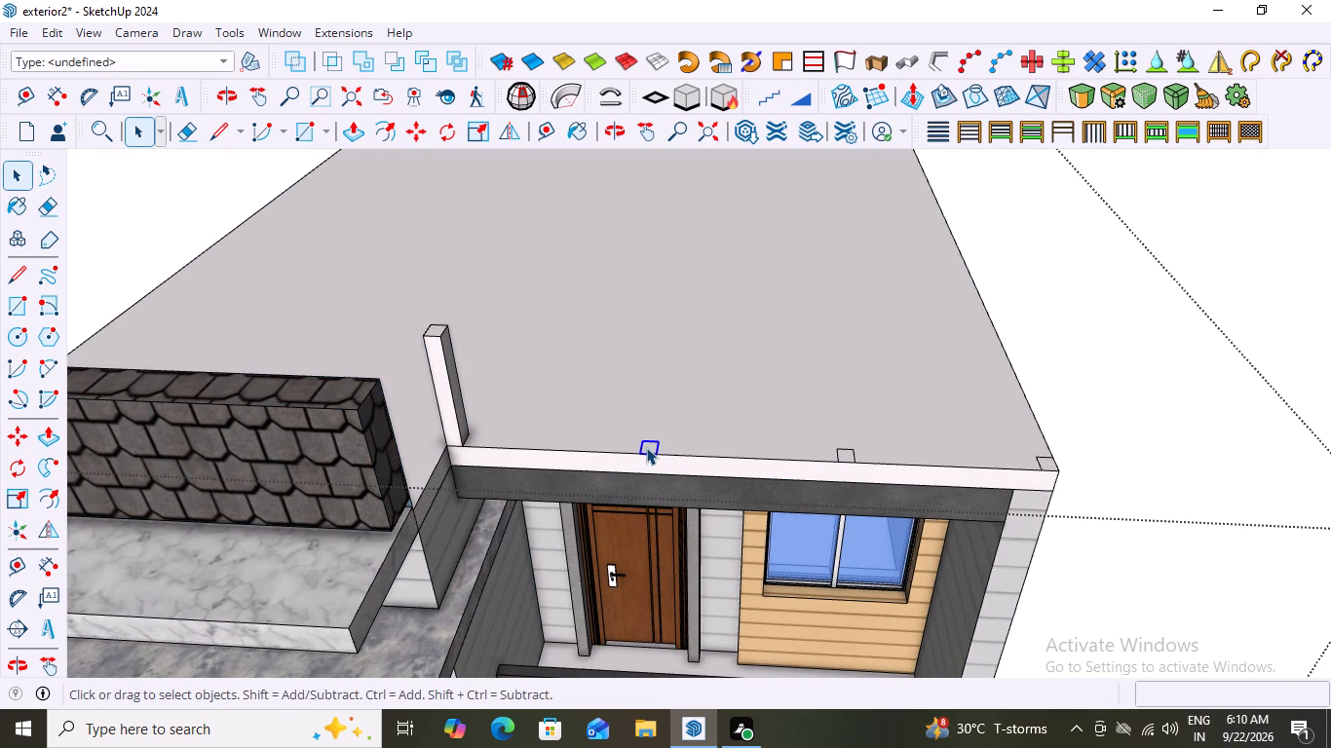
{"action": "left_click", "coordinate": [646, 447]}
{"action": "left_click", "coordinate": [646, 447]}
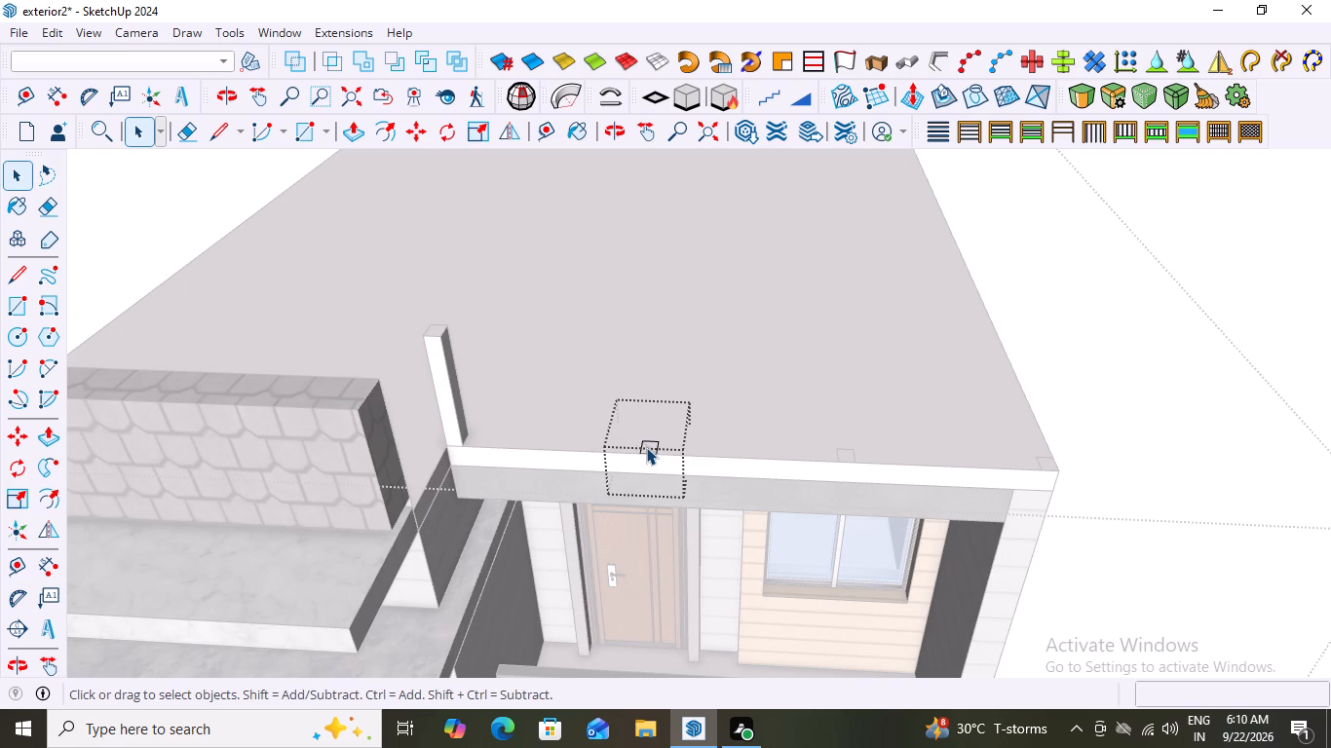
{"action": "key", "text": "p"}
{"action": "left_click", "coordinate": [652, 434]}
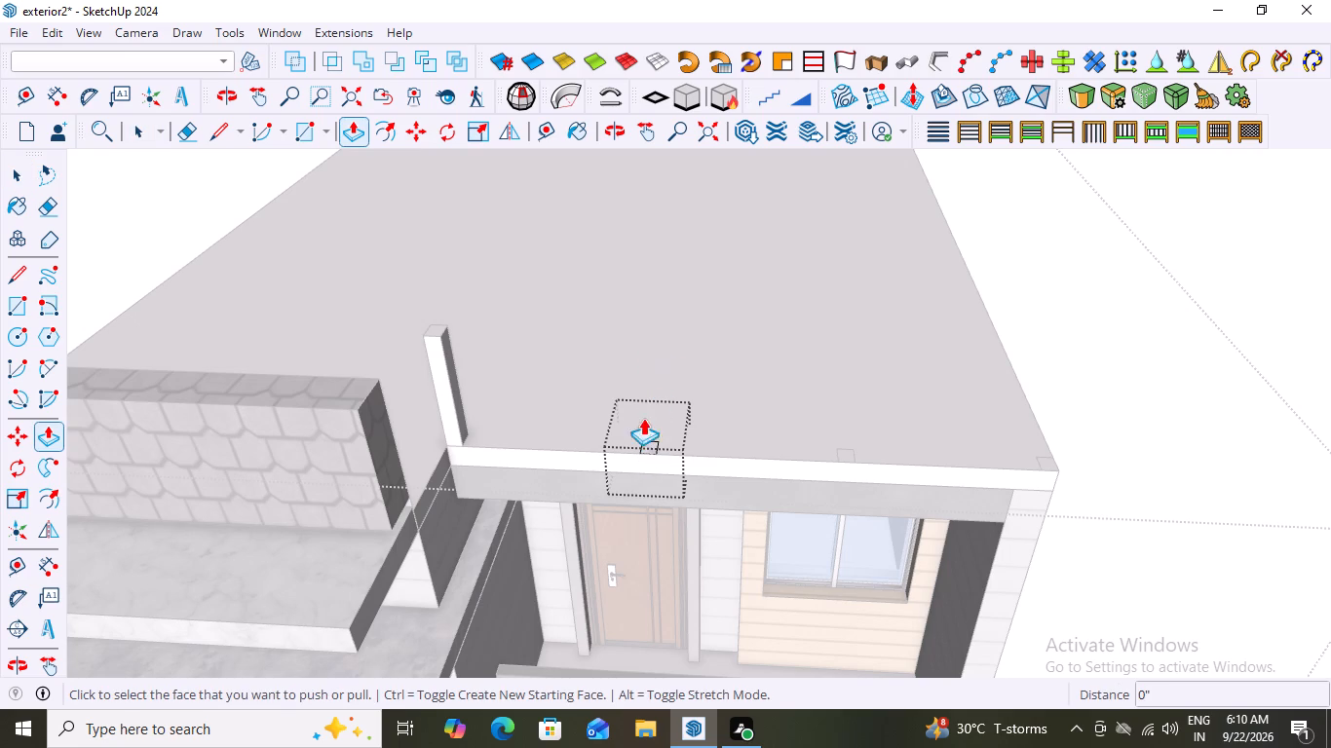
{"action": "scroll", "coordinate": [655, 445], "scroll_direction": "up", "scroll_amount": 12}
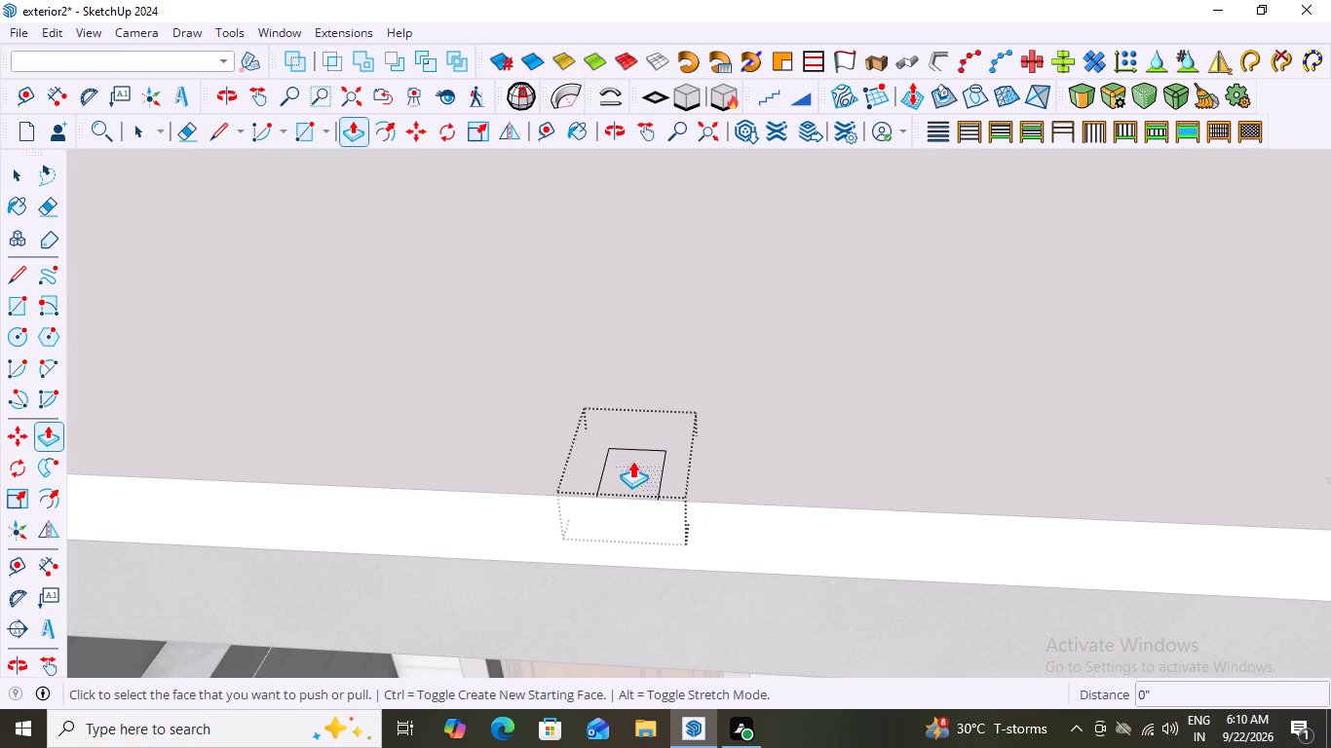
{"action": "left_click", "coordinate": [632, 461]}
{"action": "scroll", "coordinate": [643, 355], "scroll_direction": "down", "scroll_amount": 18}
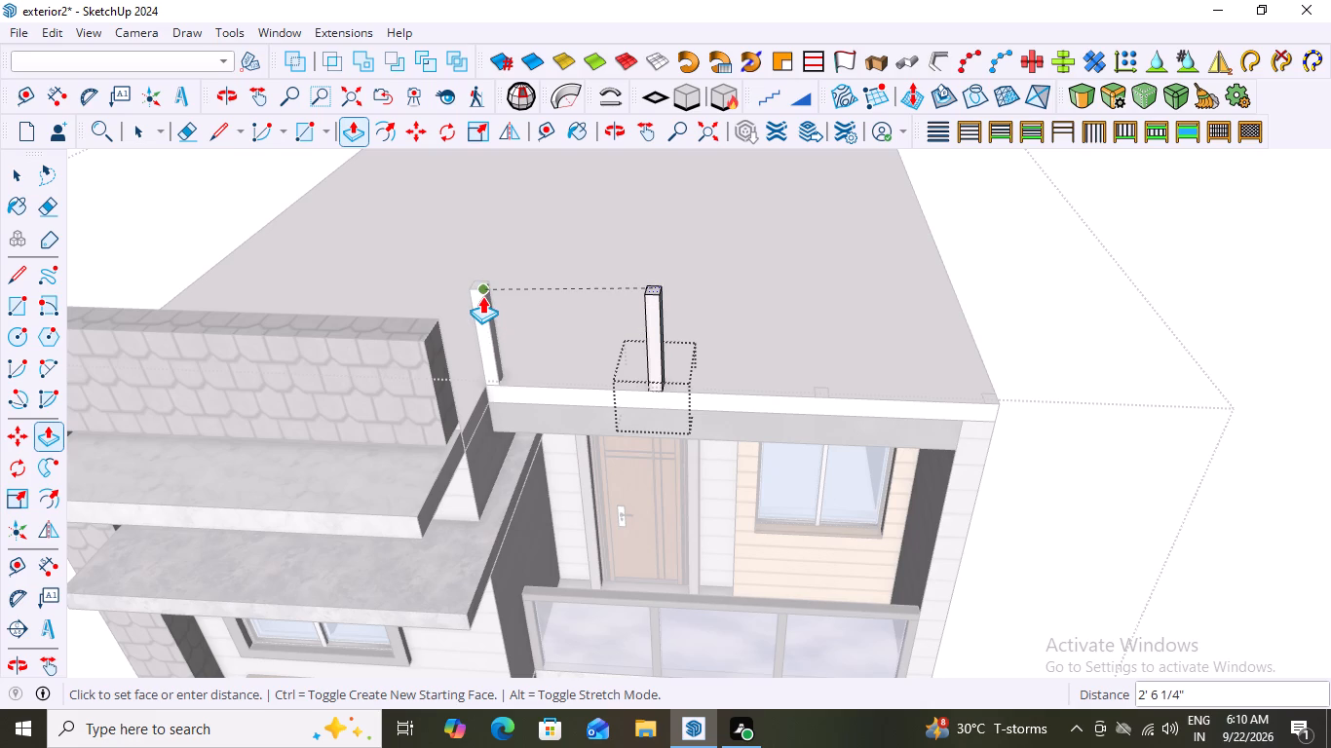
{"action": "left_click", "coordinate": [481, 293]}
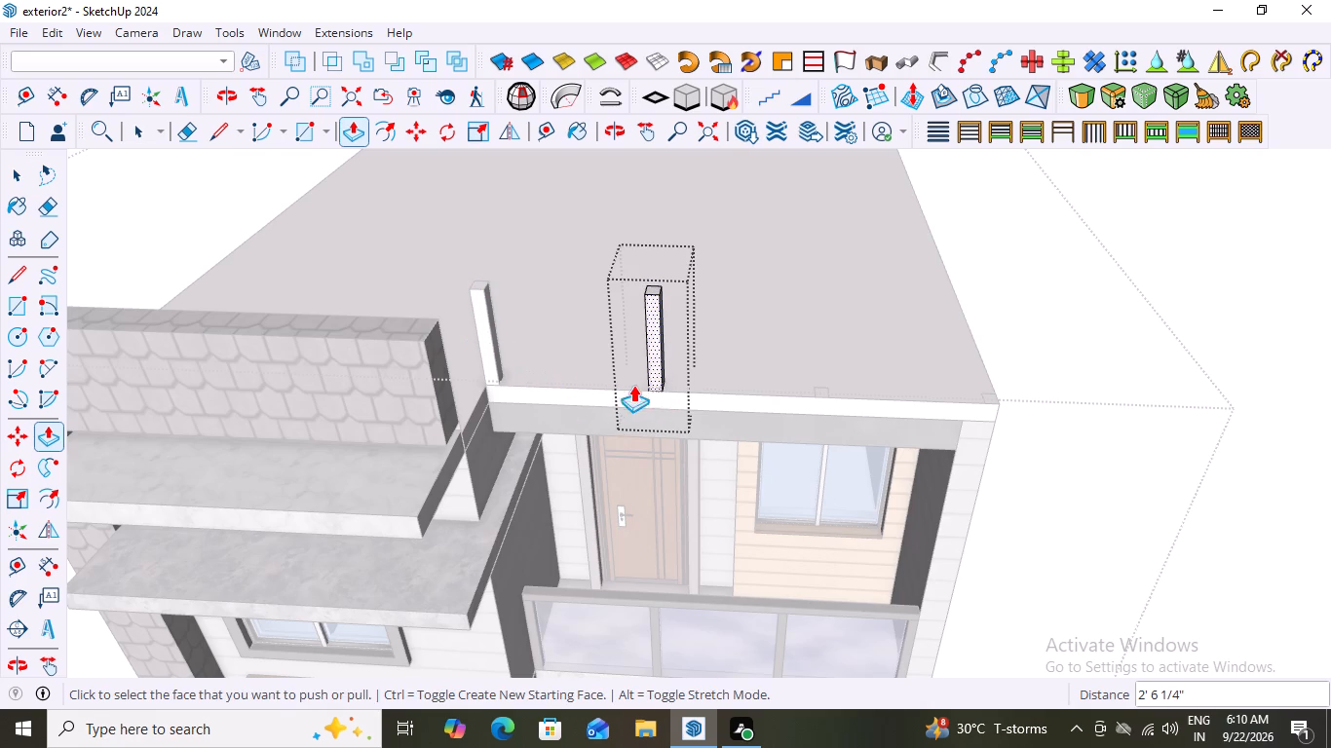
{"action": "middle_click_drag", "start_coordinate": [636, 372], "coordinate": [616, 311]}
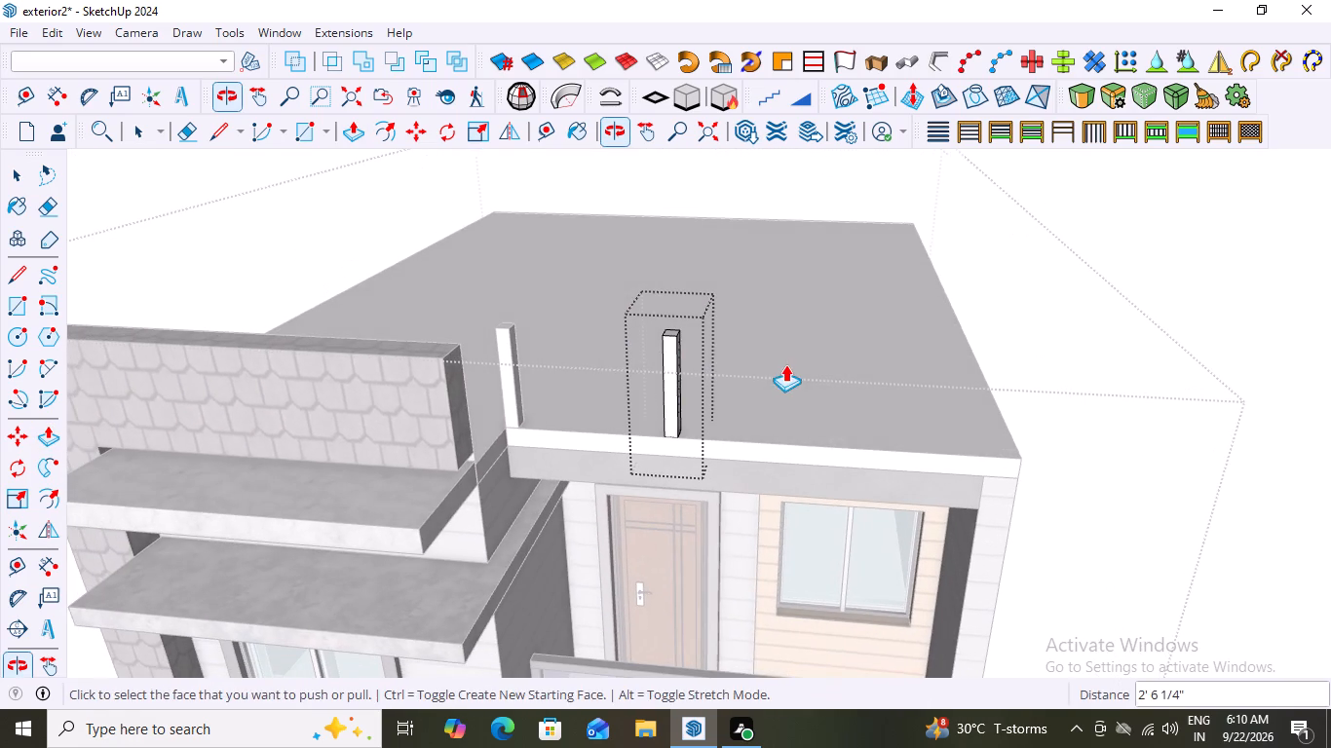
{"action": "key", "text": "space"}
{"action": "left_click", "coordinate": [1076, 302]}
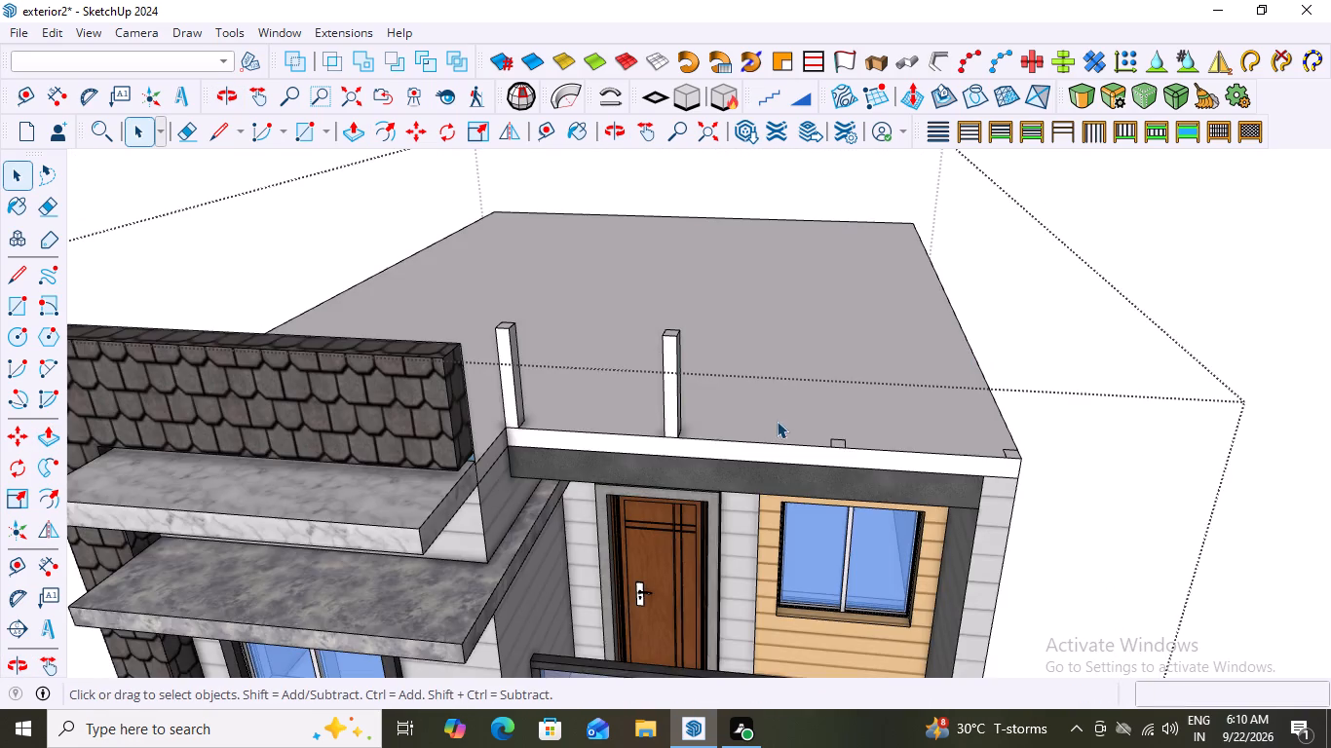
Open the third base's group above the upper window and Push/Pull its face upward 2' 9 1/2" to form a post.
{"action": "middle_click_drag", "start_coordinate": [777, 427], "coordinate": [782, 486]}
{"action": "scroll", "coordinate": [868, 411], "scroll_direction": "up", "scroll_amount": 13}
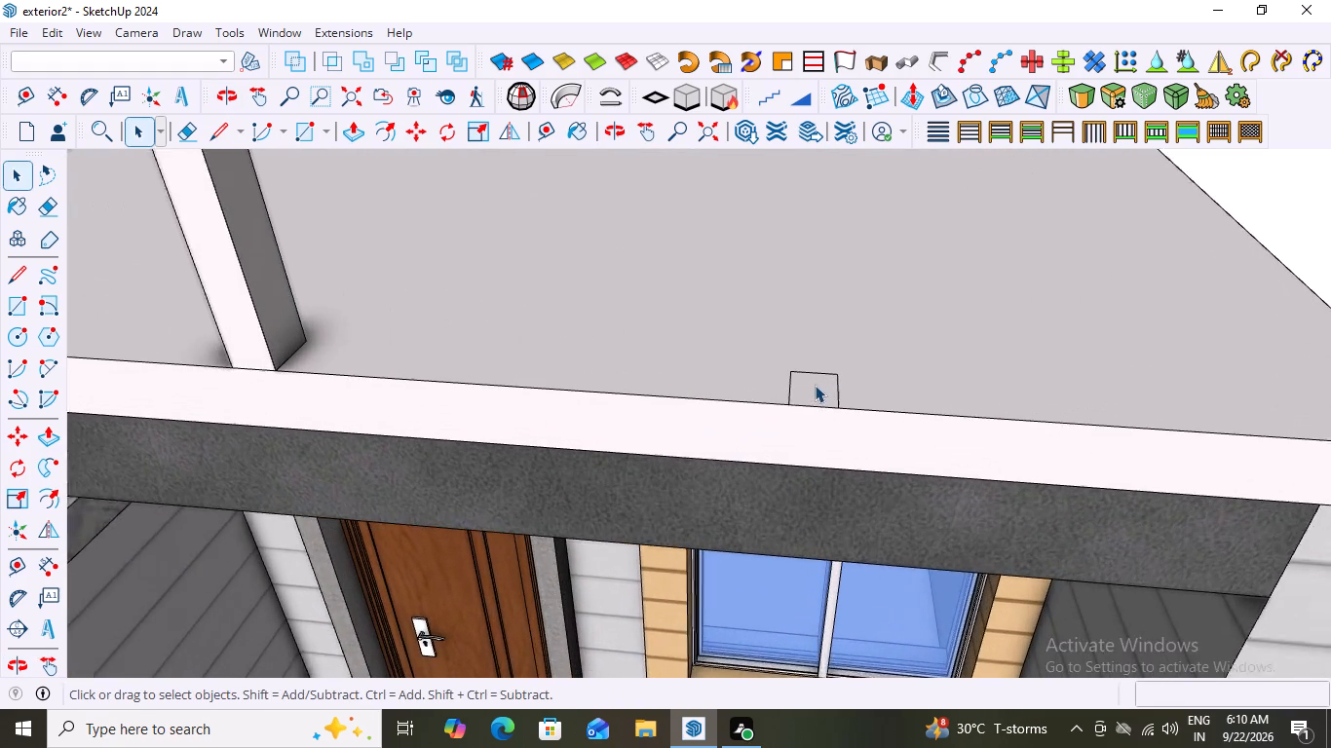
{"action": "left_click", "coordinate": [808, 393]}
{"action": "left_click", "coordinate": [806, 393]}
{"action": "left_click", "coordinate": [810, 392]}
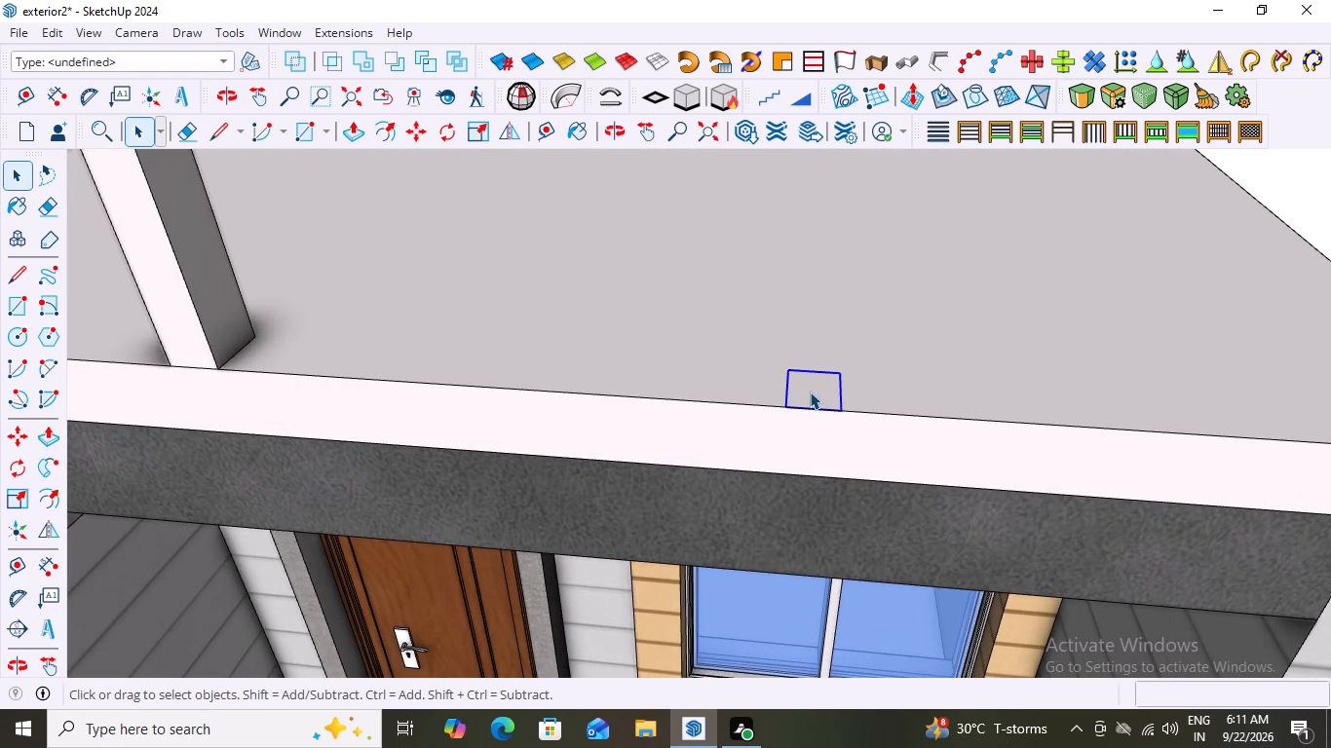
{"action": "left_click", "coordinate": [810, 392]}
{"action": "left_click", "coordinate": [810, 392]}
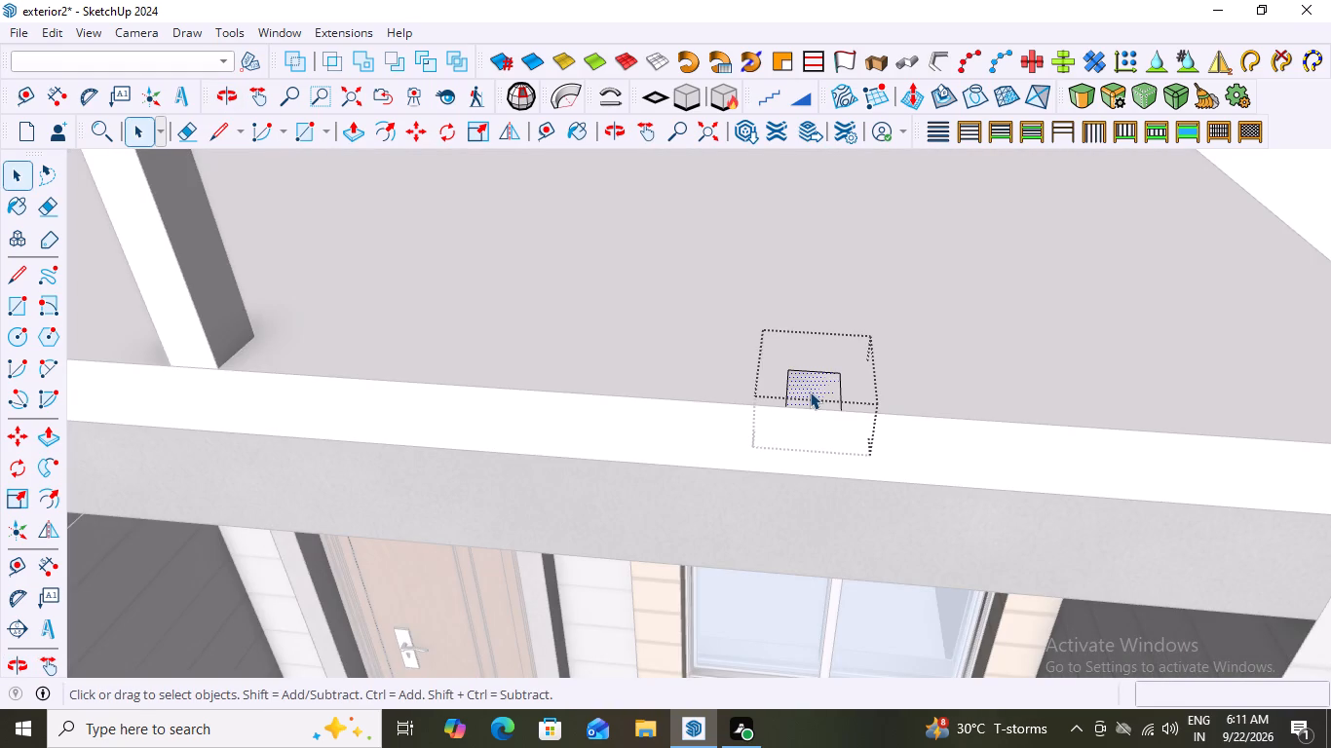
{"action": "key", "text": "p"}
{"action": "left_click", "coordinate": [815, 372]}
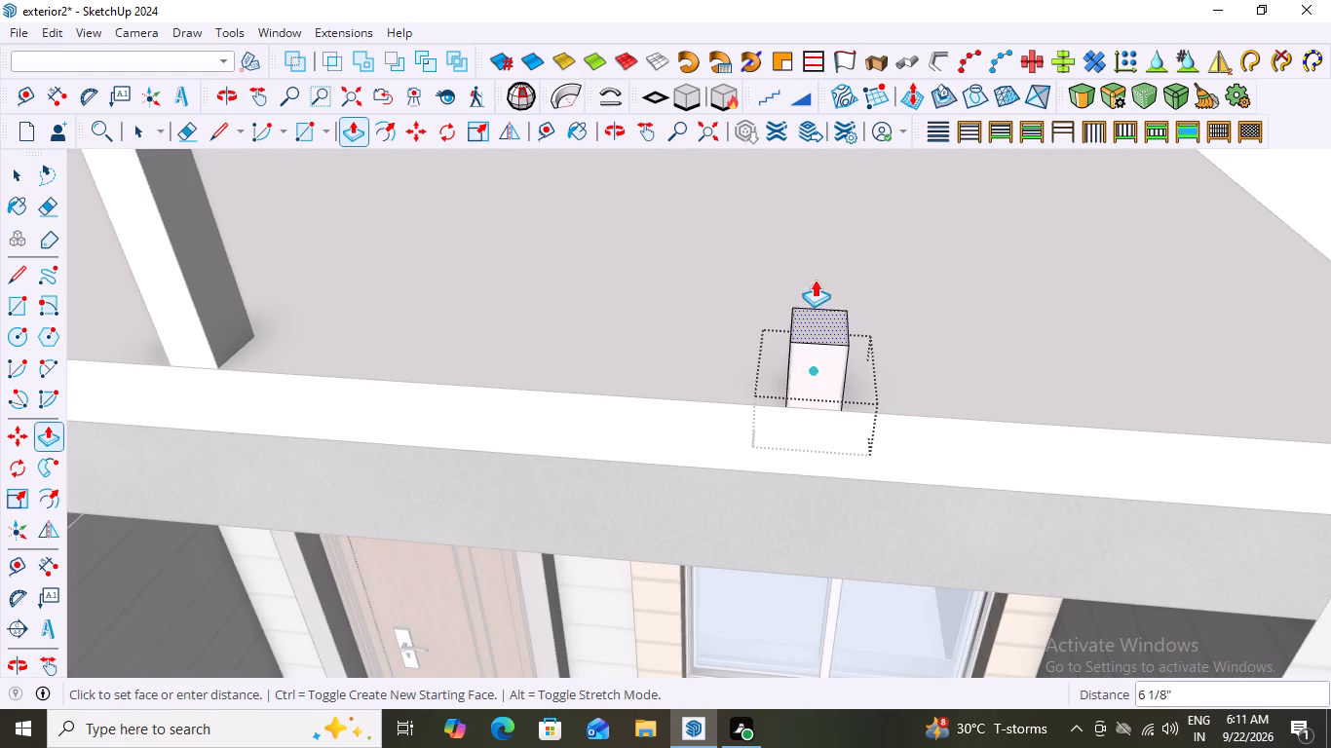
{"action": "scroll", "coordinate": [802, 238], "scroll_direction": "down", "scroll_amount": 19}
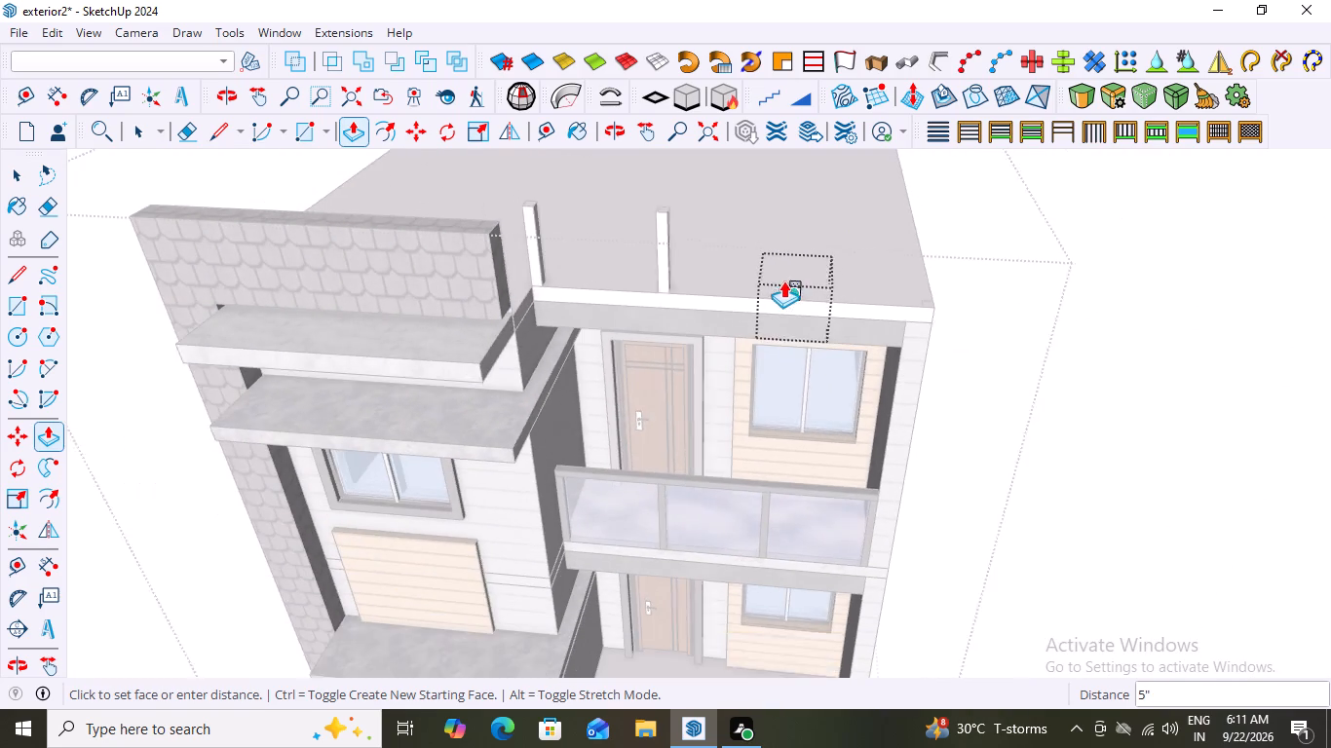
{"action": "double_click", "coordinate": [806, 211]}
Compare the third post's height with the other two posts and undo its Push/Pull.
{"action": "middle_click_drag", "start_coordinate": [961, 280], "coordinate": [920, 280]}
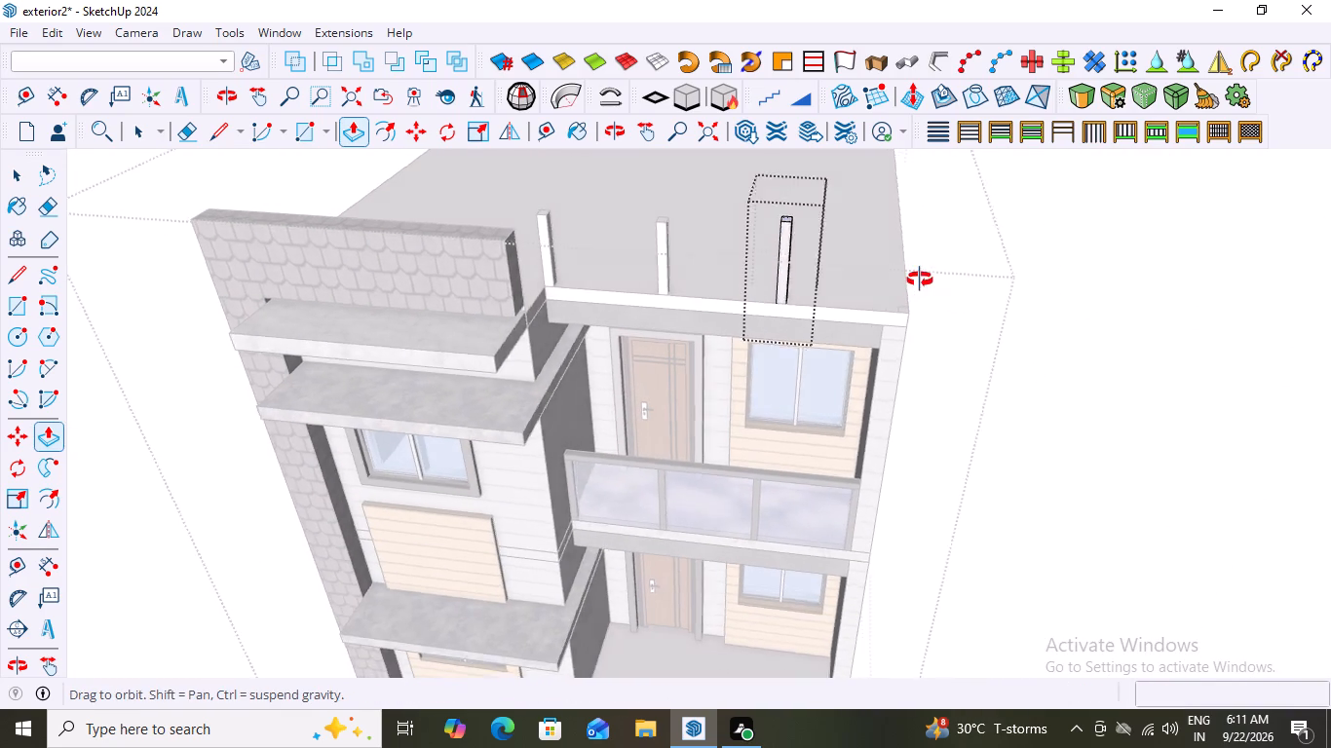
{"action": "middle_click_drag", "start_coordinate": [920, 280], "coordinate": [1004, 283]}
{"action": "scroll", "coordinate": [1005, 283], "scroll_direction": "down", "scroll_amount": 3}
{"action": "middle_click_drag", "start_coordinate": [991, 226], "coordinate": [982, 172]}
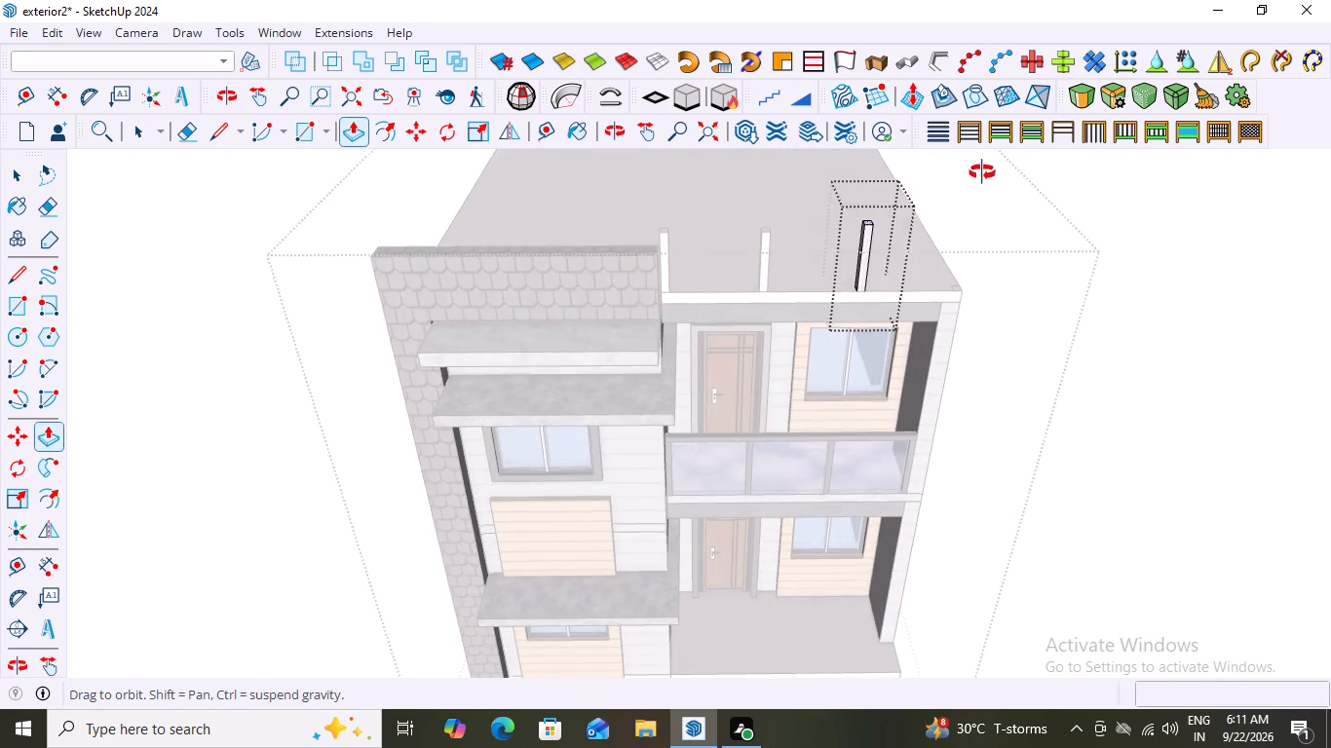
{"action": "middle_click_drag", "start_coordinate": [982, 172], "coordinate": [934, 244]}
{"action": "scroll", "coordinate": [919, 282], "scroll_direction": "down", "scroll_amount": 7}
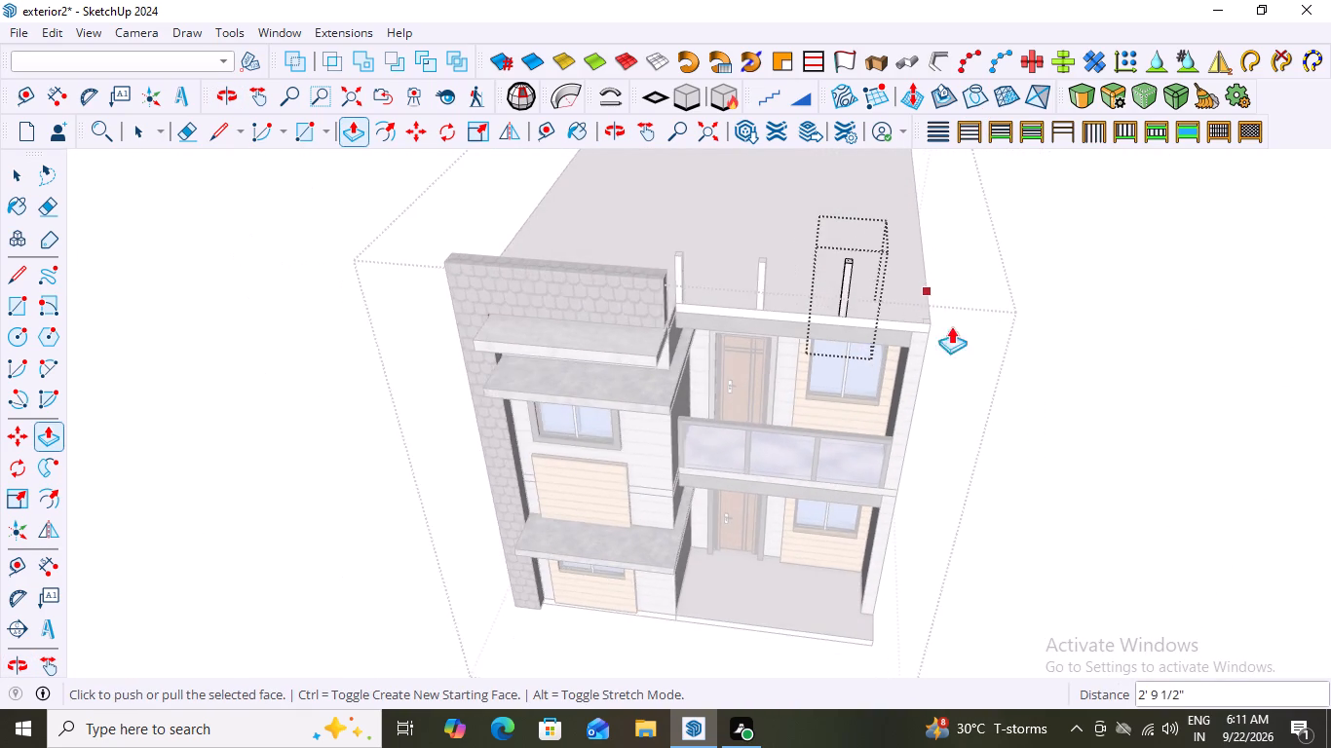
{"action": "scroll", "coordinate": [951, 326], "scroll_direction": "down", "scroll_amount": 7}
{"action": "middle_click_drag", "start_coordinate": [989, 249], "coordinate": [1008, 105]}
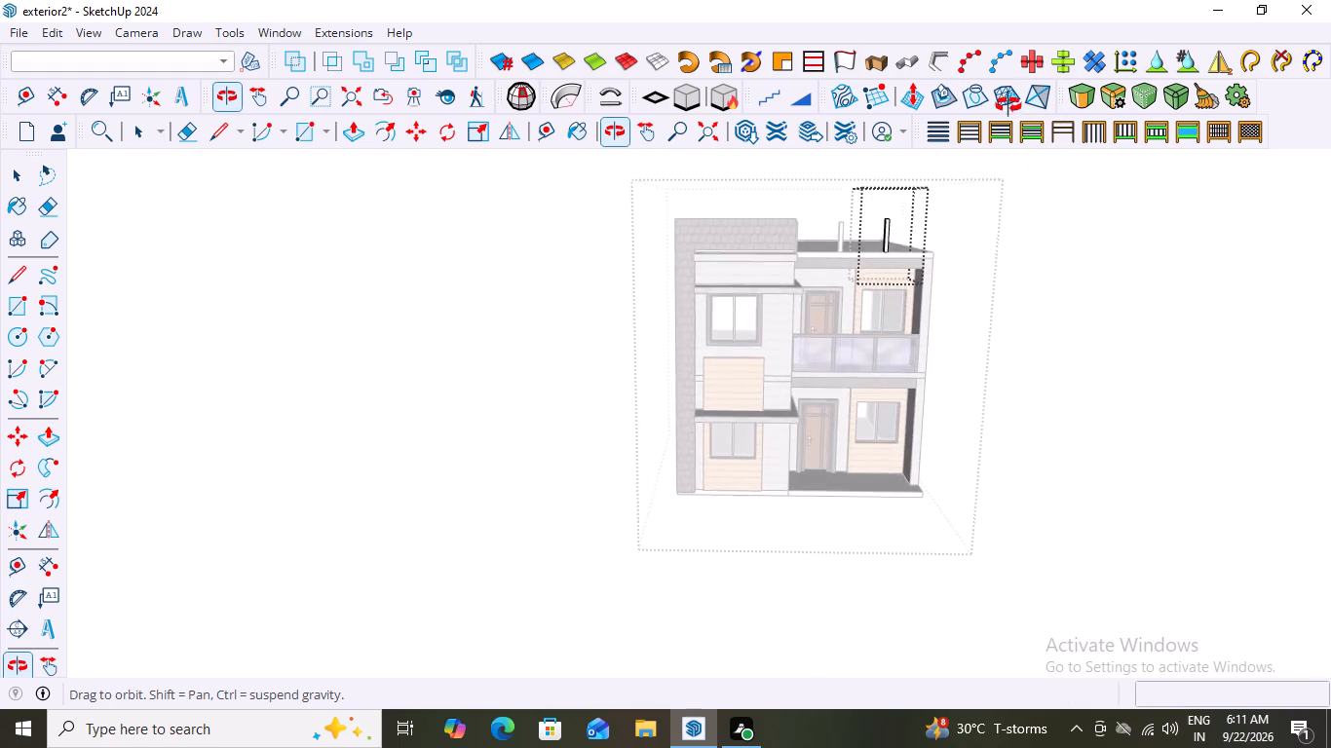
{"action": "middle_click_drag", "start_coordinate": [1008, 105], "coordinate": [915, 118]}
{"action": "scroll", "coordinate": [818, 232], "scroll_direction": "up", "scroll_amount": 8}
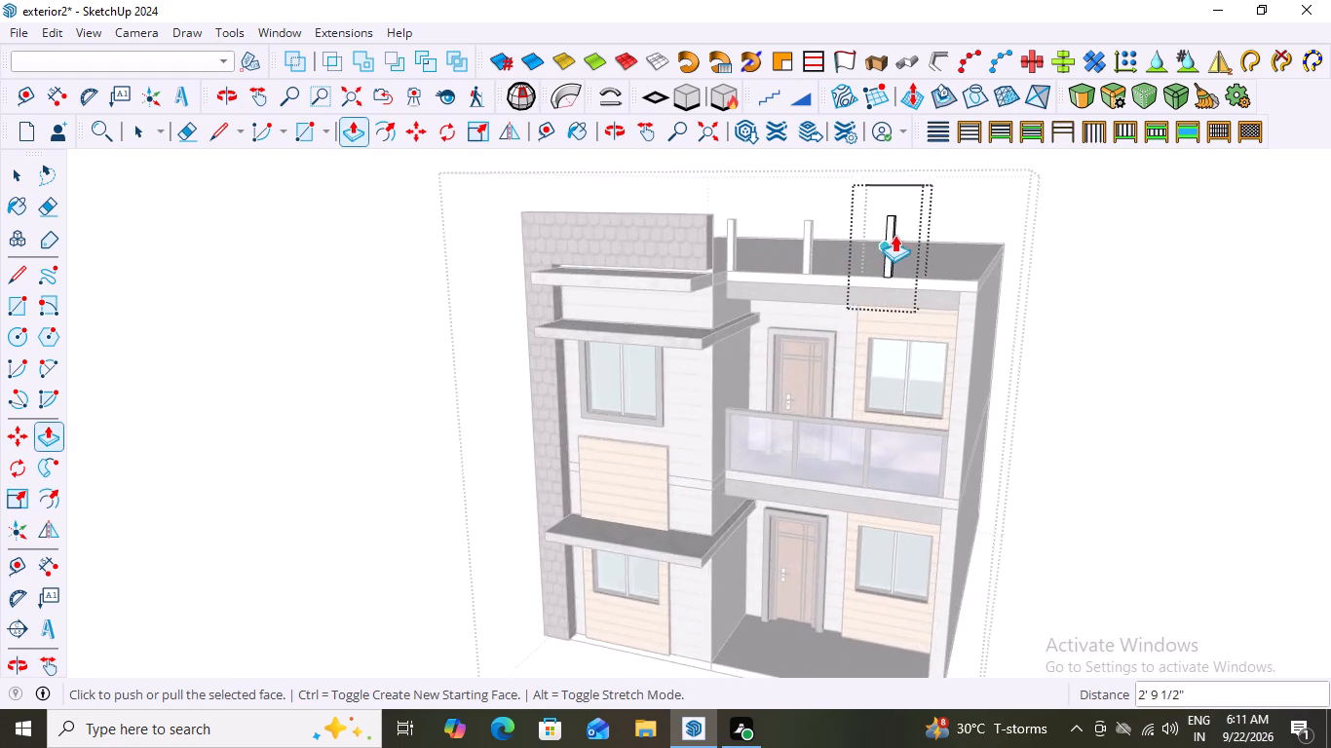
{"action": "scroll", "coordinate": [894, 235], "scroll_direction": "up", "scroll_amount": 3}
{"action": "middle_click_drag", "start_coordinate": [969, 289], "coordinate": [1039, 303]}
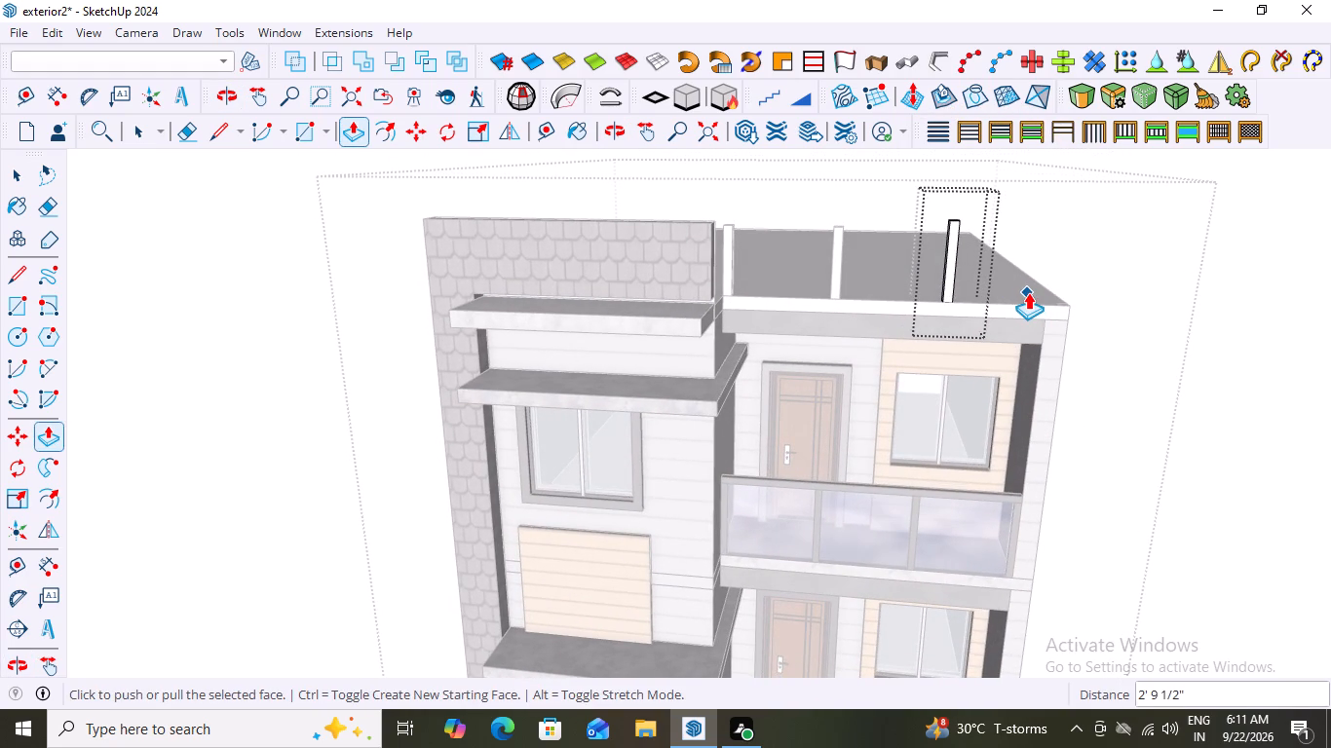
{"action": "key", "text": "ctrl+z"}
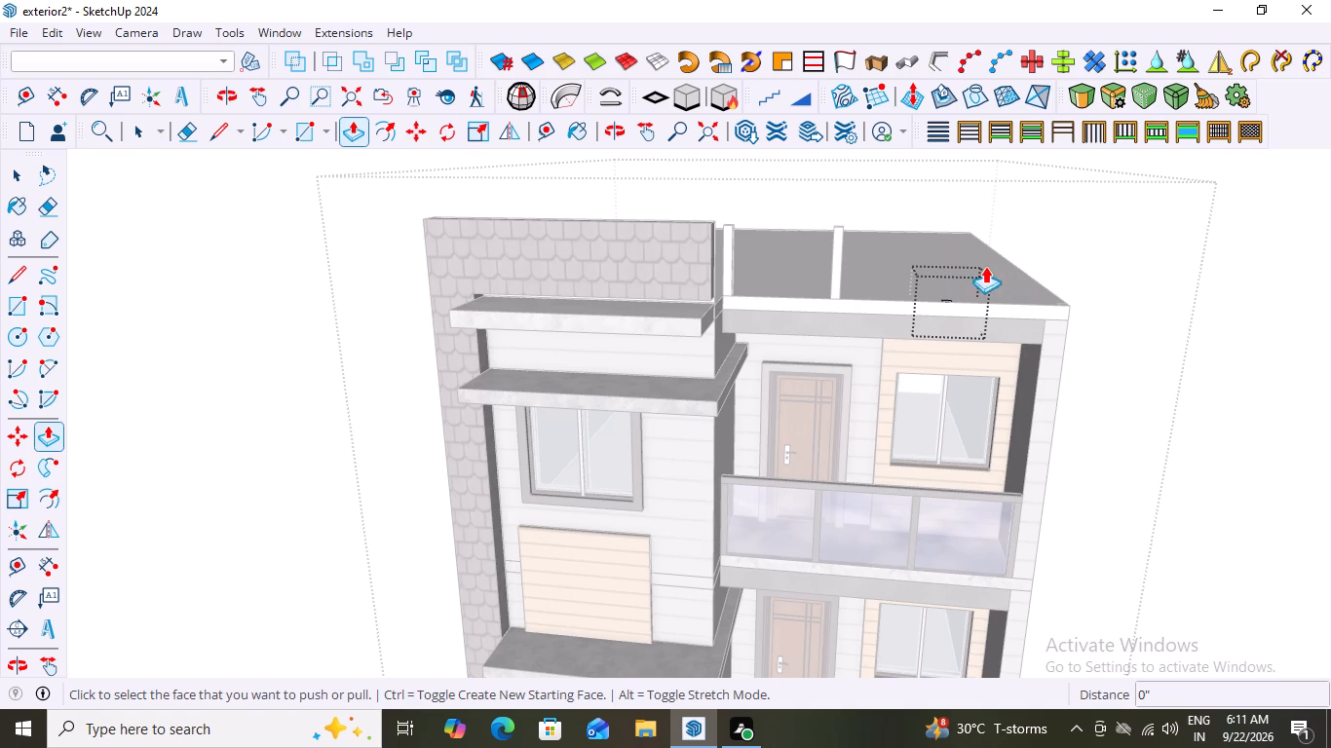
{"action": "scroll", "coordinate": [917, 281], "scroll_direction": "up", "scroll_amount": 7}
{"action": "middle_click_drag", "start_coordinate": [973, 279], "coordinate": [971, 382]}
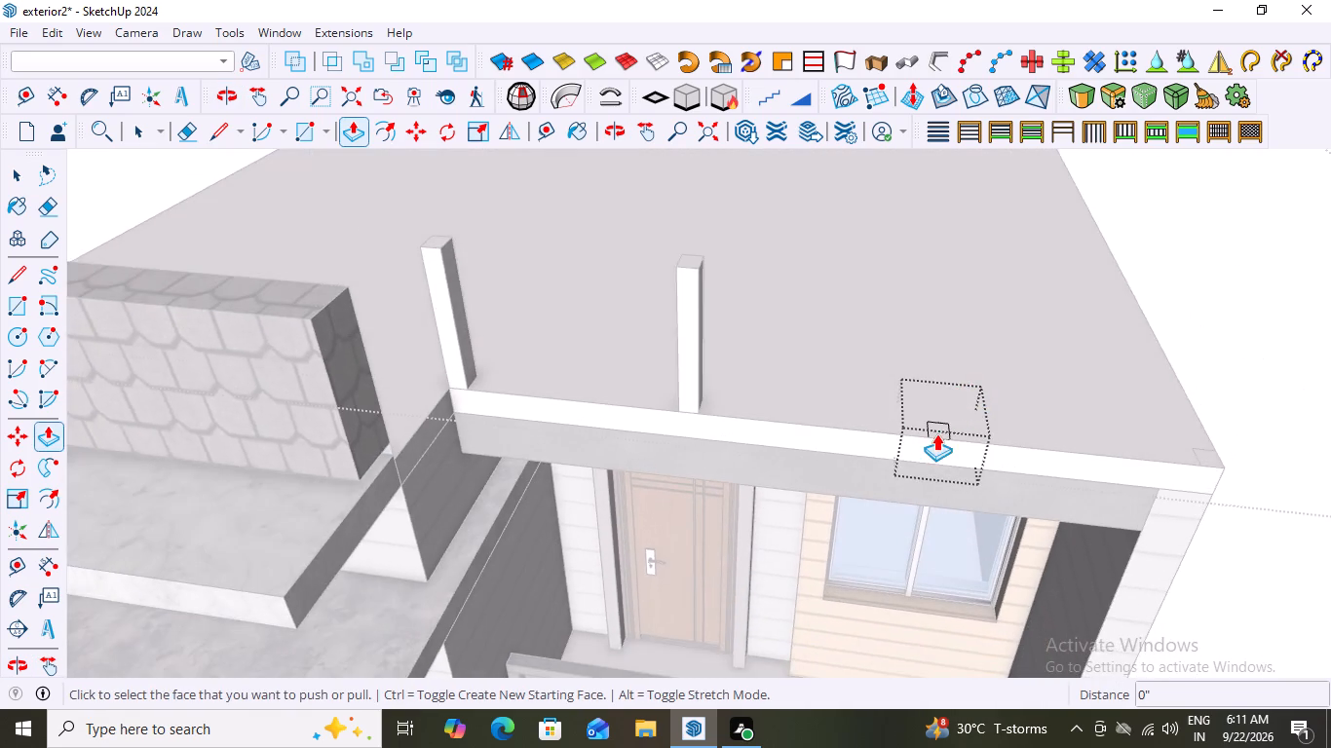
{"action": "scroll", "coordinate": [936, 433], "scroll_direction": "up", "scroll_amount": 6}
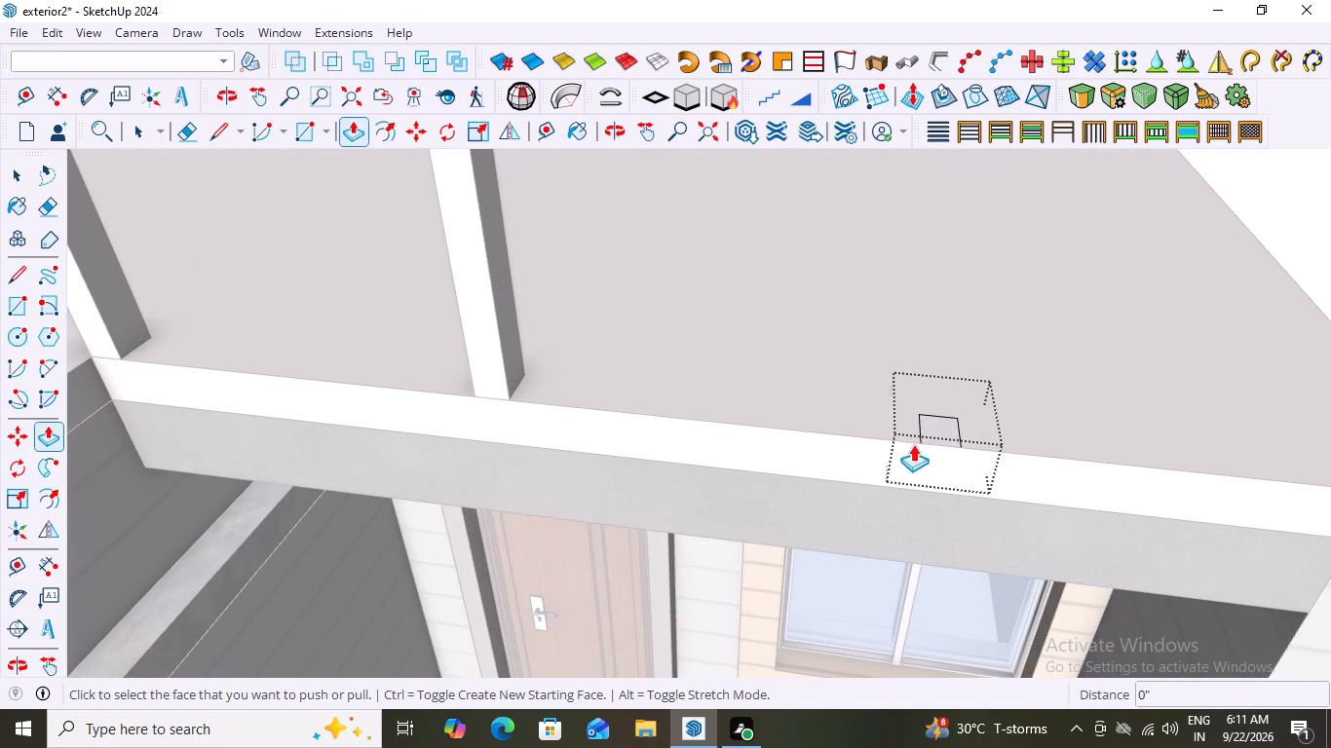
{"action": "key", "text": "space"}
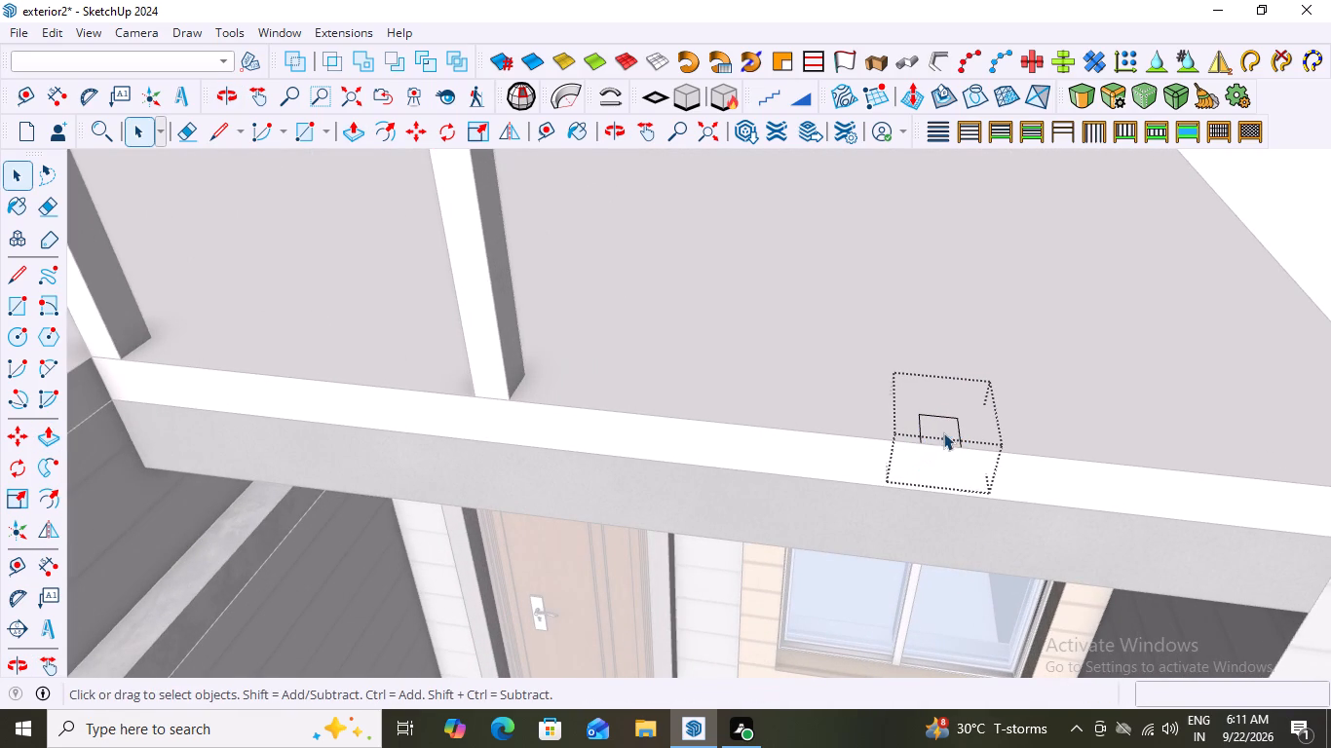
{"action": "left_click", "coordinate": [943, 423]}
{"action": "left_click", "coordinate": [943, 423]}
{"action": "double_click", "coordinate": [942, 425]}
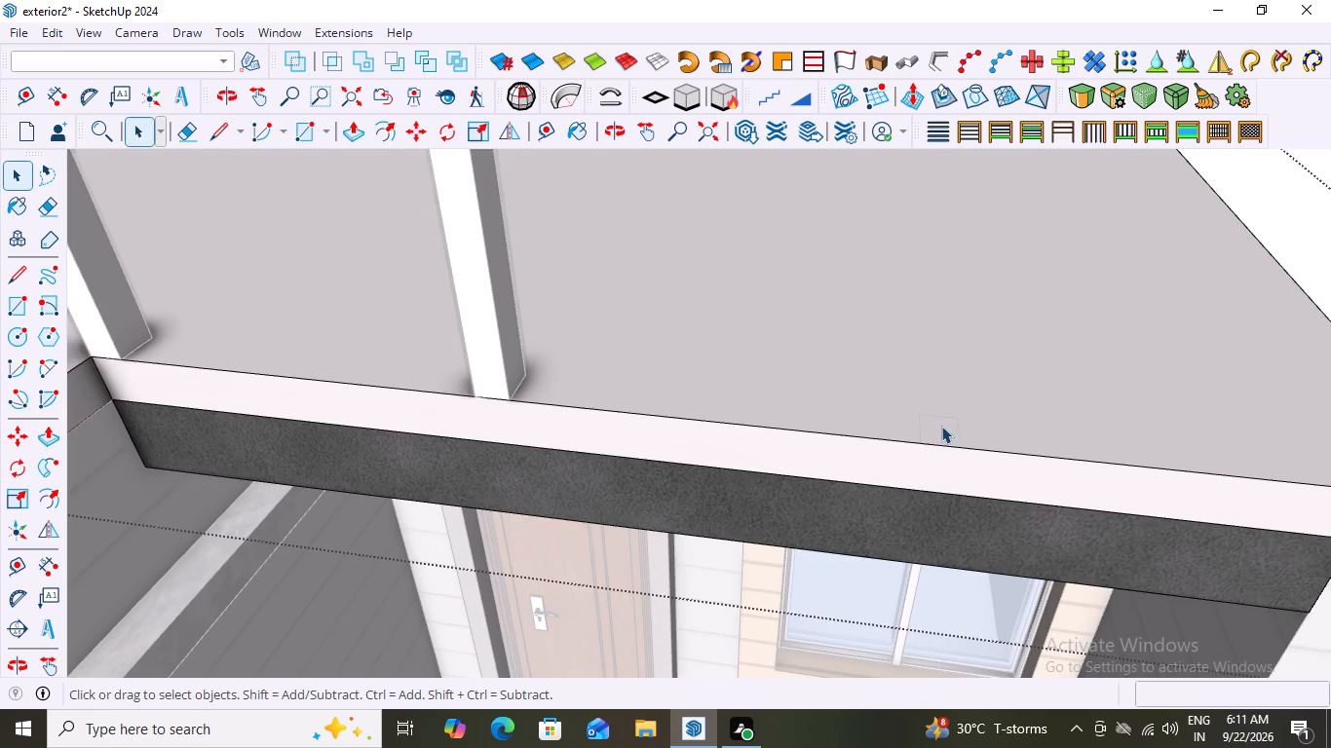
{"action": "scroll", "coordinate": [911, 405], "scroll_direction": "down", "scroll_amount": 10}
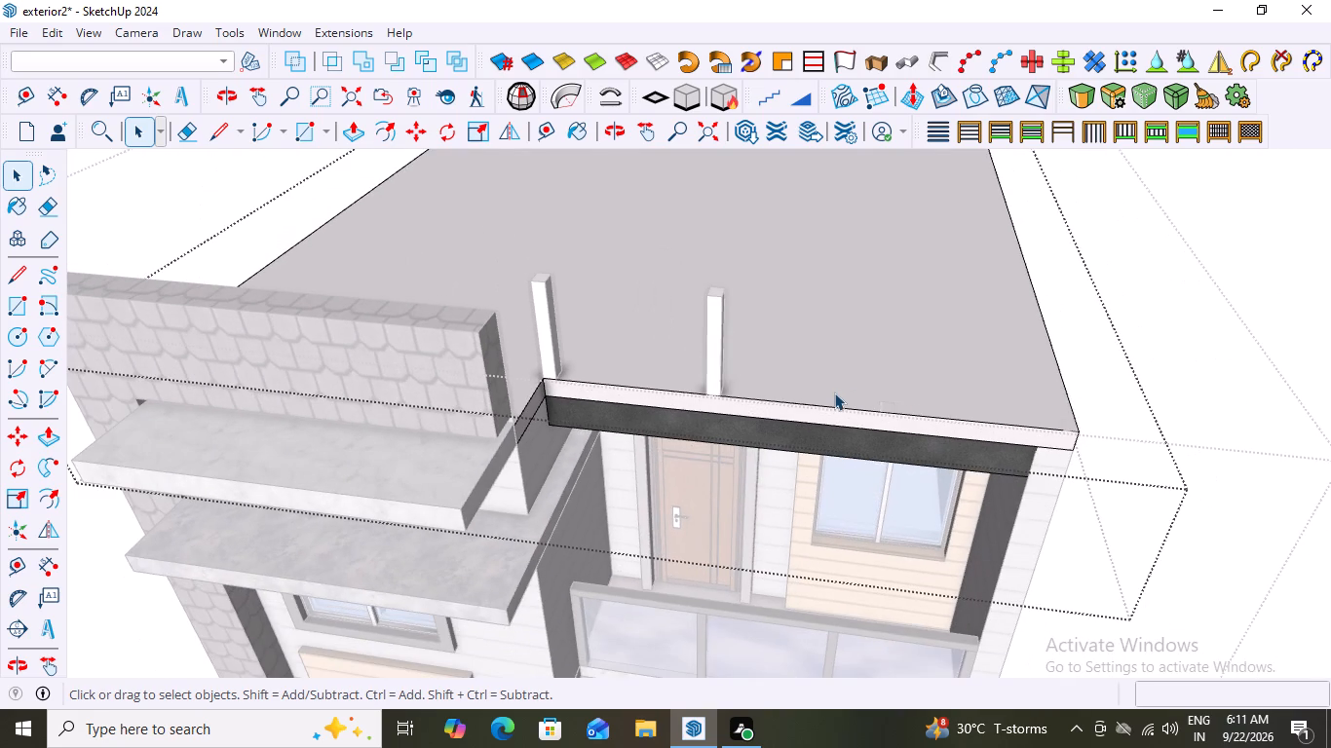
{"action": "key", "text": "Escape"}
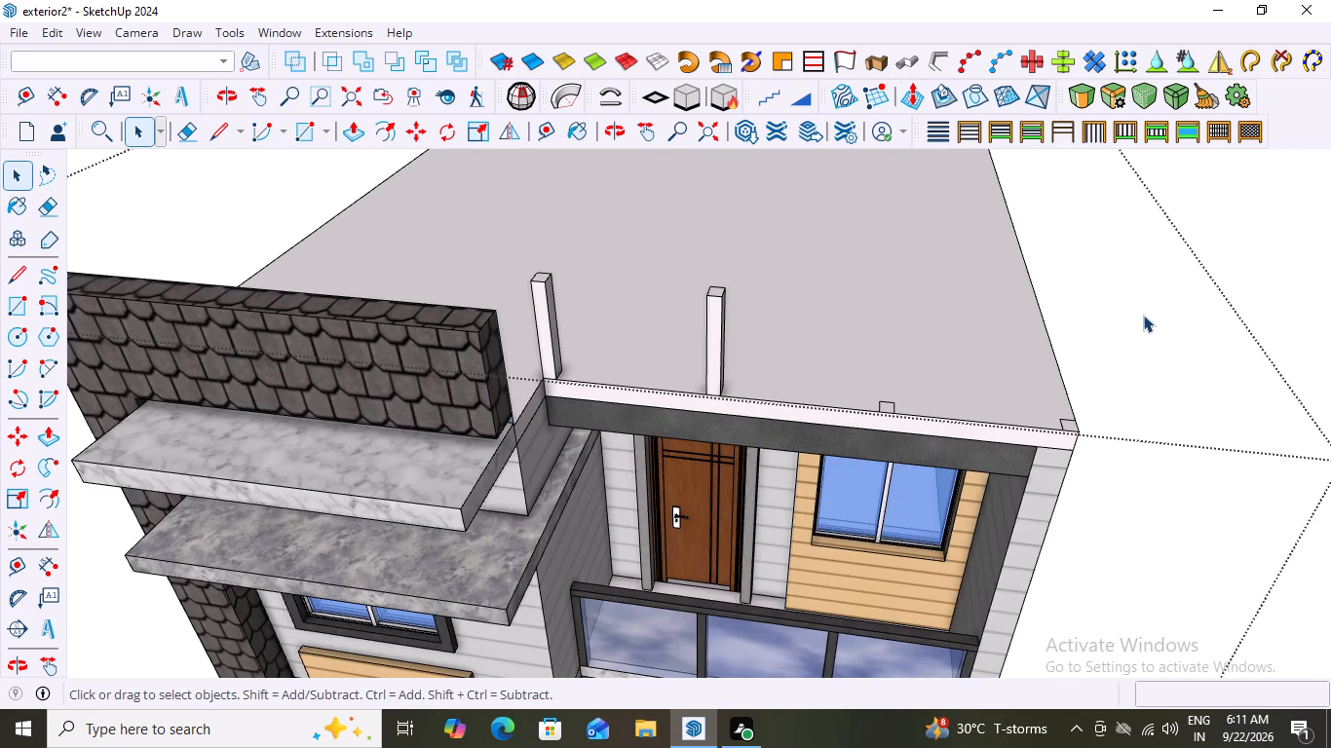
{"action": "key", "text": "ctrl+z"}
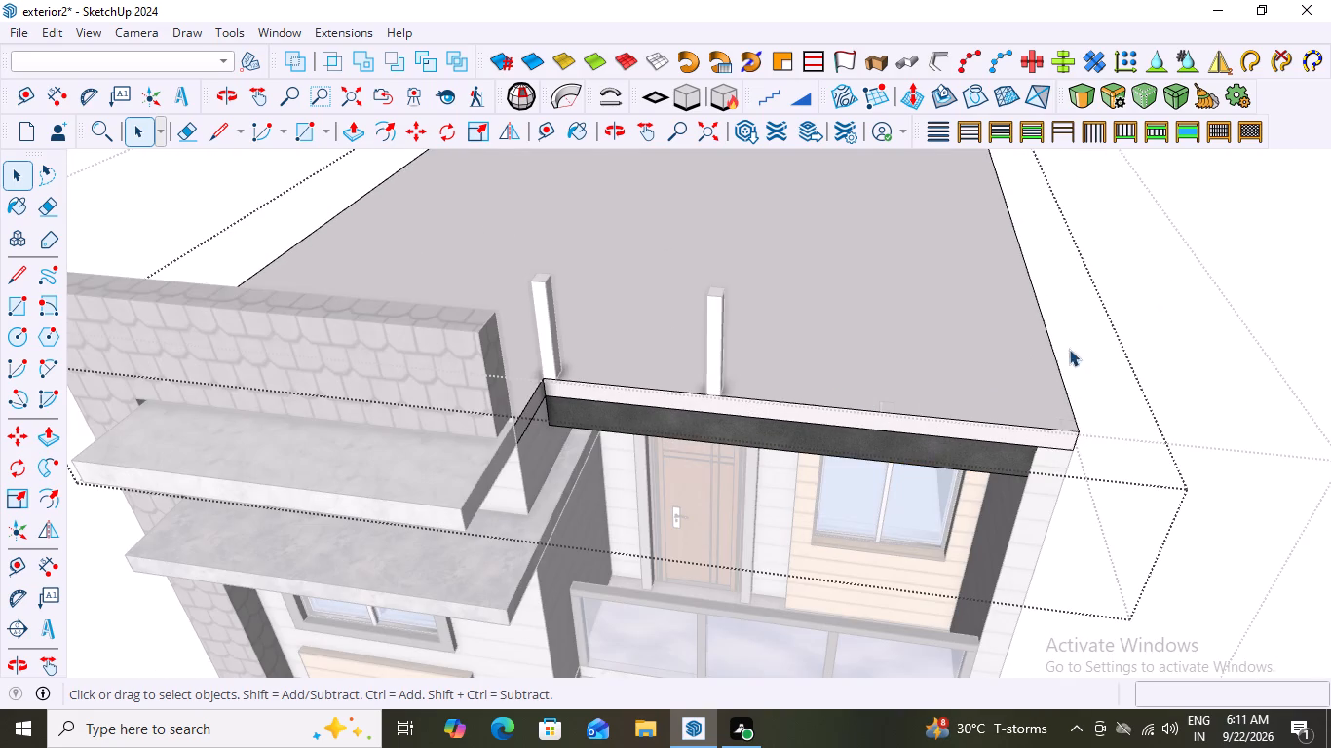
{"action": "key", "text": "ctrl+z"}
Push/Pull the third base's face above the upper window upward 2' 6 1/4", level with the second post, and close its group.
{"action": "scroll", "coordinate": [889, 420], "scroll_direction": "up", "scroll_amount": 6}
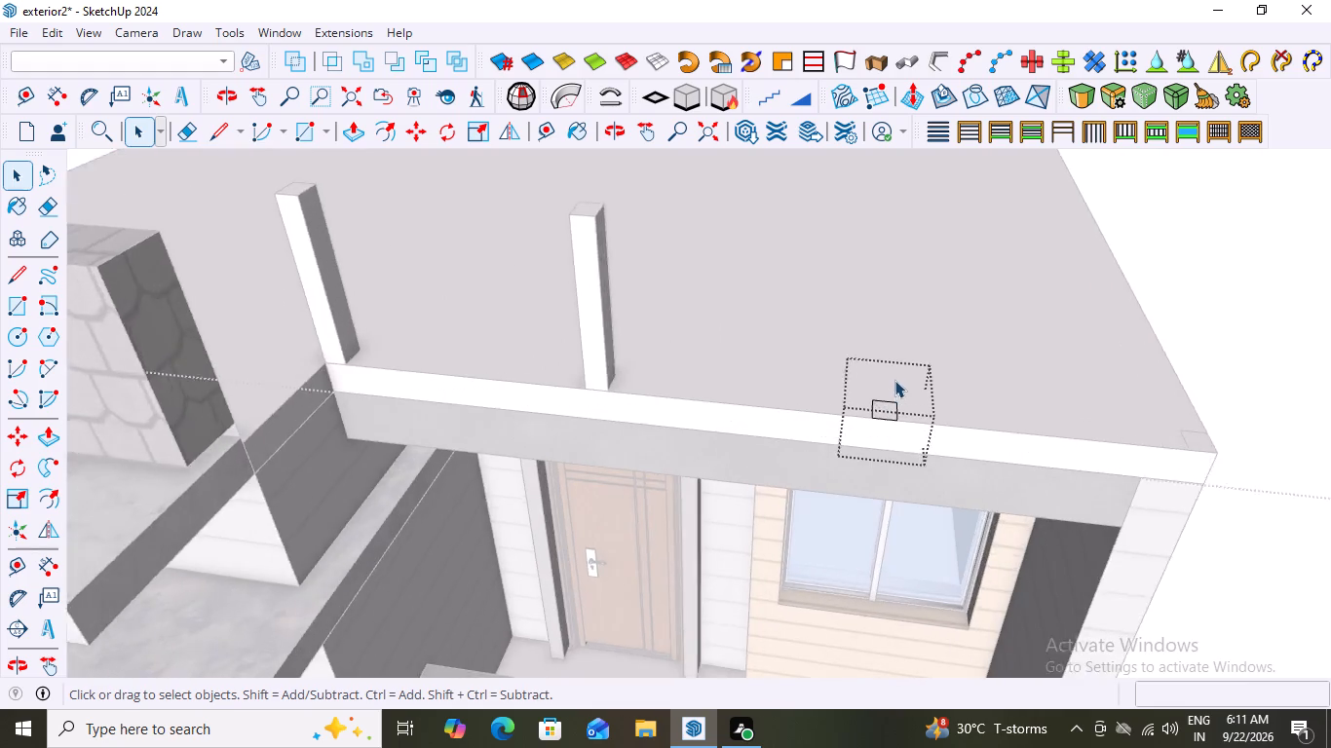
{"action": "scroll", "coordinate": [894, 380], "scroll_direction": "up", "scroll_amount": 4}
{"action": "left_click", "coordinate": [870, 422]}
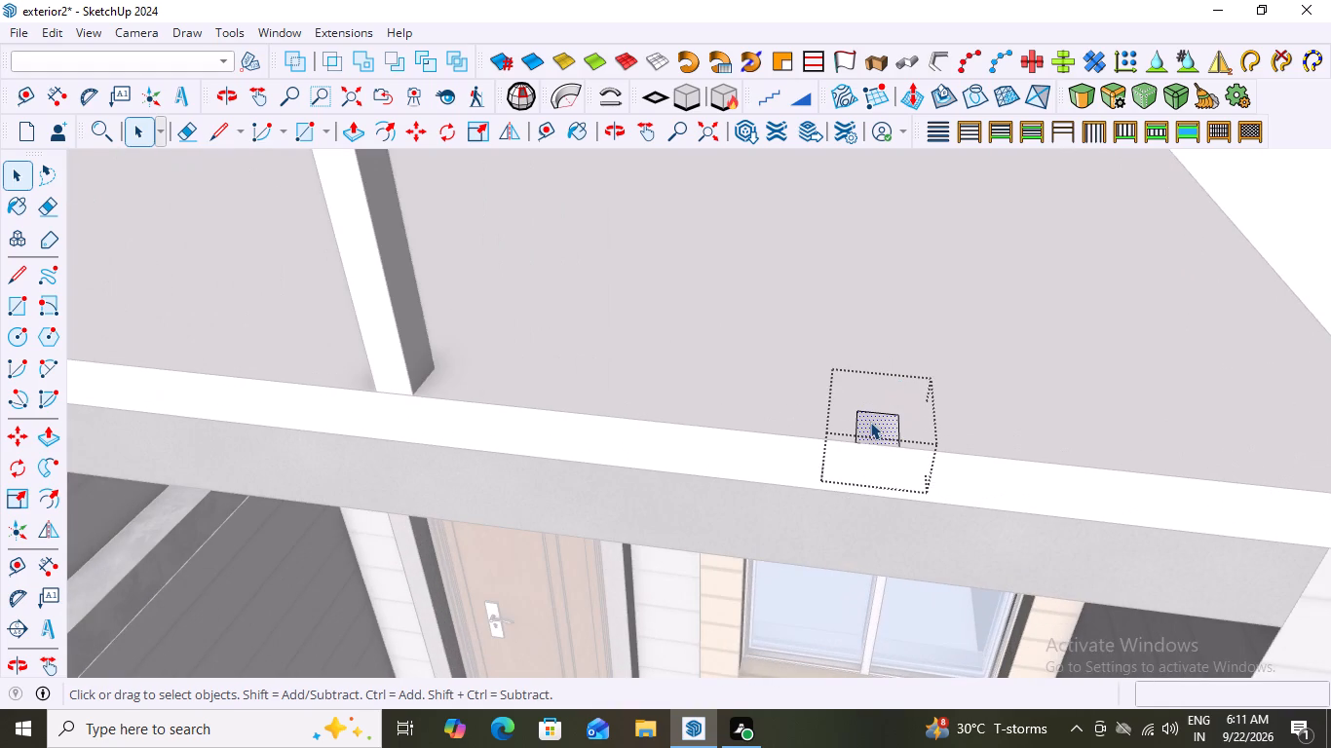
{"action": "key", "text": "p"}
{"action": "left_click", "coordinate": [883, 408]}
{"action": "scroll", "coordinate": [909, 289], "scroll_direction": "down", "scroll_amount": 7}
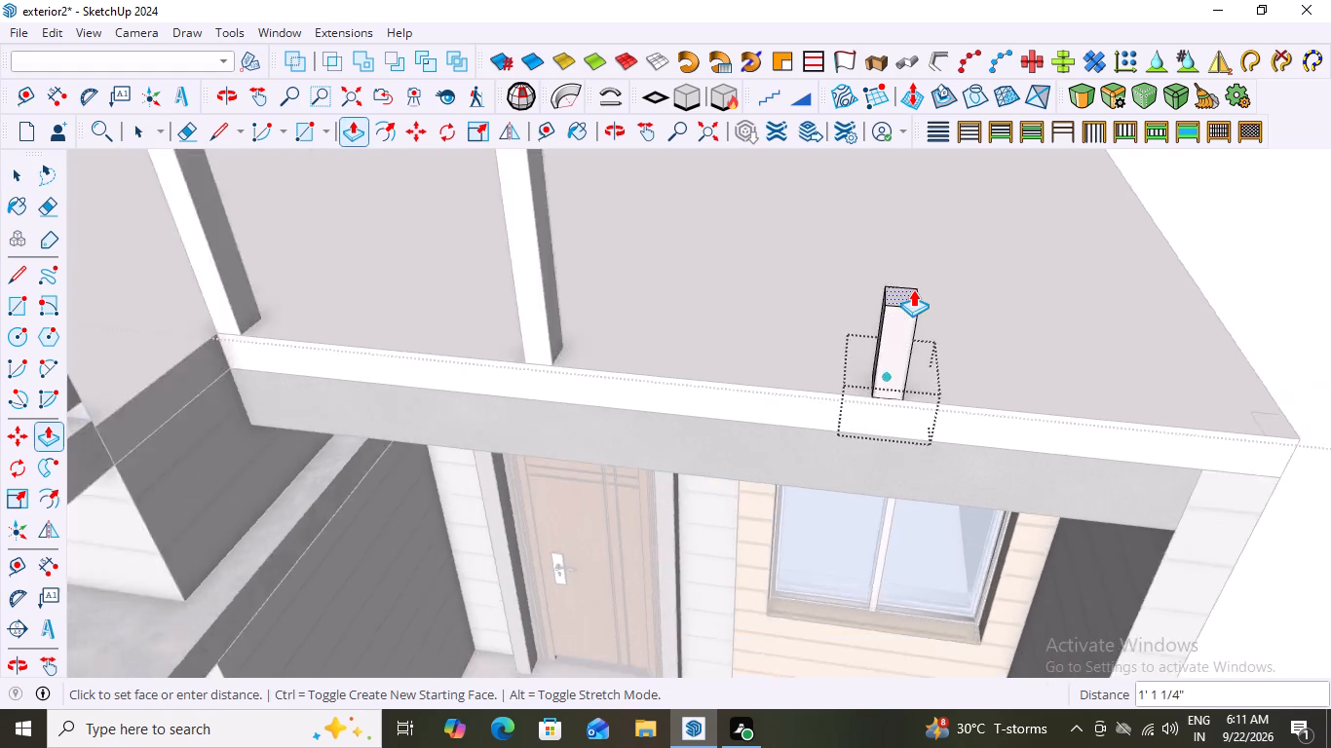
{"action": "scroll", "coordinate": [913, 289], "scroll_direction": "down", "scroll_amount": 13}
{"action": "scroll", "coordinate": [820, 228], "scroll_direction": "up", "scroll_amount": 4}
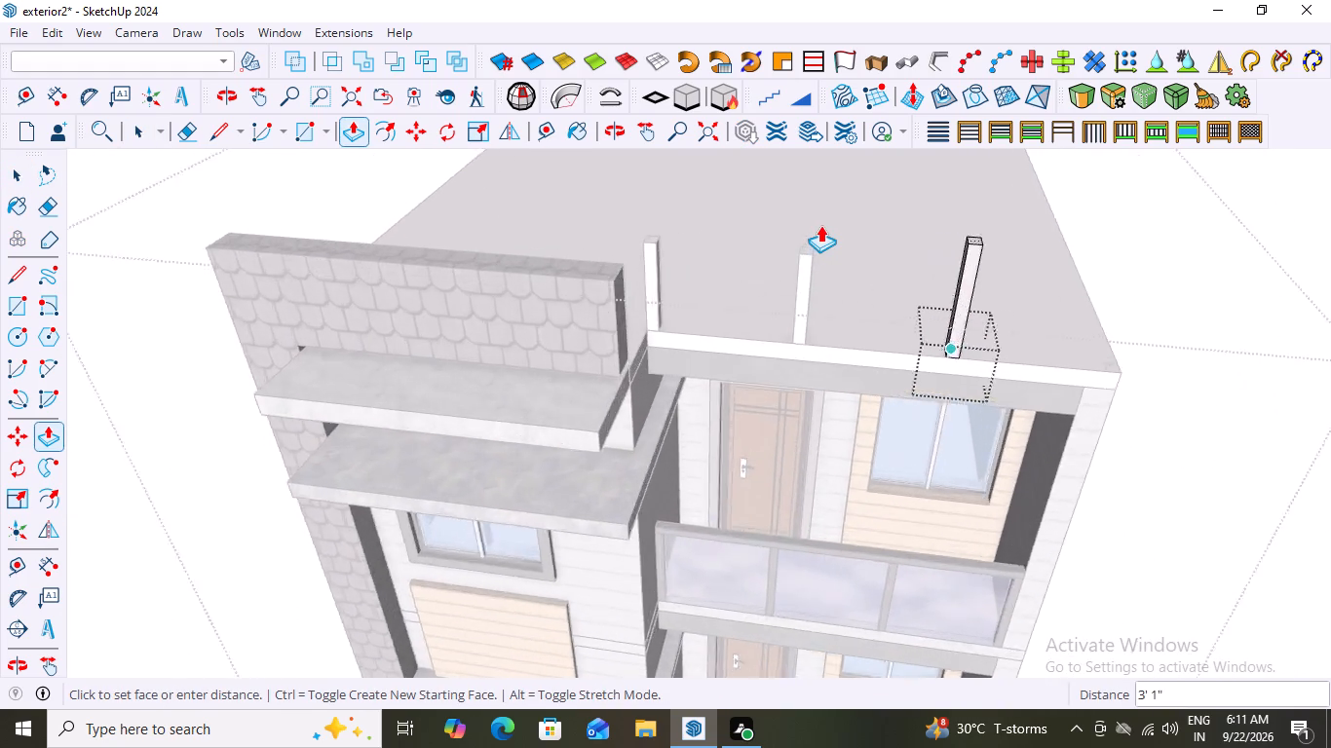
{"action": "scroll", "coordinate": [820, 225], "scroll_direction": "up", "scroll_amount": 7}
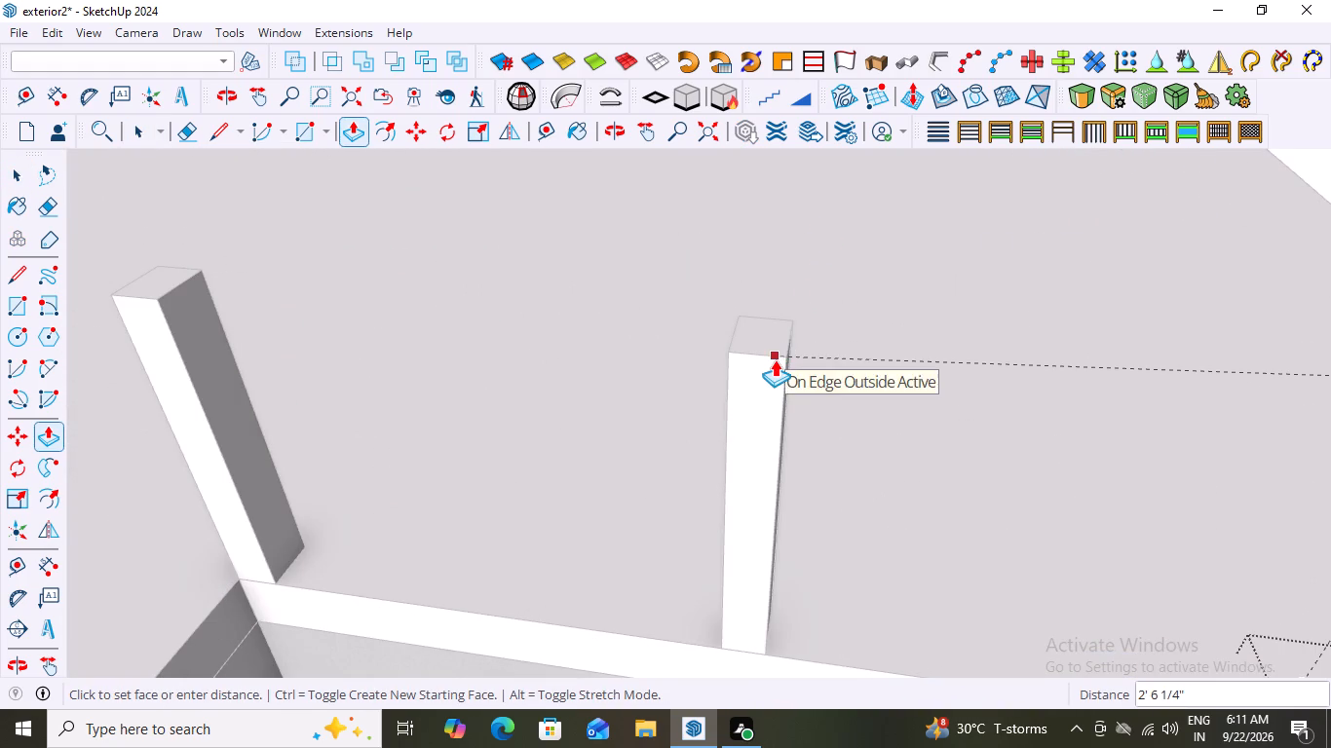
{"action": "left_click", "coordinate": [780, 360]}
{"action": "scroll", "coordinate": [720, 380], "scroll_direction": "down", "scroll_amount": 12}
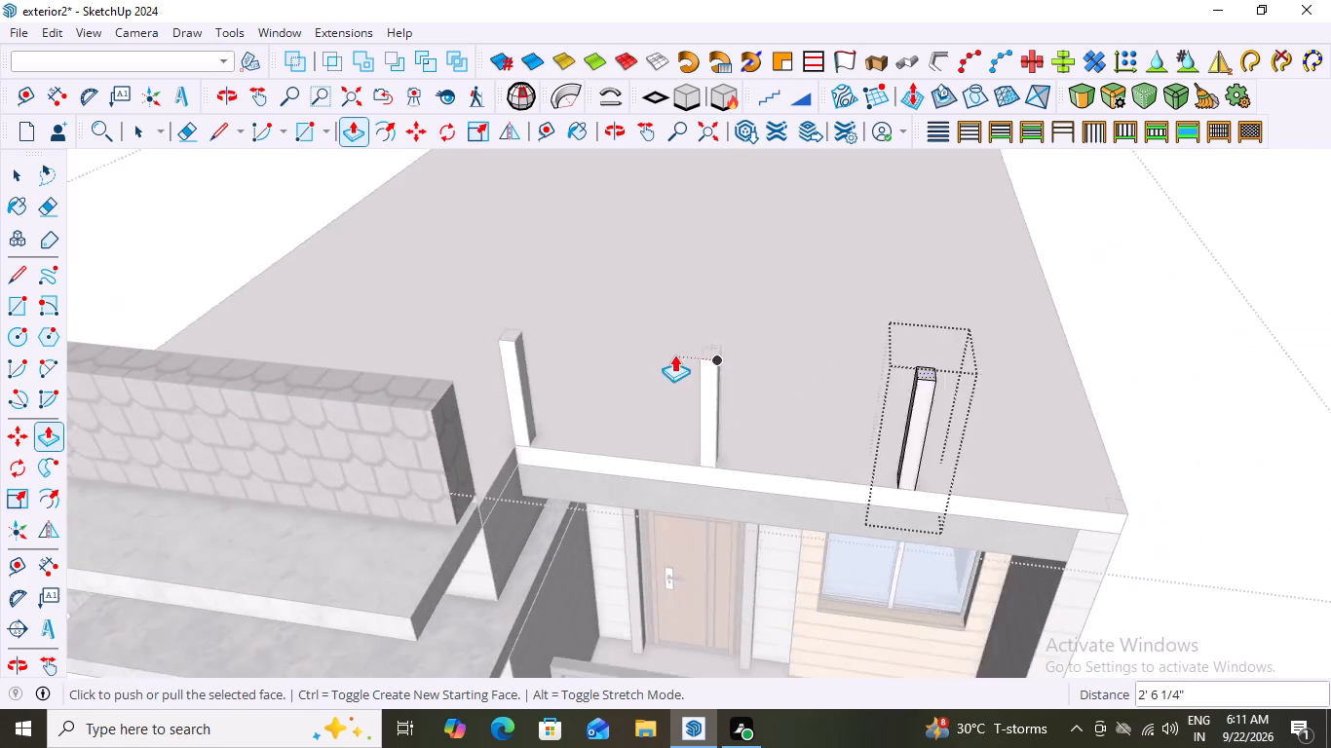
{"action": "key", "text": "space"}
{"action": "left_click", "coordinate": [1089, 390]}
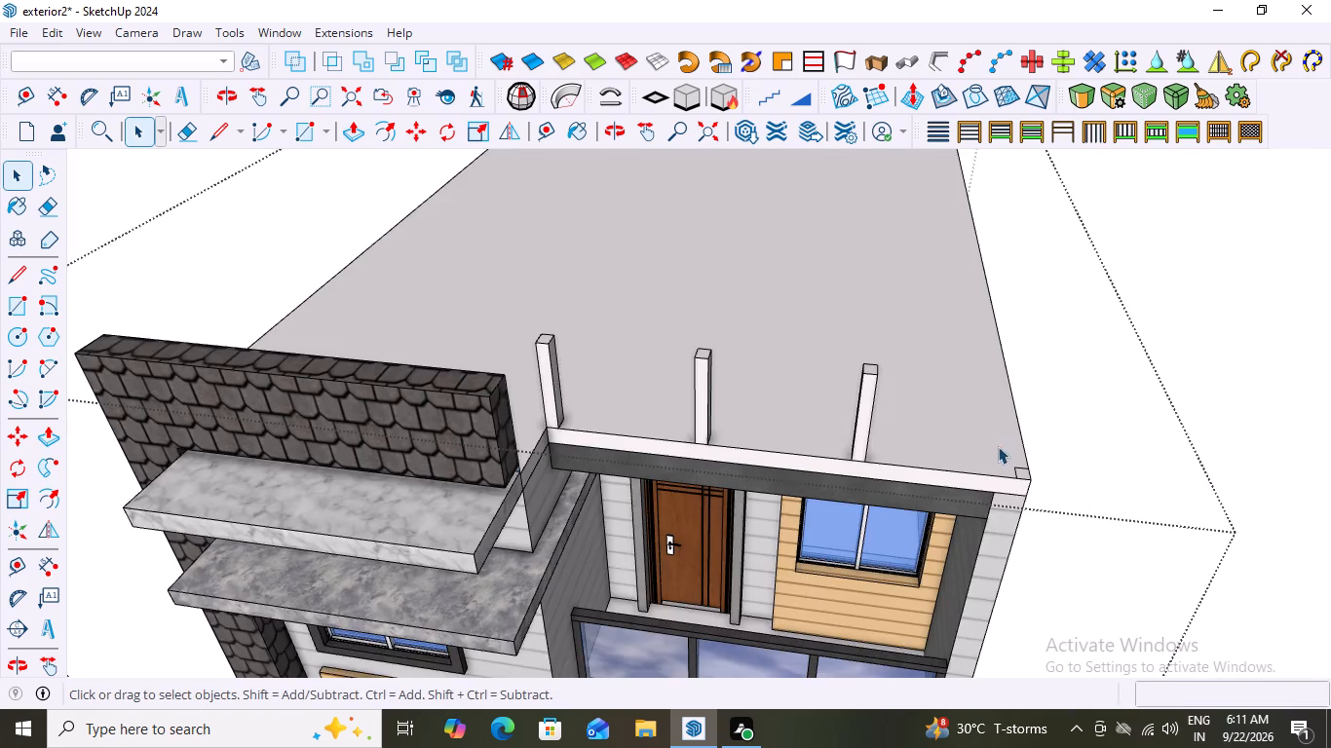
Open the last base's group at the roof's front corner, Push/Pull its face upward 2' 6 1/4" level with the third post, and close the group.
{"action": "middle_click_drag", "start_coordinate": [990, 429], "coordinate": [1009, 323]}
{"action": "scroll", "coordinate": [987, 426], "scroll_direction": "down", "scroll_amount": 5}
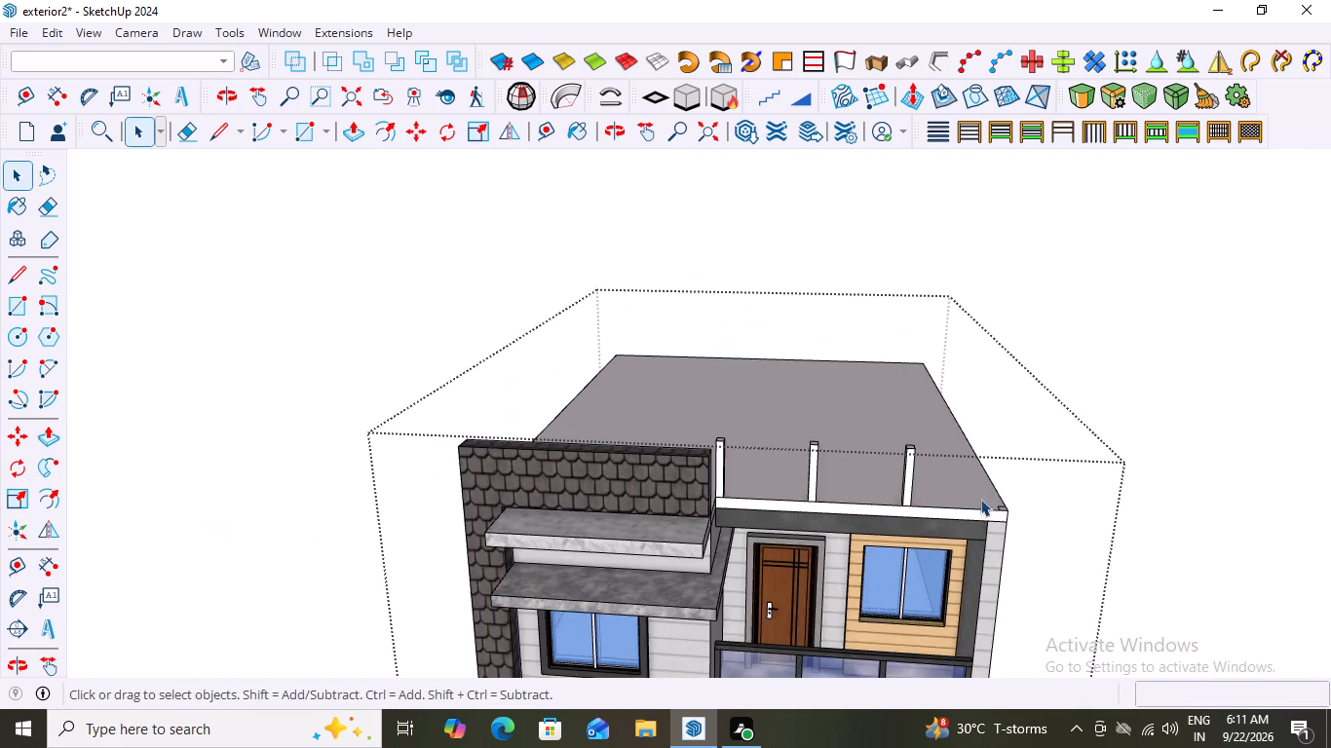
{"action": "scroll", "coordinate": [1026, 509], "scroll_direction": "up", "scroll_amount": 5}
{"action": "middle_click_drag", "start_coordinate": [1002, 548], "coordinate": [985, 602]}
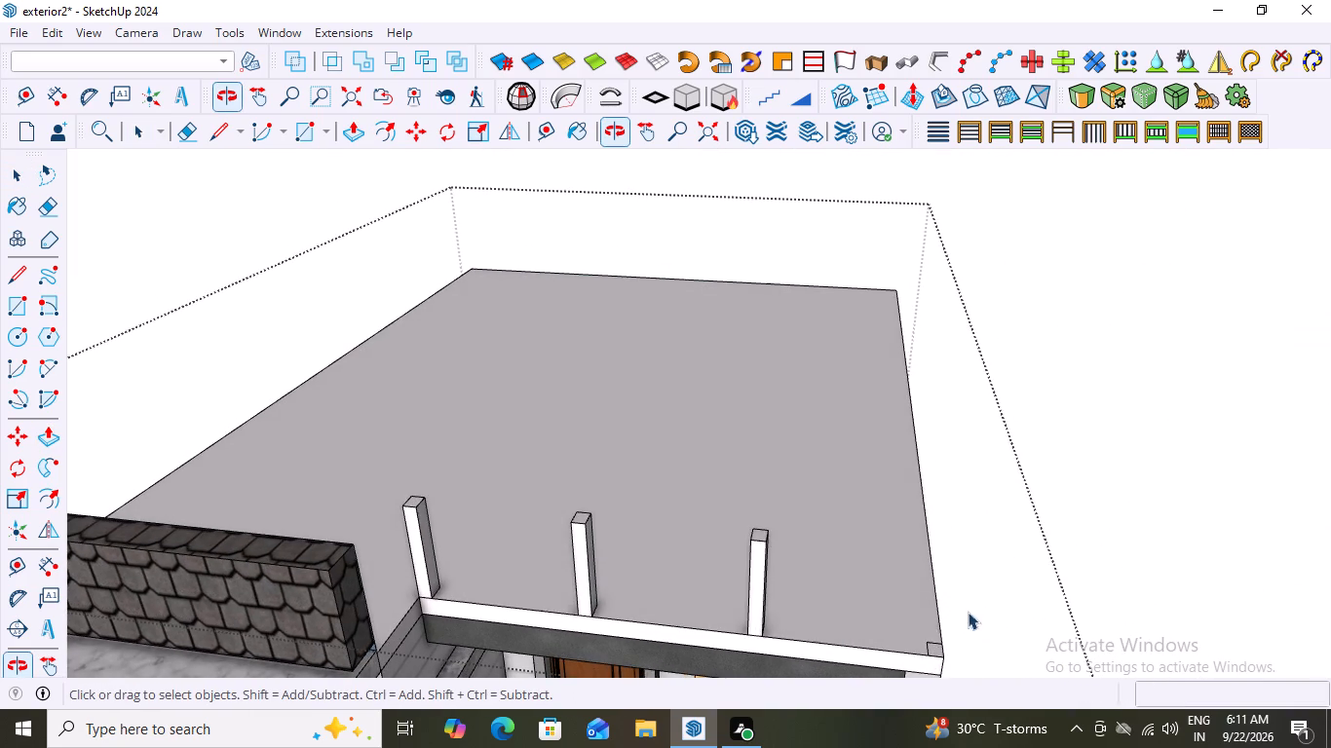
{"action": "scroll", "coordinate": [978, 469], "scroll_direction": "down", "scroll_amount": 8}
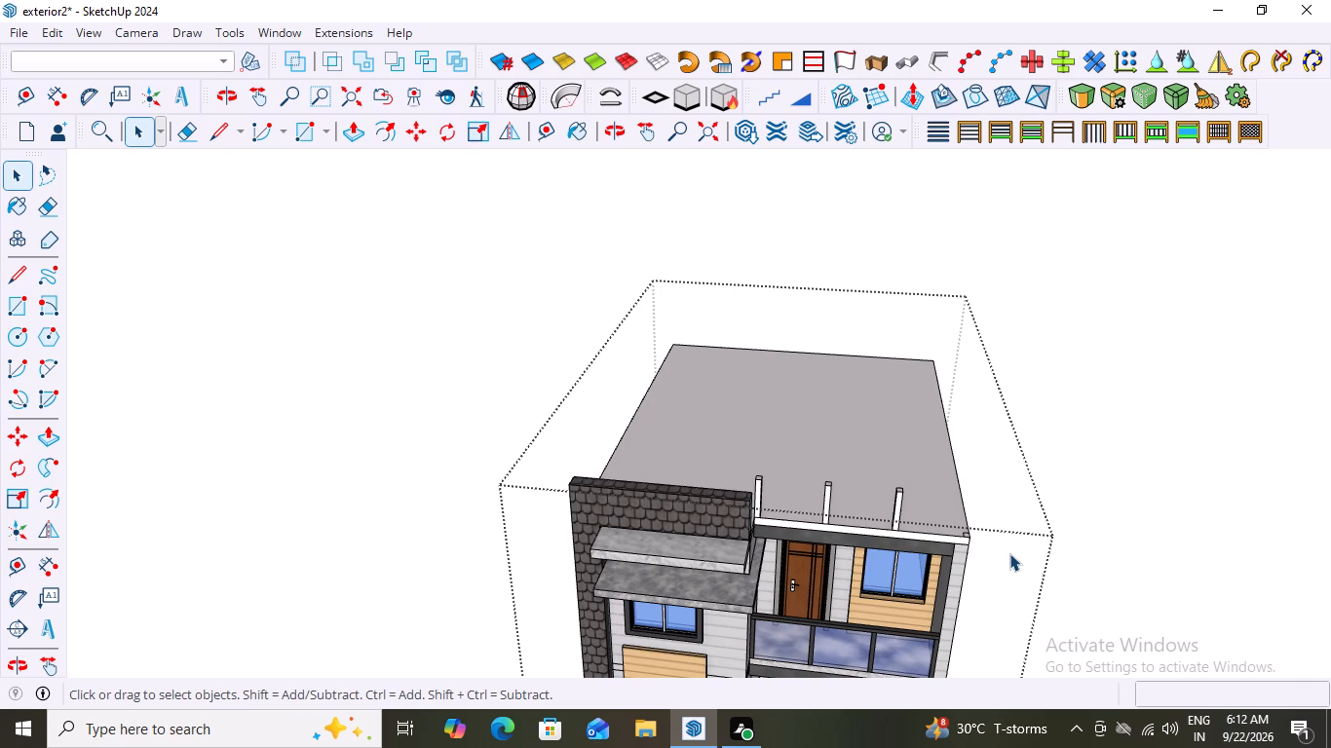
{"action": "scroll", "coordinate": [919, 510], "scroll_direction": "up", "scroll_amount": 2}
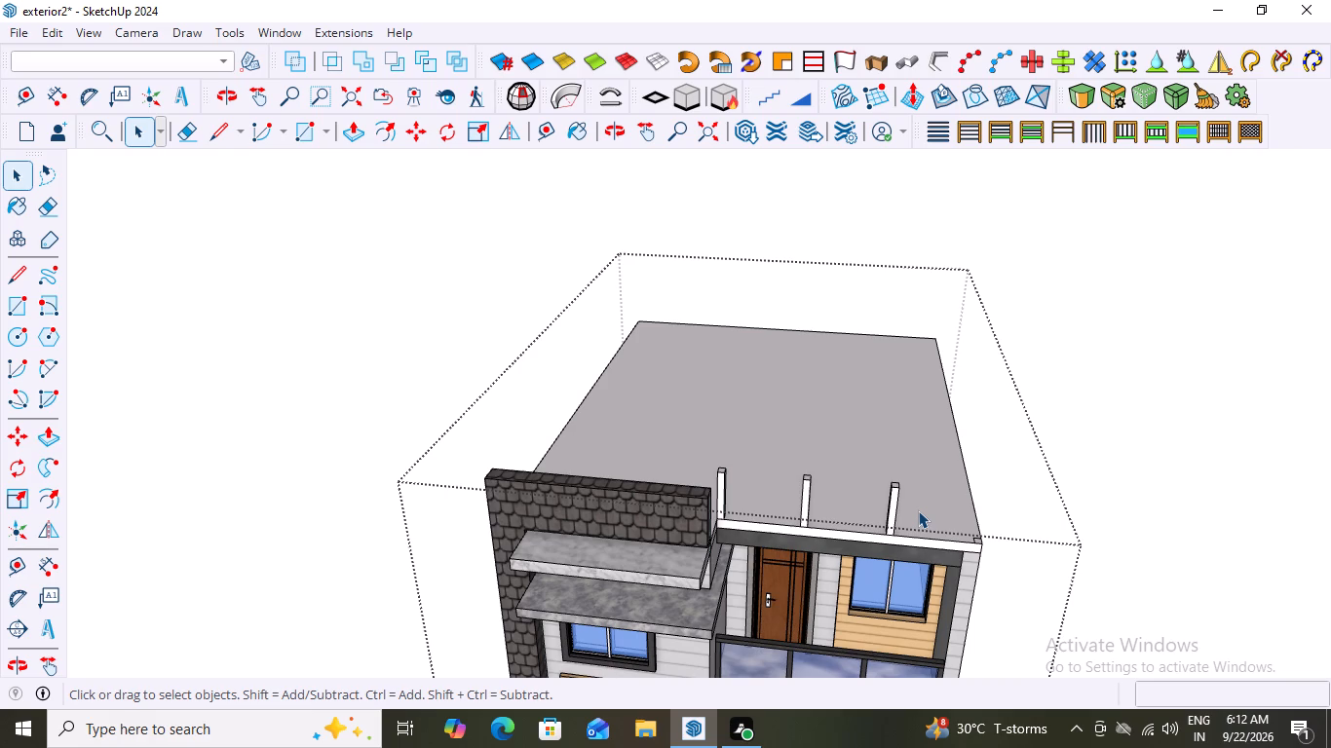
{"action": "scroll", "coordinate": [972, 532], "scroll_direction": "up", "scroll_amount": 6}
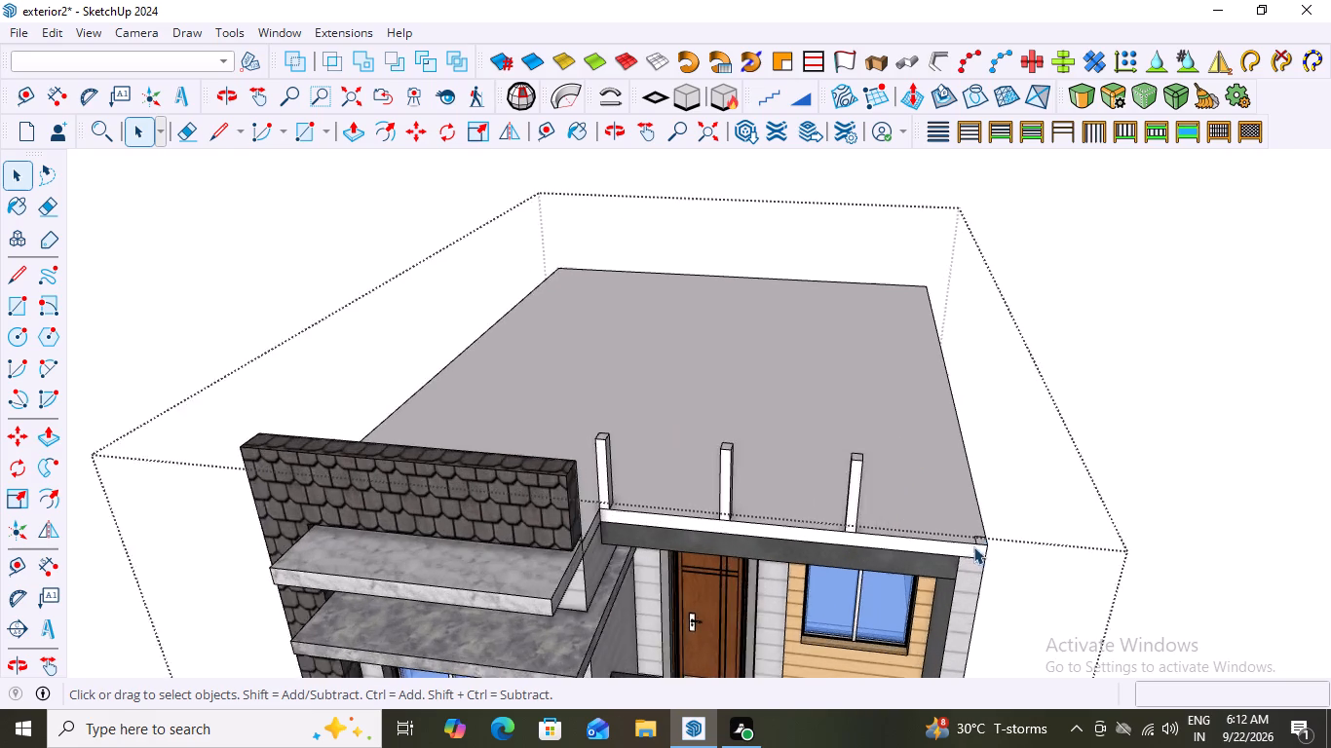
{"action": "scroll", "coordinate": [973, 546], "scroll_direction": "up", "scroll_amount": 7}
{"action": "left_click", "coordinate": [982, 533]}
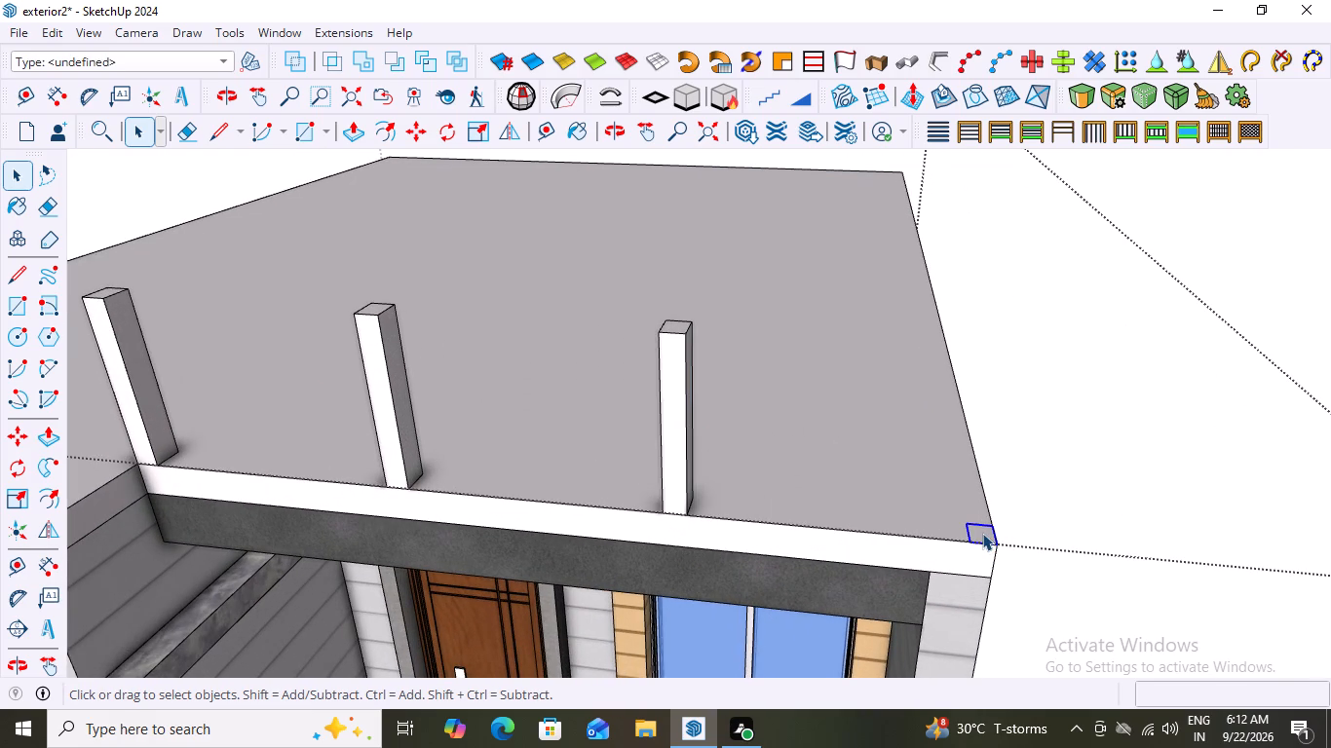
{"action": "double_click", "coordinate": [982, 533]}
{"action": "left_click", "coordinate": [982, 533]}
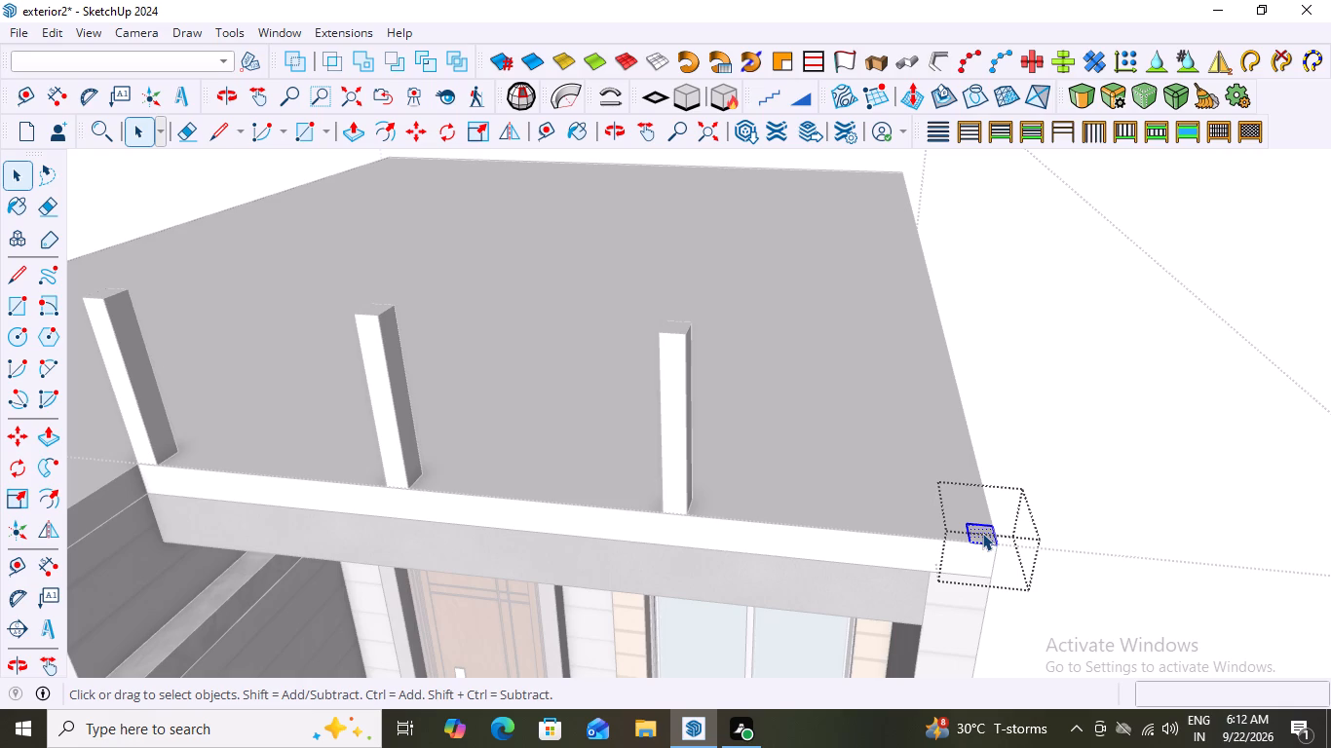
{"action": "key", "text": "p"}
{"action": "left_click", "coordinate": [985, 521]}
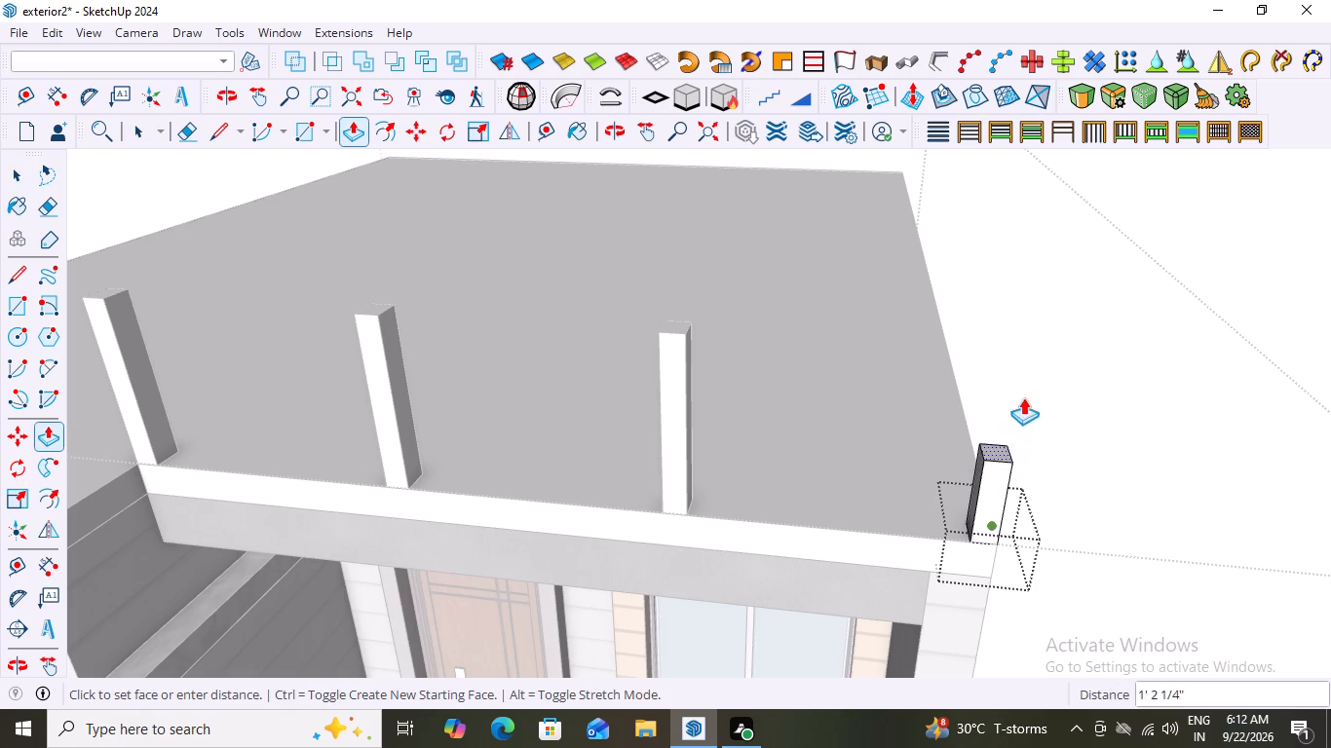
{"action": "scroll", "coordinate": [687, 326], "scroll_direction": "up", "scroll_amount": 6}
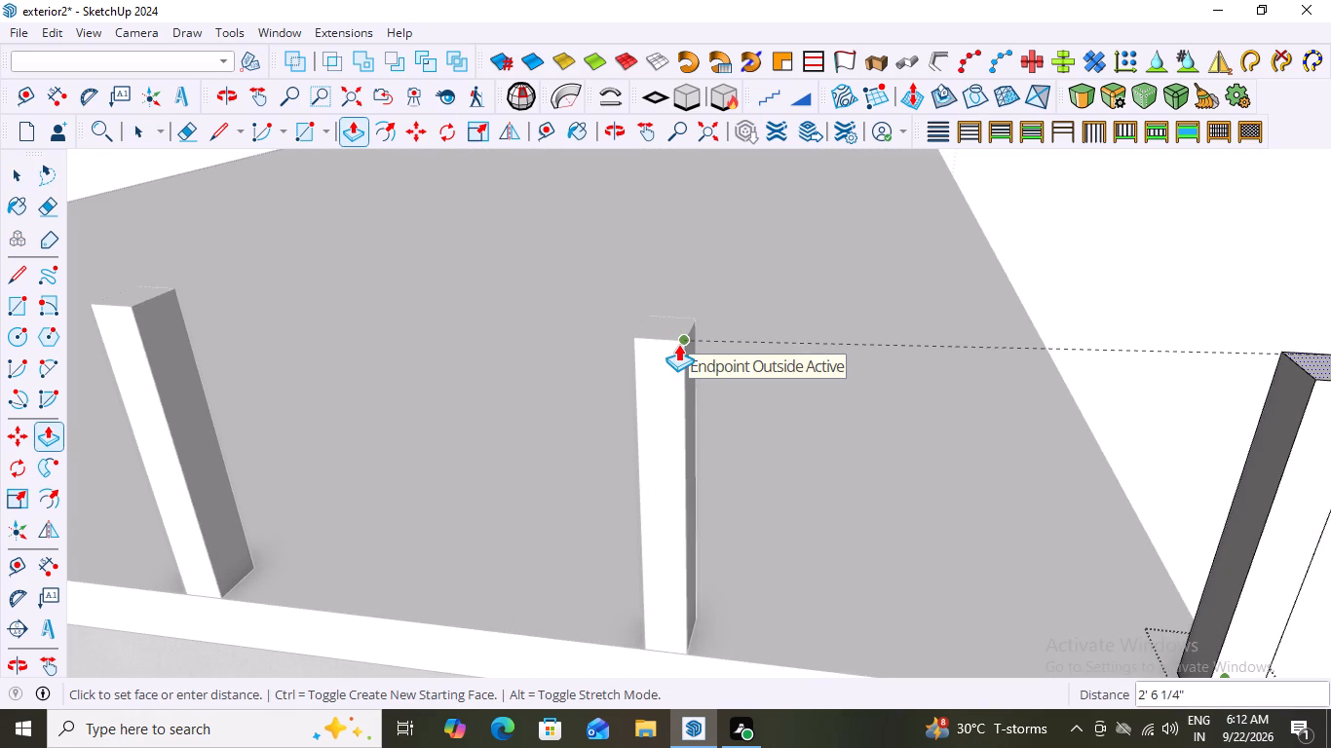
{"action": "left_click", "coordinate": [678, 344]}
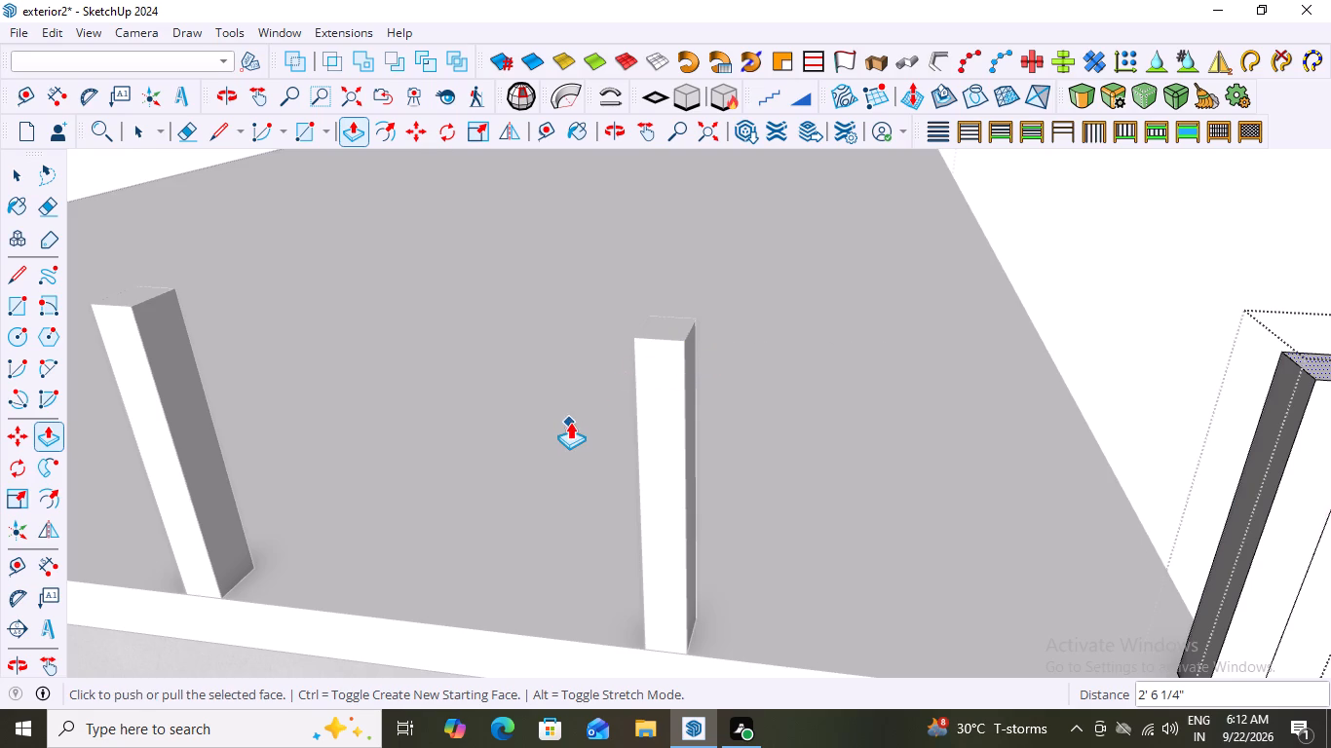
{"action": "key", "text": "space"}
{"action": "scroll", "coordinate": [570, 420], "scroll_direction": "down", "scroll_amount": 13}
{"action": "left_click", "coordinate": [874, 364]}
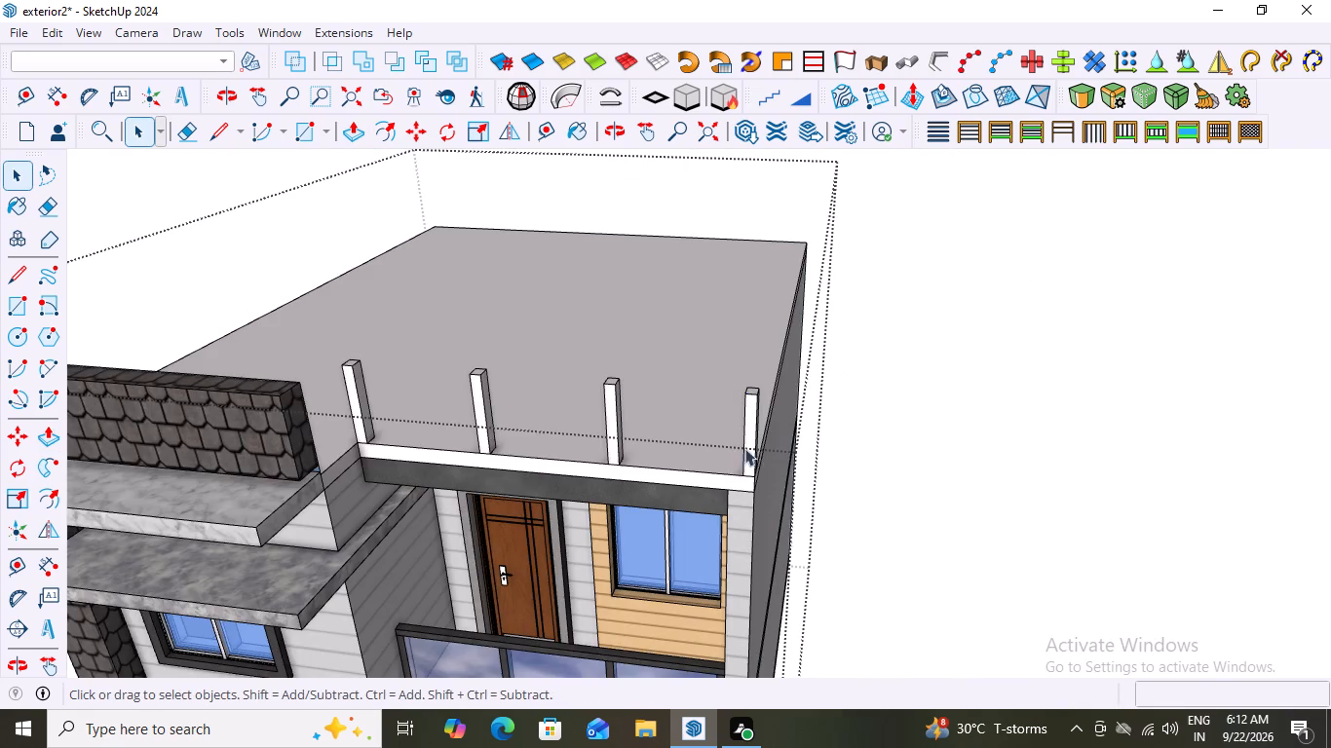
Examine the row of four roof posts from the front, the side wall and close up near the tiled parapet.
{"action": "middle_click_drag", "start_coordinate": [719, 453], "coordinate": [745, 424]}
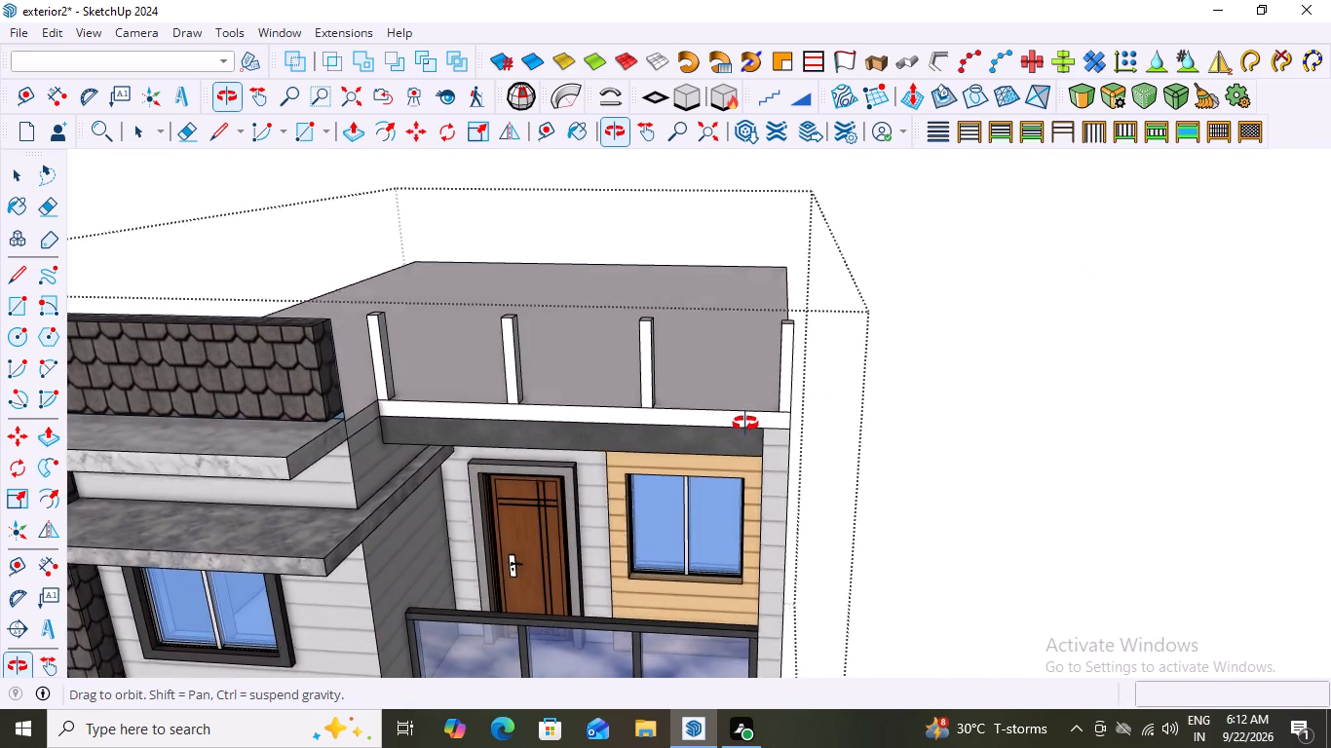
{"action": "middle_click_drag", "start_coordinate": [745, 424], "coordinate": [805, 488]}
{"action": "scroll", "coordinate": [750, 479], "scroll_direction": "down", "scroll_amount": 3}
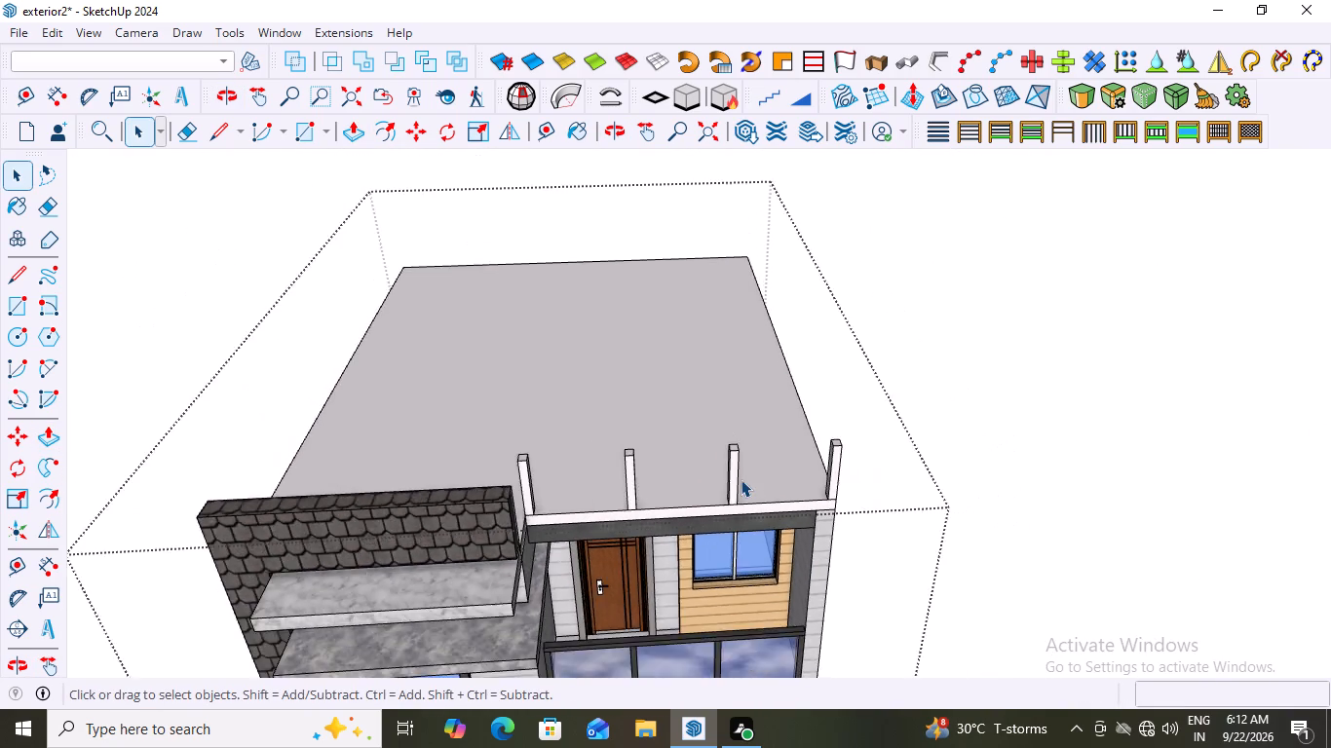
{"action": "scroll", "coordinate": [741, 479], "scroll_direction": "down", "scroll_amount": 12}
{"action": "middle_click_drag", "start_coordinate": [767, 526], "coordinate": [742, 388]}
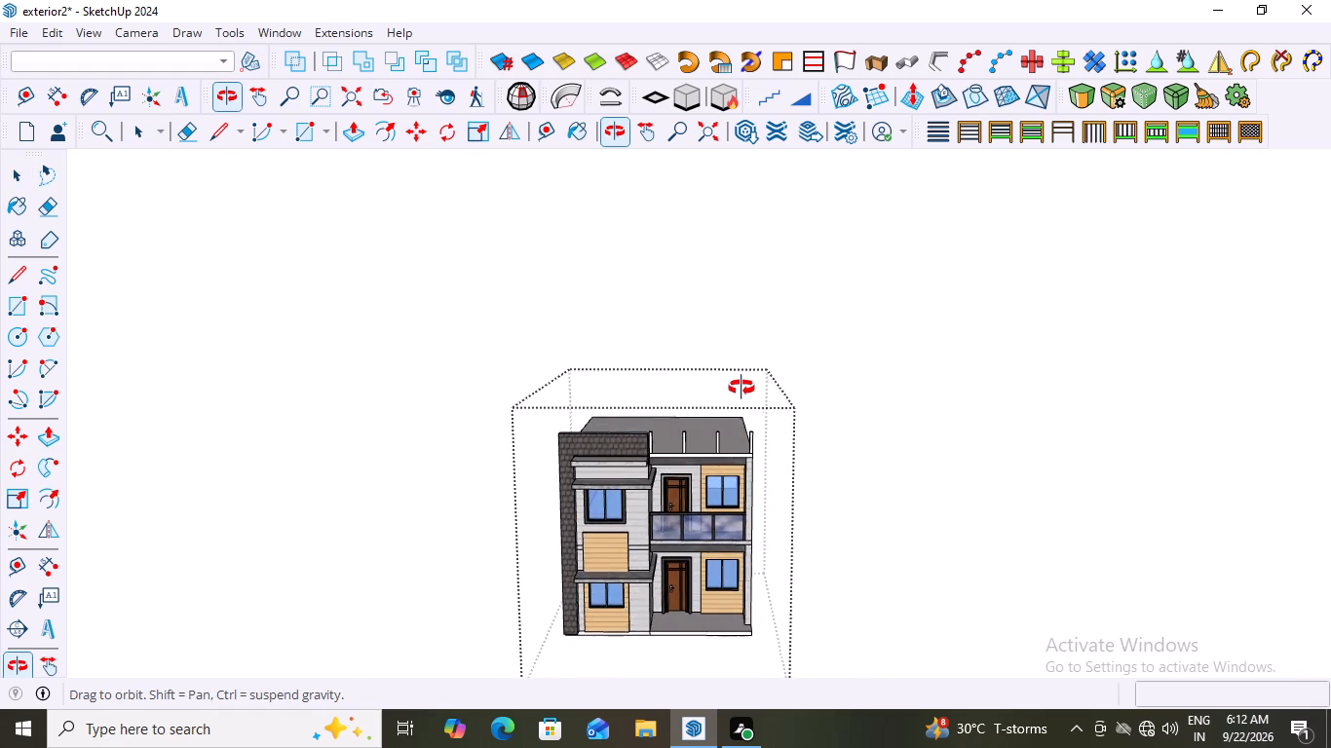
{"action": "middle_click_drag", "start_coordinate": [742, 388], "coordinate": [742, 410]}
{"action": "scroll", "coordinate": [714, 454], "scroll_direction": "up", "scroll_amount": 8}
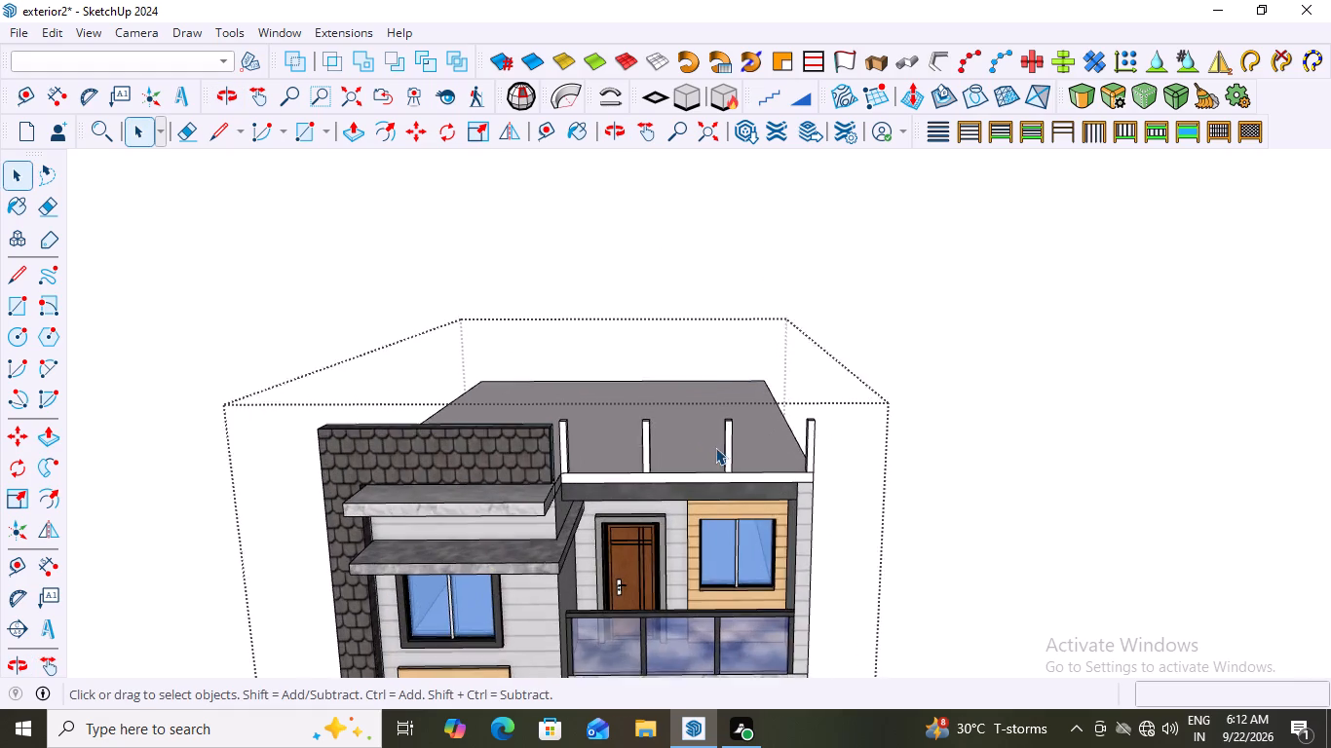
{"action": "scroll", "coordinate": [715, 447], "scroll_direction": "up", "scroll_amount": 1}
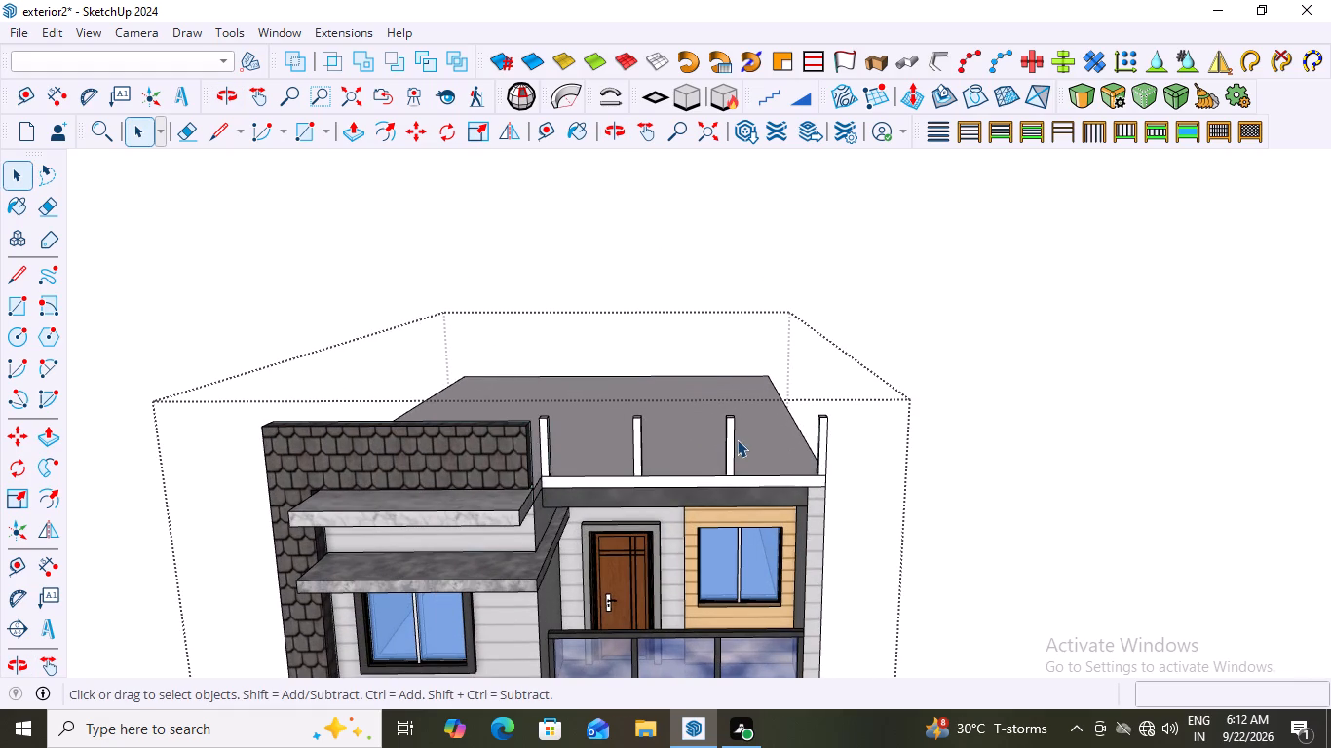
{"action": "middle_click_drag", "start_coordinate": [990, 429], "coordinate": [709, 485]}
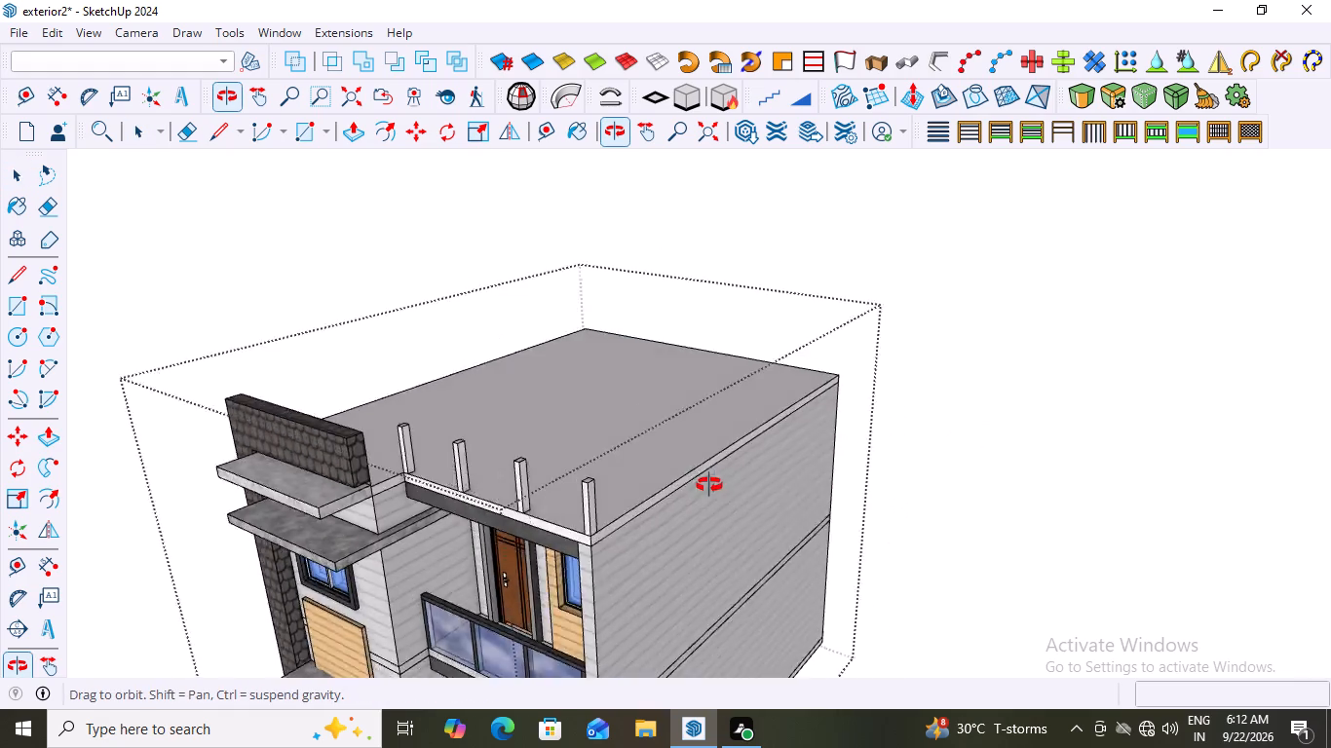
{"action": "middle_click_drag", "start_coordinate": [709, 485], "coordinate": [380, 475]}
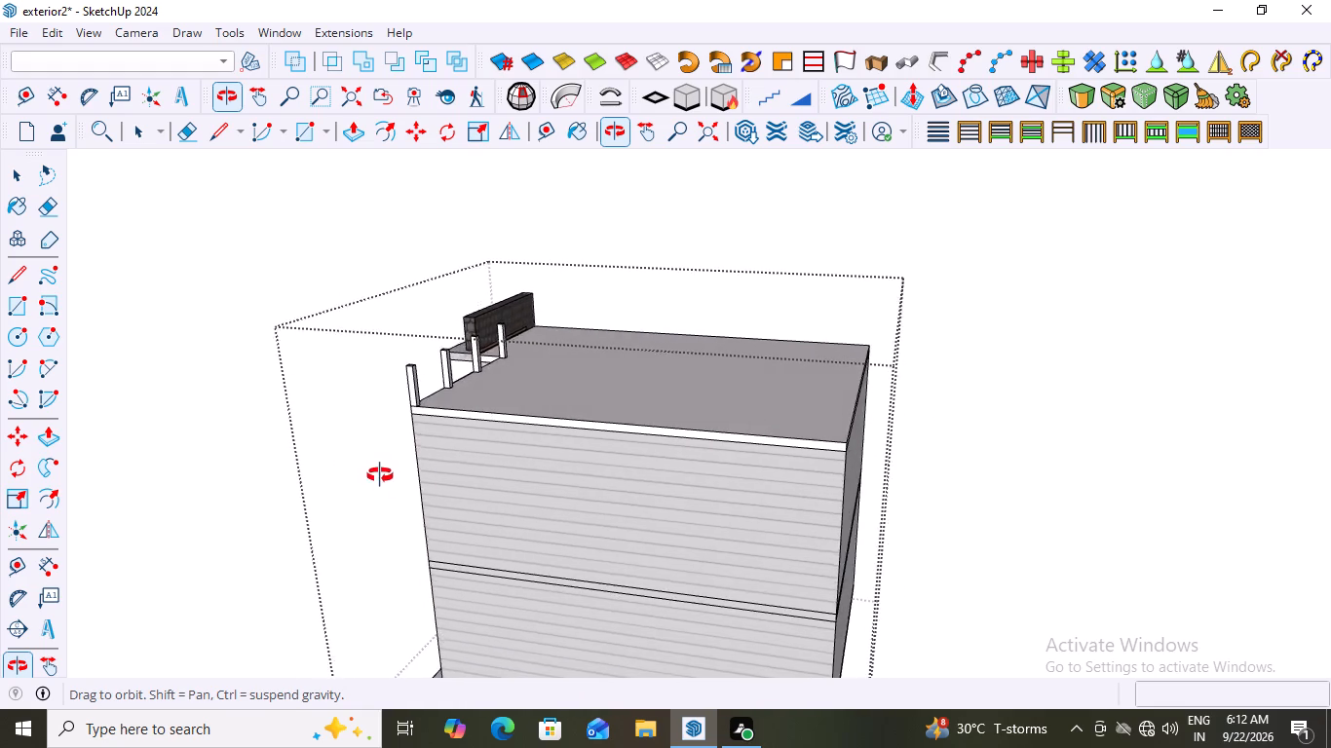
{"action": "middle_click_drag", "start_coordinate": [380, 475], "coordinate": [938, 475]}
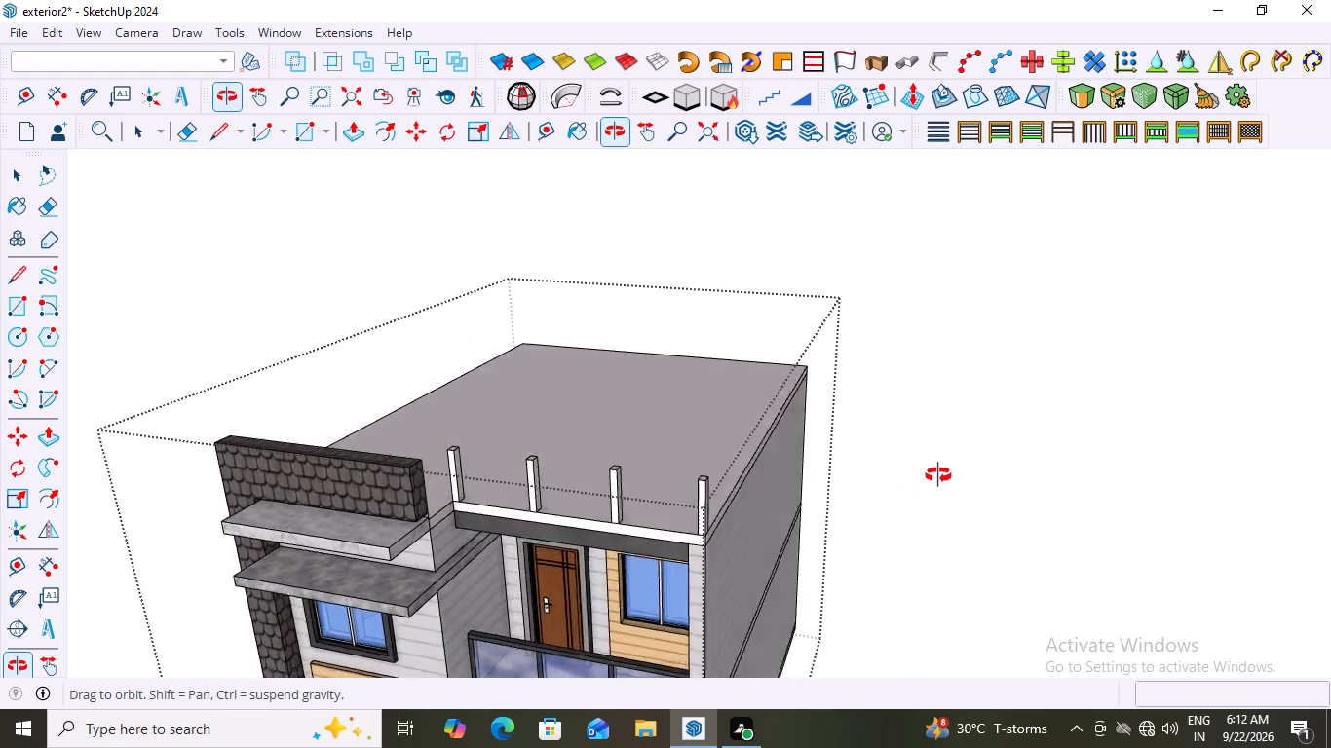
{"action": "middle_click_drag", "start_coordinate": [938, 475], "coordinate": [953, 479]}
{"action": "scroll", "coordinate": [519, 491], "scroll_direction": "up", "scroll_amount": 4}
{"action": "middle_click_drag", "start_coordinate": [536, 490], "coordinate": [440, 537]}
{"action": "scroll", "coordinate": [377, 548], "scroll_direction": "up", "scroll_amount": 8}
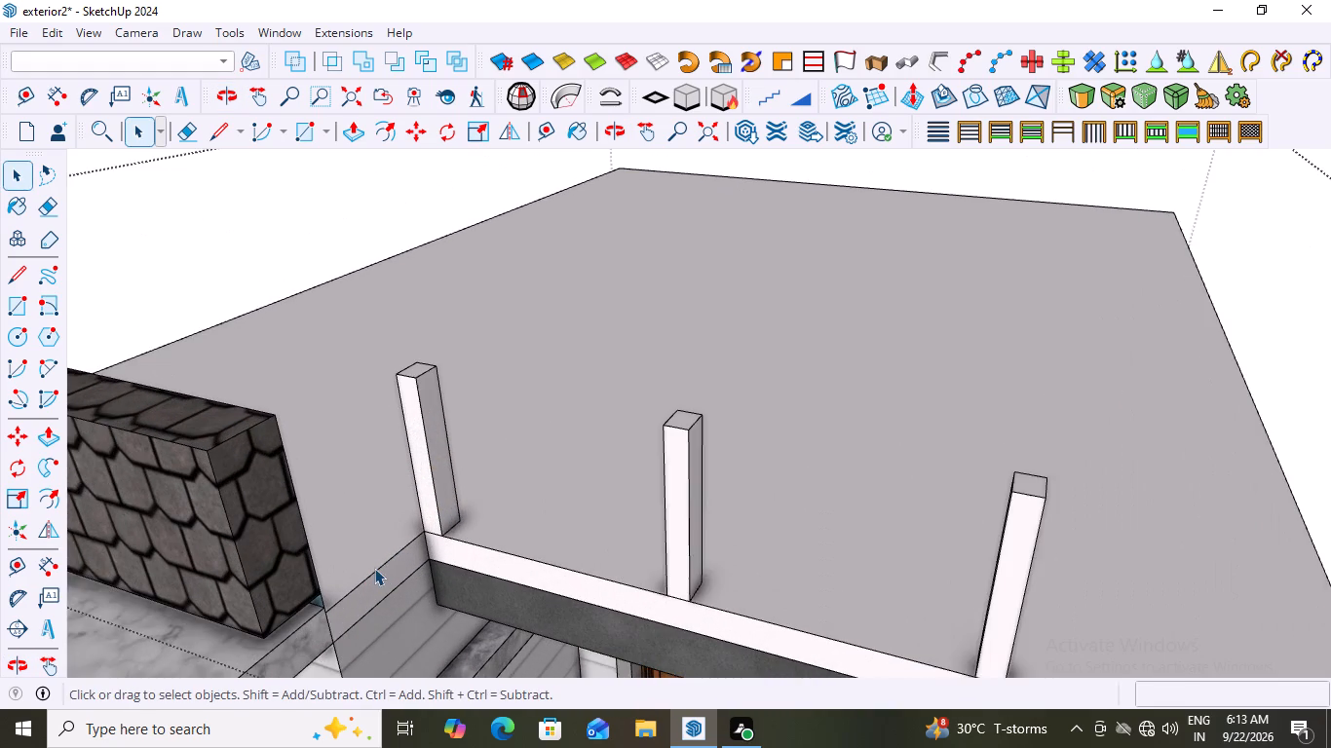
{"action": "scroll", "coordinate": [374, 570], "scroll_direction": "up", "scroll_amount": 2}
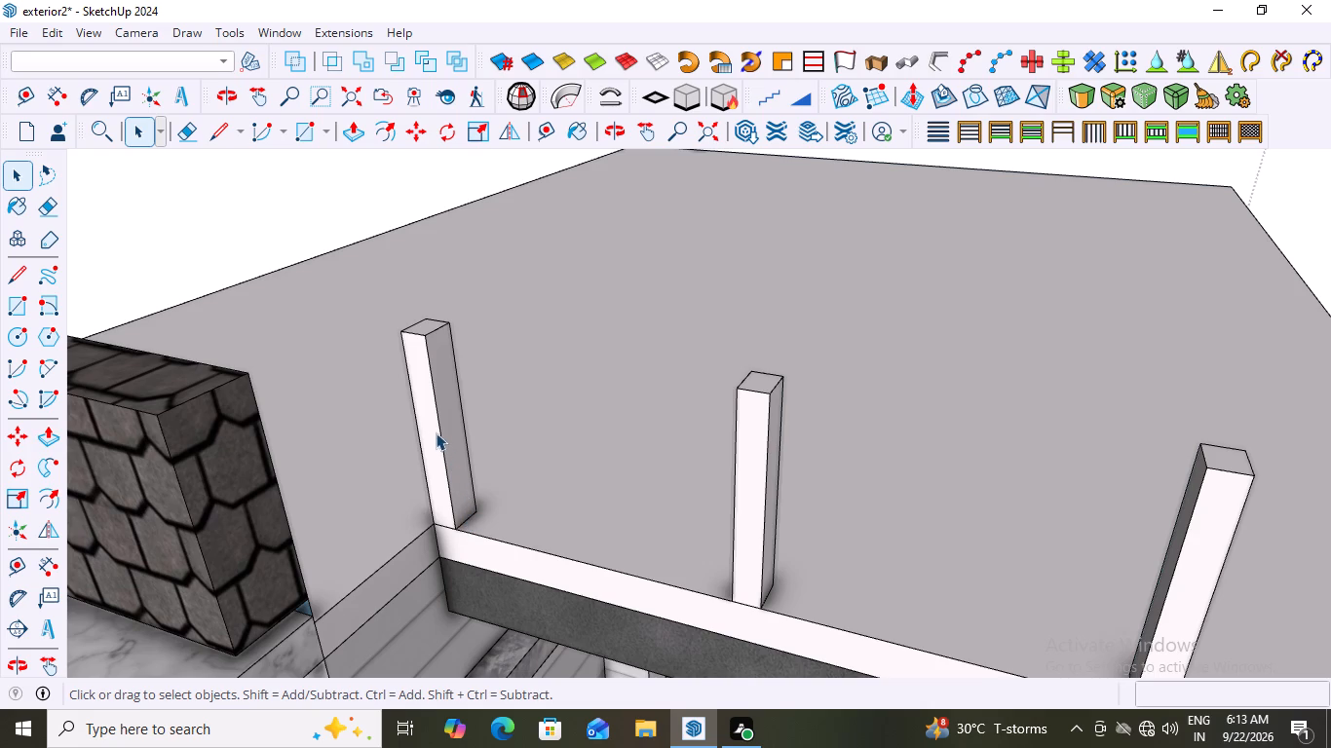
Copy the roof post nearest the tiled parapet about 1' 11 5/8" back along the side ledge, placing it at the parapet's end.
{"action": "left_click", "coordinate": [437, 430]}
{"action": "left_click", "coordinate": [439, 430]}
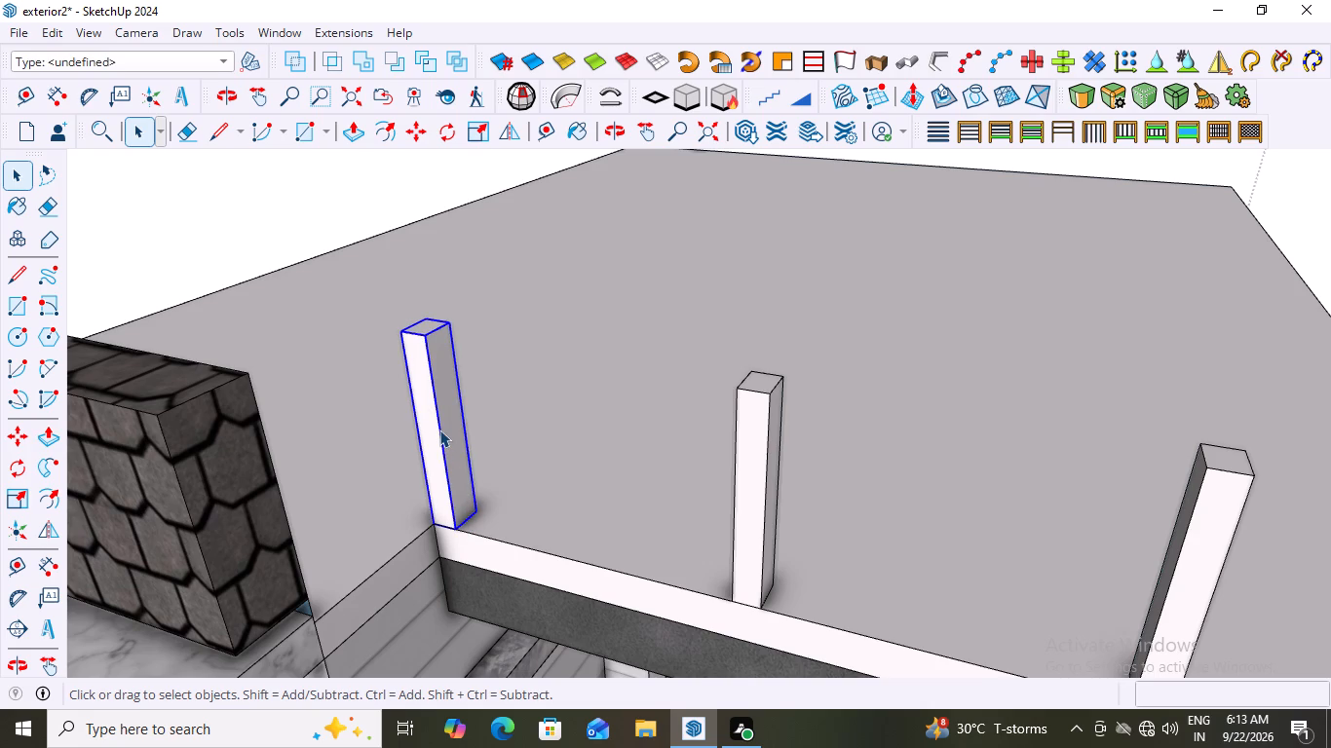
{"action": "key", "text": "ctrl+c"}
{"action": "key", "text": "m"}
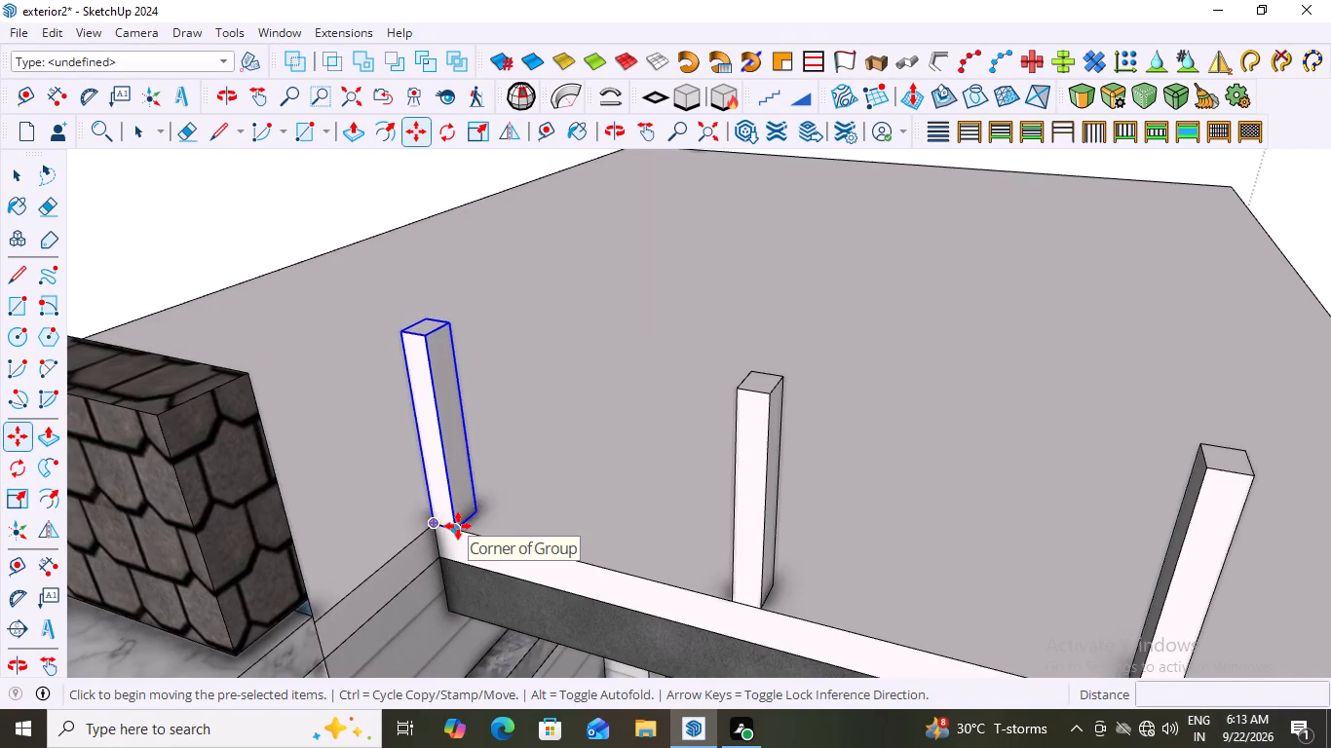
{"action": "left_click", "coordinate": [458, 526]}
{"action": "scroll", "coordinate": [315, 508], "scroll_direction": "down", "scroll_amount": 3}
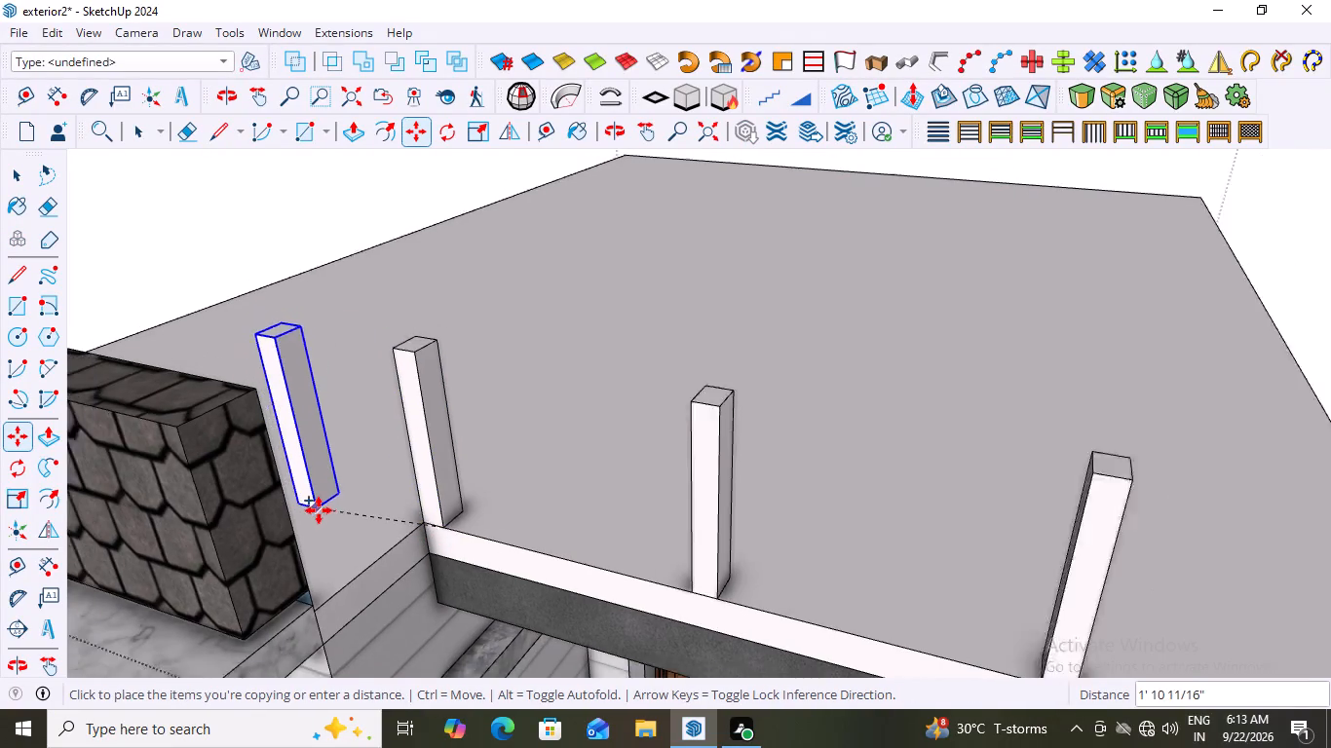
{"action": "scroll", "coordinate": [319, 510], "scroll_direction": "down", "scroll_amount": 3}
{"action": "middle_click_drag", "start_coordinate": [326, 566], "coordinate": [244, 594]}
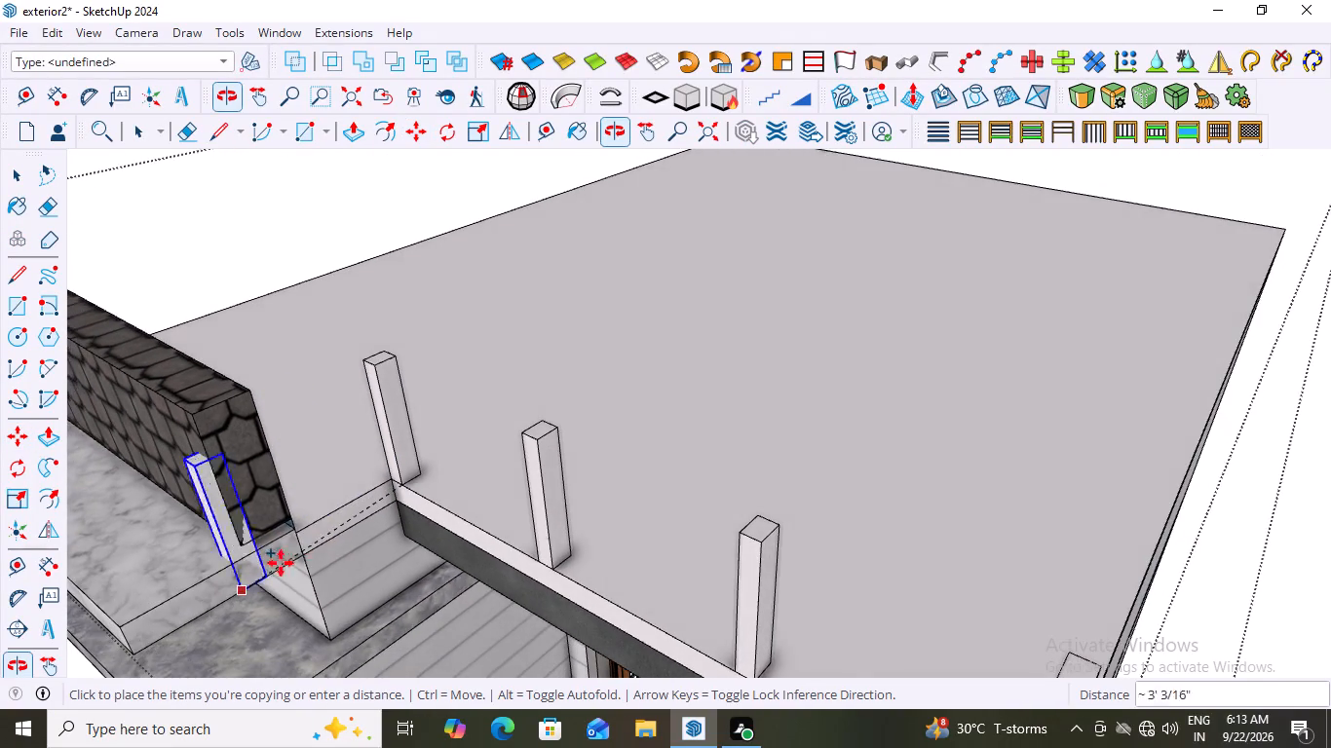
{"action": "scroll", "coordinate": [323, 526], "scroll_direction": "up", "scroll_amount": 13}
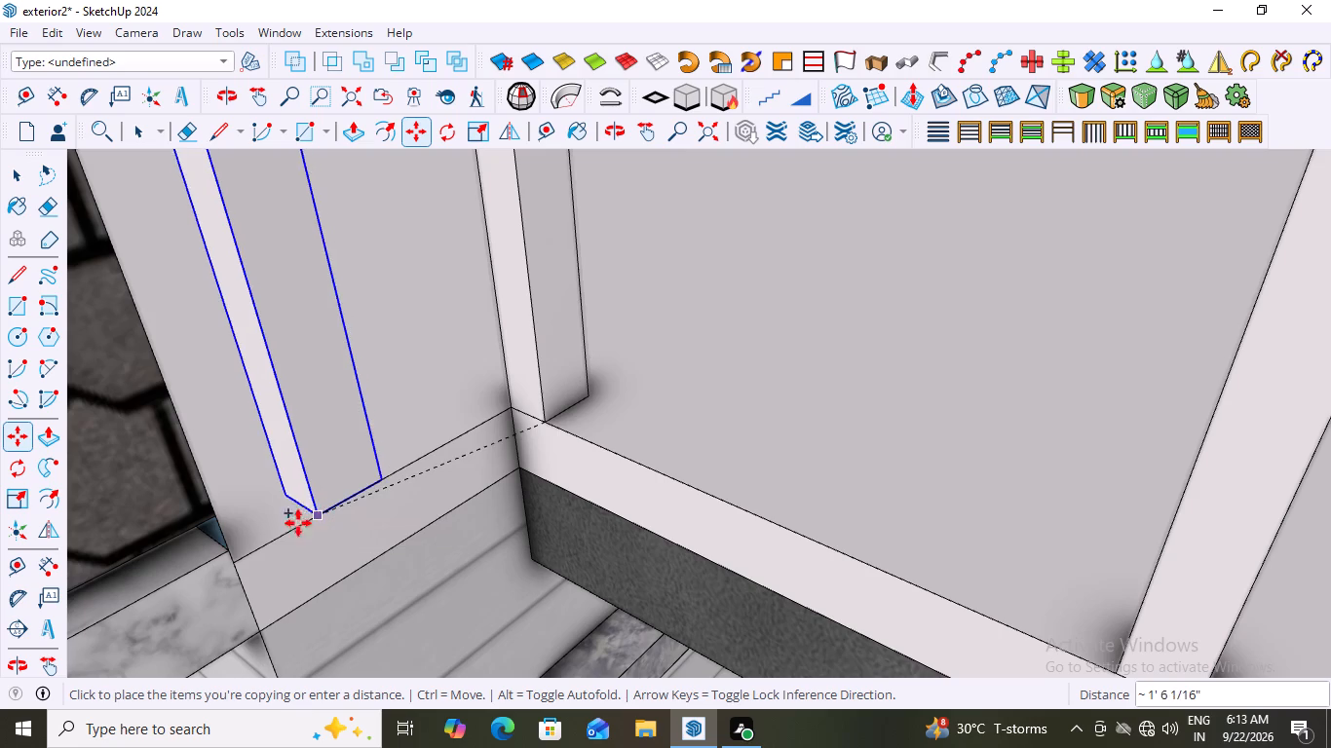
{"action": "left_click", "coordinate": [239, 561]}
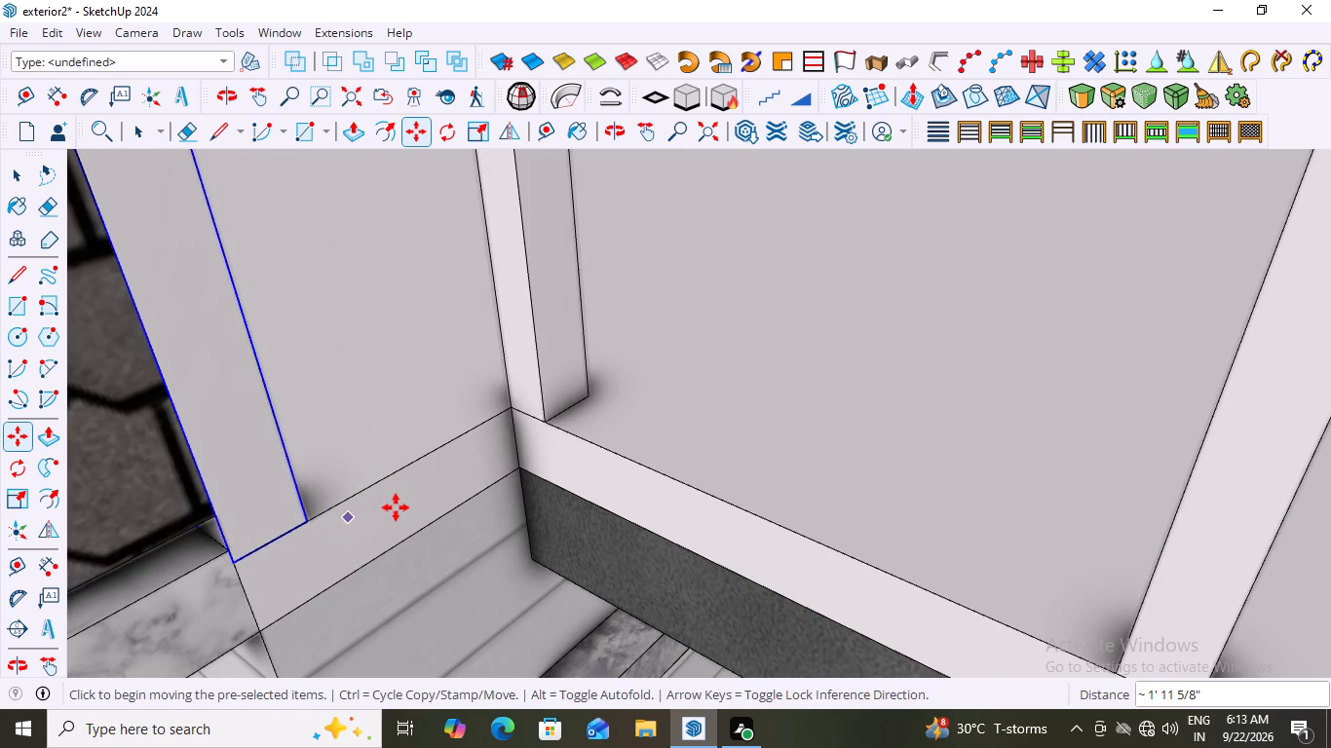
{"action": "key", "text": "space"}
Examine the five roof posts and the tiled parapet from the front, the side wall and above.
{"action": "scroll", "coordinate": [400, 506], "scroll_direction": "down", "scroll_amount": 13}
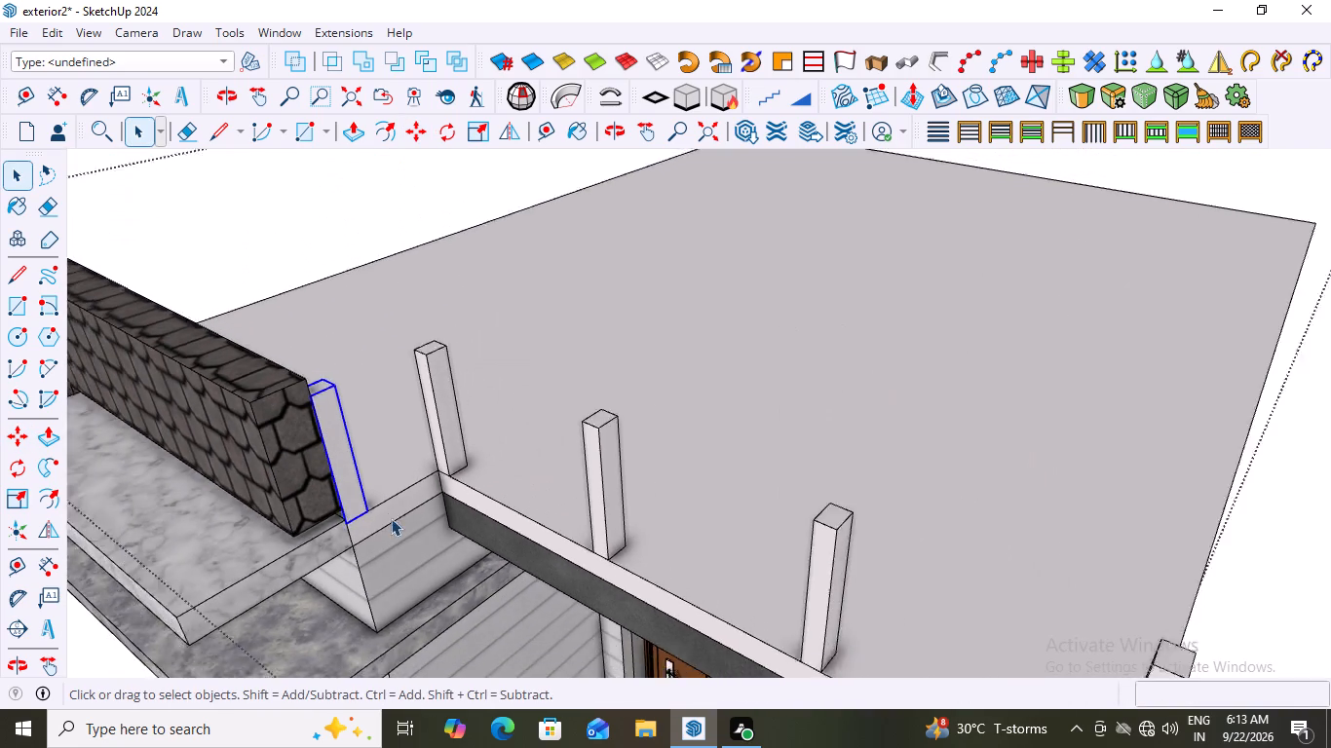
{"action": "scroll", "coordinate": [391, 518], "scroll_direction": "down", "scroll_amount": 1}
{"action": "middle_click_drag", "start_coordinate": [398, 553], "coordinate": [510, 521]}
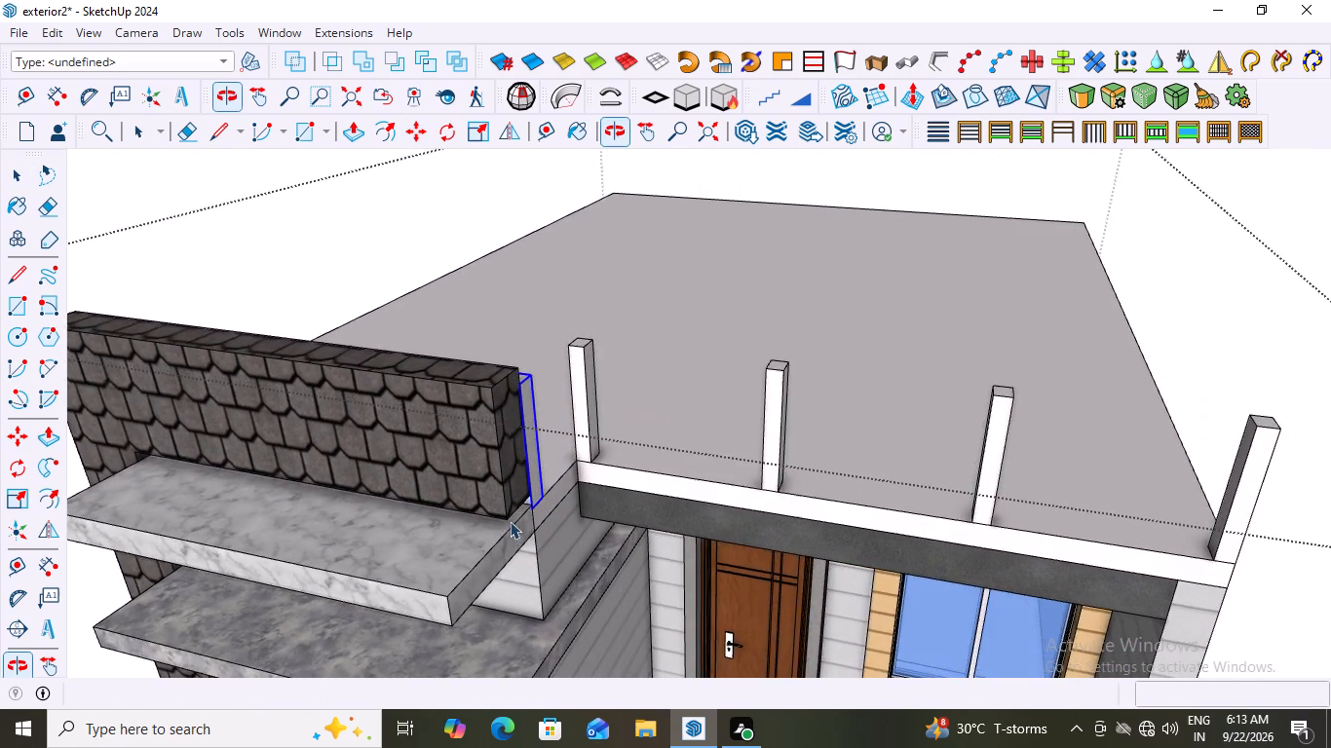
{"action": "scroll", "coordinate": [522, 514], "scroll_direction": "down", "scroll_amount": 3}
{"action": "left_click", "coordinate": [1205, 351]}
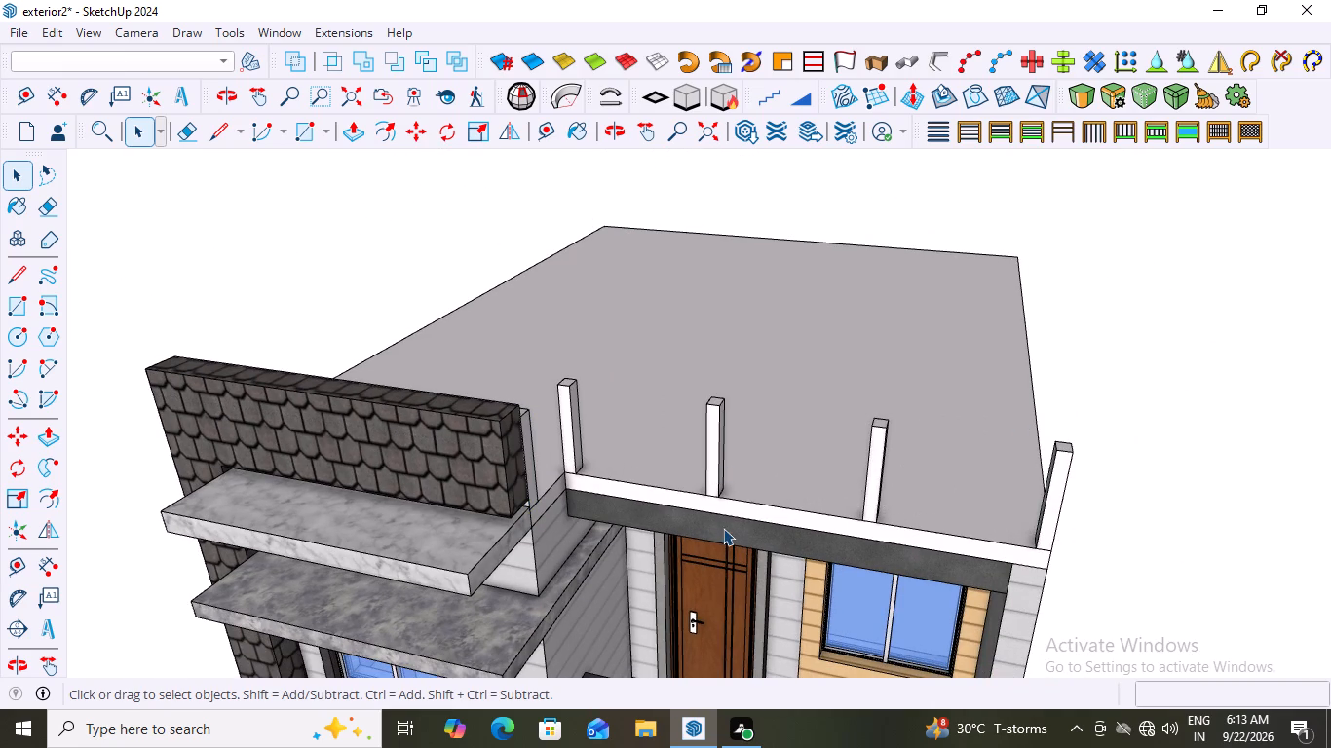
{"action": "middle_click_drag", "start_coordinate": [776, 525], "coordinate": [734, 513]}
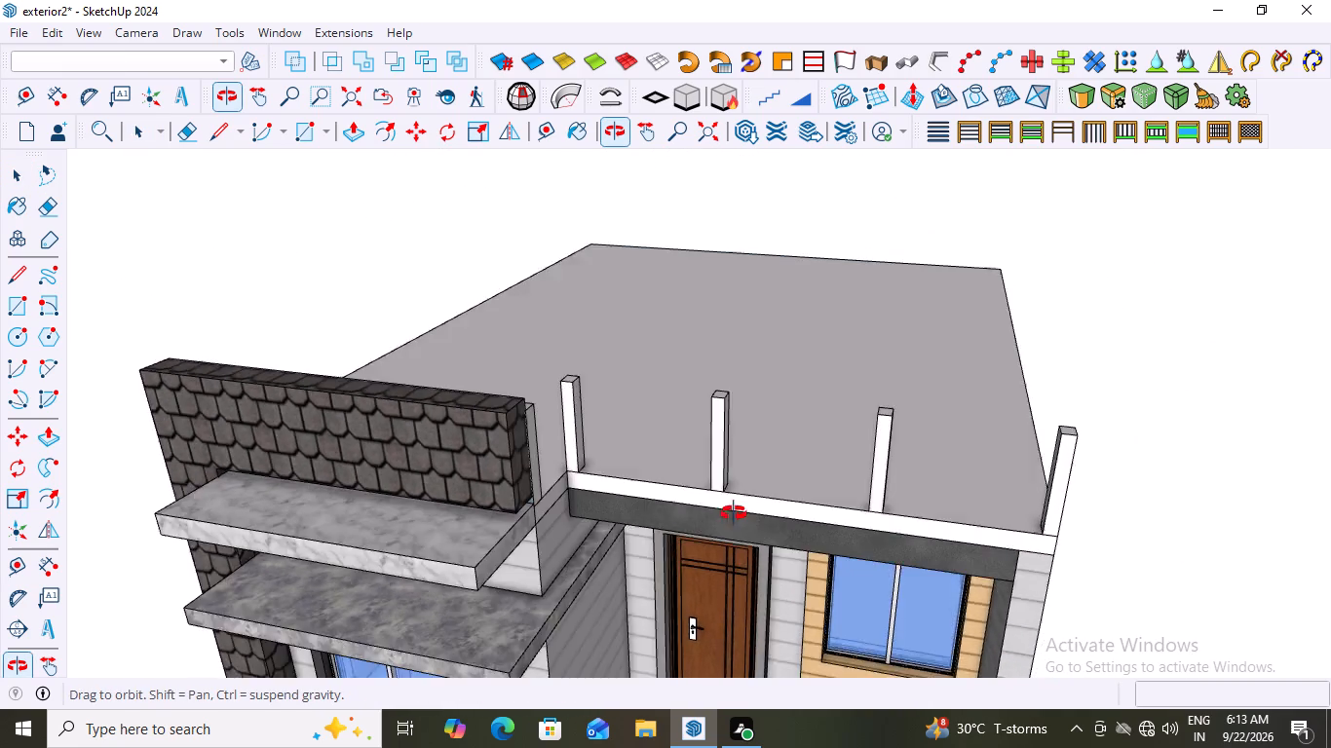
{"action": "middle_click_drag", "start_coordinate": [734, 513], "coordinate": [534, 519]}
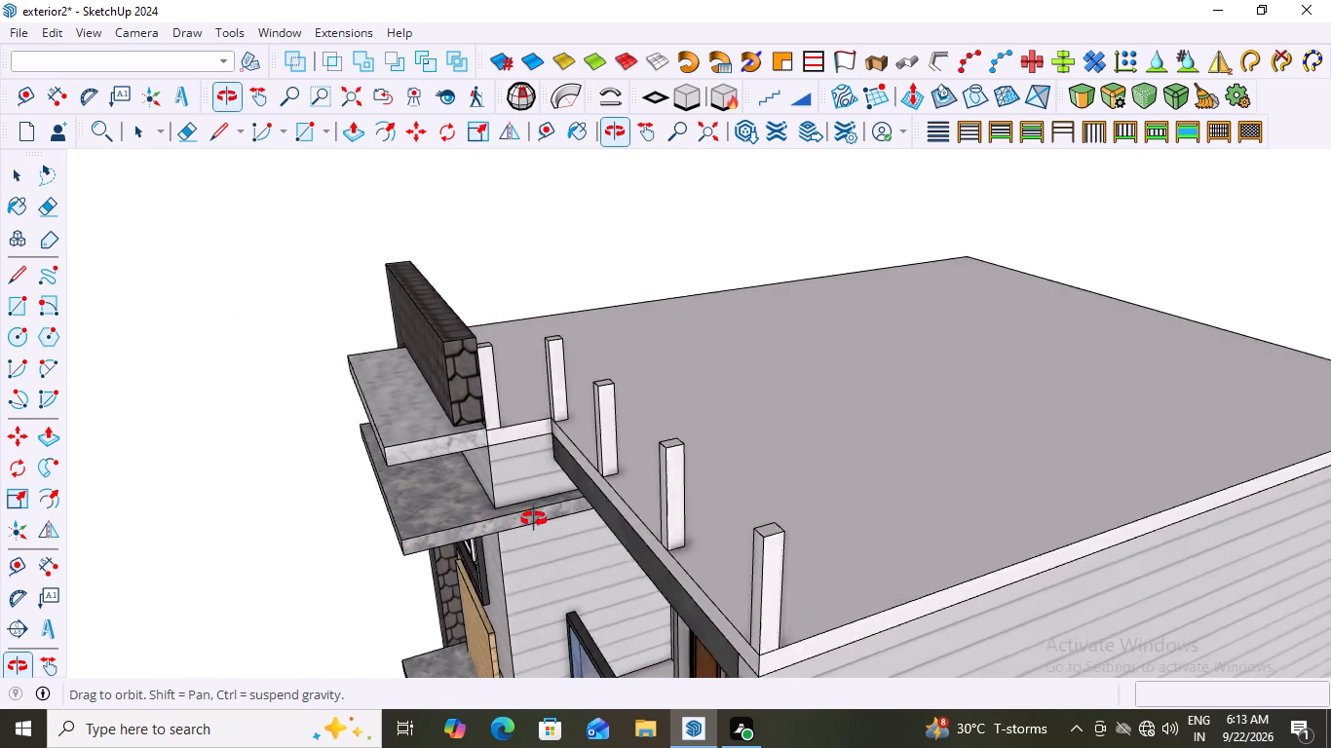
{"action": "middle_click_drag", "start_coordinate": [534, 519], "coordinate": [537, 519]}
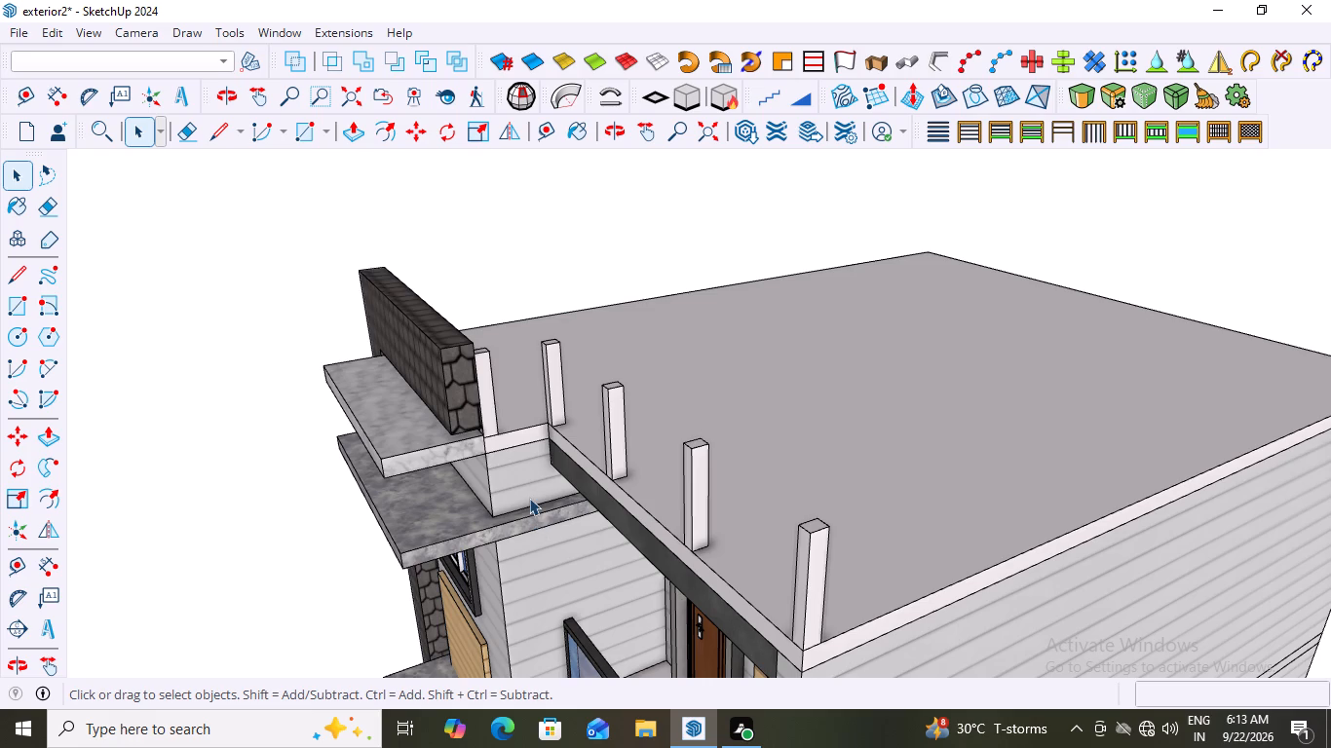
{"action": "scroll", "coordinate": [529, 498], "scroll_direction": "down", "scroll_amount": 3}
{"action": "middle_click_drag", "start_coordinate": [521, 522], "coordinate": [818, 425]}
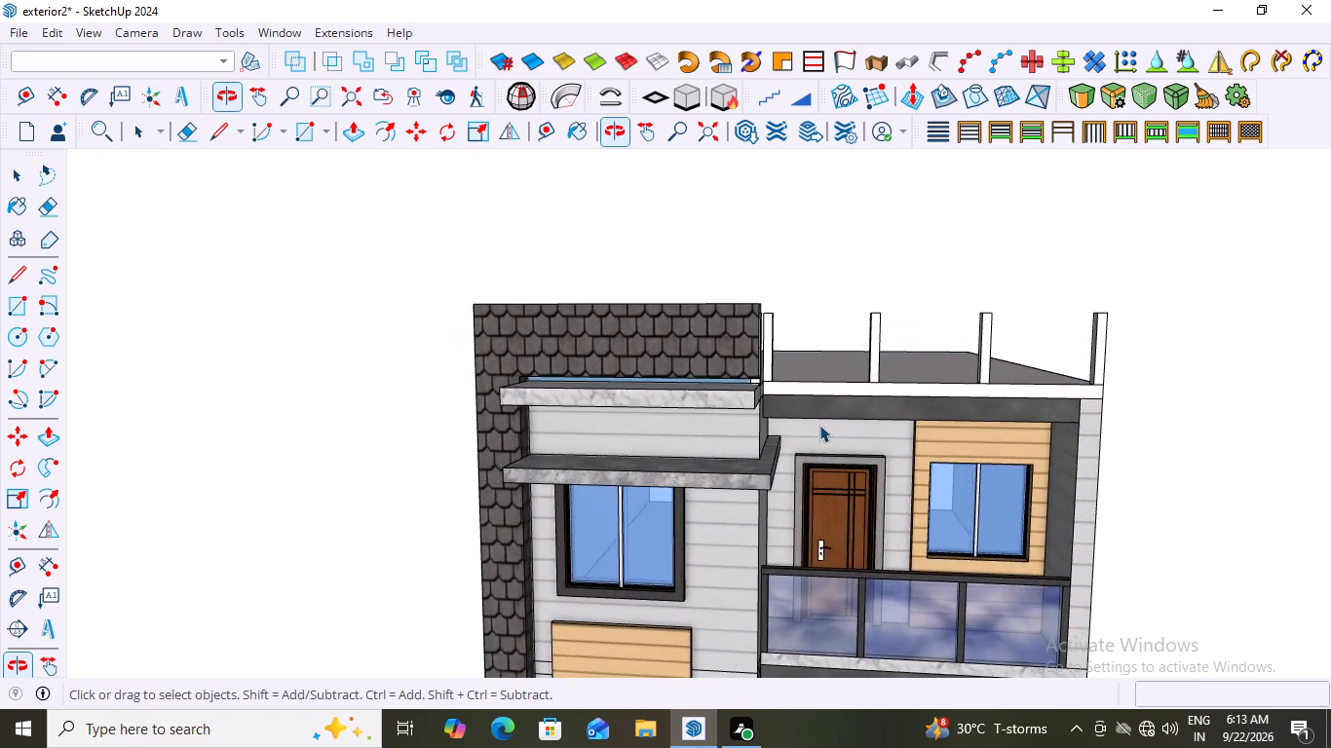
{"action": "scroll", "coordinate": [819, 425], "scroll_direction": "down", "scroll_amount": 5}
{"action": "middle_click_drag", "start_coordinate": [891, 487], "coordinate": [912, 499]}
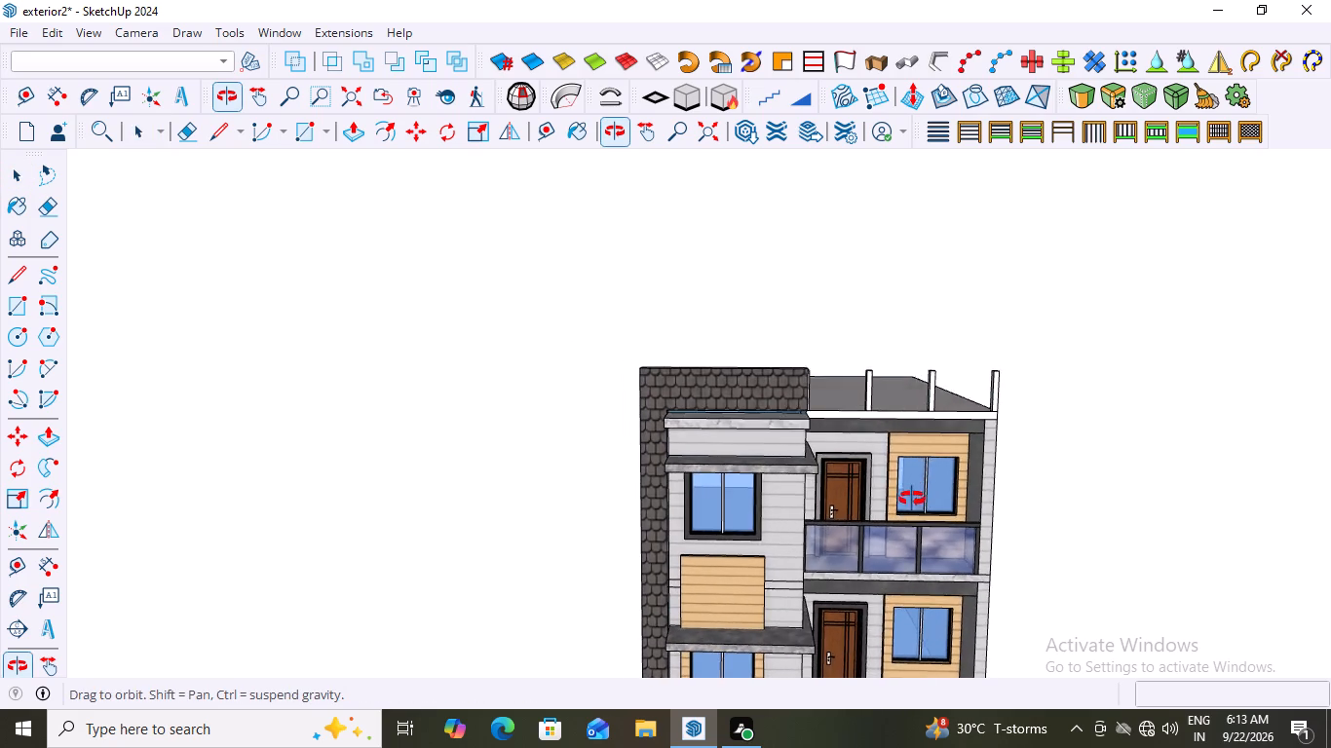
{"action": "middle_click_drag", "start_coordinate": [912, 499], "coordinate": [915, 506]}
{"action": "scroll", "coordinate": [913, 385], "scroll_direction": "up", "scroll_amount": 7}
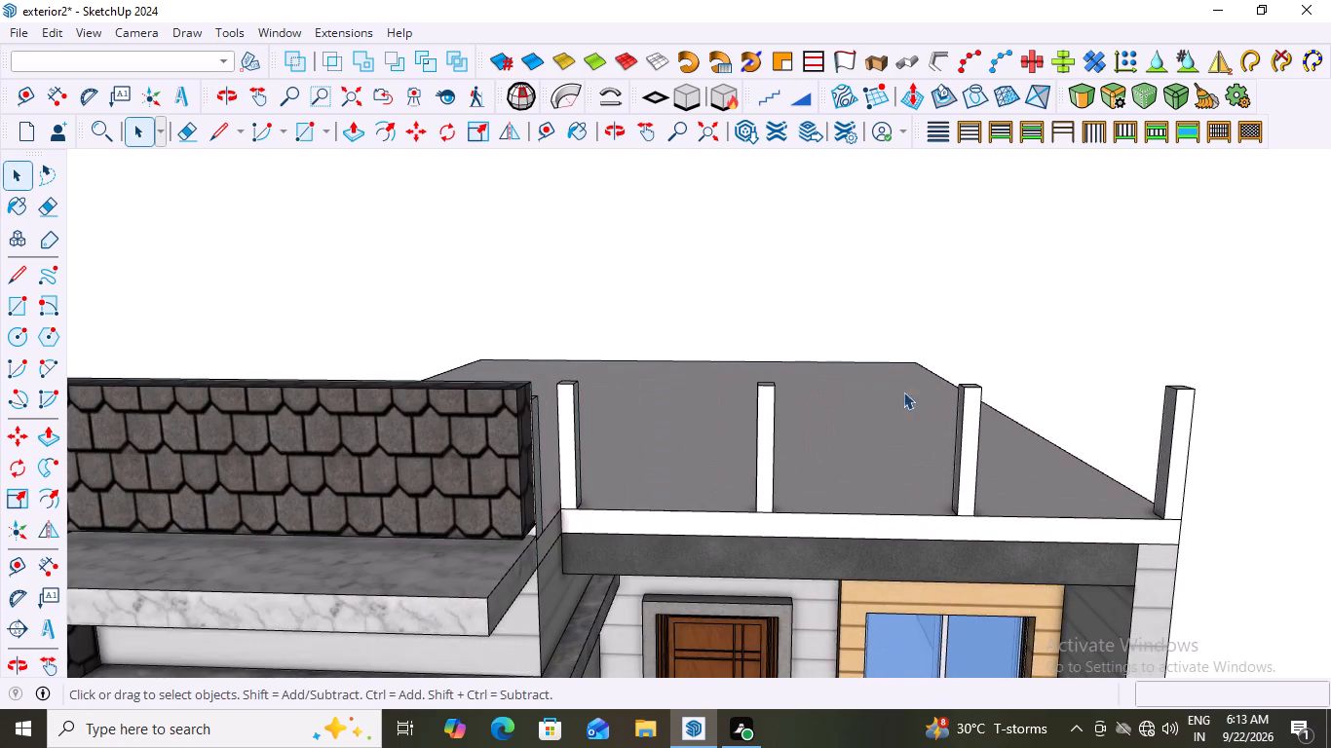
{"action": "middle_click_drag", "start_coordinate": [878, 403], "coordinate": [876, 438]}
{"action": "scroll", "coordinate": [863, 438], "scroll_direction": "down", "scroll_amount": 3}
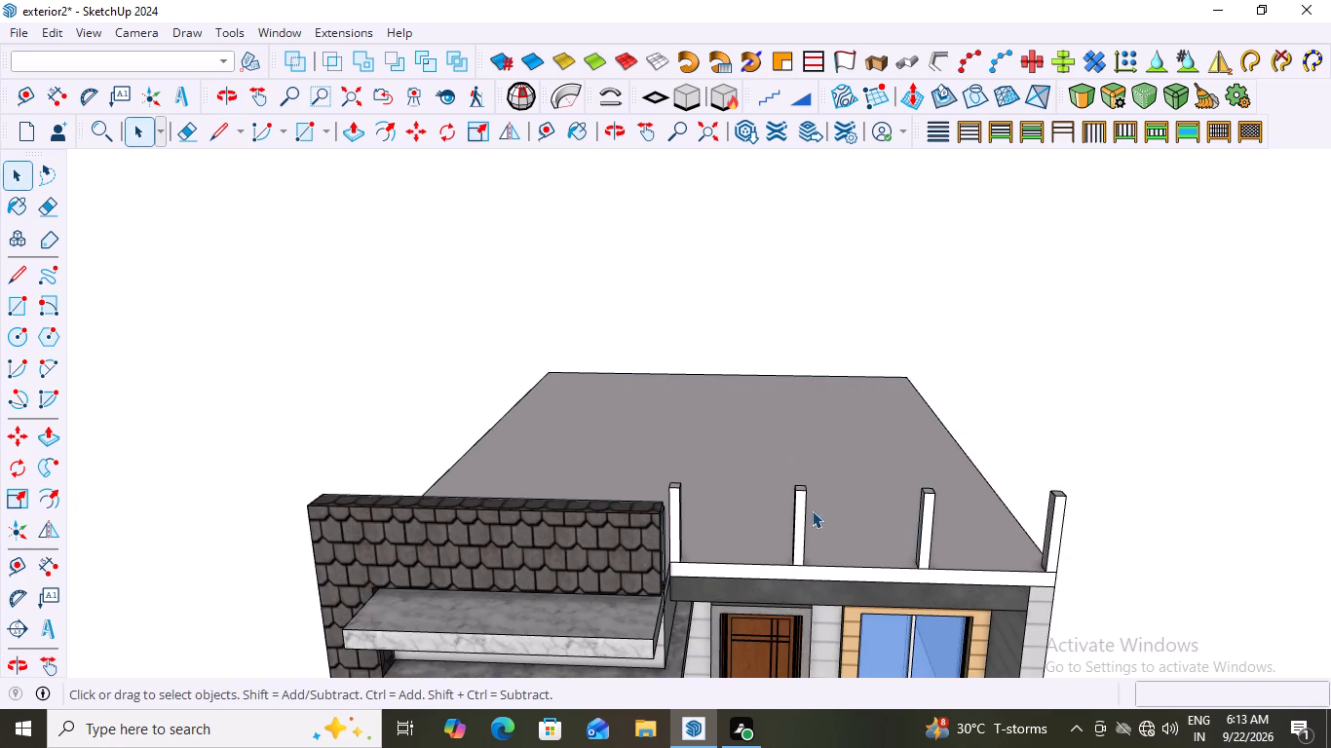
{"action": "scroll", "coordinate": [862, 507], "scroll_direction": "up", "scroll_amount": 4}
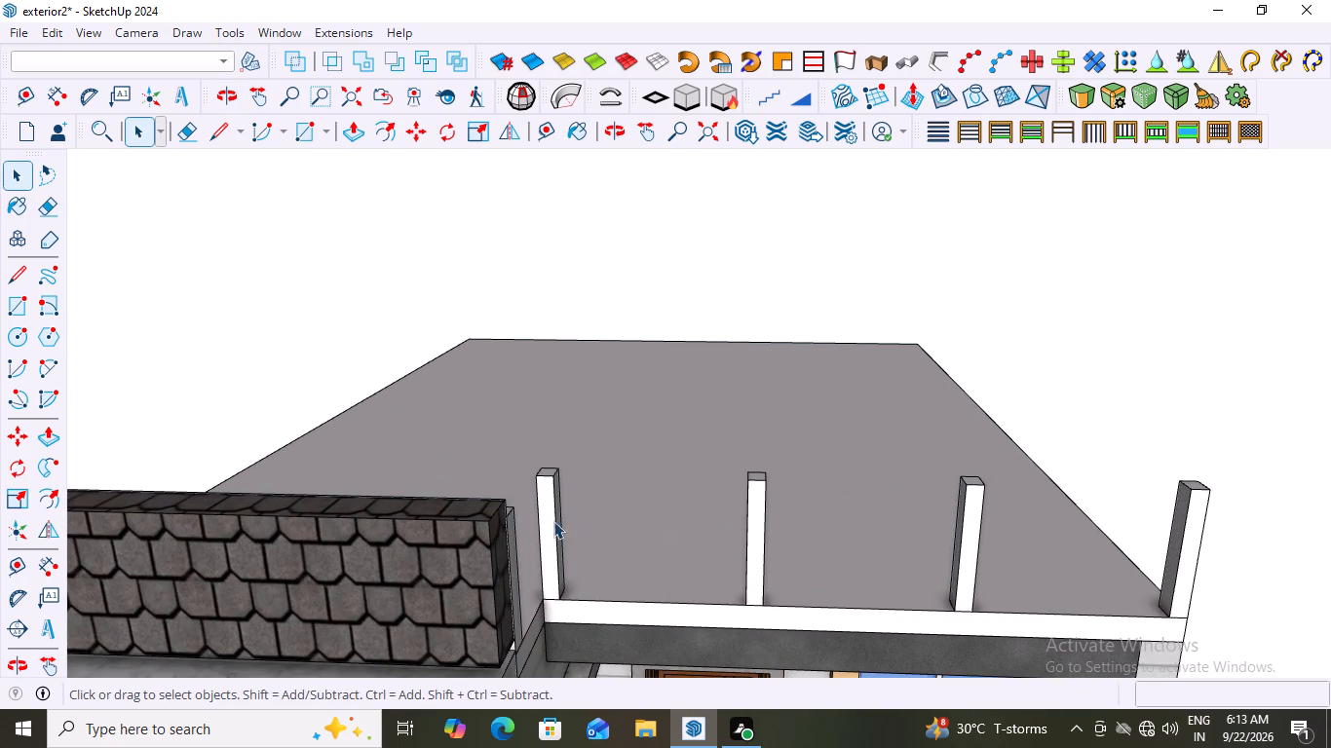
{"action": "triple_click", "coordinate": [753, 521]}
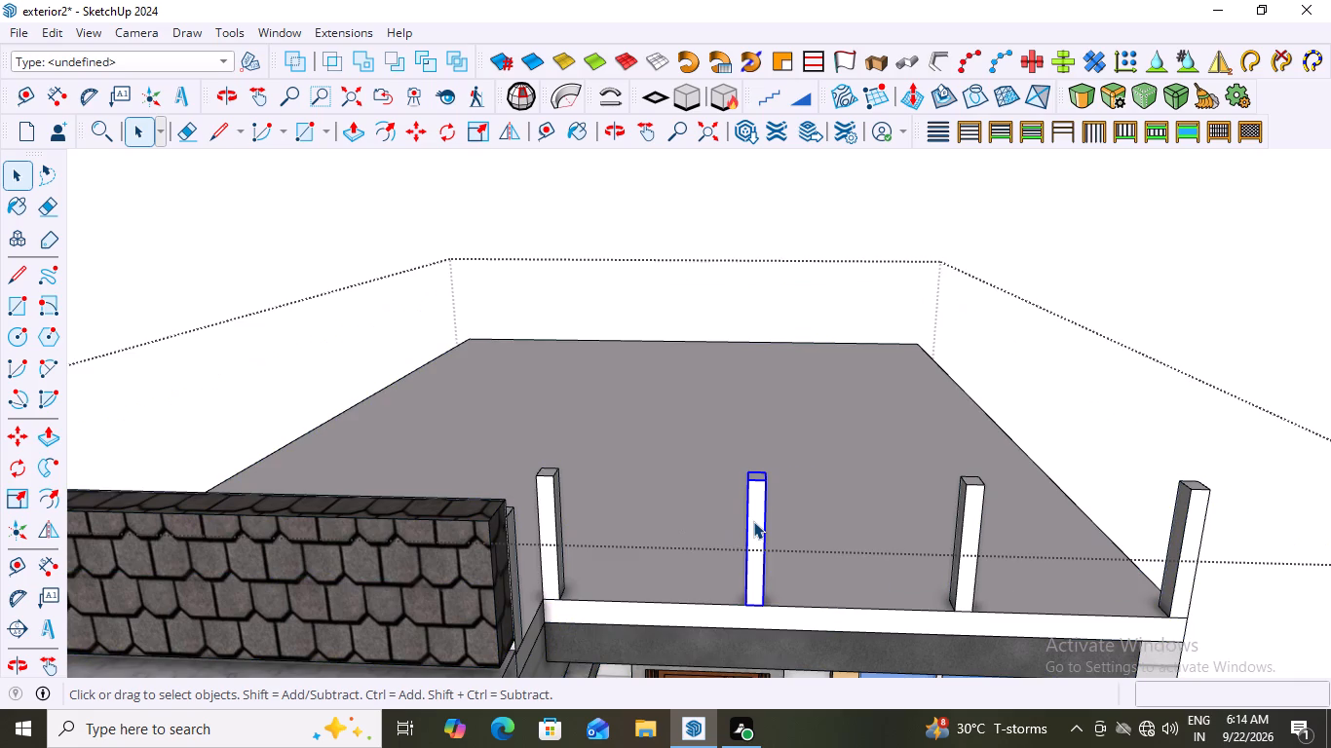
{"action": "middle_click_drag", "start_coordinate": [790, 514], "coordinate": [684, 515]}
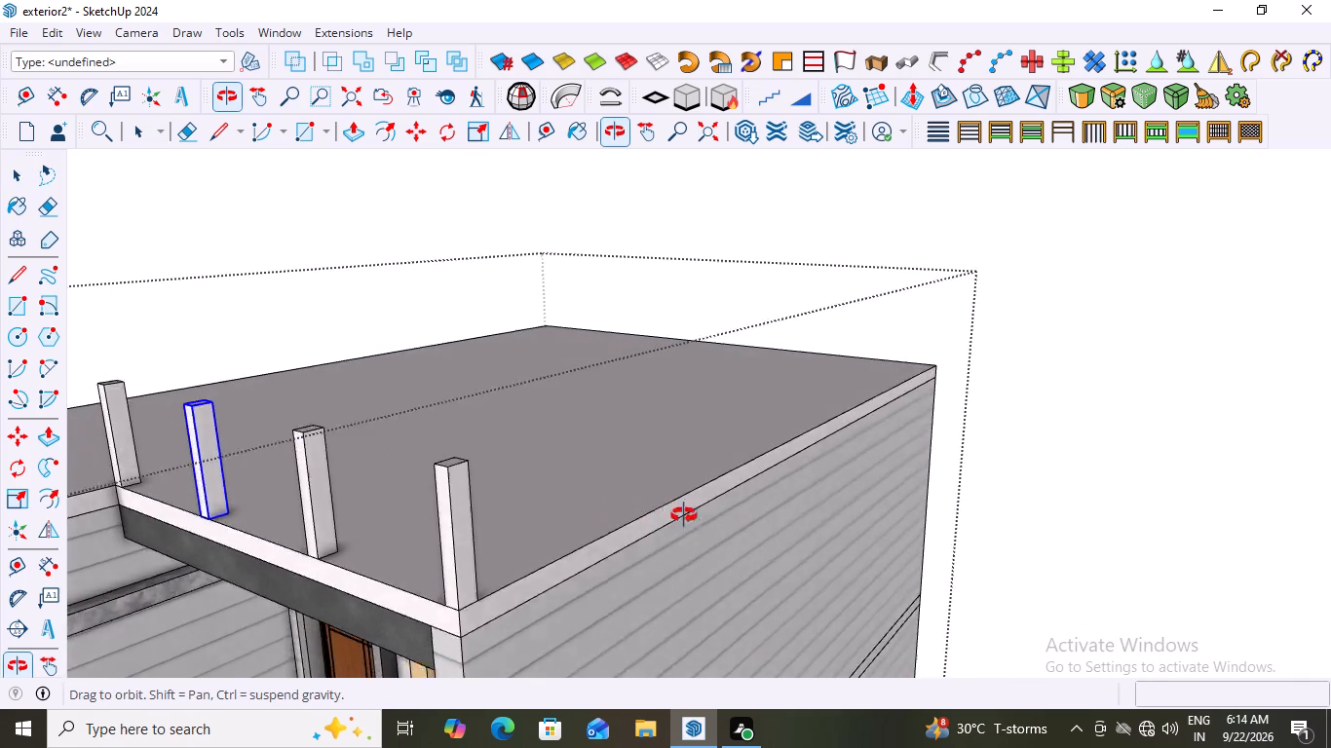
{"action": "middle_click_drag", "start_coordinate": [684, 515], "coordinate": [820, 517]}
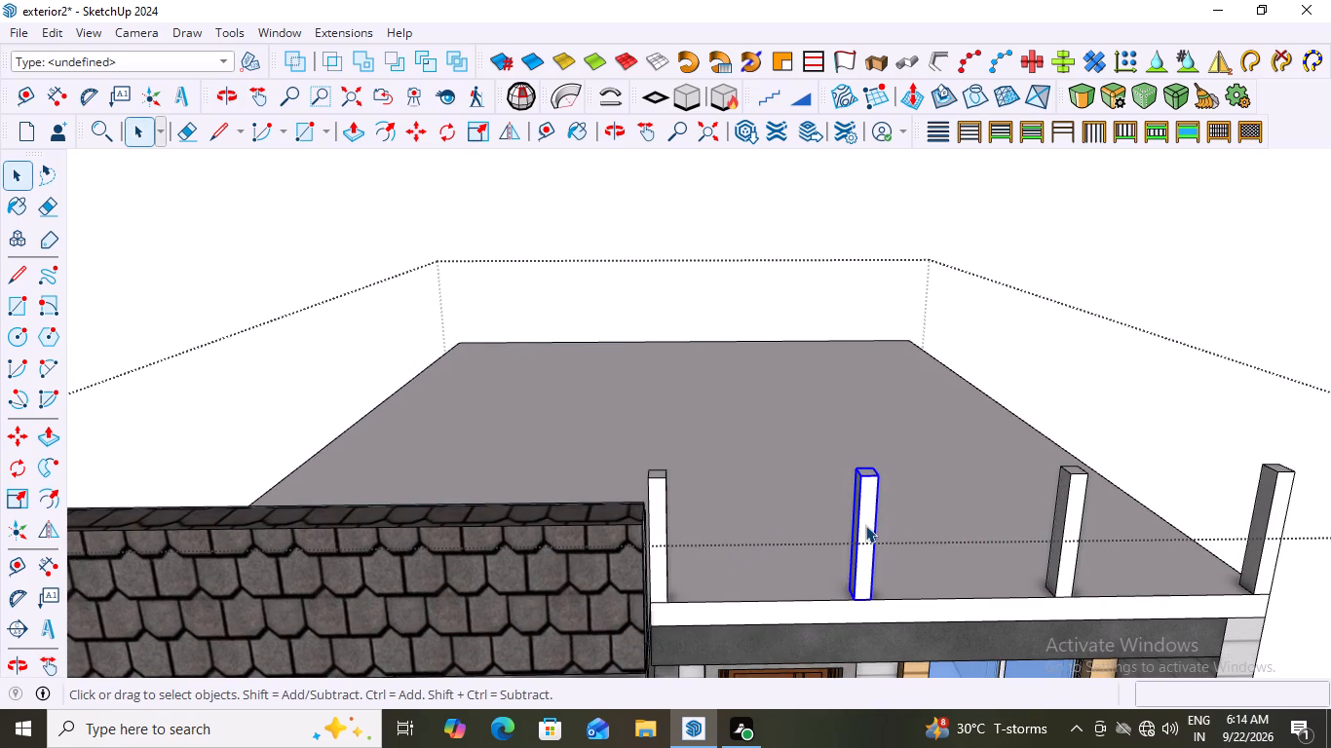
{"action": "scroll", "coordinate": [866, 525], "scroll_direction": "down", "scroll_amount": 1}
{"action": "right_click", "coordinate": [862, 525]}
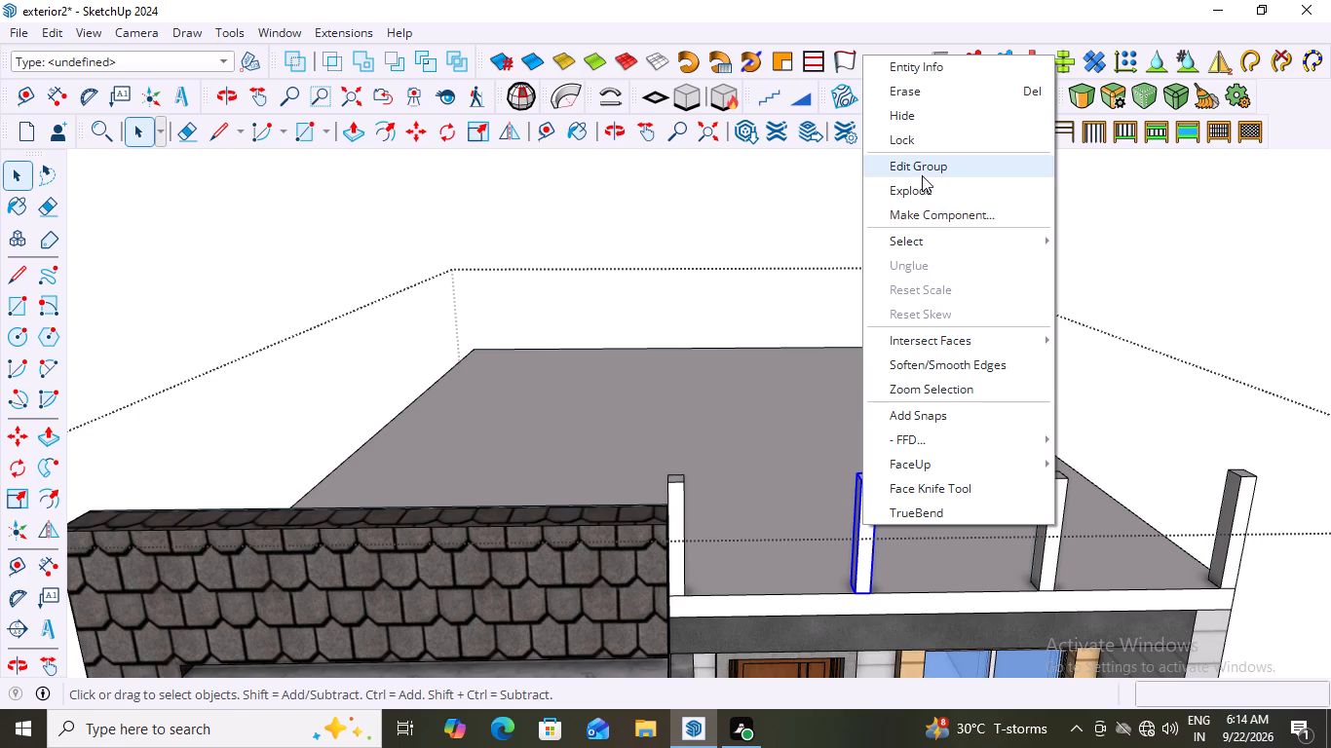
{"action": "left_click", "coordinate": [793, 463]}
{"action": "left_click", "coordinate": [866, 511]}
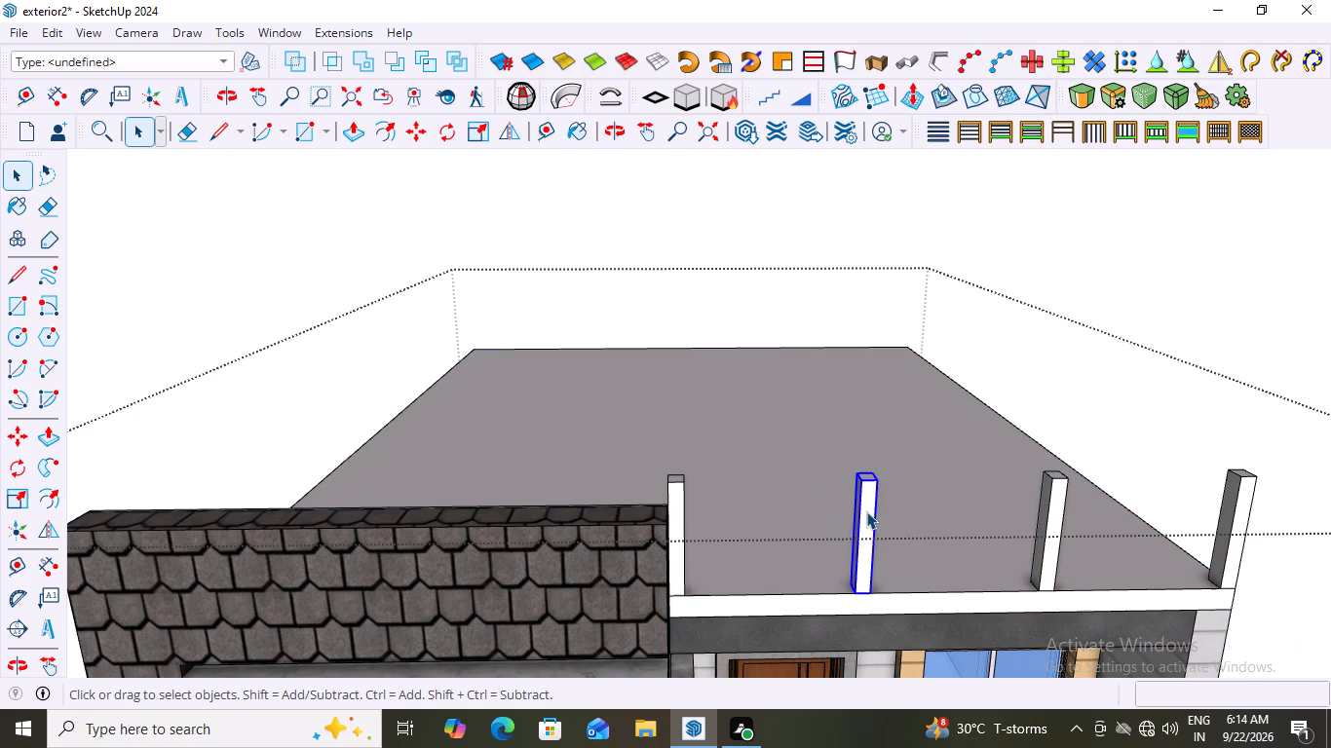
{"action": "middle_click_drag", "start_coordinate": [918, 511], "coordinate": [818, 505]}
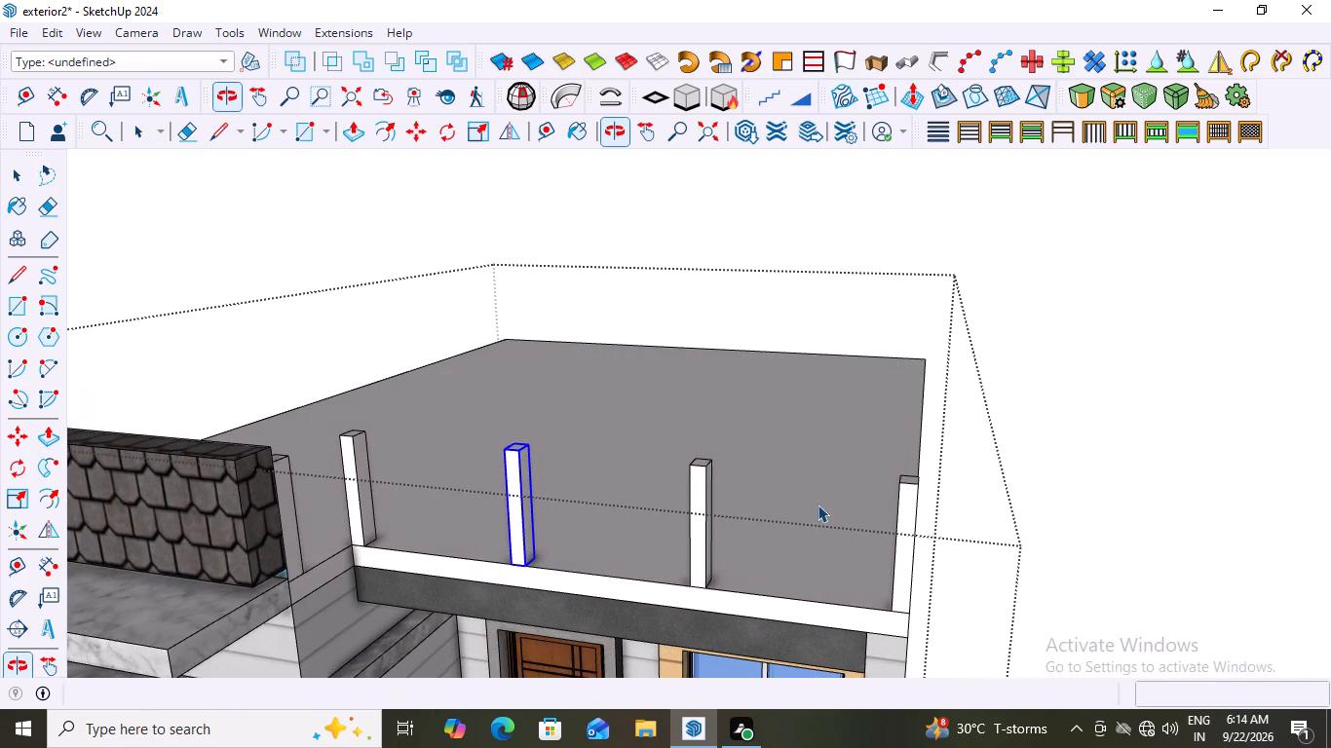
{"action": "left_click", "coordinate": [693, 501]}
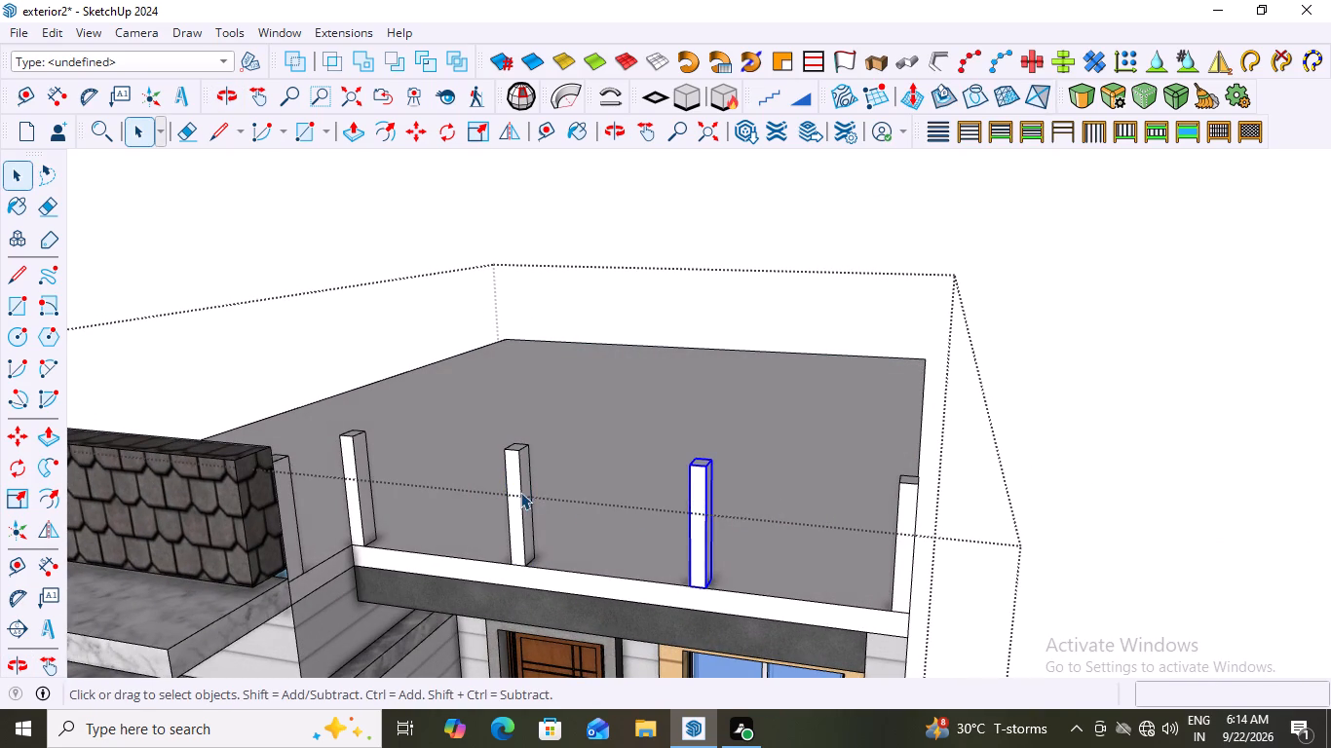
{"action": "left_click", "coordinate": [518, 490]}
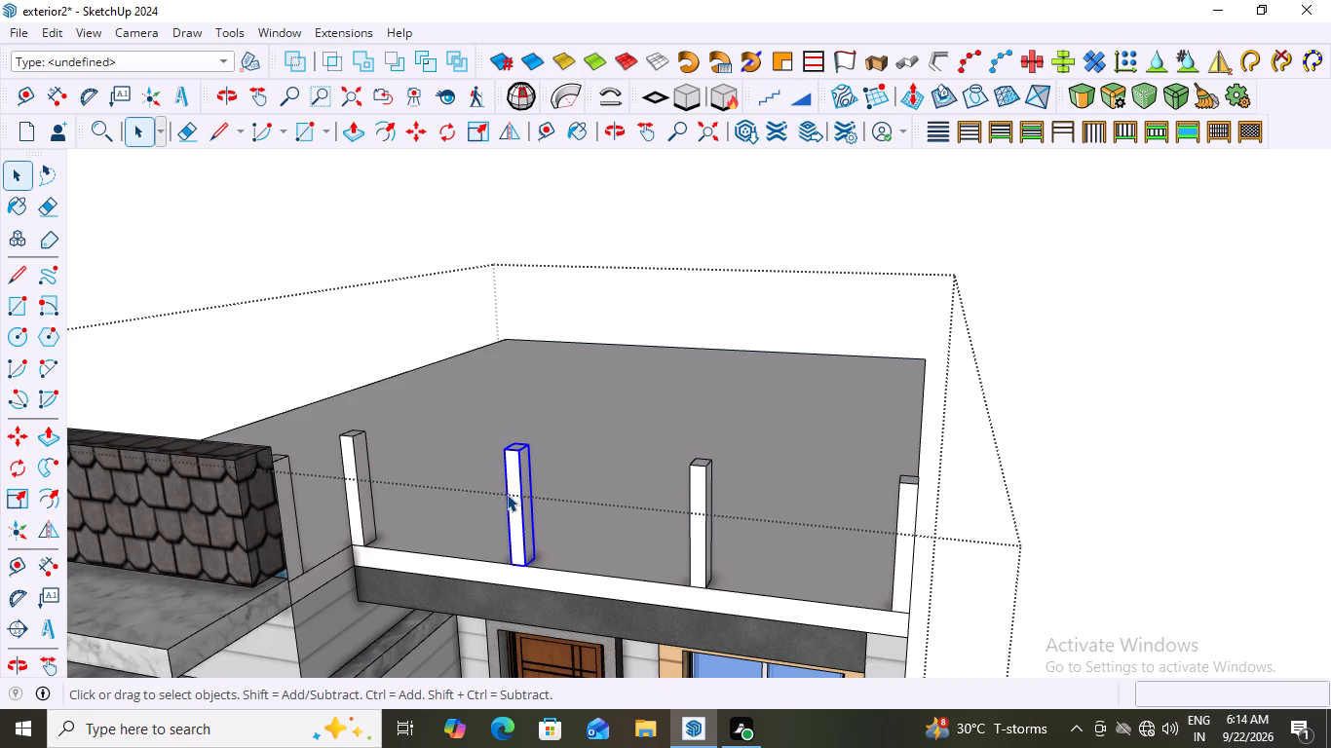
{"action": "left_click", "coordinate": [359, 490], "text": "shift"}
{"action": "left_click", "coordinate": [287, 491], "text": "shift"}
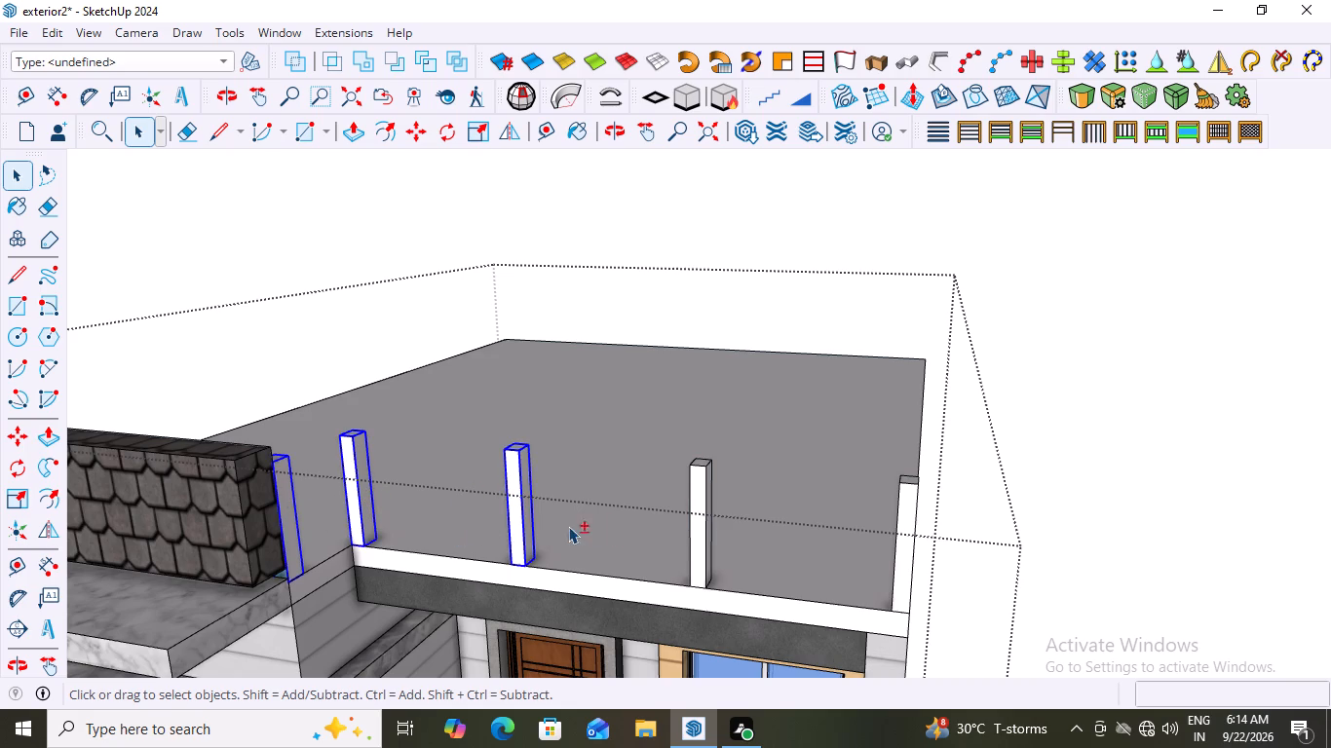
Select all five roof posts, show the materials tray, paint them with the Stone material Granite Dark Gray, and close the group.
{"action": "left_click", "coordinate": [696, 525], "text": "shift"}
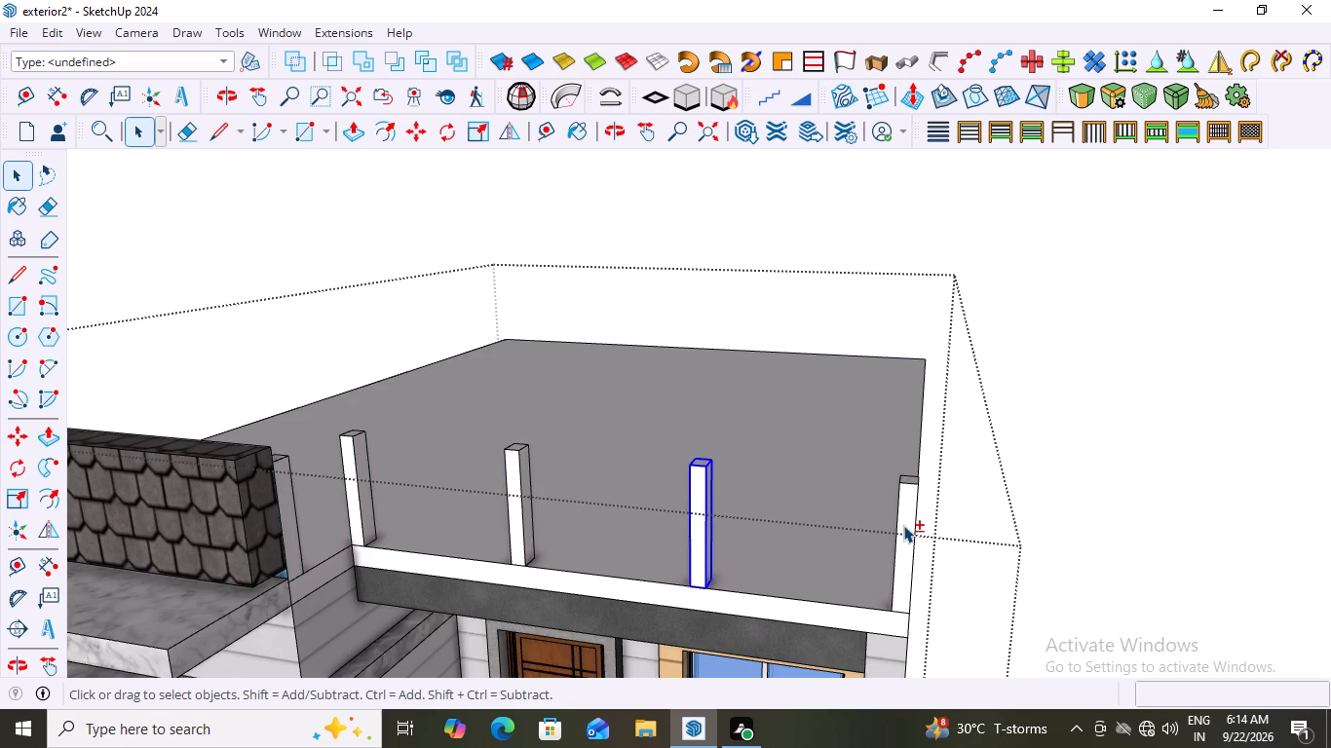
{"action": "left_click", "coordinate": [903, 525], "text": "shift"}
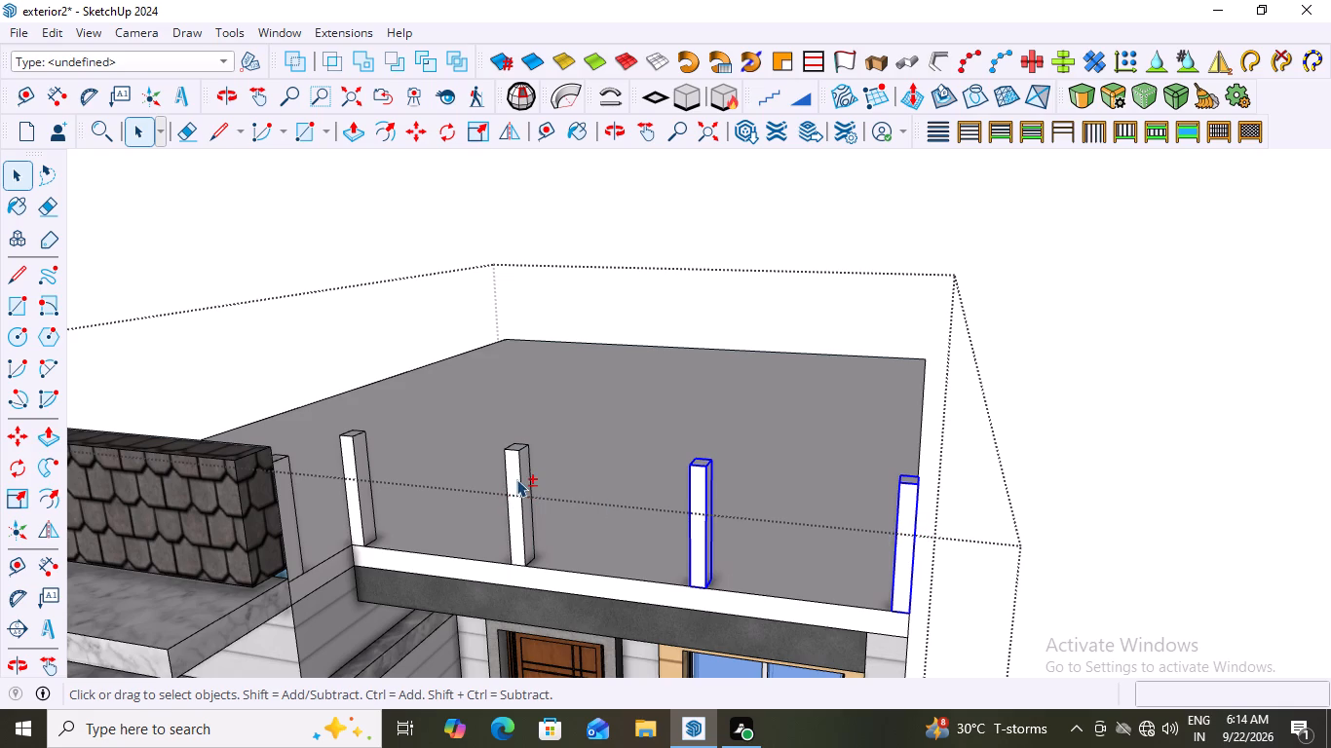
{"action": "left_click", "coordinate": [516, 479], "text": "shift"}
{"action": "left_click", "coordinate": [355, 455], "text": "shift"}
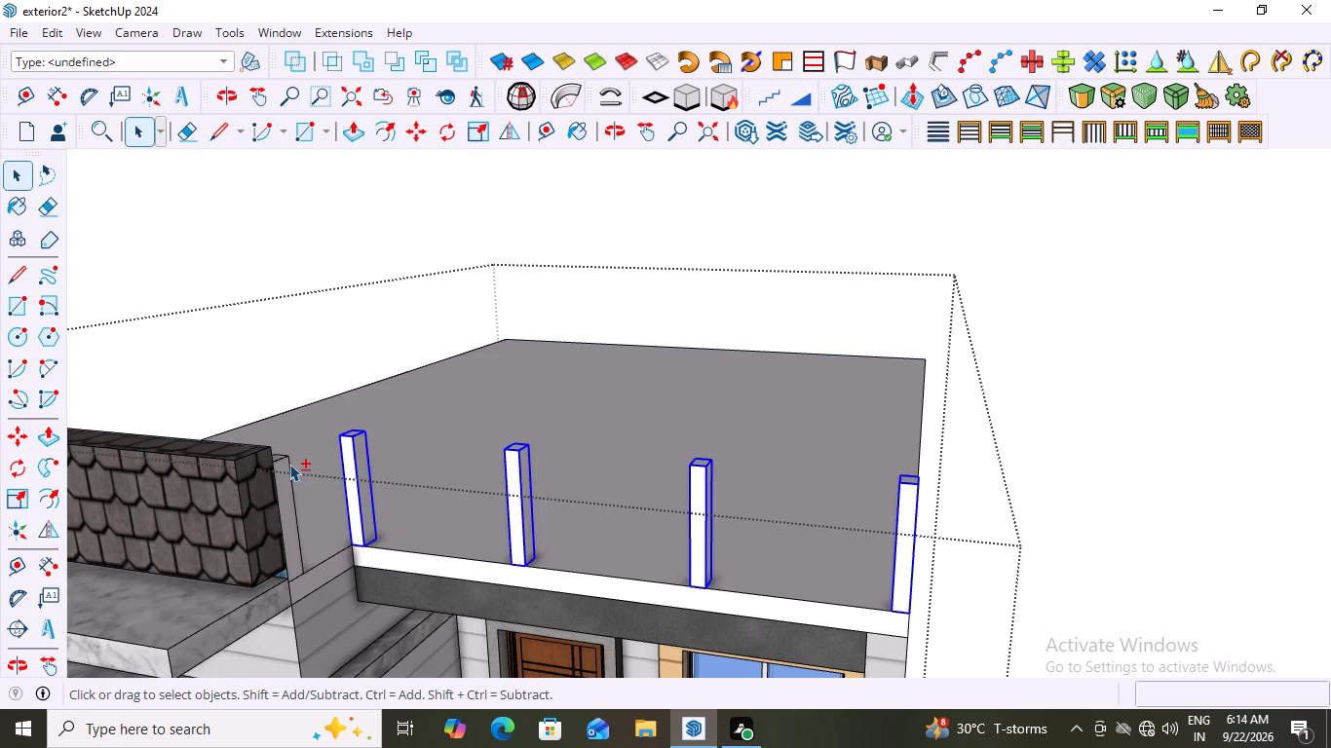
{"action": "left_click", "coordinate": [286, 490], "text": "shift"}
{"action": "scroll", "coordinate": [528, 501], "scroll_direction": "down", "scroll_amount": 3}
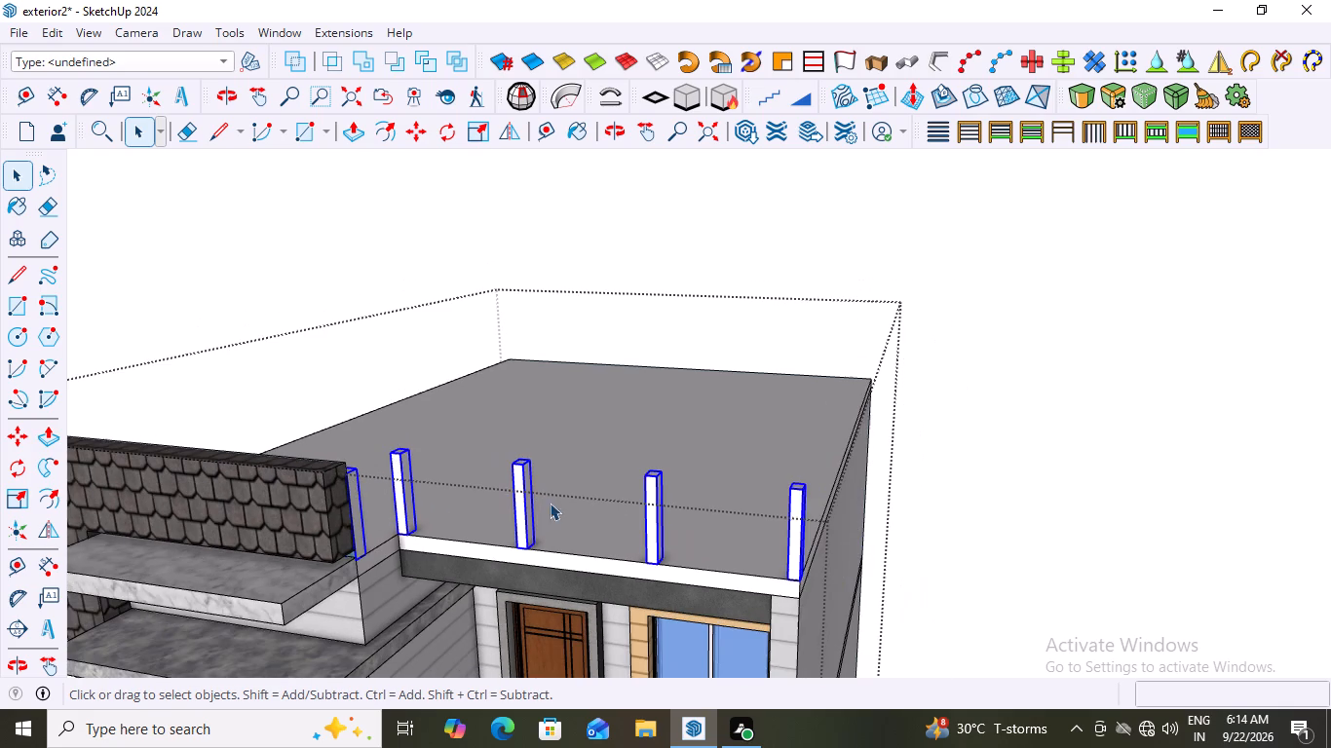
{"action": "left_click", "coordinate": [286, 34]}
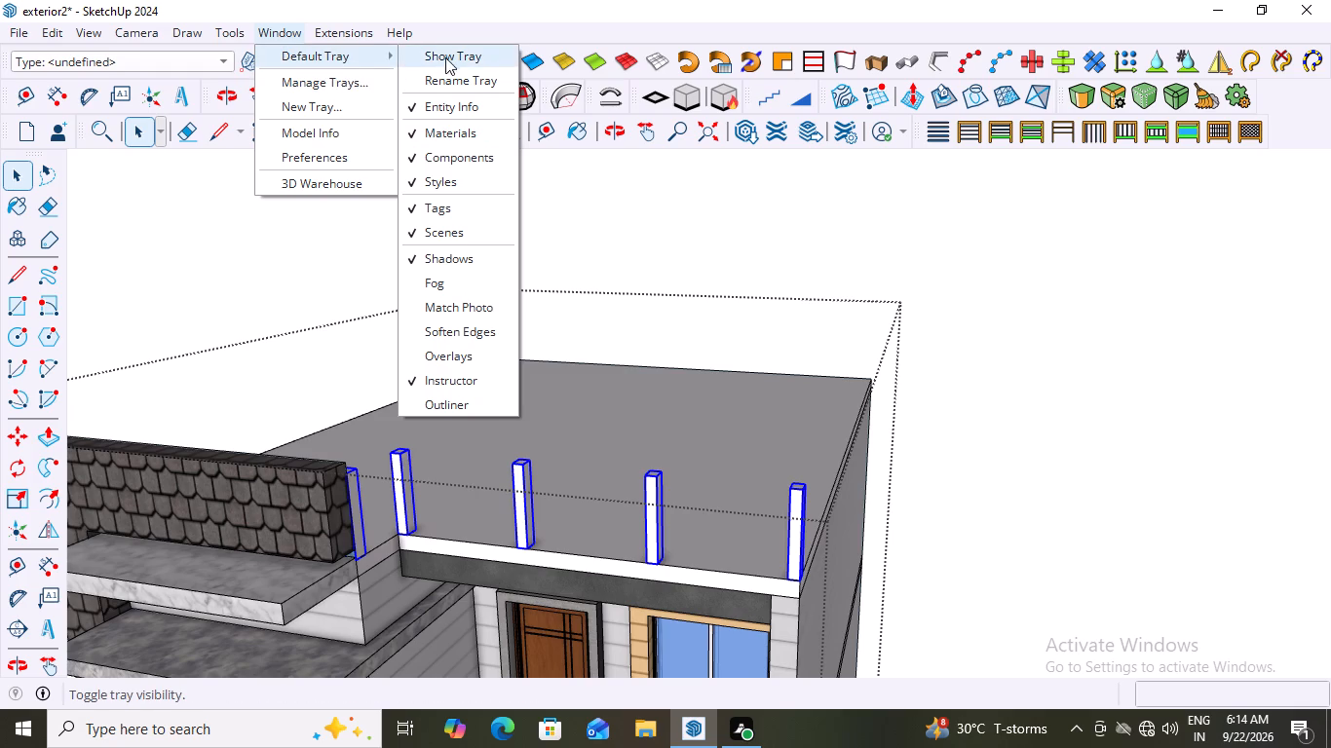
{"action": "left_click", "coordinate": [449, 55]}
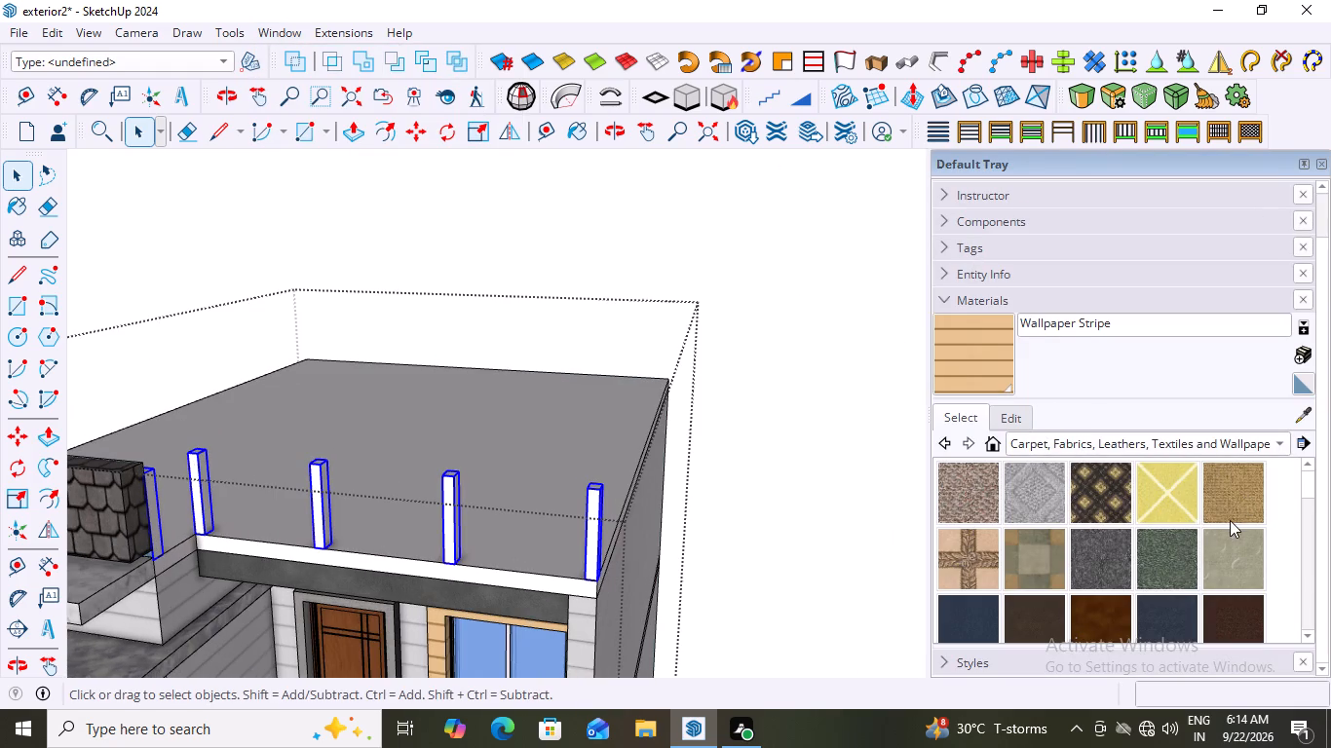
{"action": "scroll", "coordinate": [1230, 523], "scroll_direction": "down", "scroll_amount": 3}
{"action": "left_click", "coordinate": [1278, 439]}
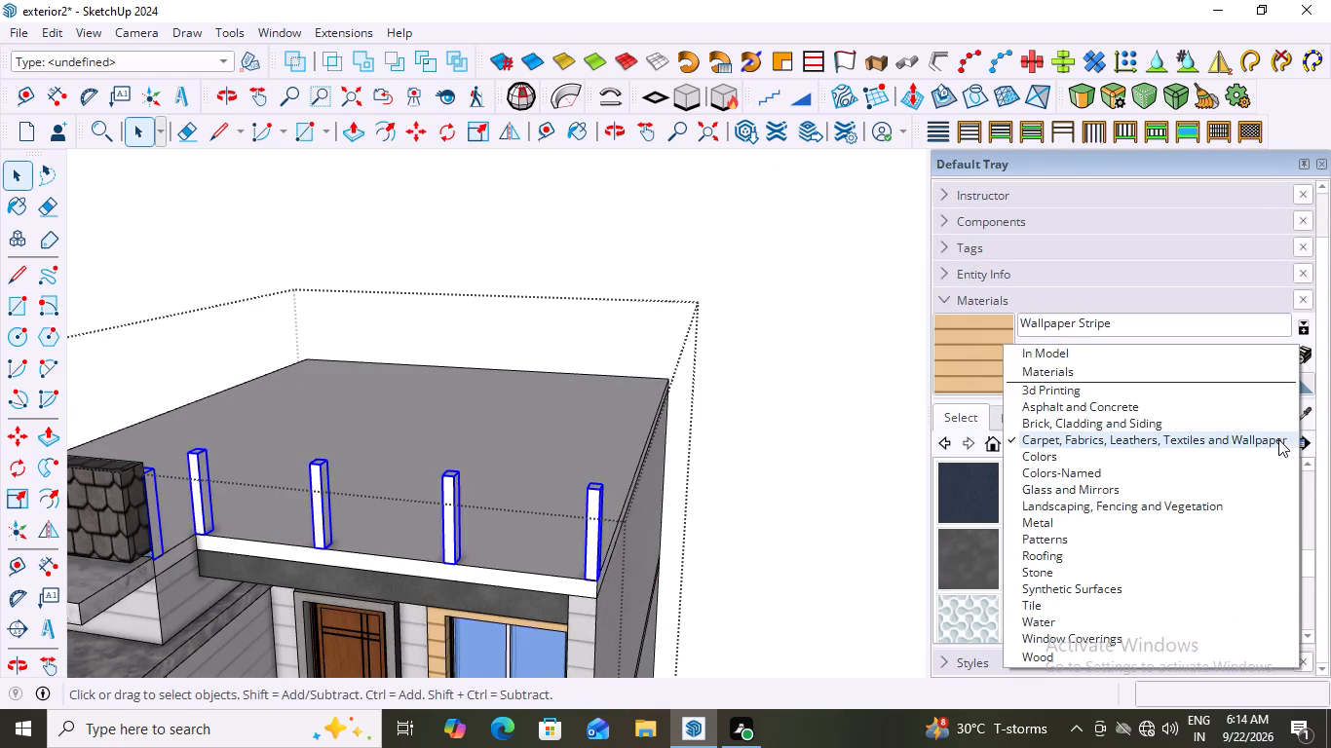
{"action": "left_click", "coordinate": [1052, 572]}
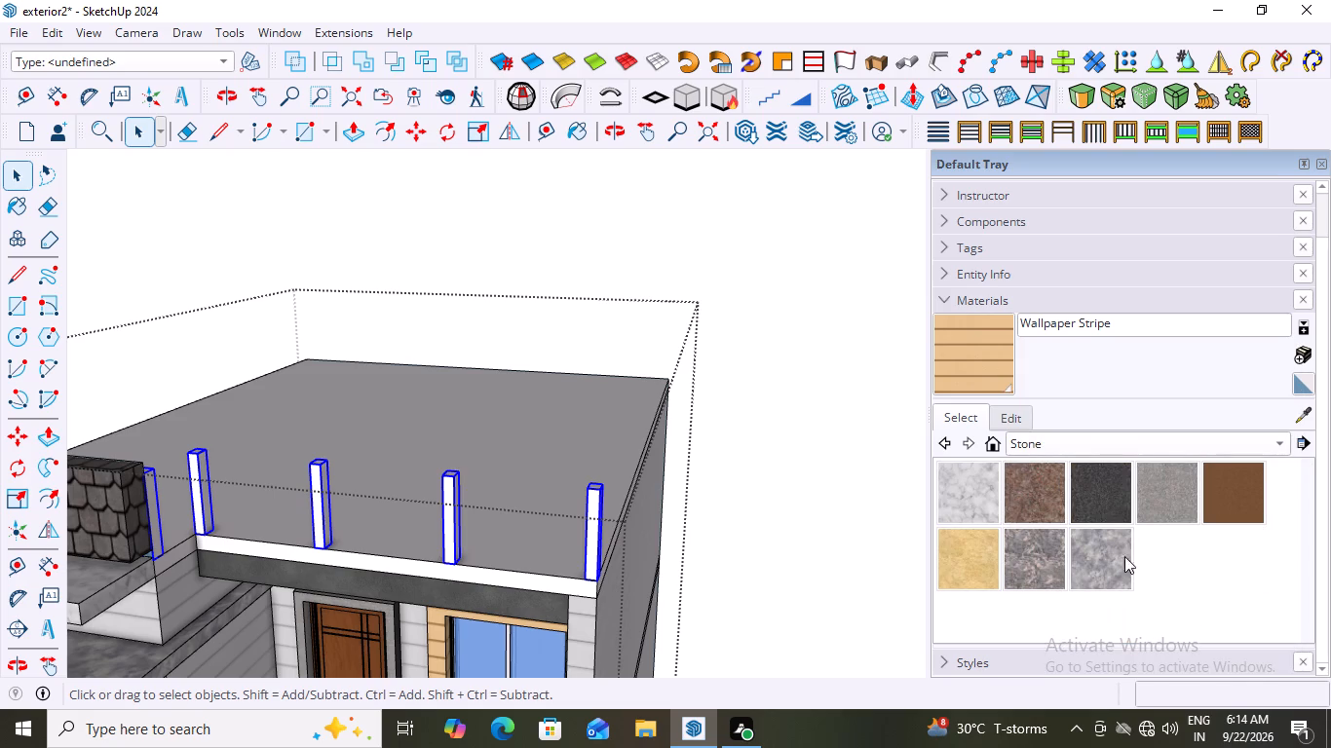
{"action": "scroll", "coordinate": [1098, 515], "scroll_direction": "up", "scroll_amount": 1}
{"action": "left_click", "coordinate": [1112, 501]}
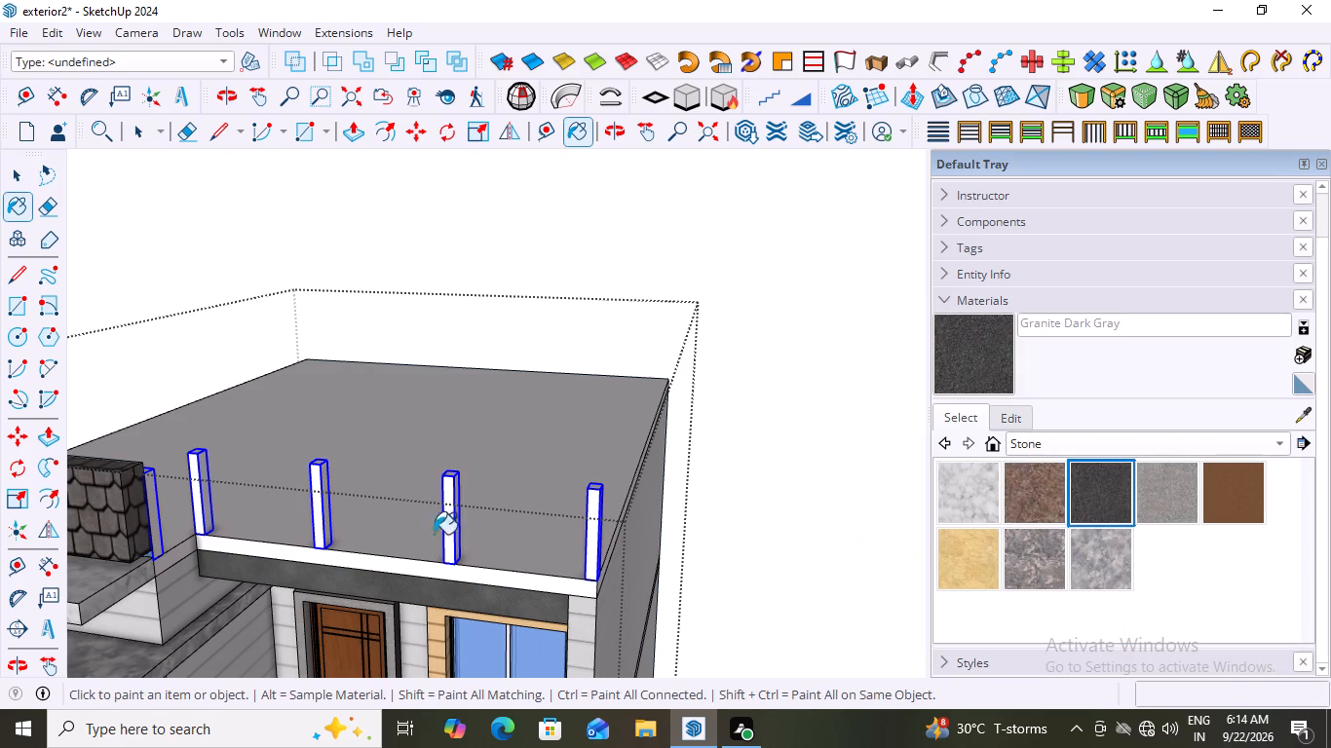
{"action": "left_click", "coordinate": [321, 502]}
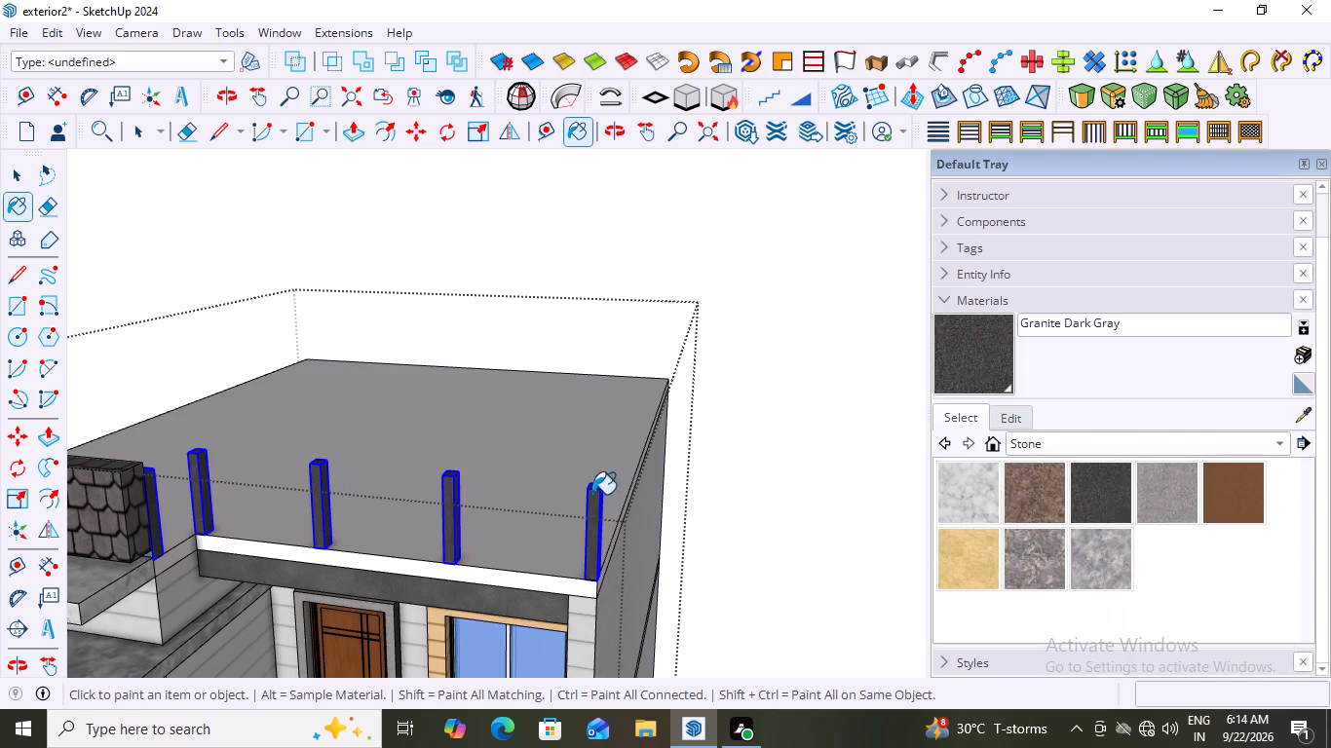
{"action": "scroll", "coordinate": [611, 484], "scroll_direction": "down", "scroll_amount": 3}
{"action": "scroll", "coordinate": [815, 488], "scroll_direction": "down", "scroll_amount": 3}
{"action": "scroll", "coordinate": [816, 488], "scroll_direction": "up", "scroll_amount": 1}
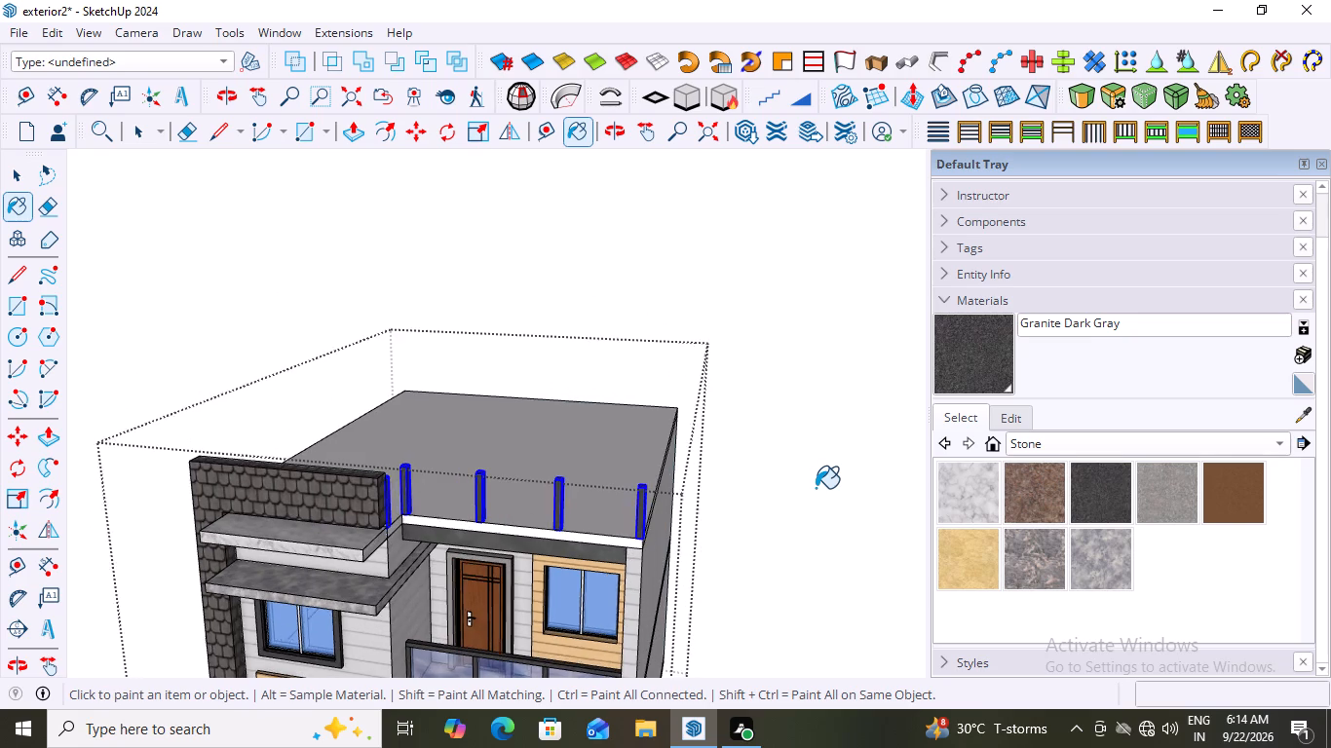
{"action": "scroll", "coordinate": [816, 488], "scroll_direction": "up", "scroll_amount": 1}
{"action": "key", "text": "space"}
{"action": "left_click", "coordinate": [804, 462]}
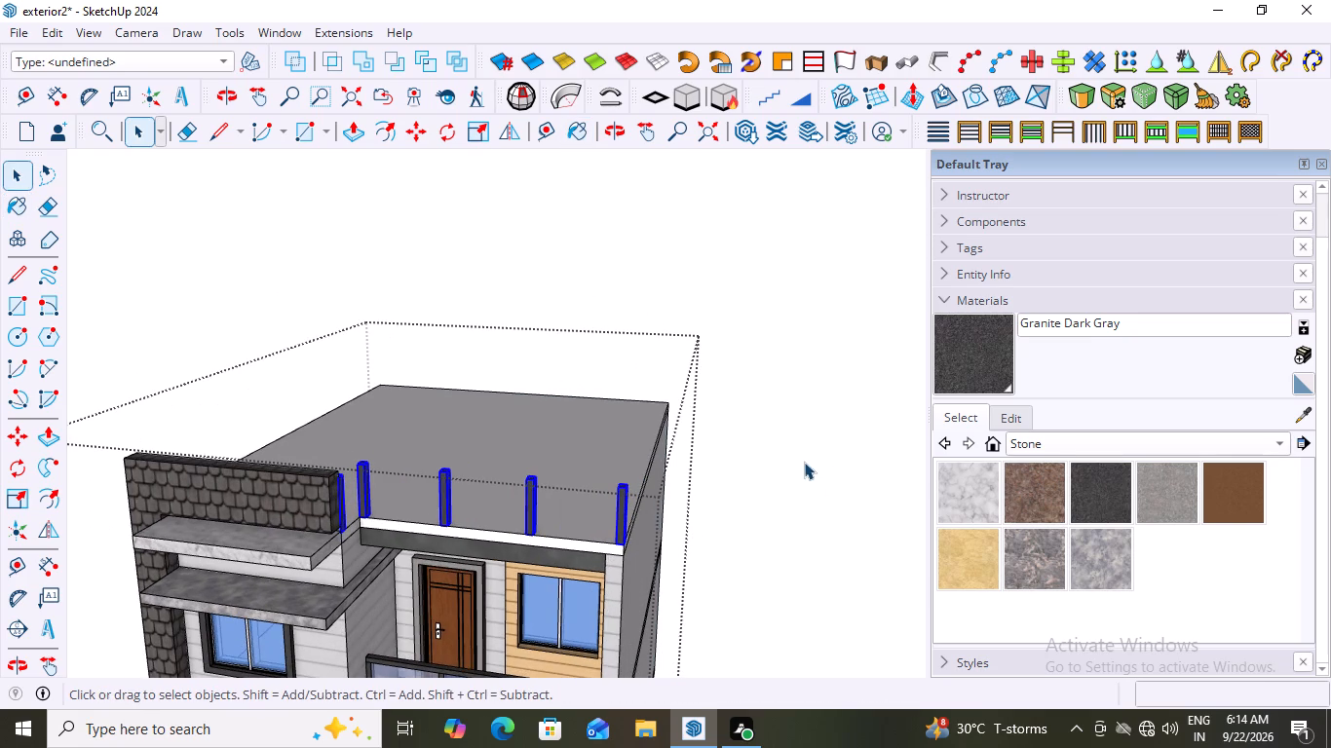
Examine the painted roof posts against the balcony railing and facade from the front, close up and from above.
{"action": "middle_click_drag", "start_coordinate": [668, 491], "coordinate": [740, 456]}
{"action": "scroll", "coordinate": [740, 456], "scroll_direction": "down", "scroll_amount": 2}
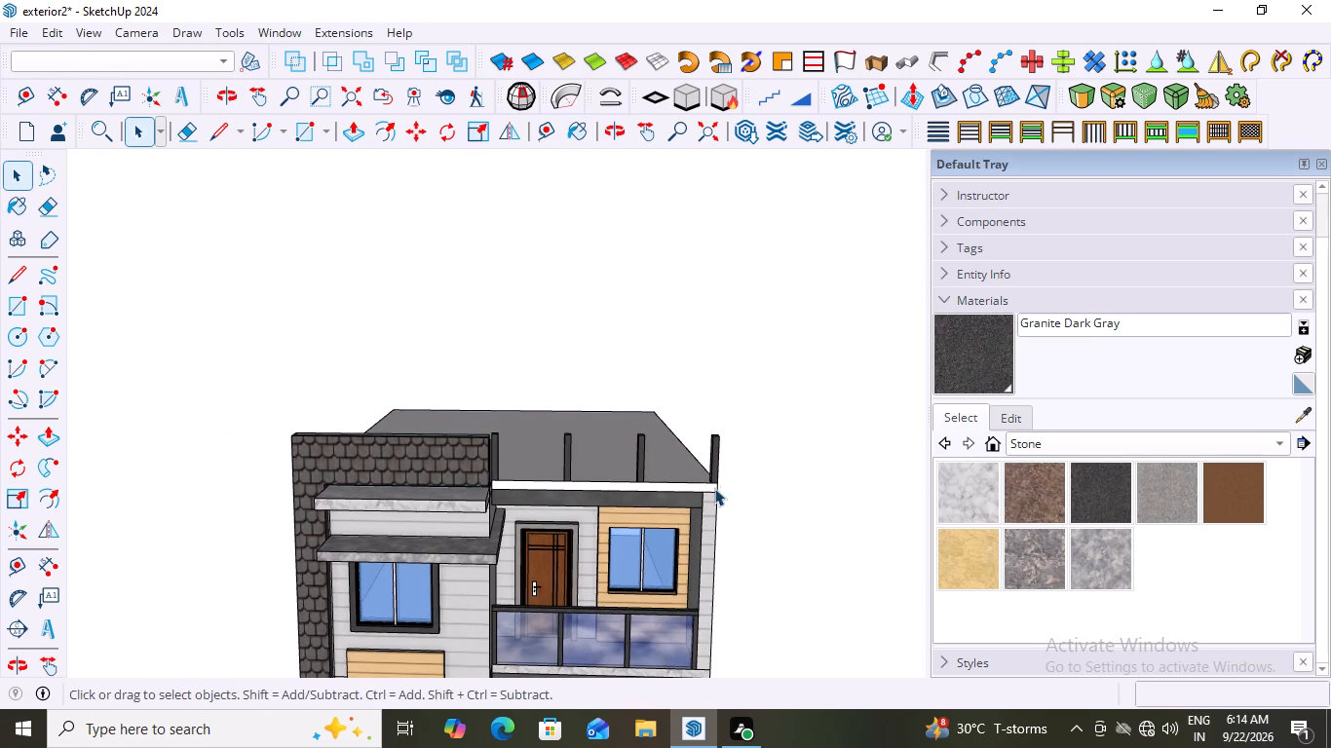
{"action": "middle_click_drag", "start_coordinate": [628, 641], "coordinate": [627, 608]}
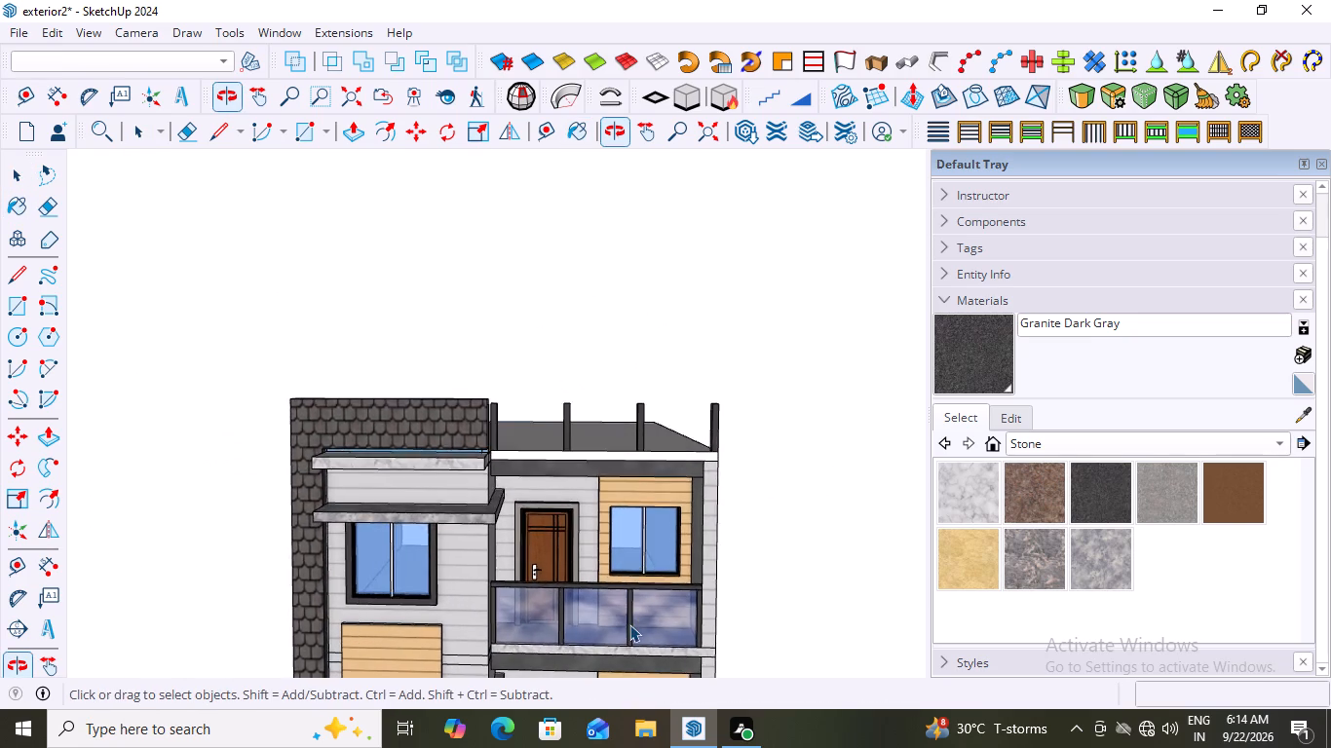
{"action": "scroll", "coordinate": [629, 624], "scroll_direction": "up", "scroll_amount": 9}
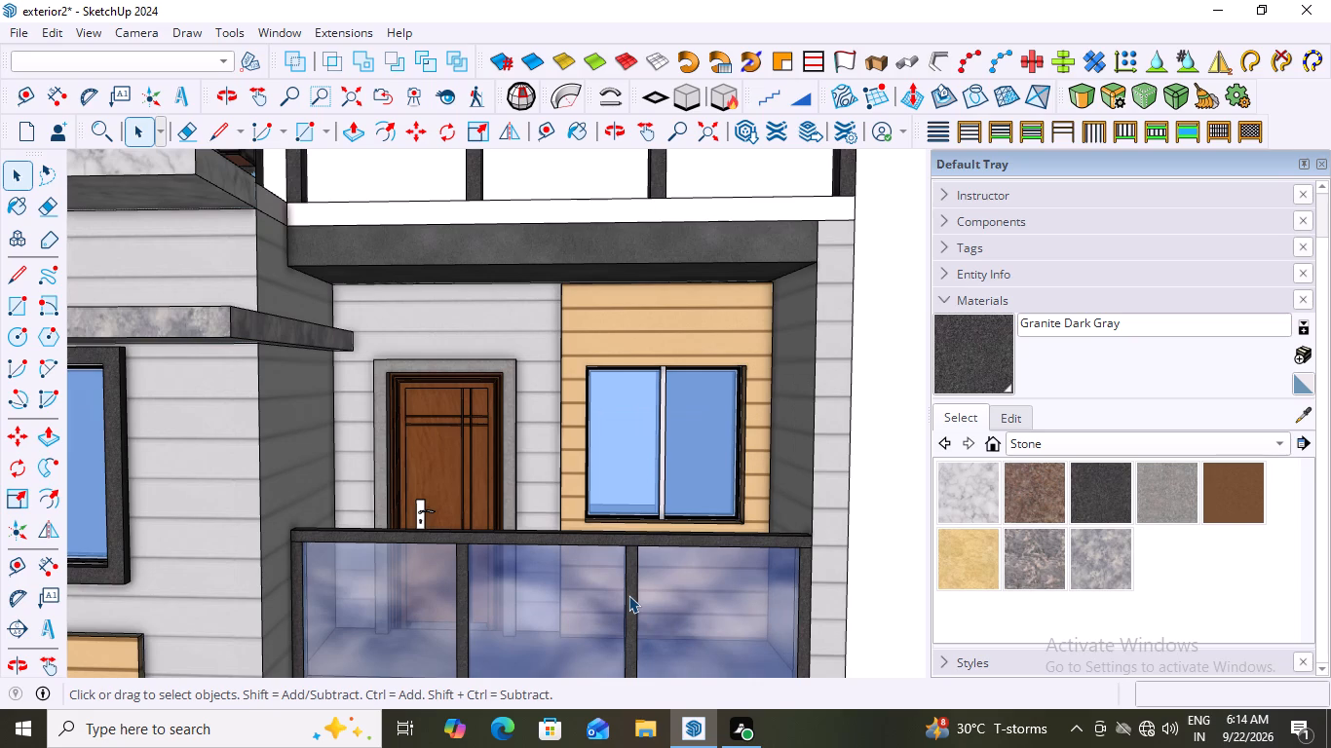
{"action": "scroll", "coordinate": [628, 595], "scroll_direction": "down", "scroll_amount": 12}
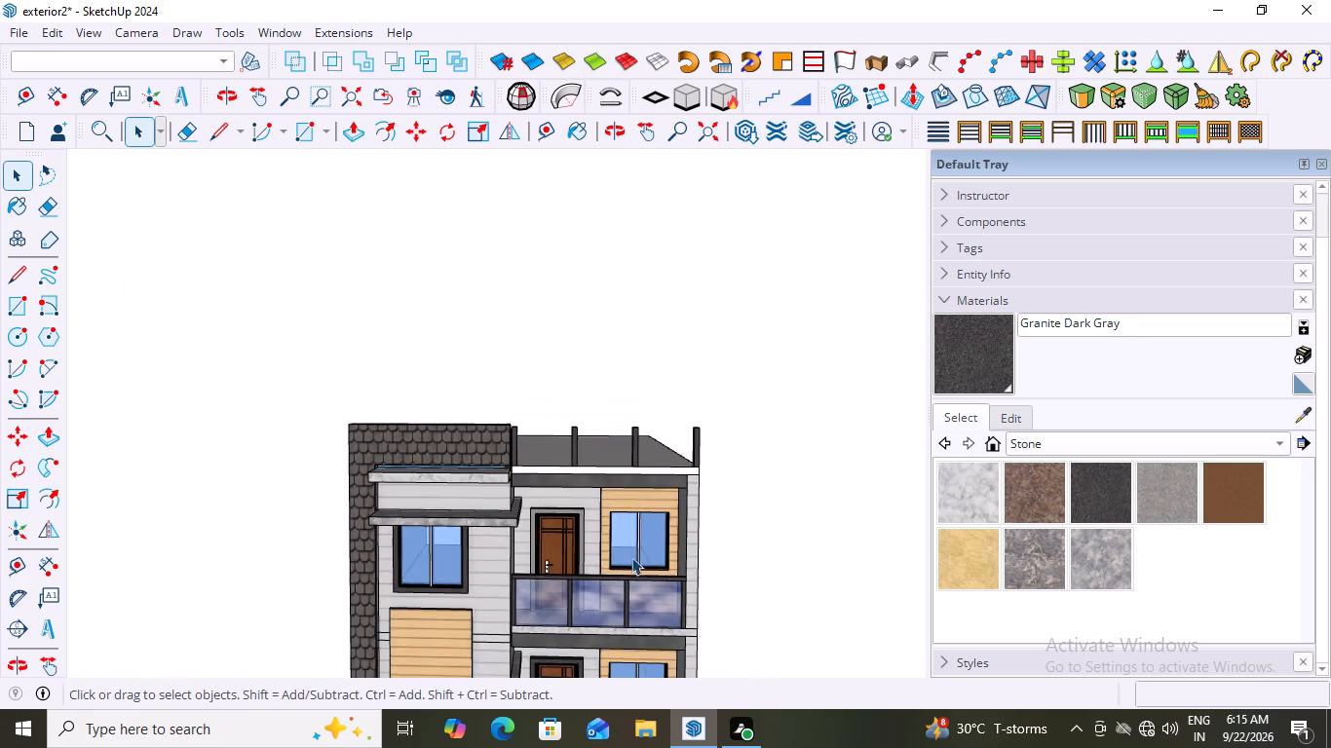
{"action": "middle_click_drag", "start_coordinate": [656, 490], "coordinate": [641, 572]}
{"action": "scroll", "coordinate": [614, 521], "scroll_direction": "up", "scroll_amount": 7}
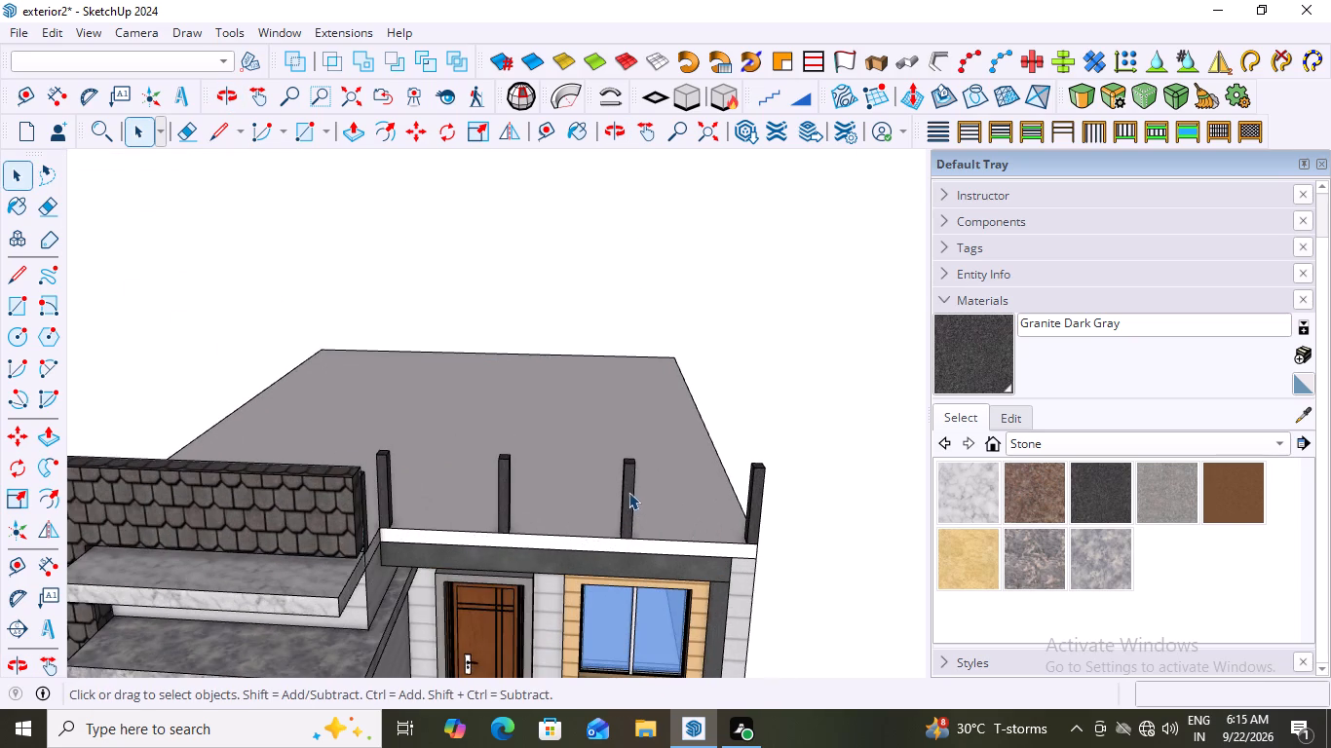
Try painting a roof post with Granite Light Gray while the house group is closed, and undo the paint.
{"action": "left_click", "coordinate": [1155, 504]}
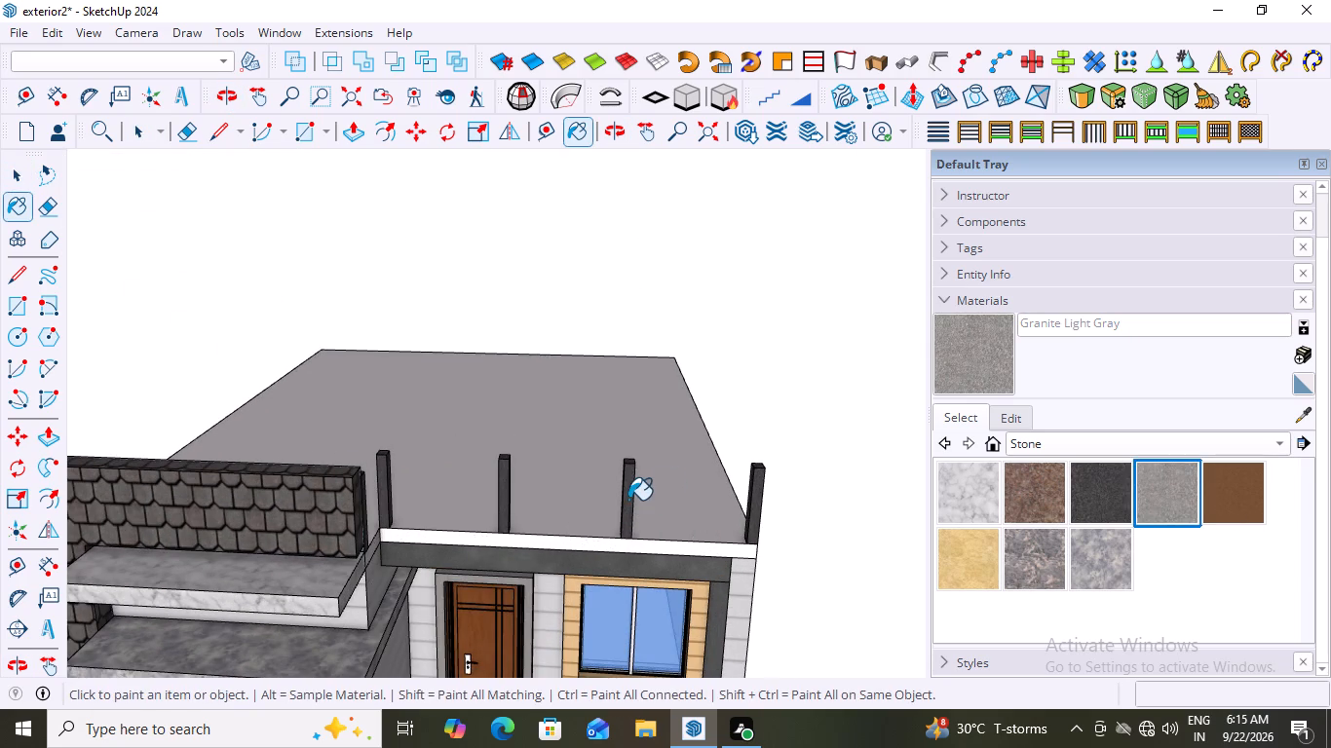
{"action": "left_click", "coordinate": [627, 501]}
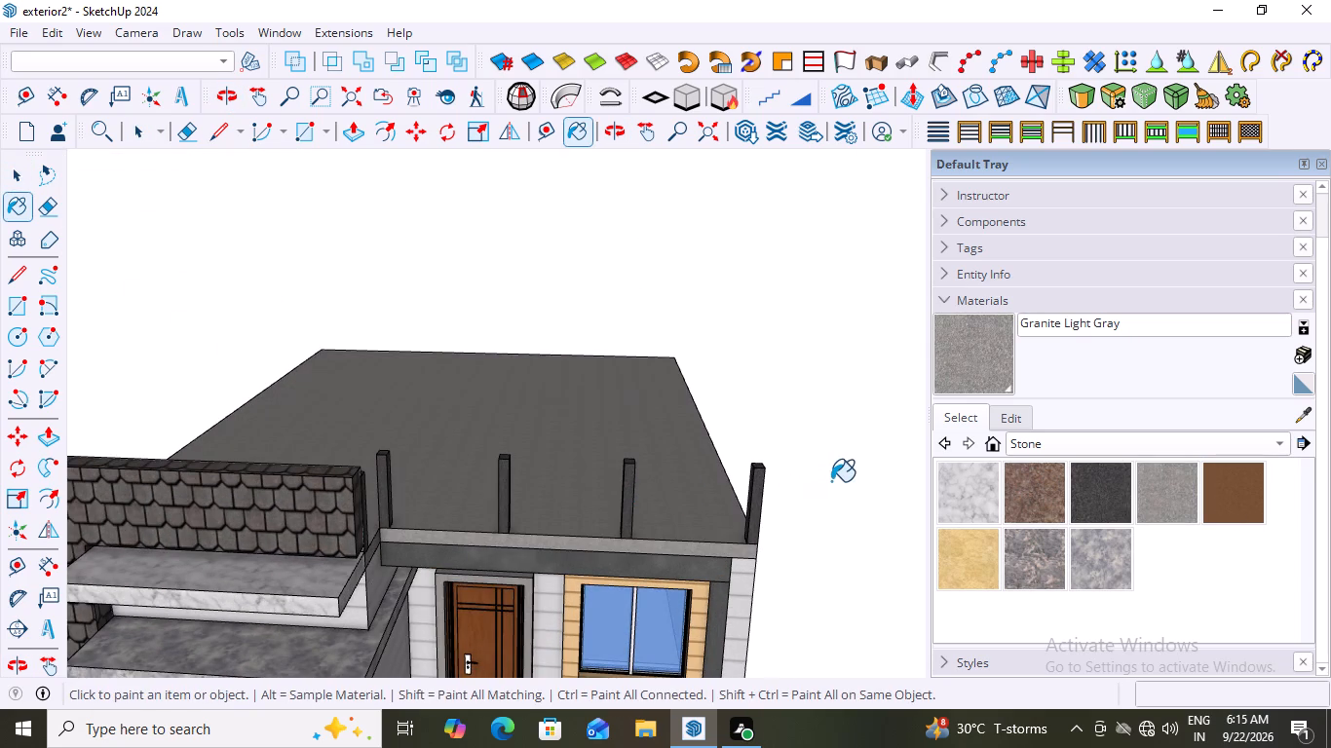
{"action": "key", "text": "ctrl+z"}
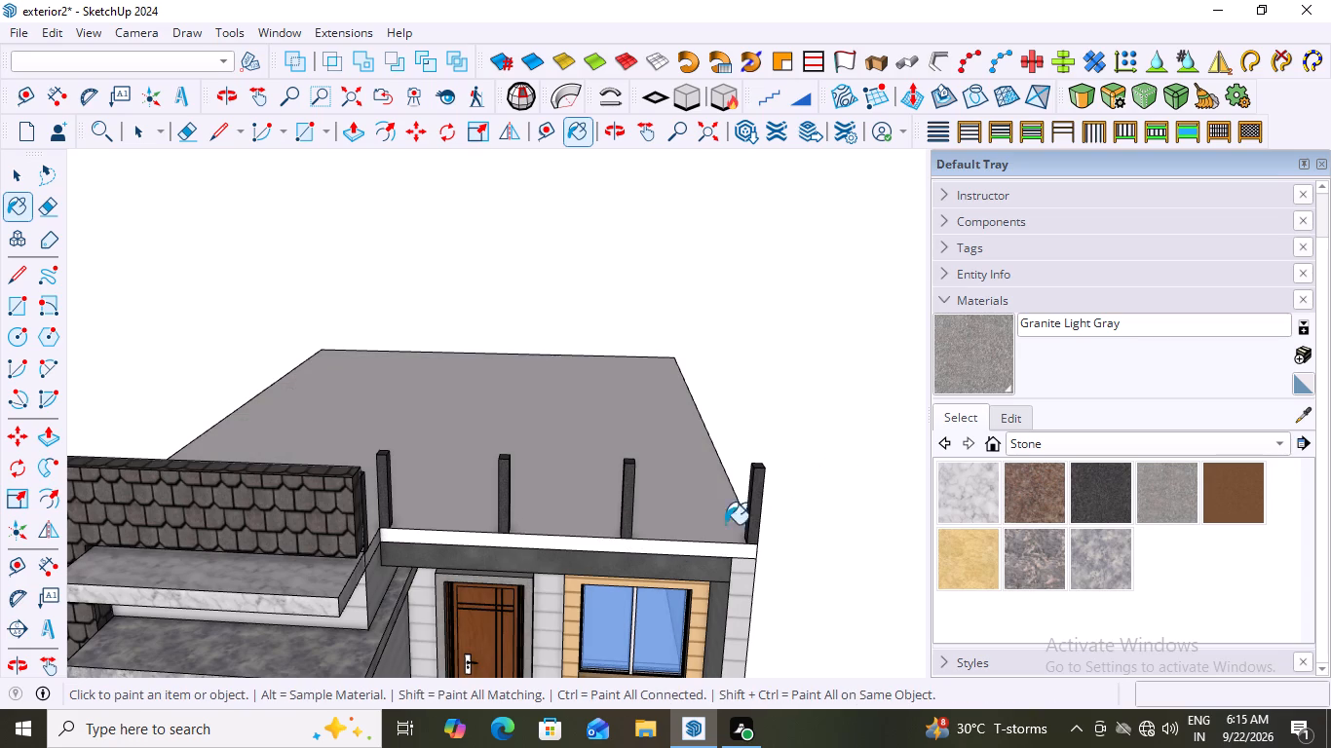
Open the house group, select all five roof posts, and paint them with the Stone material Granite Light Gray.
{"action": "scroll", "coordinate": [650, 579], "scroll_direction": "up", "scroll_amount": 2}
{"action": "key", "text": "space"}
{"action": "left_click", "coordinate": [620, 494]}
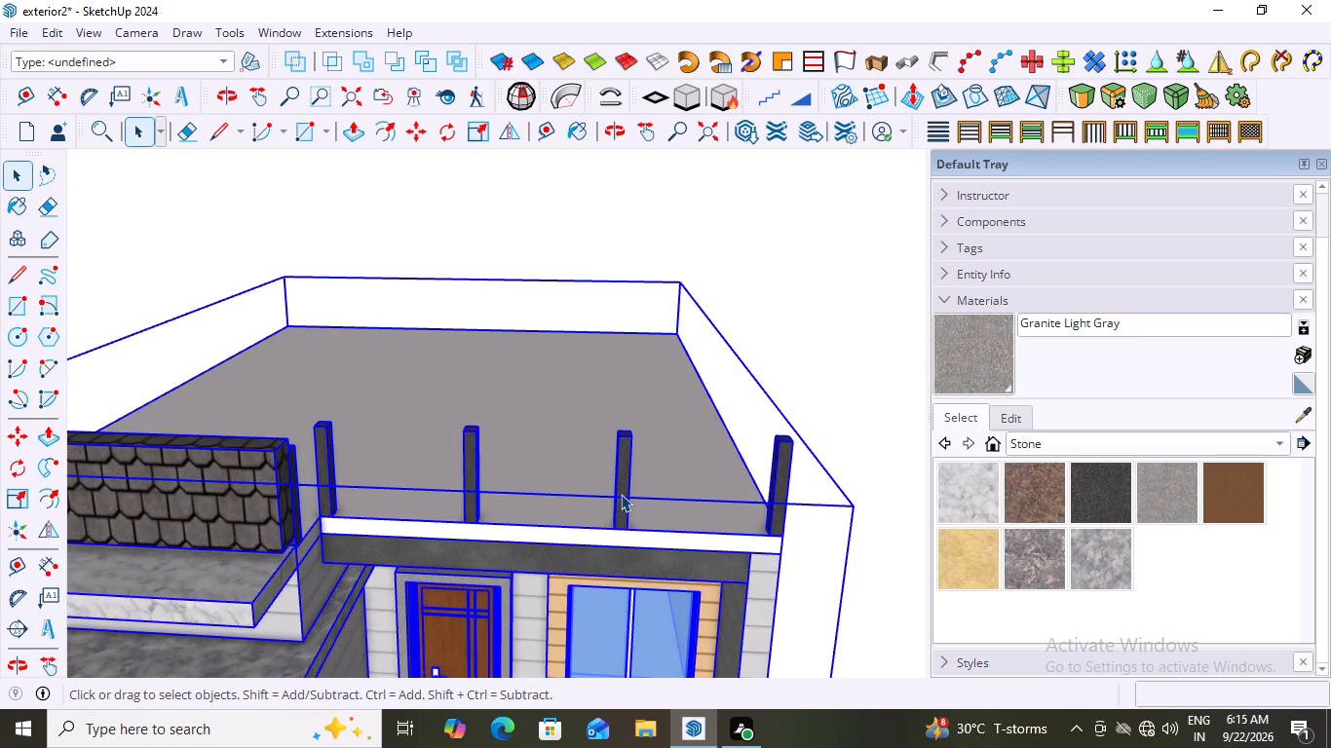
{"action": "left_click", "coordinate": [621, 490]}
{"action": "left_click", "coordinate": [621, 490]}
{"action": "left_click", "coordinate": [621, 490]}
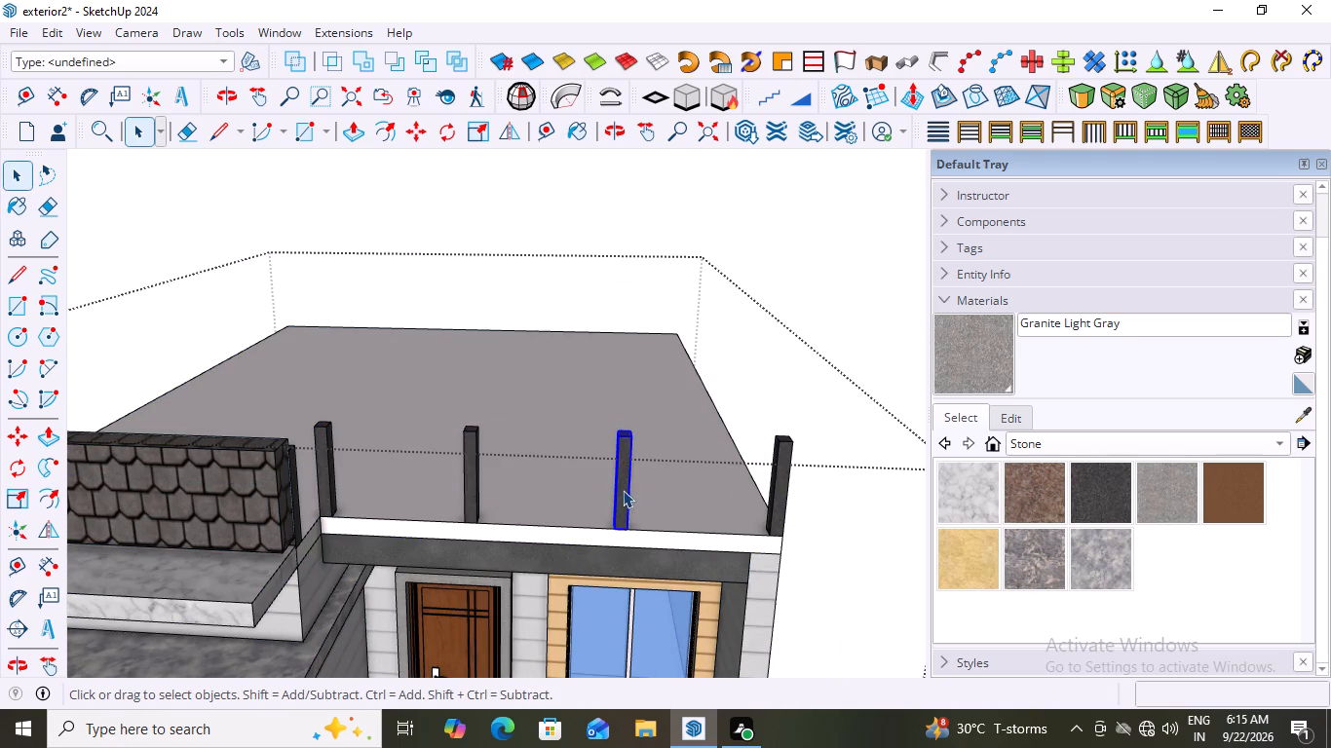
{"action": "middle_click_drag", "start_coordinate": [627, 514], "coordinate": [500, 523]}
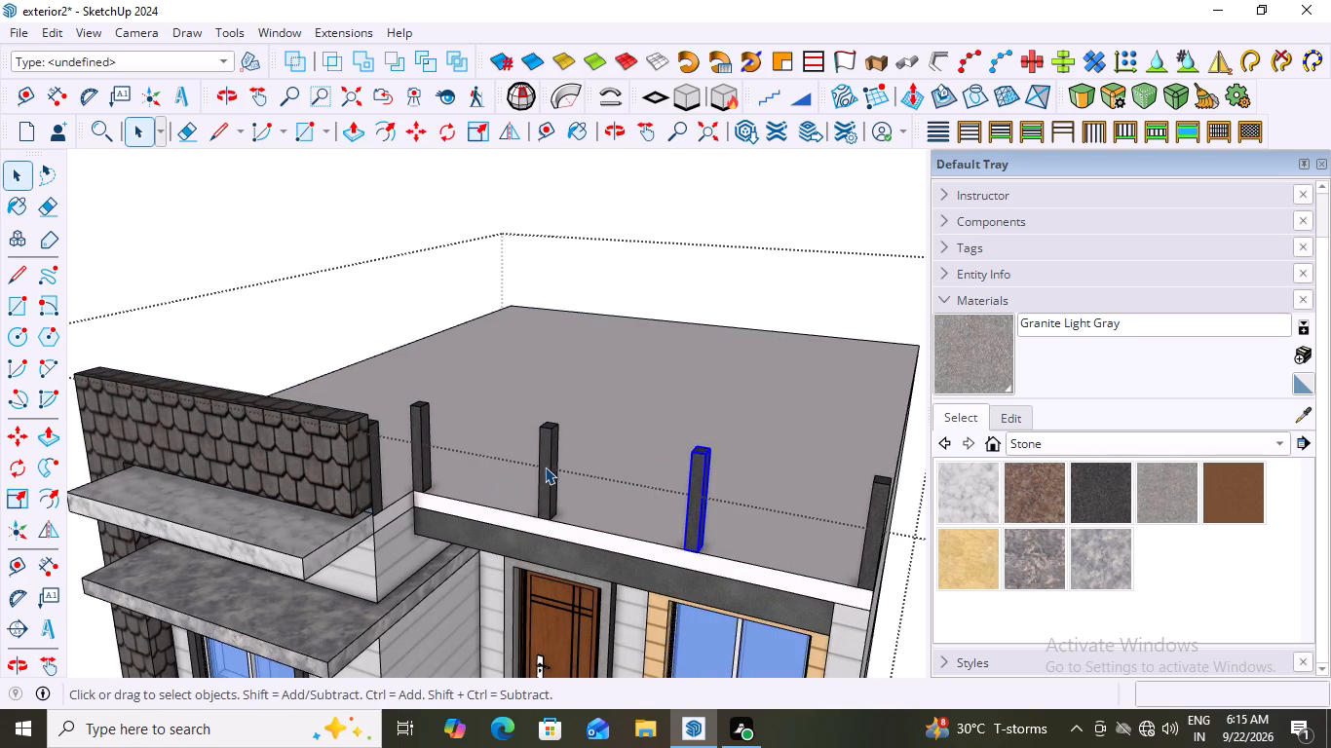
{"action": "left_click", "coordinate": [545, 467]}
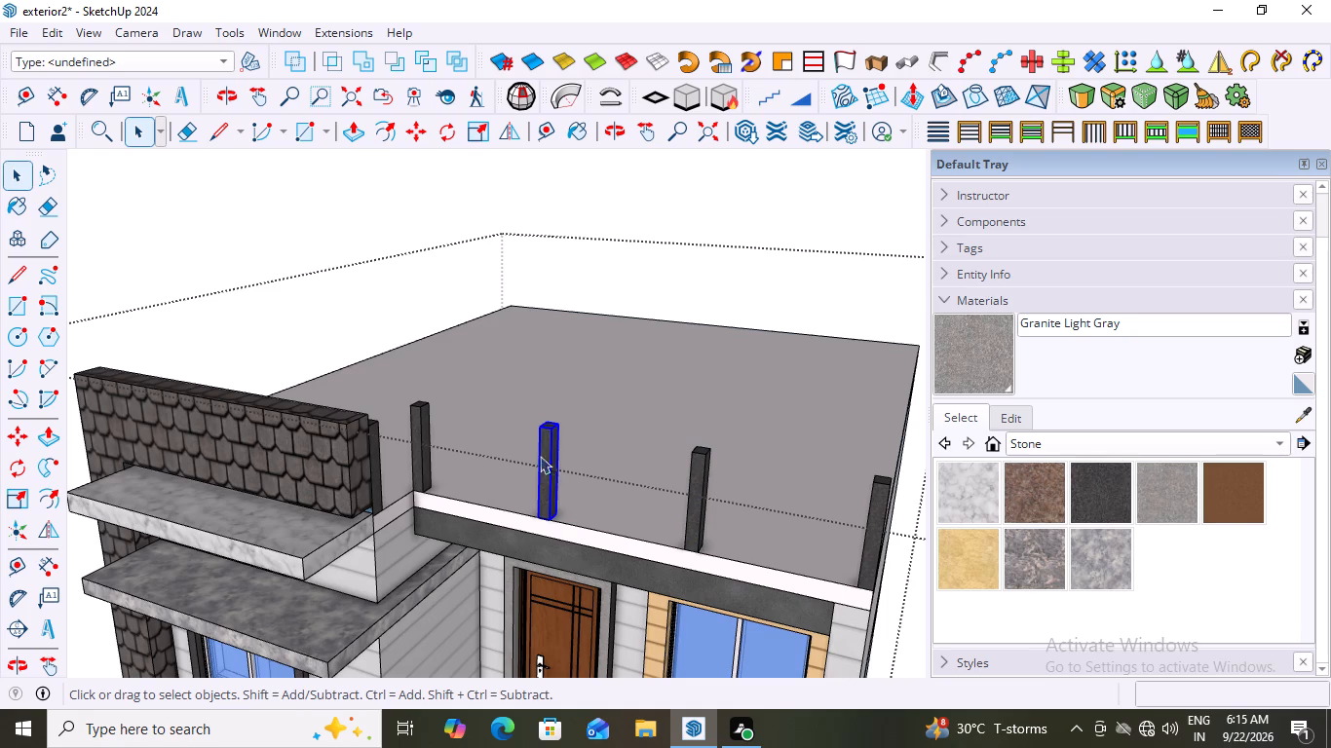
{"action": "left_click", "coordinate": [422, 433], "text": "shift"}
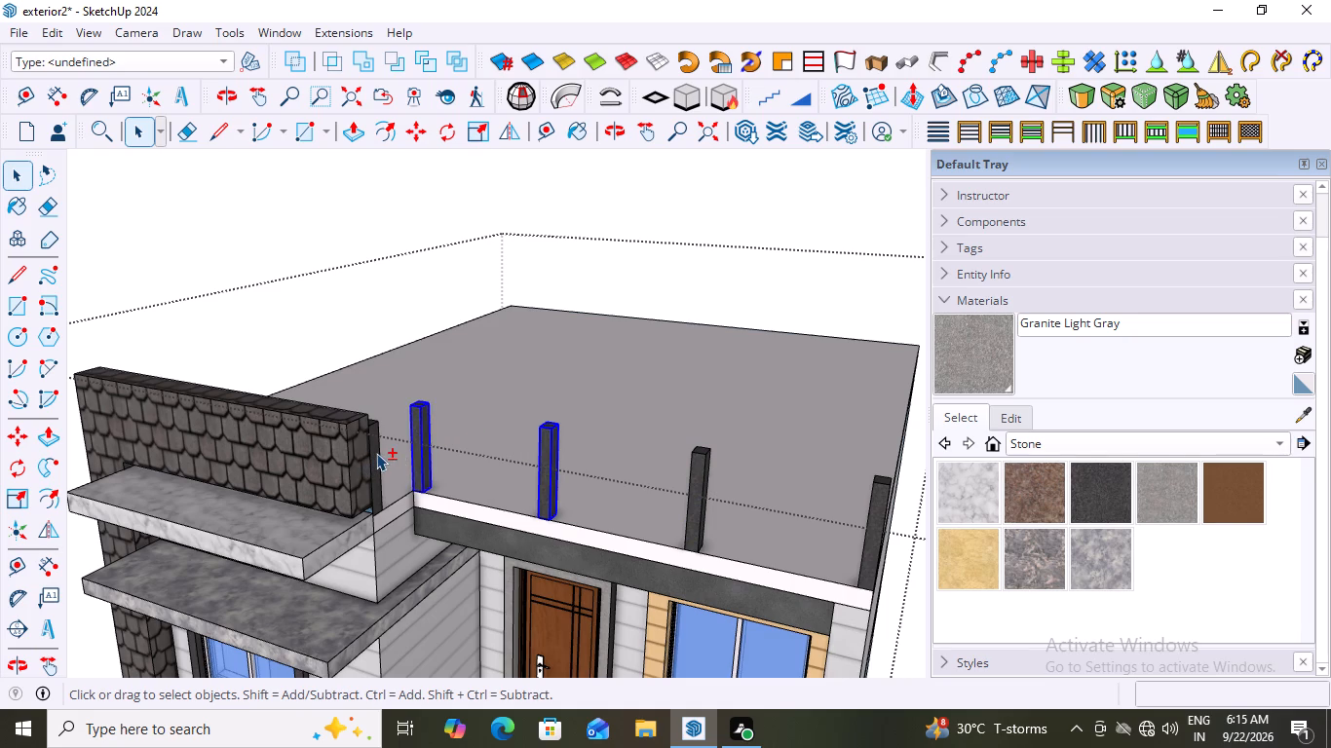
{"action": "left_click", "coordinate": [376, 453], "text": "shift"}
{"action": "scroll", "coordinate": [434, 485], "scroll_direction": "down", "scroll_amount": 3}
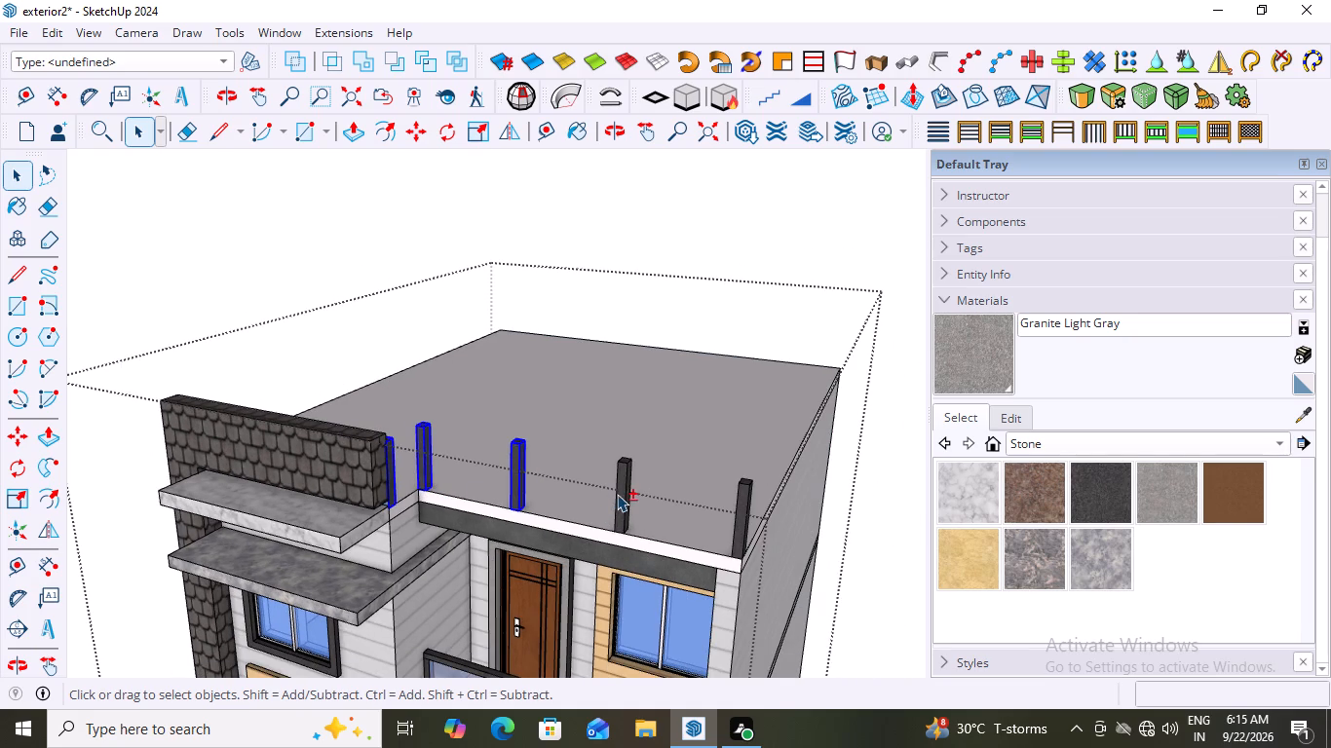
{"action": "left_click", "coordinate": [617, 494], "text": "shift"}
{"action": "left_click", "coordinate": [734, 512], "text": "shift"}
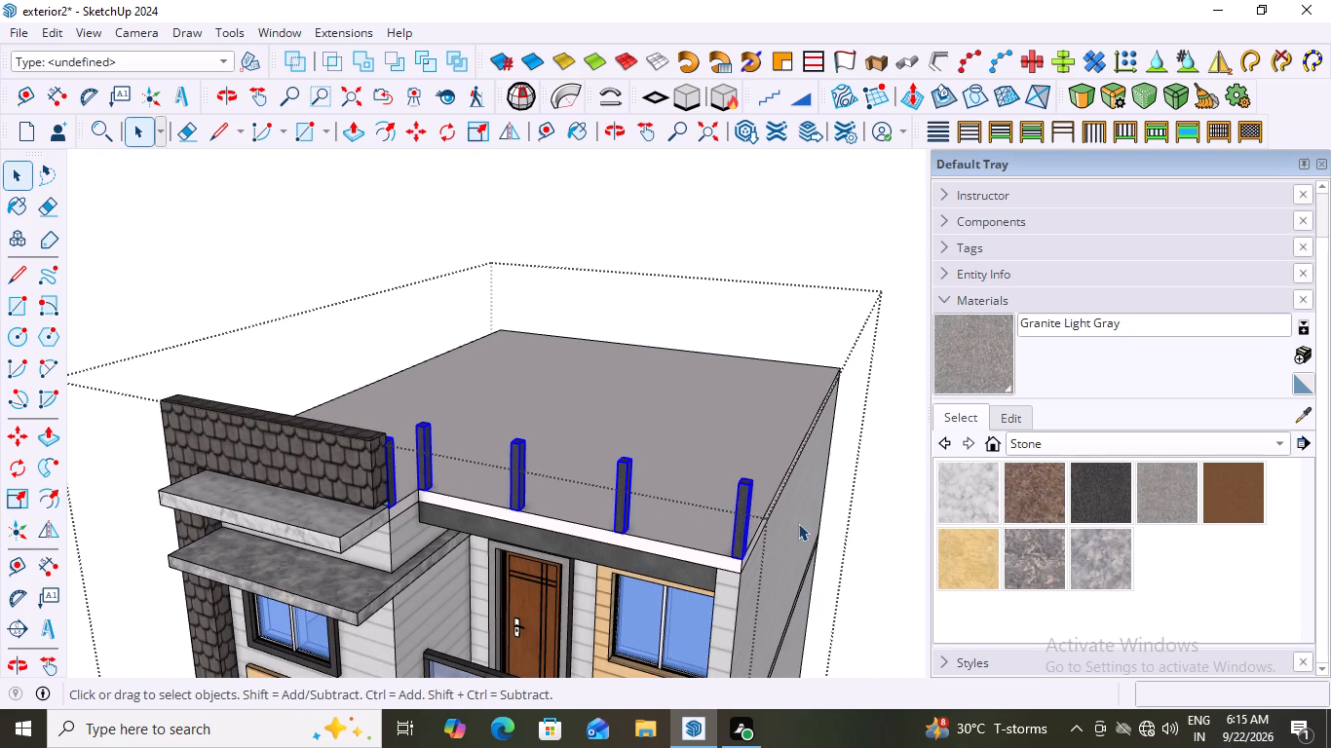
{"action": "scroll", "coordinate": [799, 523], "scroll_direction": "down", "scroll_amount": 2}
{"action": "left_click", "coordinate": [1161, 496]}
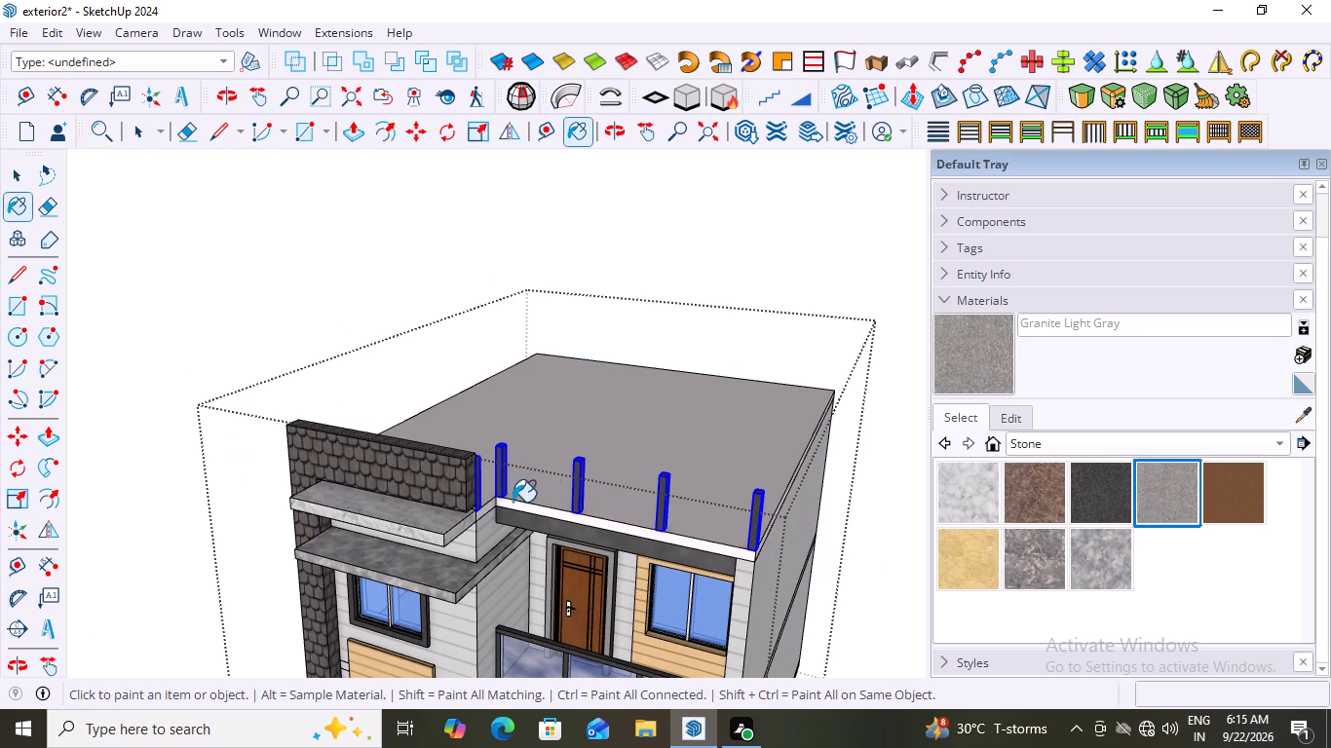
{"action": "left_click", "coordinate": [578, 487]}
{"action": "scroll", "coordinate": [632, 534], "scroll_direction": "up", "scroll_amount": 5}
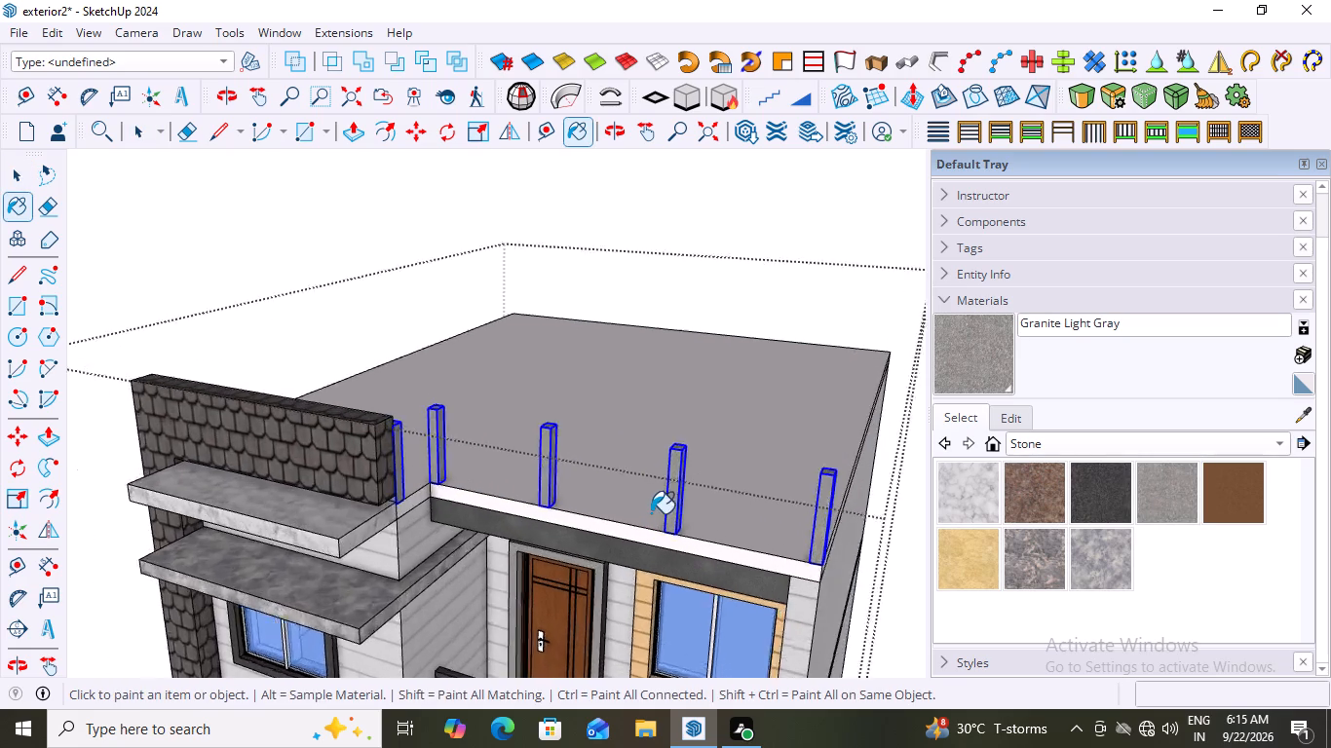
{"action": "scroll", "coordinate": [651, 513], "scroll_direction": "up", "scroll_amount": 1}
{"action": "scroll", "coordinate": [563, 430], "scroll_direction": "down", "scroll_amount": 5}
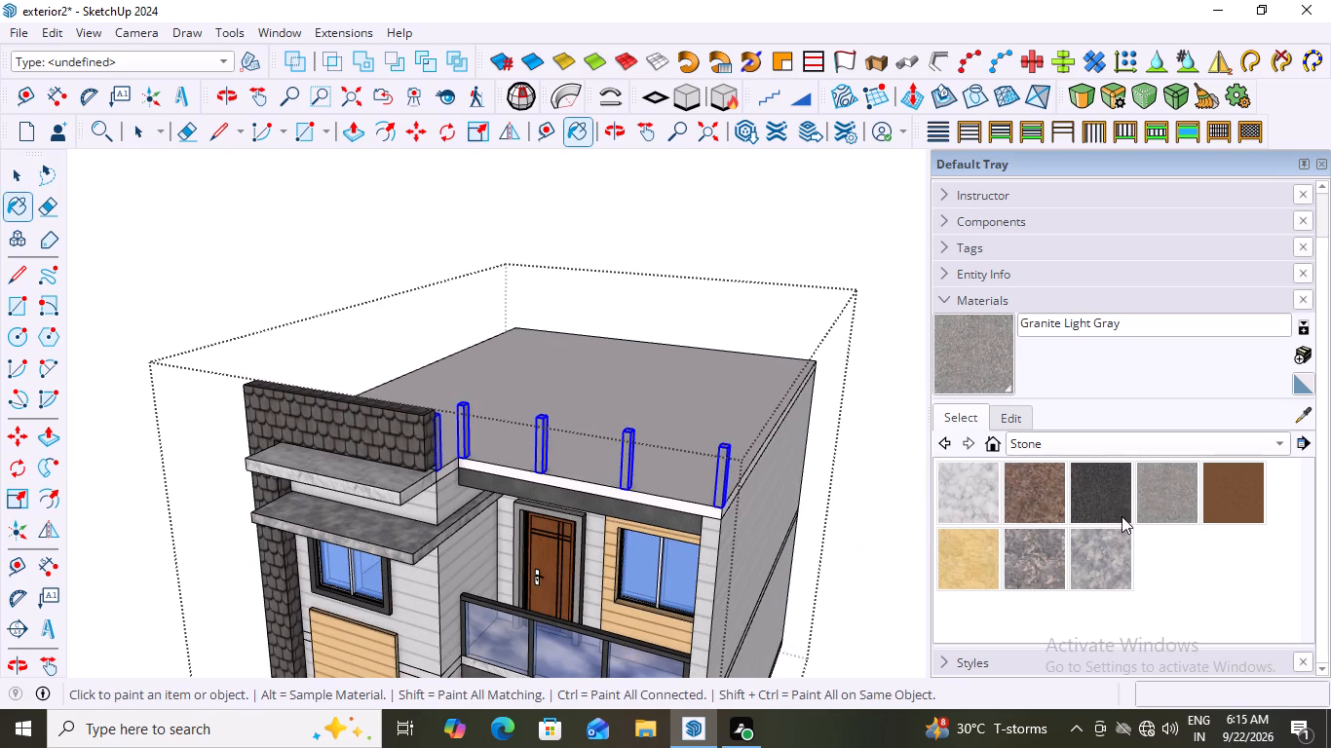
Repaint the five selected roof posts with the Stone material Granite Dark Gray.
{"action": "left_click", "coordinate": [1103, 505]}
{"action": "left_click", "coordinate": [623, 465]}
{"action": "scroll", "coordinate": [690, 452], "scroll_direction": "down", "scroll_amount": 5}
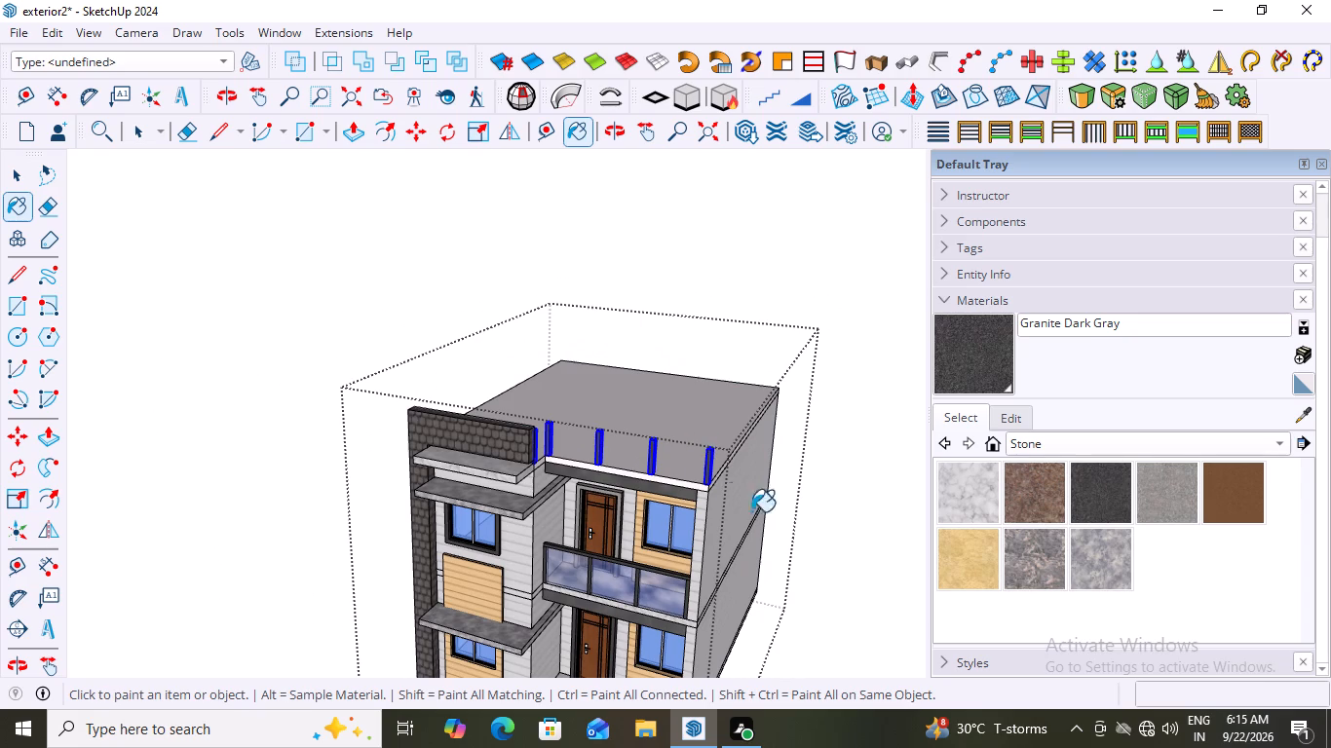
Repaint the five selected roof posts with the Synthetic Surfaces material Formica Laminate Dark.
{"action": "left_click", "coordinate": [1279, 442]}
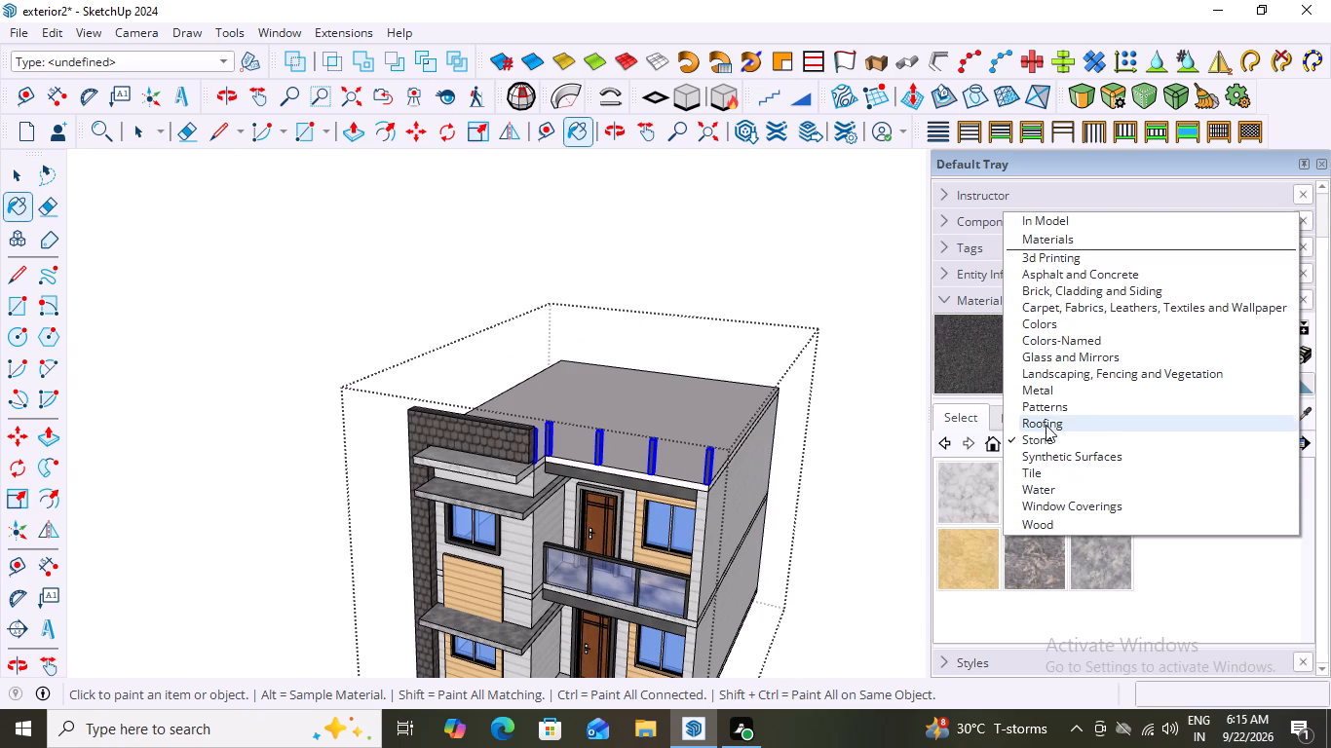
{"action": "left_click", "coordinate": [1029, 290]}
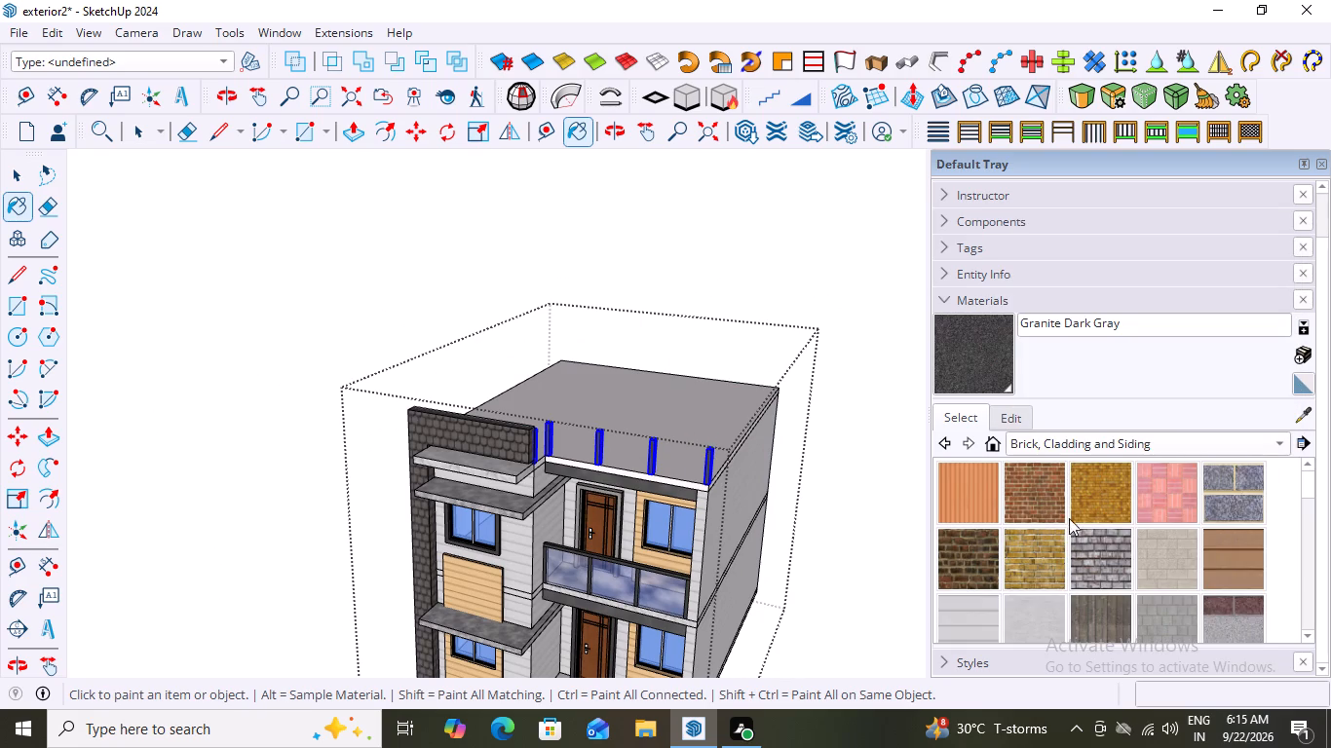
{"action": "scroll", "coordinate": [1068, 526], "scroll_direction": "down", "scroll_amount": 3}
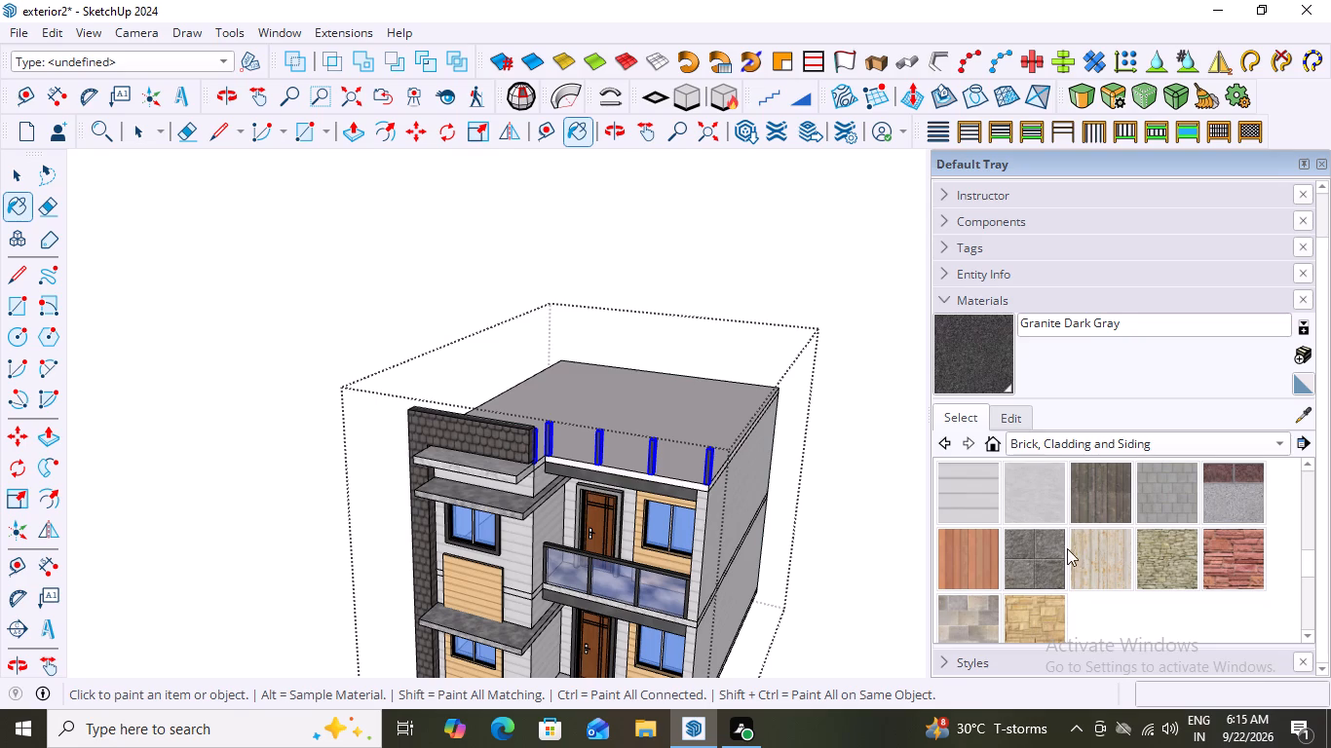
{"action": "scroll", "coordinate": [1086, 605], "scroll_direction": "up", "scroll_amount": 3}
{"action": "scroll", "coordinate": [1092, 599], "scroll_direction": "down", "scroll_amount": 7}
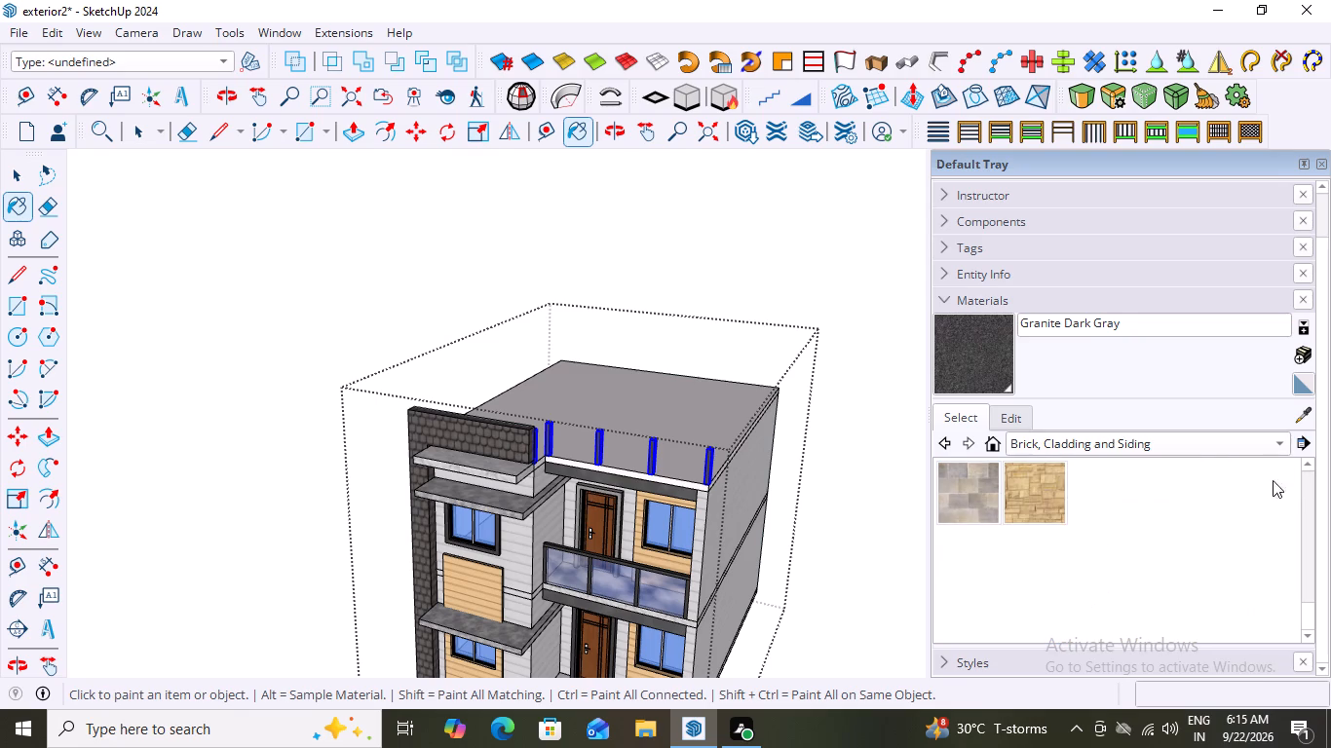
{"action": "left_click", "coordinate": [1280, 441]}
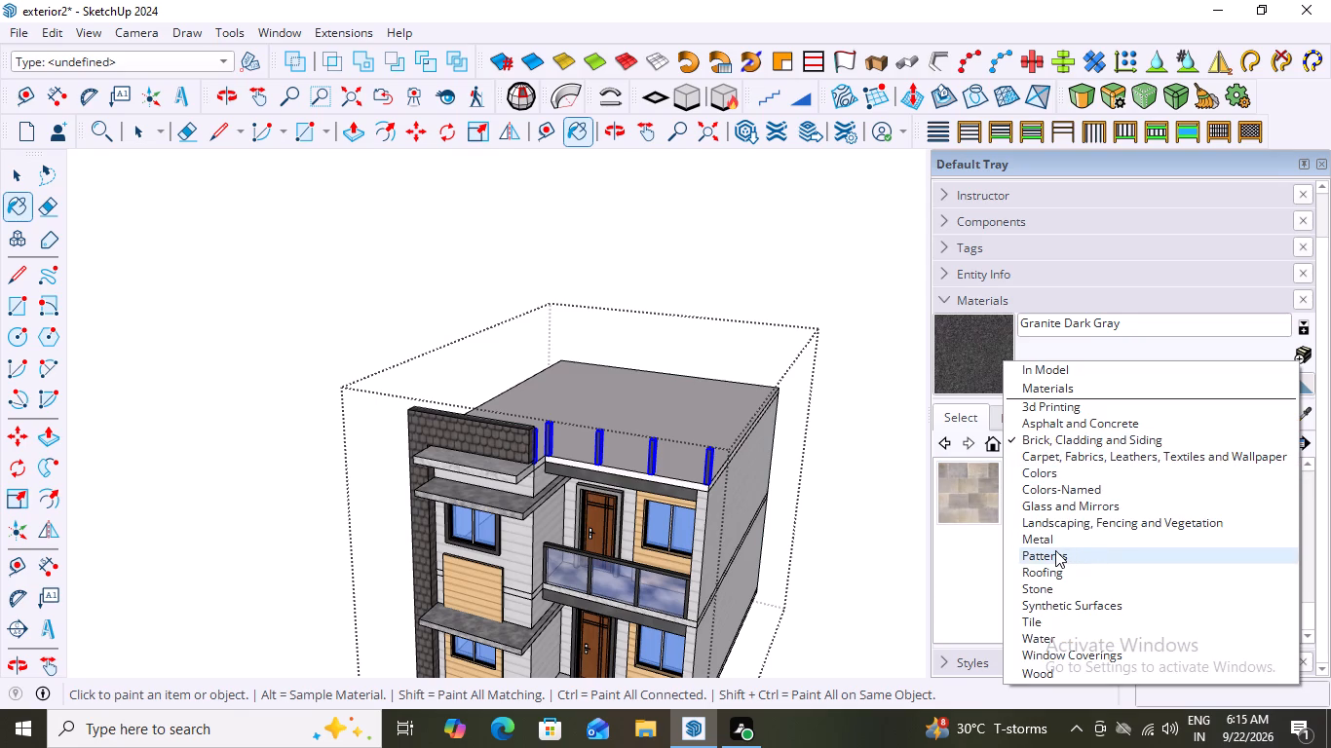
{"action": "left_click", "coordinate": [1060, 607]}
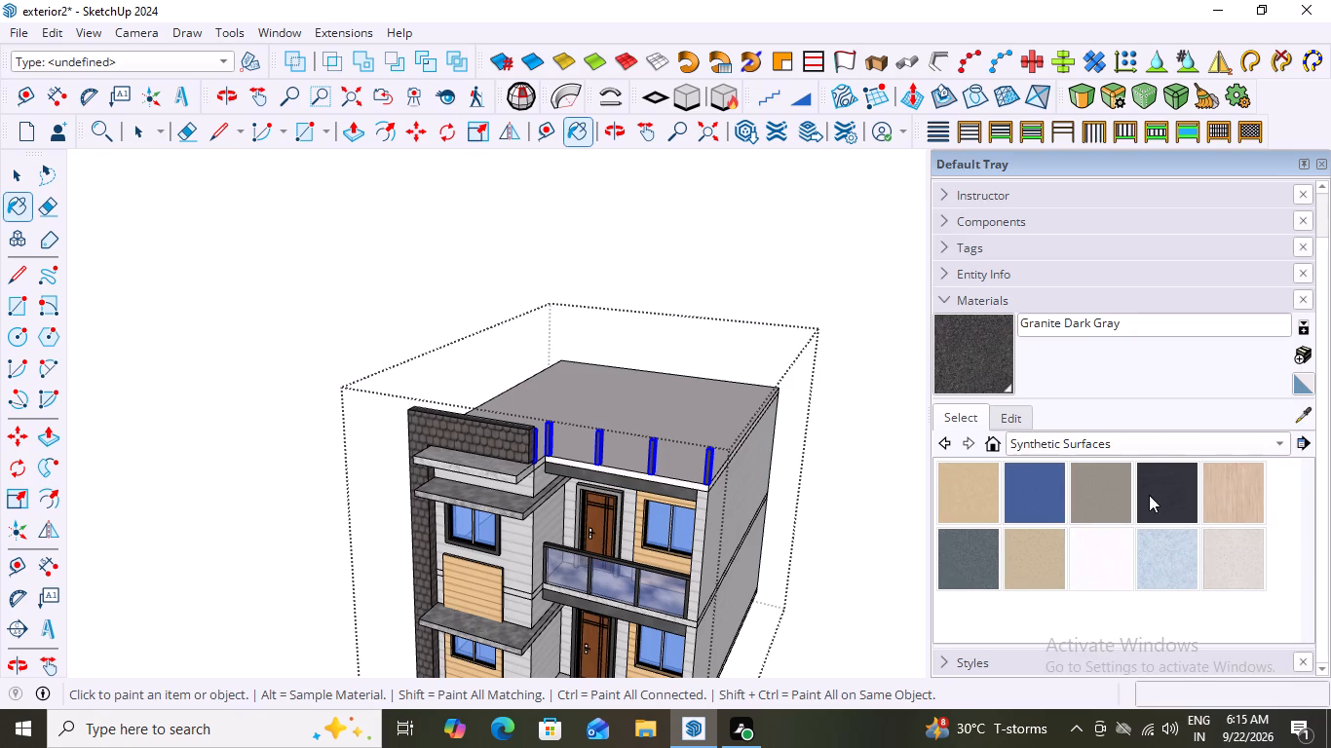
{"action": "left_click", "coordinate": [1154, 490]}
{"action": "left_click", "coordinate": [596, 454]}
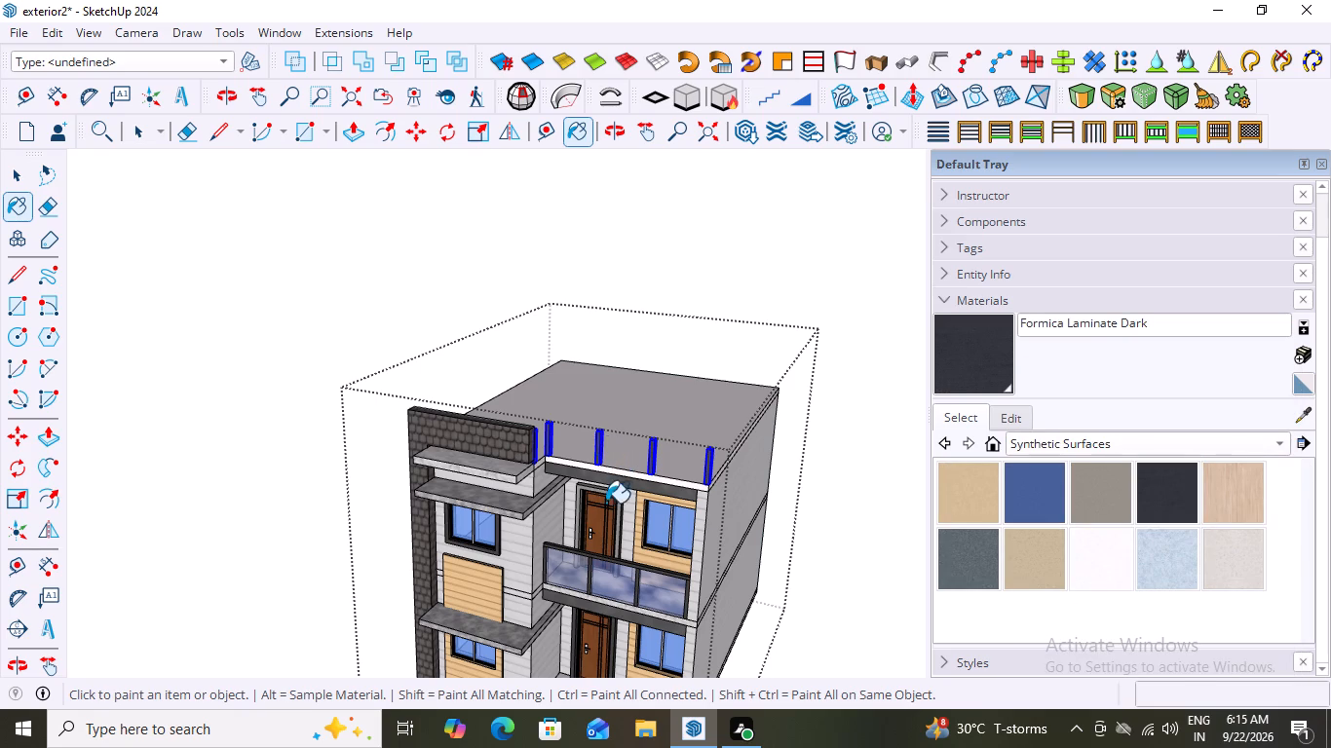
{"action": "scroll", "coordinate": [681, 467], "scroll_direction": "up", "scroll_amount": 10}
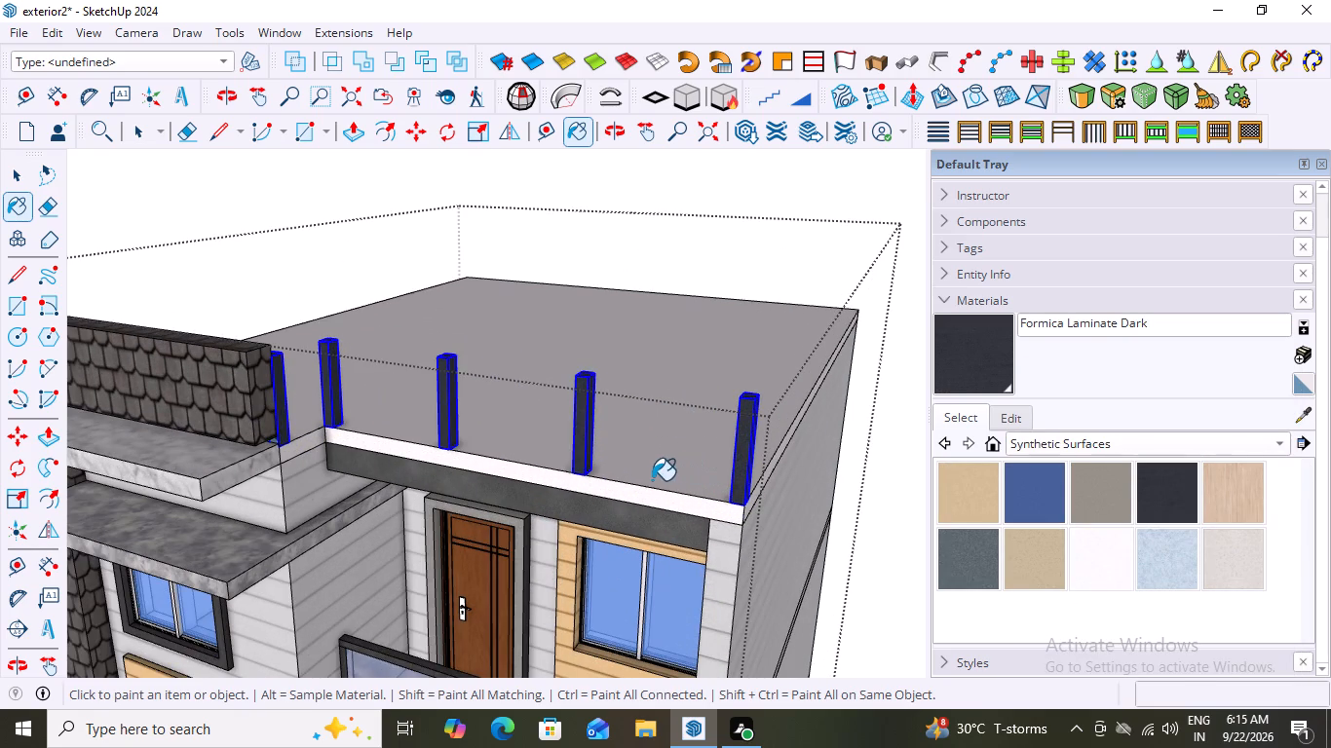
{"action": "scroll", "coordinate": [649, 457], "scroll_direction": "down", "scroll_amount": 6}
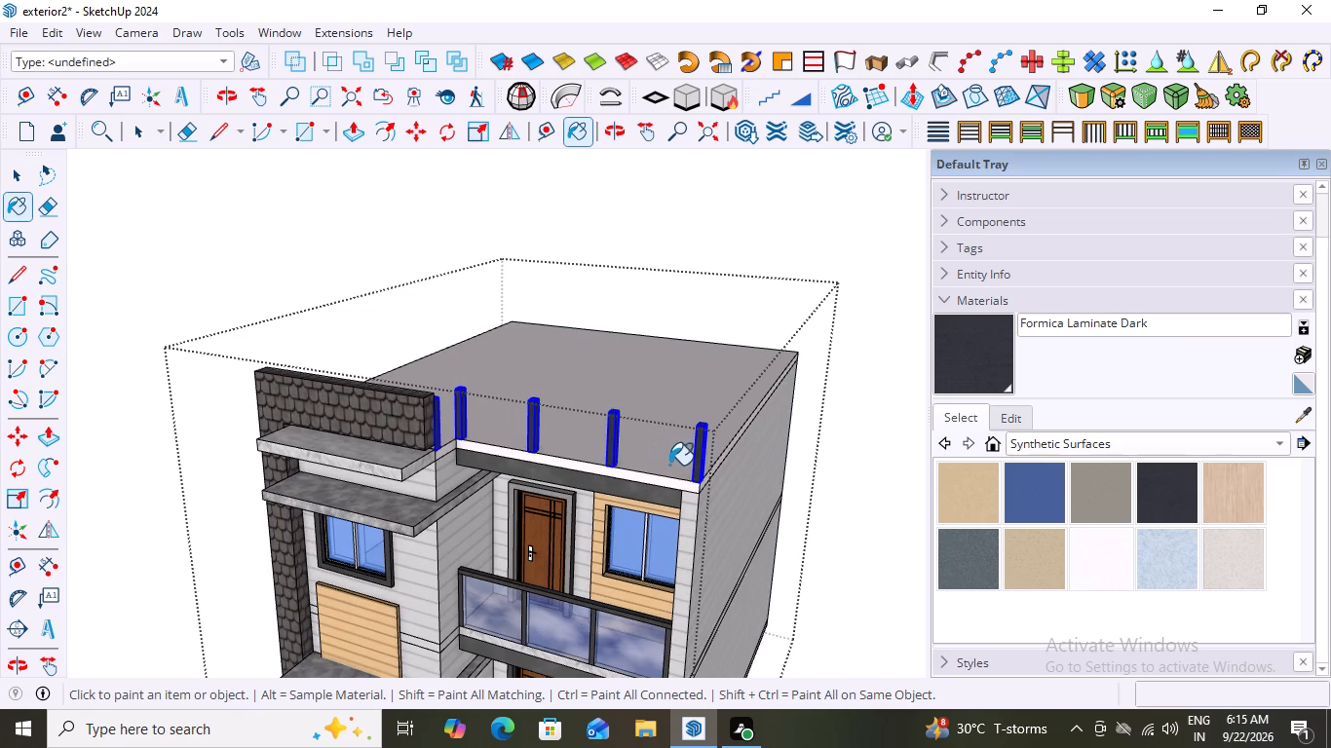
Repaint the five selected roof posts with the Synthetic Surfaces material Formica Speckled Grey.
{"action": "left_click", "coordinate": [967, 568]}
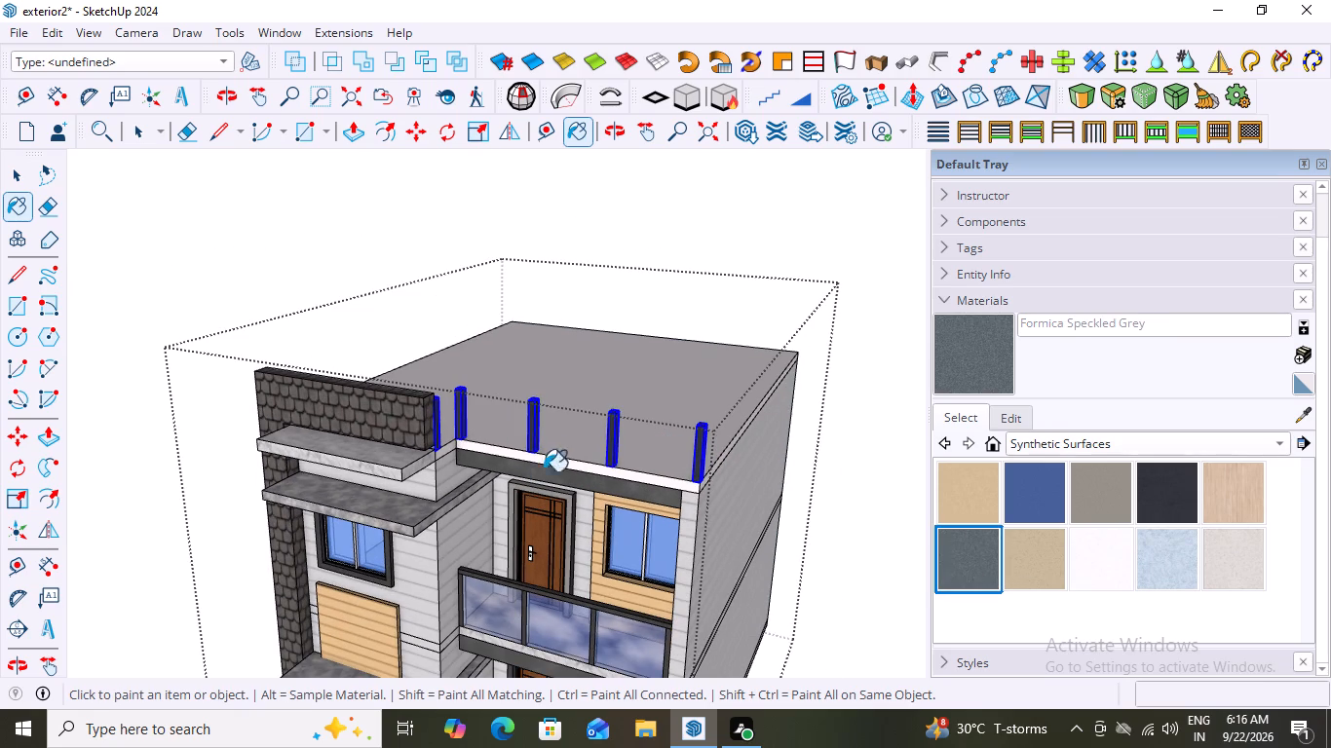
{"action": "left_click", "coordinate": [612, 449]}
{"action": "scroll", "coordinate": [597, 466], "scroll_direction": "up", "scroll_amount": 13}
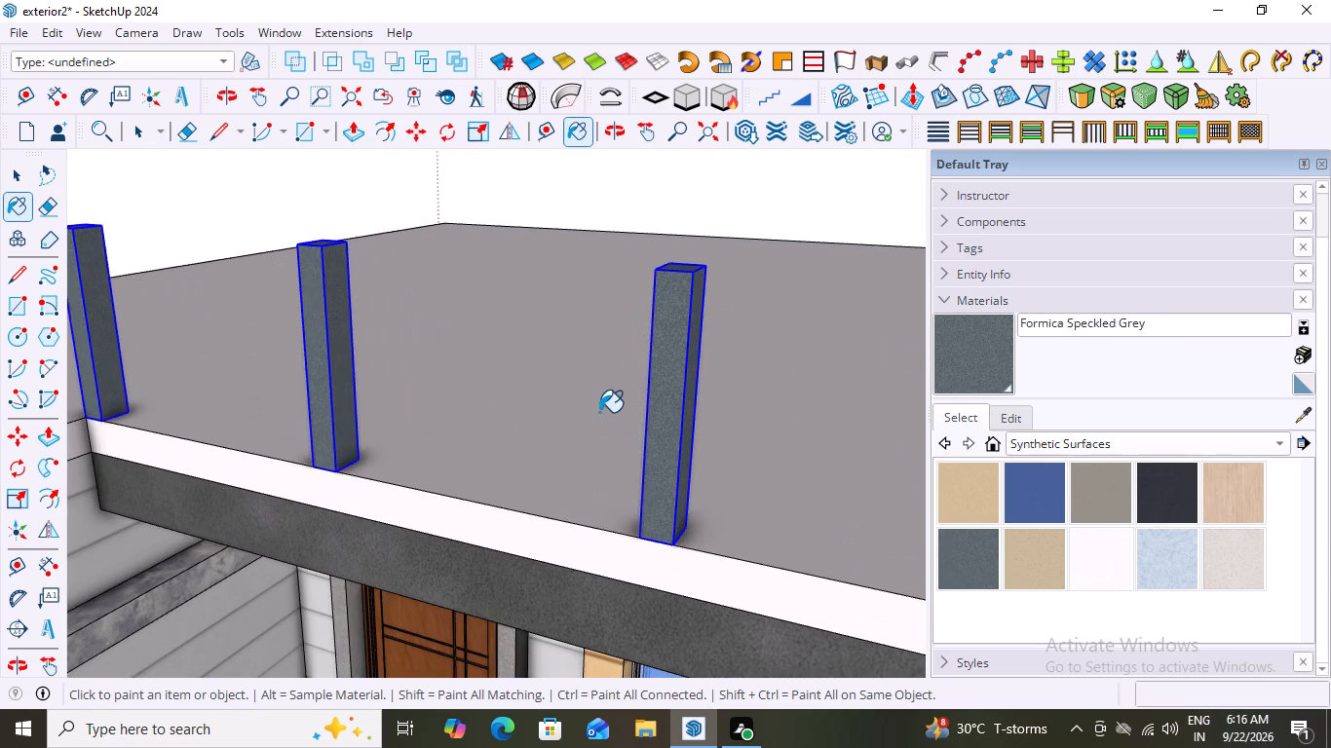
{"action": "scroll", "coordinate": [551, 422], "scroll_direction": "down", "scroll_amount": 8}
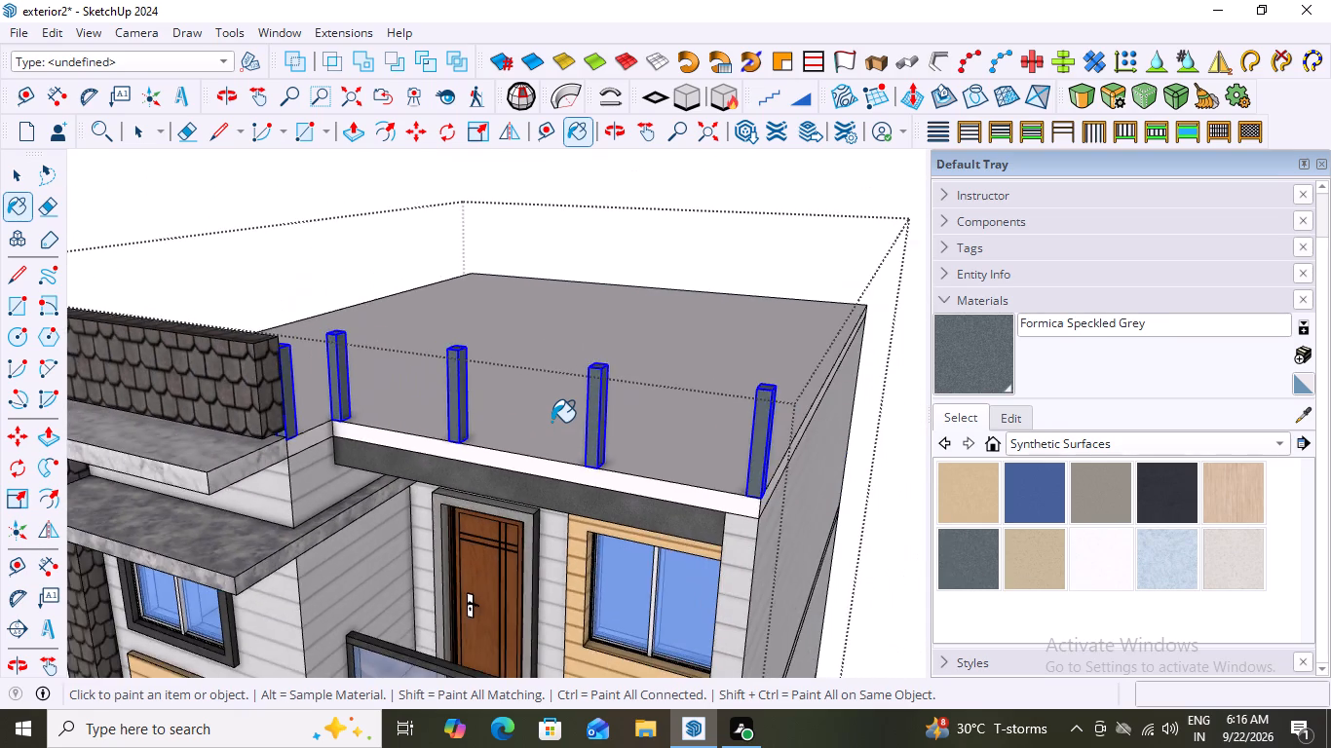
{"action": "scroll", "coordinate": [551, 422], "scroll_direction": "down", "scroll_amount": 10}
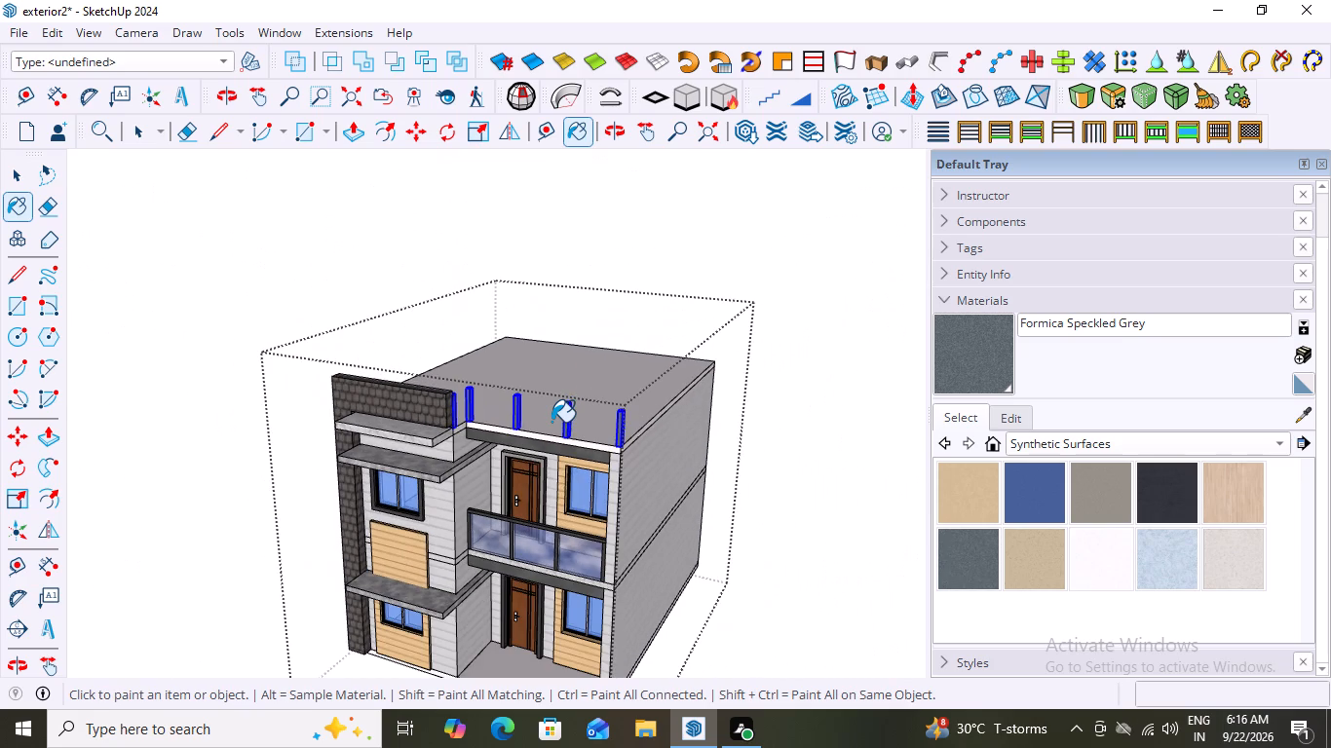
Repaint the five selected roof posts with the Stone material Granite Dark Gray and close the house group.
{"action": "left_click", "coordinate": [1286, 443]}
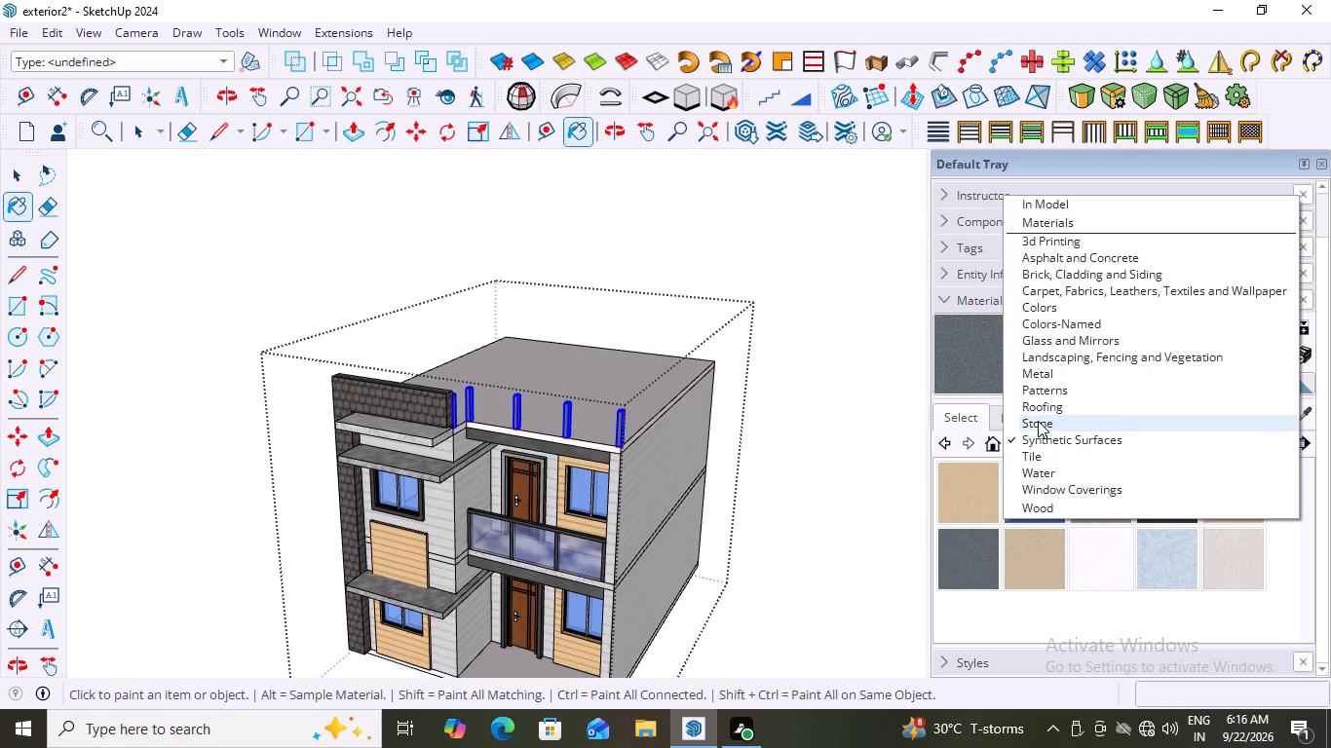
{"action": "left_click", "coordinate": [1038, 421]}
{"action": "left_click", "coordinate": [1103, 506]}
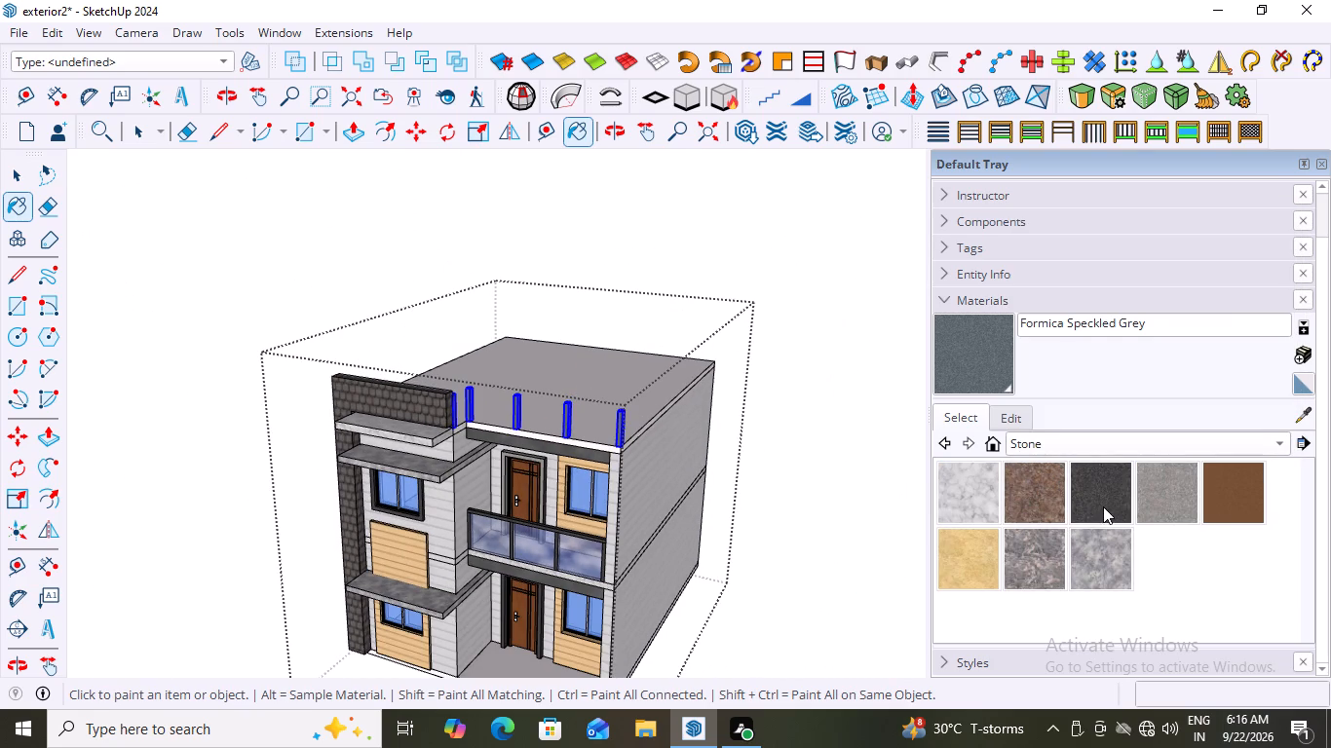
{"action": "left_click", "coordinate": [568, 428]}
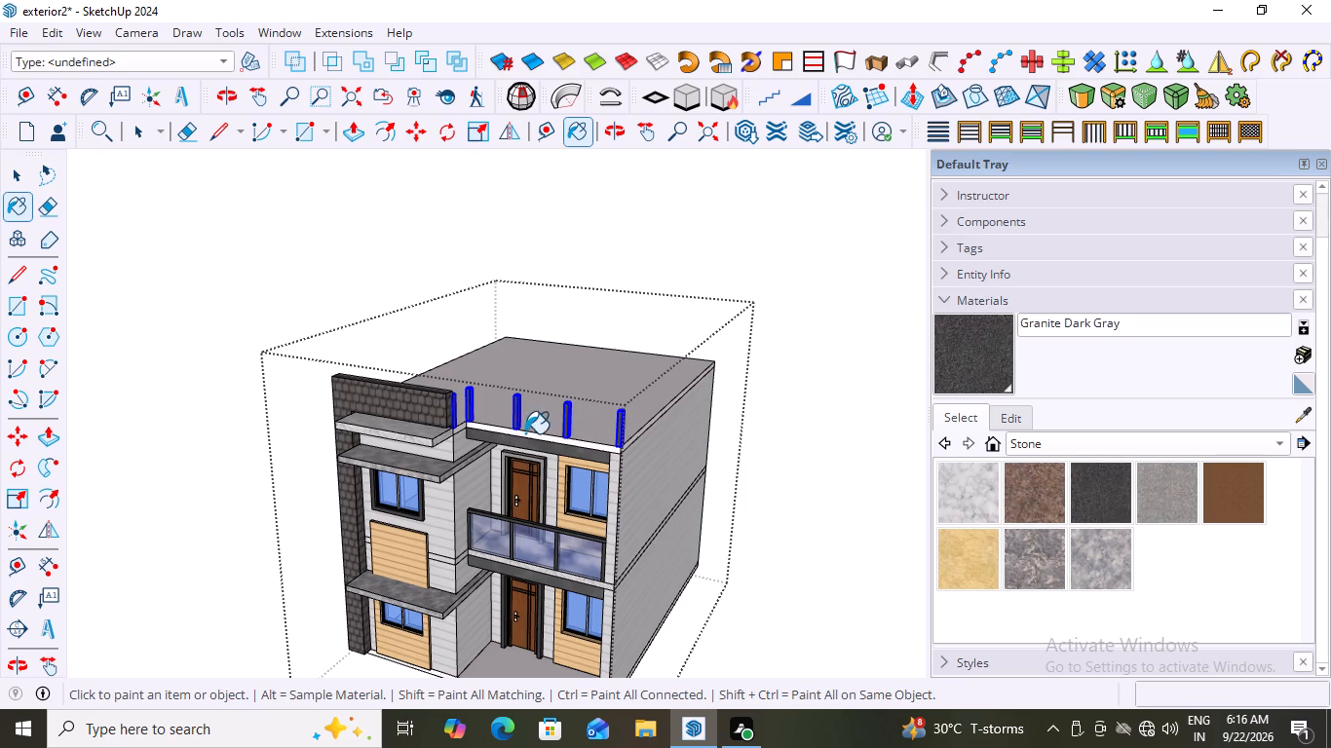
{"action": "scroll", "coordinate": [521, 416], "scroll_direction": "up", "scroll_amount": 14}
{"action": "scroll", "coordinate": [606, 474], "scroll_direction": "down", "scroll_amount": 5}
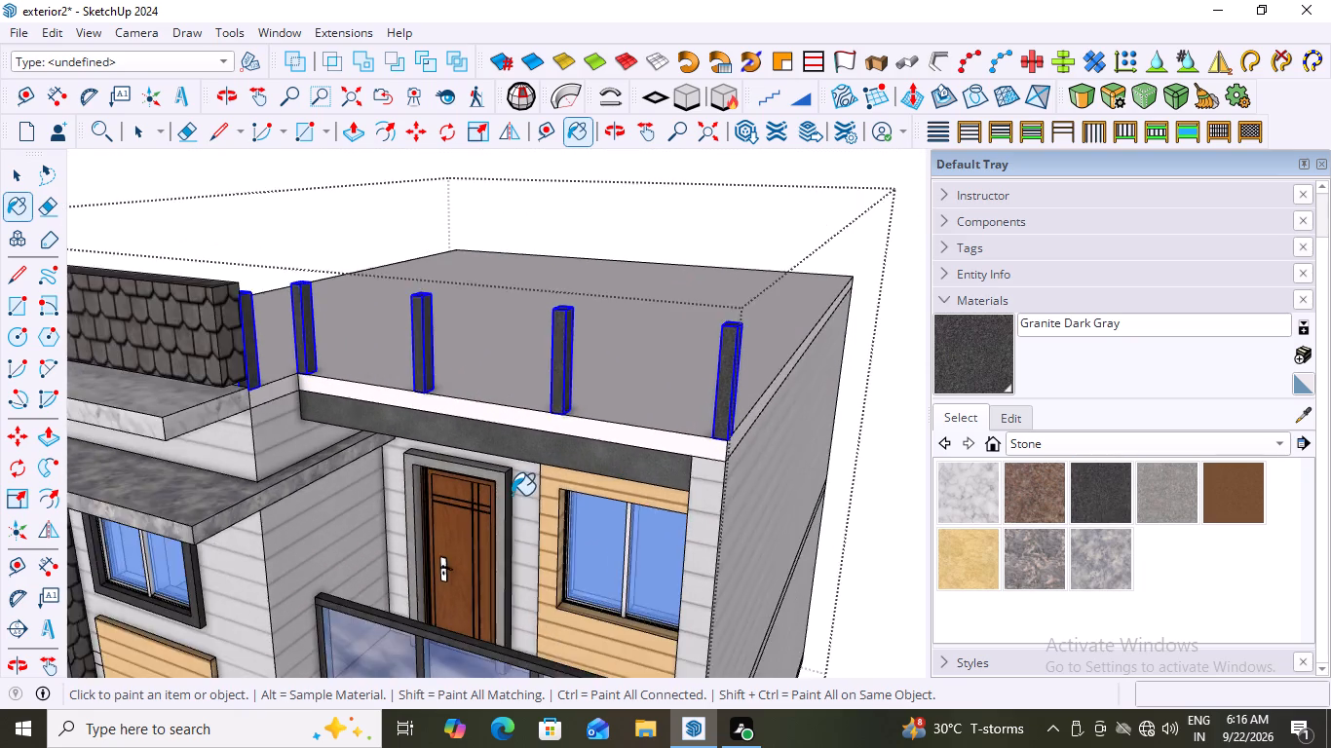
{"action": "scroll", "coordinate": [512, 495], "scroll_direction": "down", "scroll_amount": 15}
{"action": "scroll", "coordinate": [528, 544], "scroll_direction": "up", "scroll_amount": 5}
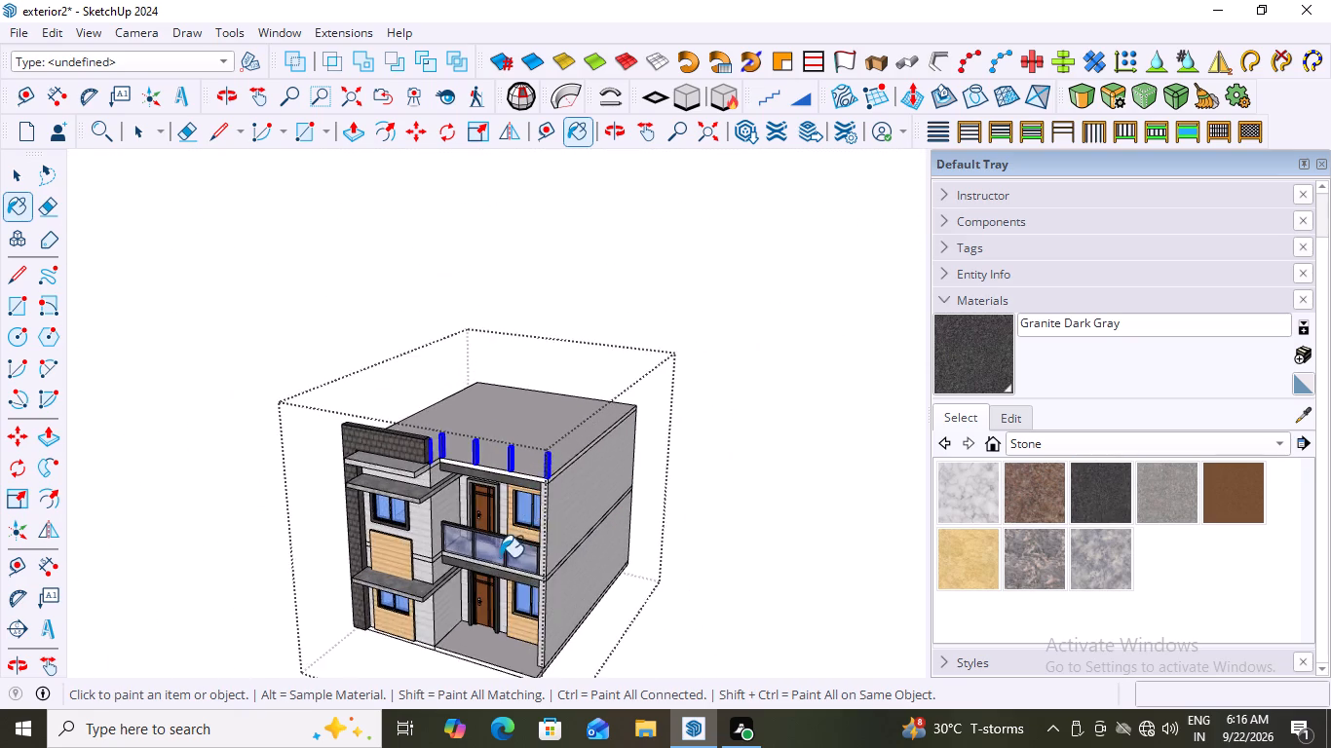
{"action": "scroll", "coordinate": [500, 557], "scroll_direction": "up", "scroll_amount": 16}
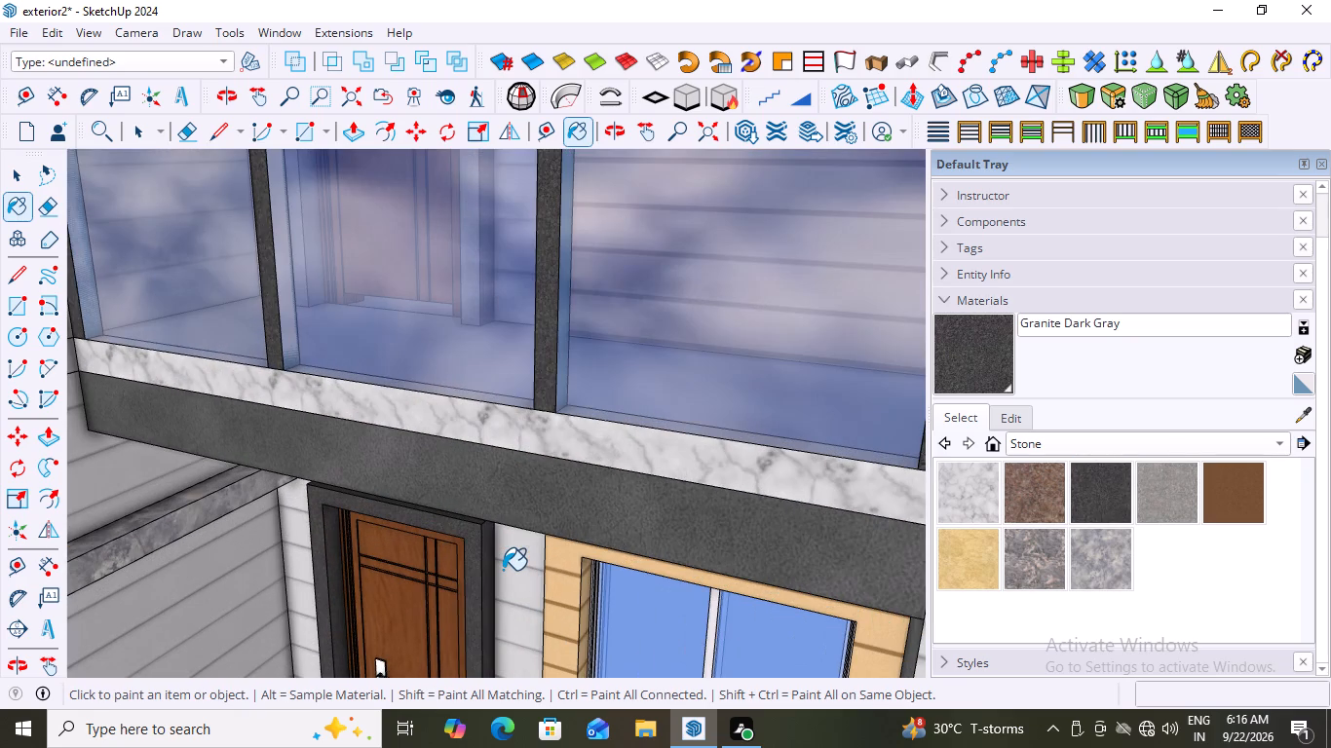
{"action": "scroll", "coordinate": [528, 441], "scroll_direction": "down", "scroll_amount": 2}
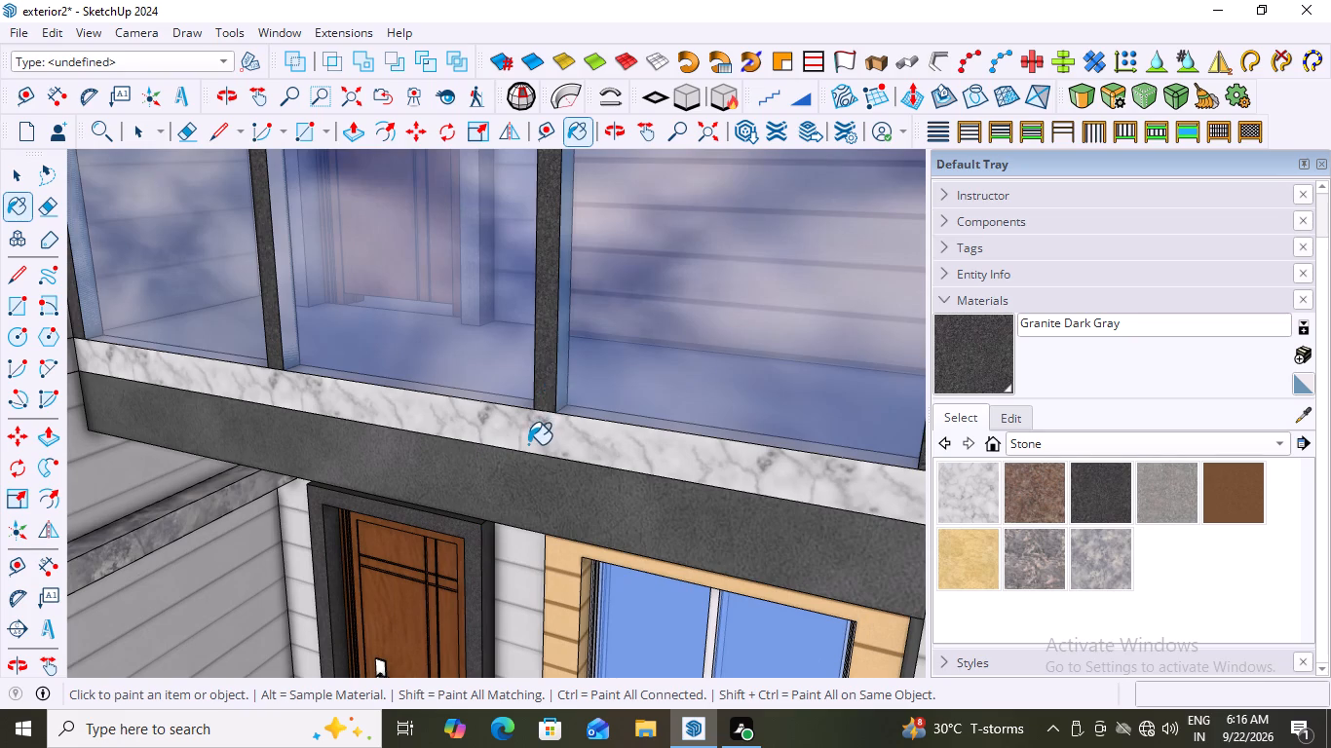
{"action": "scroll", "coordinate": [528, 444], "scroll_direction": "down", "scroll_amount": 14}
{"action": "key", "text": "space"}
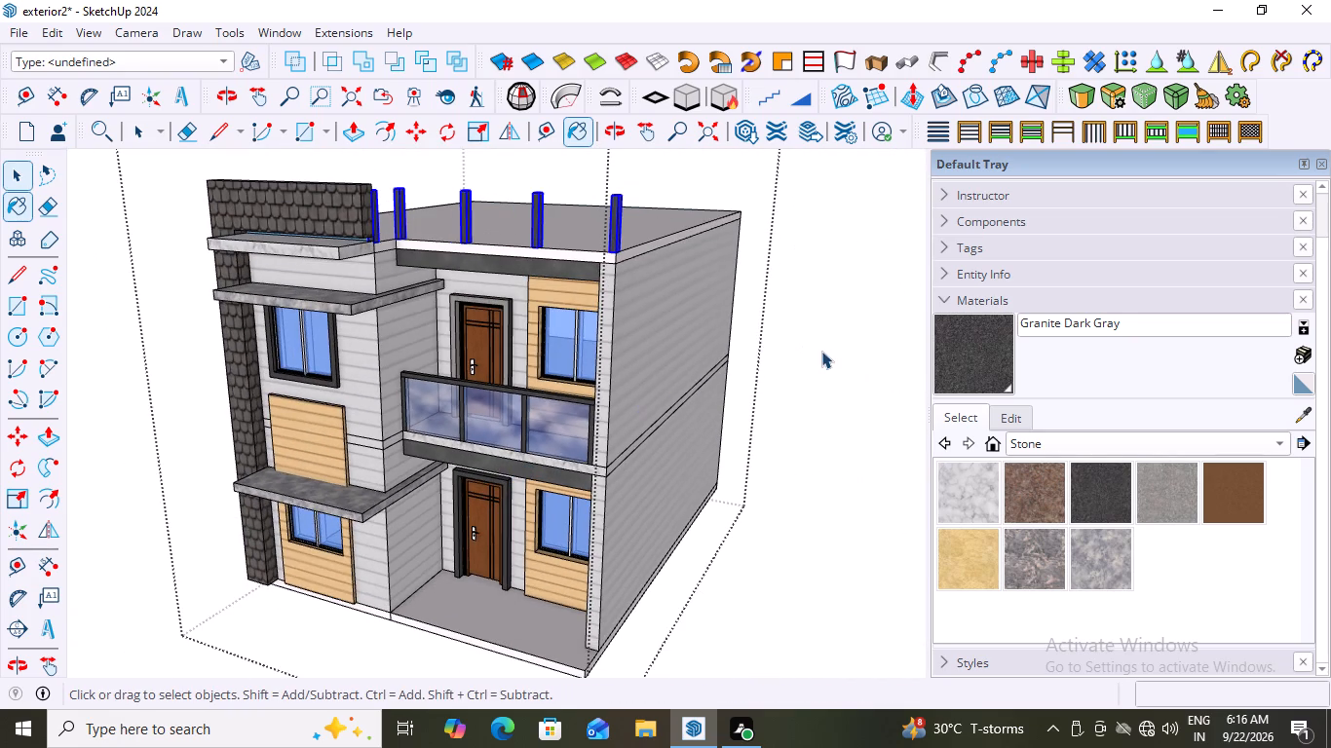
{"action": "left_click", "coordinate": [821, 351]}
Examine the roof posts against the balcony railing and facade from the front, close up and from above.
{"action": "middle_click_drag", "start_coordinate": [516, 458], "coordinate": [614, 466]}
{"action": "scroll", "coordinate": [526, 465], "scroll_direction": "down", "scroll_amount": 1}
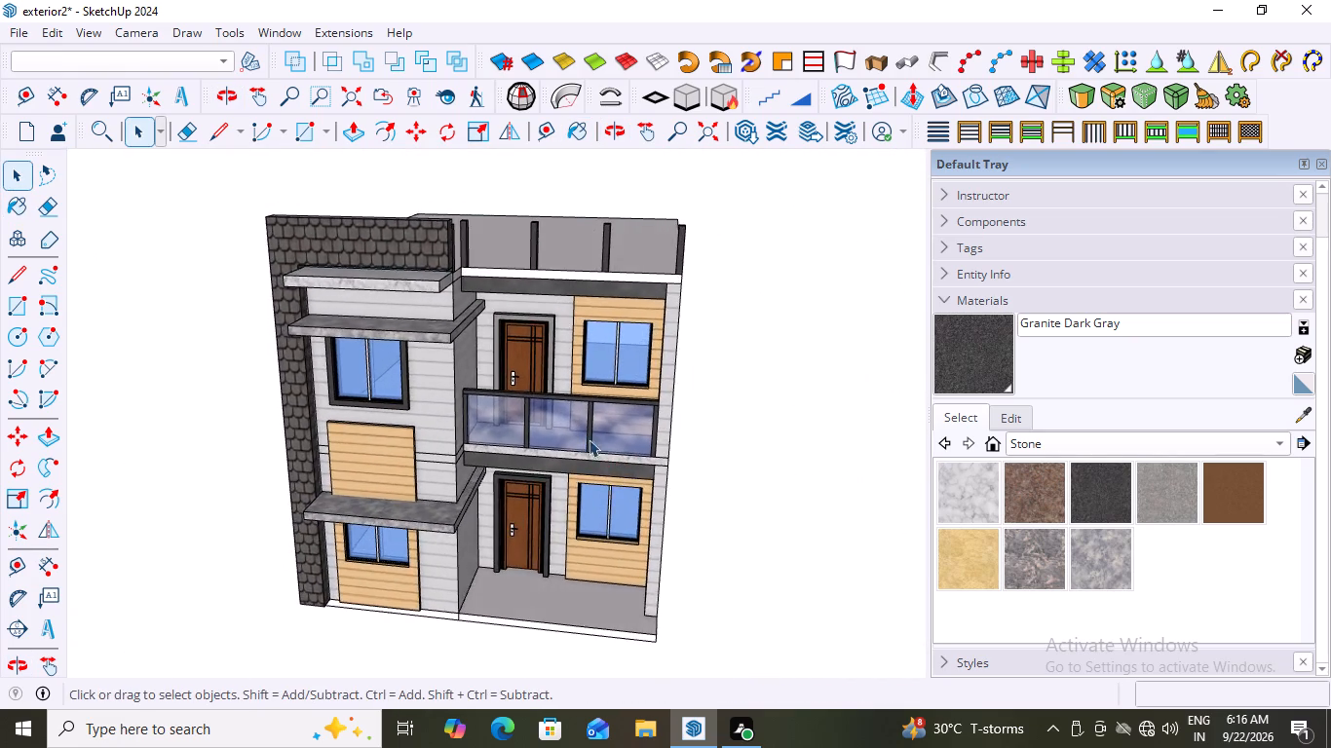
{"action": "scroll", "coordinate": [573, 392], "scroll_direction": "down", "scroll_amount": 4}
{"action": "scroll", "coordinate": [565, 240], "scroll_direction": "up", "scroll_amount": 6}
{"action": "scroll", "coordinate": [508, 335], "scroll_direction": "up", "scroll_amount": 1}
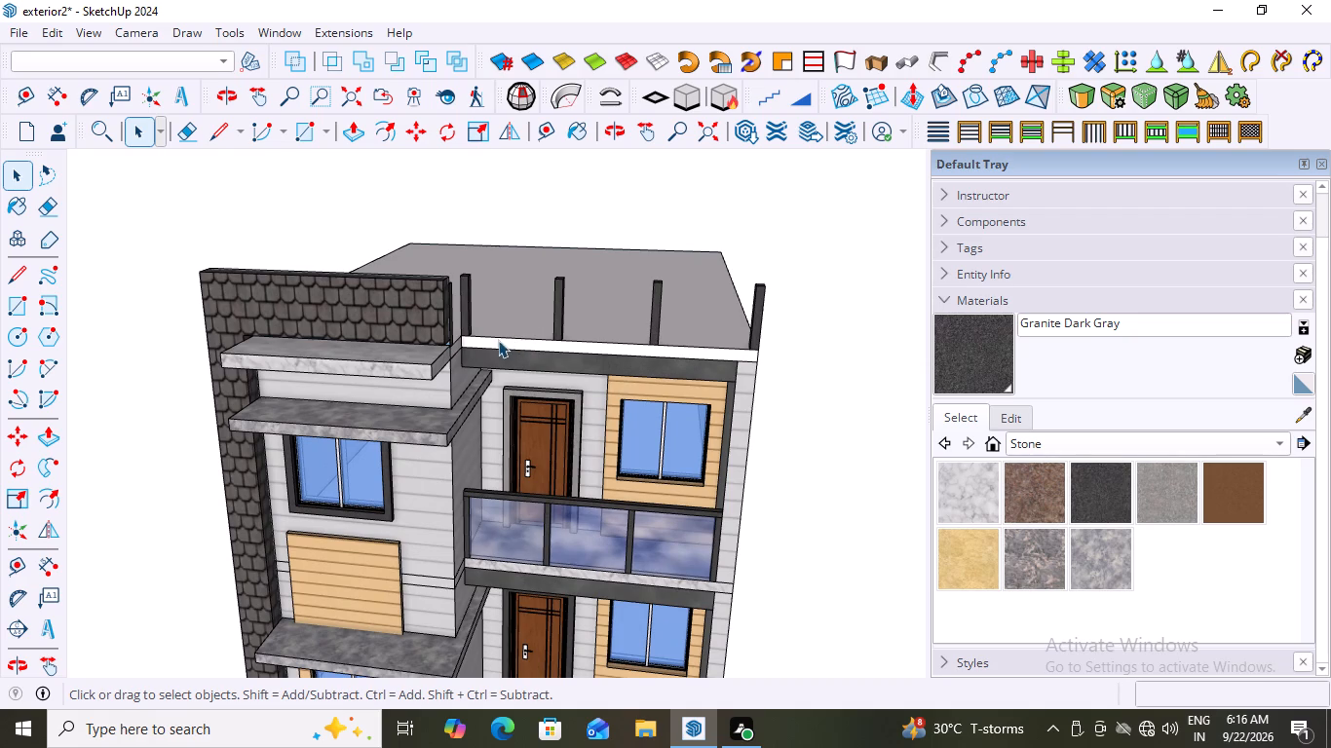
{"action": "middle_click_drag", "start_coordinate": [485, 343], "coordinate": [474, 326]}
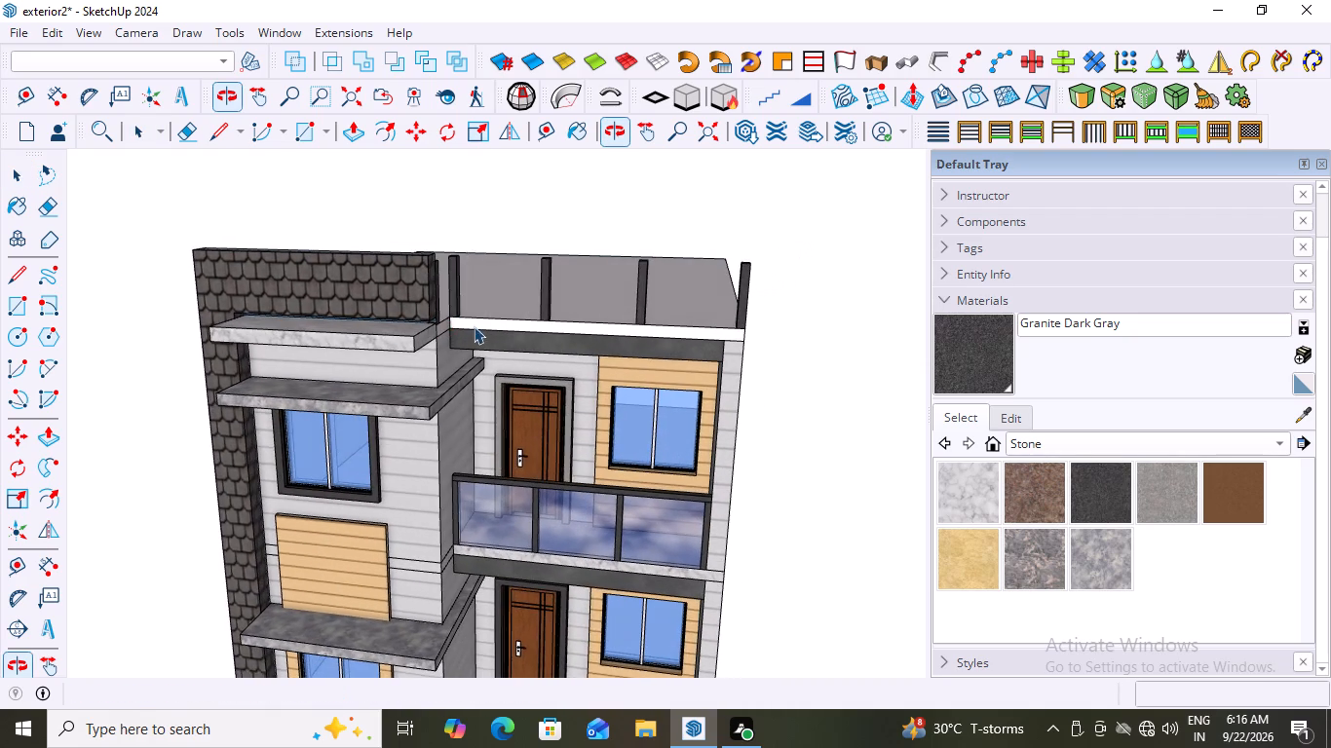
{"action": "scroll", "coordinate": [497, 267], "scroll_direction": "up", "scroll_amount": 5}
{"action": "middle_click_drag", "start_coordinate": [507, 269], "coordinate": [438, 289]}
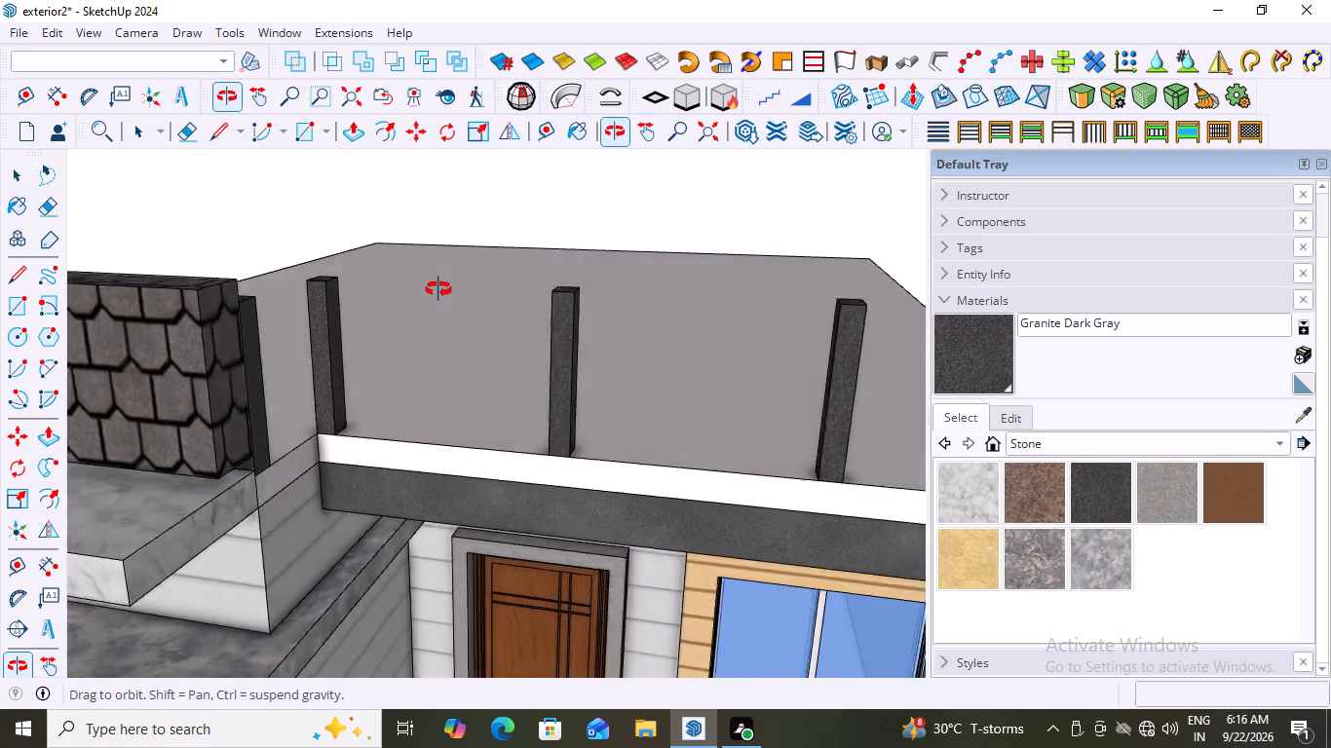
{"action": "middle_click_drag", "start_coordinate": [438, 289], "coordinate": [462, 263]}
{"action": "scroll", "coordinate": [475, 251], "scroll_direction": "down", "scroll_amount": 7}
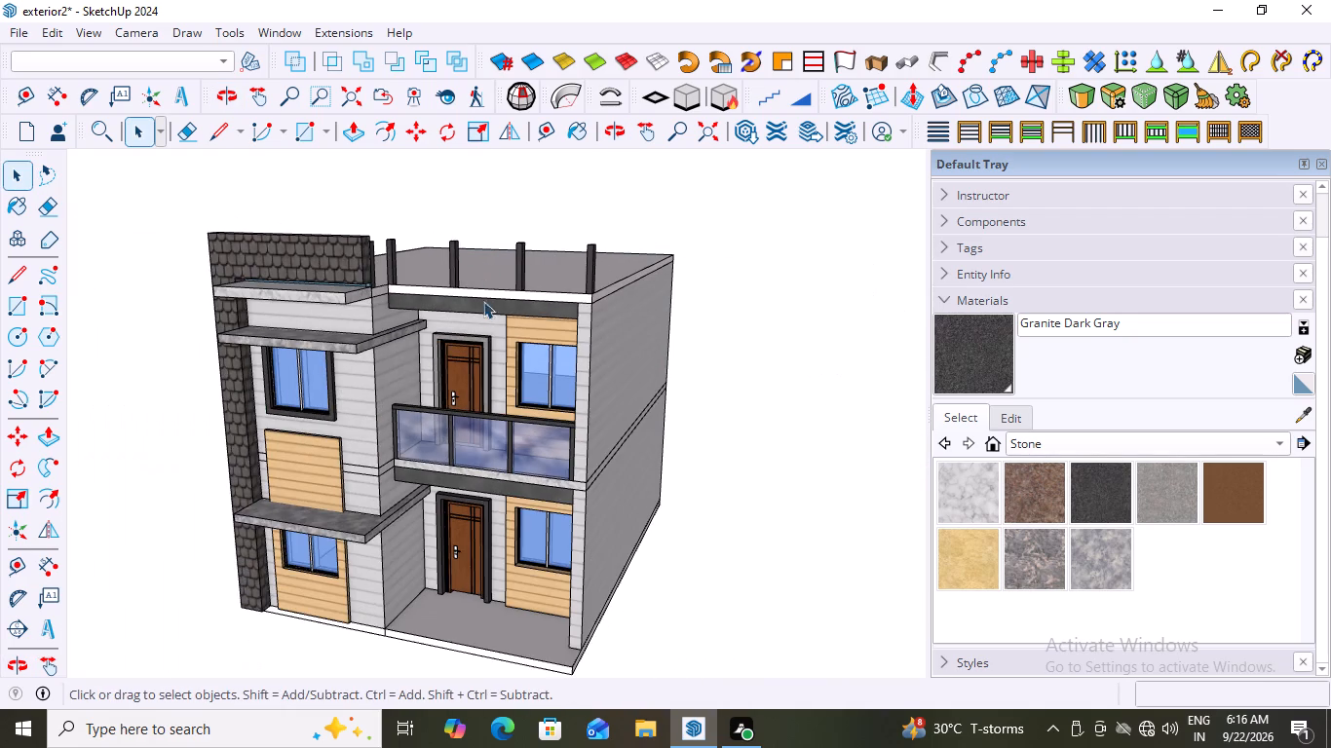
{"action": "middle_click_drag", "start_coordinate": [494, 307], "coordinate": [550, 307]}
{"action": "scroll", "coordinate": [487, 217], "scroll_direction": "up", "scroll_amount": 3}
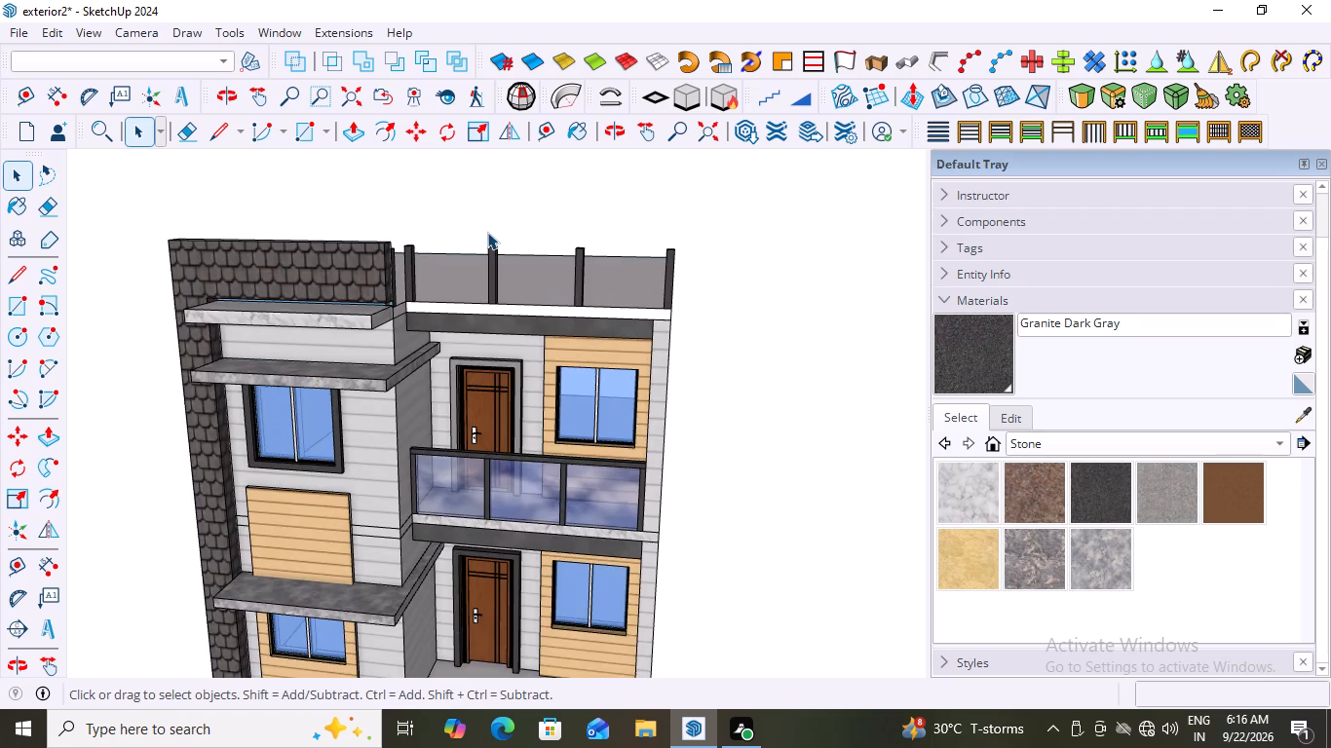
{"action": "scroll", "coordinate": [487, 232], "scroll_direction": "up", "scroll_amount": 7}
{"action": "middle_click_drag", "start_coordinate": [354, 278], "coordinate": [359, 297]}
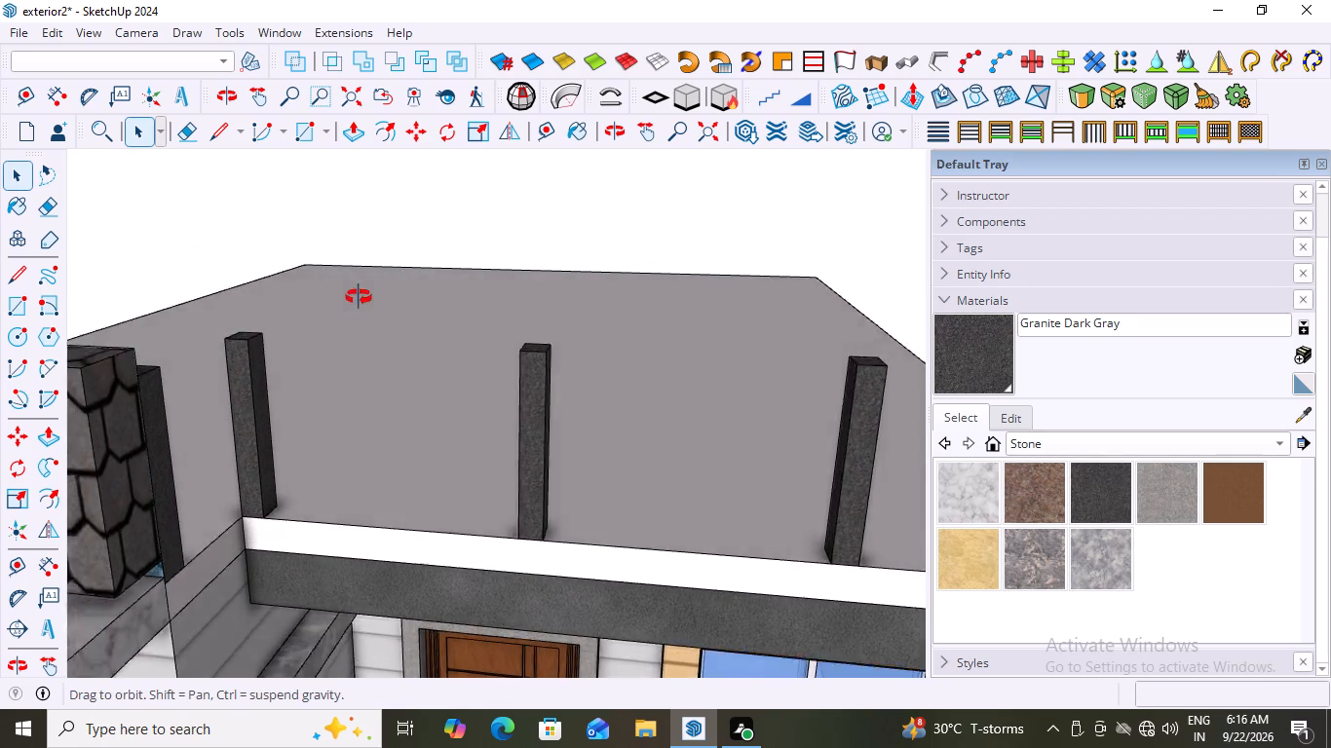
{"action": "middle_click_drag", "start_coordinate": [359, 297], "coordinate": [359, 325]}
{"action": "scroll", "coordinate": [380, 293], "scroll_direction": "down", "scroll_amount": 3}
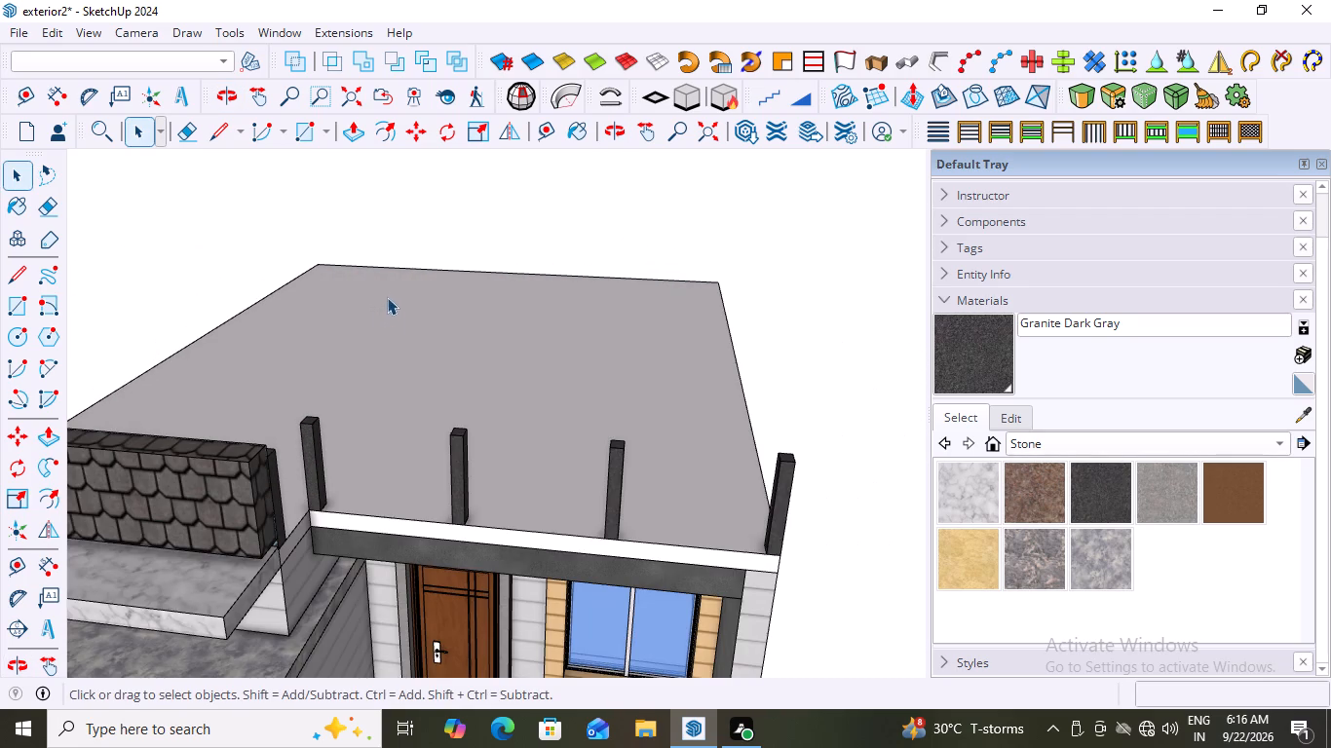
{"action": "scroll", "coordinate": [320, 455], "scroll_direction": "up", "scroll_amount": 2}
{"action": "middle_click_drag", "start_coordinate": [350, 430], "coordinate": [378, 493]}
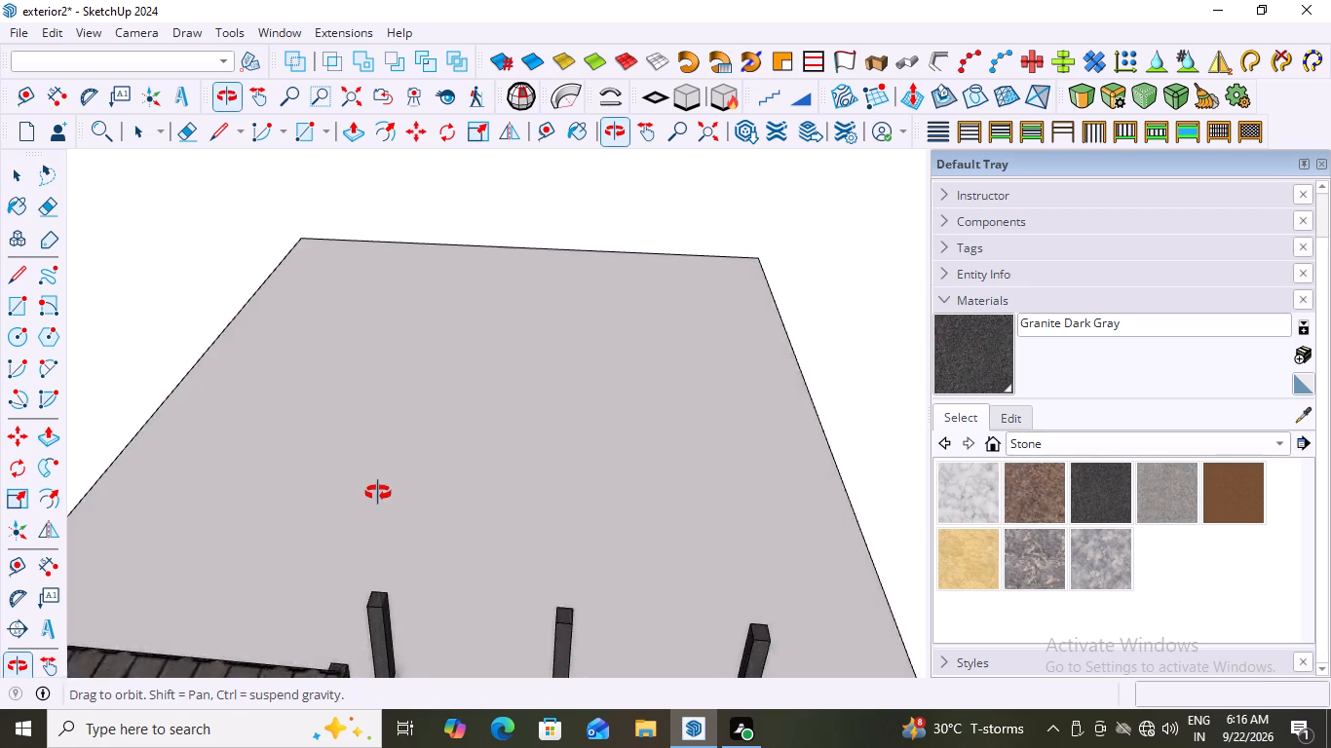
{"action": "middle_click_drag", "start_coordinate": [378, 493], "coordinate": [393, 448]}
{"action": "scroll", "coordinate": [493, 467], "scroll_direction": "down", "scroll_amount": 5}
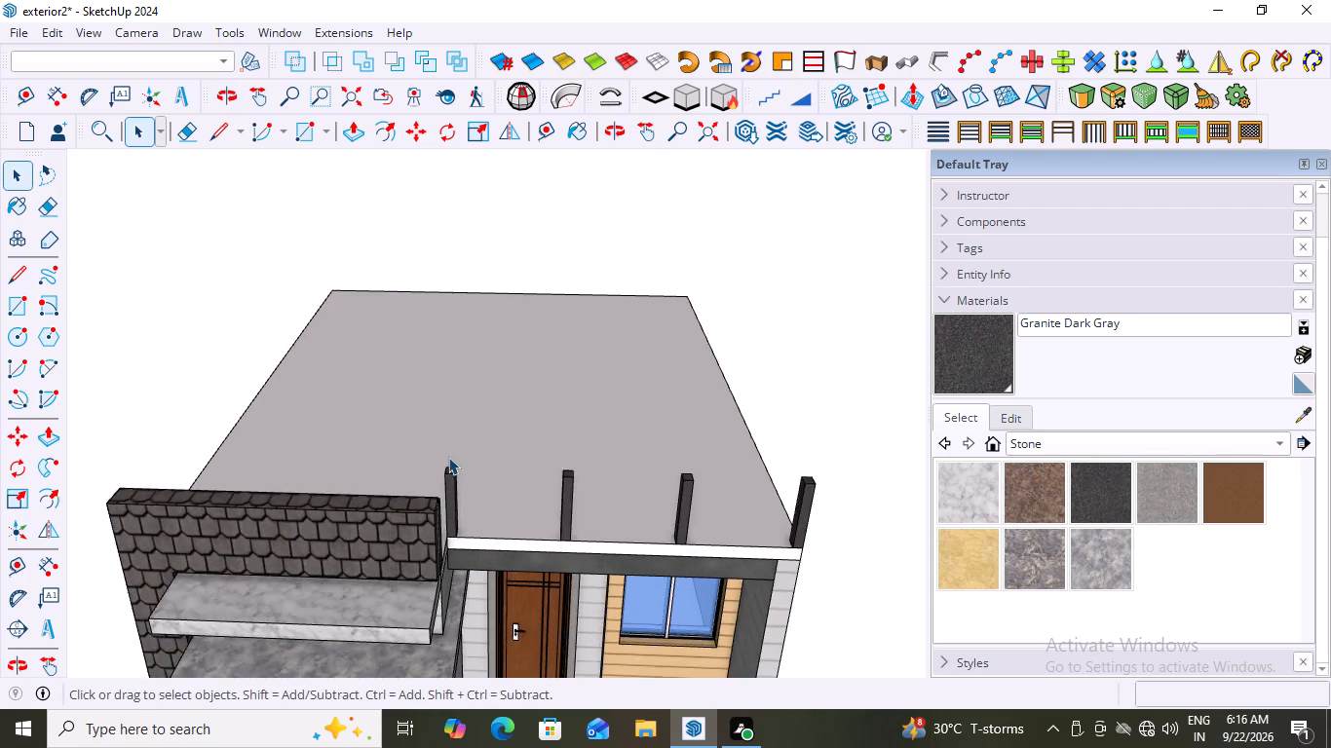
Open the roof post beside the shingled wall for editing and trace a 5 1/16" by 3 7/8" rectangle over its top face.
{"action": "scroll", "coordinate": [703, 481], "scroll_direction": "up", "scroll_amount": 3}
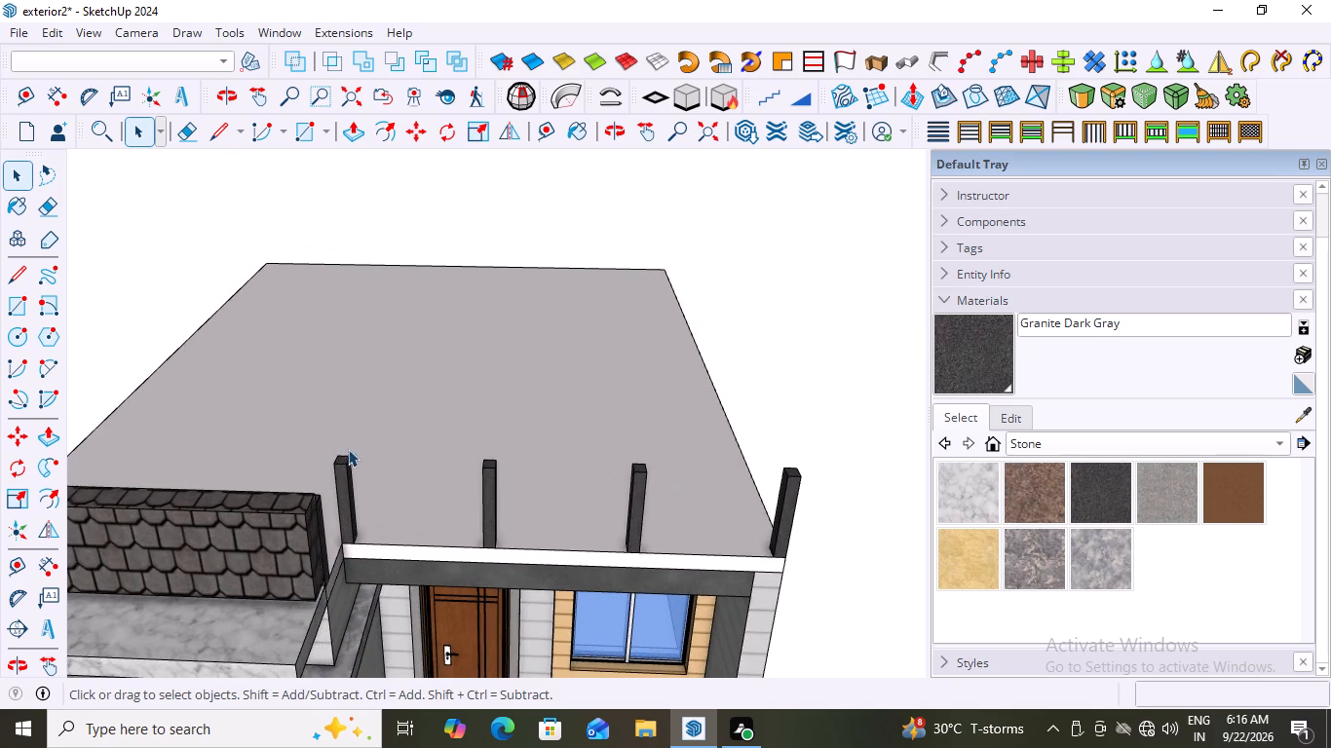
{"action": "middle_click_drag", "start_coordinate": [358, 454], "coordinate": [371, 473]}
{"action": "scroll", "coordinate": [353, 497], "scroll_direction": "up", "scroll_amount": 10}
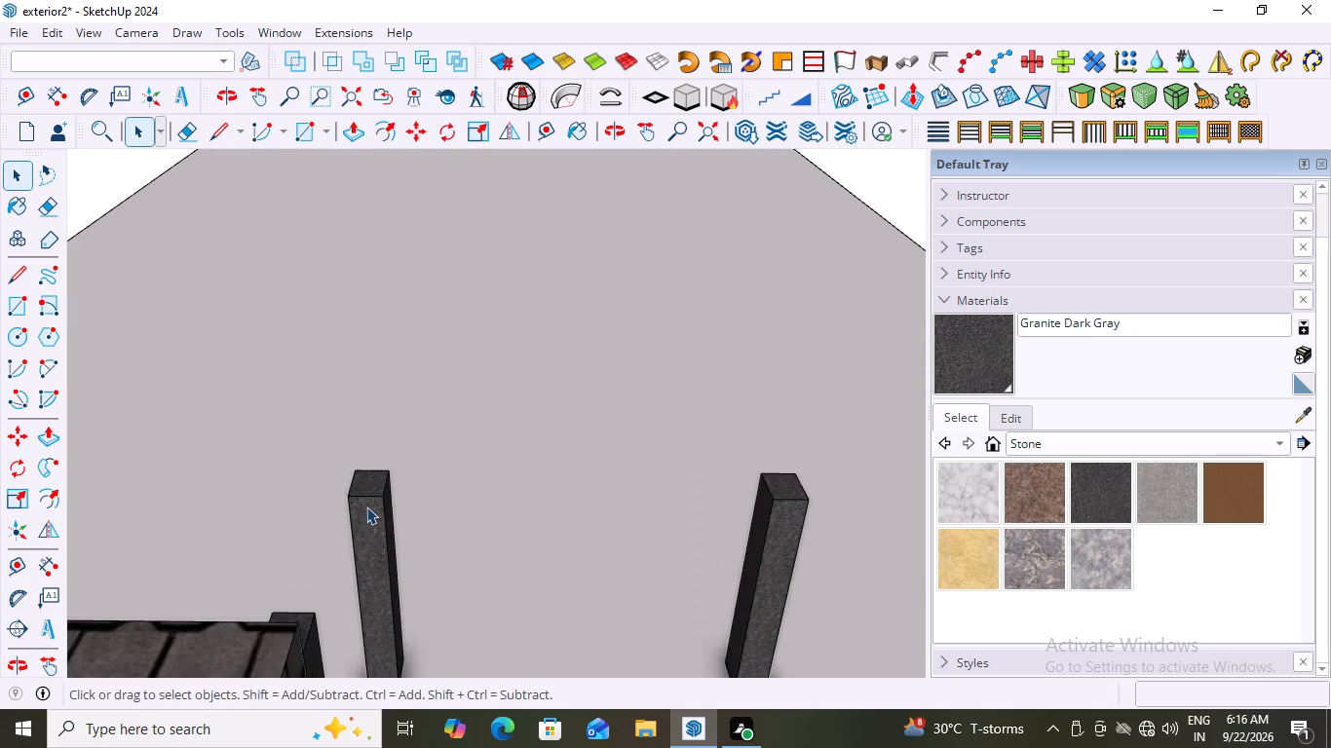
{"action": "scroll", "coordinate": [366, 506], "scroll_direction": "up", "scroll_amount": 7}
{"action": "left_click", "coordinate": [370, 461]}
{"action": "double_click", "coordinate": [370, 461]}
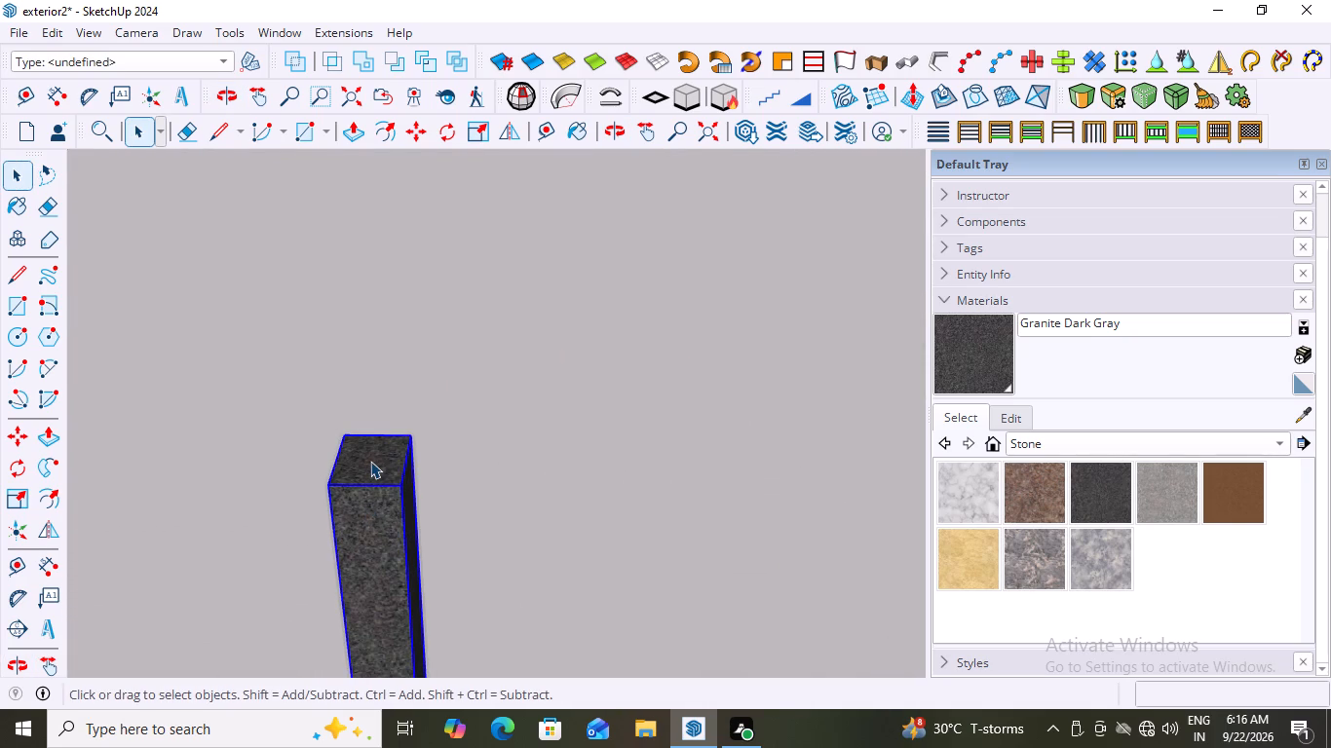
{"action": "left_click", "coordinate": [370, 461]}
{"action": "double_click", "coordinate": [370, 461]}
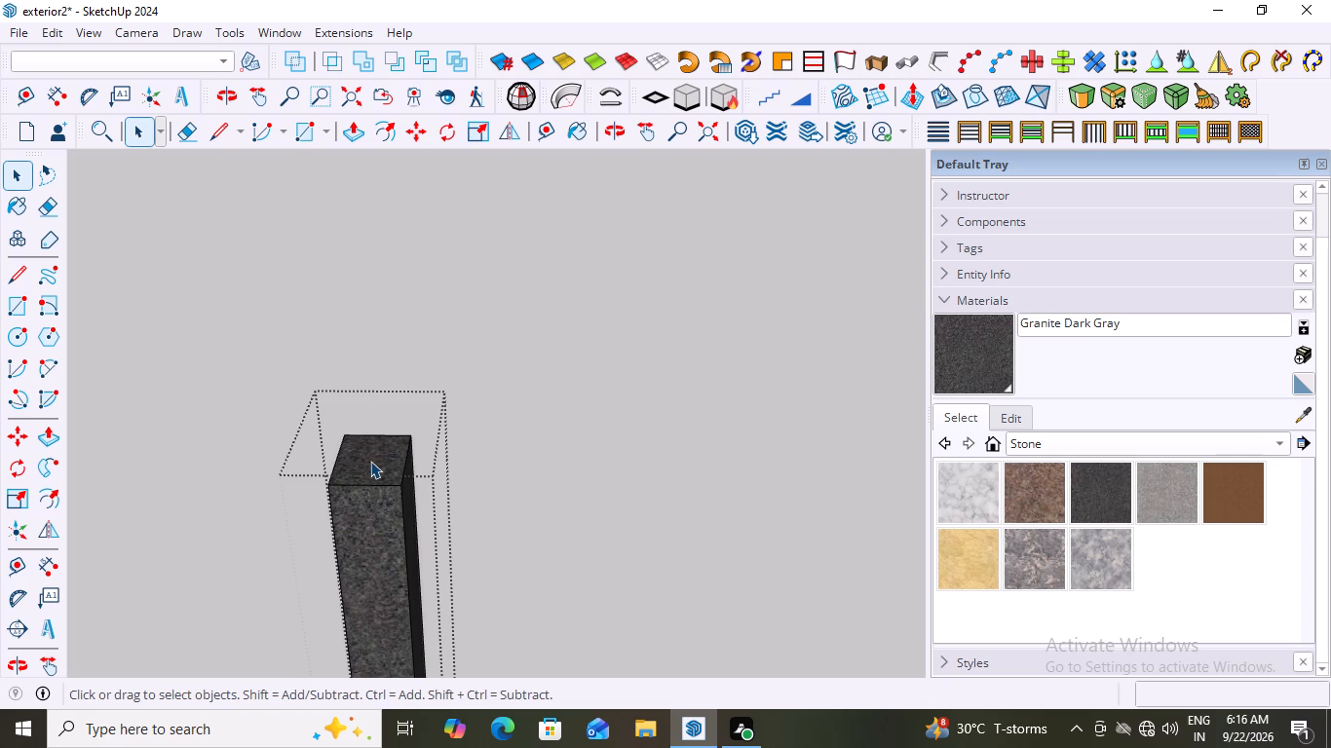
{"action": "key", "text": "r"}
{"action": "left_click", "coordinate": [344, 433]}
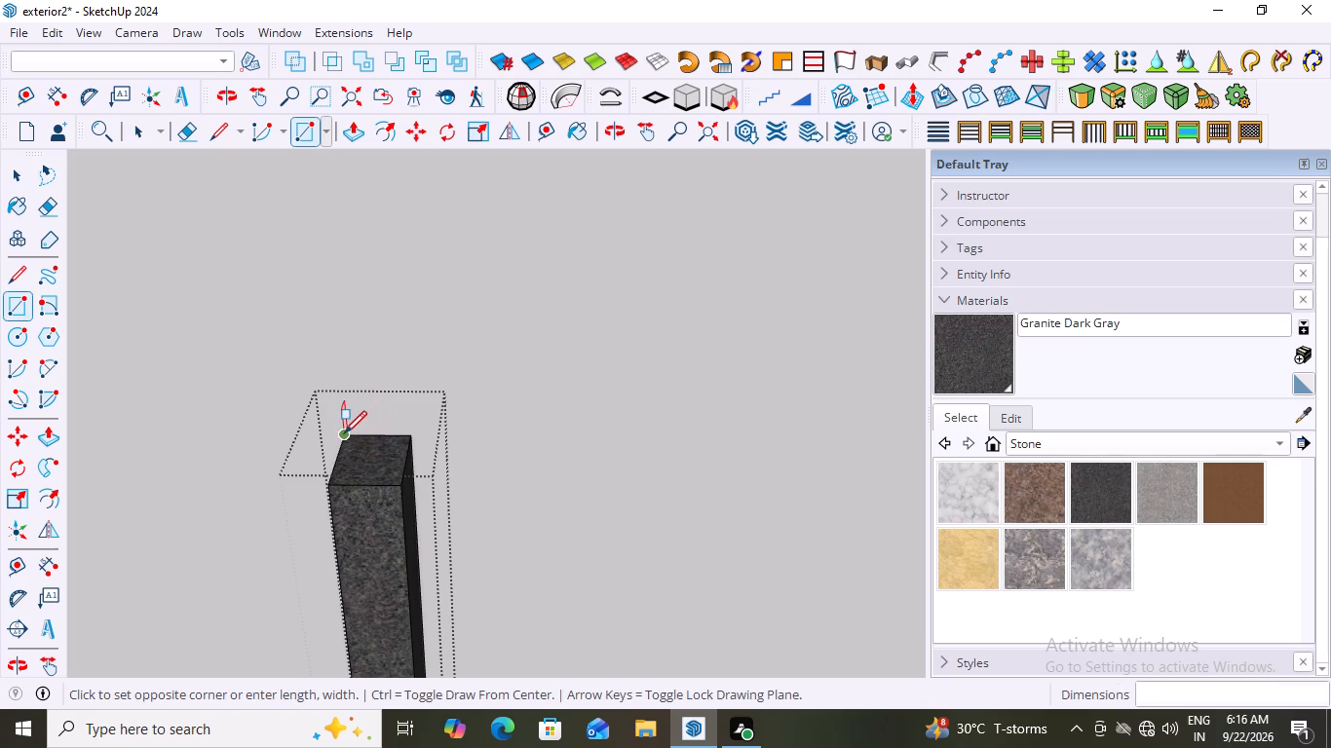
{"action": "left_click", "coordinate": [402, 490]}
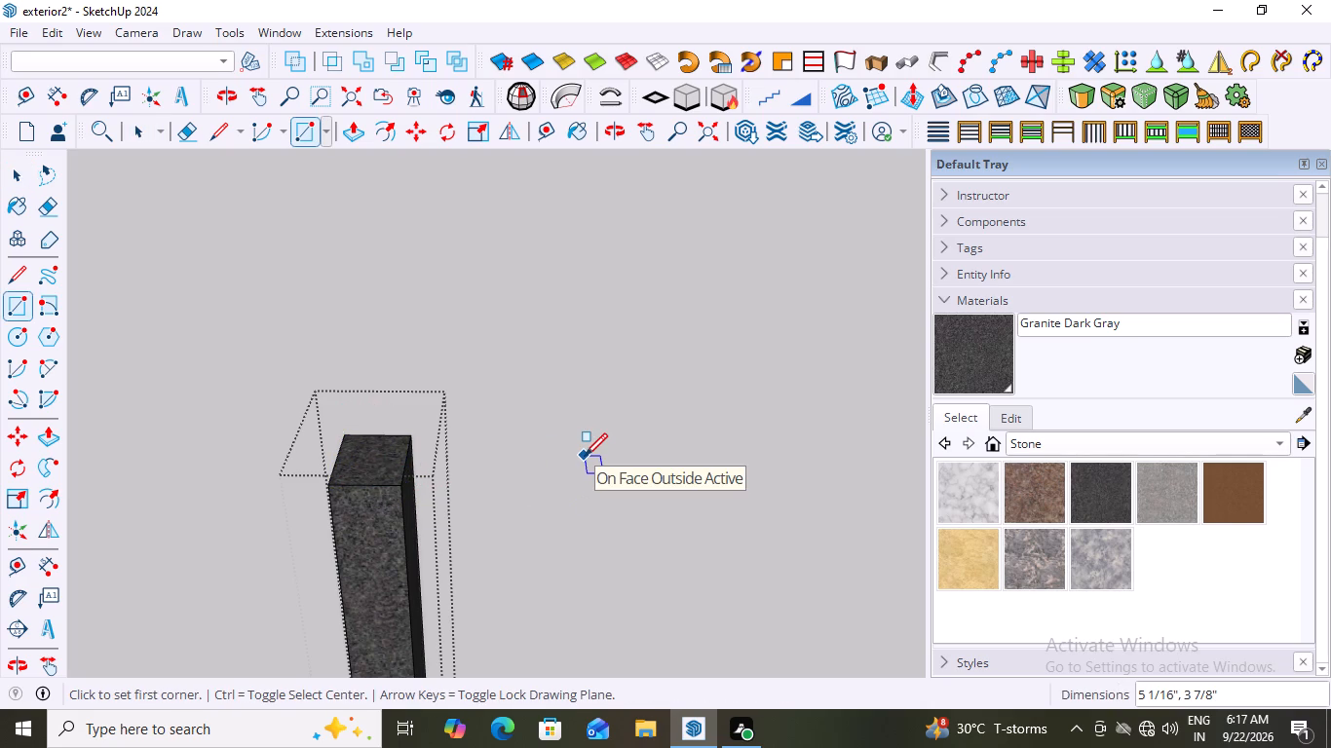
{"action": "key", "text": "space"}
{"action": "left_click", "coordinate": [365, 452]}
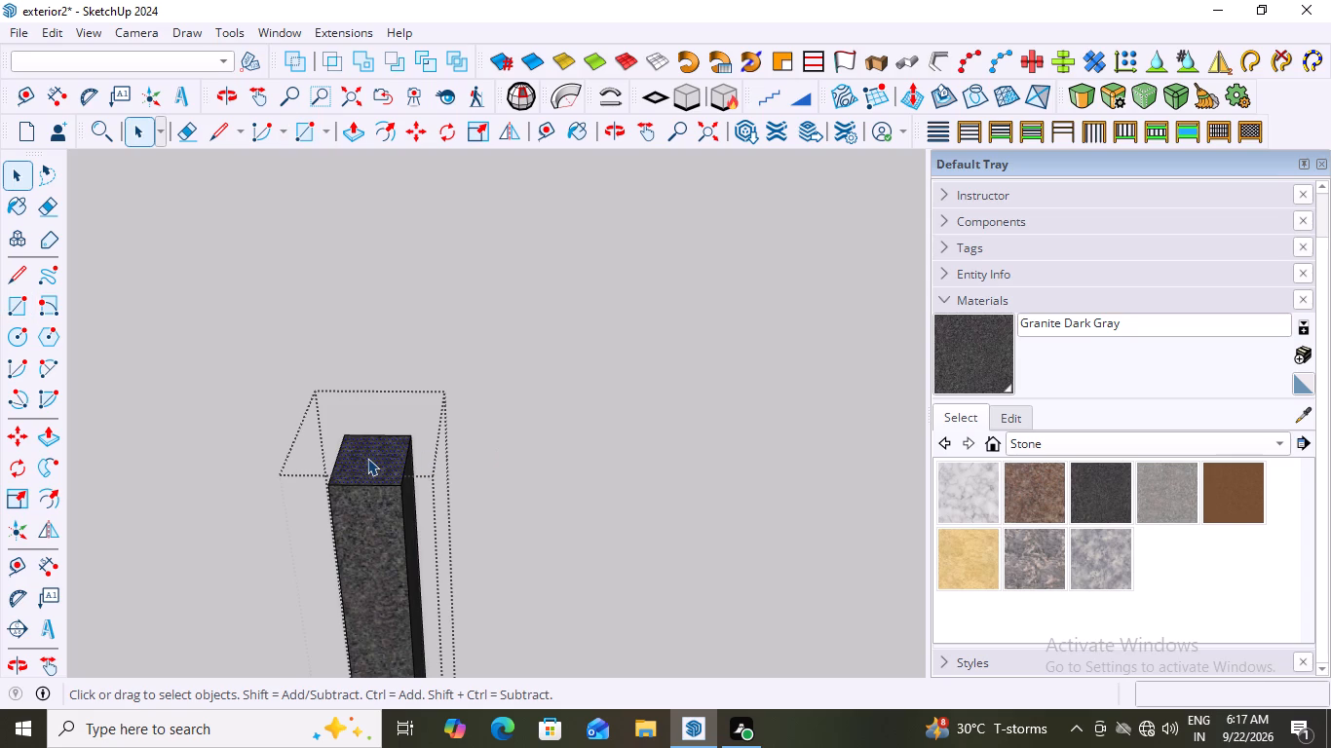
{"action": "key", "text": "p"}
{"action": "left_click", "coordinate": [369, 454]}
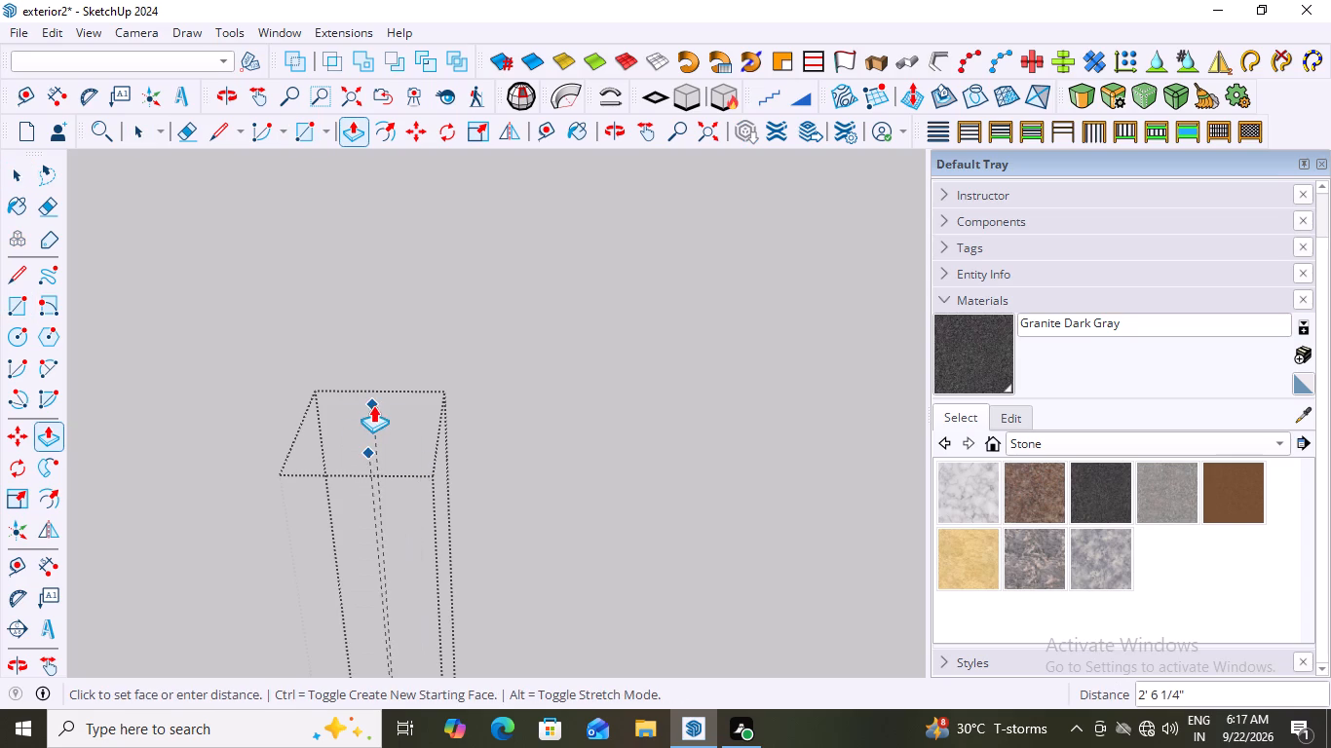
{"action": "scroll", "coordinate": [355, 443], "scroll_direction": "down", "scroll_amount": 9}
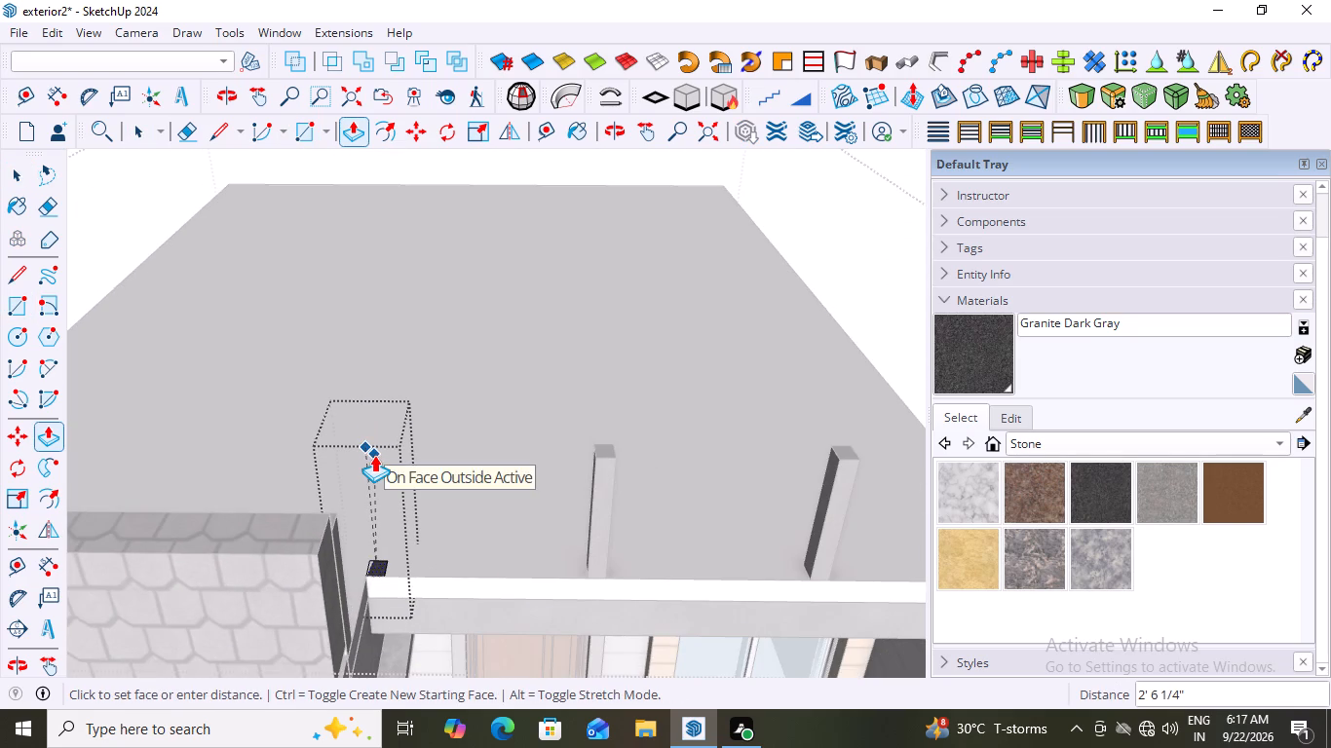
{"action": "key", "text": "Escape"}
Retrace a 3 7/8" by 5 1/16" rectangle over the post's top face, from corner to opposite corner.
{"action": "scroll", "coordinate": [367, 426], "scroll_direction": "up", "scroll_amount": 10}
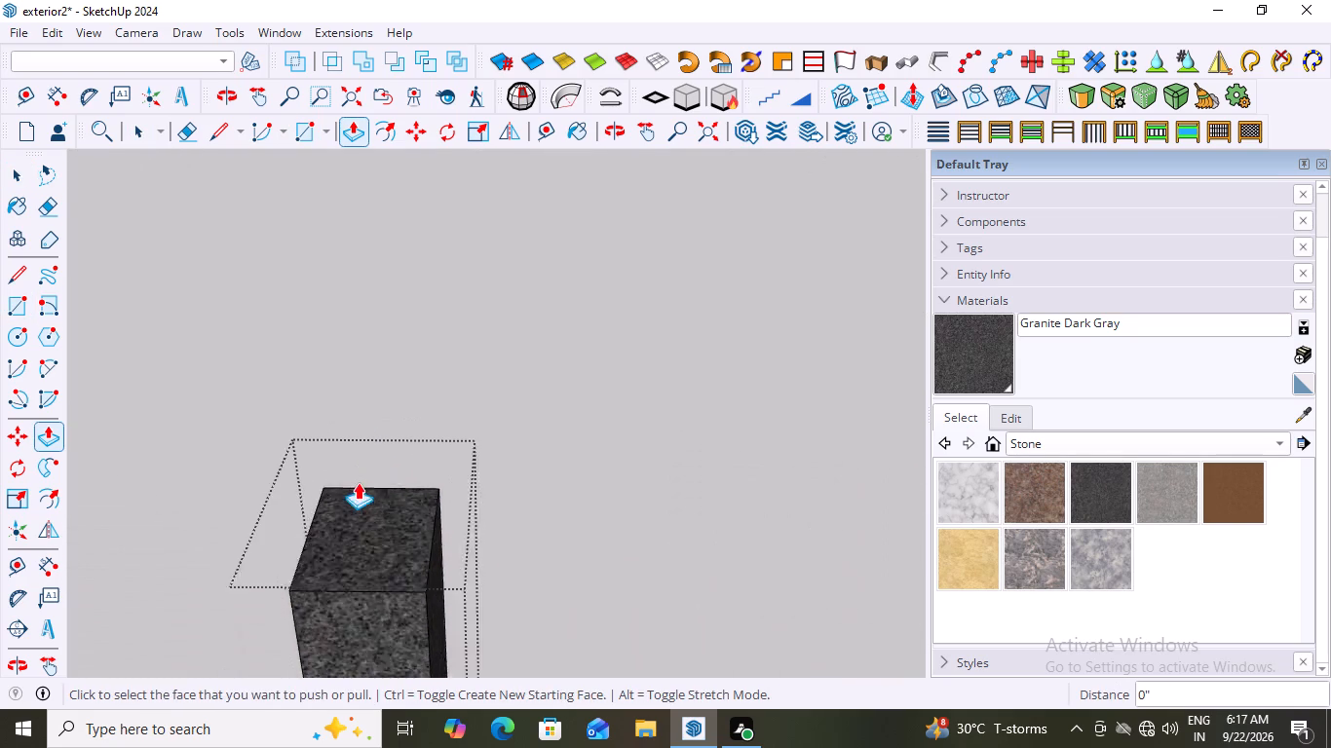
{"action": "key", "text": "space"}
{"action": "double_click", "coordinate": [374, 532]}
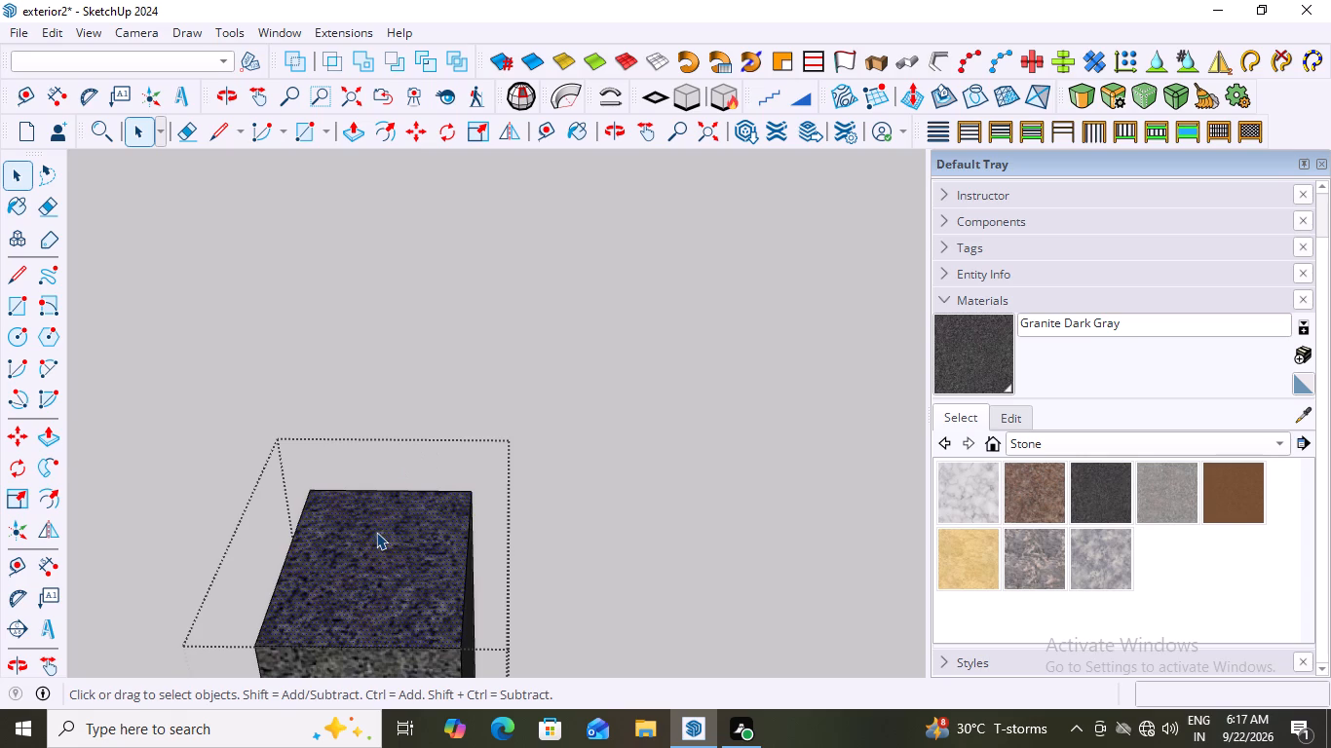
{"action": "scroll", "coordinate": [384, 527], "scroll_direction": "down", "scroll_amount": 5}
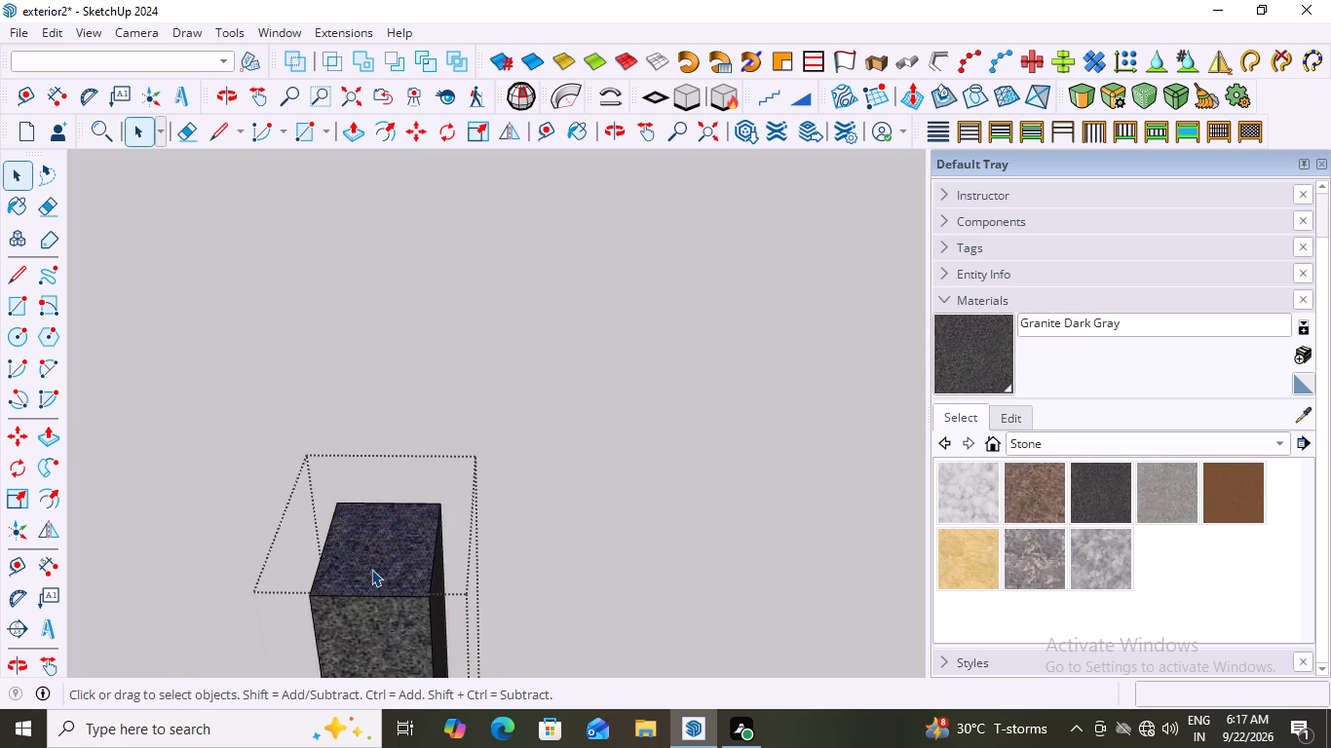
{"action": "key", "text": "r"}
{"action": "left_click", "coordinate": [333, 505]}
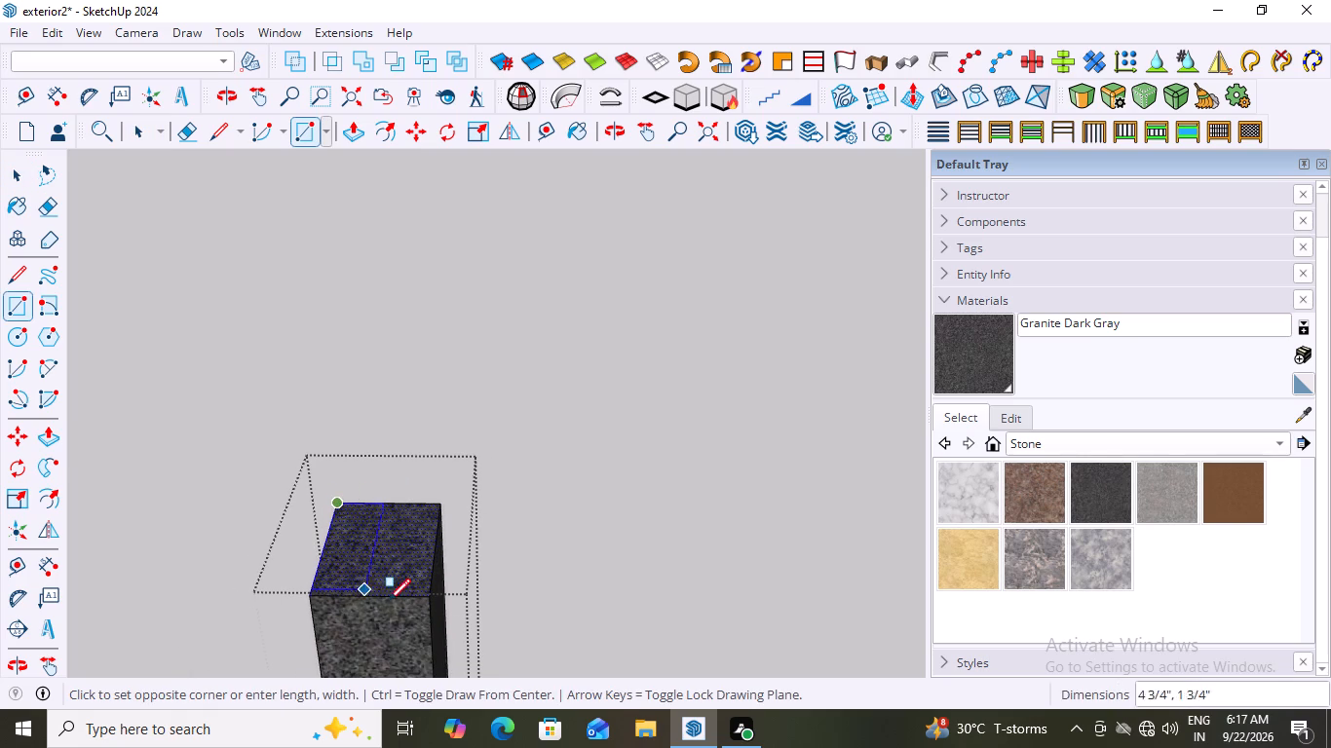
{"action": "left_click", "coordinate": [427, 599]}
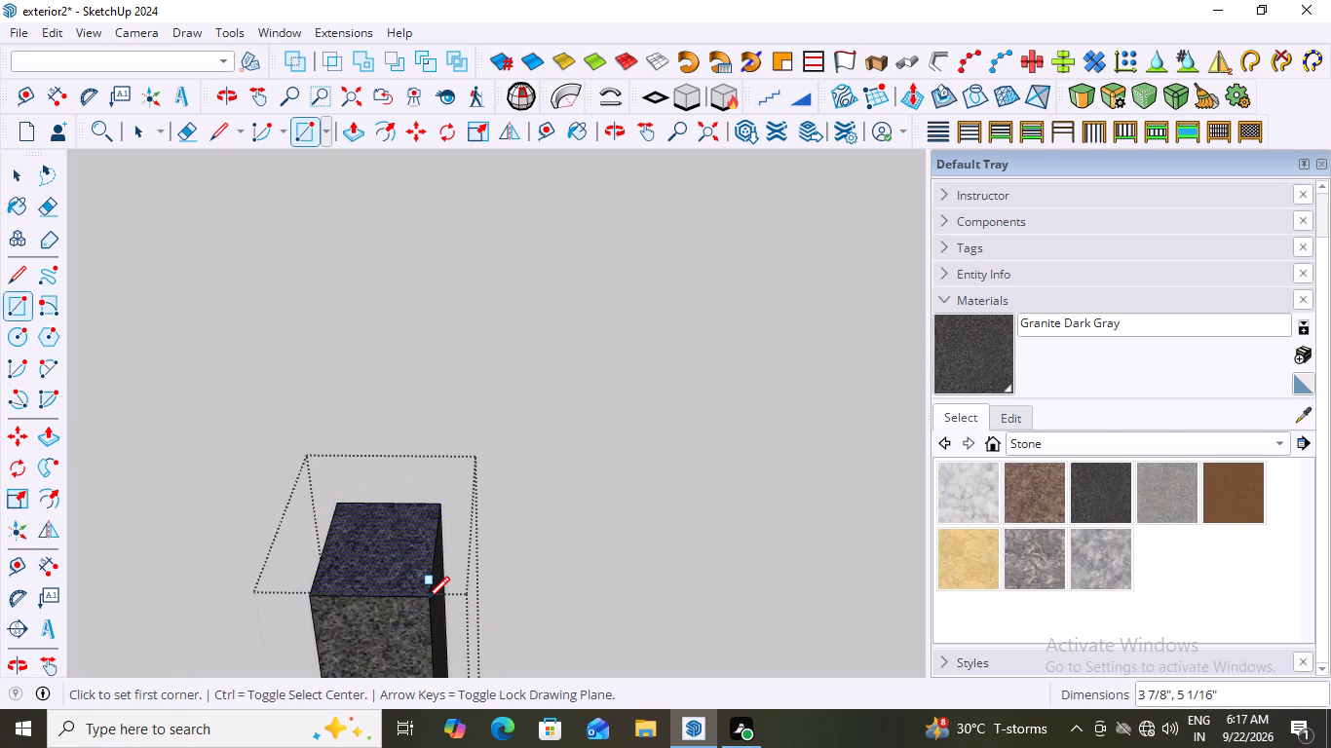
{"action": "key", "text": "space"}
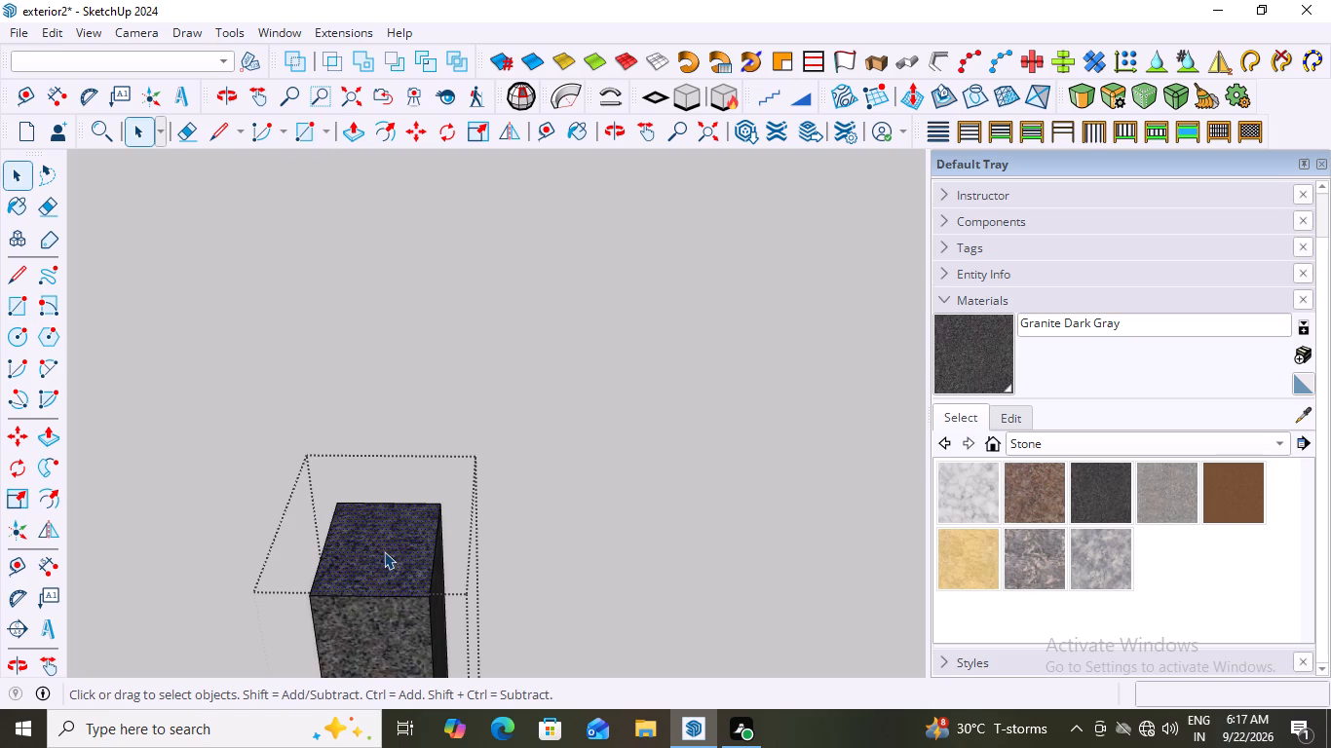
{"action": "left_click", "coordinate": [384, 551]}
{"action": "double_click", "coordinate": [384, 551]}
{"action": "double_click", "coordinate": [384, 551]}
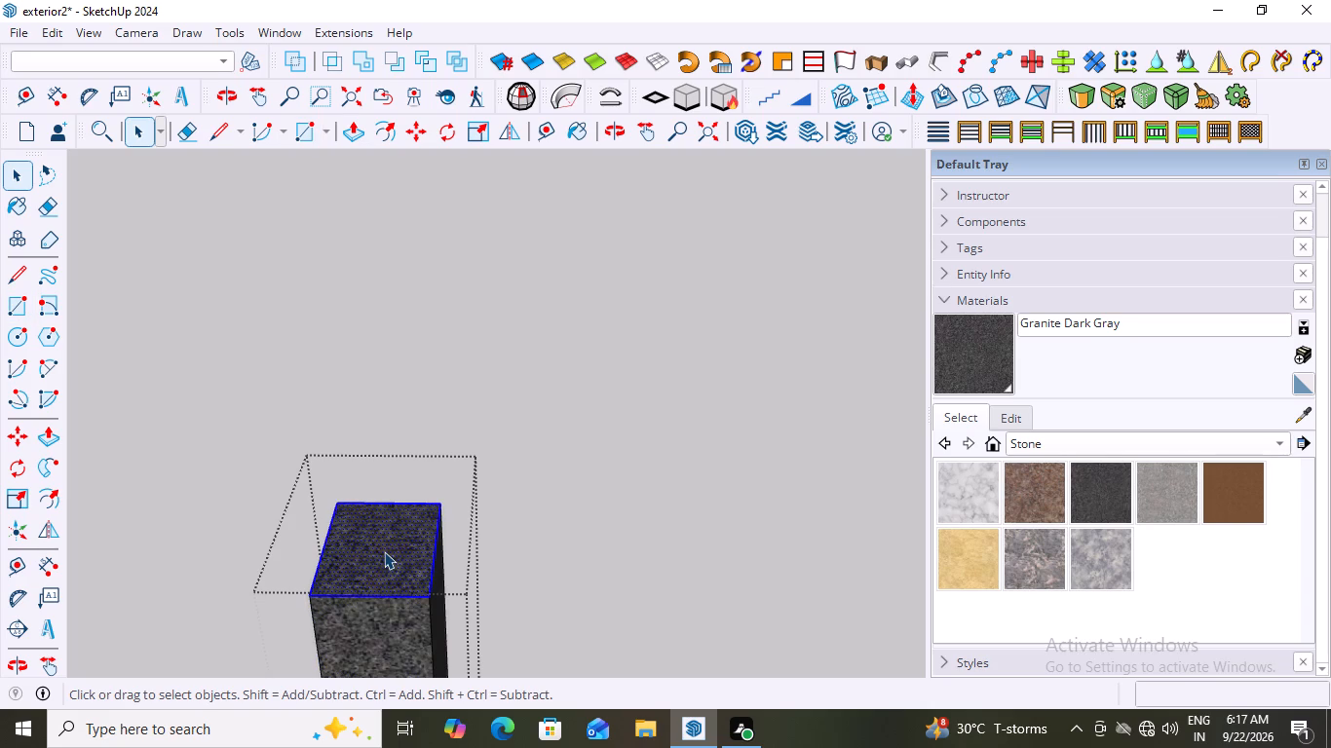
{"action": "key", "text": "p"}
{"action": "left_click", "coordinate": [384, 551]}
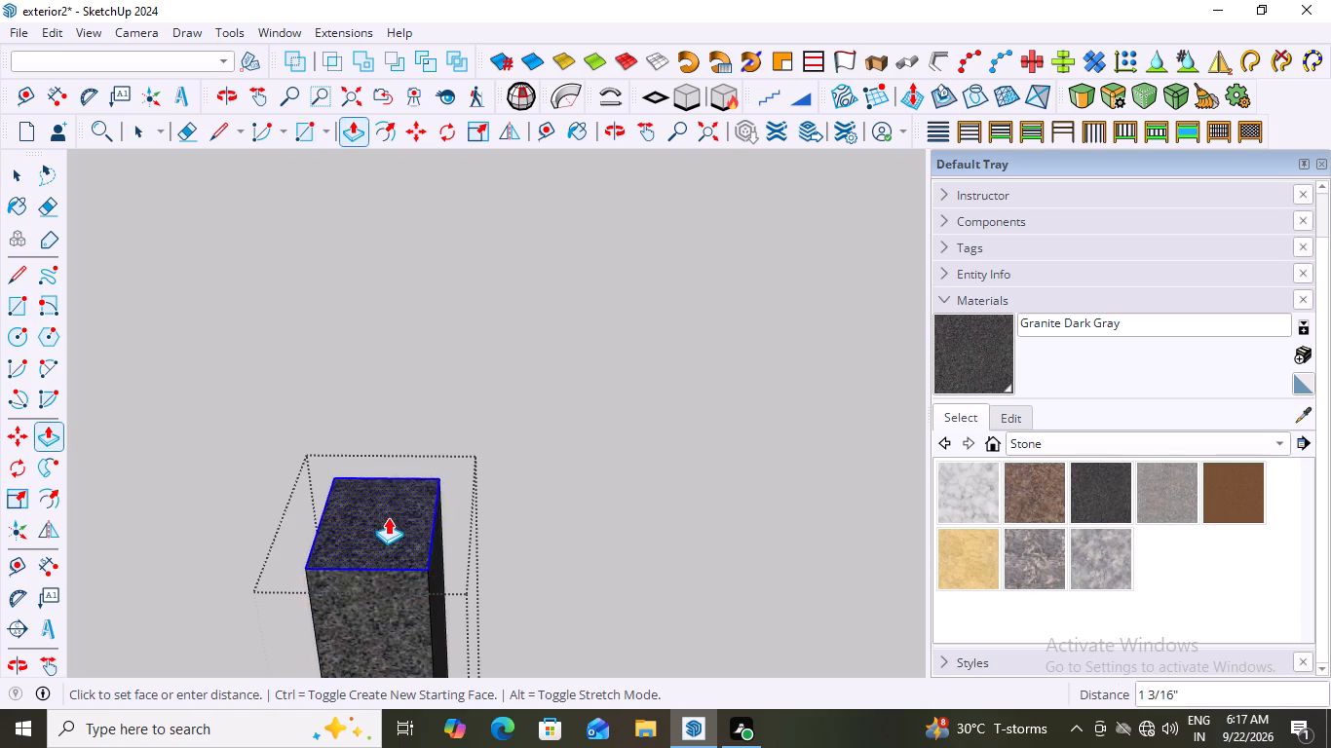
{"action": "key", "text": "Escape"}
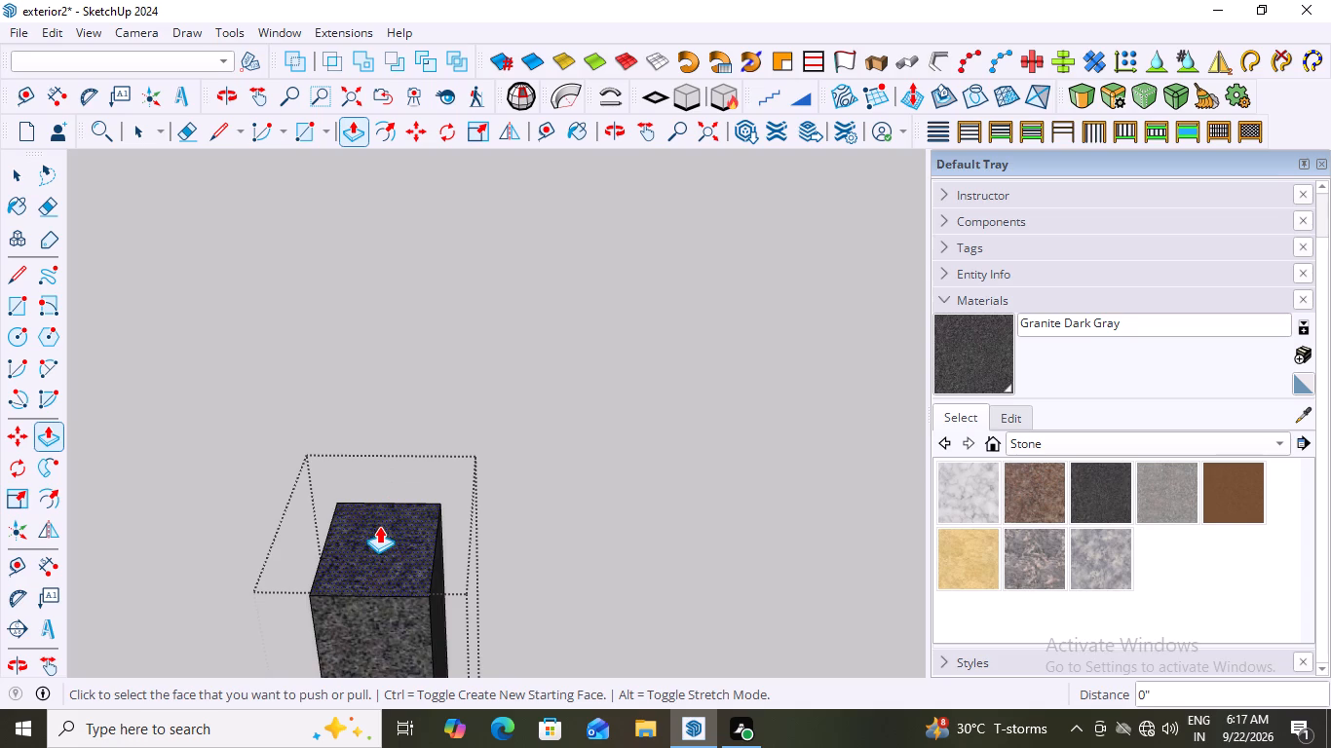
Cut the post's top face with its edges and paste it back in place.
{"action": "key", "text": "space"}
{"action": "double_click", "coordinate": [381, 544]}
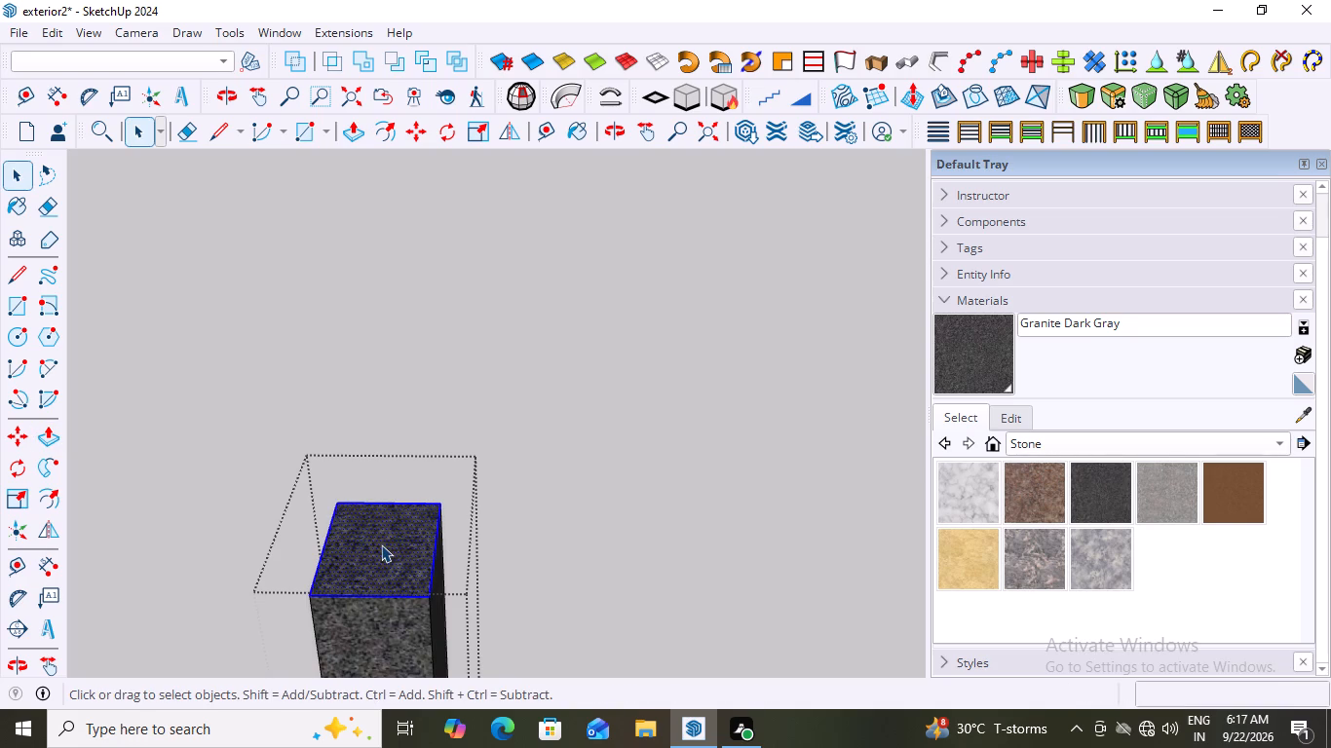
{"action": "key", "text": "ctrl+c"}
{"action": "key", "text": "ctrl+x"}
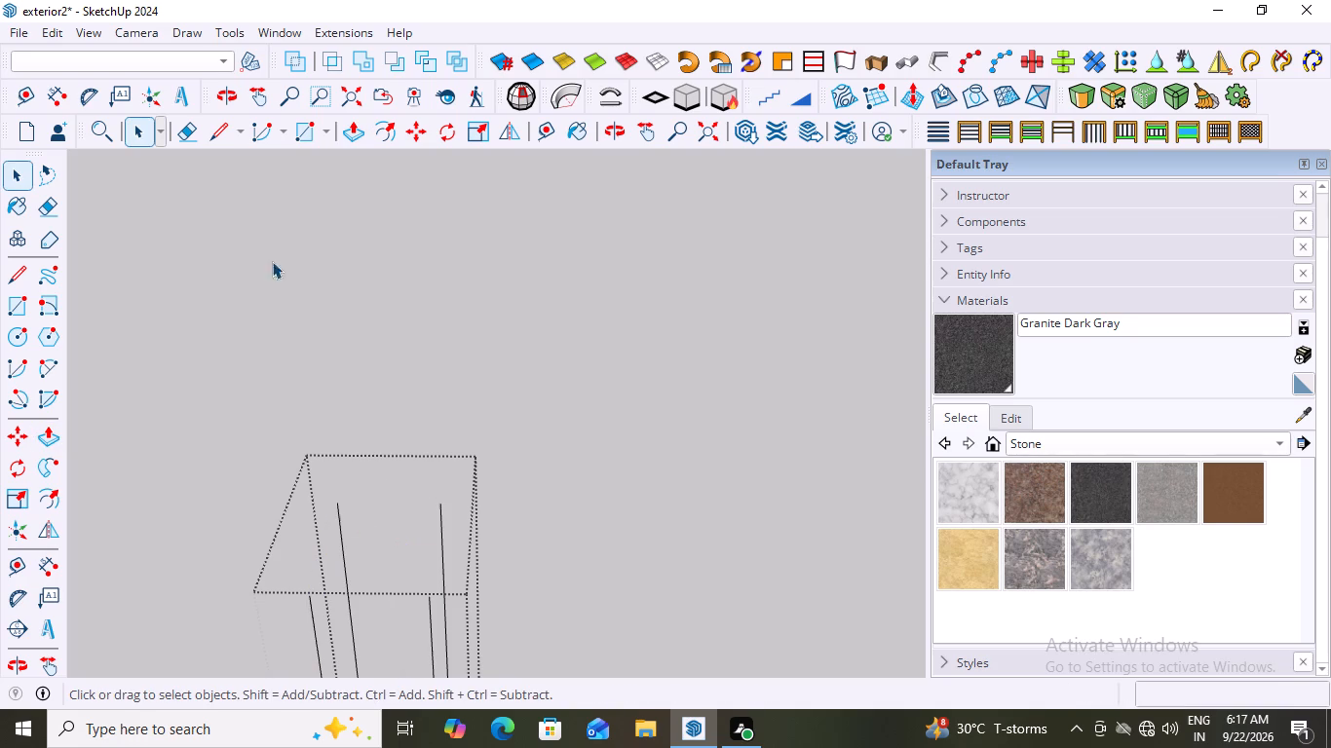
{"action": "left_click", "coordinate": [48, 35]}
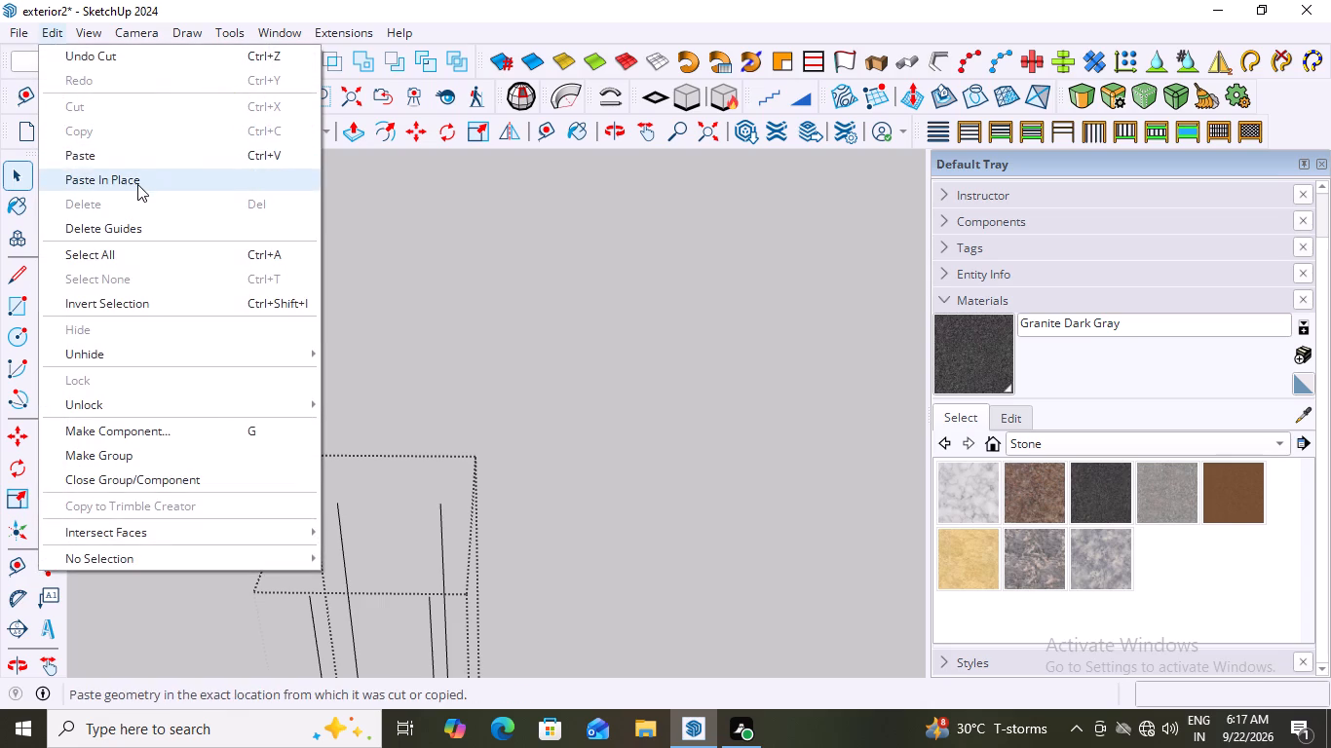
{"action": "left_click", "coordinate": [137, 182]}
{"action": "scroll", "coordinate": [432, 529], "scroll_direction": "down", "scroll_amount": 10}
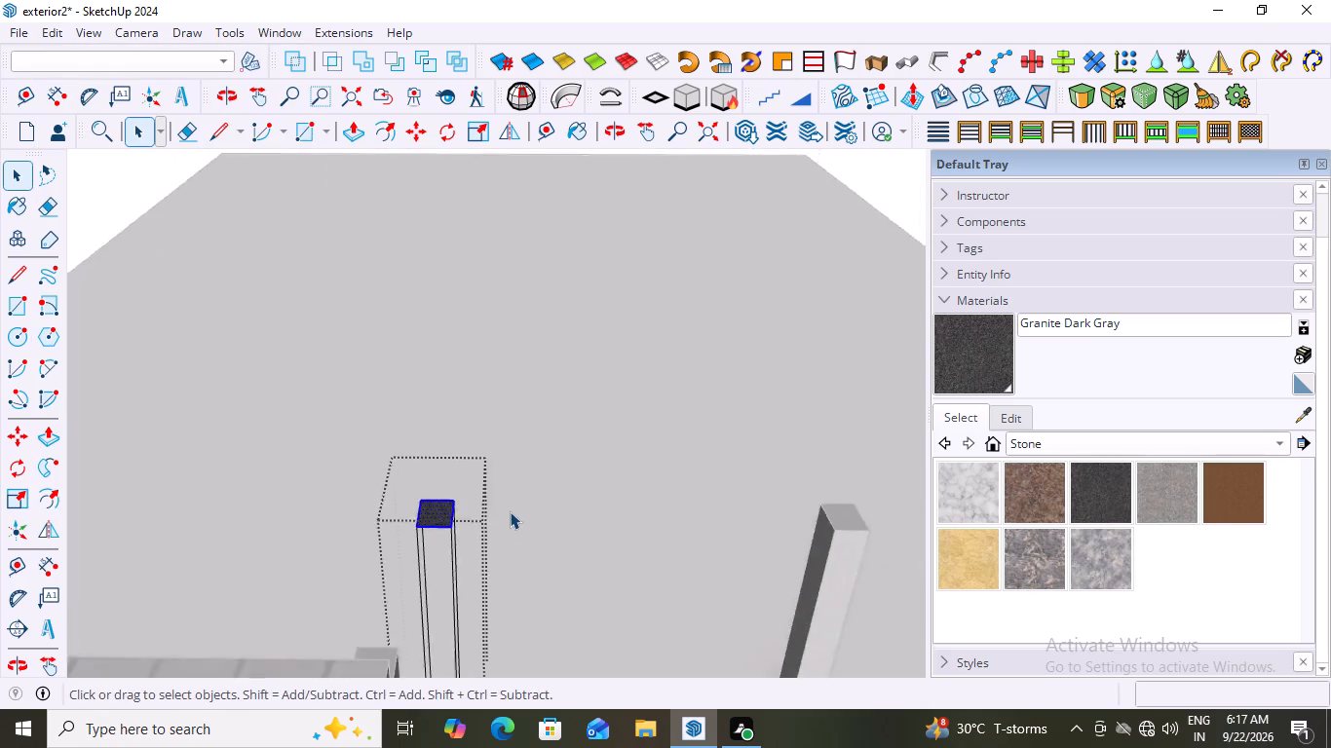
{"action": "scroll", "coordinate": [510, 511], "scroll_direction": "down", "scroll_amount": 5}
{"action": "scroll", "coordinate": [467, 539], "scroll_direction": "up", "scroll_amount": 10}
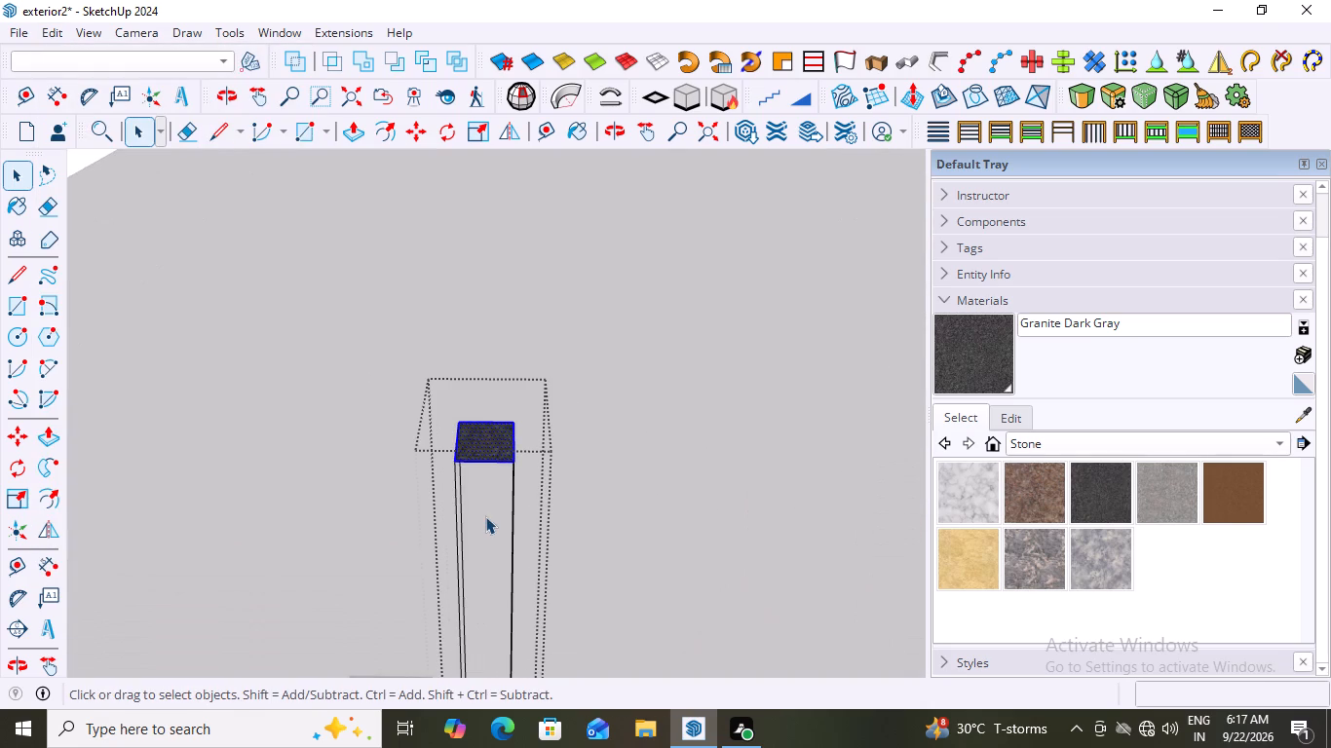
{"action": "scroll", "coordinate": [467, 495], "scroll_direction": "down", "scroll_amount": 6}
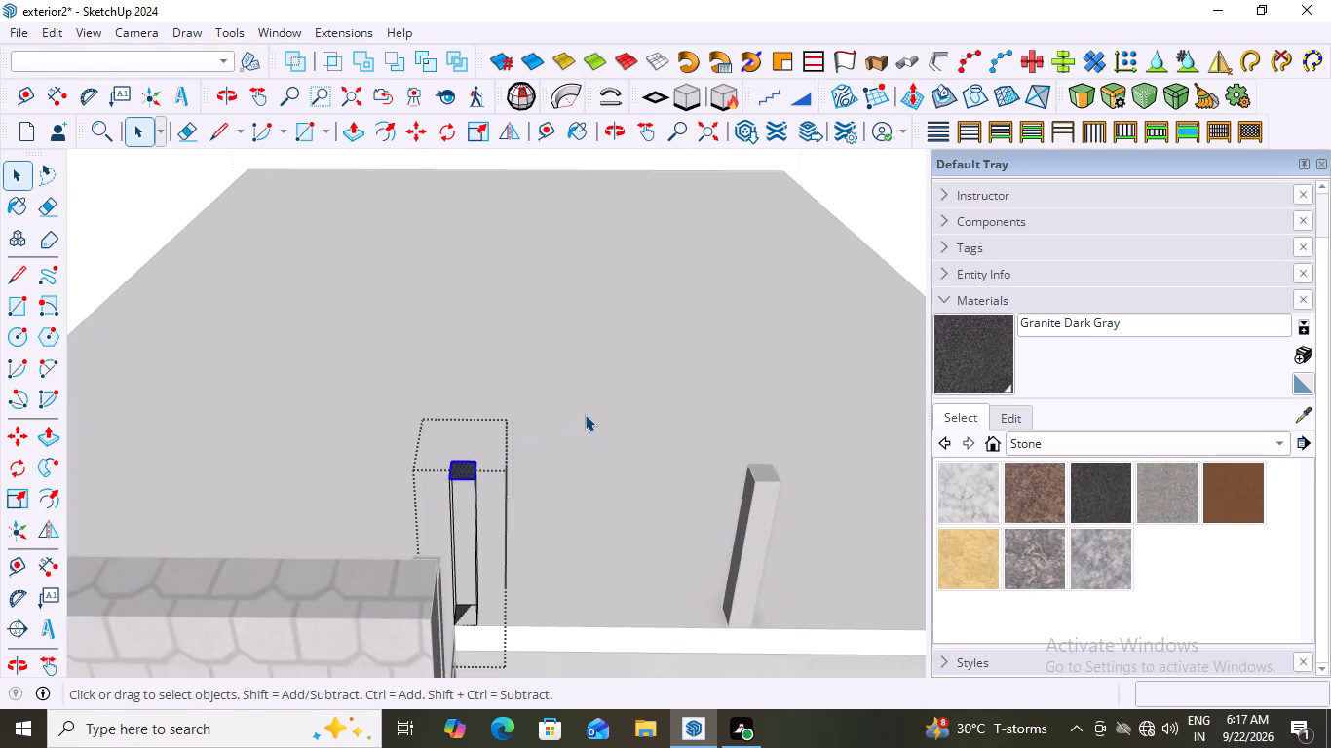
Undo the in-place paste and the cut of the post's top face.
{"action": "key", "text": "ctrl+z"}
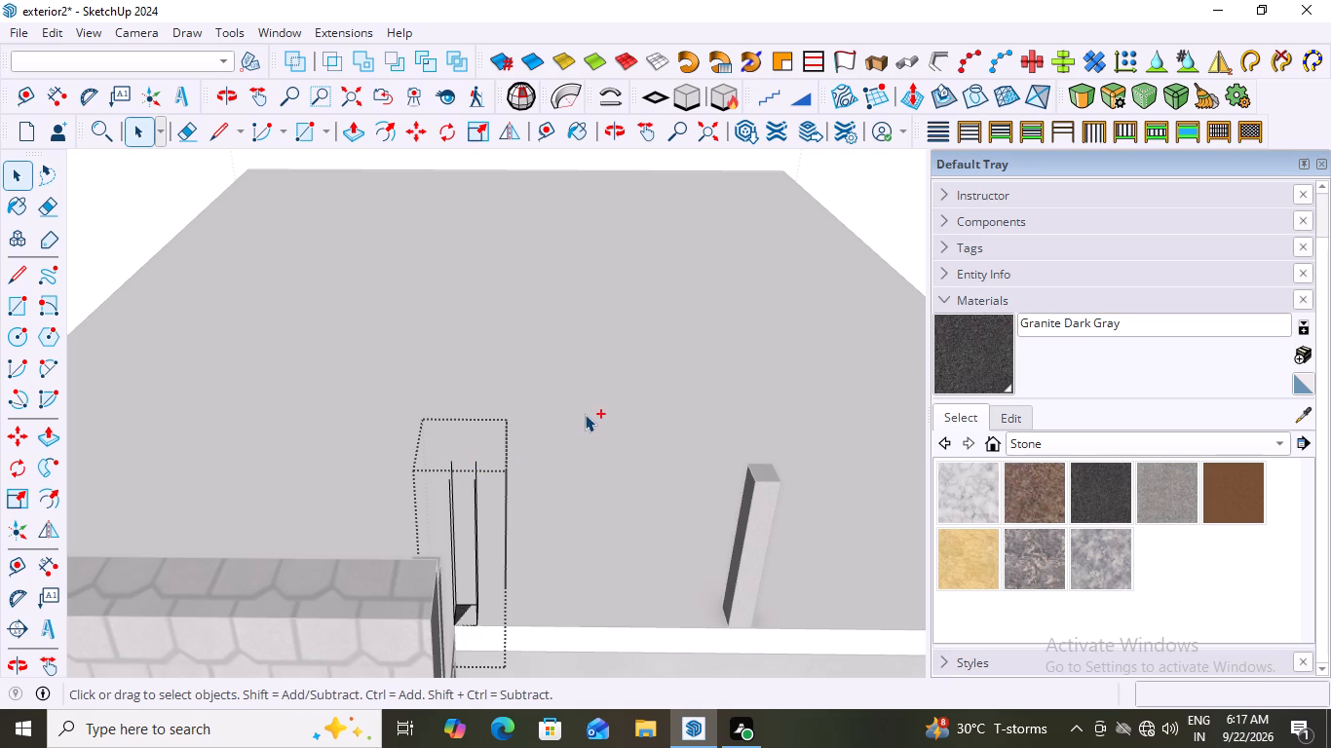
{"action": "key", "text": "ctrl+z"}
Select the post's top face with its edges and paste the copied face in place over it.
{"action": "scroll", "coordinate": [435, 454], "scroll_direction": "up", "scroll_amount": 8}
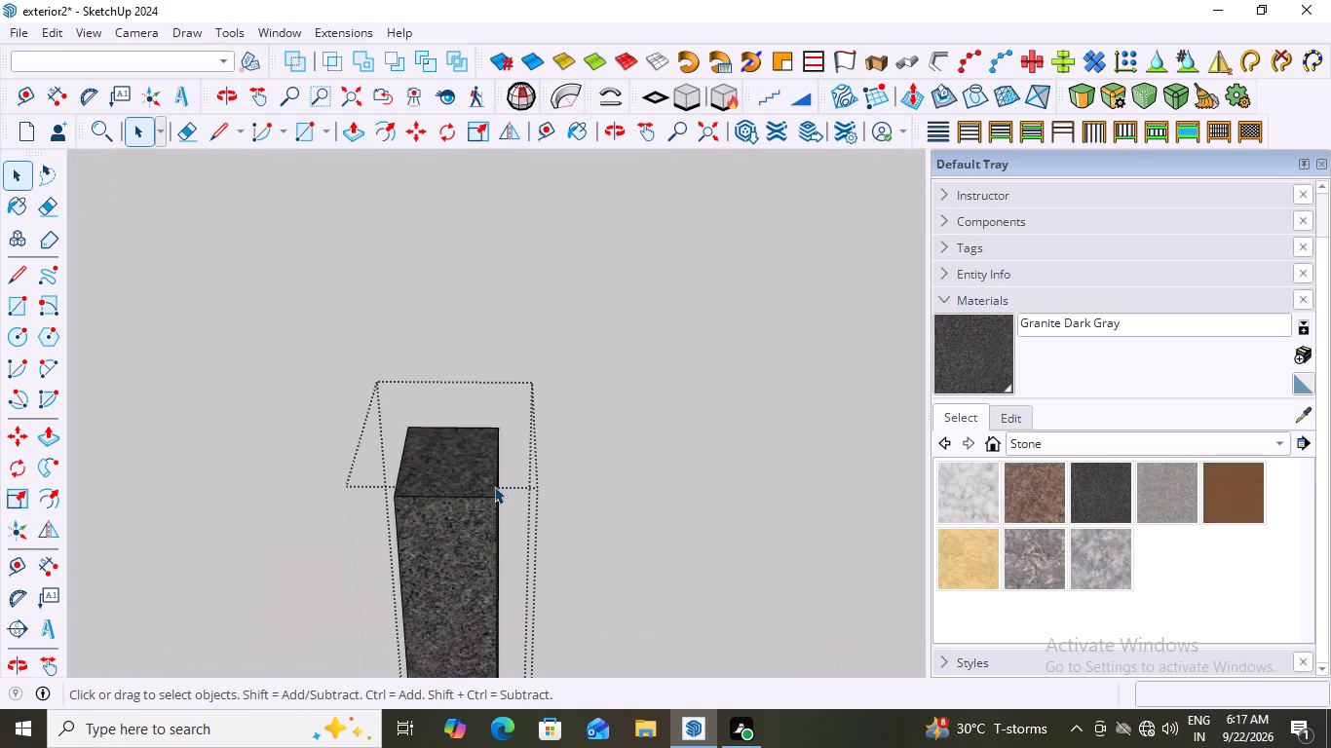
{"action": "left_click", "coordinate": [469, 464]}
{"action": "double_click", "coordinate": [469, 464]}
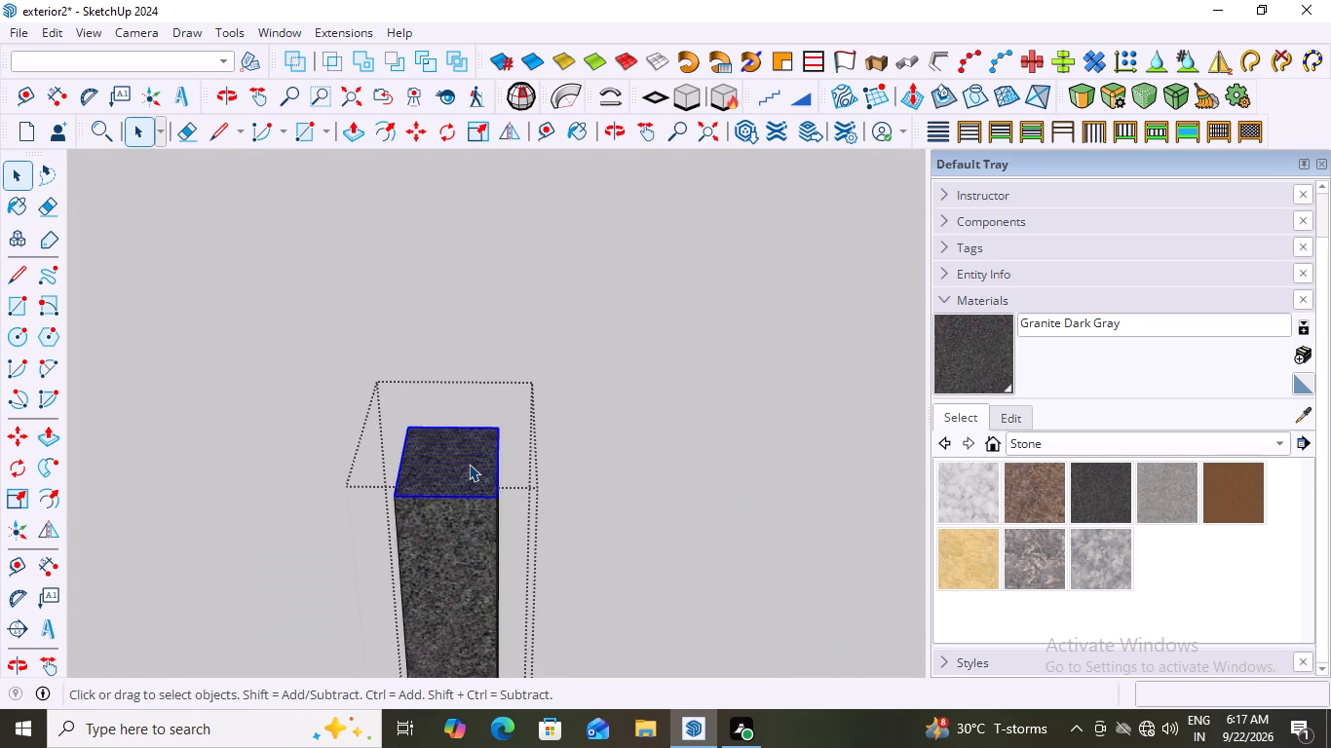
{"action": "left_click", "coordinate": [55, 34]}
{"action": "left_click", "coordinate": [131, 172]}
Copy the post's top face with its edges onto itself, from its front corner back to the same corner.
{"action": "left_click", "coordinate": [437, 457]}
{"action": "double_click", "coordinate": [437, 457]}
{"action": "key", "text": "m"}
{"action": "left_click", "coordinate": [497, 495]}
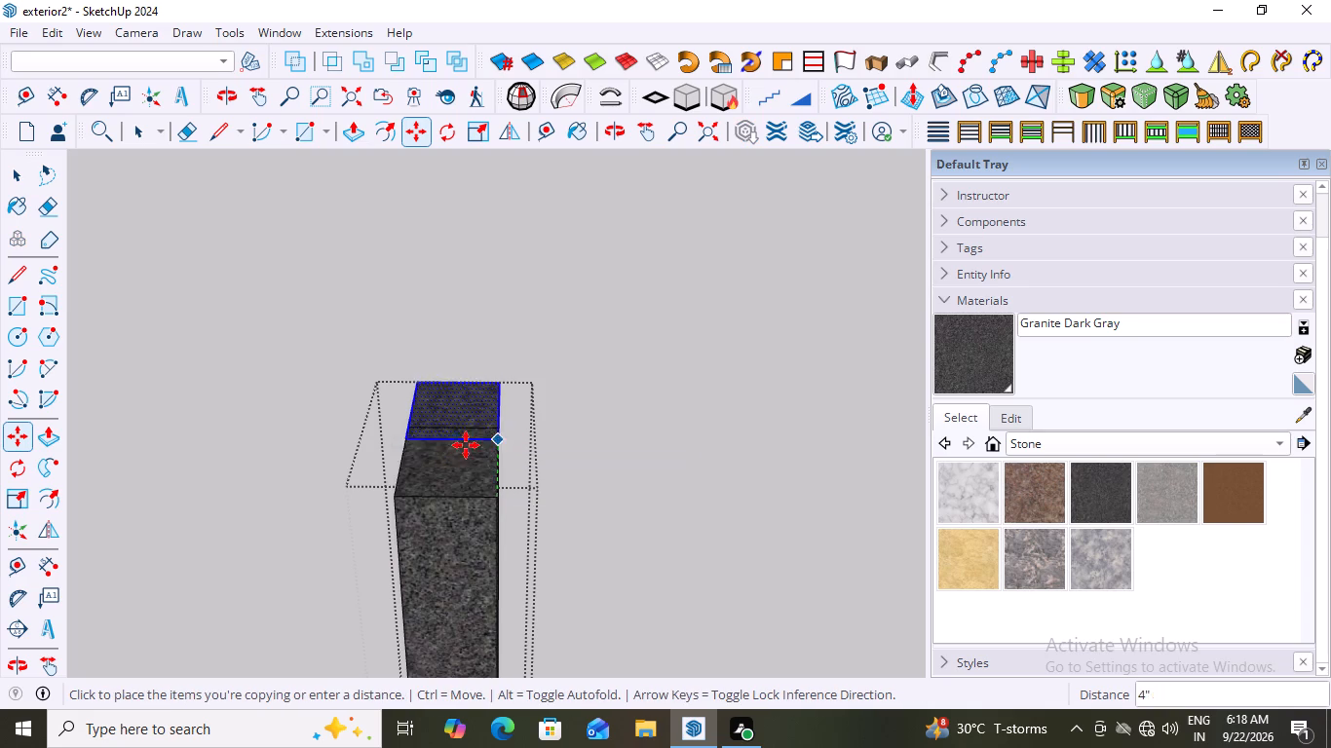
{"action": "scroll", "coordinate": [469, 481], "scroll_direction": "up", "scroll_amount": 5}
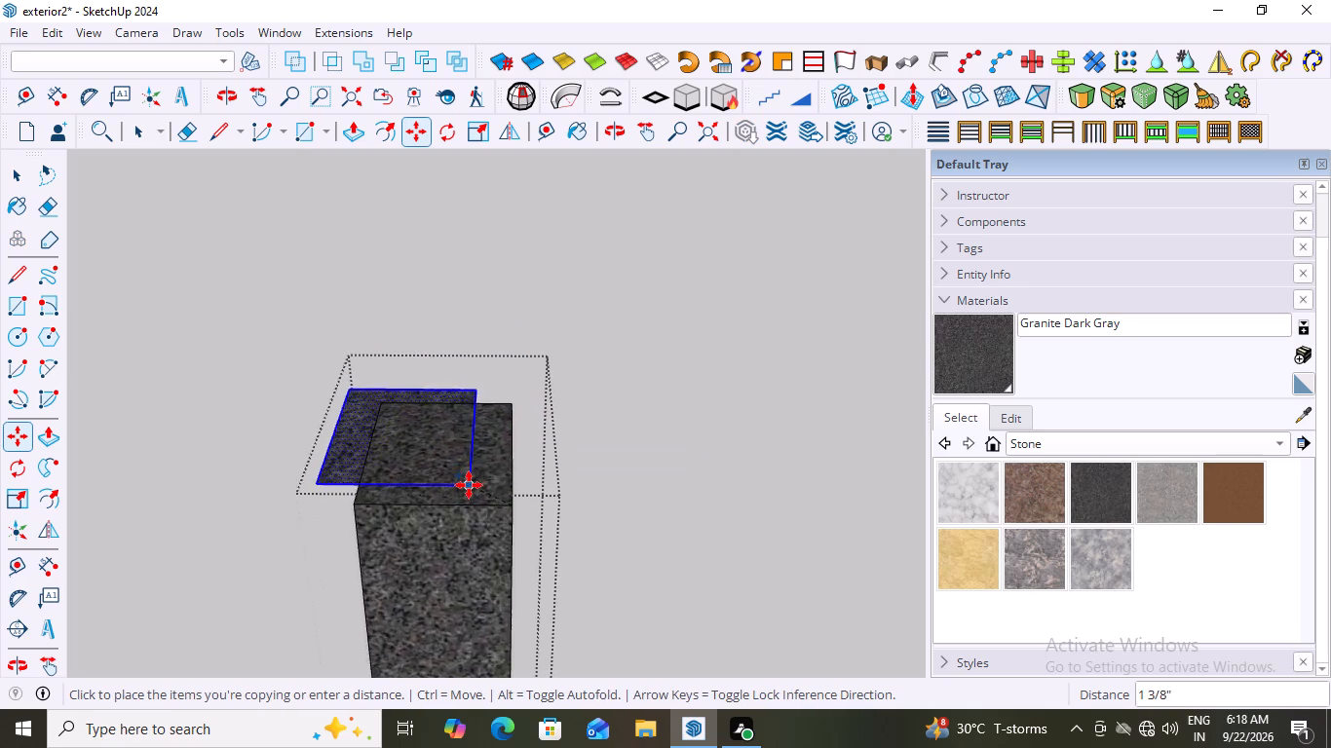
{"action": "left_click", "coordinate": [516, 505]}
{"action": "key", "text": "space"}
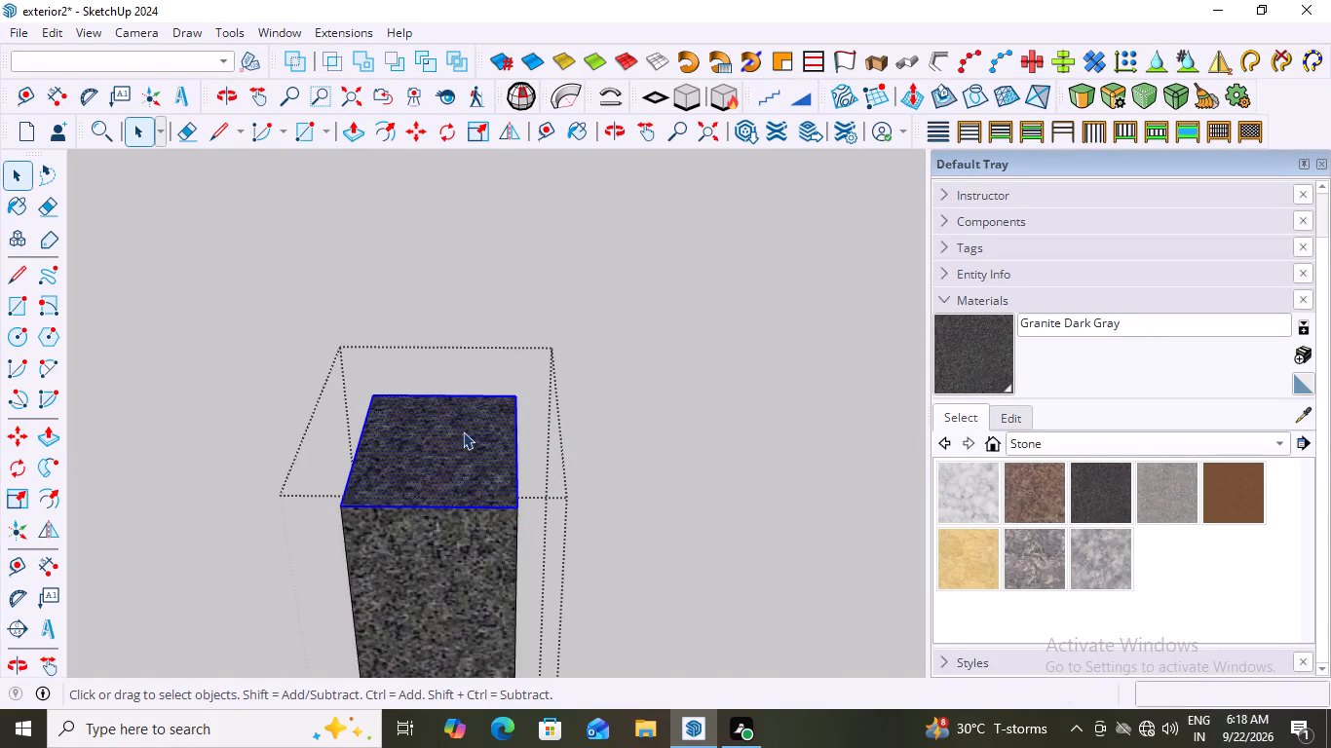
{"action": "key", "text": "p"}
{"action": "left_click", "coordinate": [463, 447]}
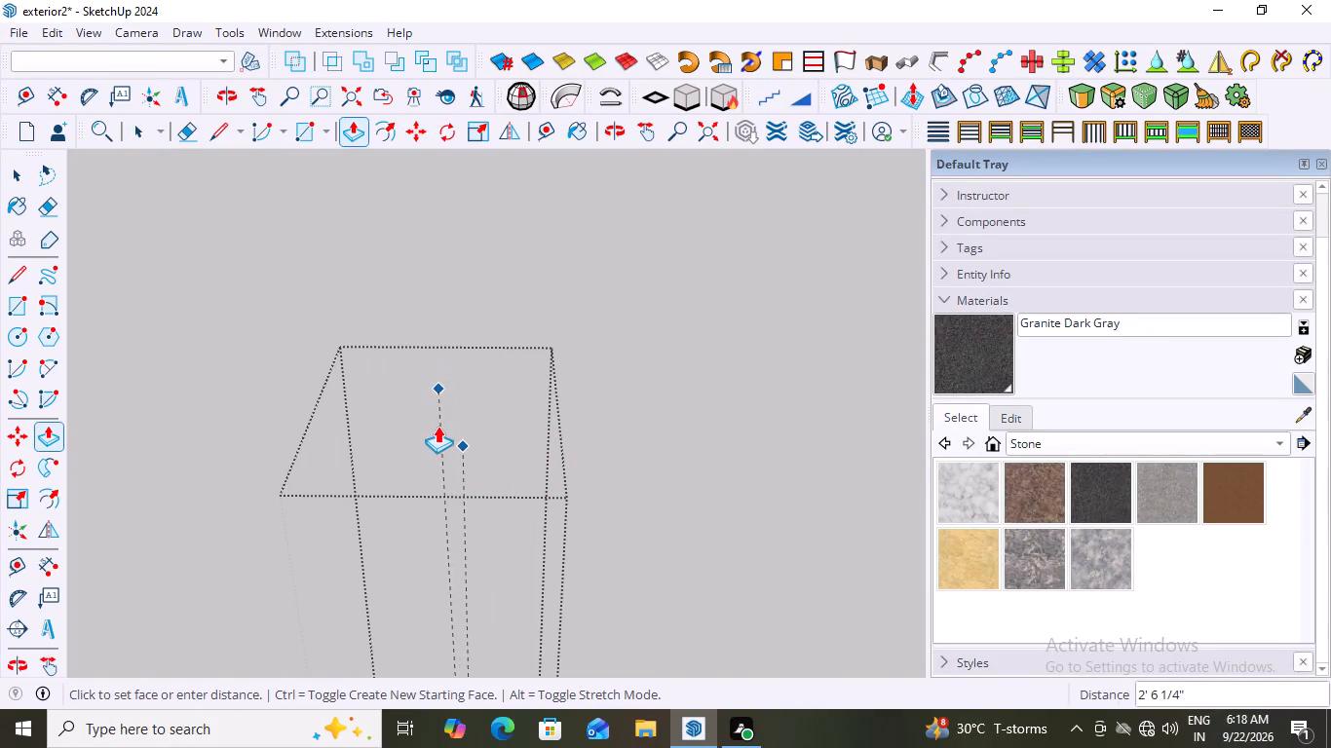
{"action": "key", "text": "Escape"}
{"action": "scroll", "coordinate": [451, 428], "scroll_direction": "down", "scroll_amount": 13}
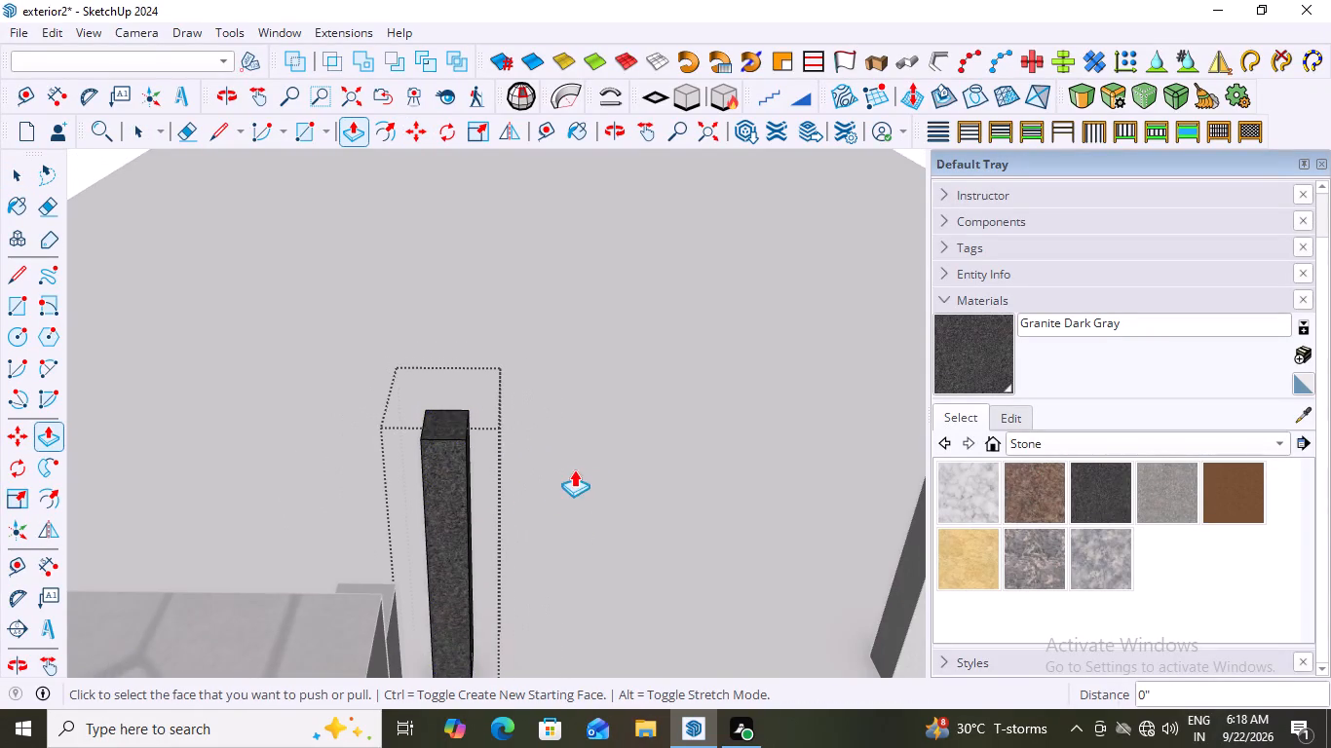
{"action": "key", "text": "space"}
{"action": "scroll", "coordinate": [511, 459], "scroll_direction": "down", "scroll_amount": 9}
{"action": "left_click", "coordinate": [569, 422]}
Open the post beside the shingled roof for editing and draw a 3 7/8 by 5 1/16 inch rectangle over its top face, corner to corner.
{"action": "middle_click_drag", "start_coordinate": [535, 460], "coordinate": [497, 472]}
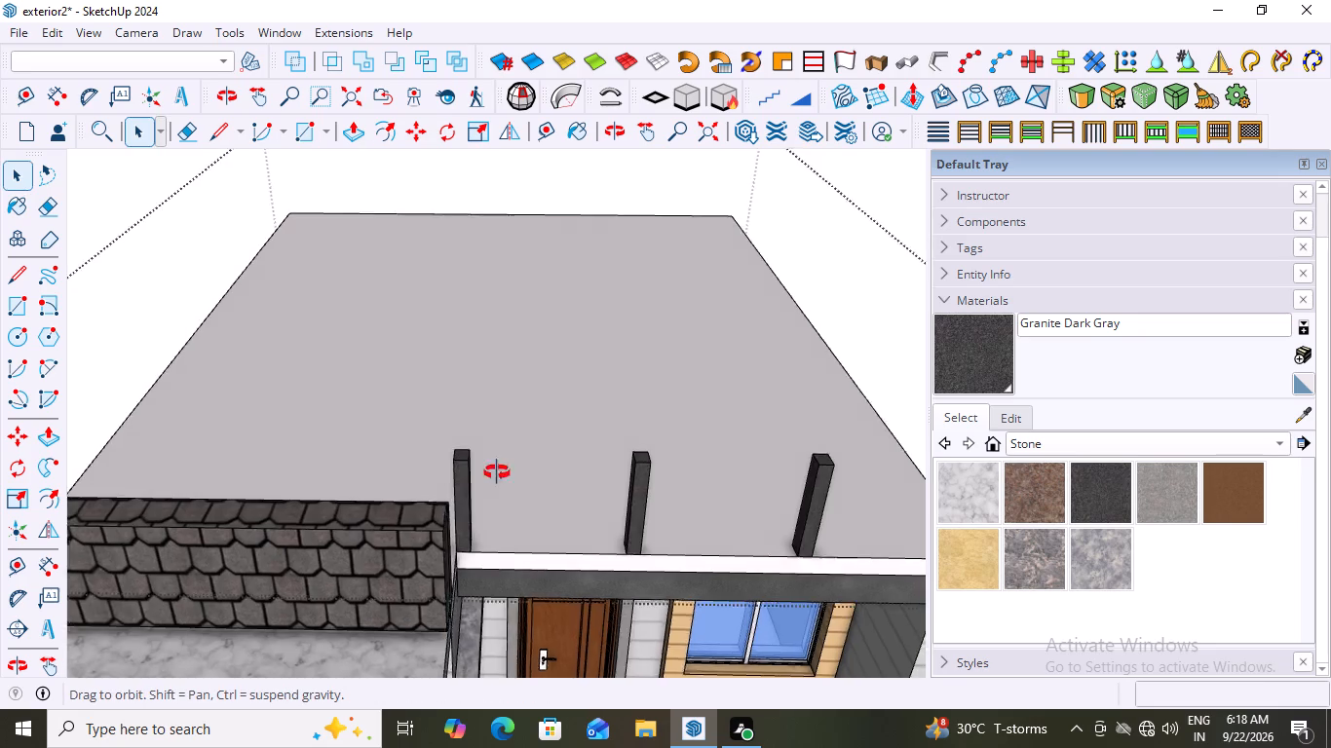
{"action": "middle_click_drag", "start_coordinate": [497, 472], "coordinate": [476, 460]}
{"action": "scroll", "coordinate": [366, 455], "scroll_direction": "up", "scroll_amount": 5}
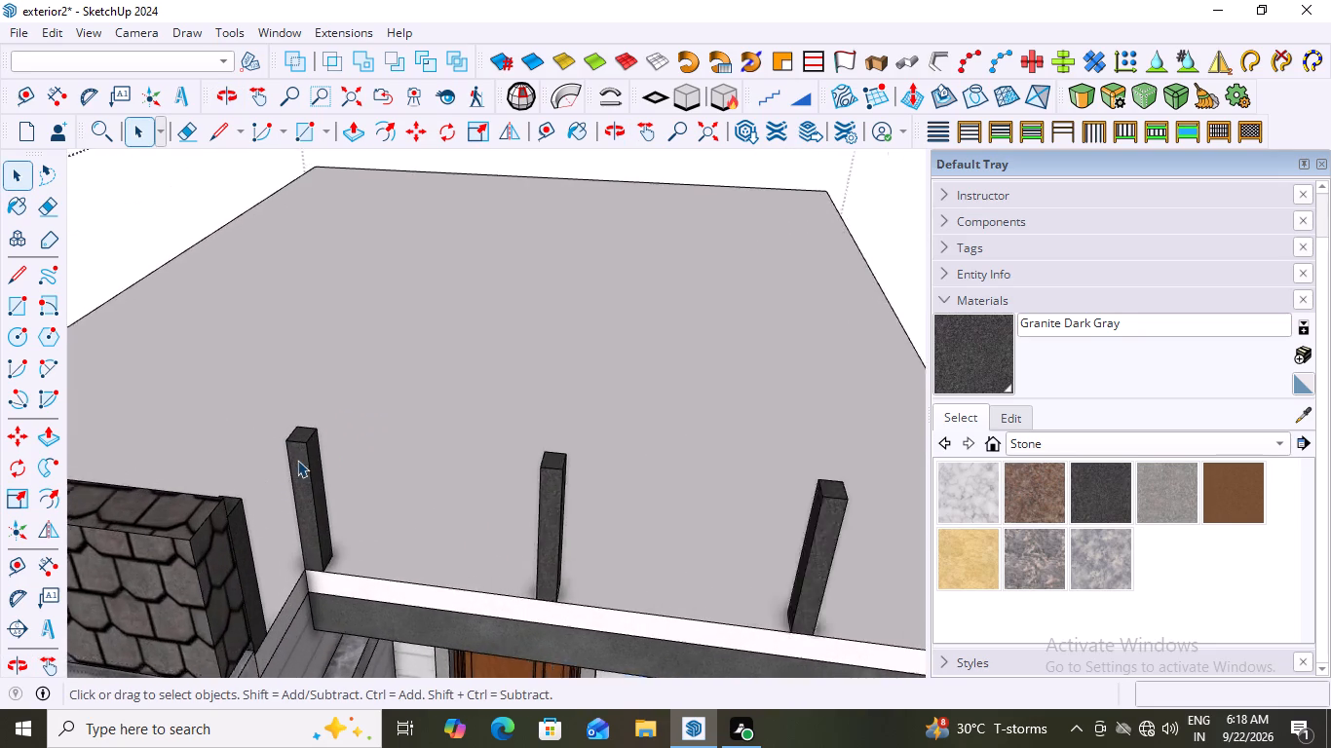
{"action": "scroll", "coordinate": [297, 460], "scroll_direction": "up", "scroll_amount": 12}
{"action": "double_click", "coordinate": [296, 393]}
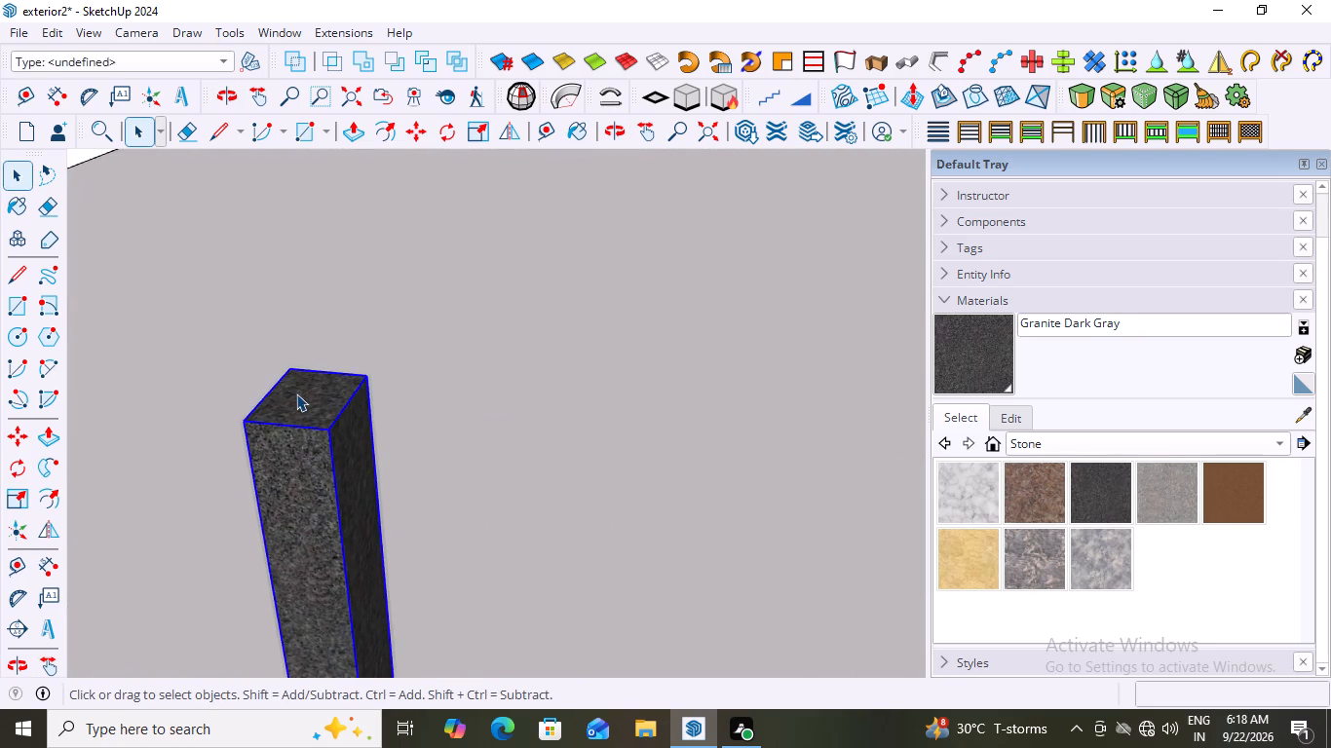
{"action": "triple_click", "coordinate": [296, 393]}
{"action": "left_click", "coordinate": [296, 393]}
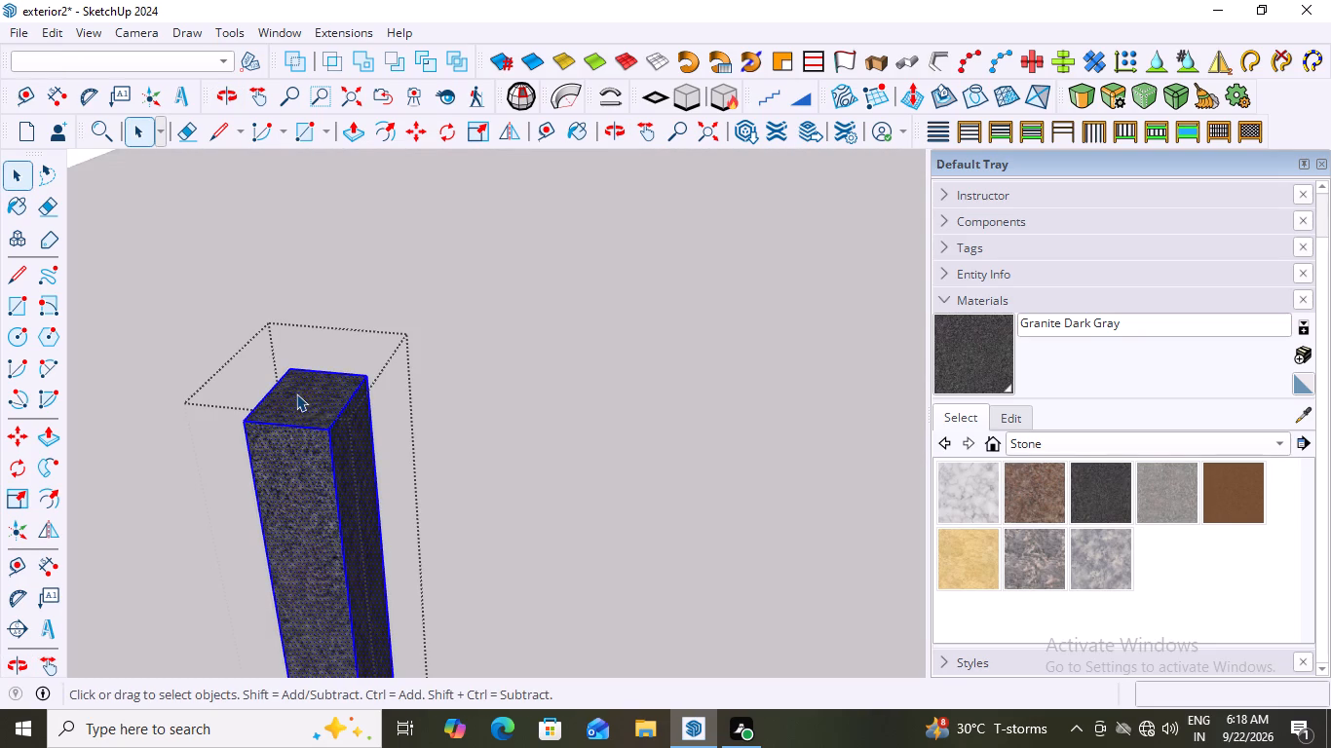
{"action": "middle_click_drag", "start_coordinate": [301, 397], "coordinate": [420, 456]}
{"action": "scroll", "coordinate": [414, 457], "scroll_direction": "up", "scroll_amount": 1}
{"action": "scroll", "coordinate": [285, 422], "scroll_direction": "up", "scroll_amount": 3}
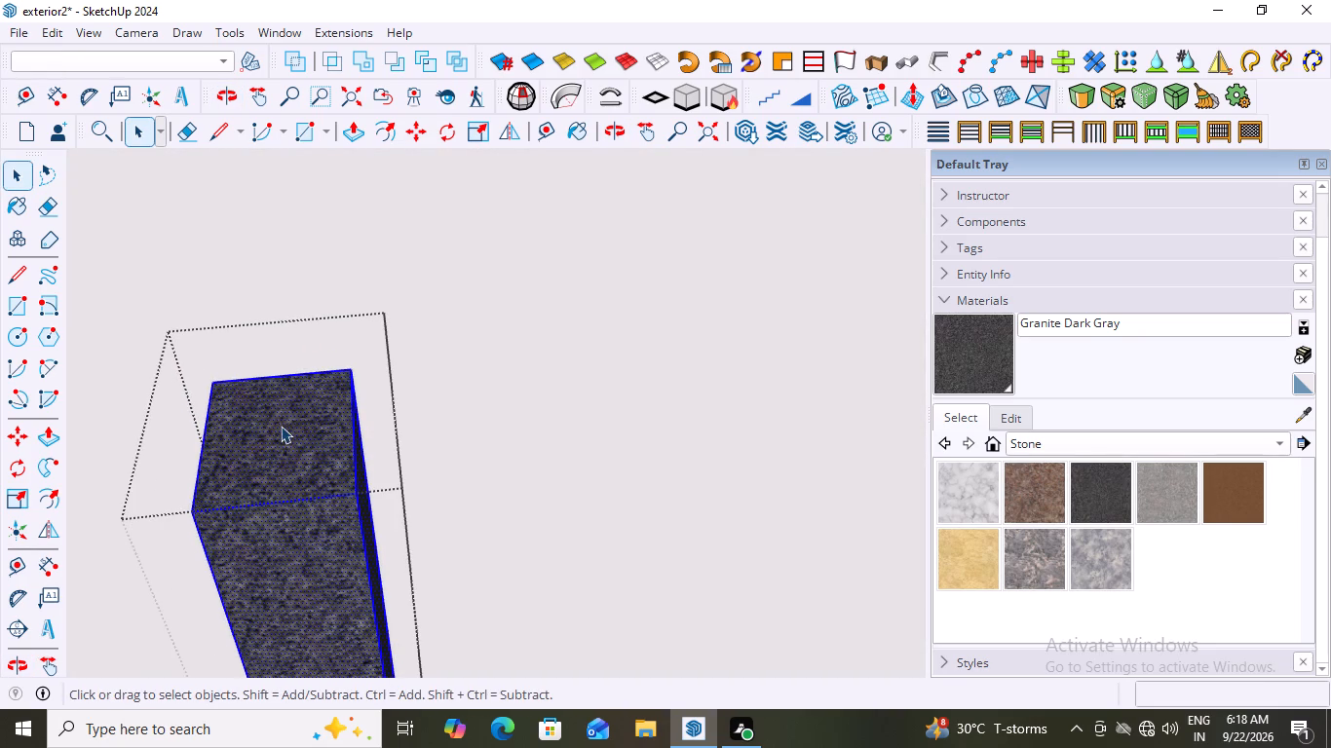
{"action": "left_click", "coordinate": [269, 421]}
{"action": "left_click", "coordinate": [269, 421]}
{"action": "double_click", "coordinate": [269, 421]}
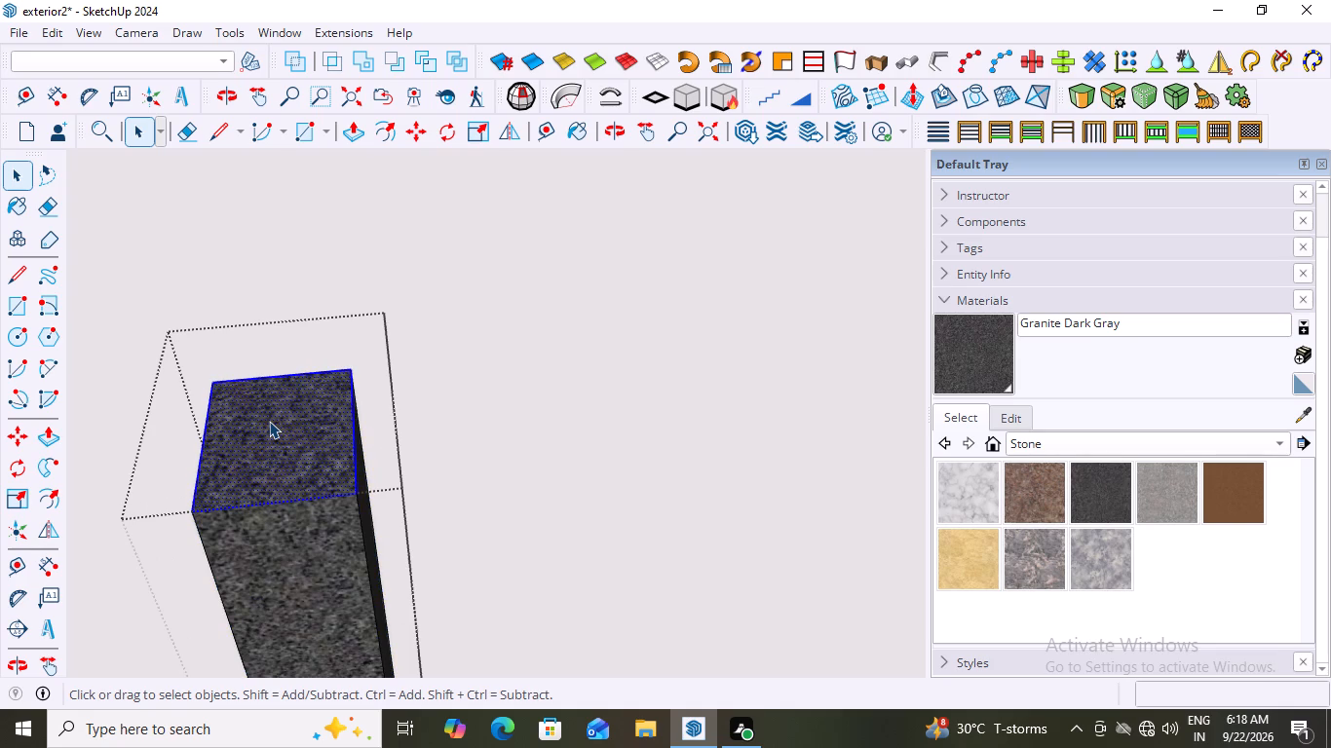
{"action": "key", "text": "r"}
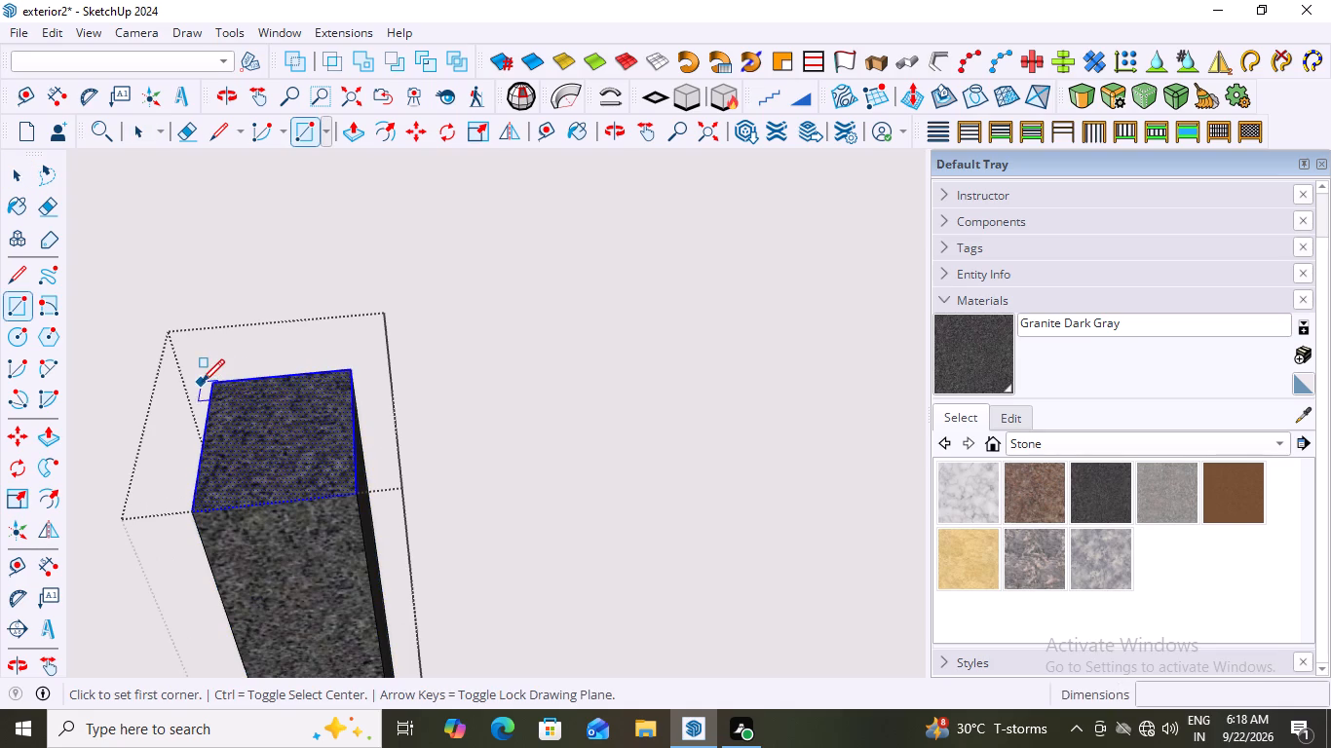
{"action": "left_click", "coordinate": [211, 383]}
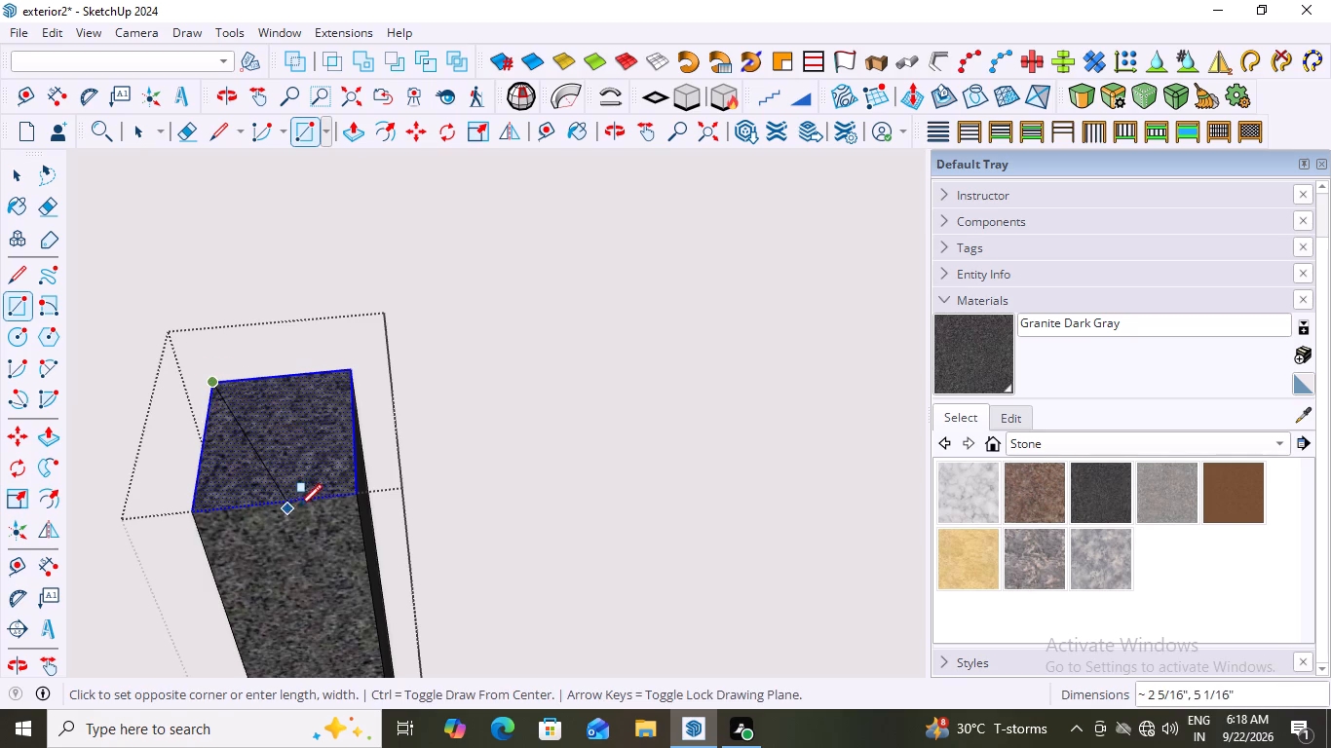
{"action": "left_click", "coordinate": [355, 495]}
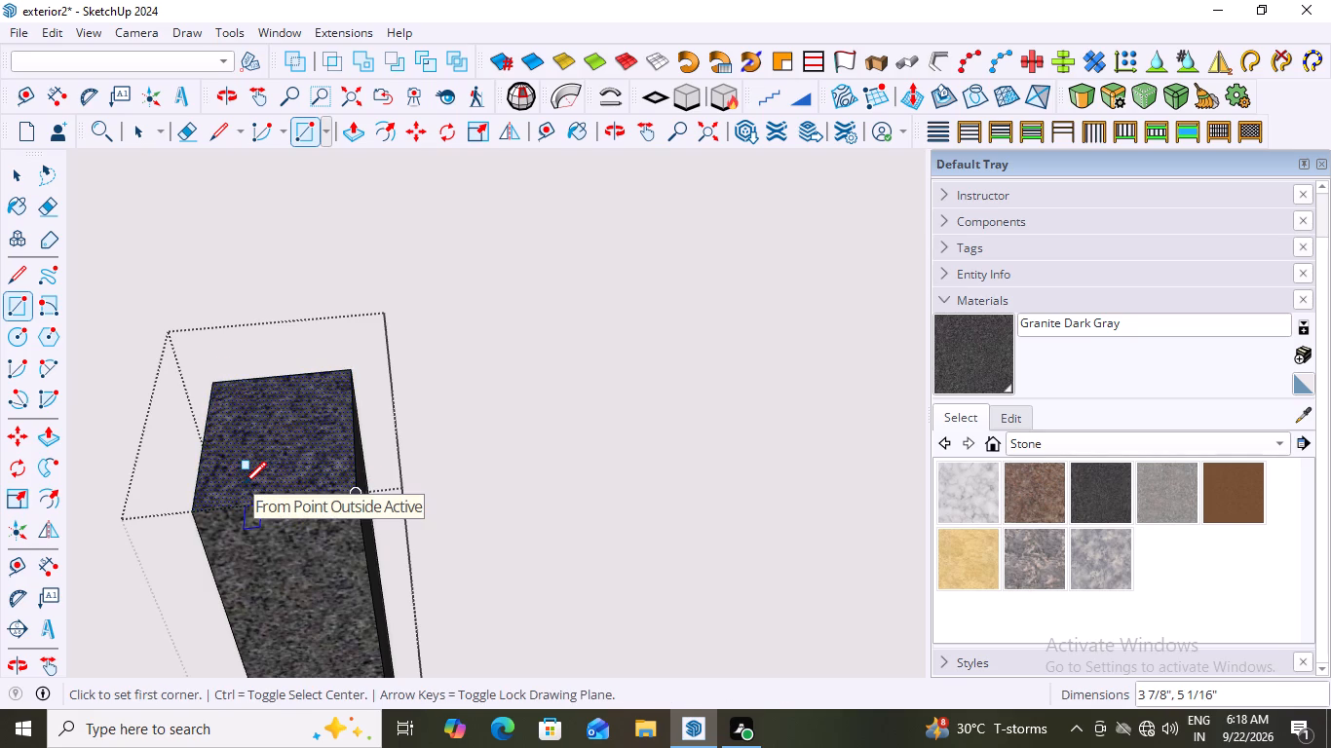
{"action": "key", "text": "space"}
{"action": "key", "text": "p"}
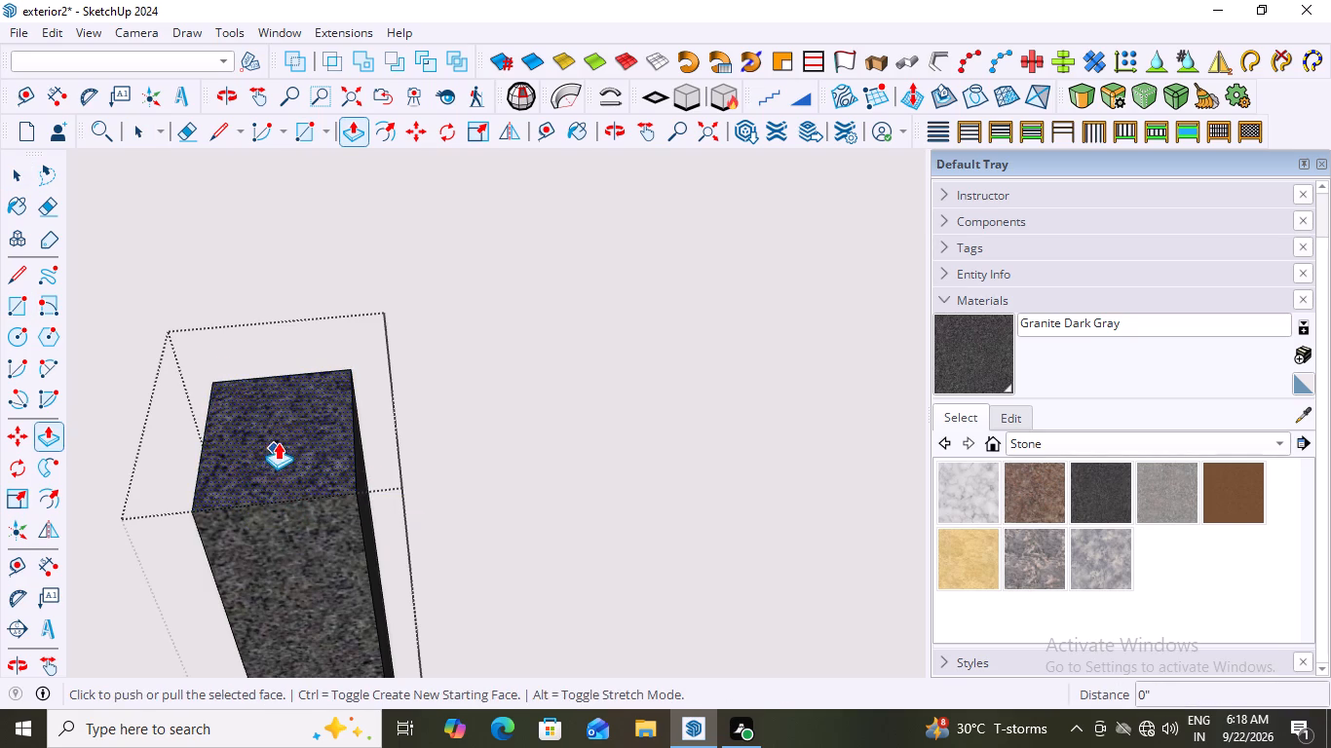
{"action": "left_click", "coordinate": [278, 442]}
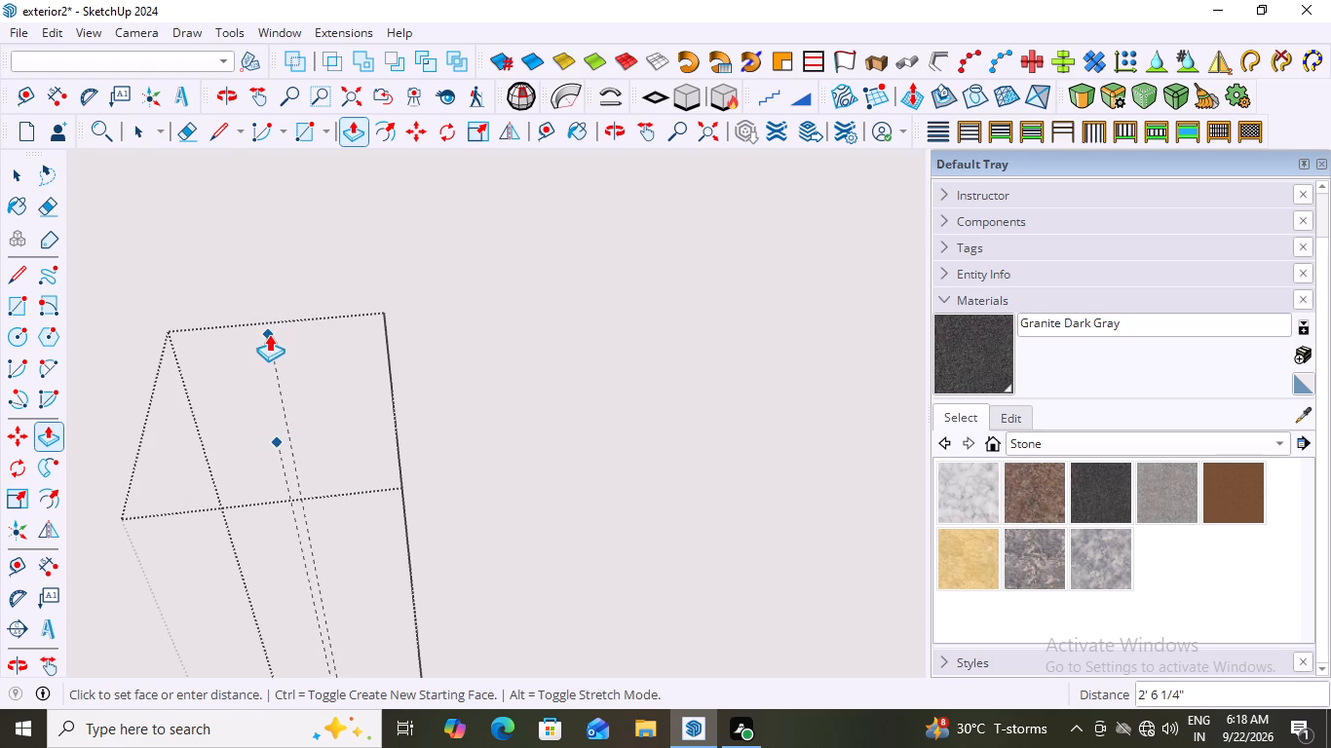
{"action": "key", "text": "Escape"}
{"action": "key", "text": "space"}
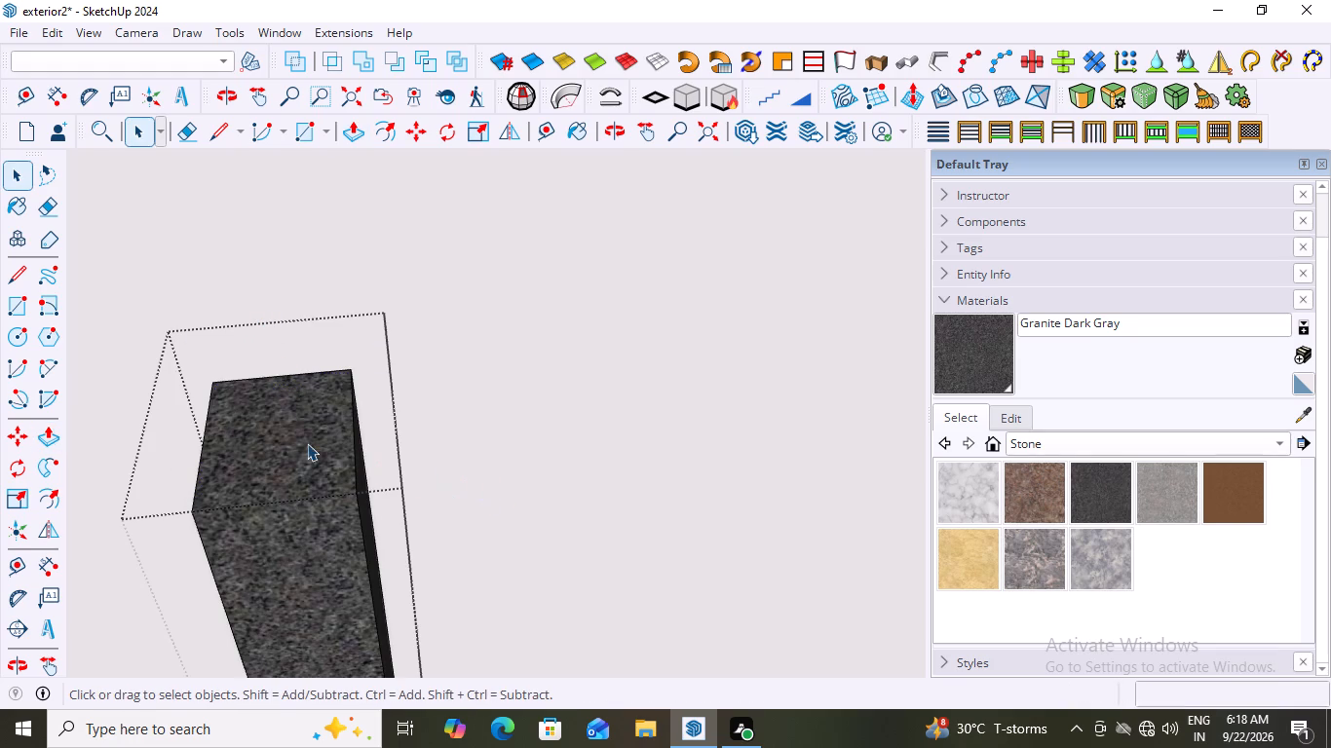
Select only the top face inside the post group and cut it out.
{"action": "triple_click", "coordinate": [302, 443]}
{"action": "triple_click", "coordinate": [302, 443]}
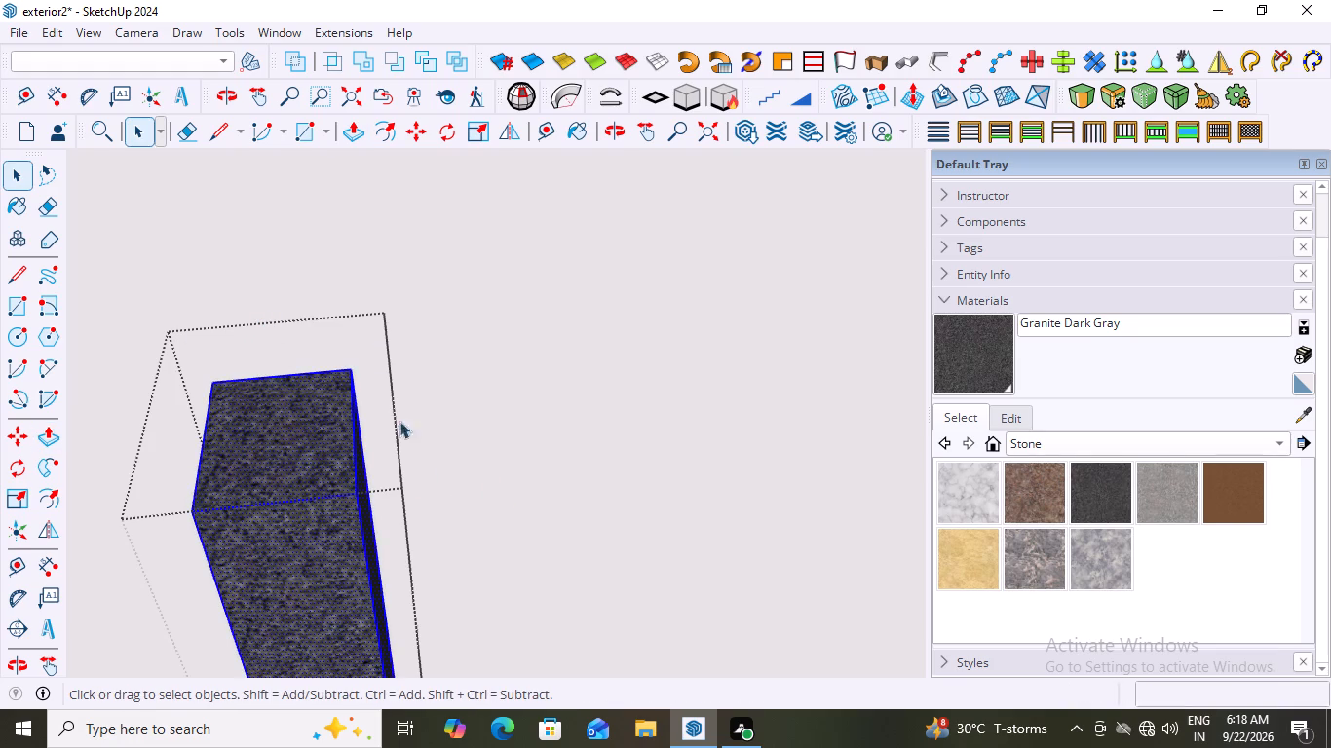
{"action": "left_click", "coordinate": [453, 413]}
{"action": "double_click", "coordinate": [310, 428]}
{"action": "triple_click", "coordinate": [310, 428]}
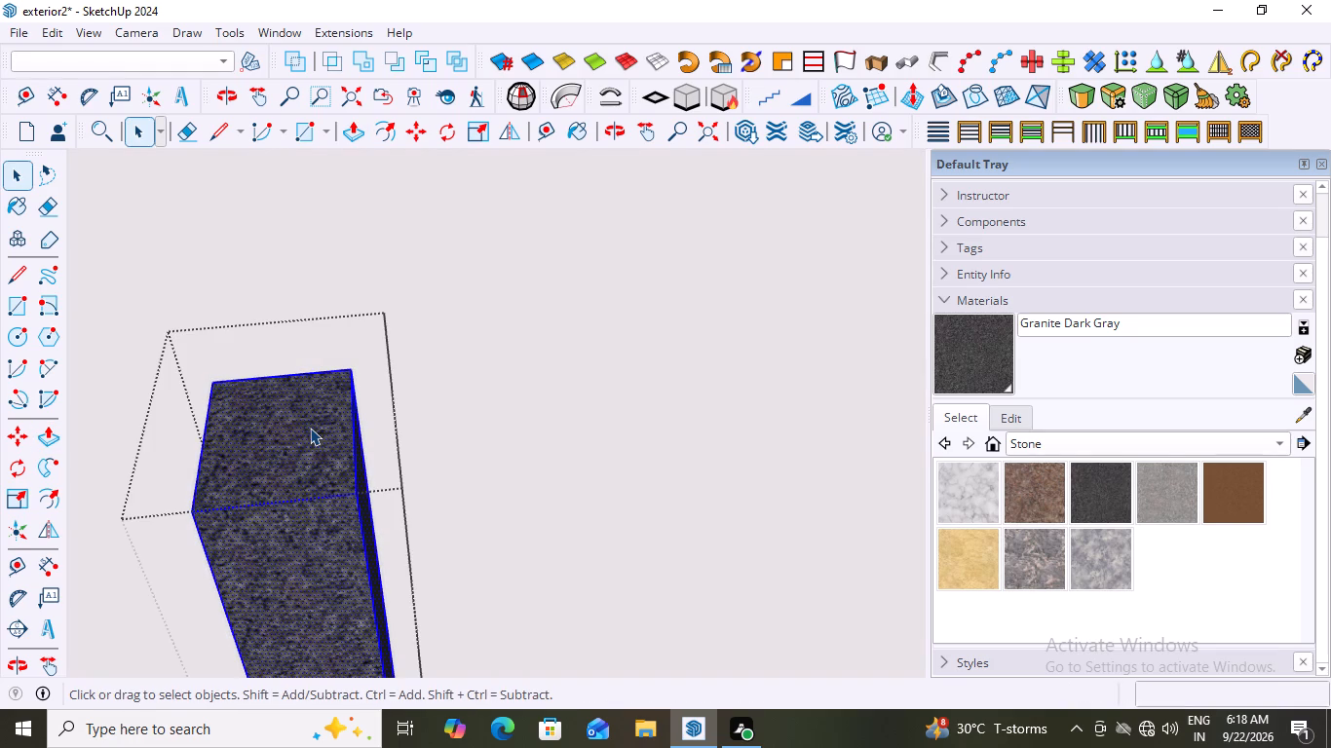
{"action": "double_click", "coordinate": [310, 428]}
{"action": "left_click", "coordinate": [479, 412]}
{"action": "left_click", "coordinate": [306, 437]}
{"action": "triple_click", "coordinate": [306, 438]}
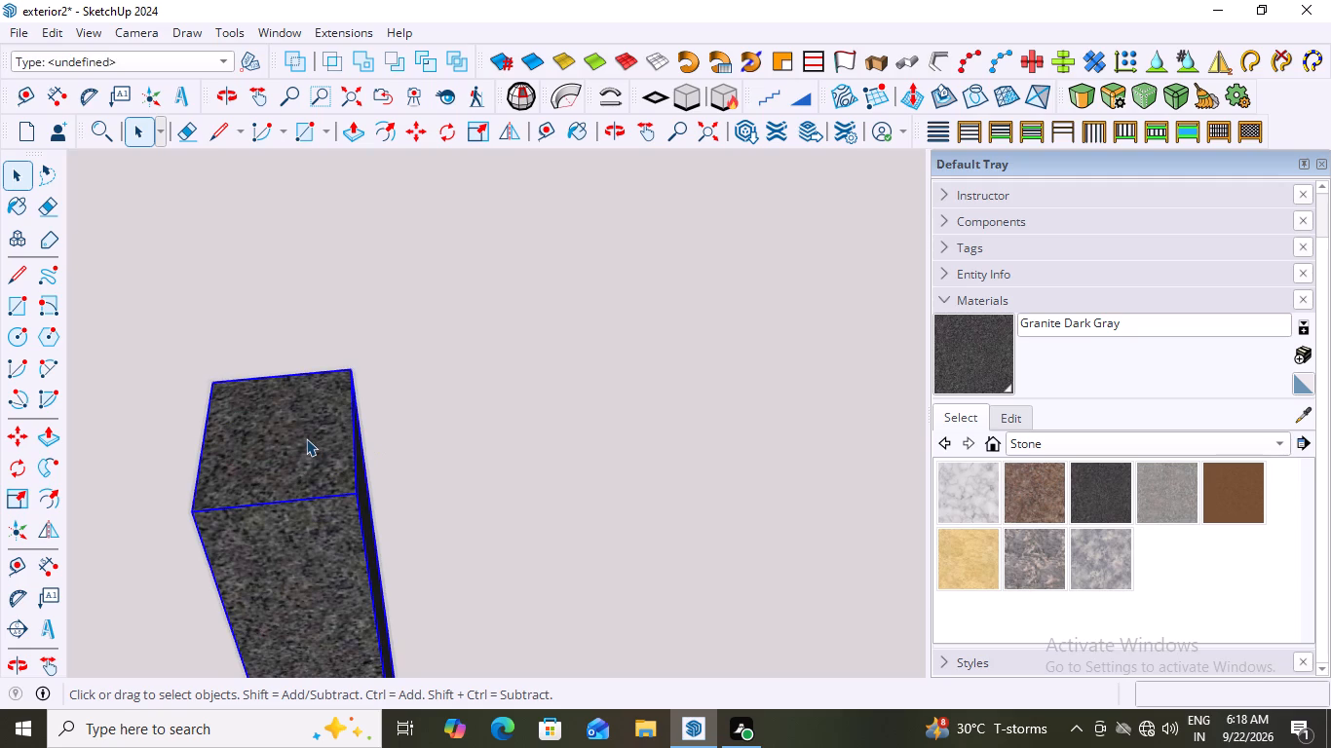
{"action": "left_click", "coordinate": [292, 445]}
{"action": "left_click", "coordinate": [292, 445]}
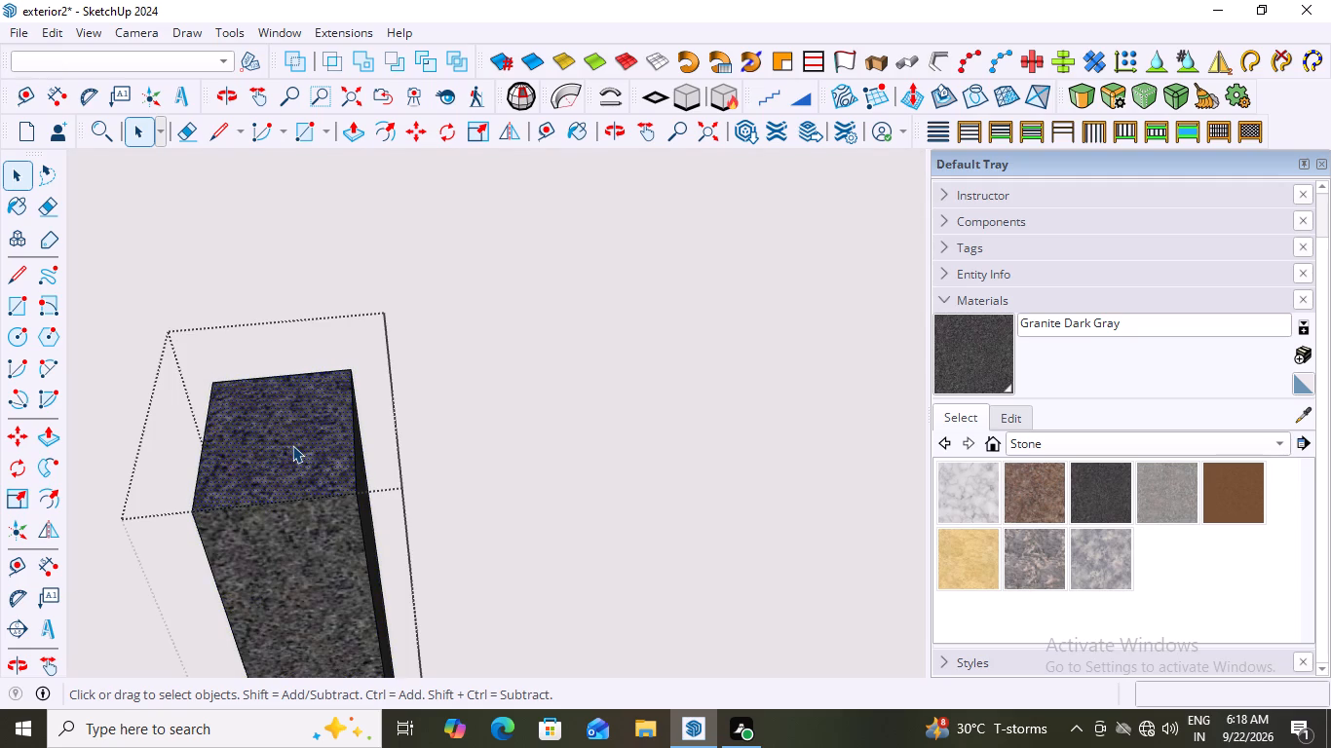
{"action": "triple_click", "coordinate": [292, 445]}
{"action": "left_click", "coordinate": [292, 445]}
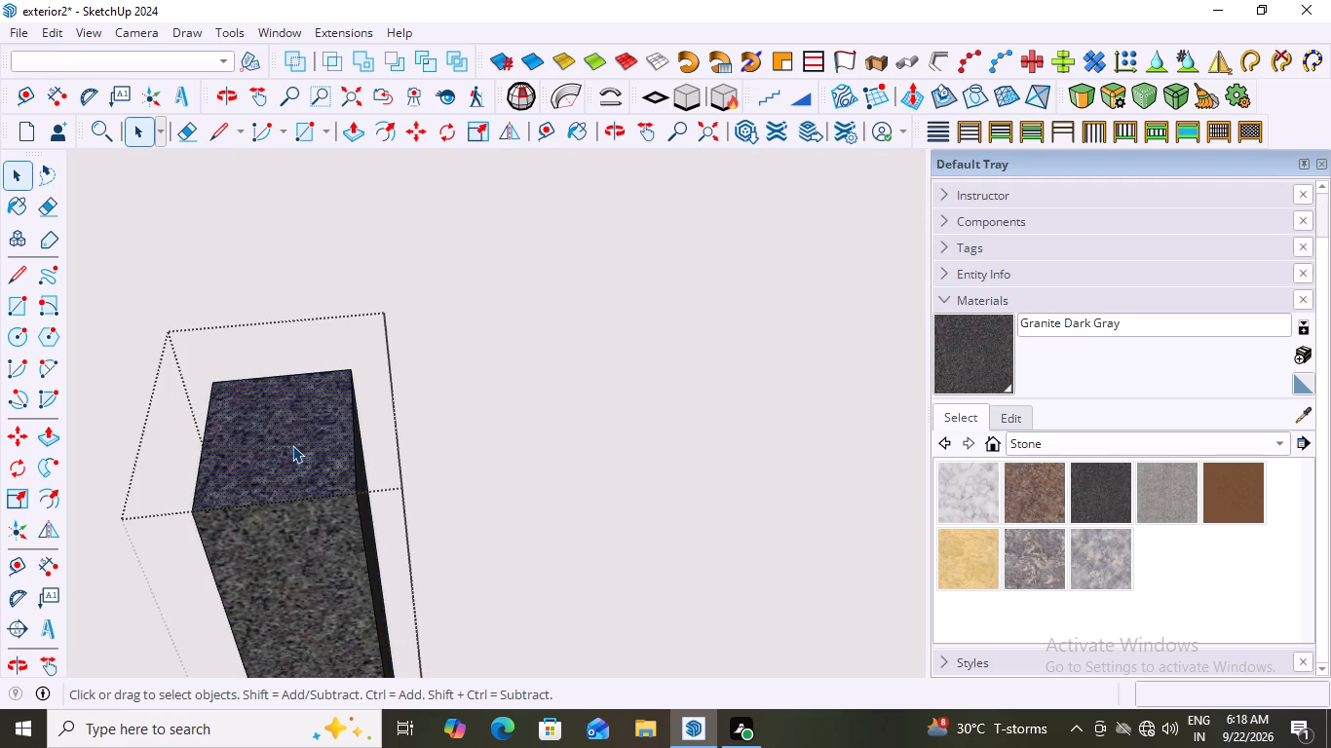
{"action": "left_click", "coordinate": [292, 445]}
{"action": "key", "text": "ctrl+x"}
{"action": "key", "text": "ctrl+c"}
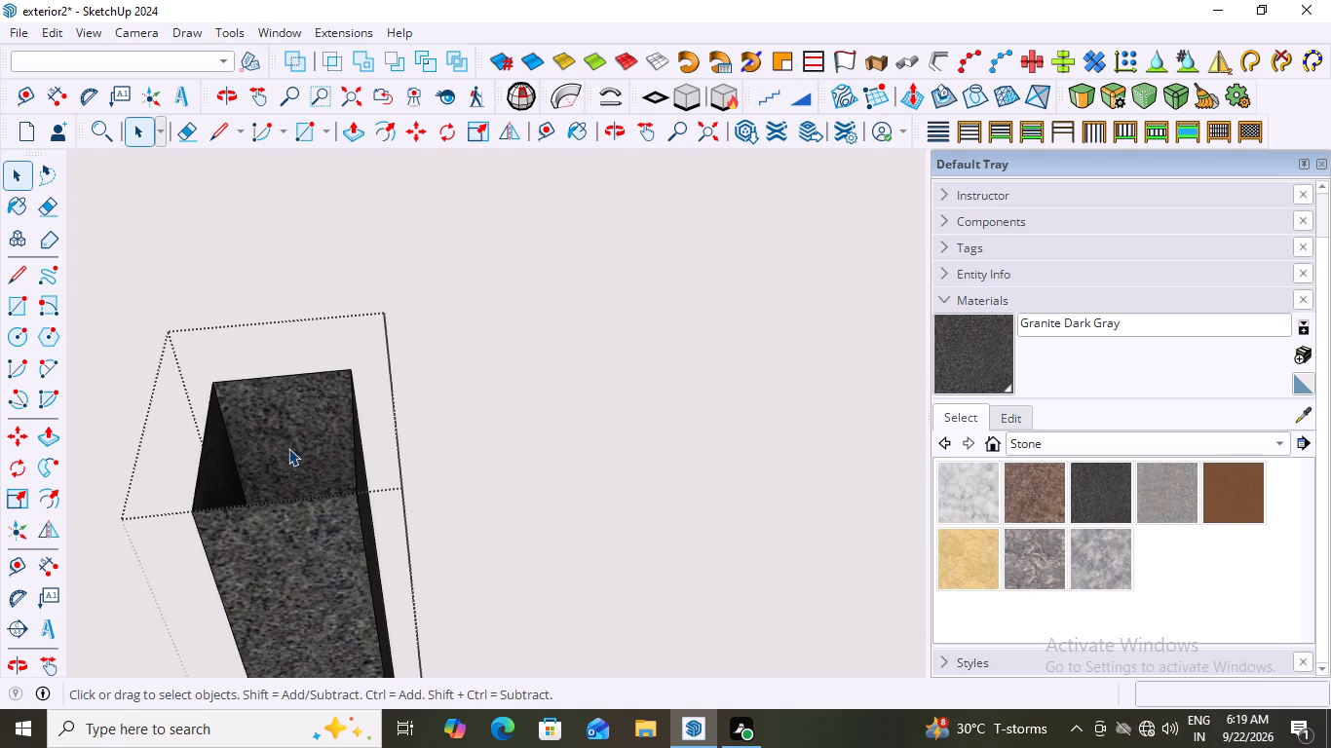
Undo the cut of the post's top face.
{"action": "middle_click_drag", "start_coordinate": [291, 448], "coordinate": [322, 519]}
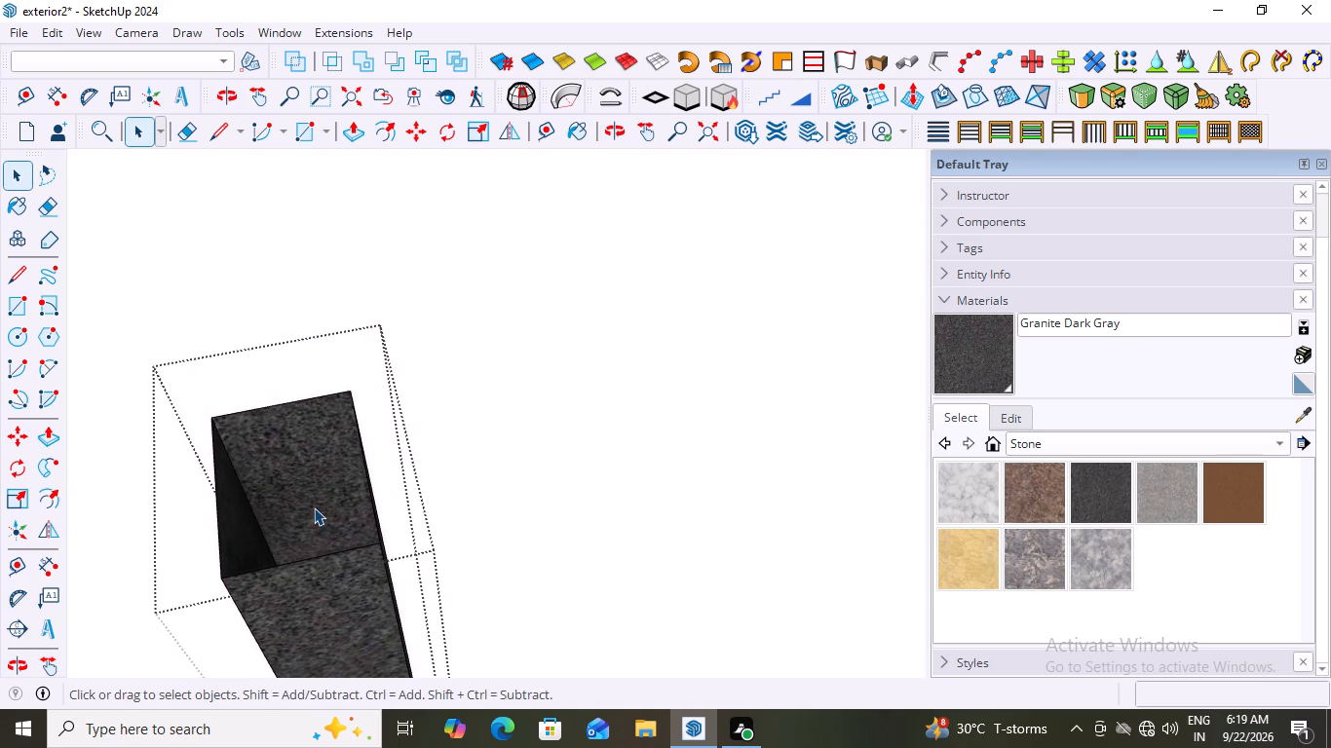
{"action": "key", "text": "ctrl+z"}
Select the post's top face with its edges, copy it and paste it in place over the original.
{"action": "left_click", "coordinate": [309, 477]}
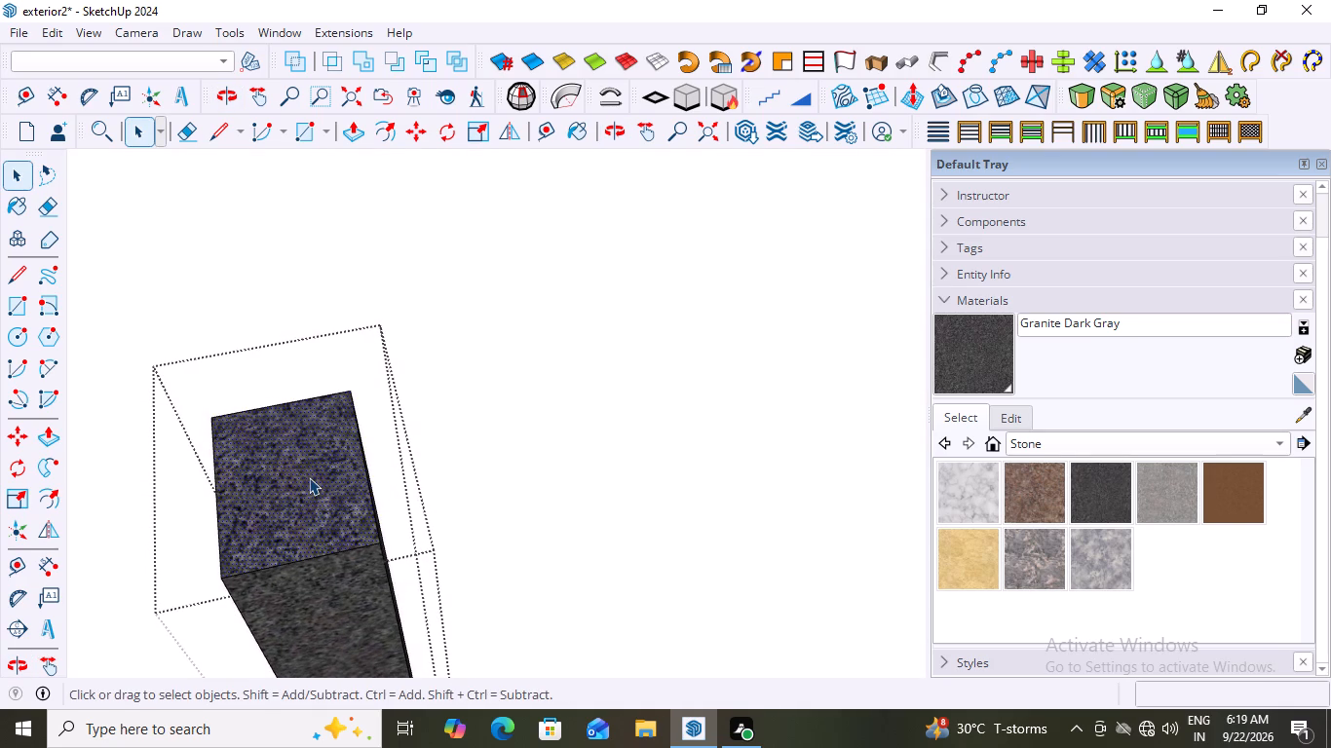
{"action": "left_click", "coordinate": [309, 477]}
{"action": "left_click", "coordinate": [309, 477]}
{"action": "middle_click_drag", "start_coordinate": [303, 475], "coordinate": [236, 424]}
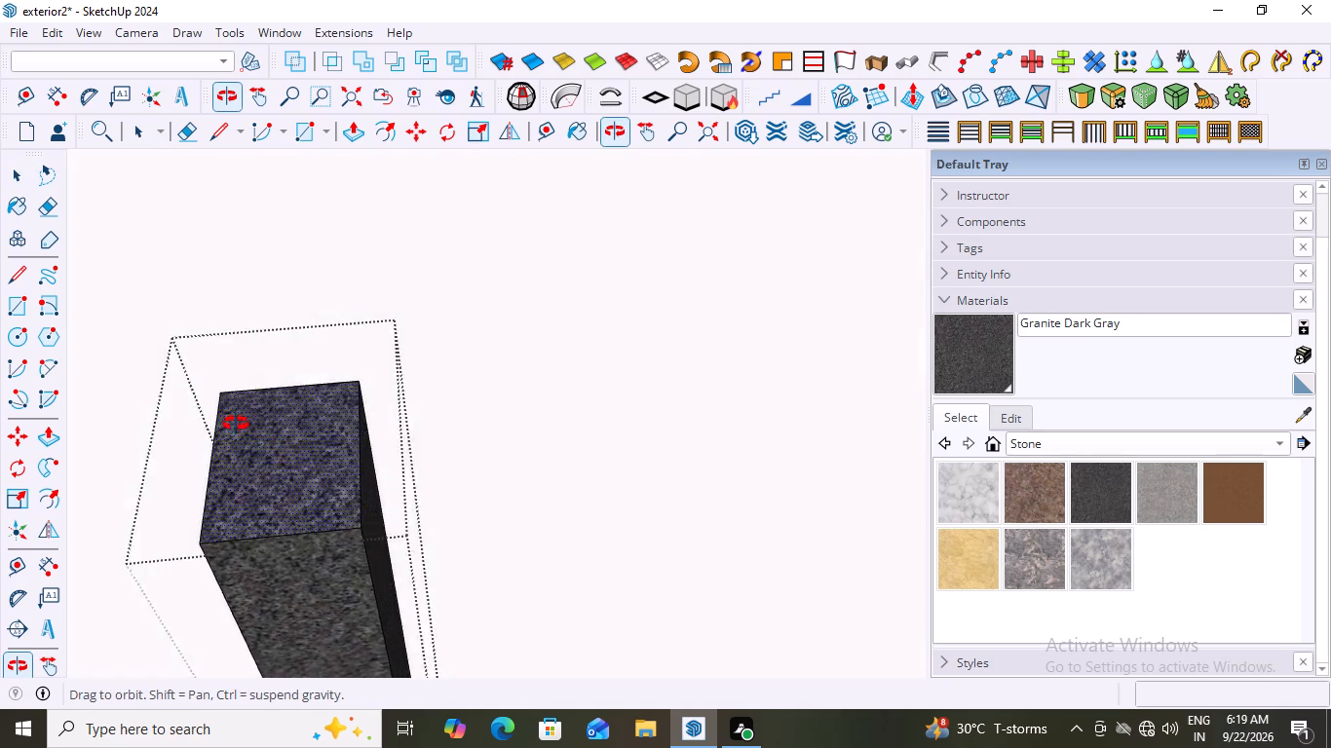
{"action": "middle_click_drag", "start_coordinate": [236, 424], "coordinate": [223, 402]}
{"action": "left_click", "coordinate": [293, 427]}
{"action": "double_click", "coordinate": [295, 442]}
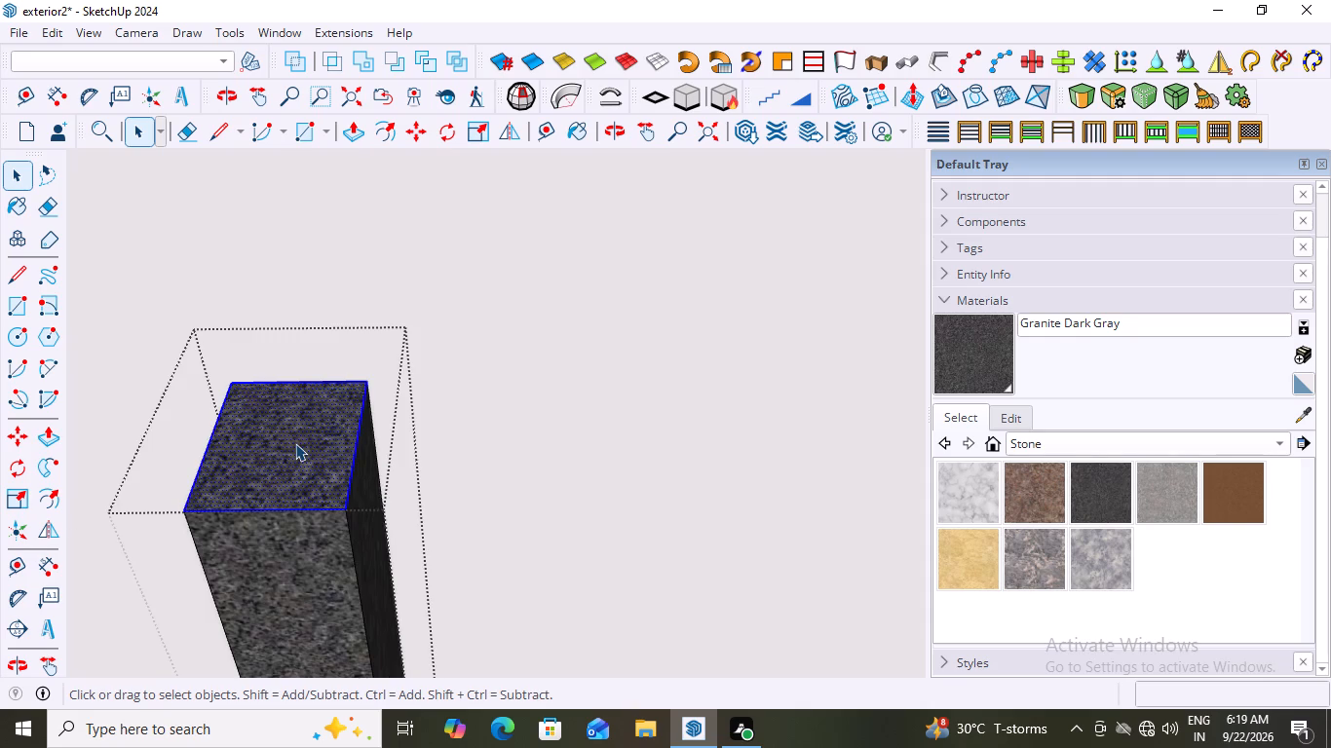
{"action": "key", "text": "ctrl+c"}
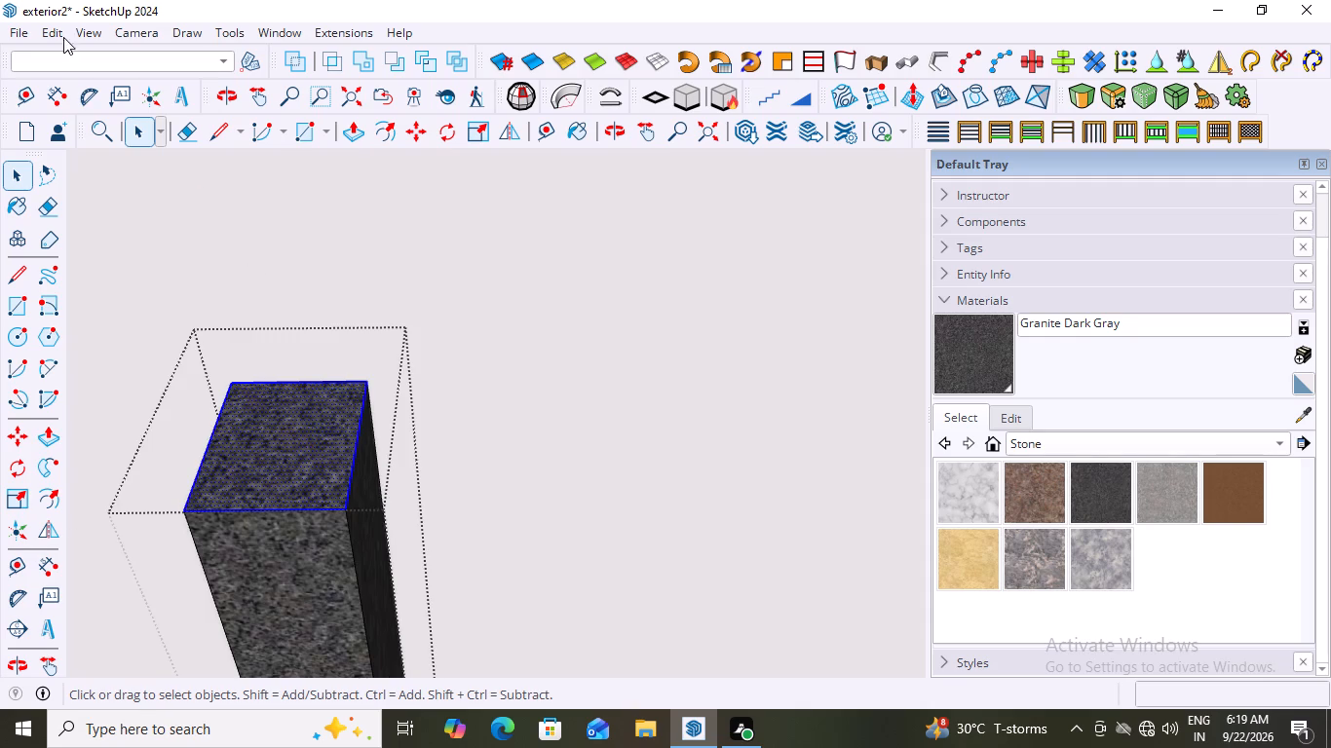
{"action": "left_click", "coordinate": [52, 31]}
{"action": "left_click", "coordinate": [148, 178]}
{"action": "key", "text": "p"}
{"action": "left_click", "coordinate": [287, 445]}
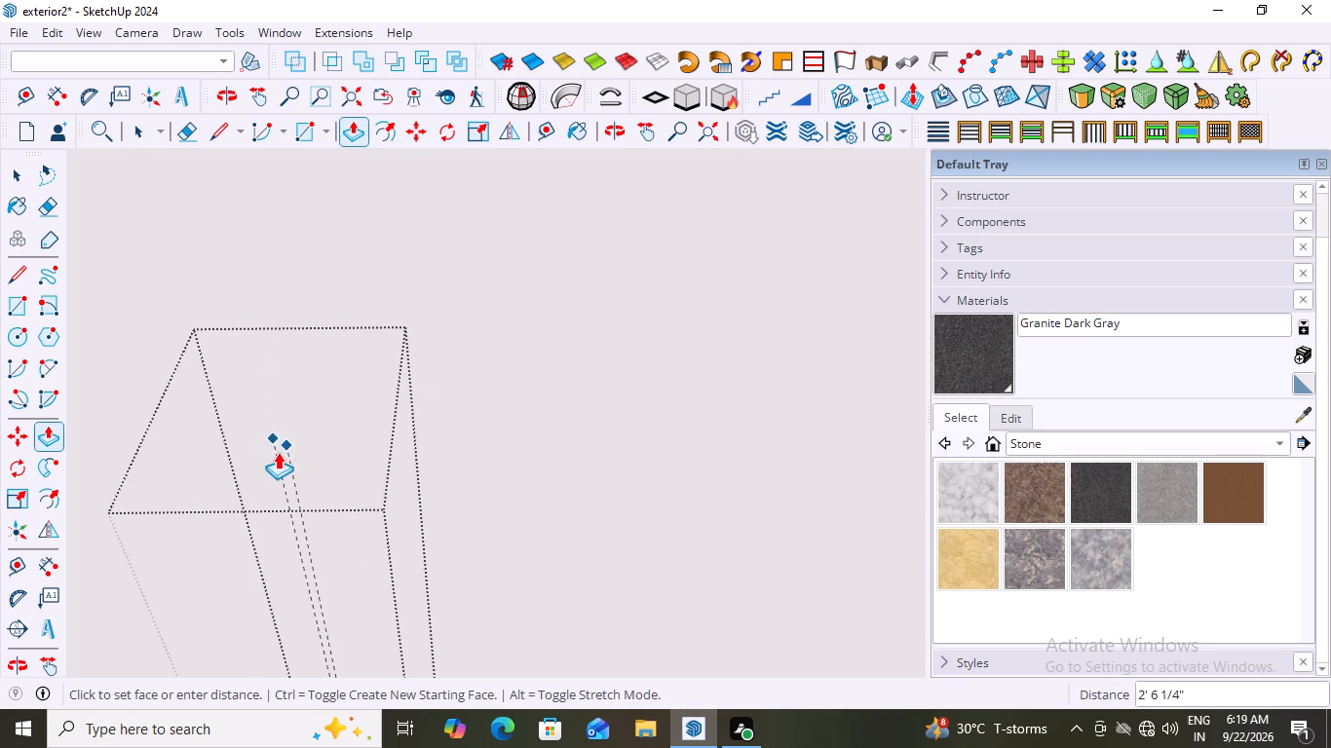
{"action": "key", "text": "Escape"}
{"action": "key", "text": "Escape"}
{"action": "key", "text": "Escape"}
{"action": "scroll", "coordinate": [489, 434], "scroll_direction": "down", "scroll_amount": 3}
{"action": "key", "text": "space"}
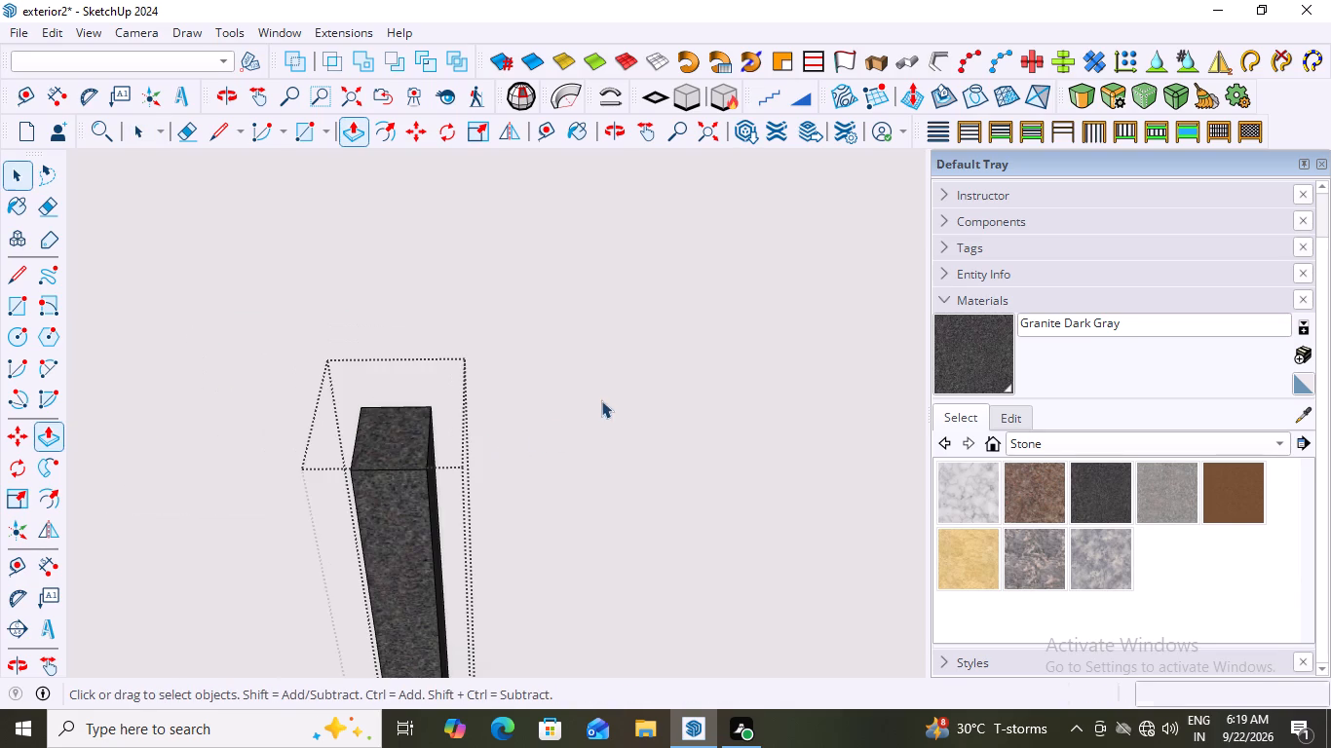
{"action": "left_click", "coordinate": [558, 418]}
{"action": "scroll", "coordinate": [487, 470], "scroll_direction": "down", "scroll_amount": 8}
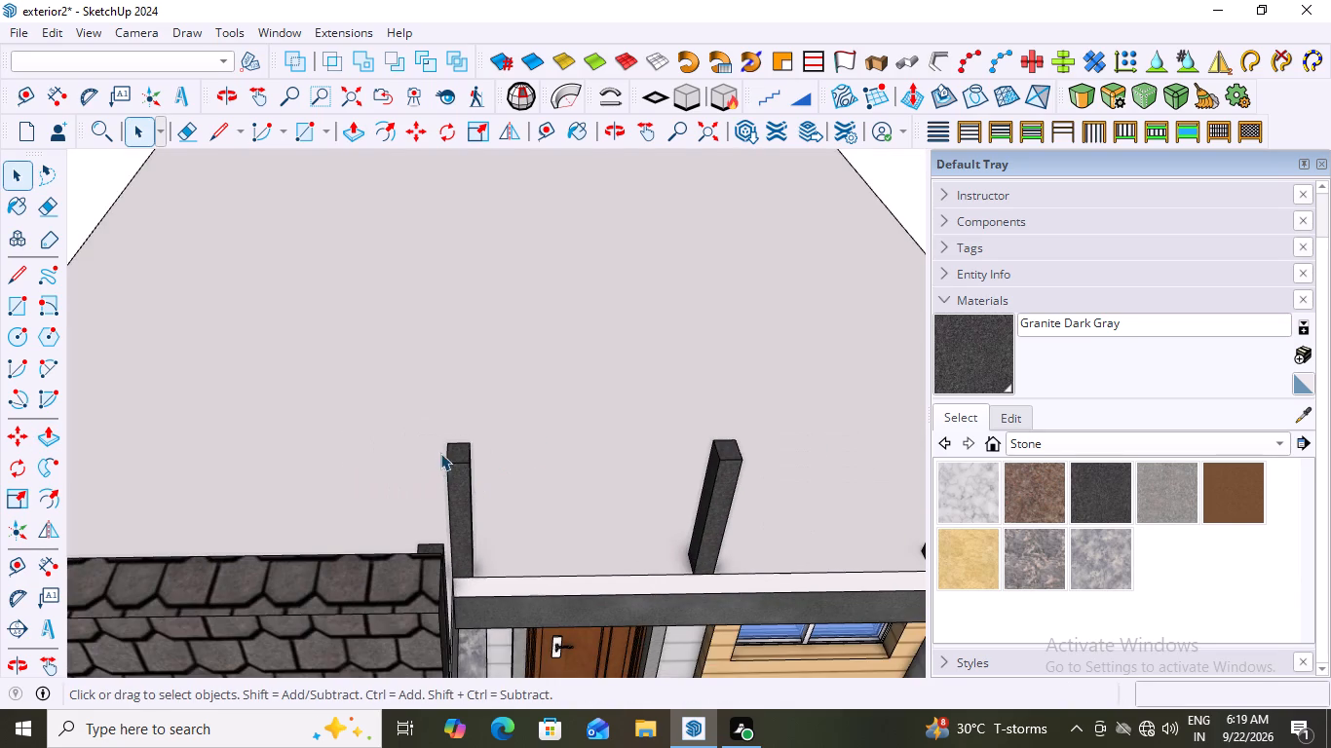
Draw a 3 7/8 by 5 1/16 inch rectangle corner to corner over the top of the front post nearest the shingled wall.
{"action": "scroll", "coordinate": [443, 449], "scroll_direction": "up", "scroll_amount": 3}
{"action": "middle_click_drag", "start_coordinate": [513, 450], "coordinate": [527, 496]}
{"action": "scroll", "coordinate": [455, 501], "scroll_direction": "up", "scroll_amount": 7}
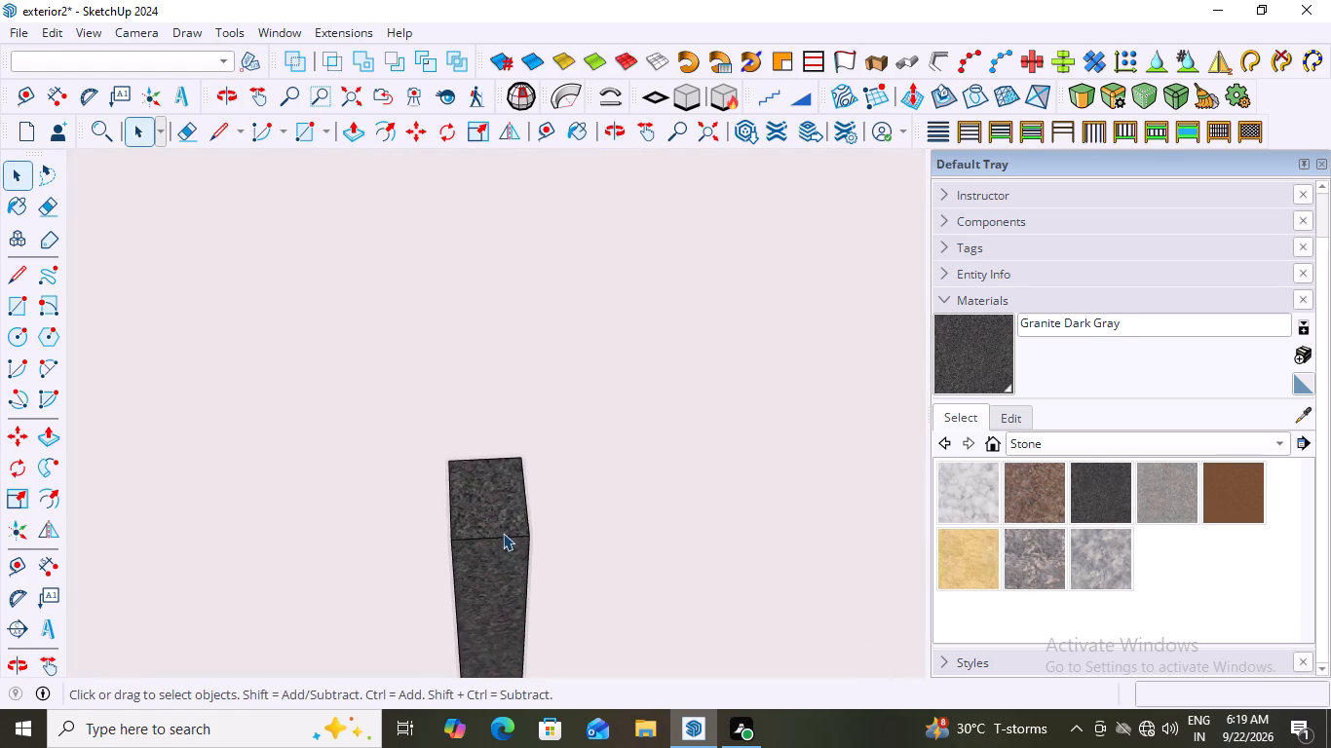
{"action": "scroll", "coordinate": [503, 533], "scroll_direction": "up", "scroll_amount": 1}
{"action": "middle_click_drag", "start_coordinate": [545, 522], "coordinate": [459, 447]}
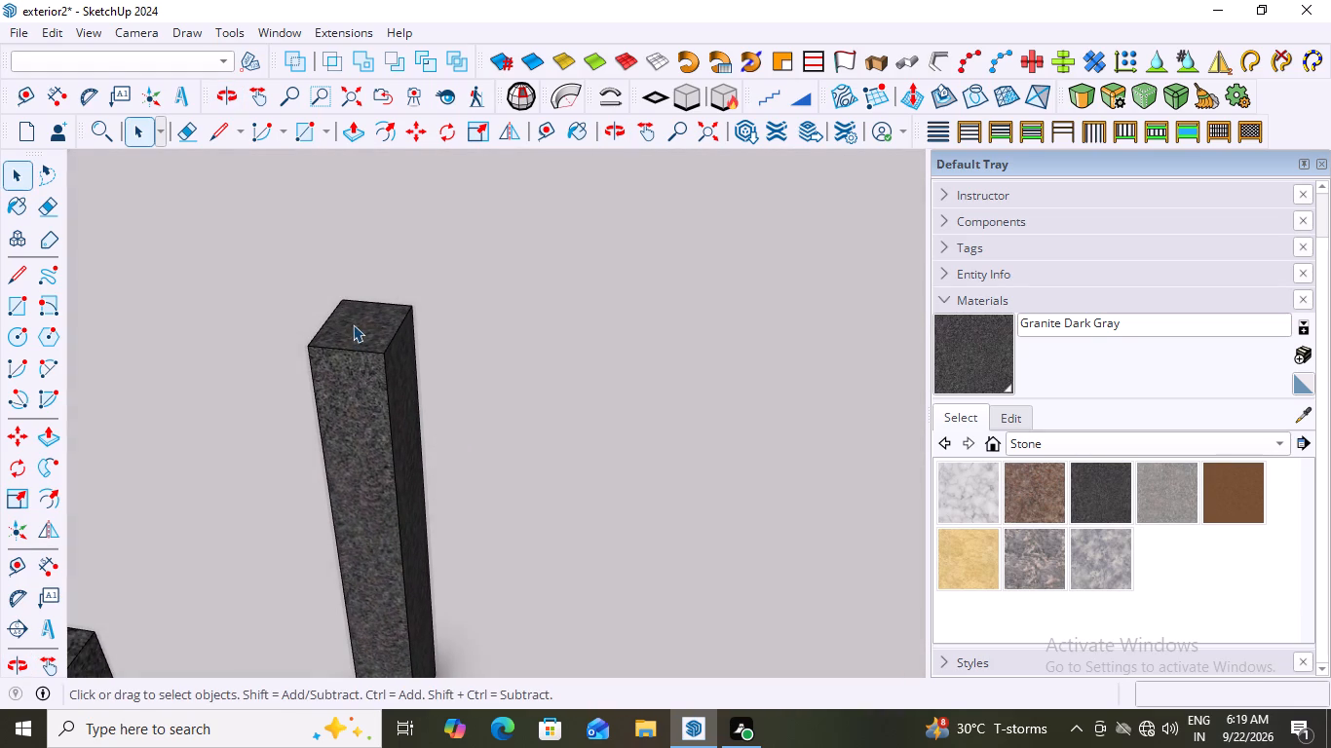
{"action": "left_click", "coordinate": [353, 324]}
{"action": "middle_click_drag", "start_coordinate": [440, 388], "coordinate": [456, 405]}
{"action": "left_click", "coordinate": [552, 352]}
{"action": "scroll", "coordinate": [373, 355], "scroll_direction": "up", "scroll_amount": 2}
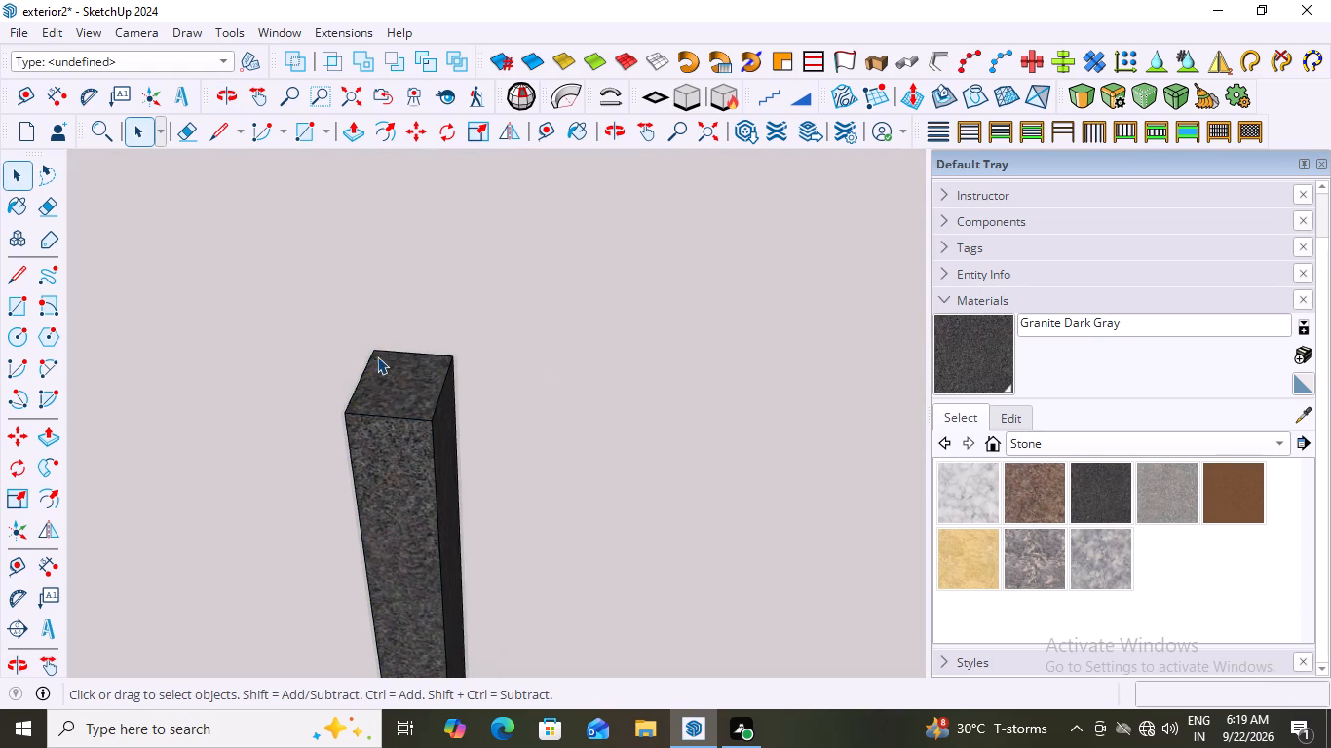
{"action": "middle_click_drag", "start_coordinate": [395, 392], "coordinate": [458, 452]}
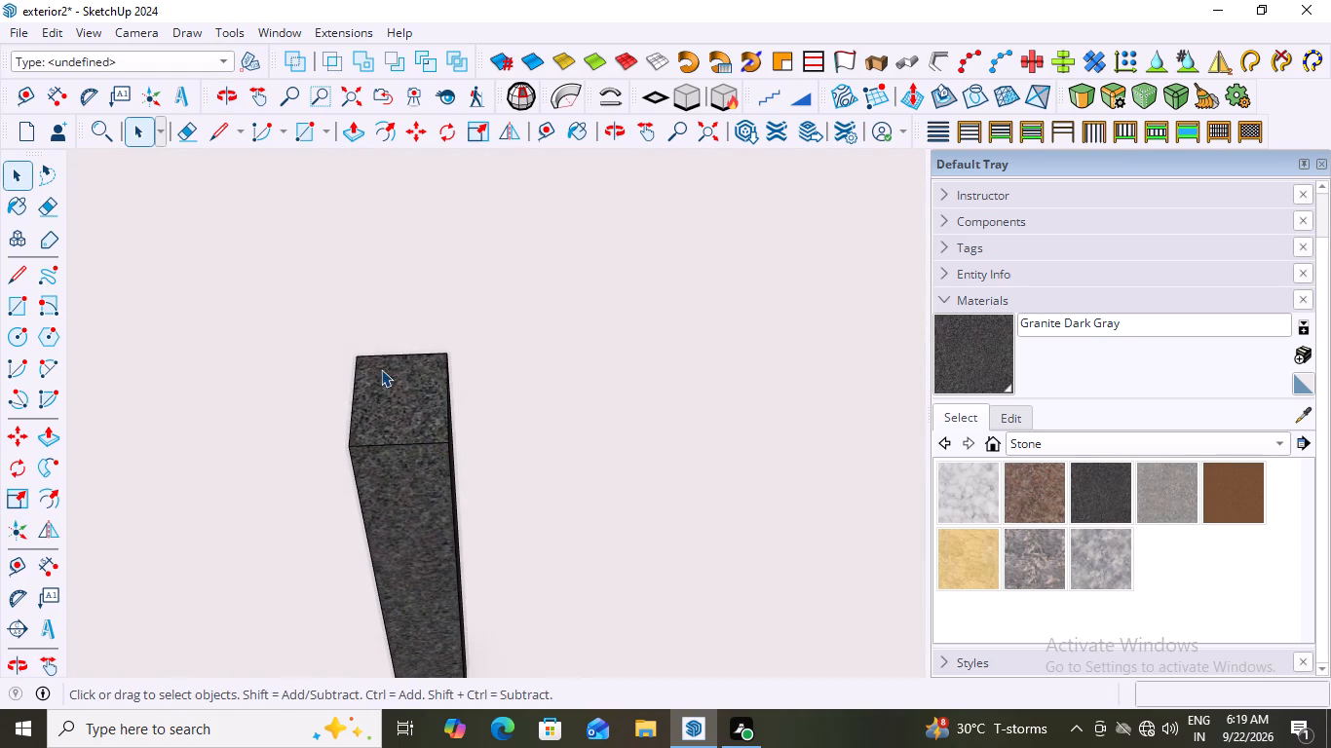
{"action": "key", "text": "r"}
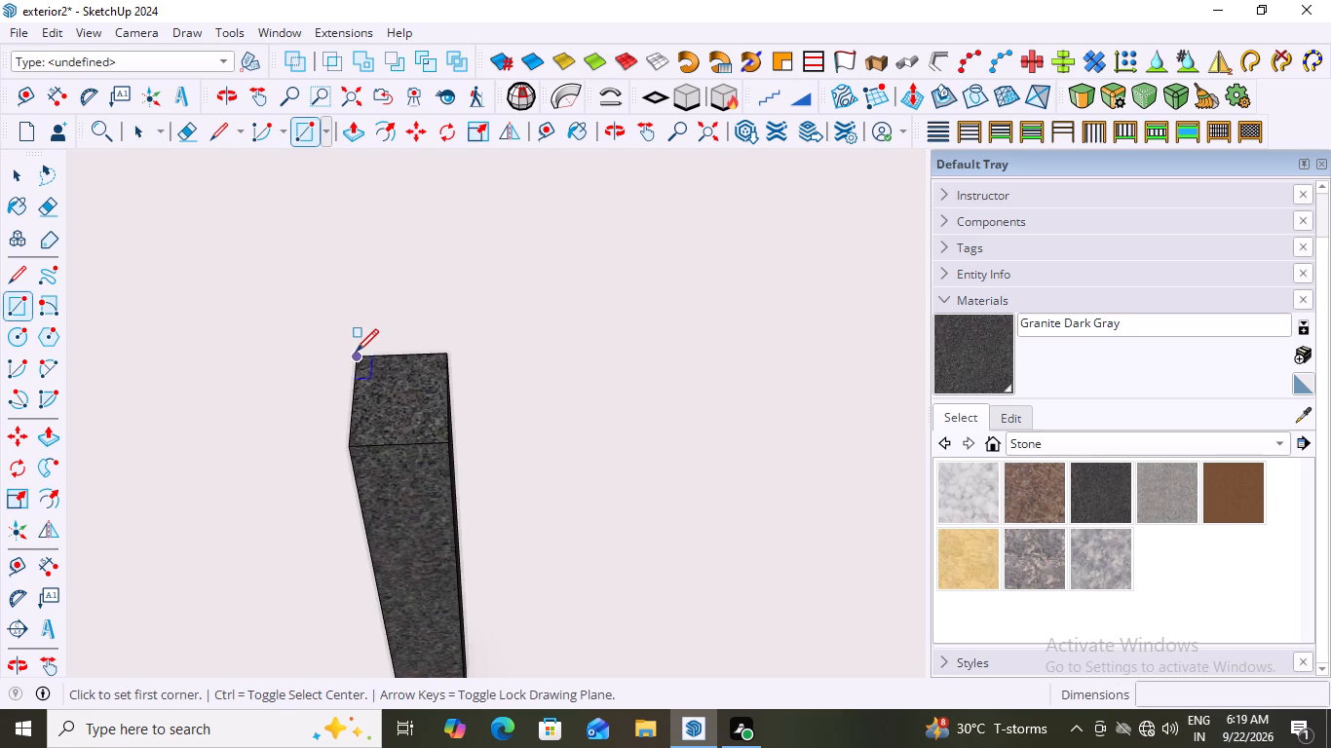
{"action": "left_click", "coordinate": [359, 355]}
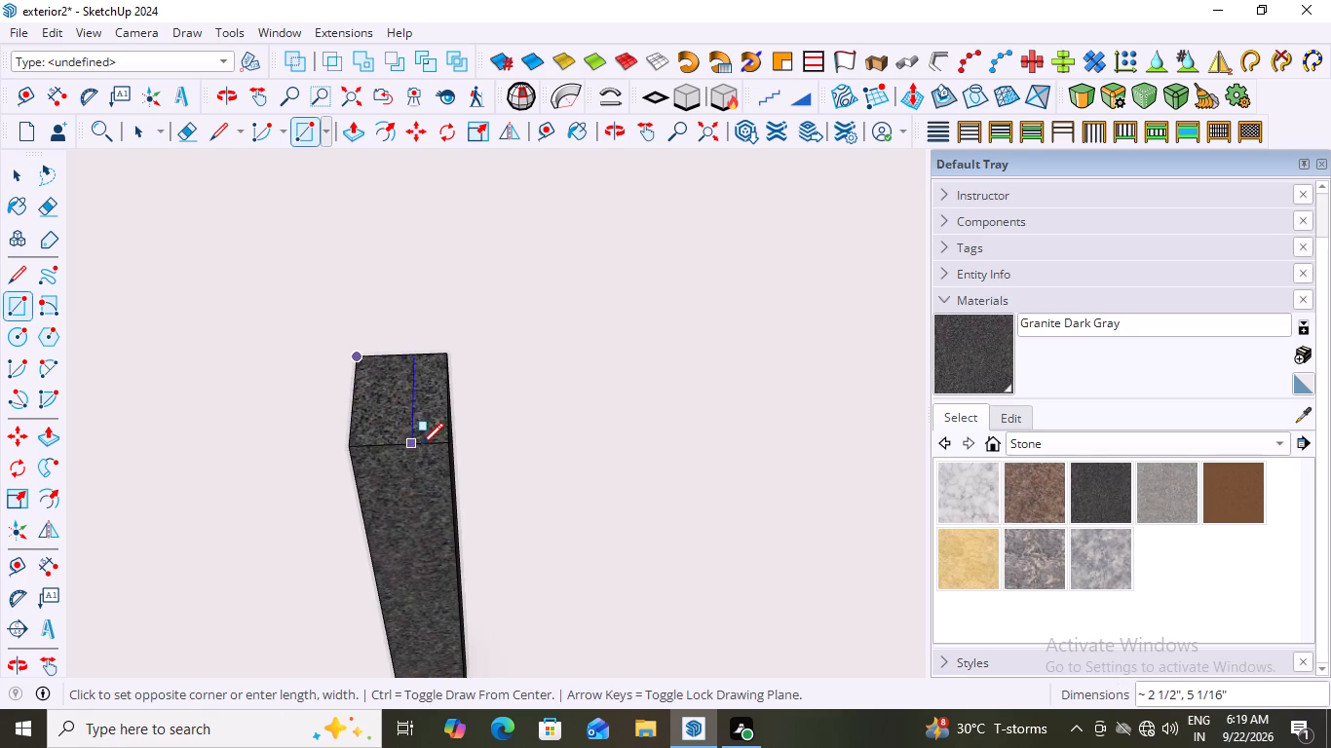
{"action": "scroll", "coordinate": [441, 425], "scroll_direction": "up", "scroll_amount": 3}
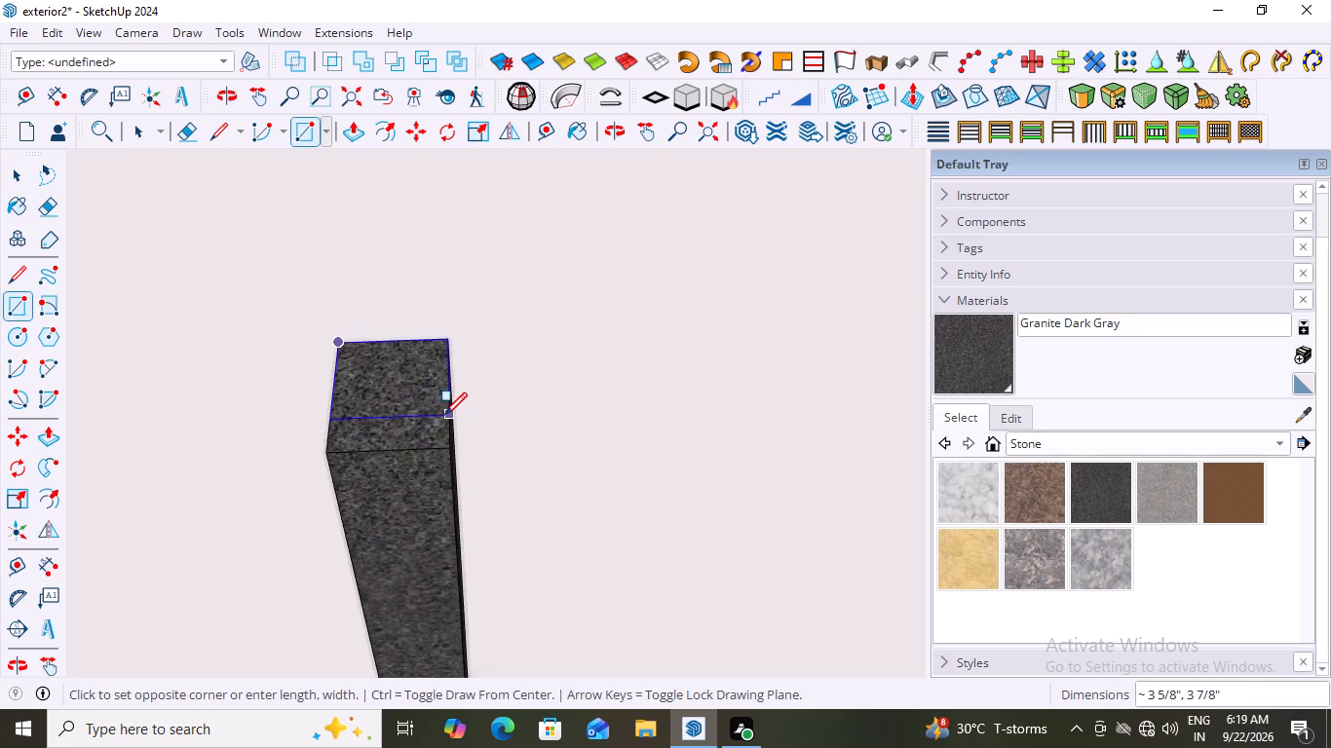
{"action": "scroll", "coordinate": [444, 415], "scroll_direction": "up", "scroll_amount": 5}
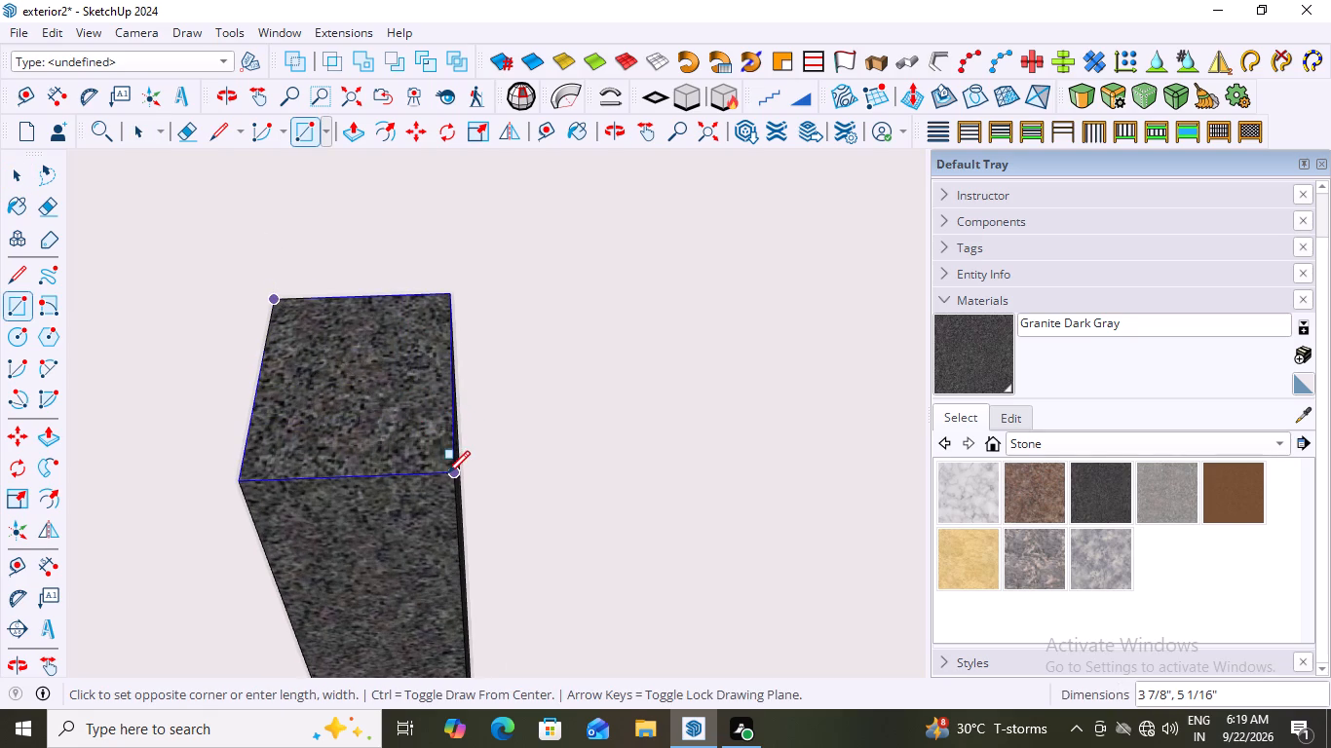
{"action": "left_click", "coordinate": [451, 474]}
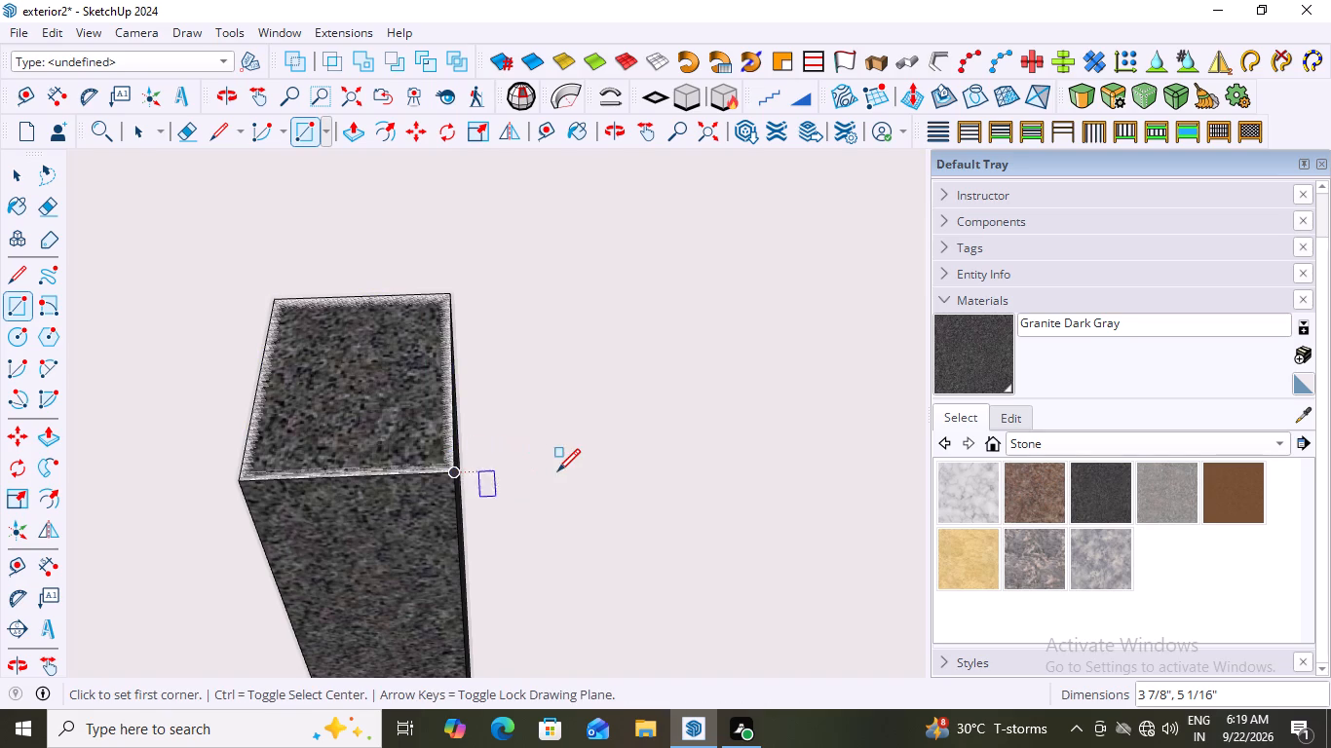
{"action": "key", "text": "space"}
Push/Pull the new rectangle on the post top upward by 3 1/2 inches.
{"action": "left_click", "coordinate": [379, 387]}
{"action": "double_click", "coordinate": [379, 387]}
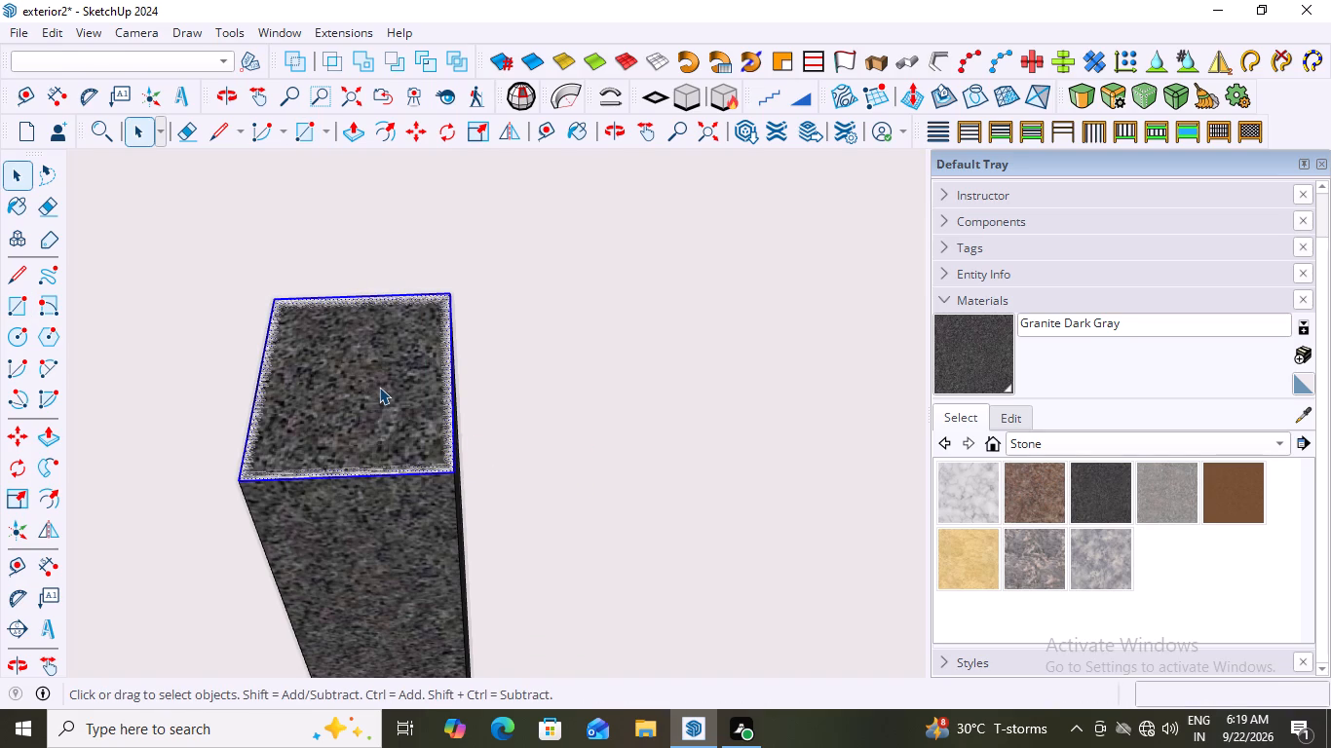
{"action": "key", "text": "p"}
{"action": "left_click", "coordinate": [379, 387]}
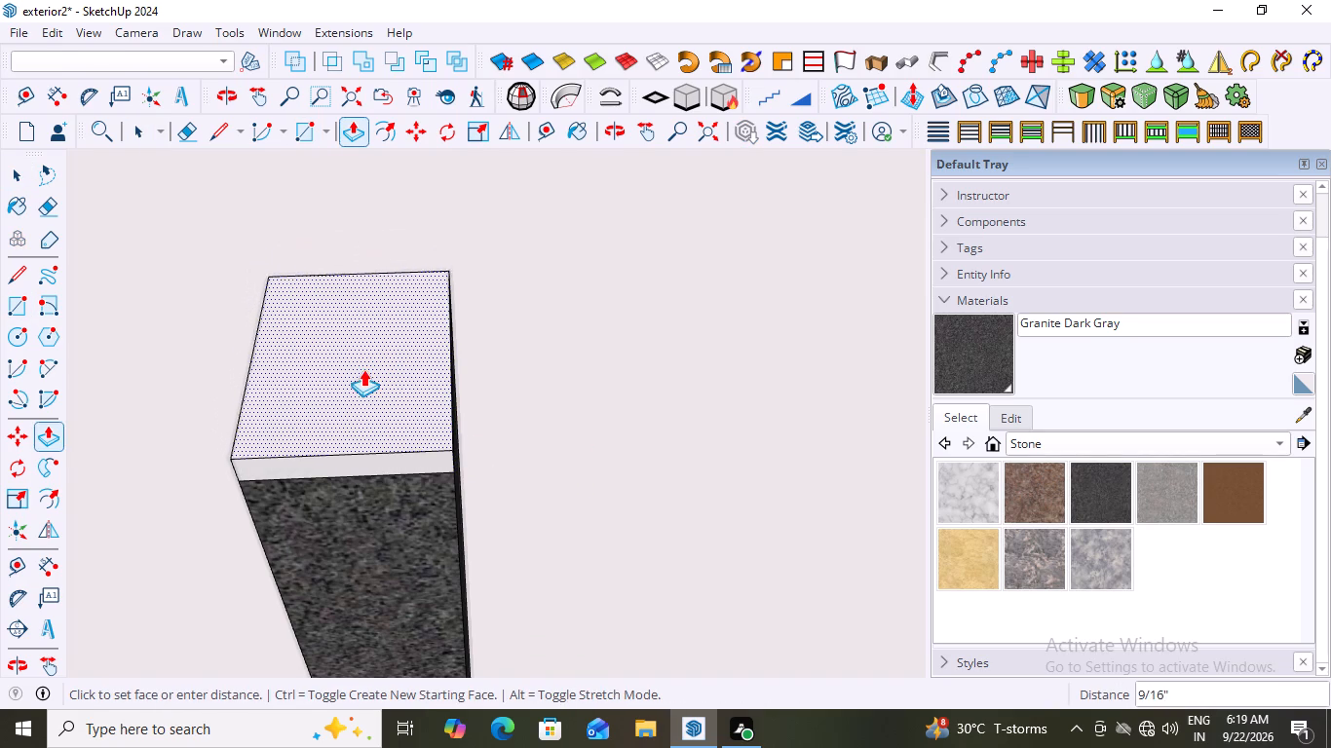
{"action": "middle_click_drag", "start_coordinate": [363, 369], "coordinate": [299, 251]}
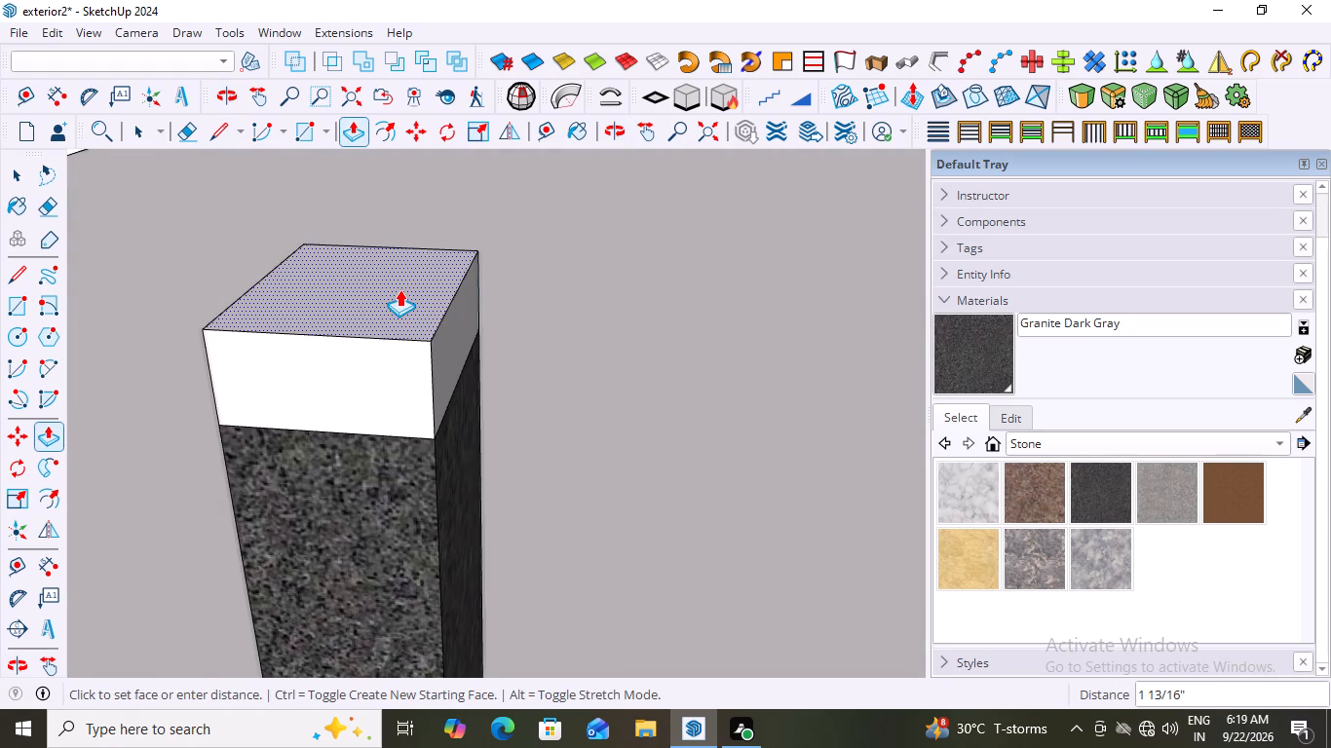
{"action": "scroll", "coordinate": [391, 295], "scroll_direction": "down", "scroll_amount": 7}
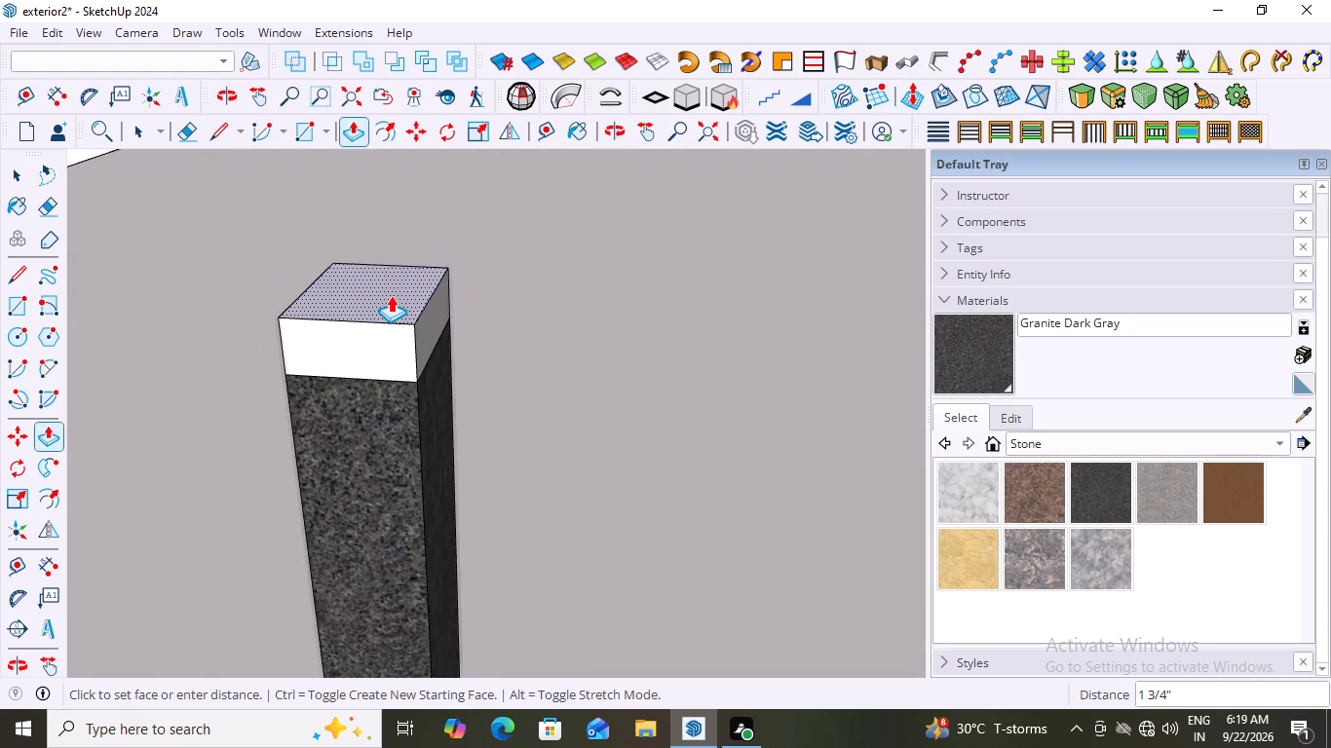
{"action": "scroll", "coordinate": [391, 295], "scroll_direction": "down", "scroll_amount": 13}
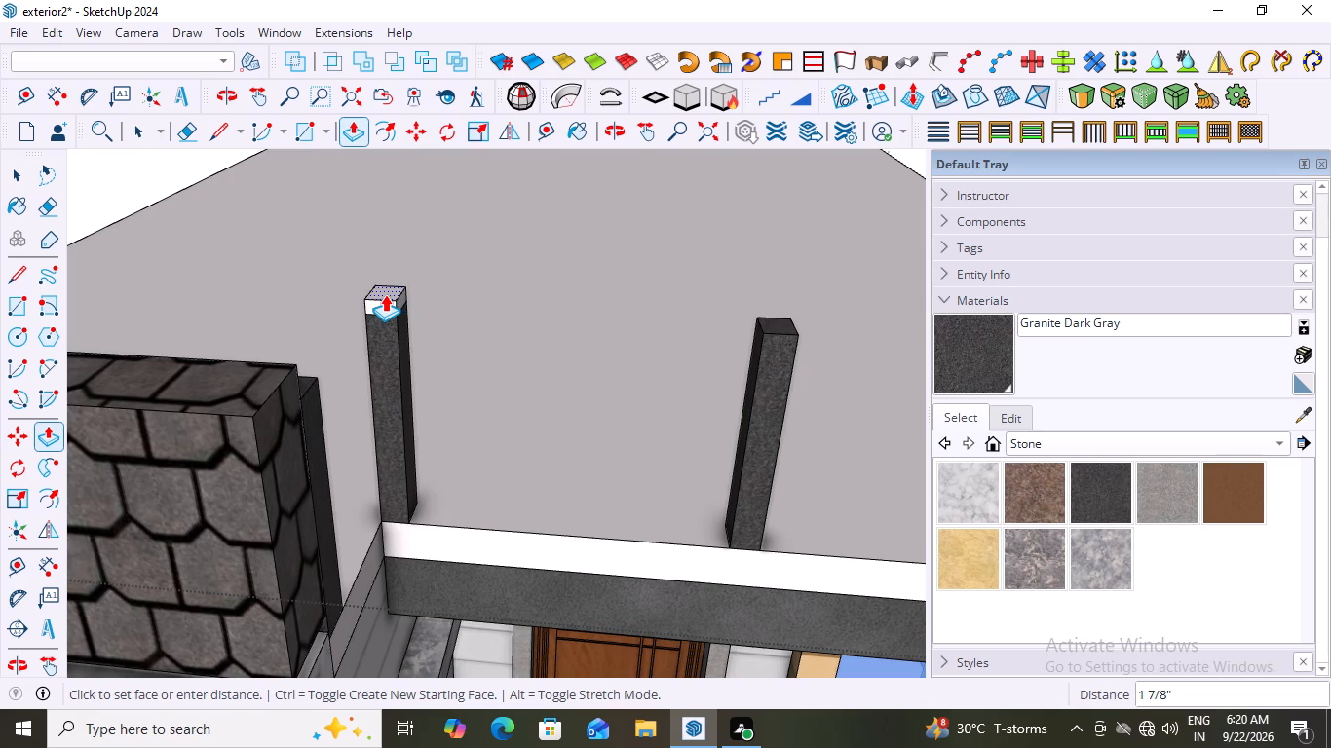
{"action": "middle_click_drag", "start_coordinate": [388, 285], "coordinate": [267, 344]}
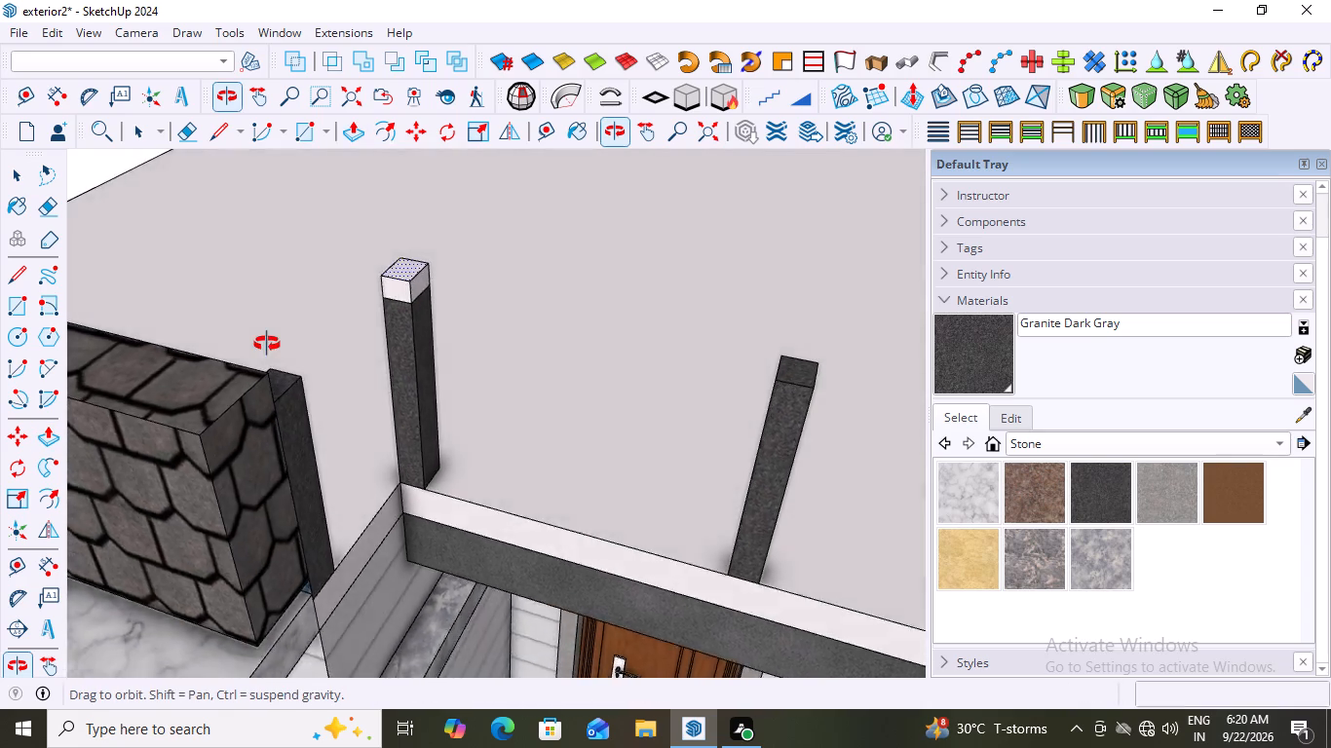
{"action": "middle_click_drag", "start_coordinate": [267, 344], "coordinate": [334, 360]}
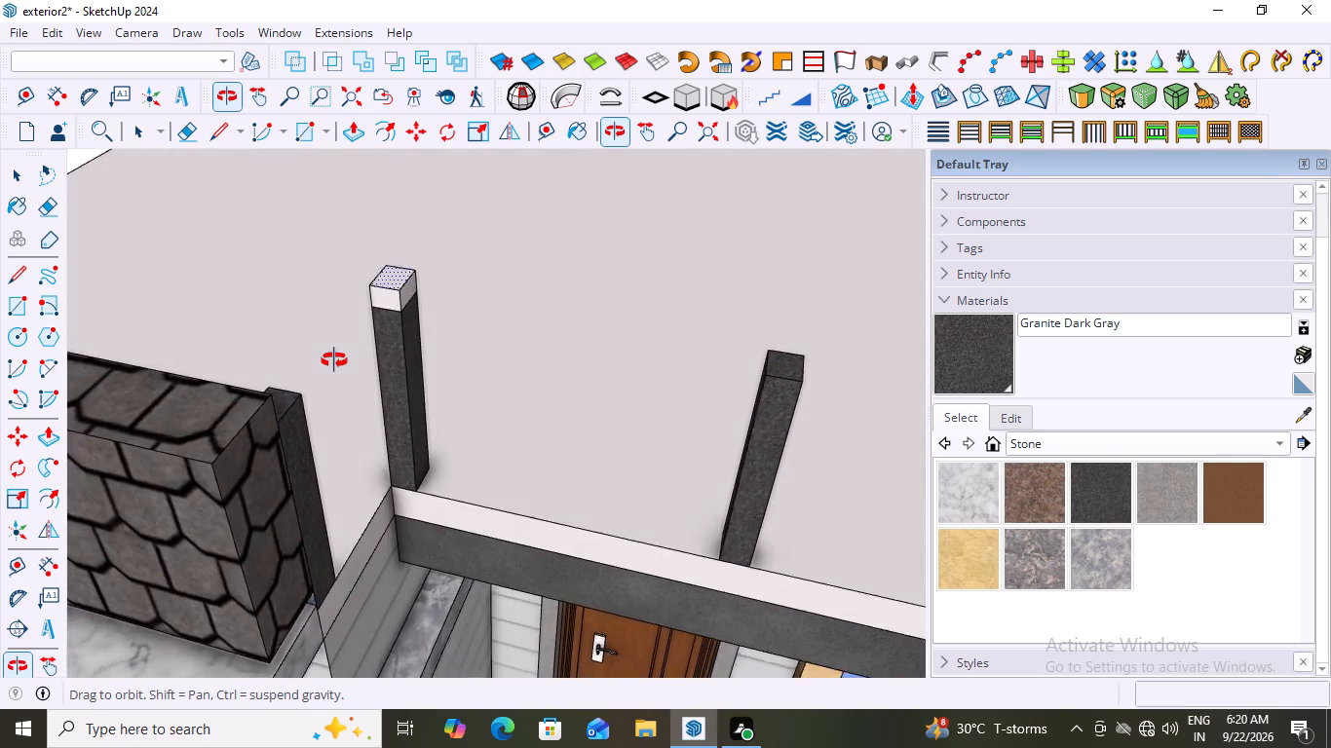
{"action": "middle_click_drag", "start_coordinate": [334, 360], "coordinate": [400, 288]}
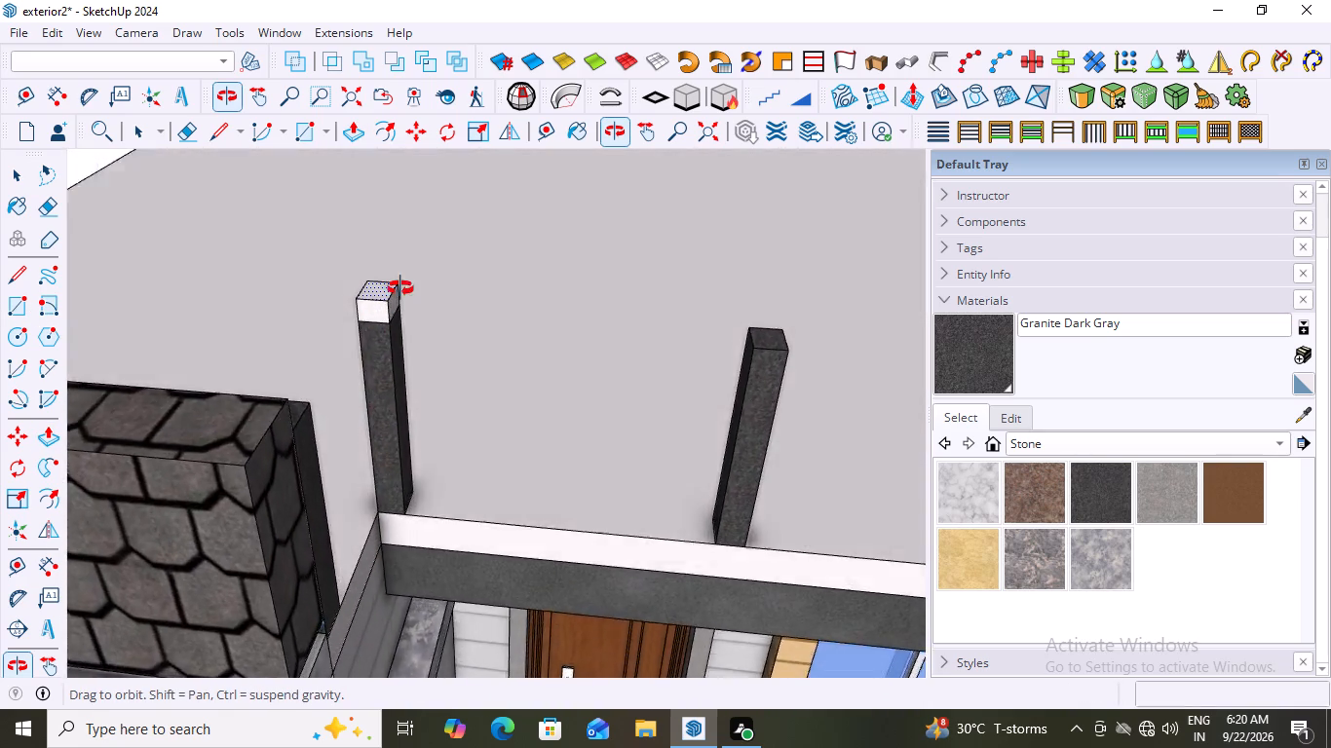
{"action": "middle_click_drag", "start_coordinate": [400, 288], "coordinate": [422, 243]}
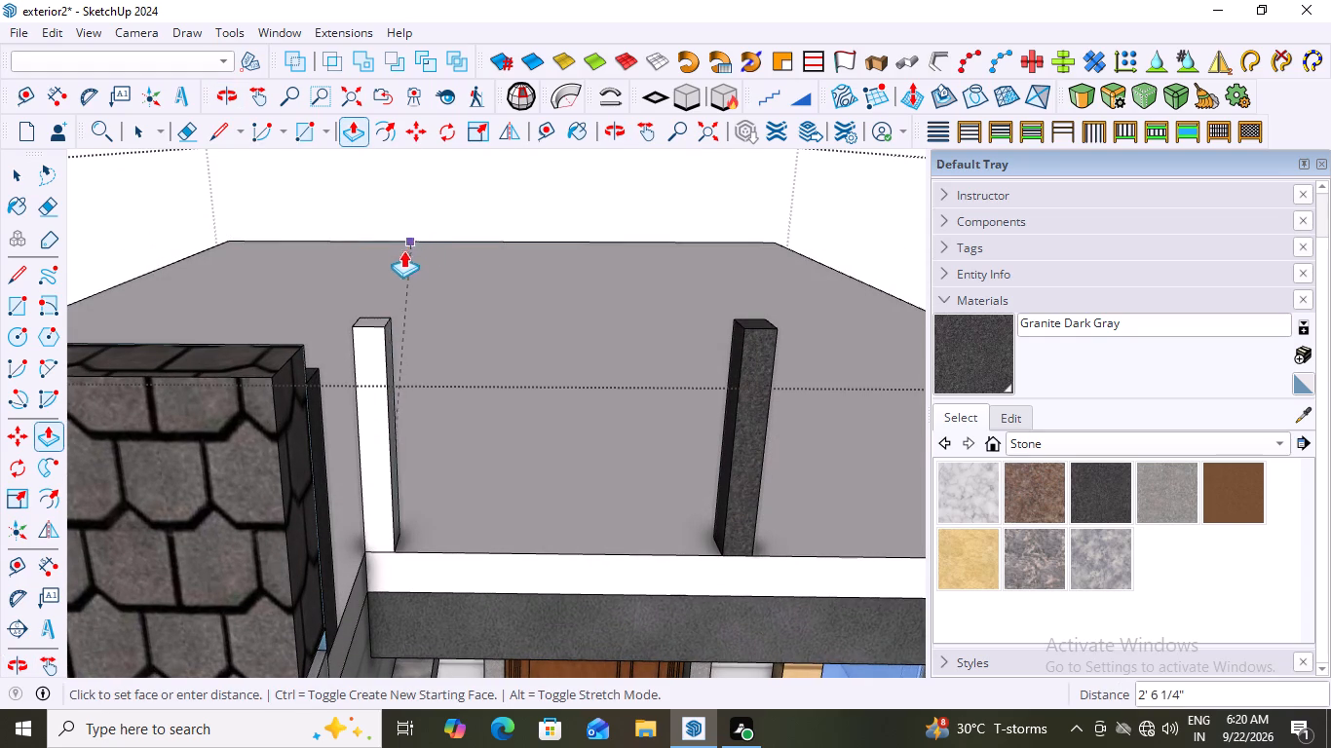
{"action": "middle_click_drag", "start_coordinate": [371, 283], "coordinate": [216, 314]}
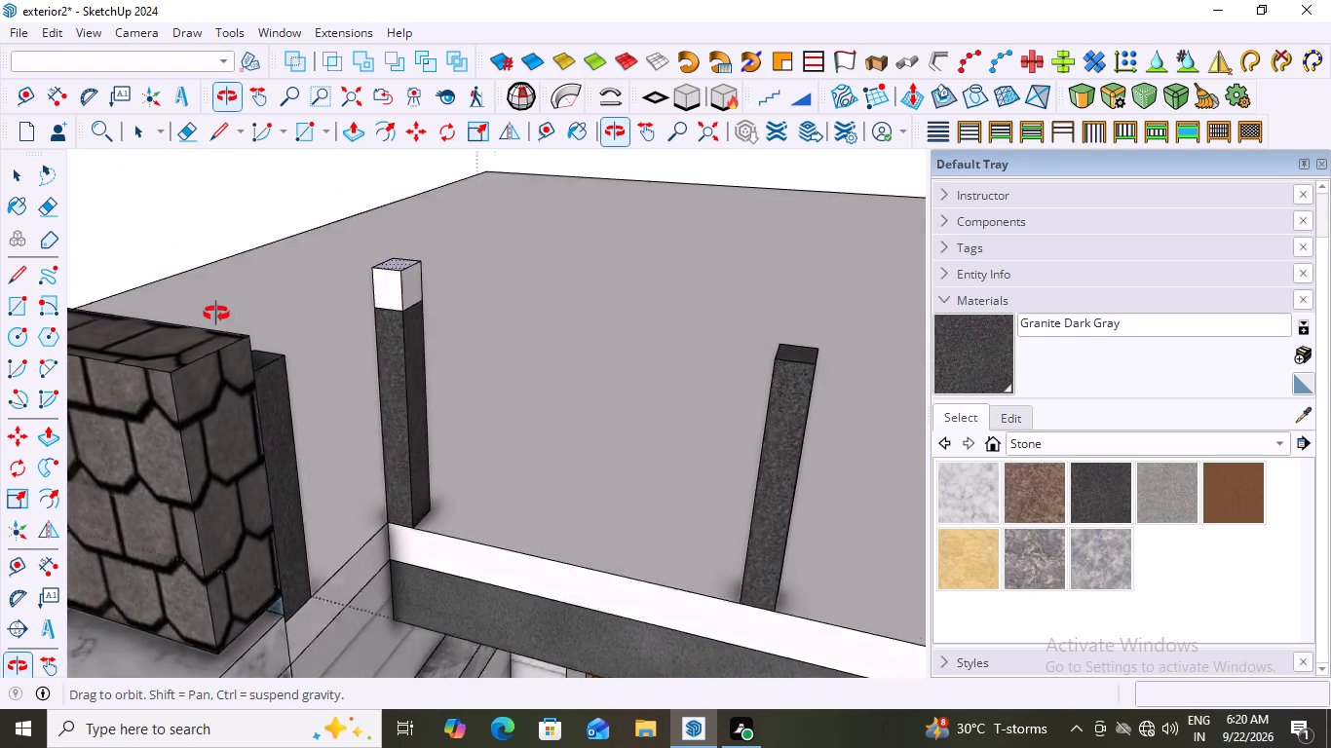
{"action": "middle_click_drag", "start_coordinate": [216, 314], "coordinate": [143, 308]}
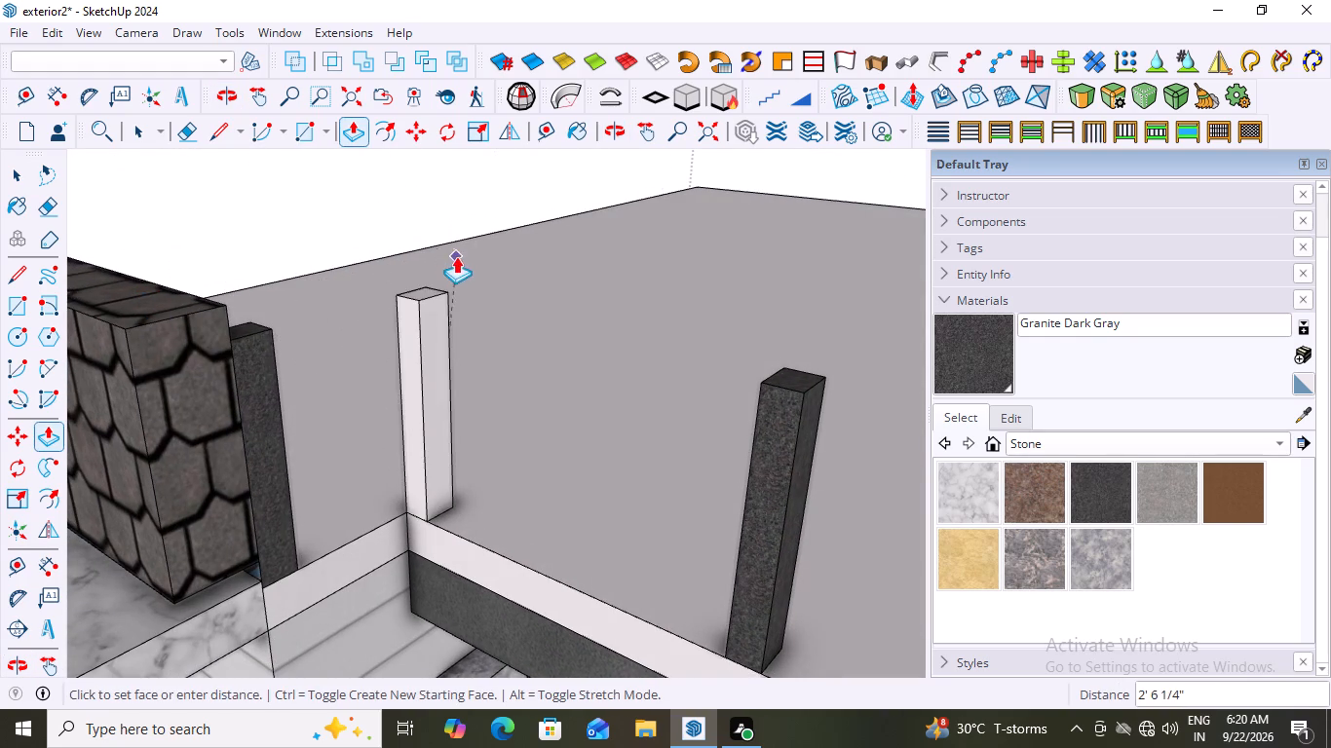
{"action": "middle_click_drag", "start_coordinate": [426, 236], "coordinate": [617, 275]}
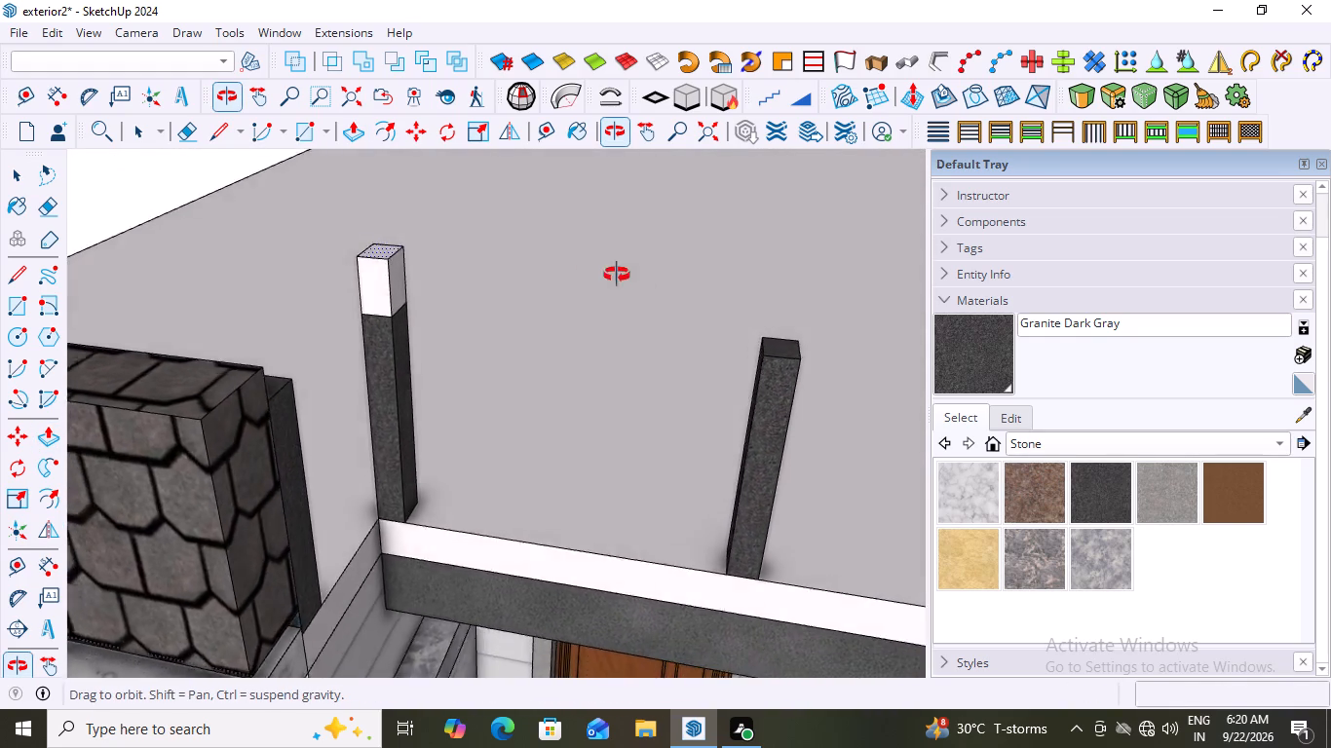
{"action": "middle_click_drag", "start_coordinate": [617, 275], "coordinate": [747, 234]}
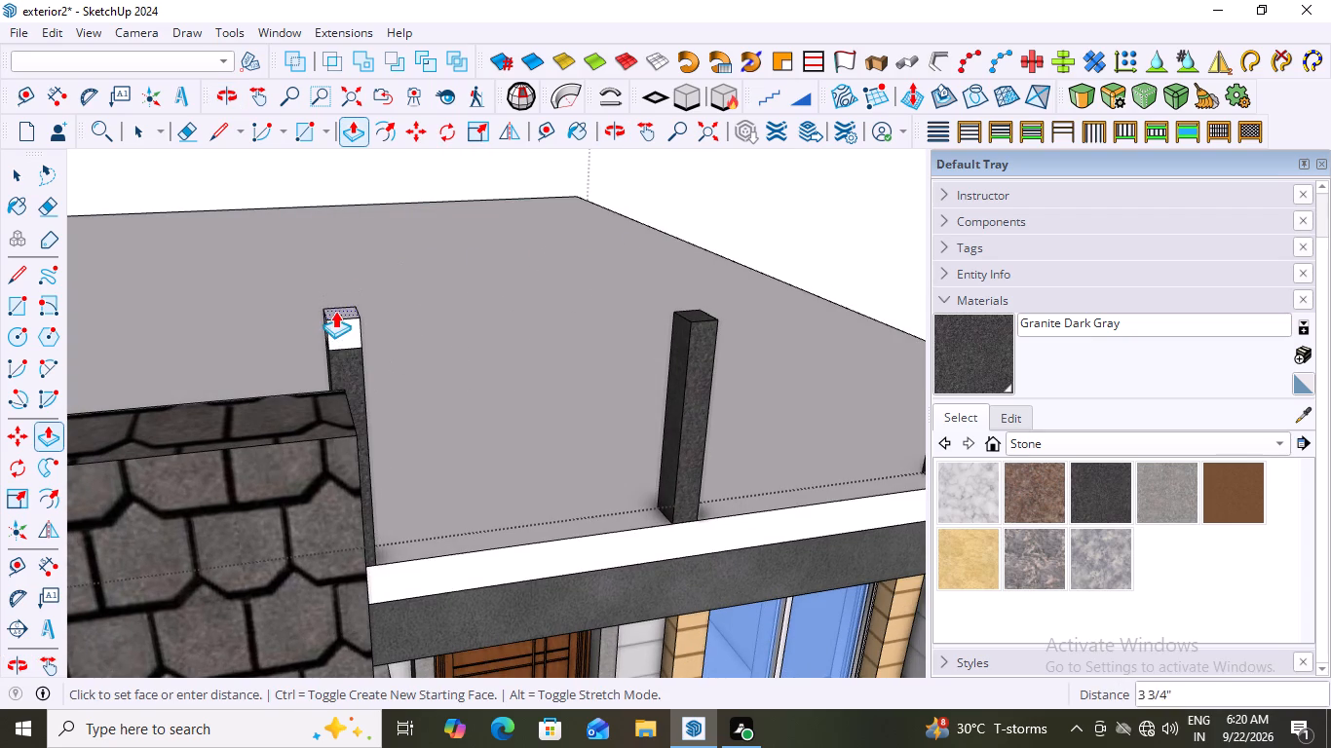
{"action": "left_click", "coordinate": [343, 316]}
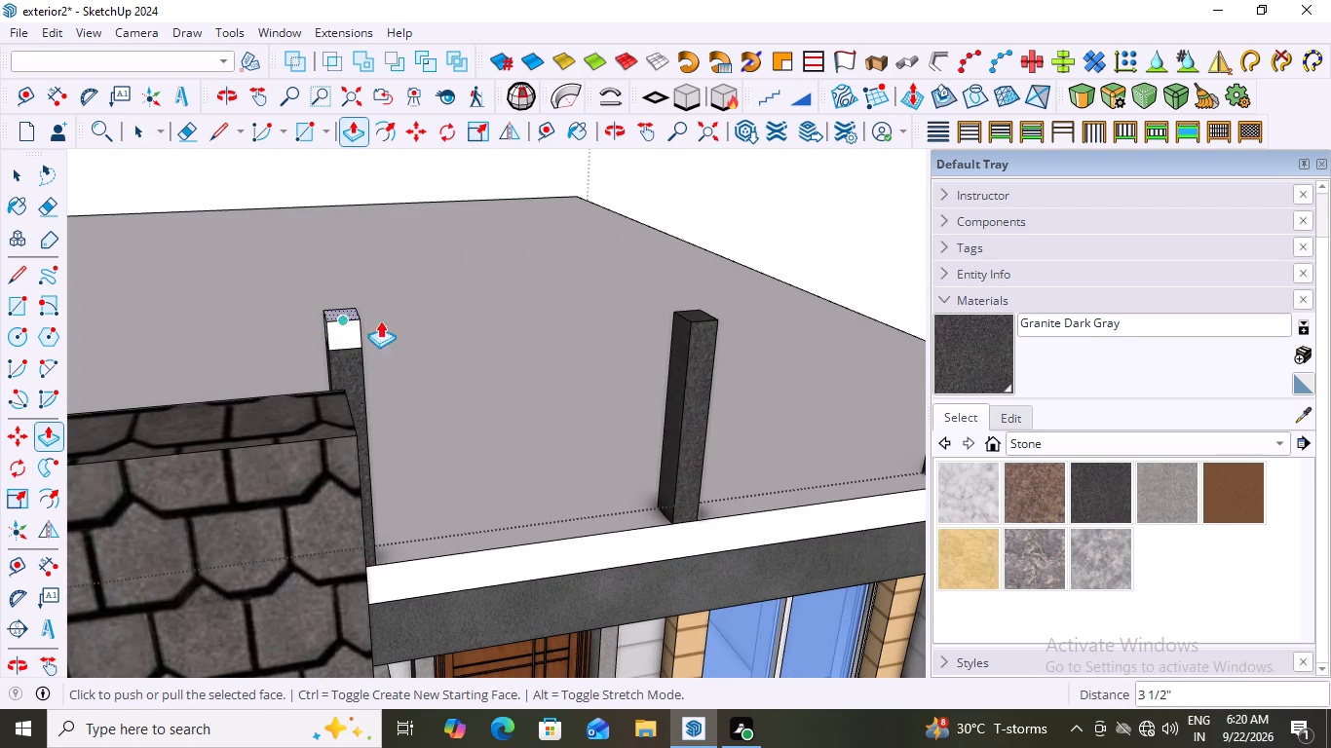
{"action": "key", "text": "space"}
Select the whole white block on top of the post and make it a group.
{"action": "middle_click_drag", "start_coordinate": [445, 342], "coordinate": [336, 346]}
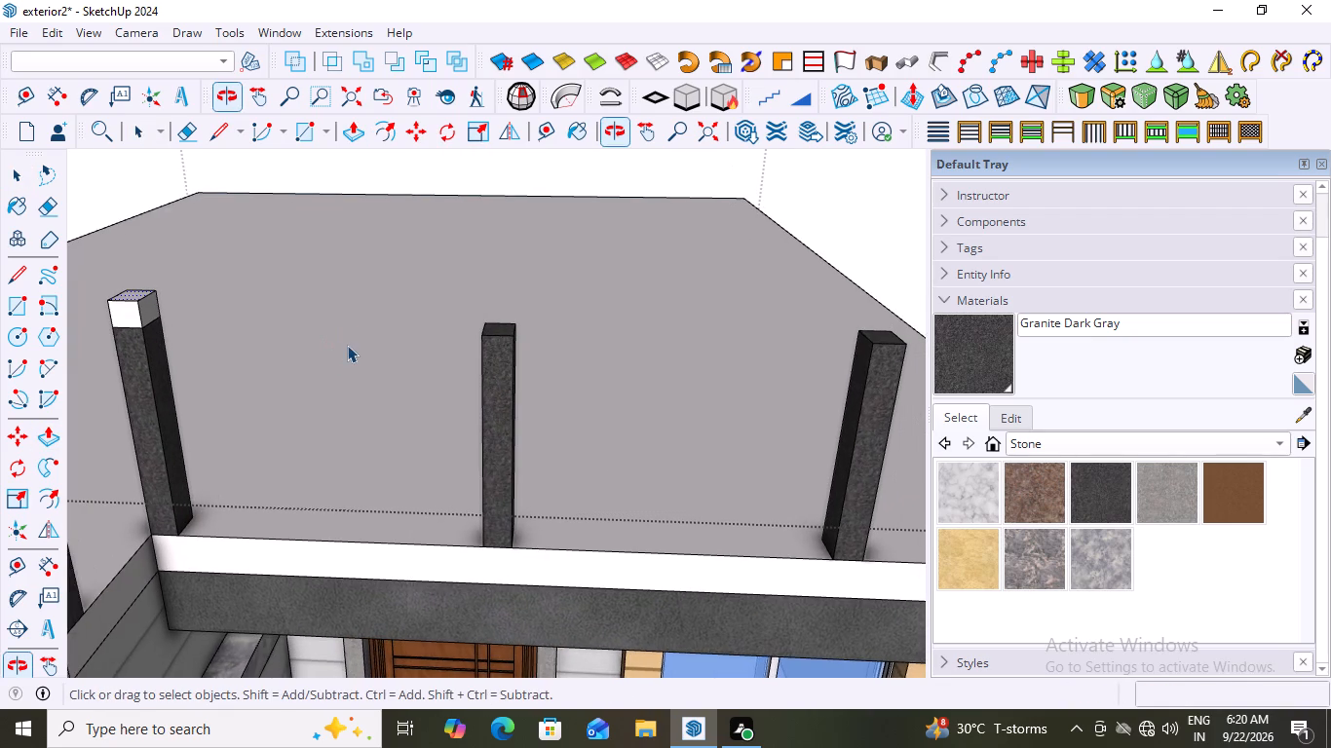
{"action": "scroll", "coordinate": [350, 347], "scroll_direction": "up", "scroll_amount": 2}
{"action": "scroll", "coordinate": [352, 340], "scroll_direction": "down", "scroll_amount": 5}
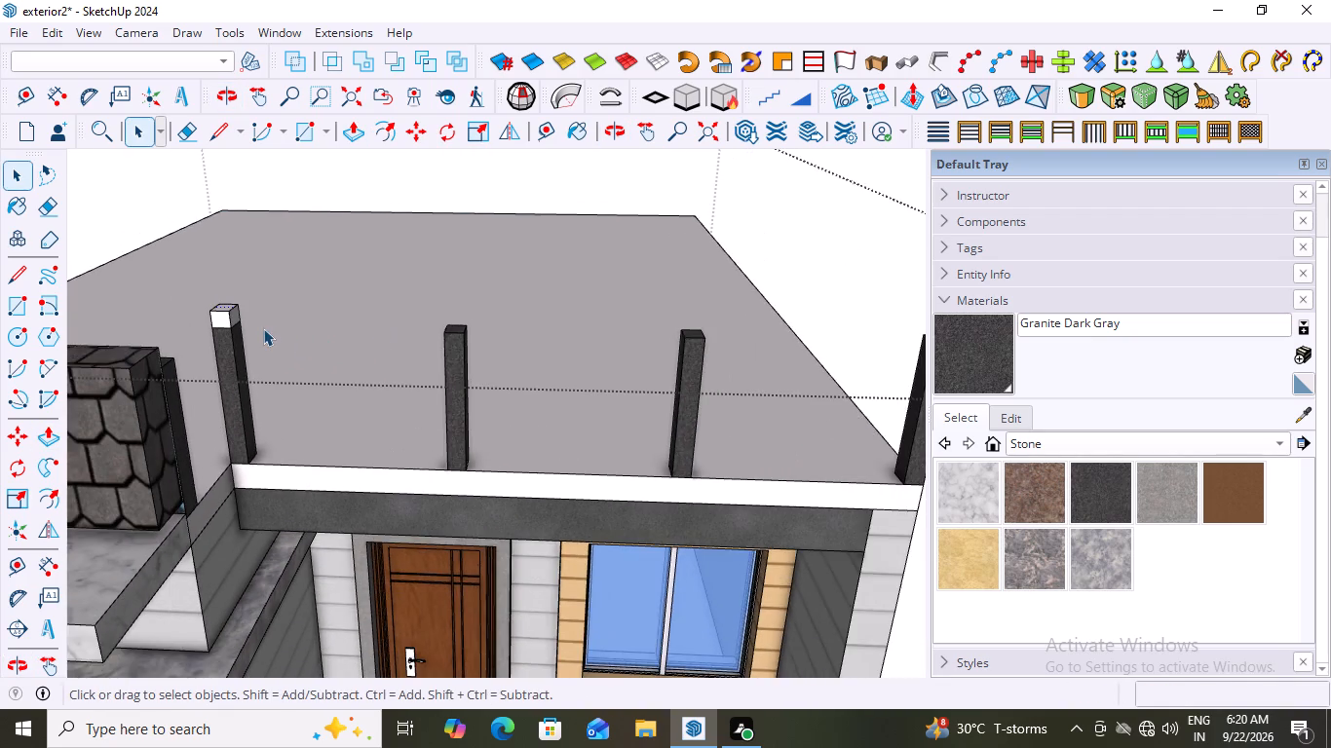
{"action": "scroll", "coordinate": [263, 328], "scroll_direction": "up", "scroll_amount": 3}
{"action": "left_click", "coordinate": [214, 305]}
{"action": "triple_click", "coordinate": [214, 305]}
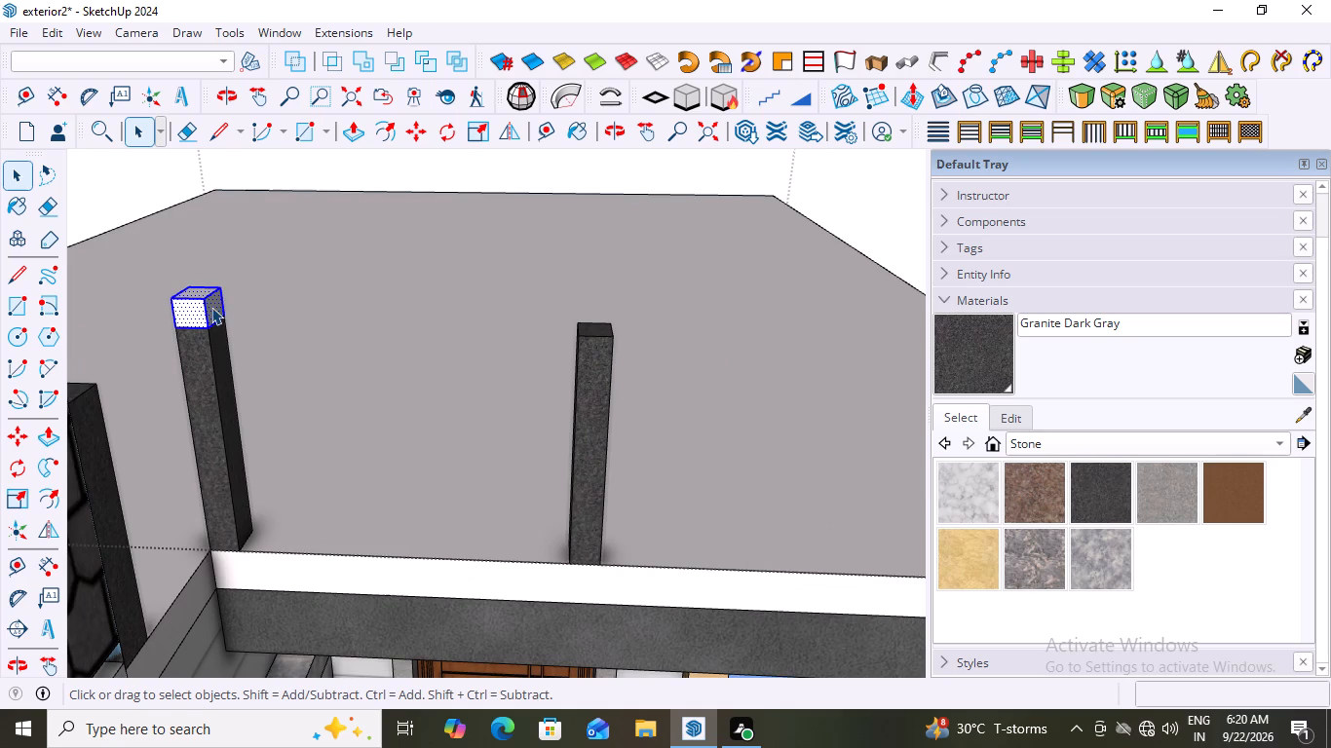
{"action": "right_click", "coordinate": [211, 307]}
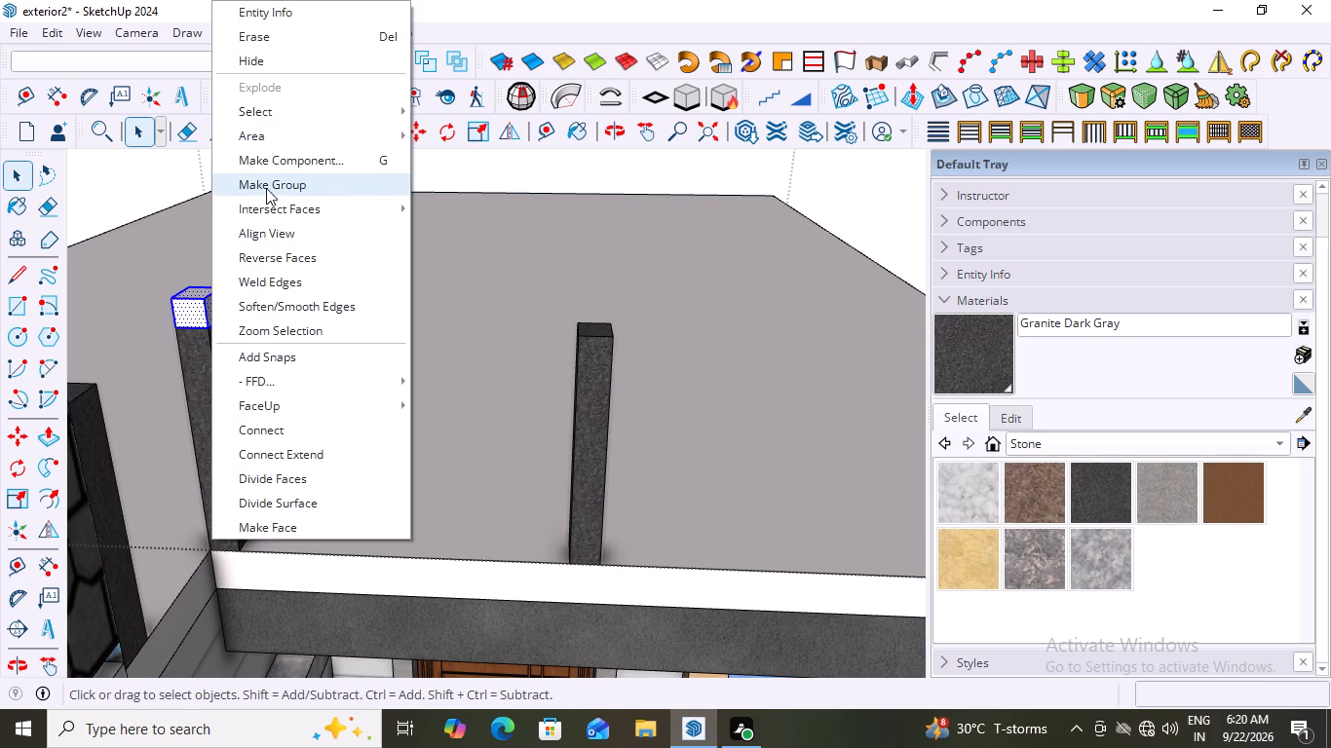
{"action": "left_click", "coordinate": [272, 184]}
Inside the block's group, extend its side face 11' 8 1/8" along the front posts to the outer edge of the far end post.
{"action": "scroll", "coordinate": [207, 309], "scroll_direction": "up", "scroll_amount": 2}
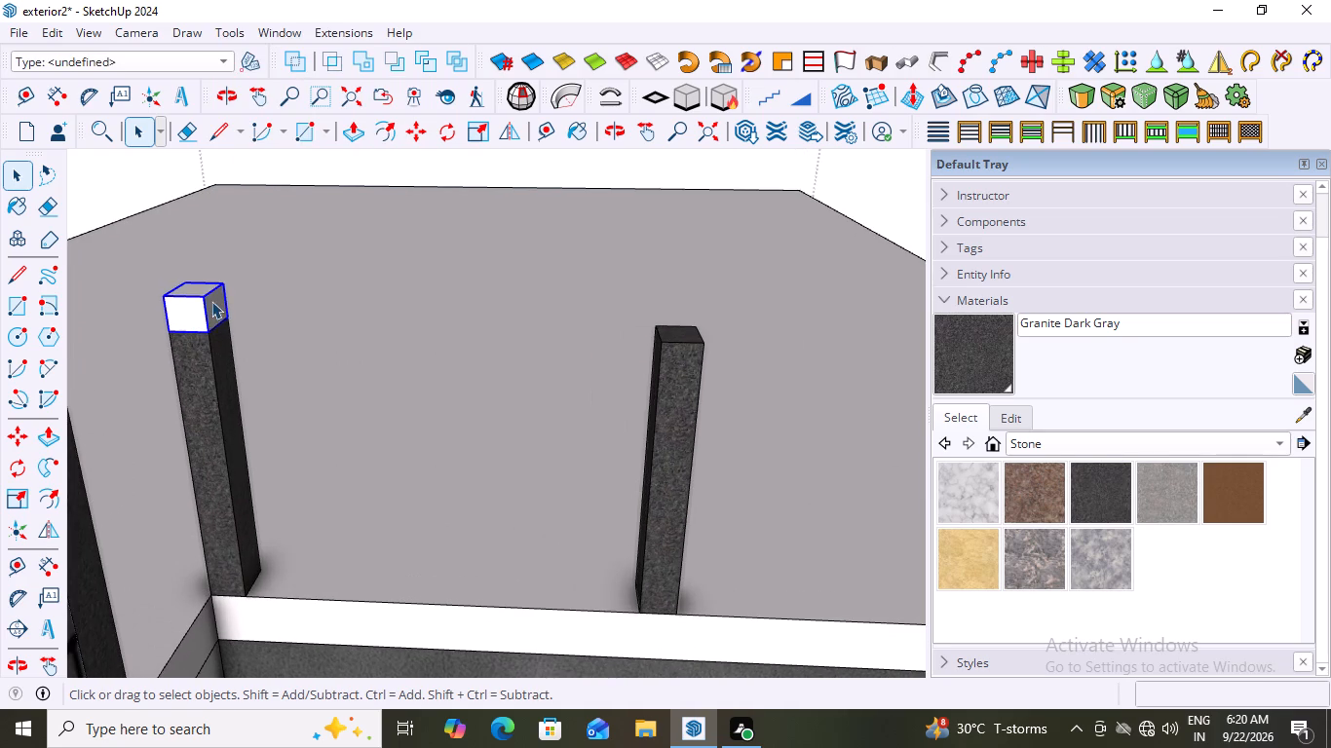
{"action": "double_click", "coordinate": [212, 300]}
{"action": "double_click", "coordinate": [213, 299]}
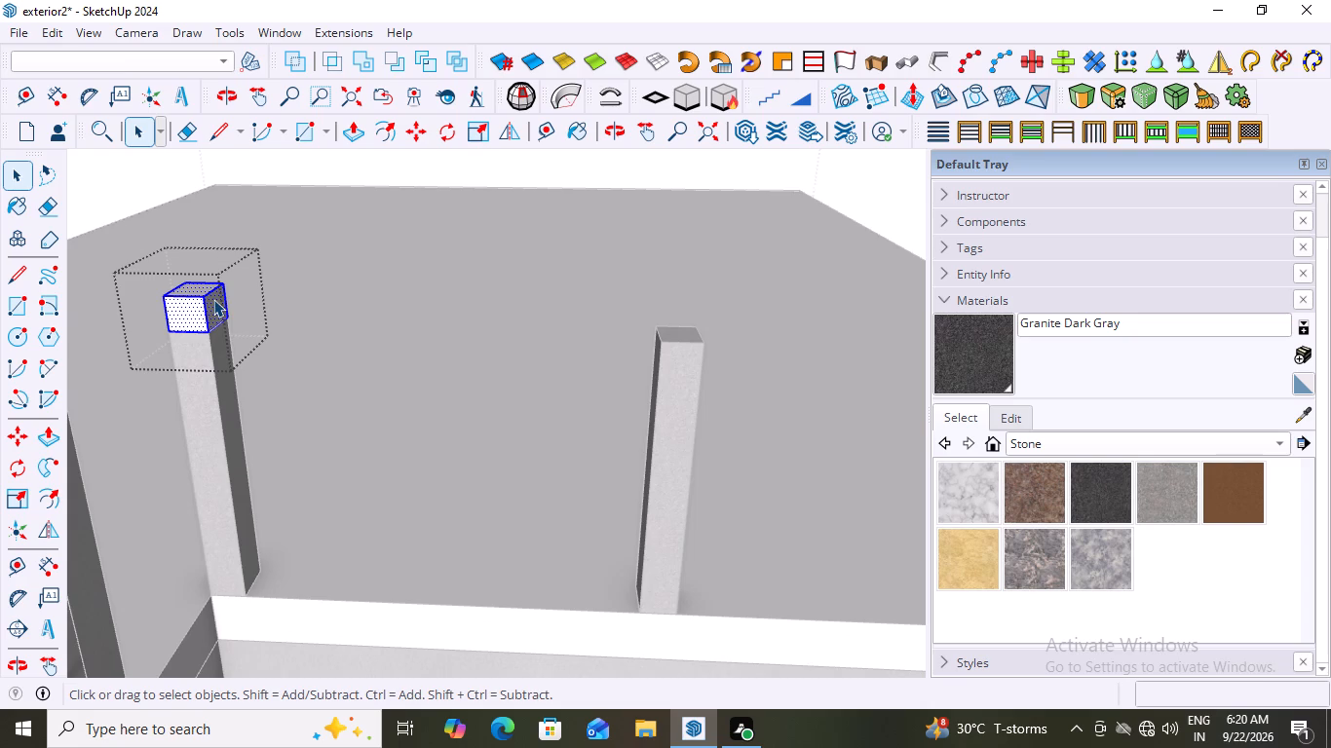
{"action": "key", "text": "p"}
{"action": "left_click", "coordinate": [216, 292]}
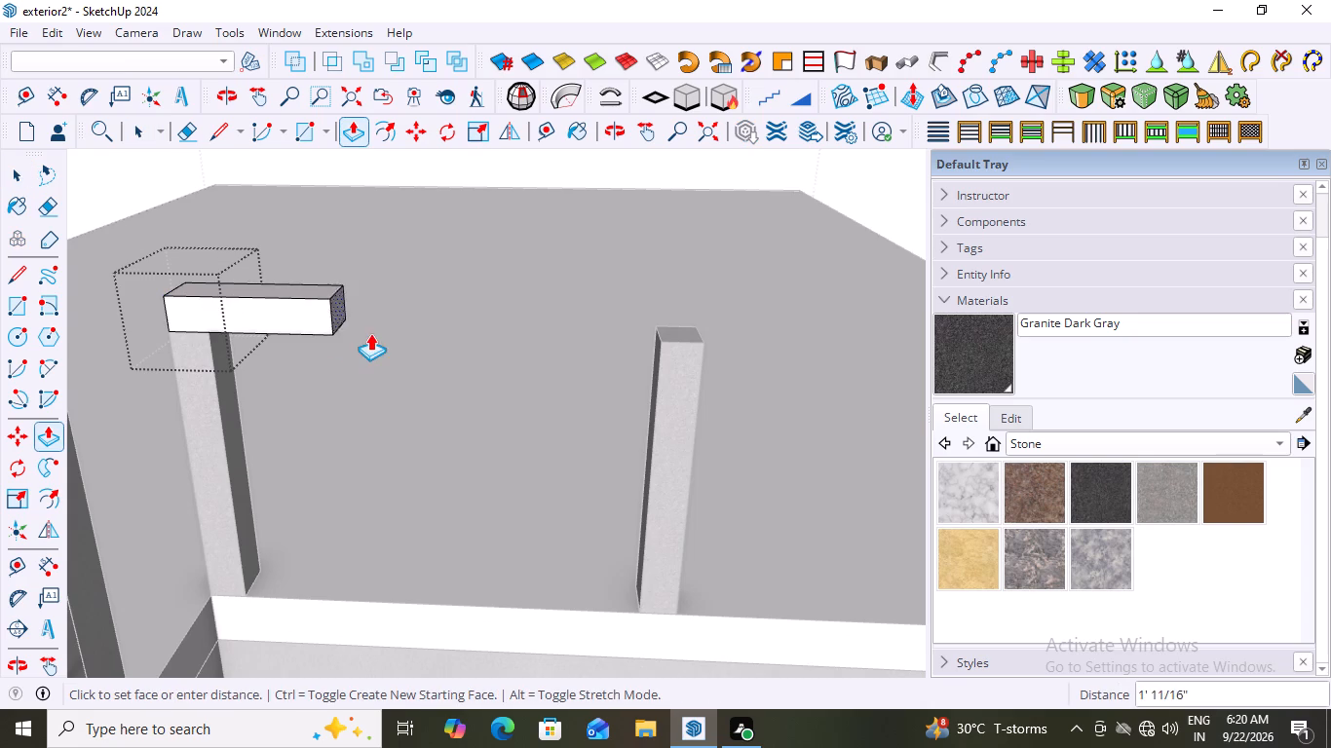
{"action": "scroll", "coordinate": [371, 333], "scroll_direction": "down", "scroll_amount": 6}
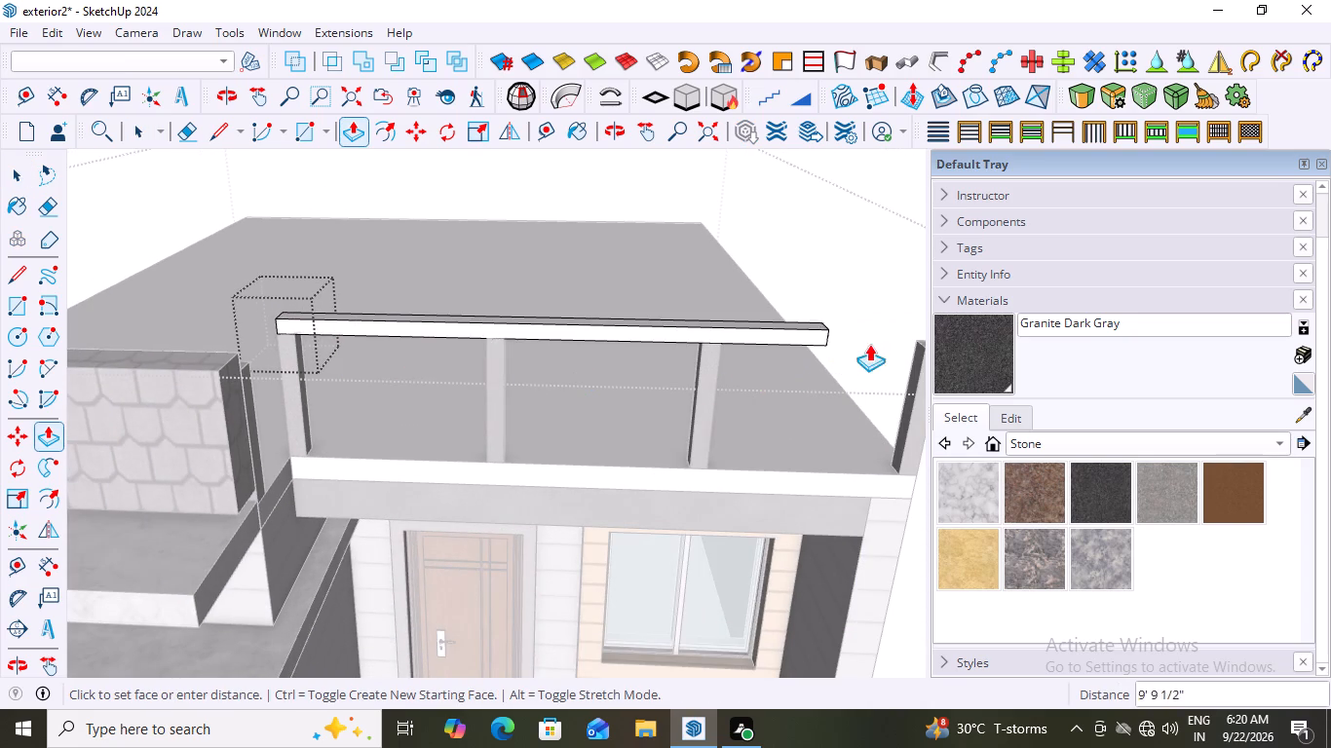
{"action": "scroll", "coordinate": [735, 335], "scroll_direction": "down", "scroll_amount": 7}
{"action": "scroll", "coordinate": [810, 331], "scroll_direction": "up", "scroll_amount": 5}
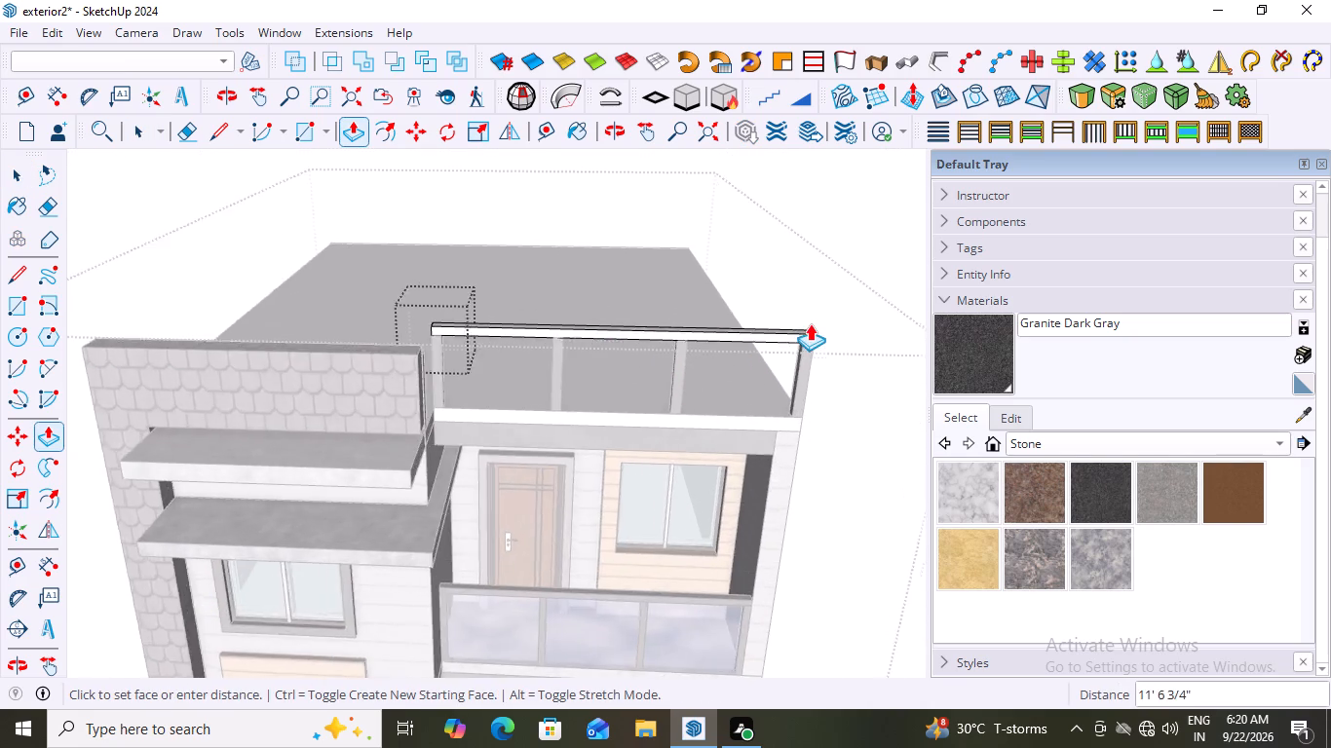
{"action": "scroll", "coordinate": [810, 323], "scroll_direction": "up", "scroll_amount": 20}
{"action": "scroll", "coordinate": [810, 323], "scroll_direction": "up", "scroll_amount": 6}
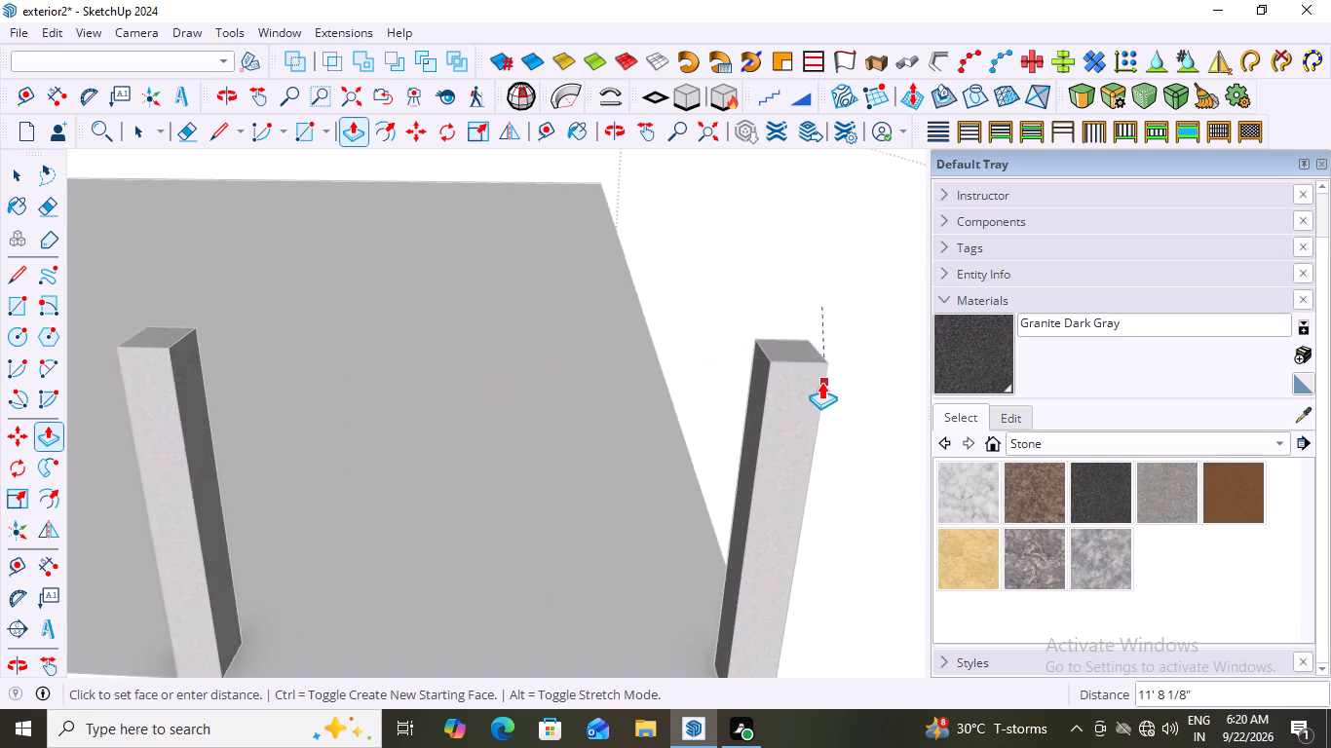
{"action": "scroll", "coordinate": [821, 382], "scroll_direction": "up", "scroll_amount": 7}
{"action": "scroll", "coordinate": [821, 372], "scroll_direction": "down", "scroll_amount": 16}
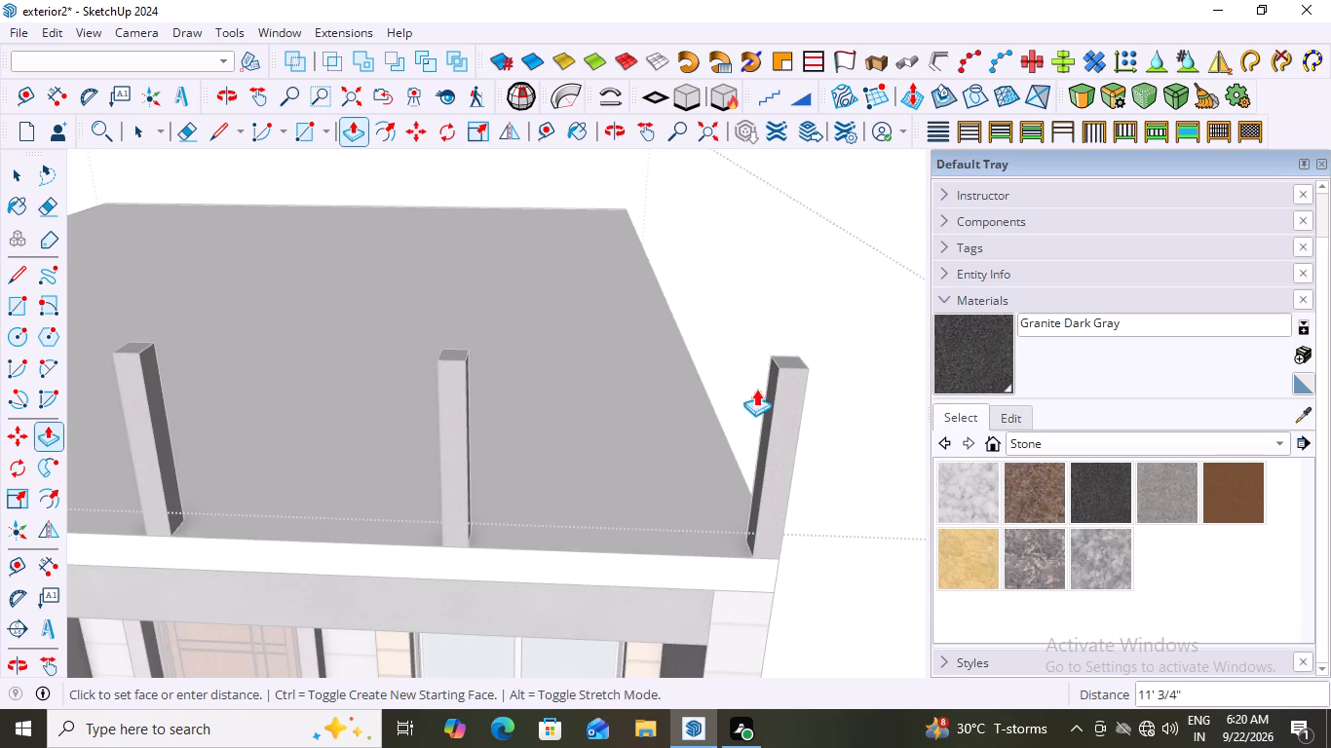
{"action": "left_click", "coordinate": [806, 363]}
{"action": "key", "text": "space"}
{"action": "scroll", "coordinate": [619, 388], "scroll_direction": "down", "scroll_amount": 6}
{"action": "middle_click", "coordinate": [619, 388]}
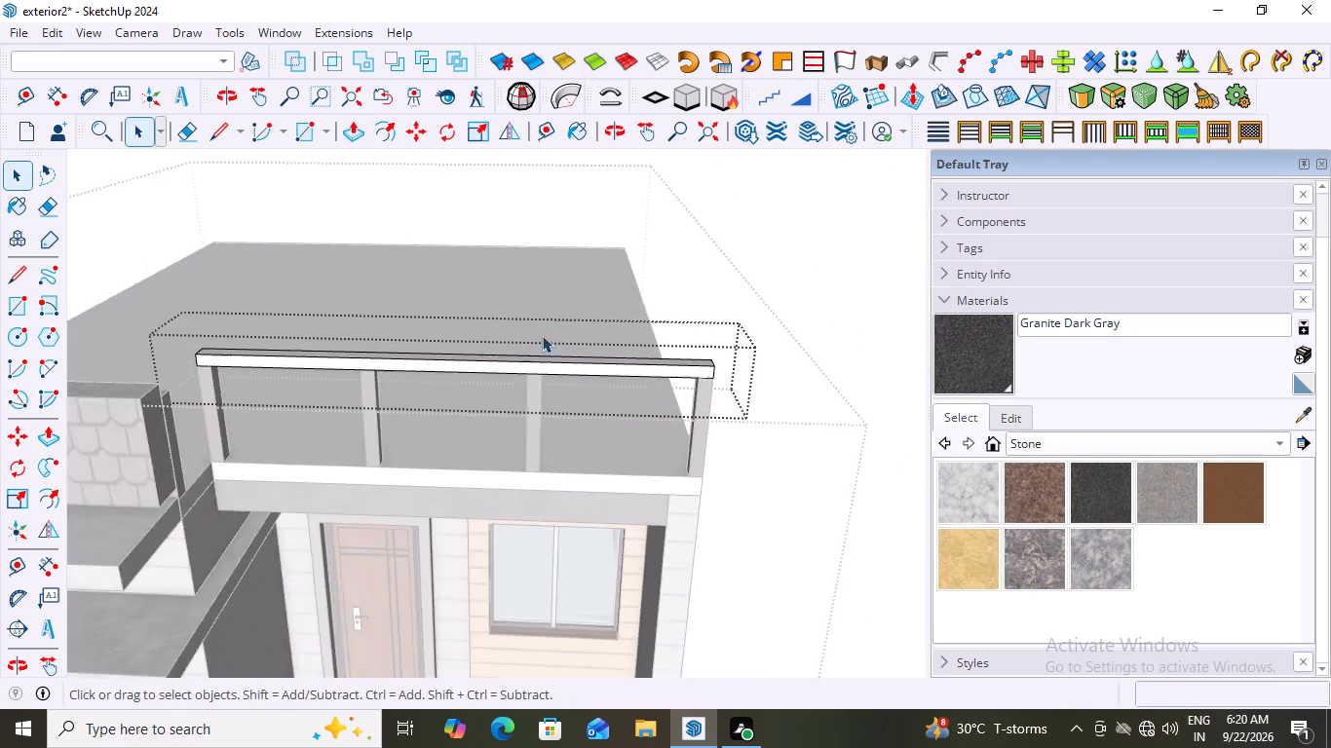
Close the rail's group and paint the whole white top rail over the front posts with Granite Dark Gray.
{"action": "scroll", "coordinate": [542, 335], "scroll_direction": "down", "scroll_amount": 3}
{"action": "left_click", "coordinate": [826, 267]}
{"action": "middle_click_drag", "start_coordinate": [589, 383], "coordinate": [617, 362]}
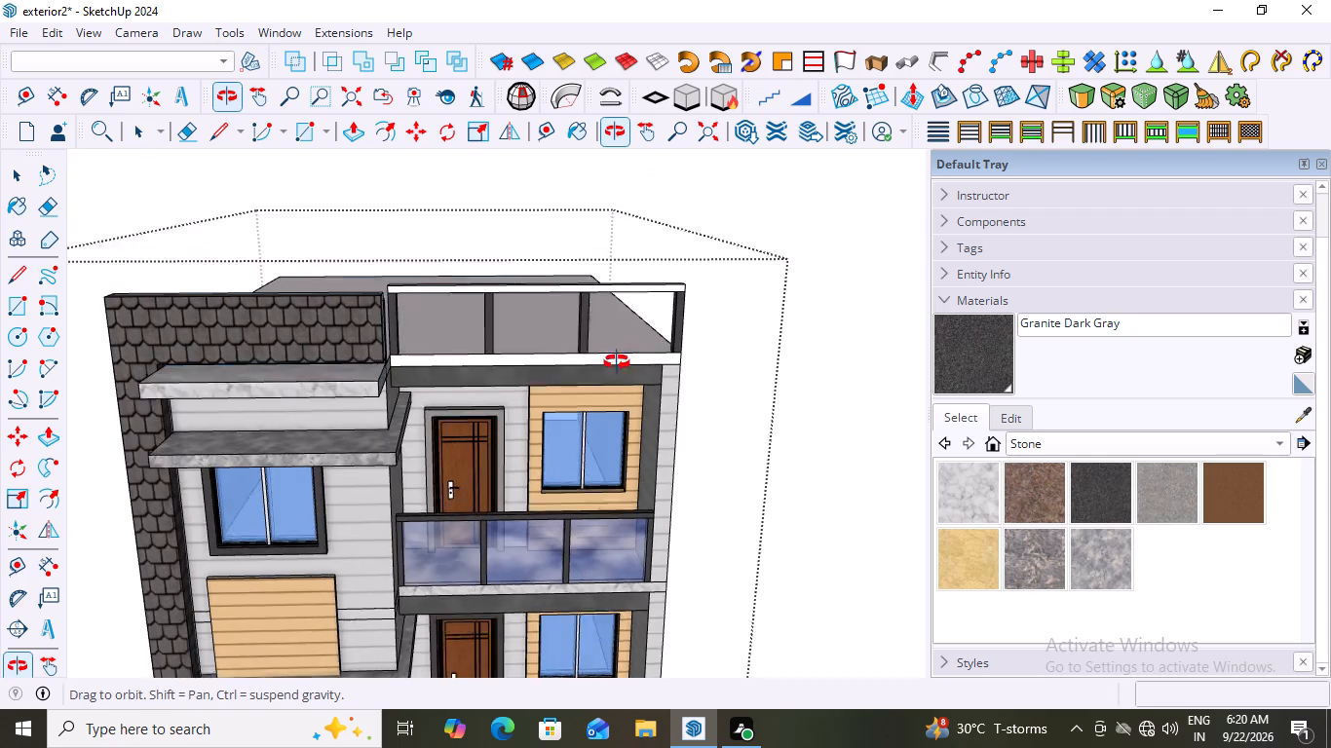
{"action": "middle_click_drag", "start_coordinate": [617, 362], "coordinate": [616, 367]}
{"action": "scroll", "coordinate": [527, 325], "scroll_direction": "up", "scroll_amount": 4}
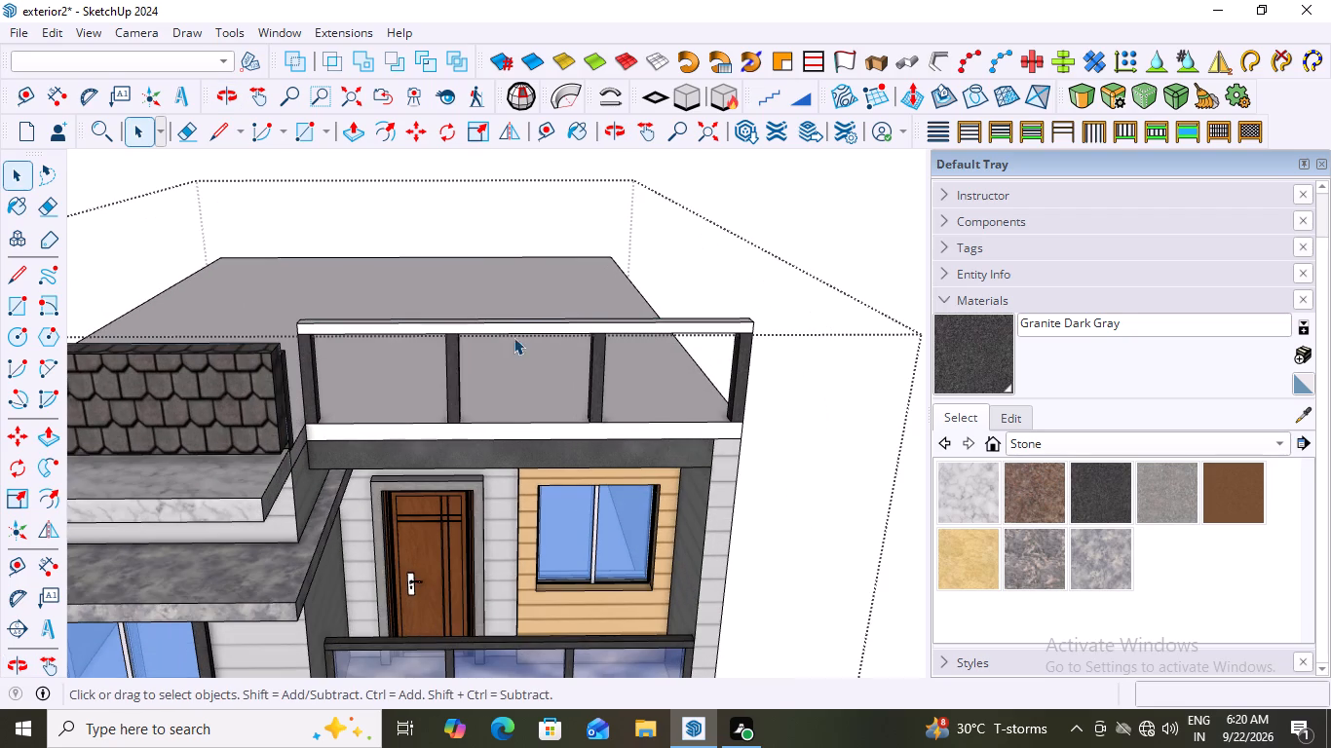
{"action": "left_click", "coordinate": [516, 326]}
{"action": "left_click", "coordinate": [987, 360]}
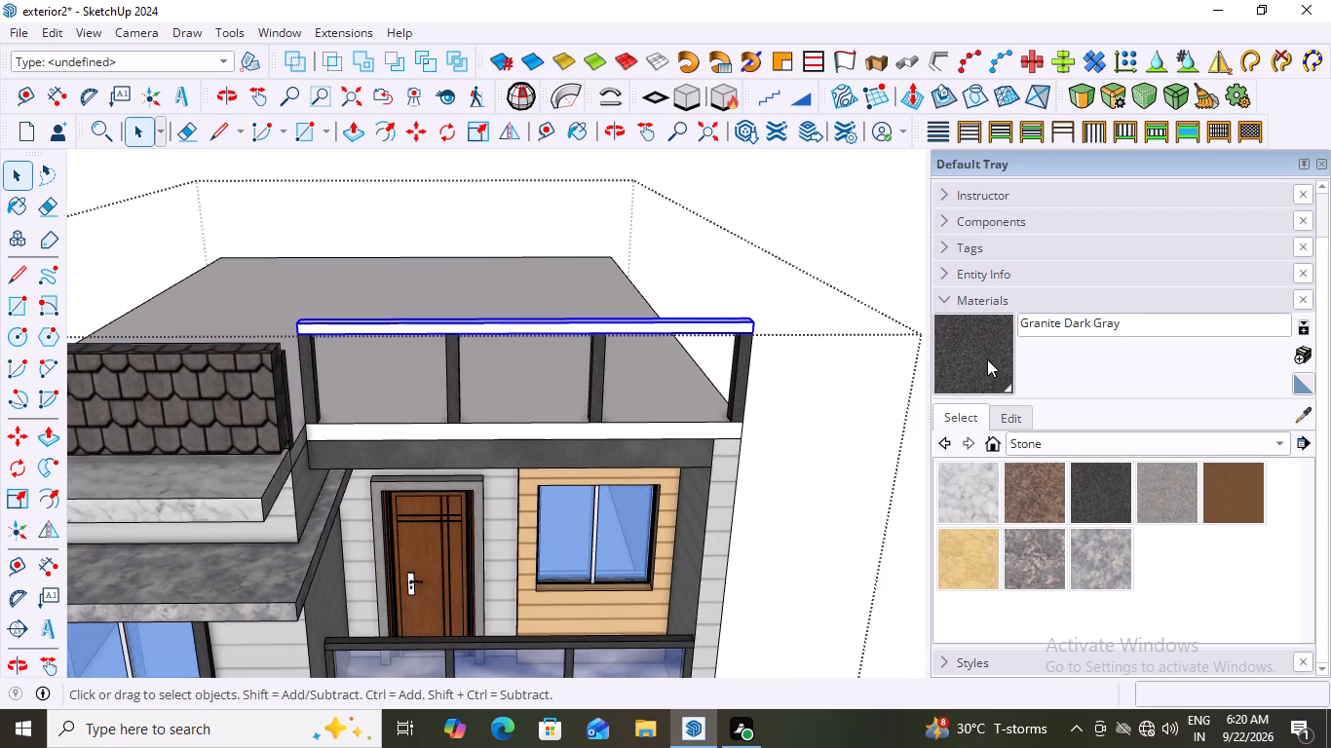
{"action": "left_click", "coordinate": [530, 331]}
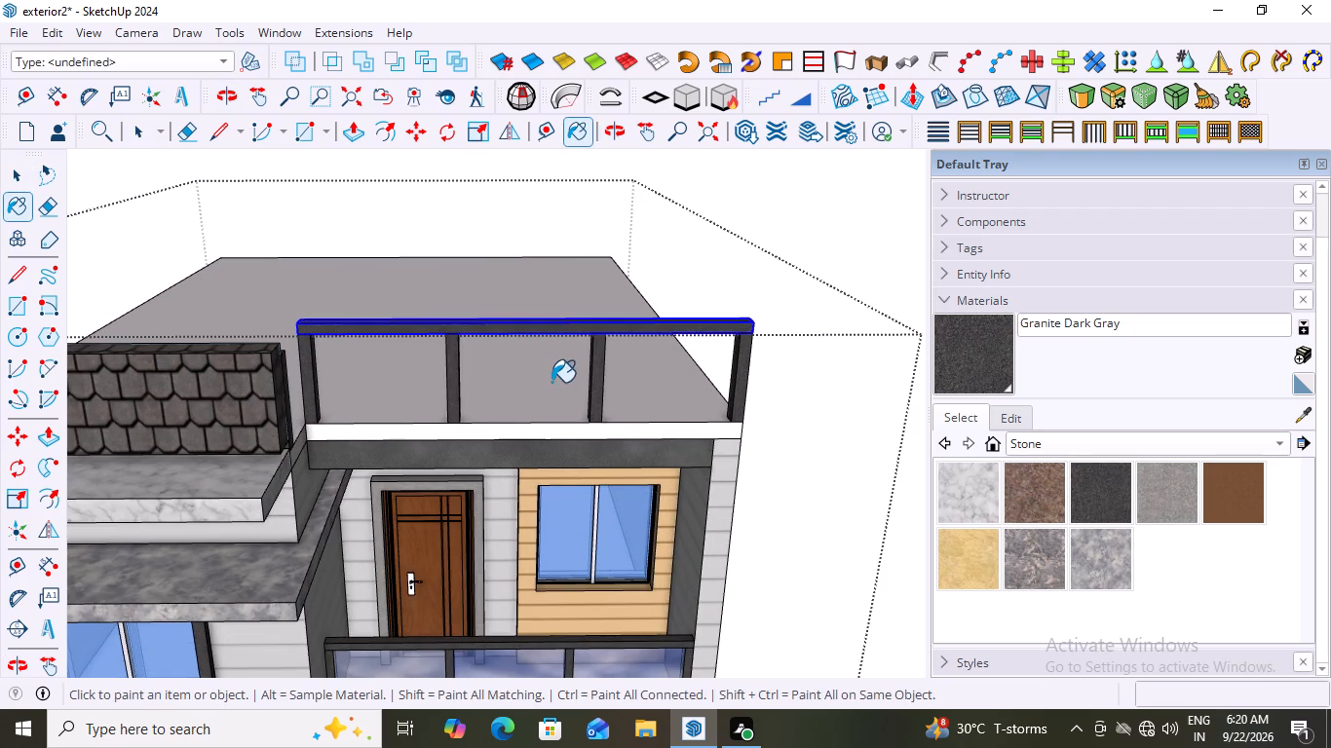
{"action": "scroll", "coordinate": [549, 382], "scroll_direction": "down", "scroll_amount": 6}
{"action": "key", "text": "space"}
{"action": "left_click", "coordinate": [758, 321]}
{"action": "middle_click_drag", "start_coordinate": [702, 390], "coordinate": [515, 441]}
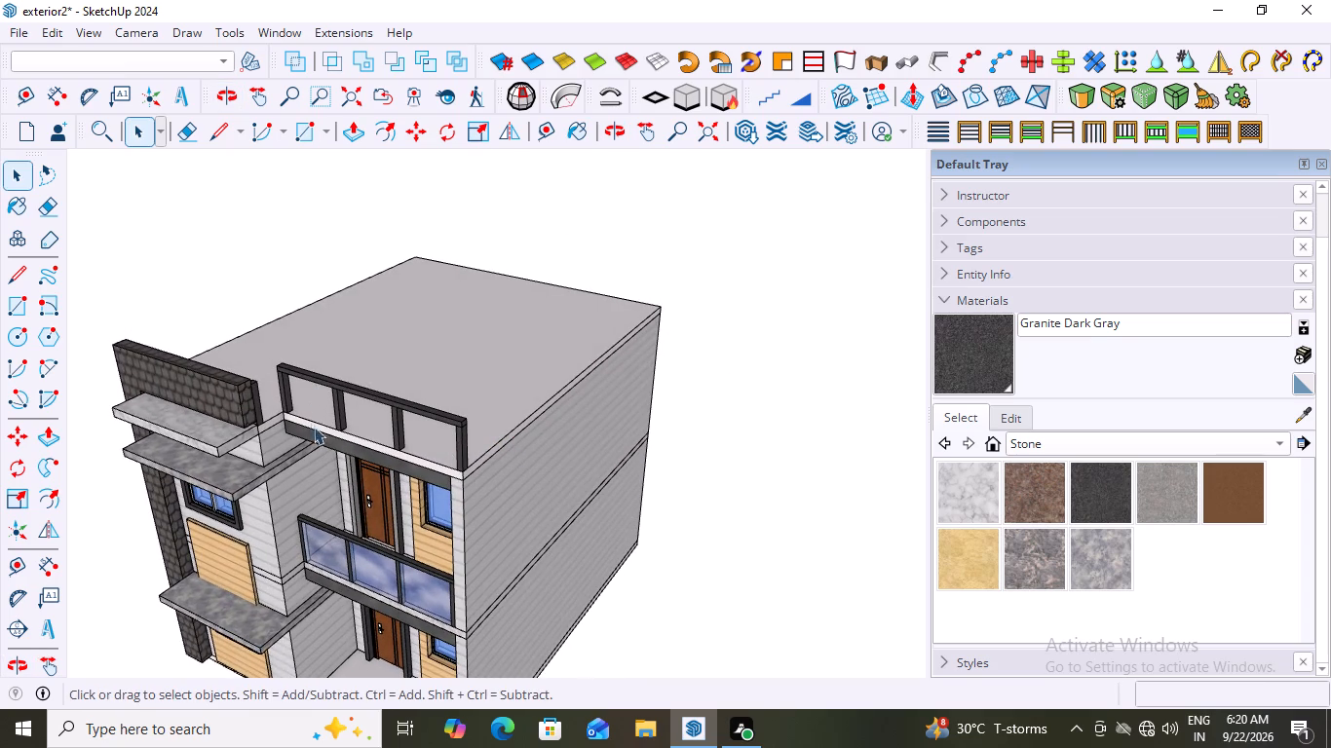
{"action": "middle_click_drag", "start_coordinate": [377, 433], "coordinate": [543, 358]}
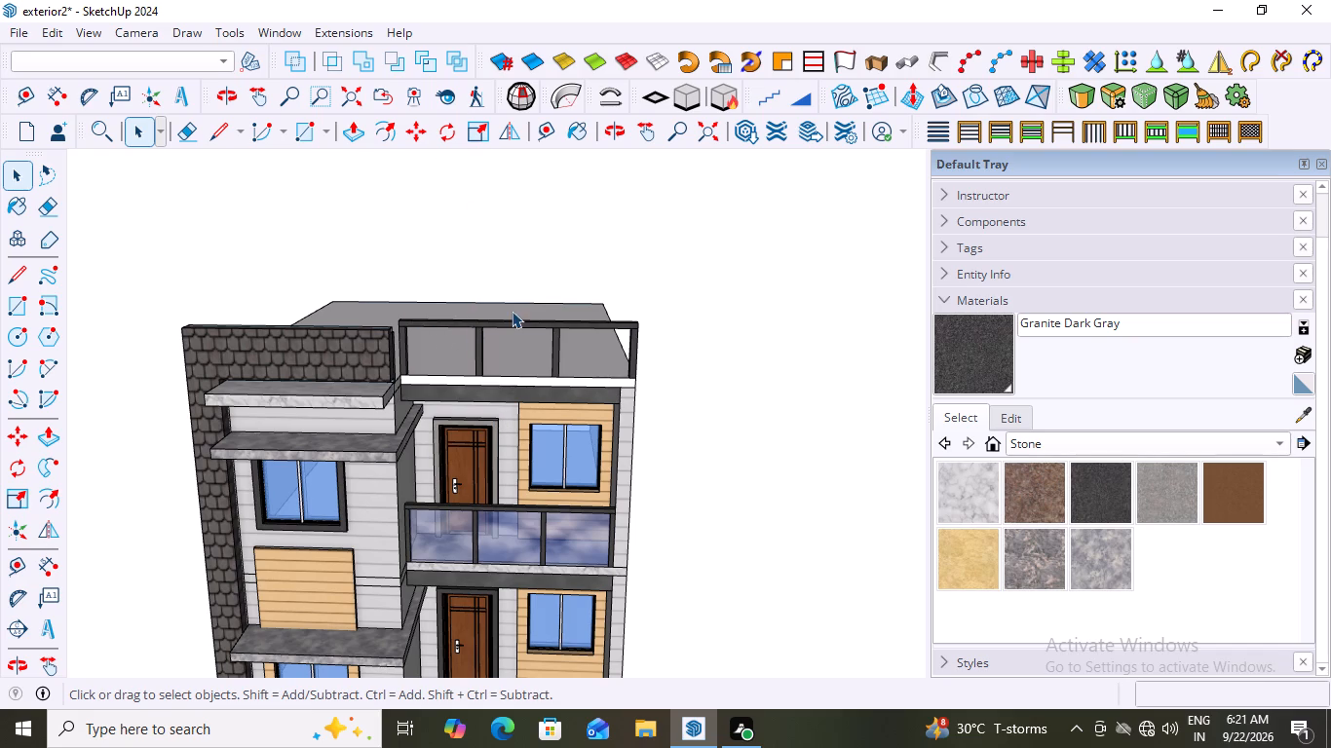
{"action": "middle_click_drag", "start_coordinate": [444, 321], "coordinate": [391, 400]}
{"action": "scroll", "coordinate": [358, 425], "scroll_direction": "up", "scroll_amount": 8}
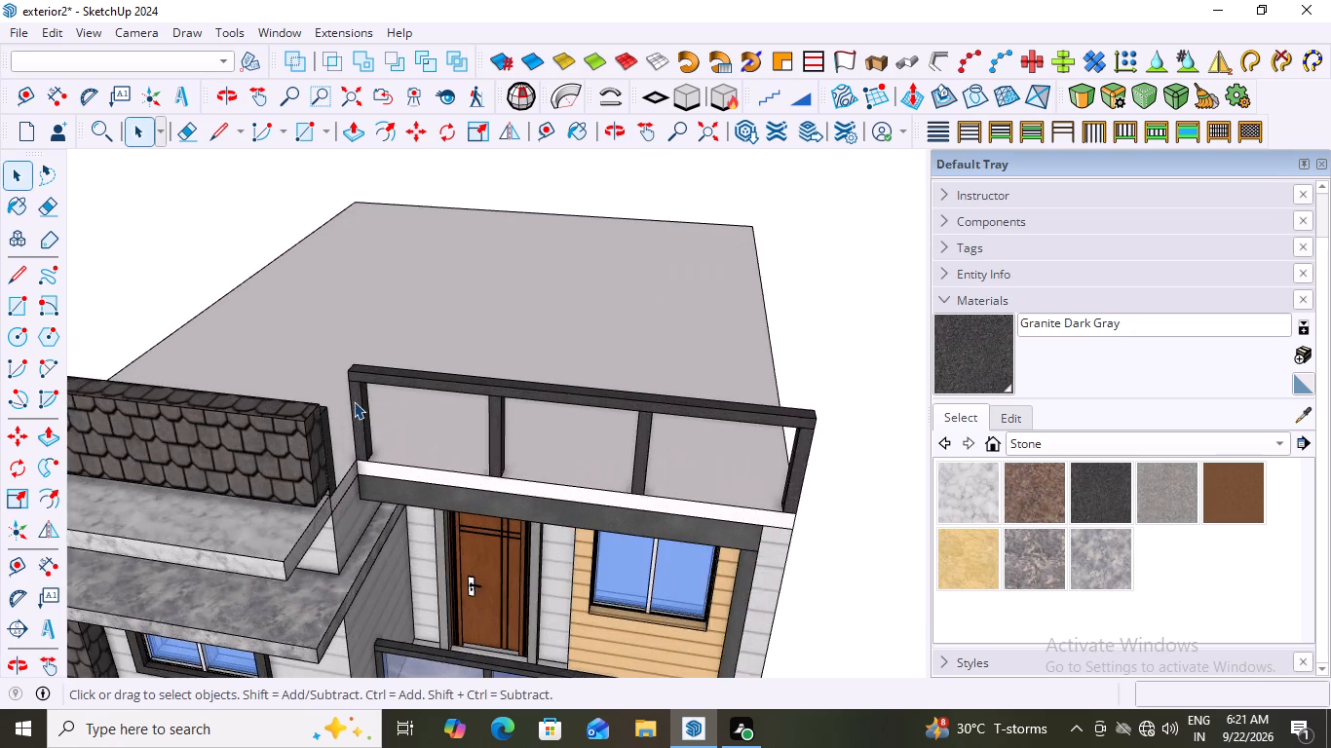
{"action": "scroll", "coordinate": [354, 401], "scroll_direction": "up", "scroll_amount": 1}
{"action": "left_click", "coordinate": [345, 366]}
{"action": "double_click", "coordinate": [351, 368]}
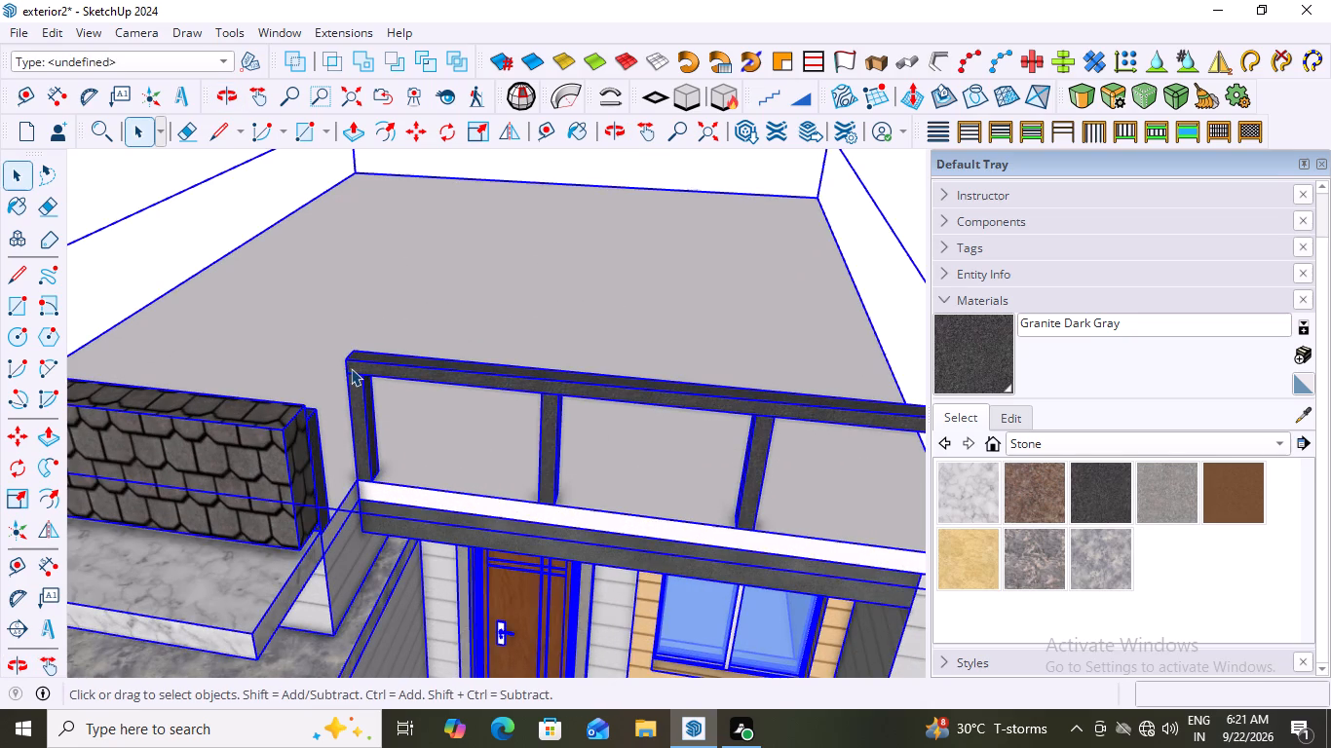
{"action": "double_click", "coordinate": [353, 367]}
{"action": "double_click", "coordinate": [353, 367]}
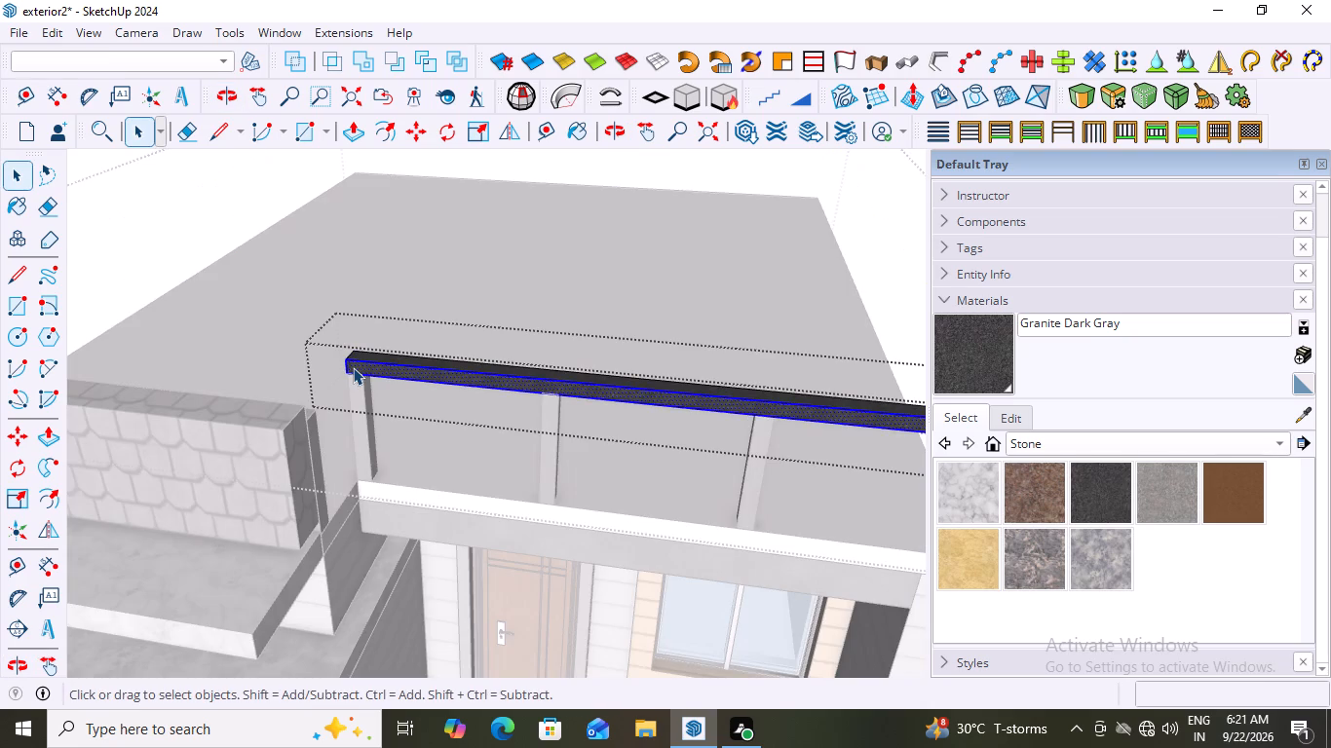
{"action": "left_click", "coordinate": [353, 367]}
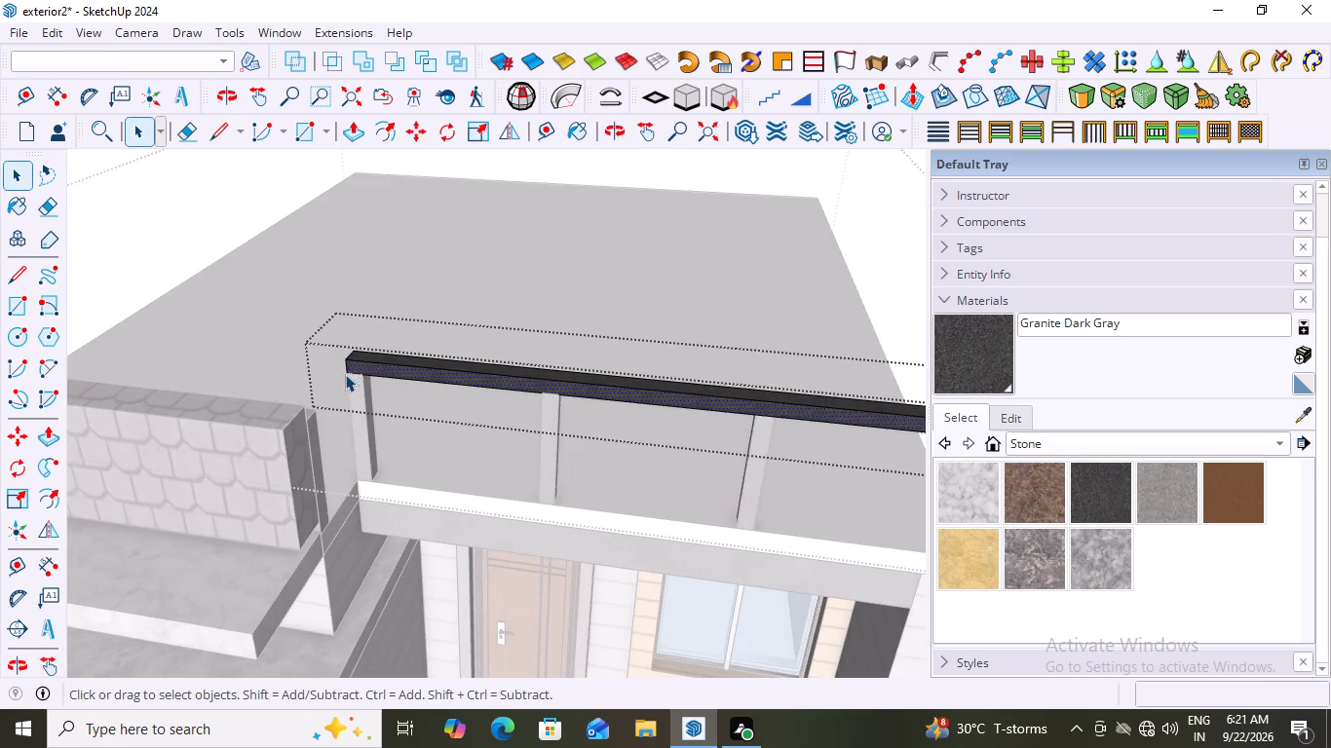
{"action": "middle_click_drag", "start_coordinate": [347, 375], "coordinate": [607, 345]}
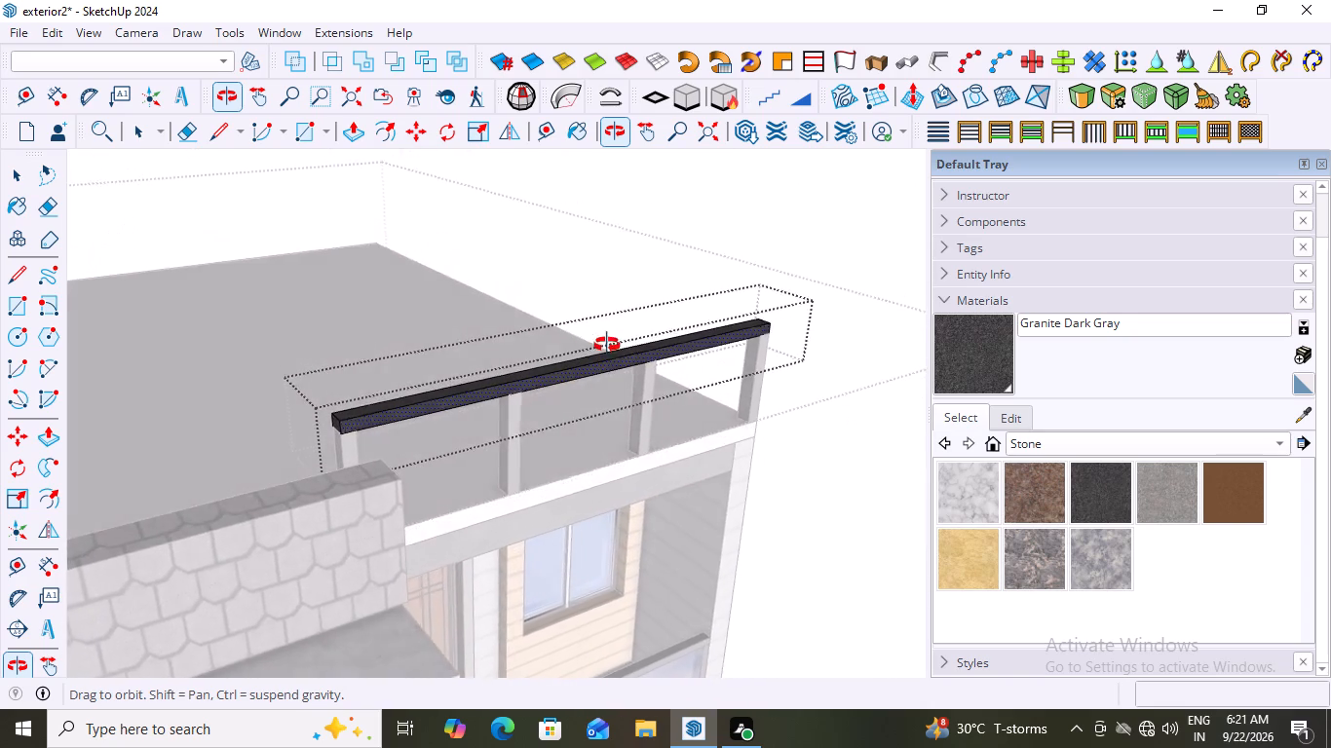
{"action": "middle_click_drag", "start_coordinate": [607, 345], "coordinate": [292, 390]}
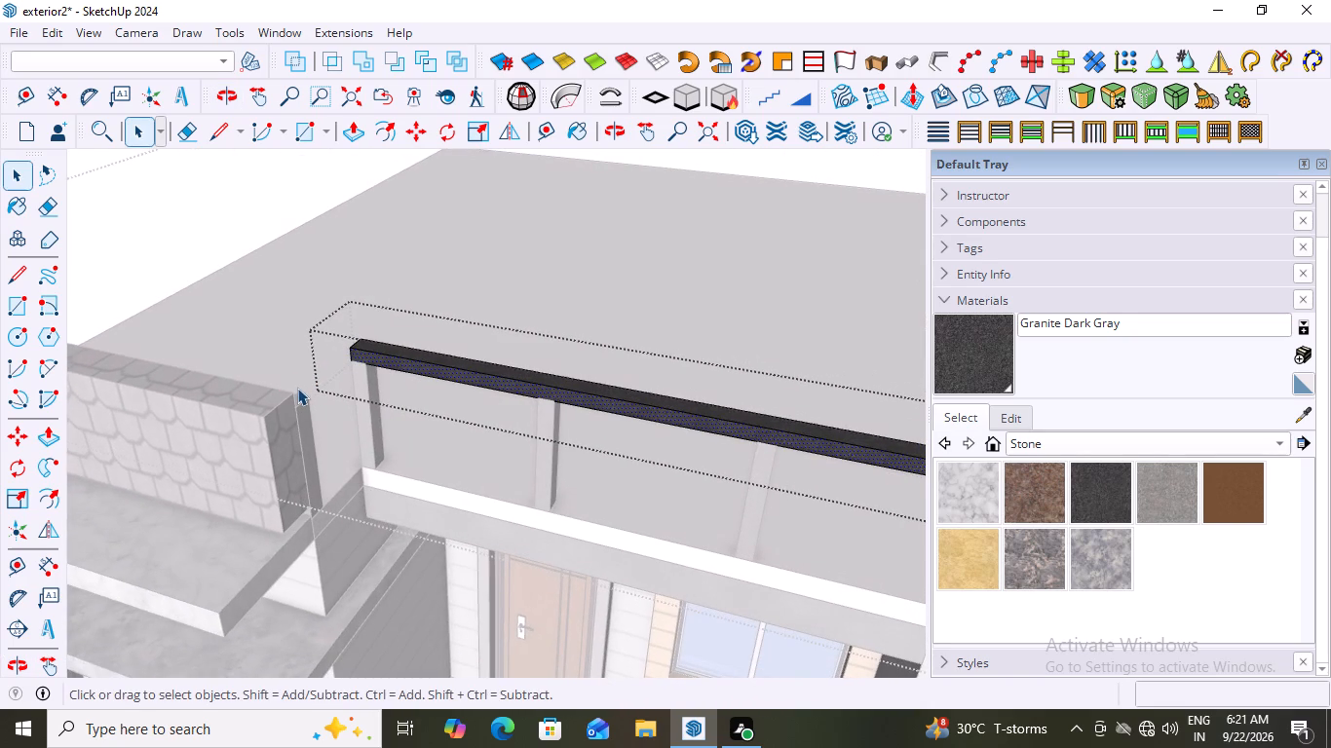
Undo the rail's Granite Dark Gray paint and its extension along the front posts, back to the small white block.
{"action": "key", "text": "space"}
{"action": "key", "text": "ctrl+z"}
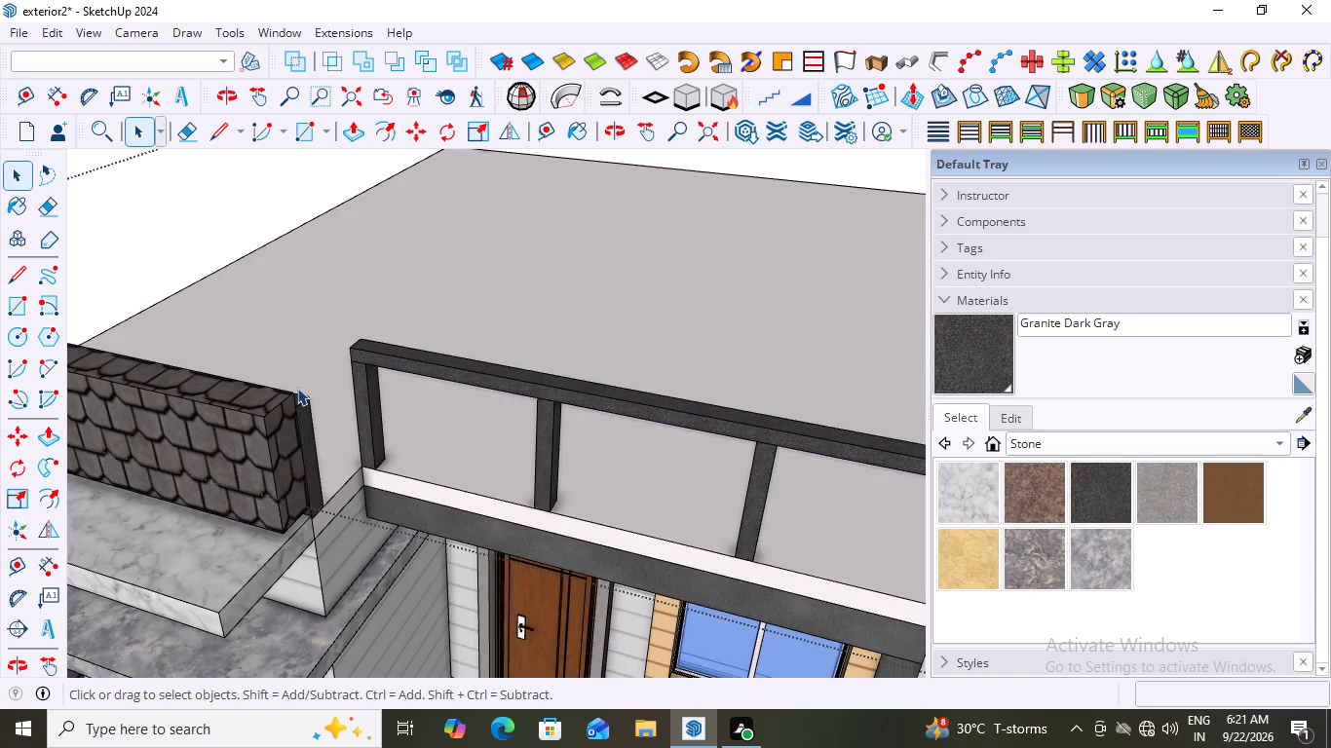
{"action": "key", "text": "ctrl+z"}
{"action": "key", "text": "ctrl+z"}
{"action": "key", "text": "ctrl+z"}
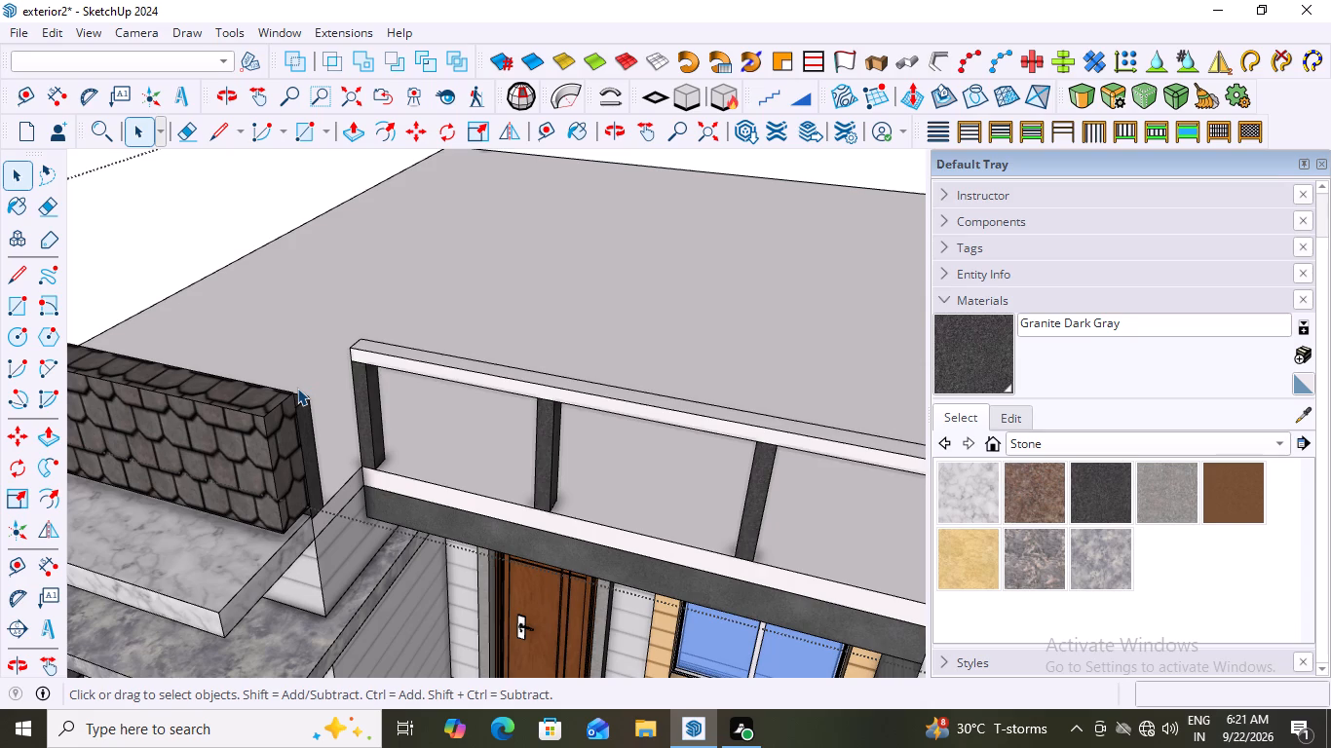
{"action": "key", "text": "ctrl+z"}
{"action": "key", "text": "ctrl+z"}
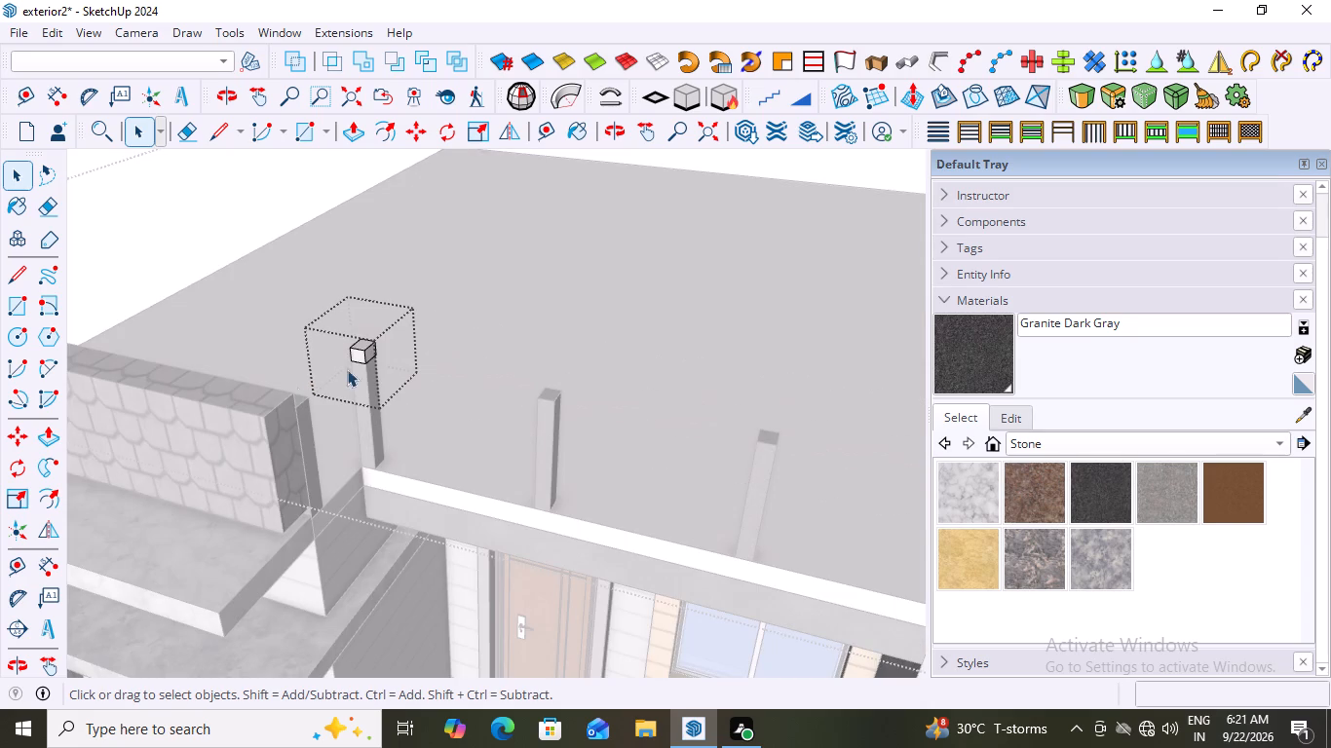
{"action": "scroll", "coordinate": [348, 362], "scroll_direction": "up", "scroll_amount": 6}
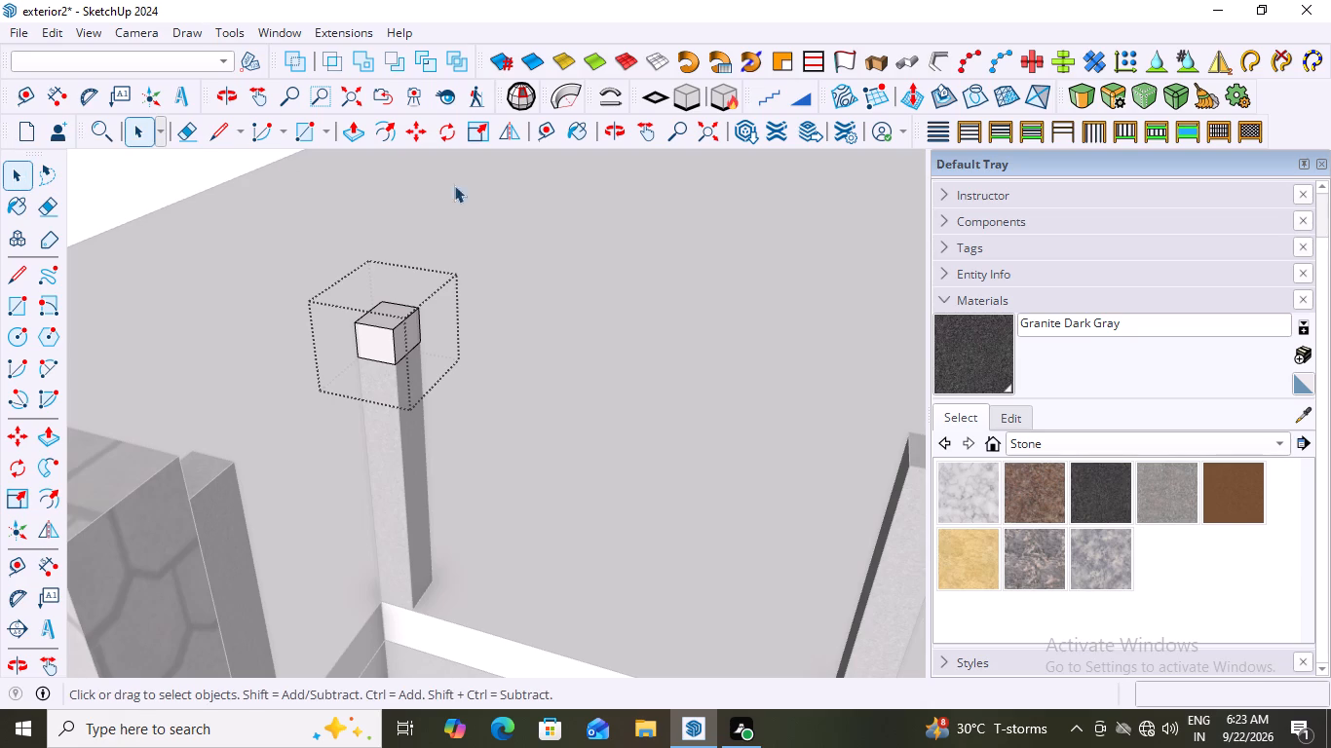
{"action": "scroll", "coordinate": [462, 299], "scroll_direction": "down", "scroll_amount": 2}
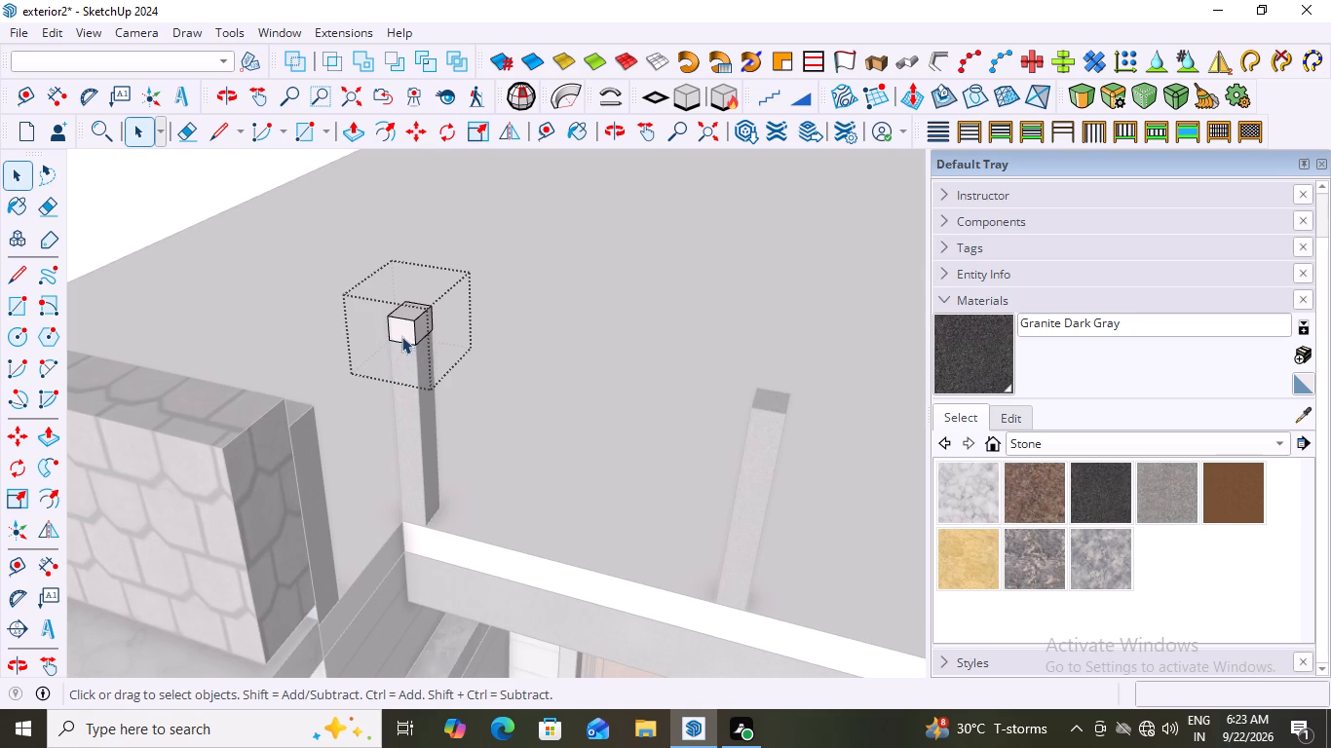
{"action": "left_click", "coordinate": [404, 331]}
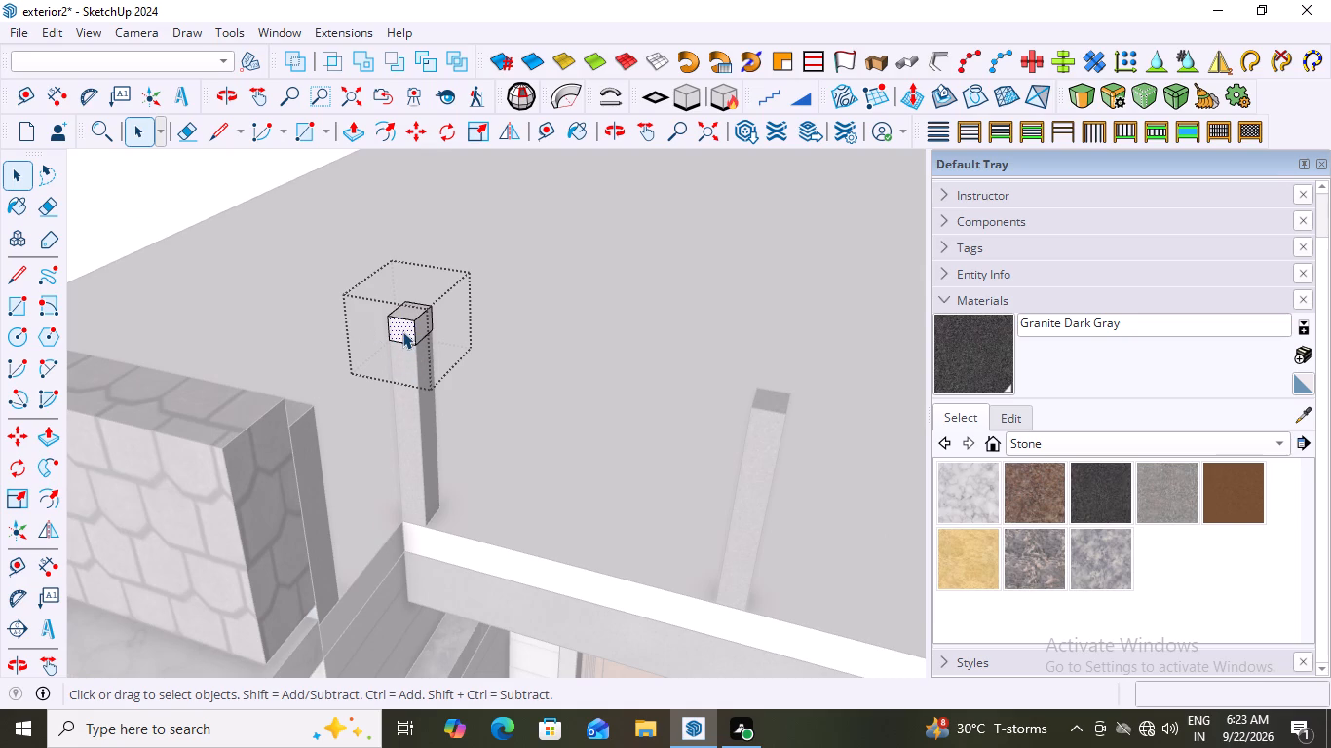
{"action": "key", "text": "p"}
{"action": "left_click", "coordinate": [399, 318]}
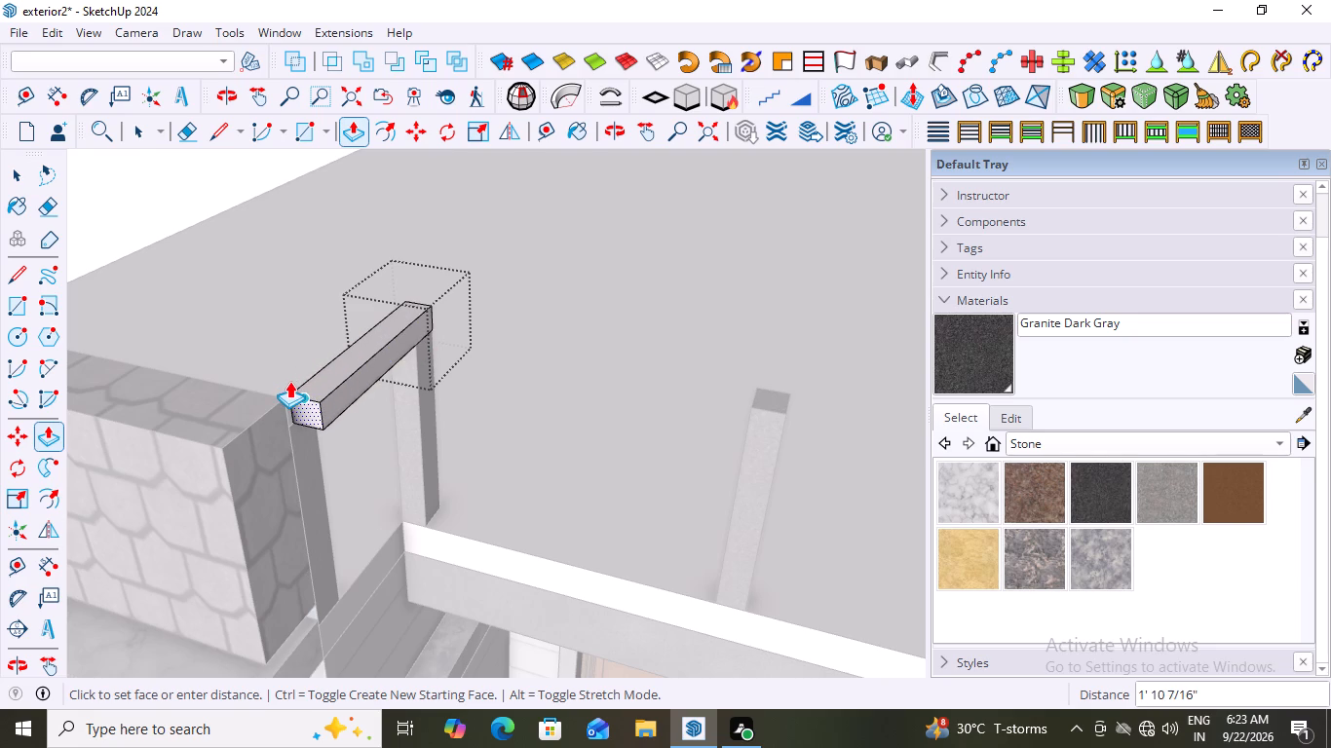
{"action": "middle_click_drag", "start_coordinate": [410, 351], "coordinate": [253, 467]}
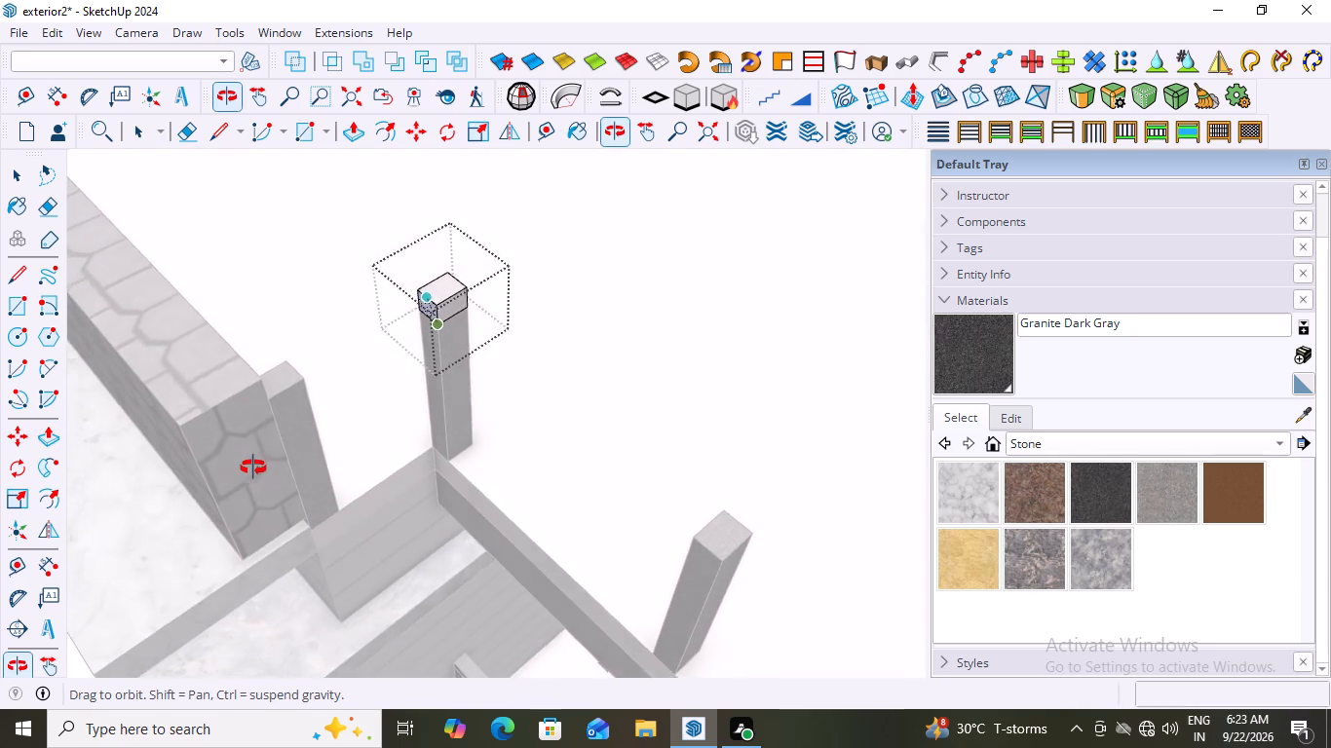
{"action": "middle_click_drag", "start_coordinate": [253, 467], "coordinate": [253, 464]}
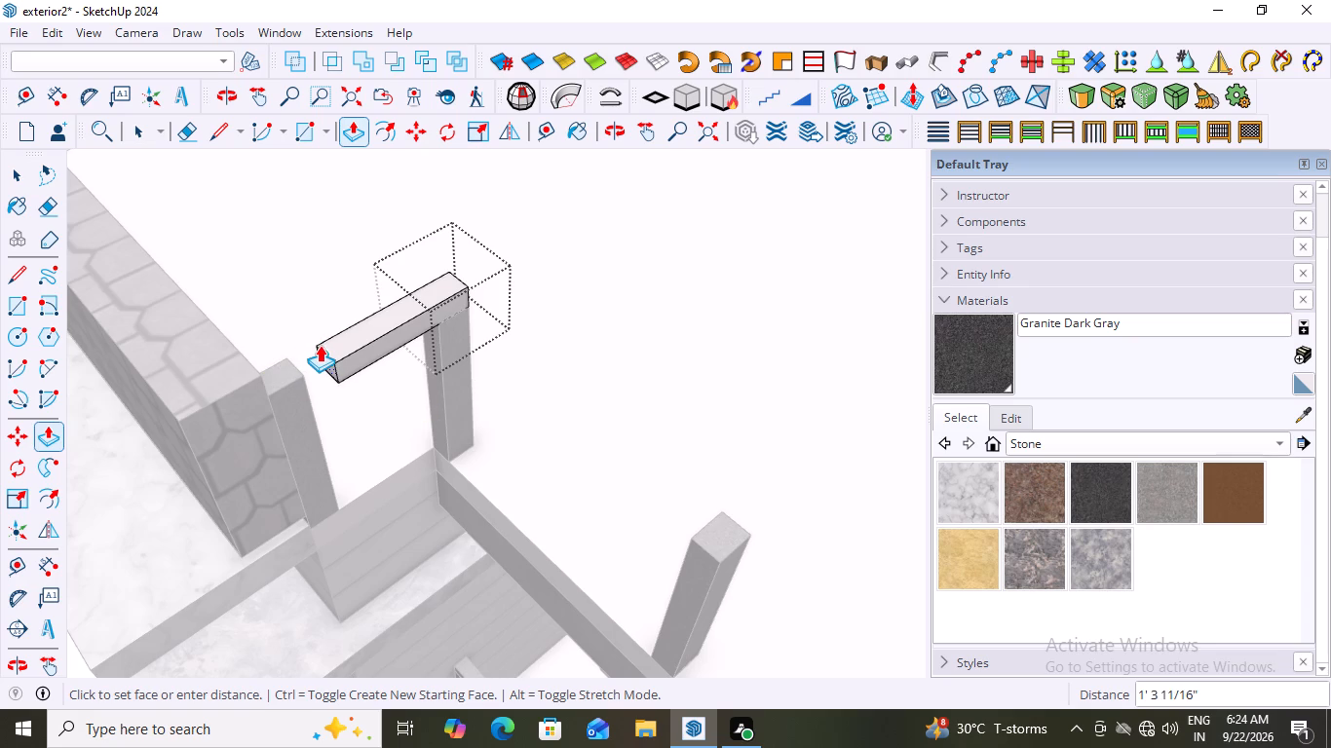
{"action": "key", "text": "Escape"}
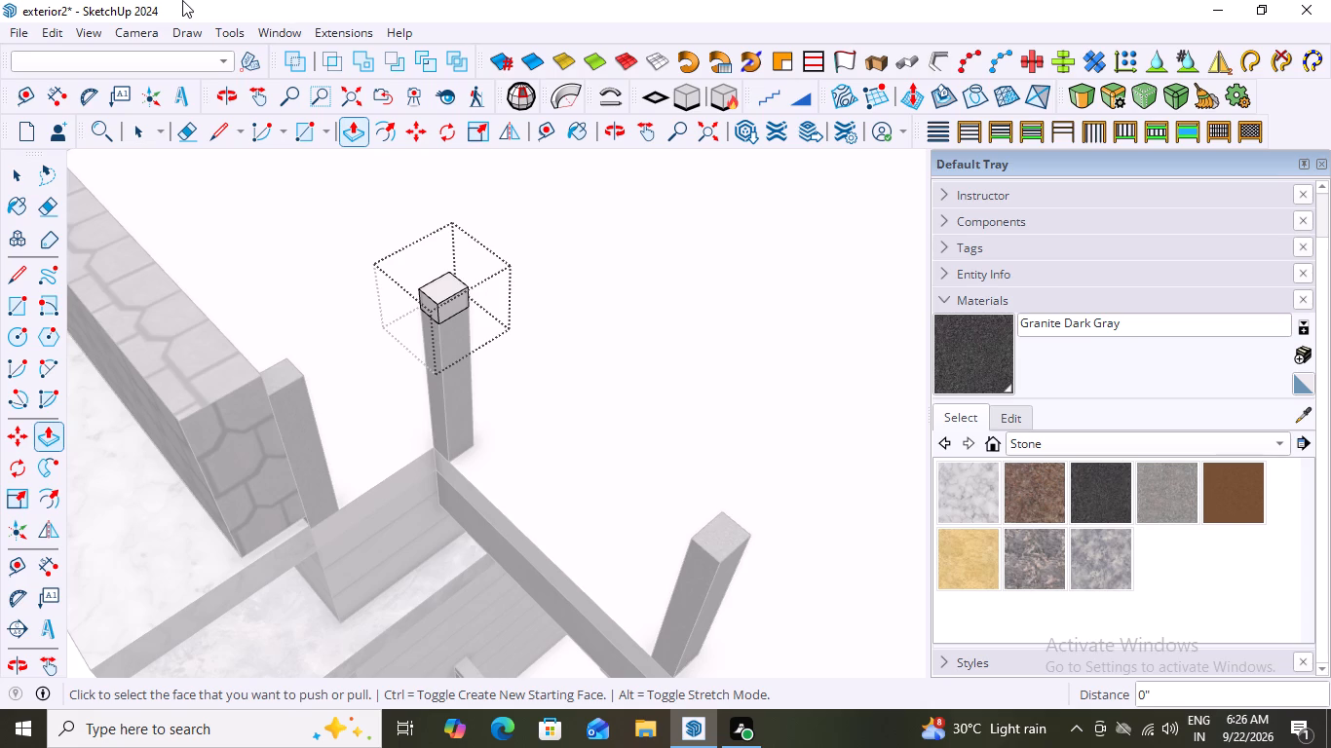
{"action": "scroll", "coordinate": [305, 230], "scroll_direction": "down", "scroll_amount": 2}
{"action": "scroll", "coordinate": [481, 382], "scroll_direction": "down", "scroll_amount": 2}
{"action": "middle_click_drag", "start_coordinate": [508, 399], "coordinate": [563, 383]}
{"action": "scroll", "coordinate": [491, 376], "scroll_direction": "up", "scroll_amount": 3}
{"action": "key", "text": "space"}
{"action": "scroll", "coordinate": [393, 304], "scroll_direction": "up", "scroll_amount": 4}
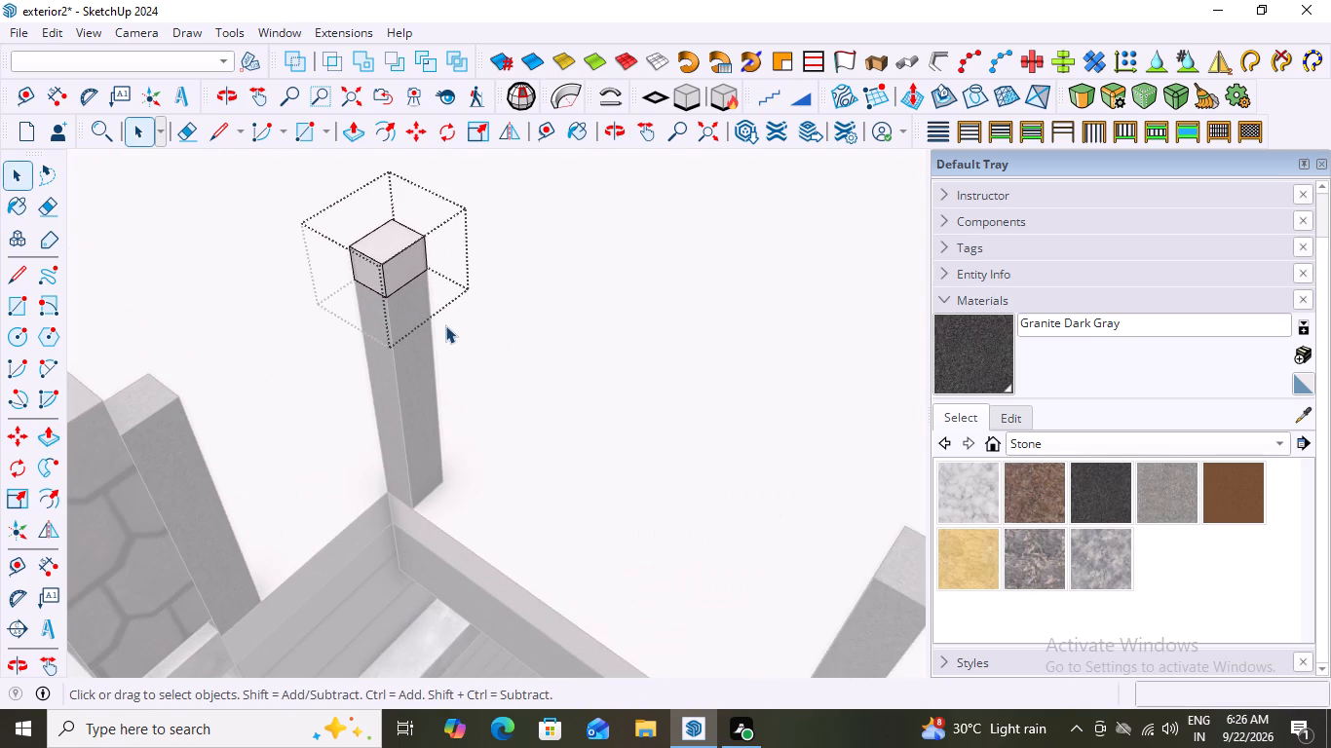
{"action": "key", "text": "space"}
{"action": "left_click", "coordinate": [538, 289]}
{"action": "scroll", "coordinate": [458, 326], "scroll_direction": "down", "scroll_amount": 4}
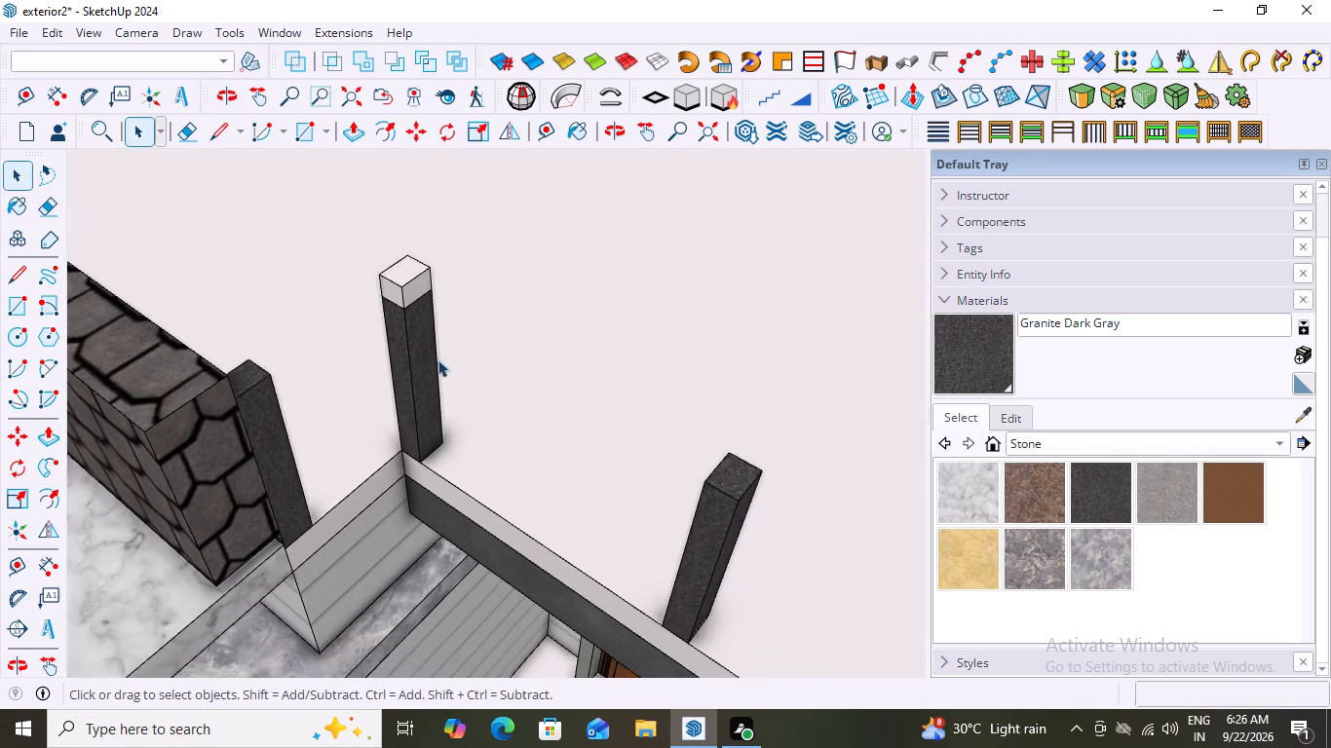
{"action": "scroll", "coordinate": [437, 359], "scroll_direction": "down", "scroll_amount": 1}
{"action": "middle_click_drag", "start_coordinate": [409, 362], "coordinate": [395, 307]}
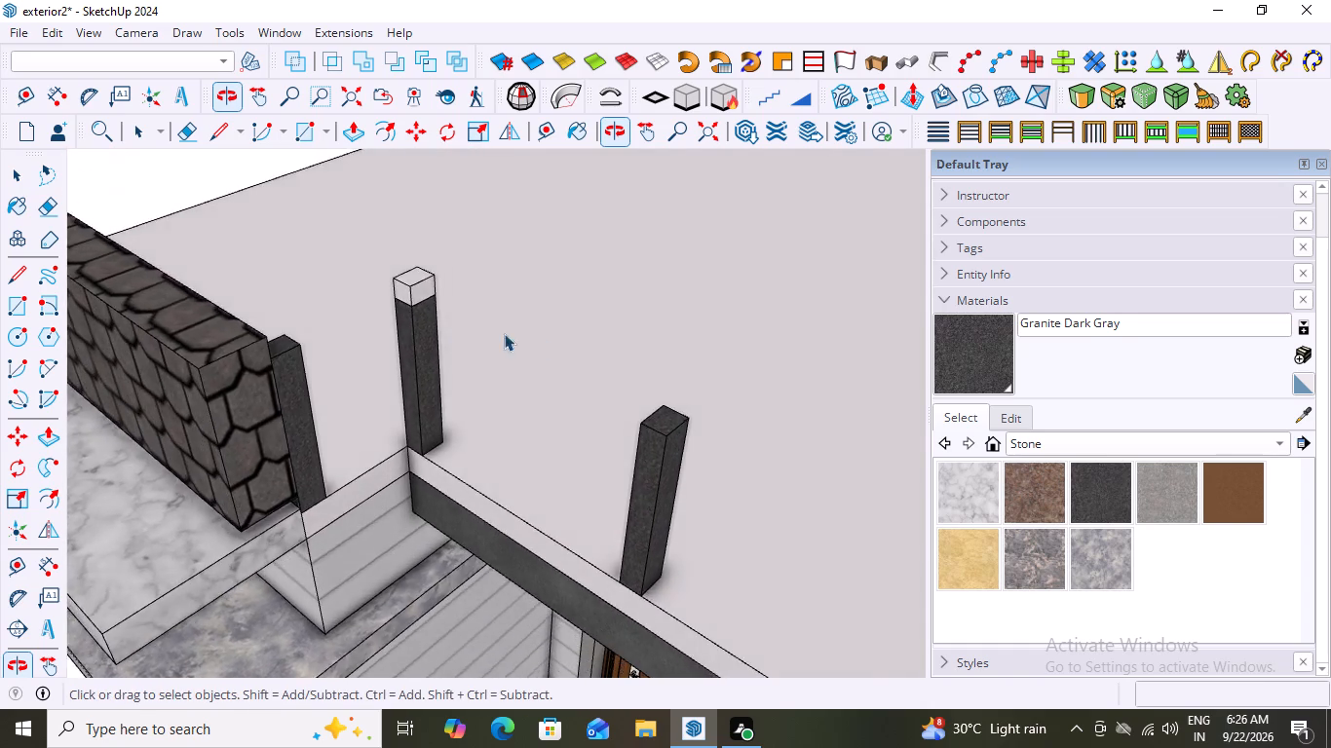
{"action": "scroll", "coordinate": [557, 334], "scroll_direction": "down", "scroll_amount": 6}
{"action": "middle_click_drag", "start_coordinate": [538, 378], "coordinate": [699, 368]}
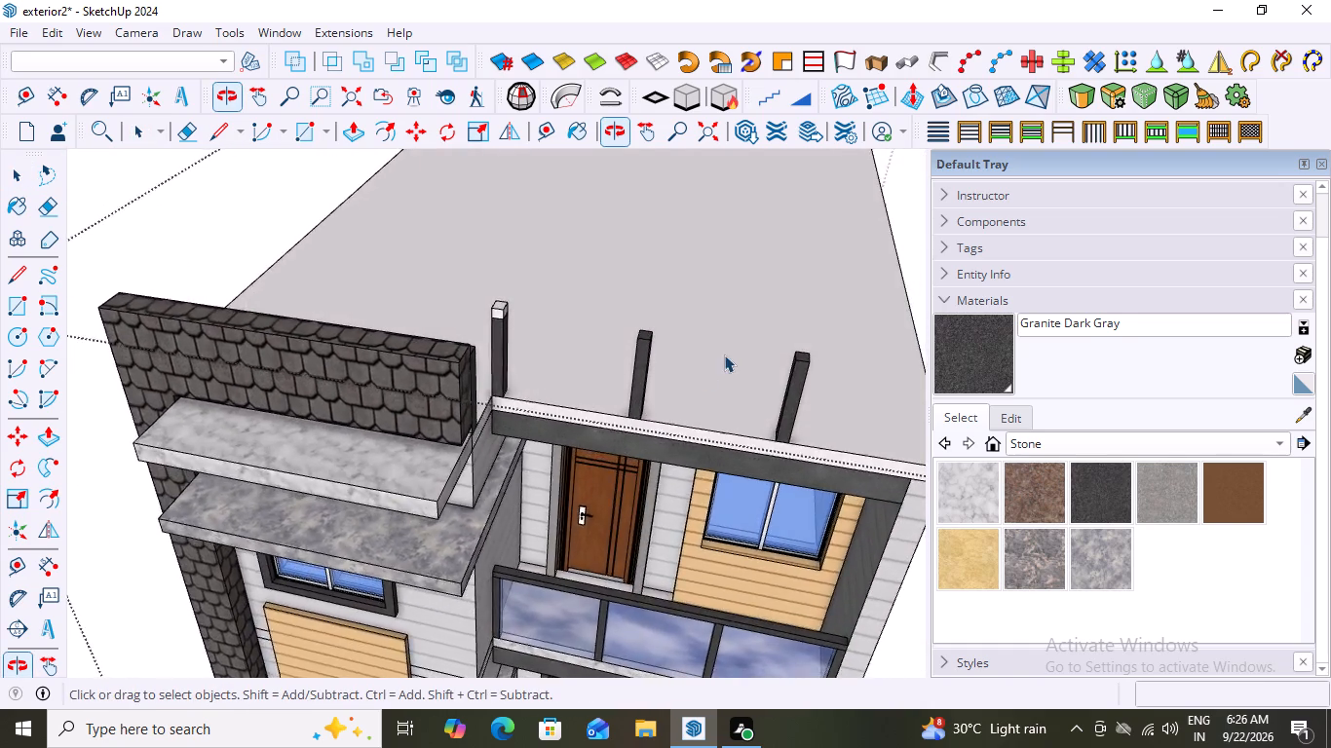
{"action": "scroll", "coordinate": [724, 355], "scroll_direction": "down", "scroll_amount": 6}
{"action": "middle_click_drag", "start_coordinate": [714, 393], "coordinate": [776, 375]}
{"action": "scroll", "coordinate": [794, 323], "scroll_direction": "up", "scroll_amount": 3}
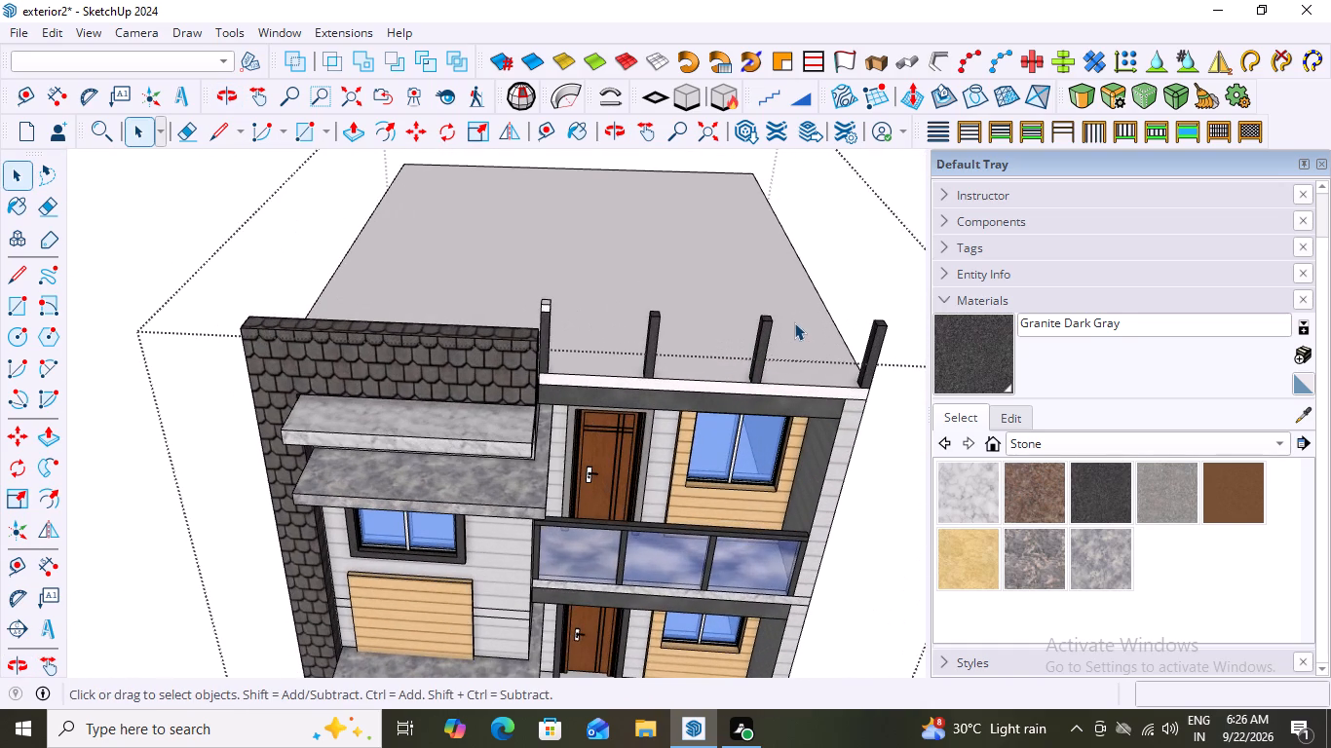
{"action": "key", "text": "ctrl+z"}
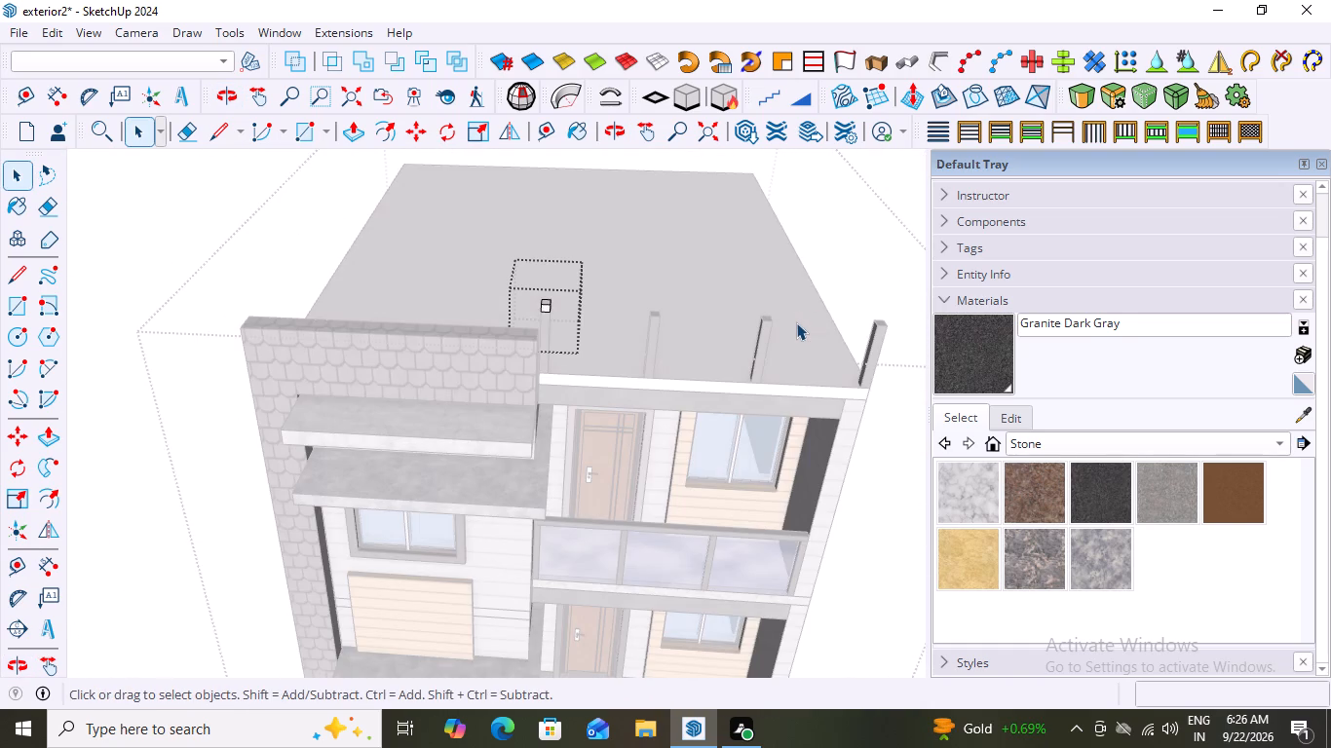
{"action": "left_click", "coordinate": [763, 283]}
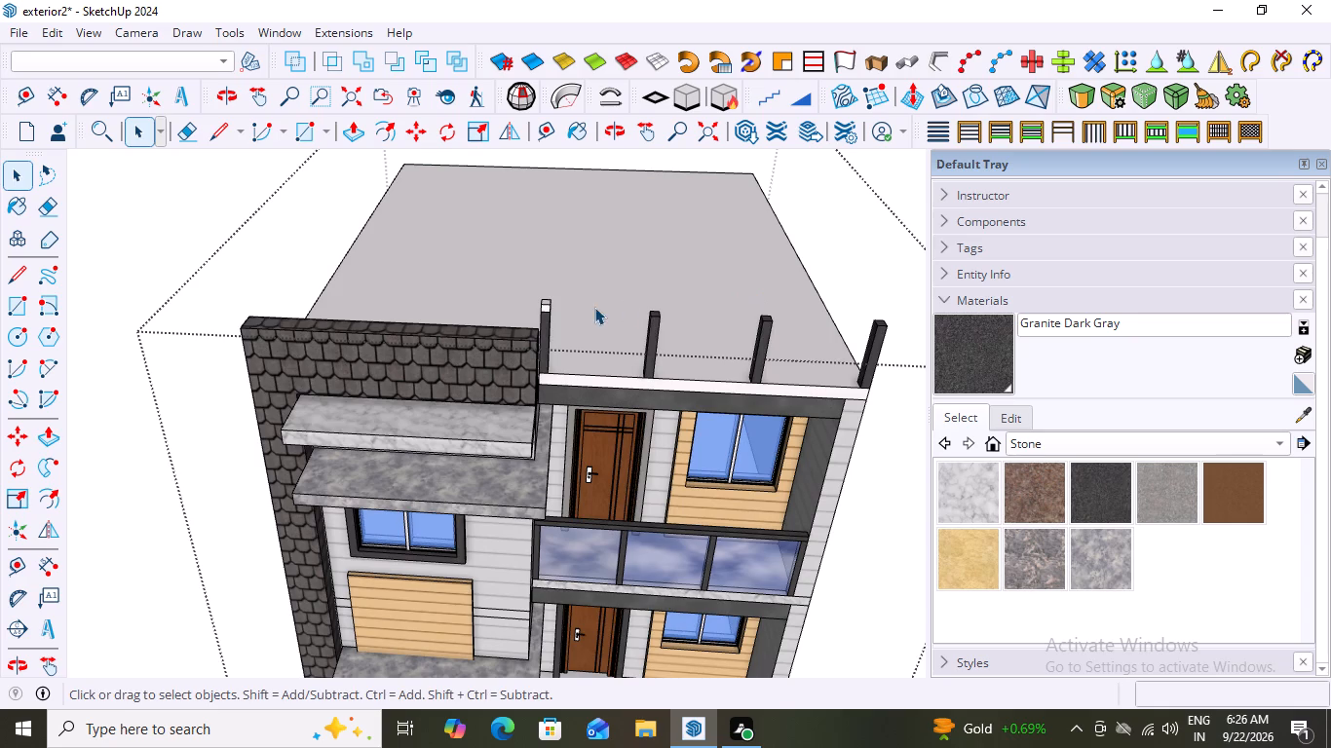
Inside the white block's group on the post, extend its side face 11' 8 1/8" to the outer edge of the far end post.
{"action": "middle_click_drag", "start_coordinate": [580, 309], "coordinate": [534, 312]}
{"action": "scroll", "coordinate": [497, 315], "scroll_direction": "up", "scroll_amount": 7}
{"action": "middle_click_drag", "start_coordinate": [505, 316], "coordinate": [415, 294]}
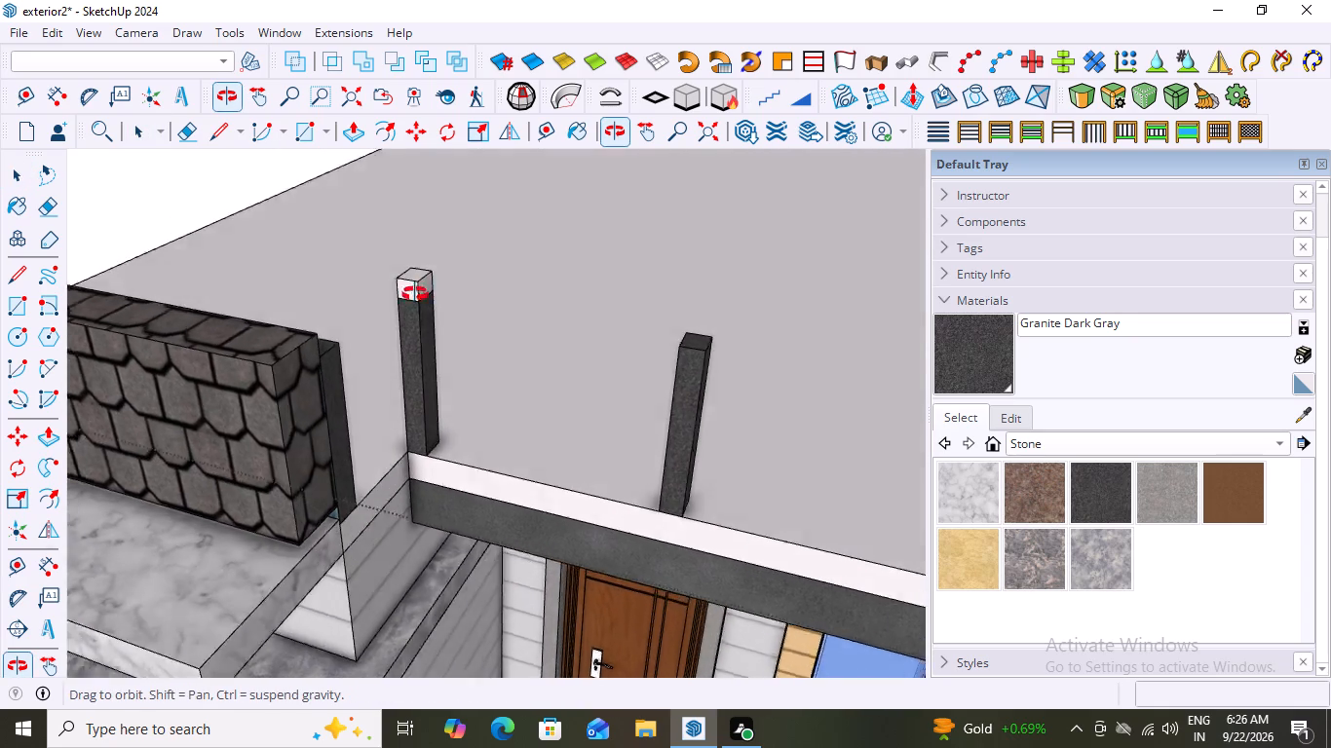
{"action": "middle_click_drag", "start_coordinate": [415, 294], "coordinate": [411, 294]}
{"action": "scroll", "coordinate": [422, 294], "scroll_direction": "up", "scroll_amount": 4}
{"action": "left_click", "coordinate": [370, 254]}
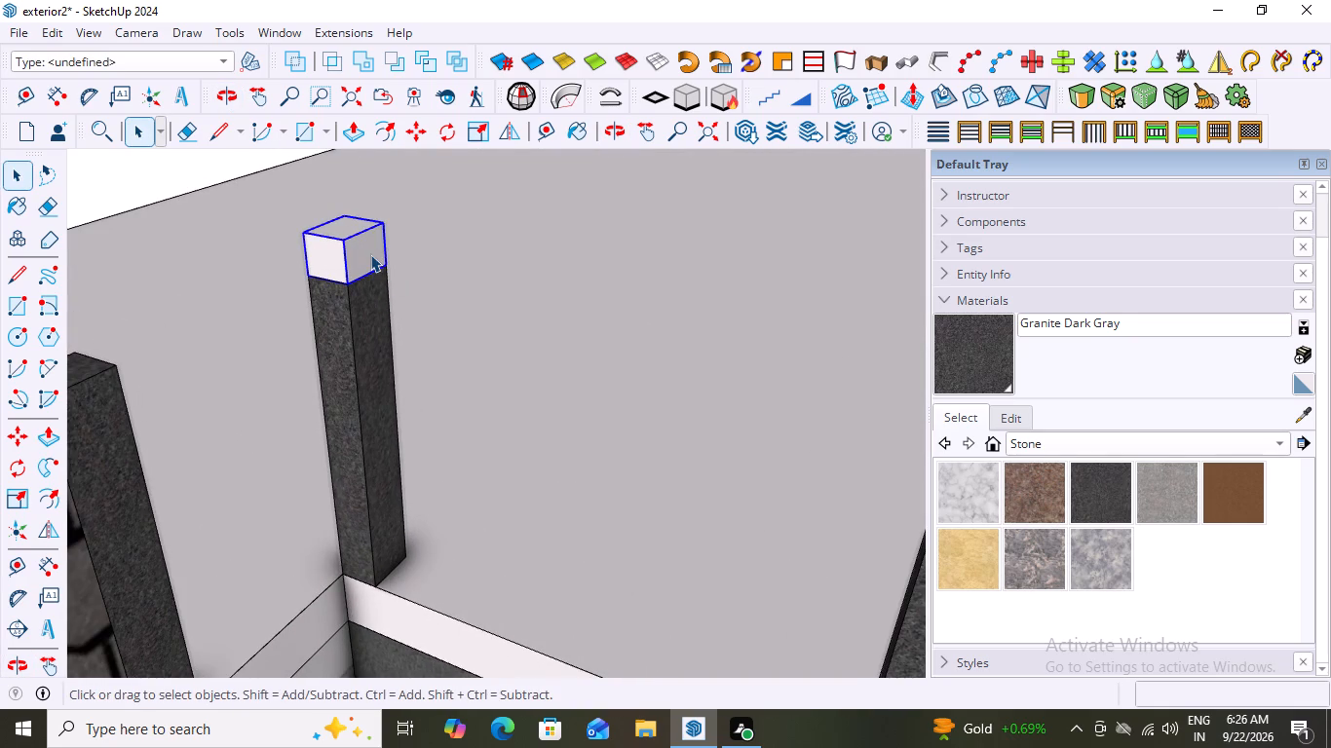
{"action": "left_click", "coordinate": [370, 254]}
{"action": "double_click", "coordinate": [370, 254]}
{"action": "left_click", "coordinate": [370, 254]}
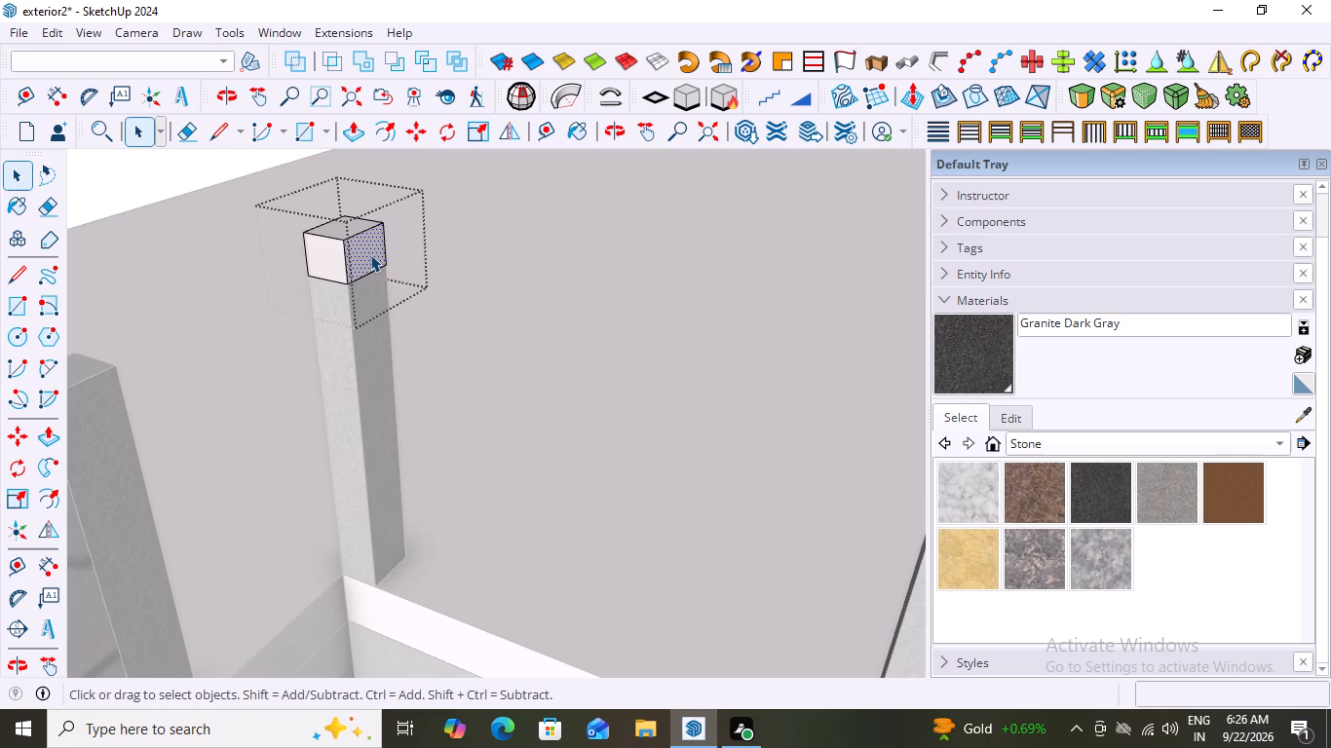
{"action": "key", "text": "p"}
{"action": "left_click", "coordinate": [370, 248]}
{"action": "scroll", "coordinate": [507, 306], "scroll_direction": "down", "scroll_amount": 9}
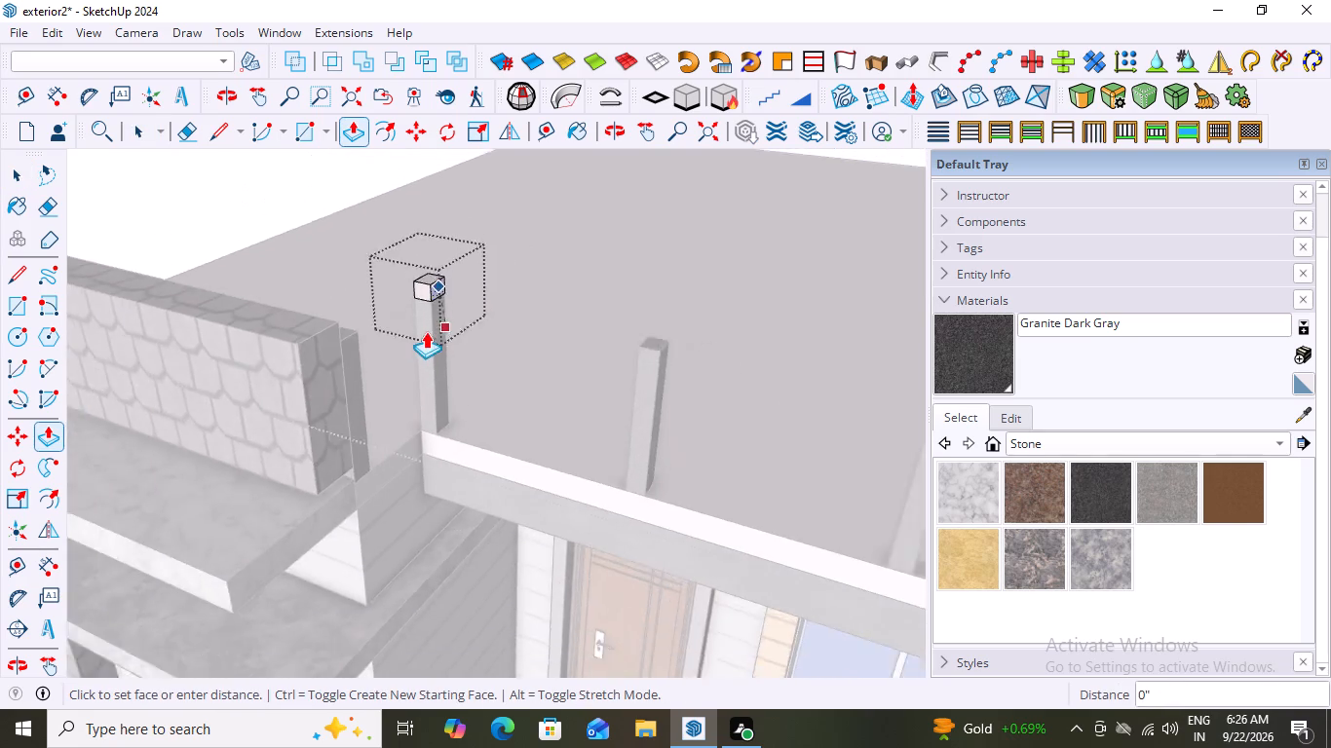
{"action": "scroll", "coordinate": [426, 331], "scroll_direction": "down", "scroll_amount": 20}
{"action": "scroll", "coordinate": [426, 331], "scroll_direction": "down", "scroll_amount": 2}
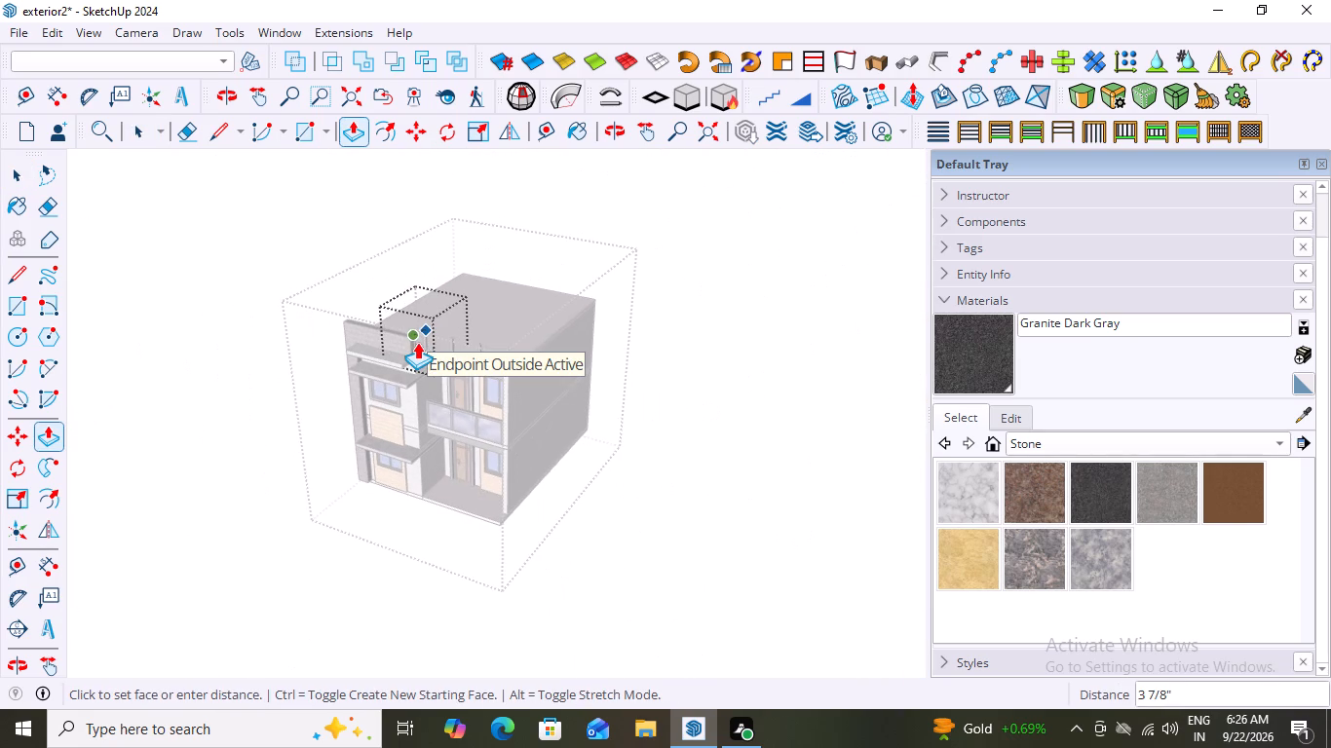
{"action": "scroll", "coordinate": [486, 356], "scroll_direction": "up", "scroll_amount": 14}
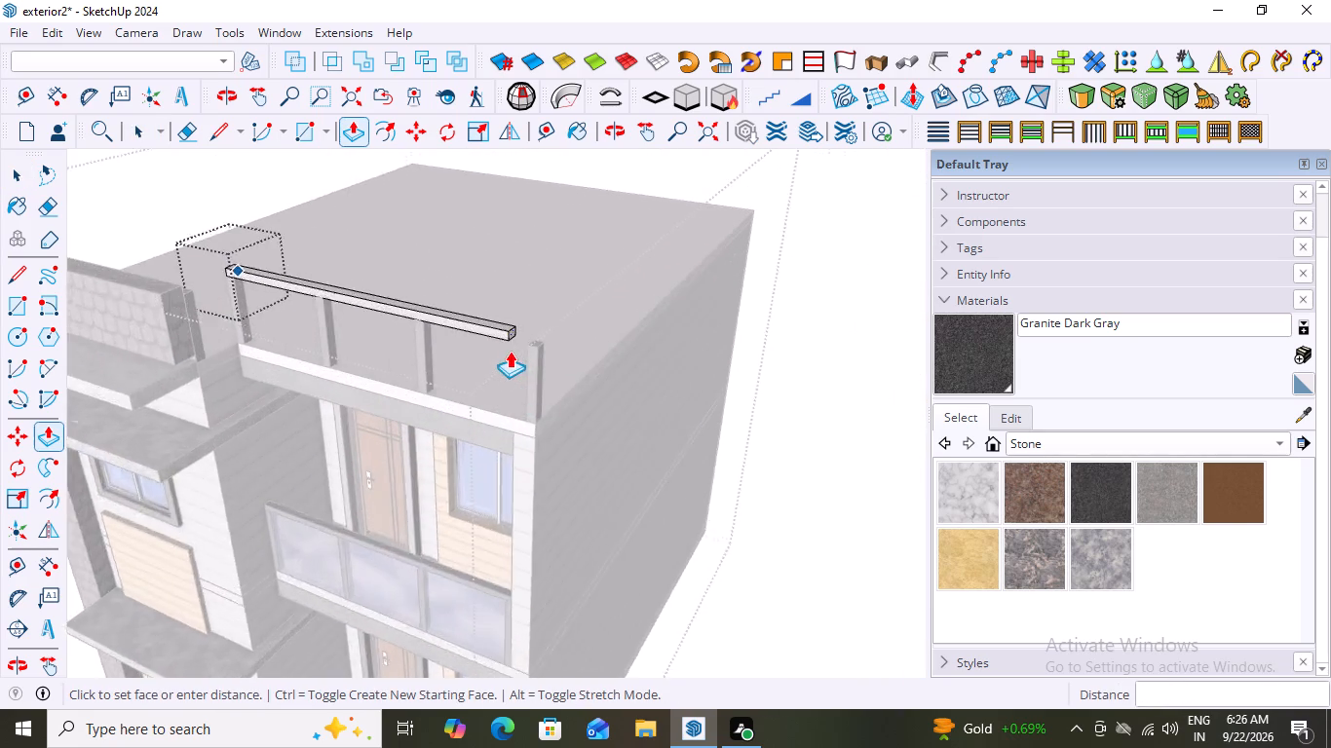
{"action": "scroll", "coordinate": [510, 351], "scroll_direction": "up", "scroll_amount": 13}
{"action": "scroll", "coordinate": [534, 340], "scroll_direction": "down", "scroll_amount": 6}
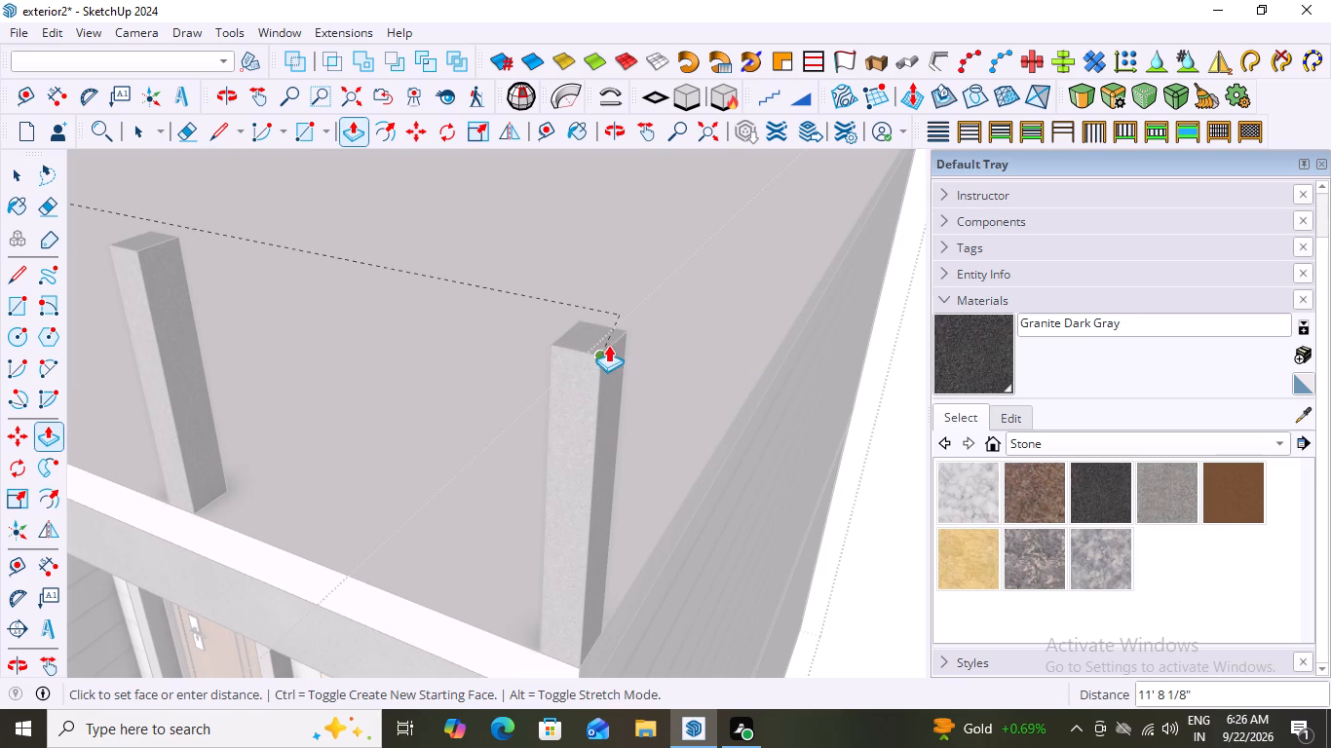
{"action": "scroll", "coordinate": [599, 350], "scroll_direction": "down", "scroll_amount": 10}
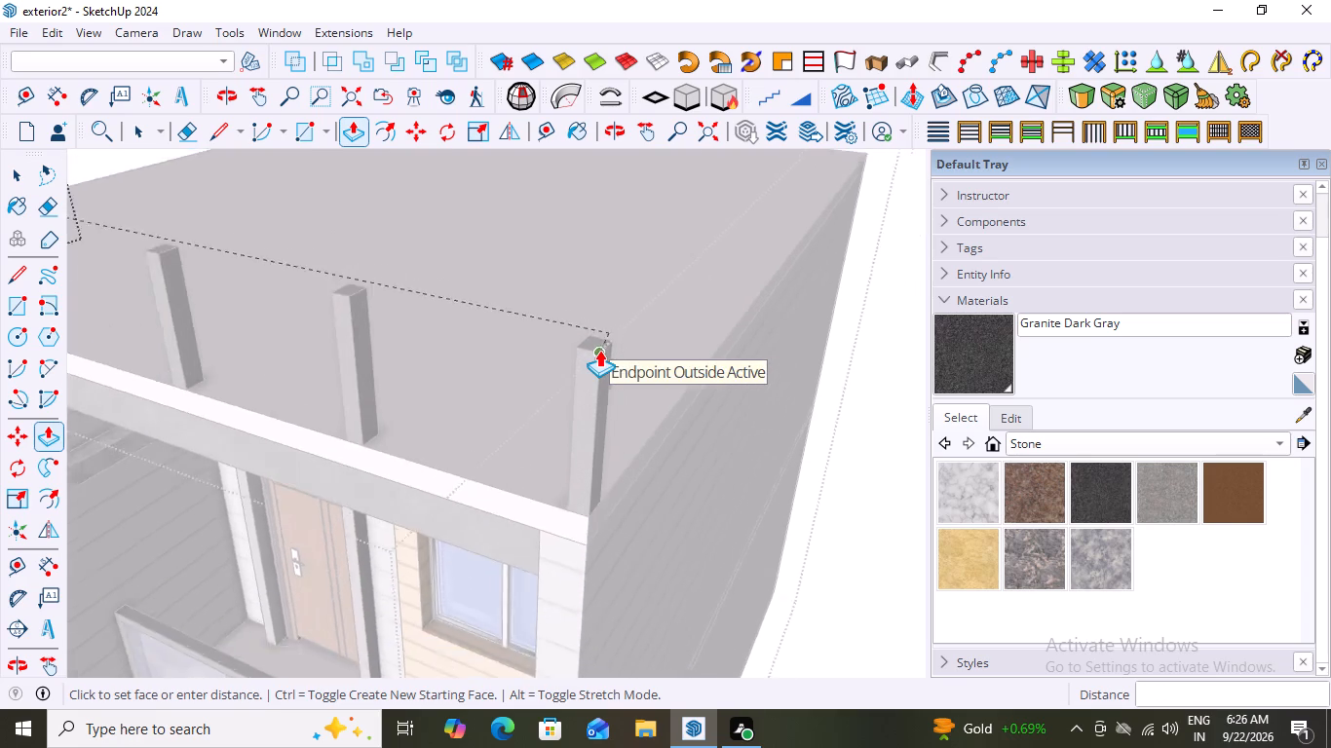
{"action": "scroll", "coordinate": [599, 350], "scroll_direction": "down", "scroll_amount": 6}
{"action": "scroll", "coordinate": [599, 350], "scroll_direction": "up", "scroll_amount": 14}
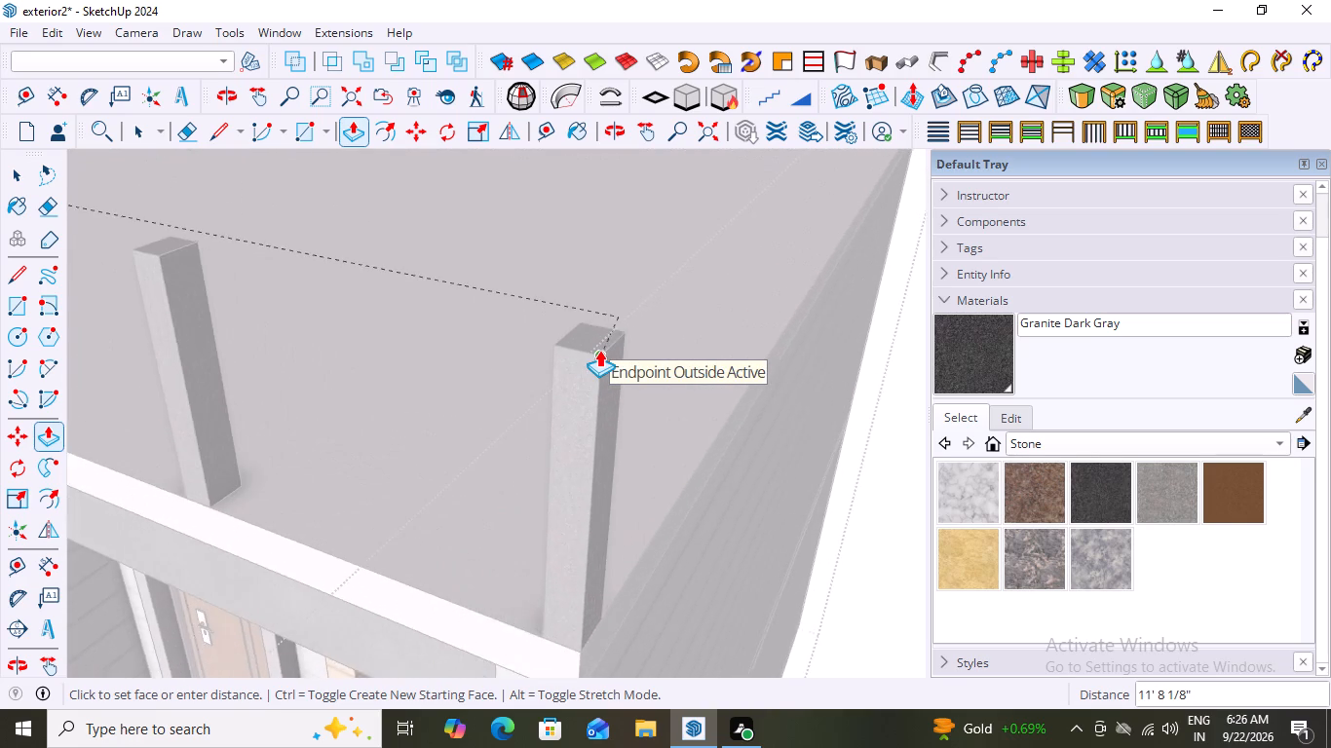
{"action": "scroll", "coordinate": [599, 350], "scroll_direction": "up", "scroll_amount": 6}
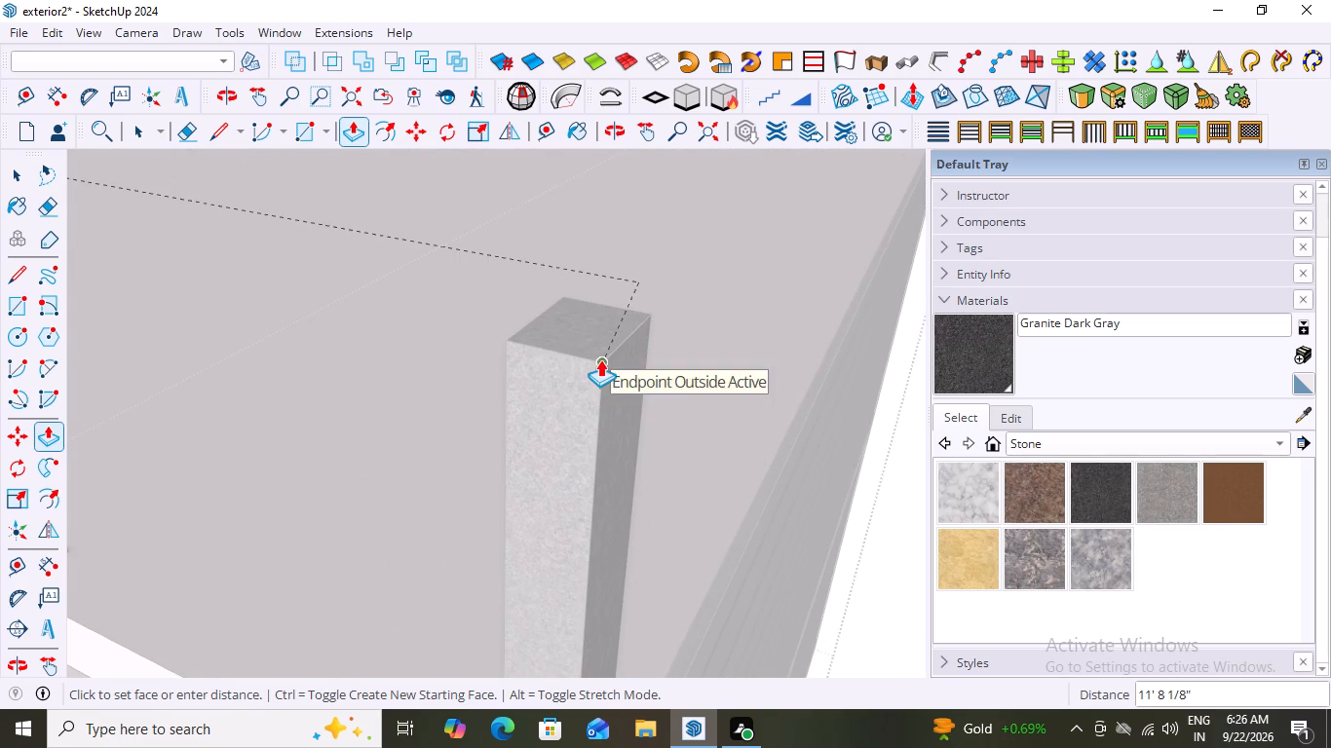
{"action": "left_click", "coordinate": [600, 359]}
{"action": "scroll", "coordinate": [552, 381], "scroll_direction": "down", "scroll_amount": 15}
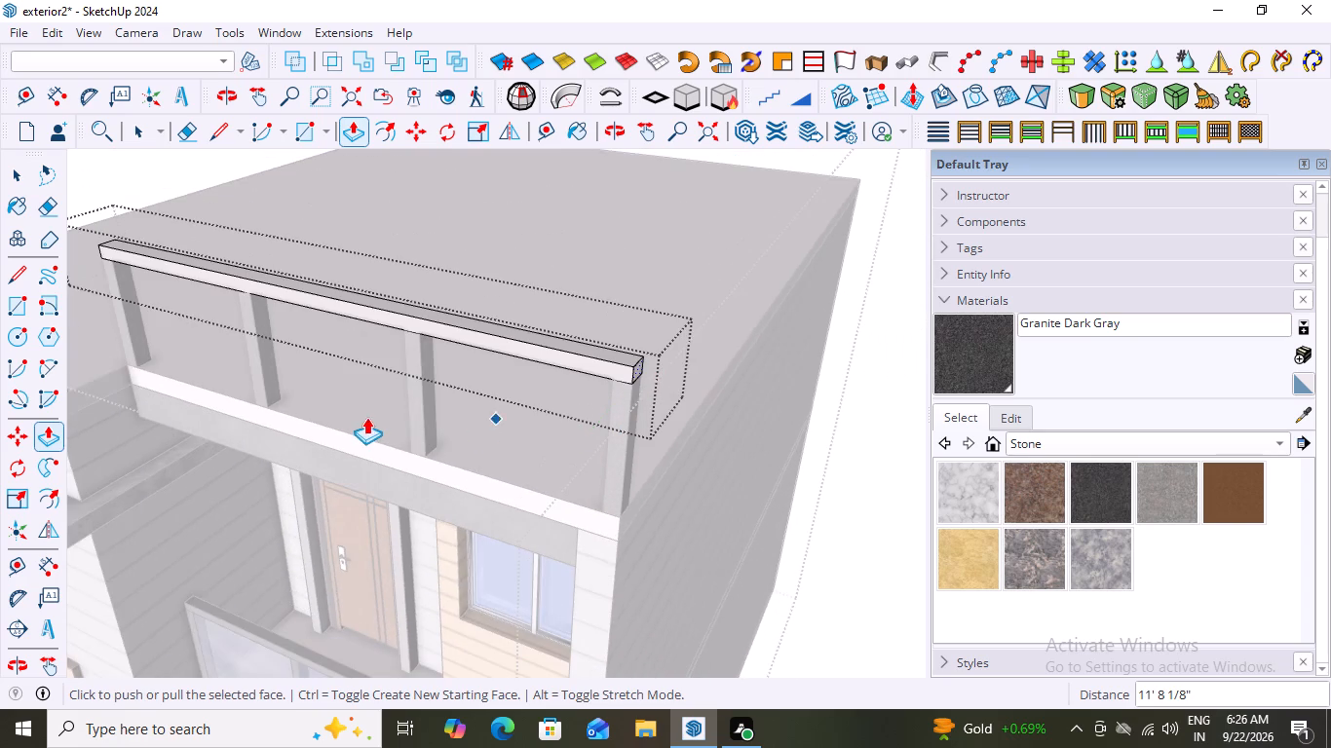
{"action": "key", "text": "space"}
{"action": "left_click", "coordinate": [821, 370]}
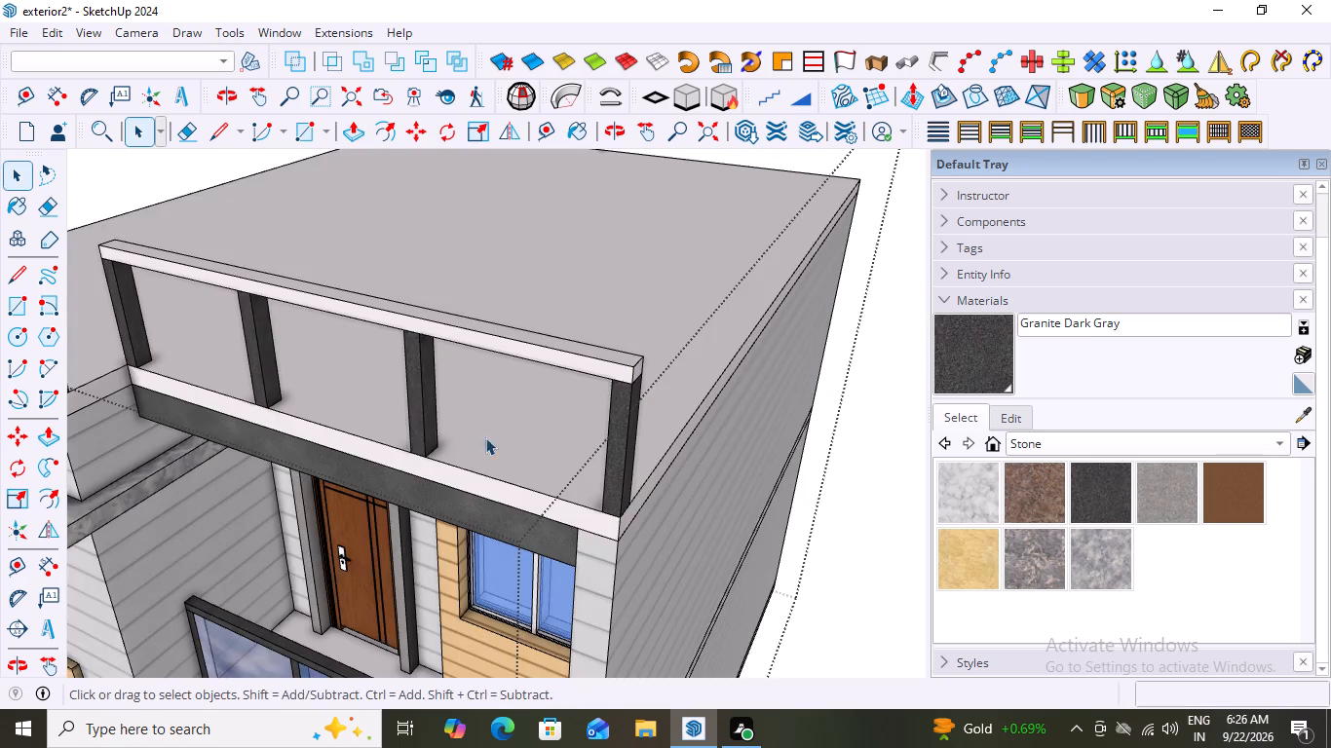
Examine the white top rail, its posts and the roof corner beside the tiled wall from several angles.
{"action": "middle_click_drag", "start_coordinate": [448, 432], "coordinate": [720, 418]}
{"action": "scroll", "coordinate": [714, 390], "scroll_direction": "down", "scroll_amount": 8}
{"action": "middle_click_drag", "start_coordinate": [506, 445], "coordinate": [445, 463]}
{"action": "scroll", "coordinate": [430, 447], "scroll_direction": "up", "scroll_amount": 6}
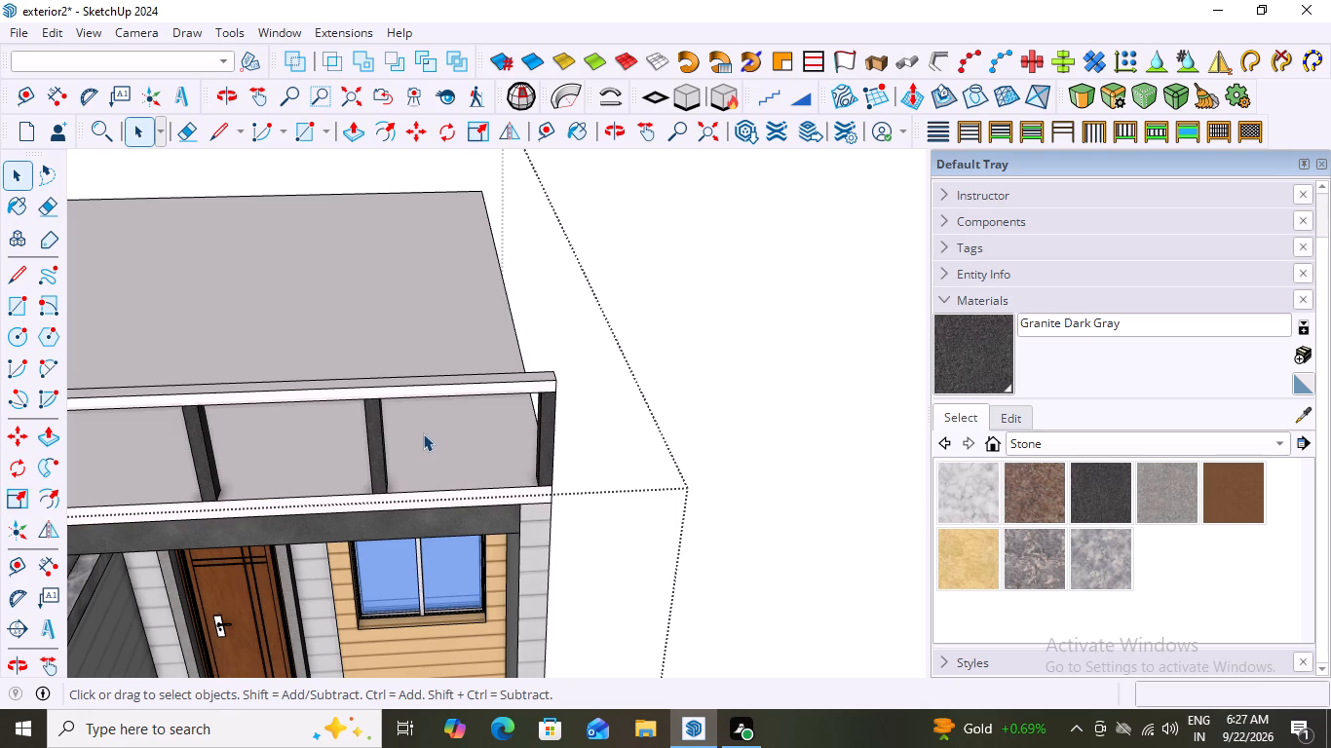
{"action": "scroll", "coordinate": [522, 413], "scroll_direction": "down", "scroll_amount": 7}
{"action": "scroll", "coordinate": [326, 420], "scroll_direction": "up", "scroll_amount": 5}
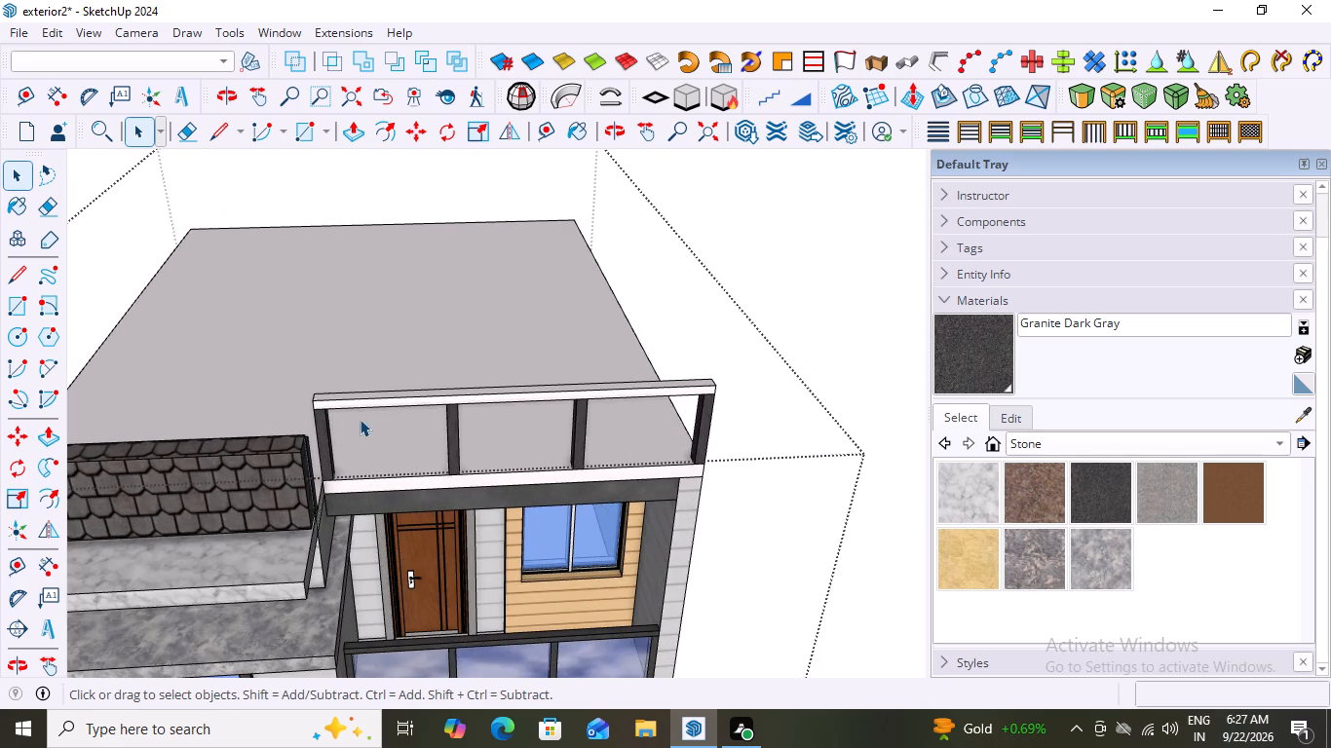
{"action": "scroll", "coordinate": [360, 419], "scroll_direction": "up", "scroll_amount": 1}
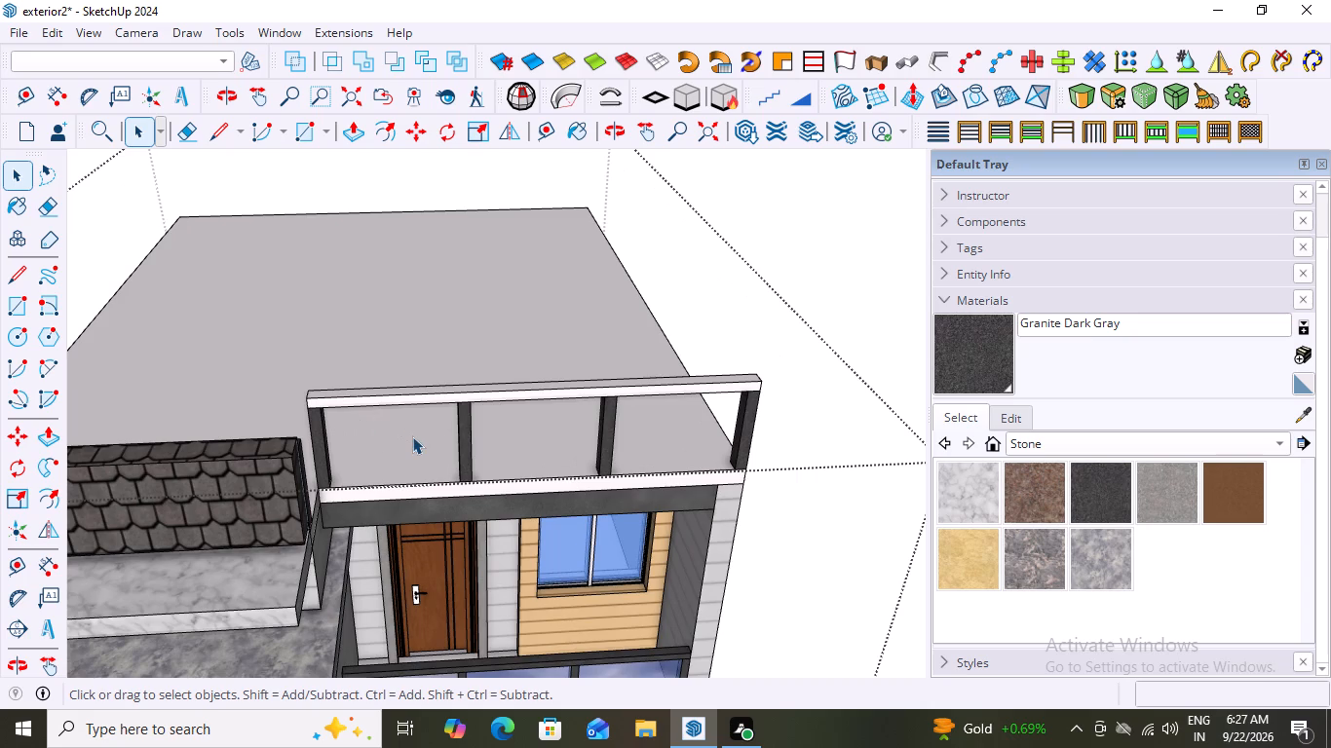
{"action": "scroll", "coordinate": [412, 436], "scroll_direction": "up", "scroll_amount": 3}
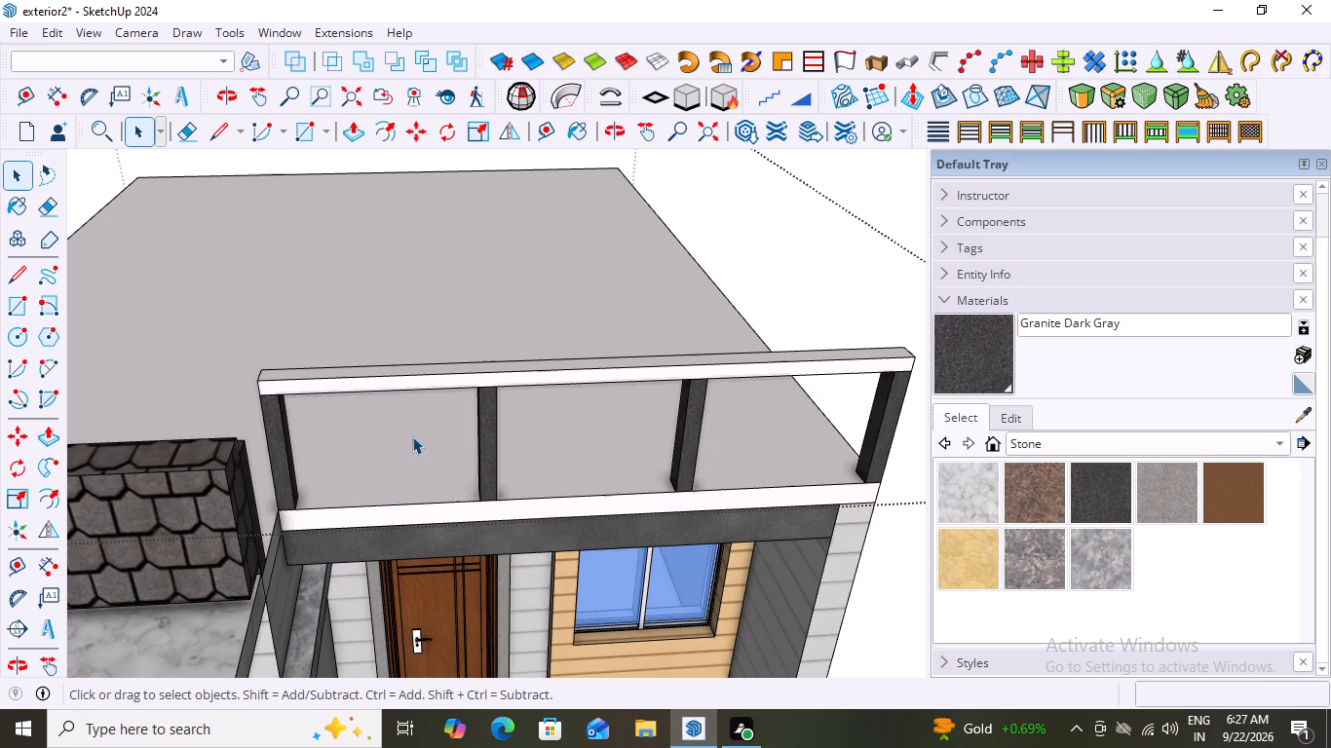
{"action": "scroll", "coordinate": [632, 383], "scroll_direction": "down", "scroll_amount": 3}
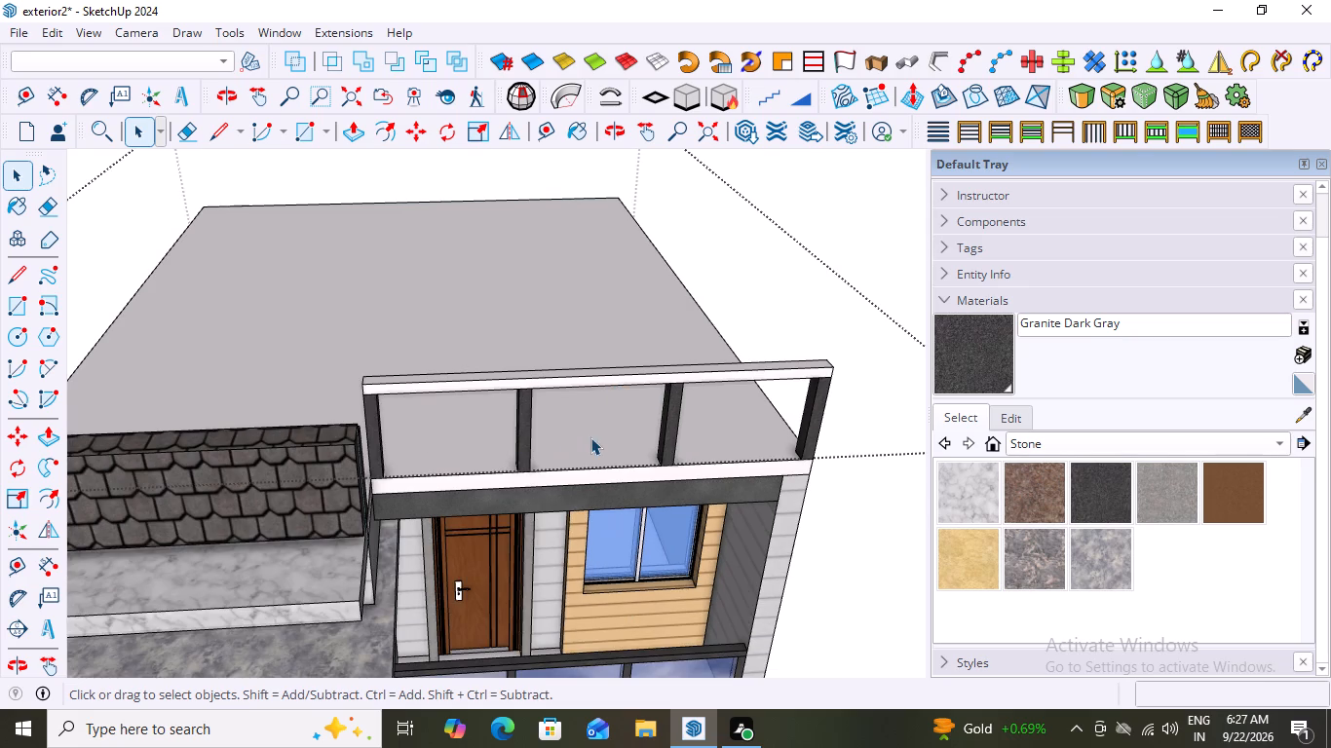
{"action": "scroll", "coordinate": [781, 399], "scroll_direction": "down", "scroll_amount": 2}
{"action": "middle_click_drag", "start_coordinate": [757, 407], "coordinate": [744, 407]}
{"action": "middle_click_drag", "start_coordinate": [720, 407], "coordinate": [624, 405]}
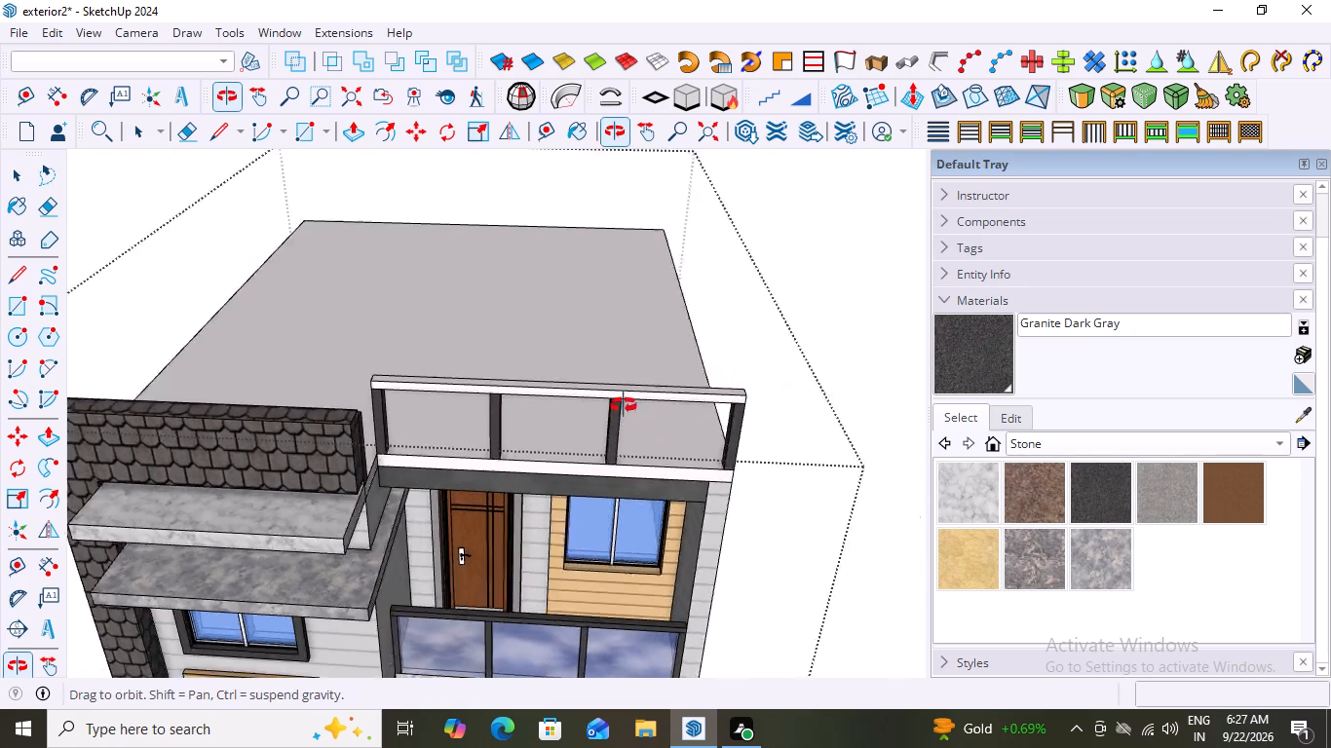
{"action": "middle_click_drag", "start_coordinate": [624, 405], "coordinate": [484, 450]}
{"action": "scroll", "coordinate": [108, 385], "scroll_direction": "up", "scroll_amount": 5}
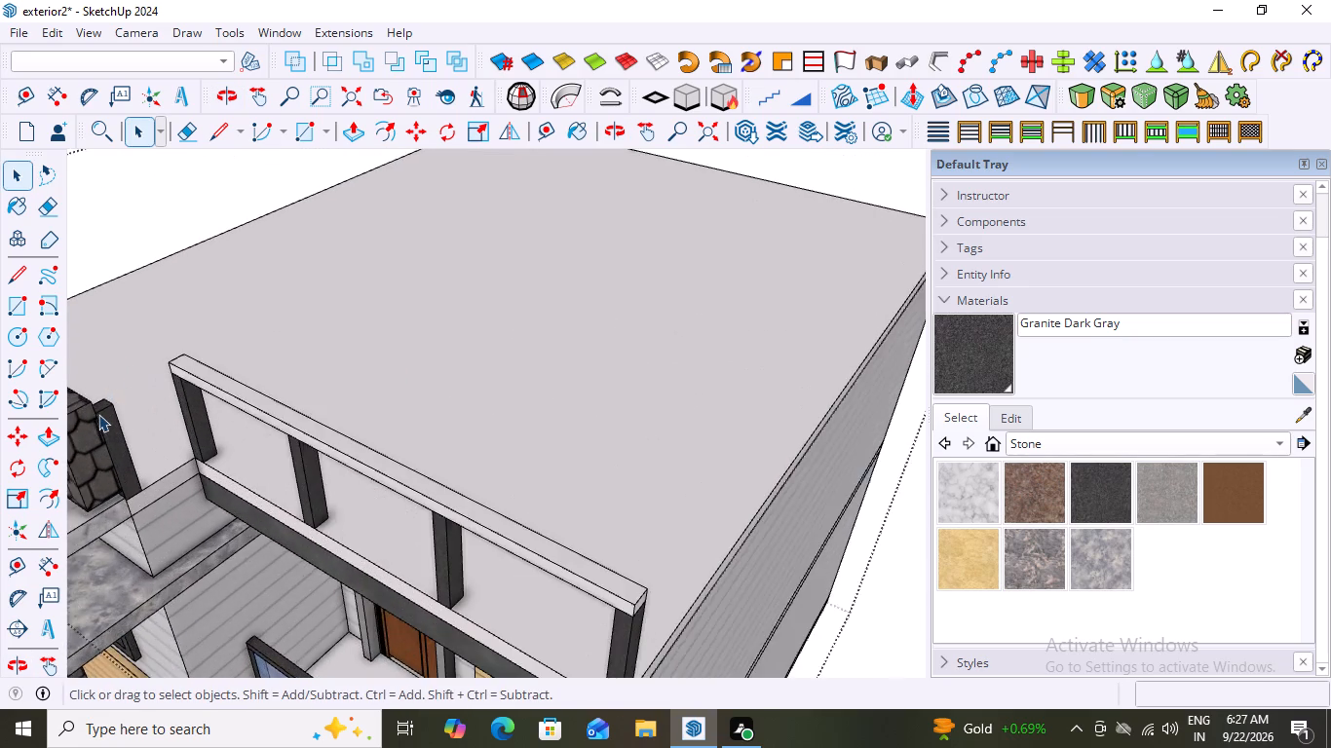
{"action": "scroll", "coordinate": [148, 414], "scroll_direction": "up", "scroll_amount": 4}
{"action": "middle_click_drag", "start_coordinate": [131, 408], "coordinate": [126, 441]}
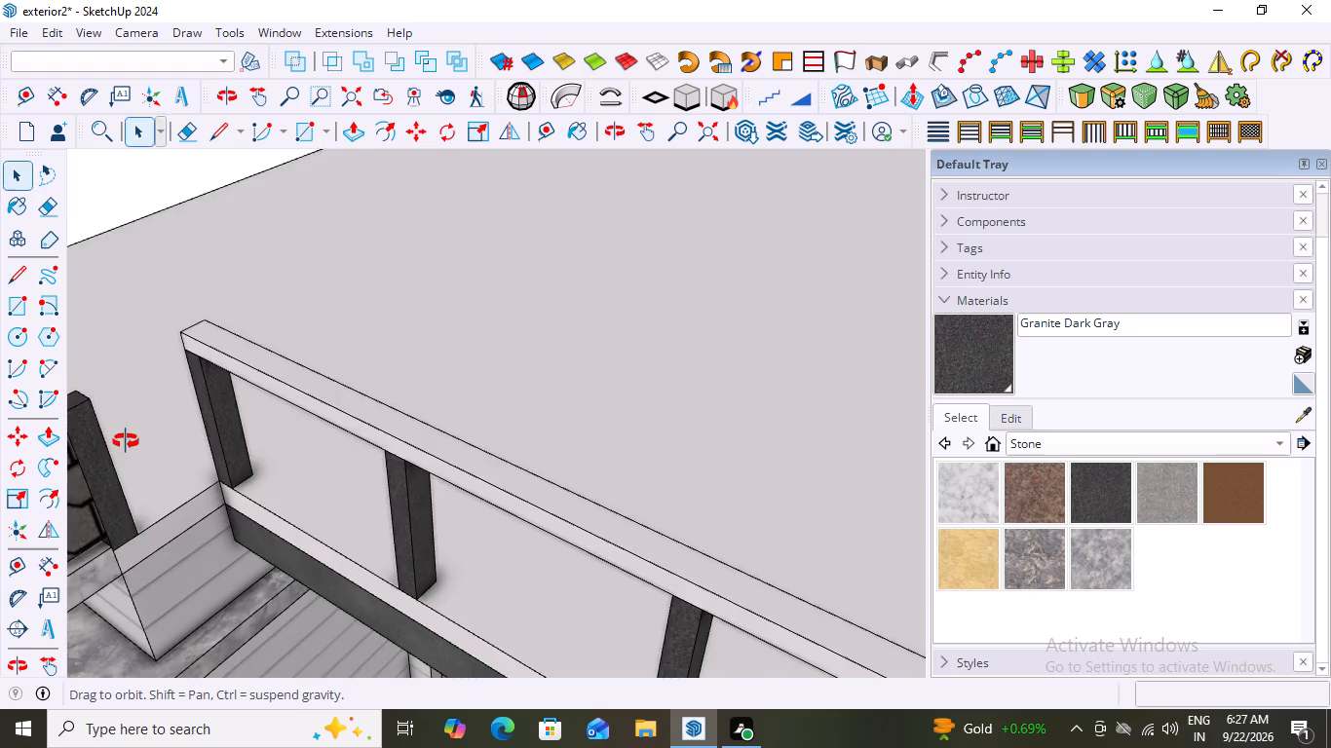
{"action": "middle_click_drag", "start_coordinate": [126, 441], "coordinate": [575, 446]}
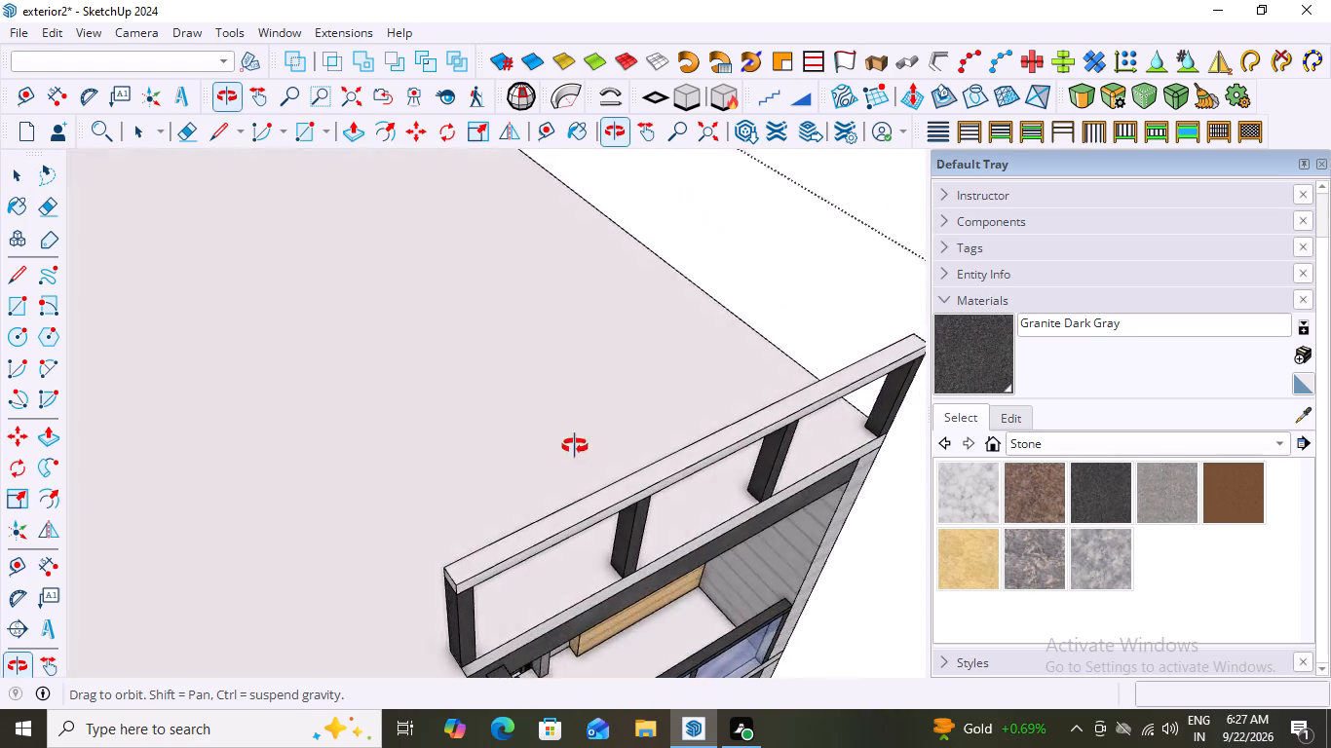
{"action": "middle_click_drag", "start_coordinate": [575, 446], "coordinate": [734, 409]}
{"action": "scroll", "coordinate": [498, 536], "scroll_direction": "down", "scroll_amount": 1}
{"action": "middle_click_drag", "start_coordinate": [492, 595], "coordinate": [623, 638]}
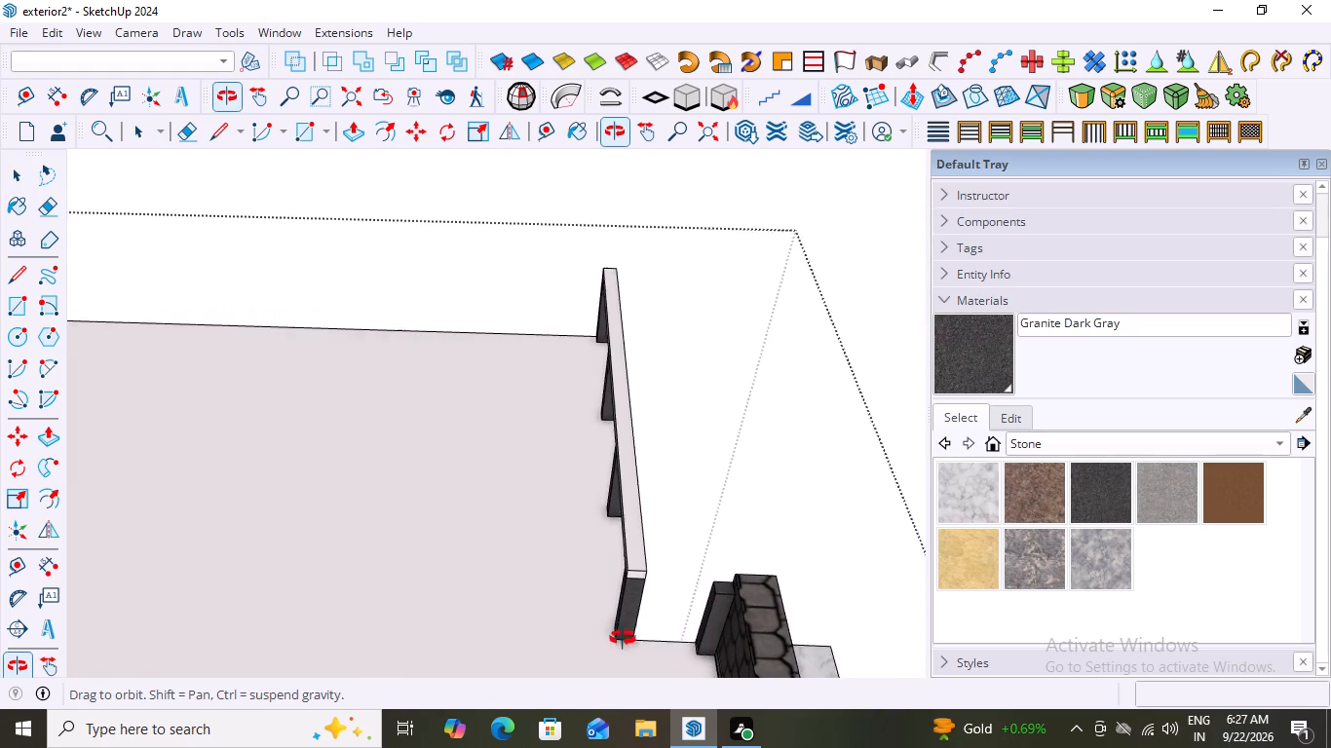
{"action": "middle_click_drag", "start_coordinate": [623, 638], "coordinate": [631, 633]}
{"action": "scroll", "coordinate": [683, 624], "scroll_direction": "up", "scroll_amount": 6}
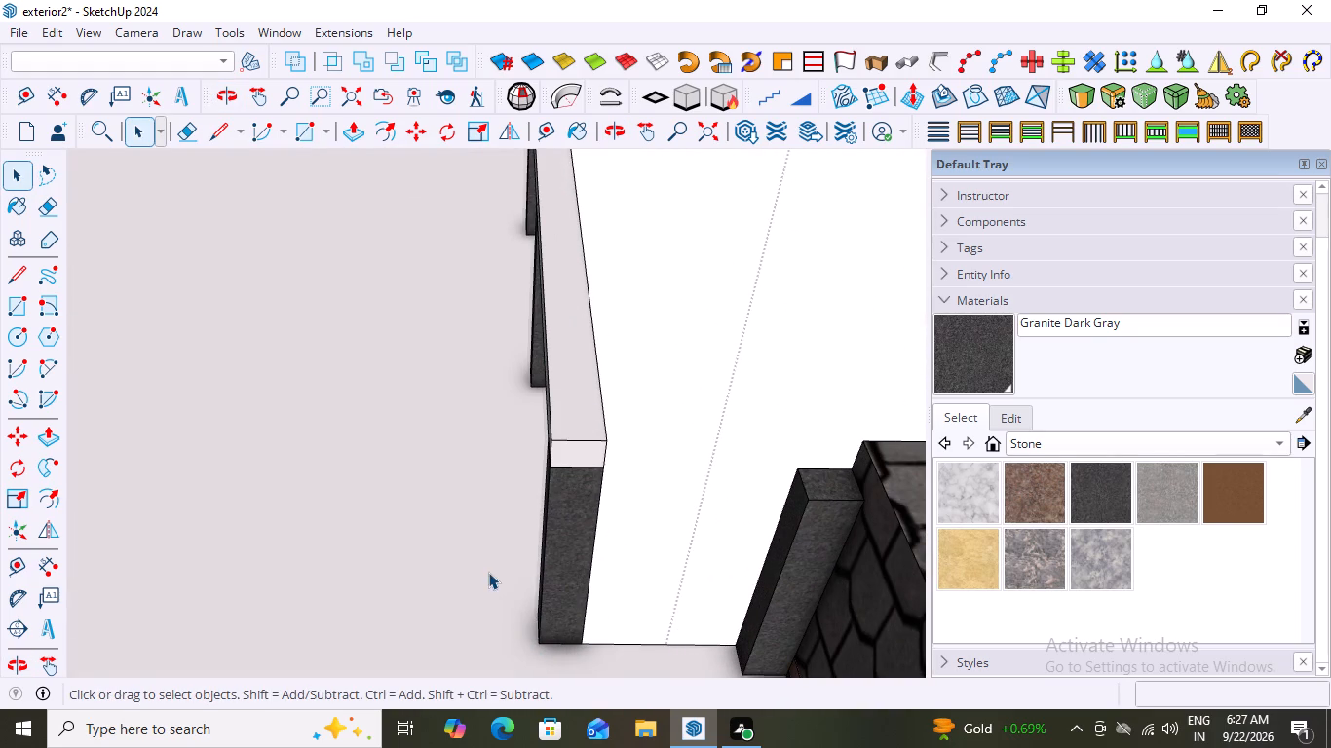
{"action": "scroll", "coordinate": [483, 556], "scroll_direction": "down", "scroll_amount": 8}
{"action": "middle_click_drag", "start_coordinate": [672, 584], "coordinate": [536, 615]}
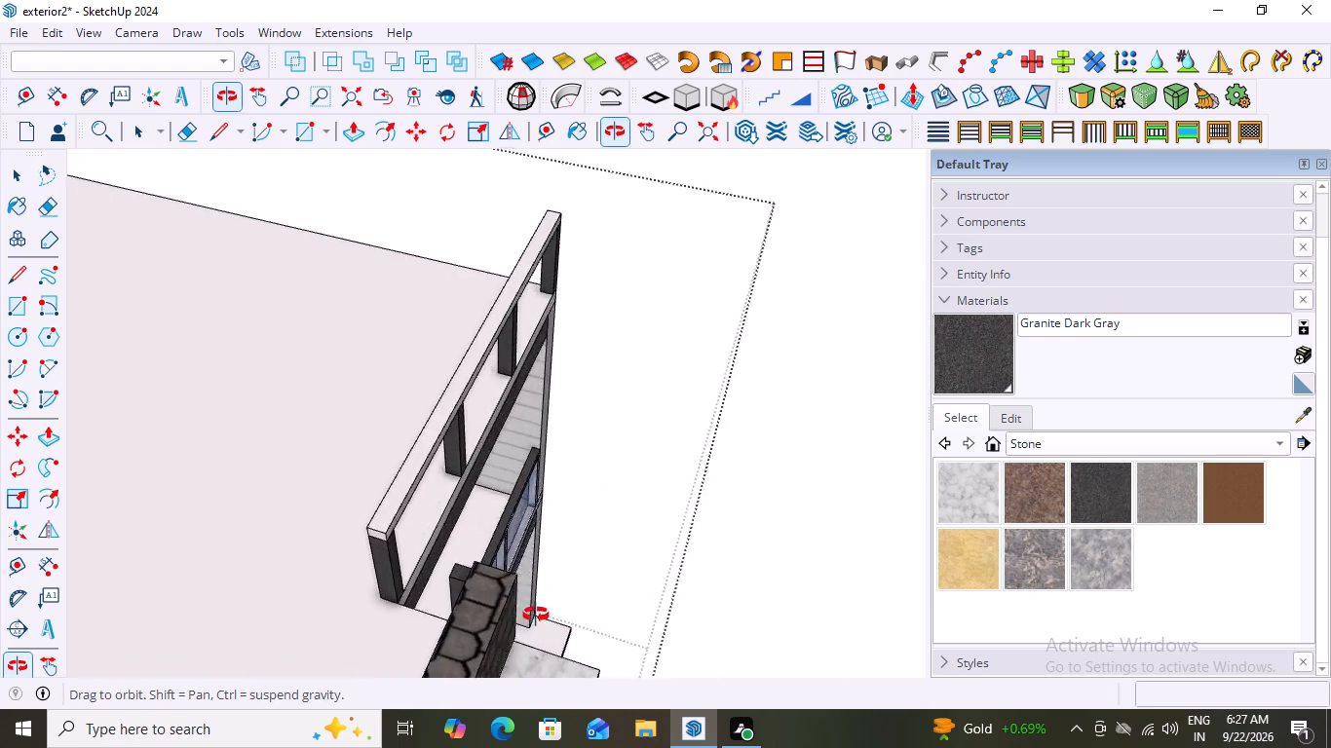
{"action": "middle_click_drag", "start_coordinate": [536, 615], "coordinate": [115, 592]}
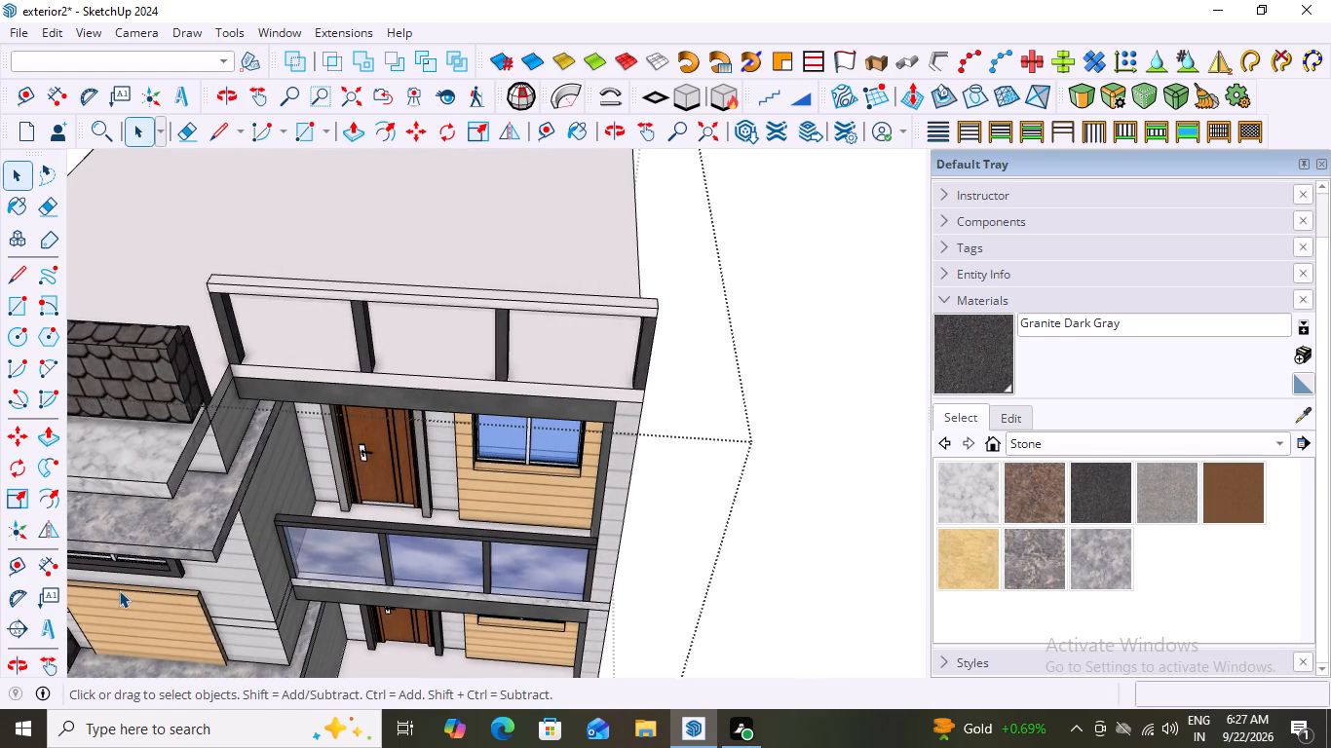
{"action": "middle_click_drag", "start_coordinate": [418, 430], "coordinate": [252, 457]}
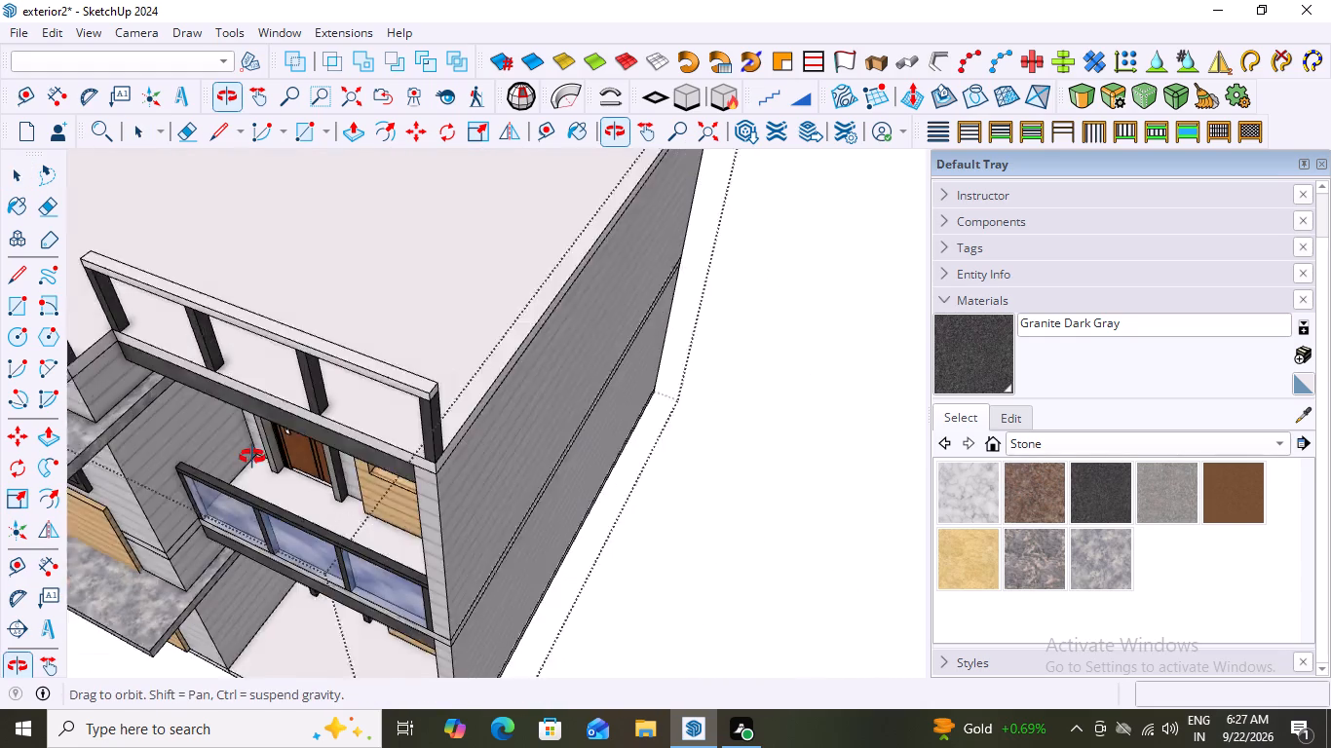
{"action": "middle_click_drag", "start_coordinate": [252, 457], "coordinate": [249, 455]}
{"action": "scroll", "coordinate": [237, 332], "scroll_direction": "down", "scroll_amount": 5}
{"action": "scroll", "coordinate": [100, 293], "scroll_direction": "up", "scroll_amount": 5}
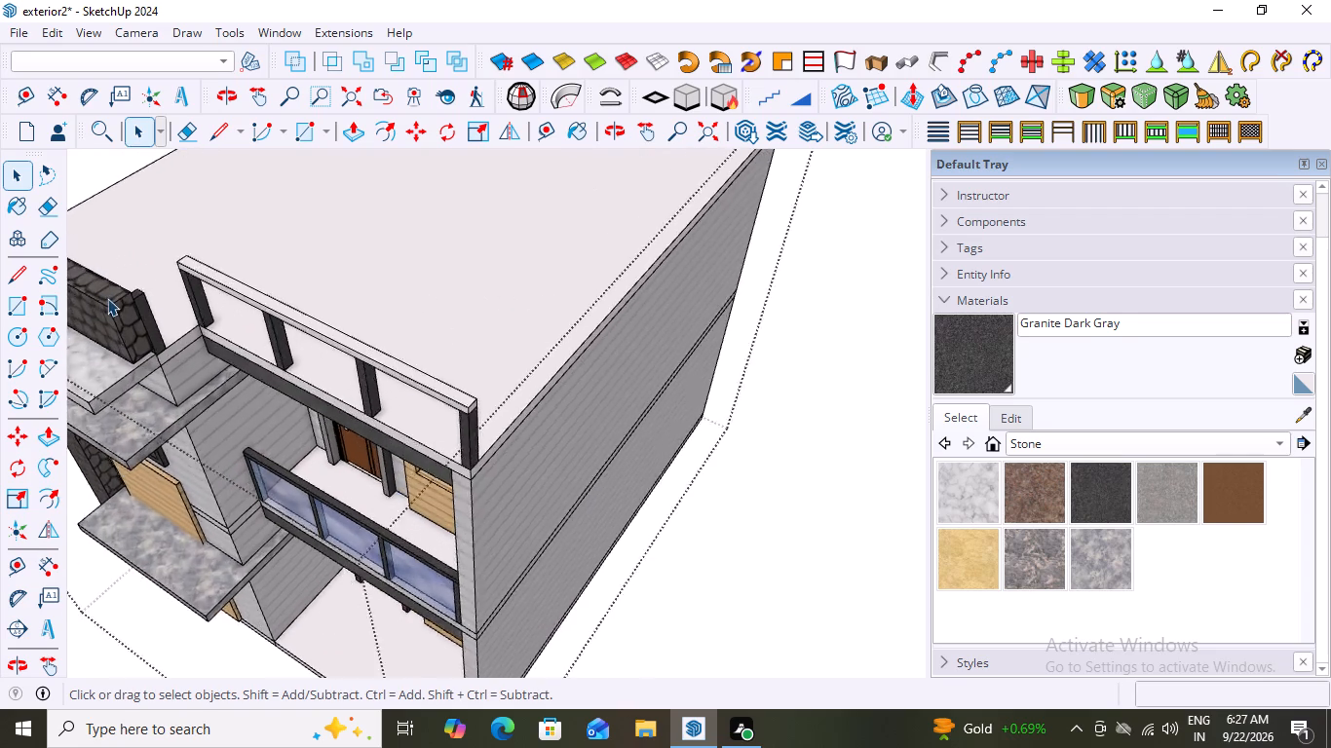
{"action": "scroll", "coordinate": [107, 298], "scroll_direction": "up", "scroll_amount": 12}
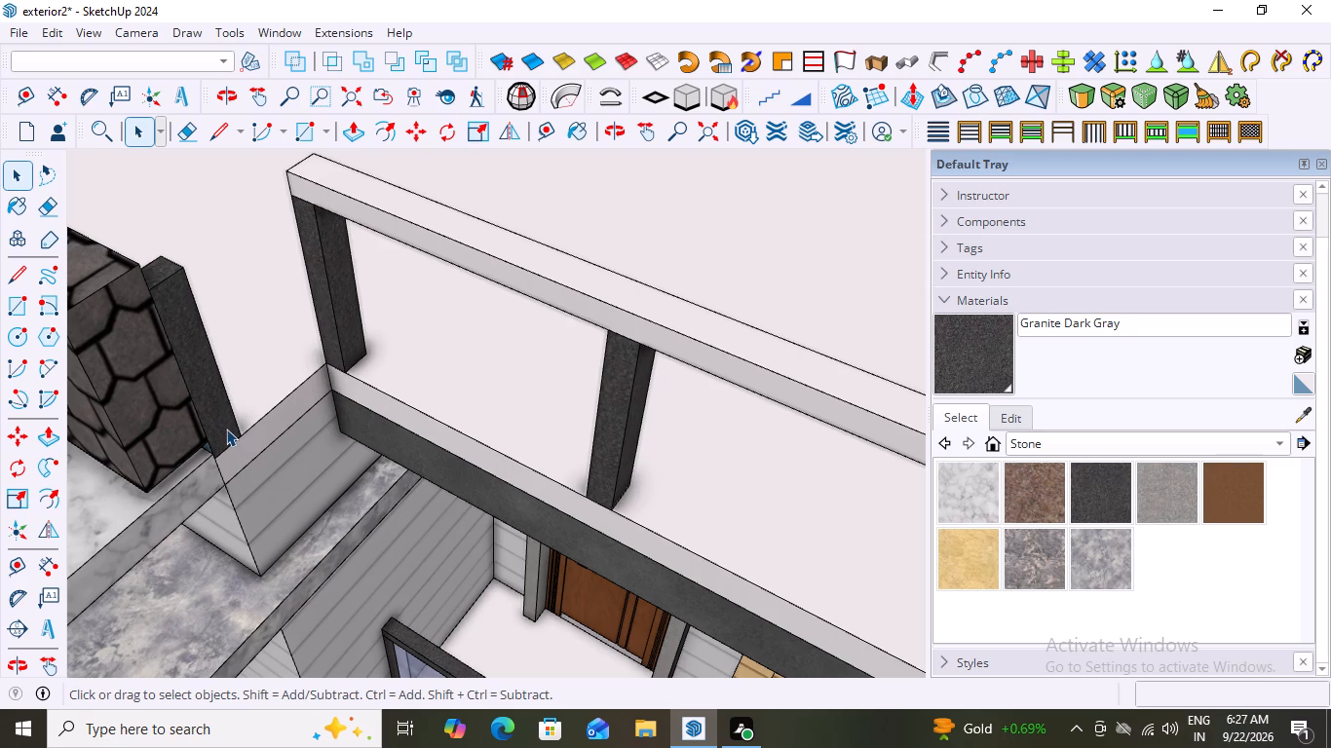
Inside the roof slab's group, pull the short side edge face between the tiled wall and the front railing outward about 3 1/16".
{"action": "scroll", "coordinate": [249, 422], "scroll_direction": "down", "scroll_amount": 10}
{"action": "middle_click_drag", "start_coordinate": [264, 505], "coordinate": [276, 473]}
{"action": "scroll", "coordinate": [305, 380], "scroll_direction": "up", "scroll_amount": 6}
{"action": "left_click", "coordinate": [297, 364]}
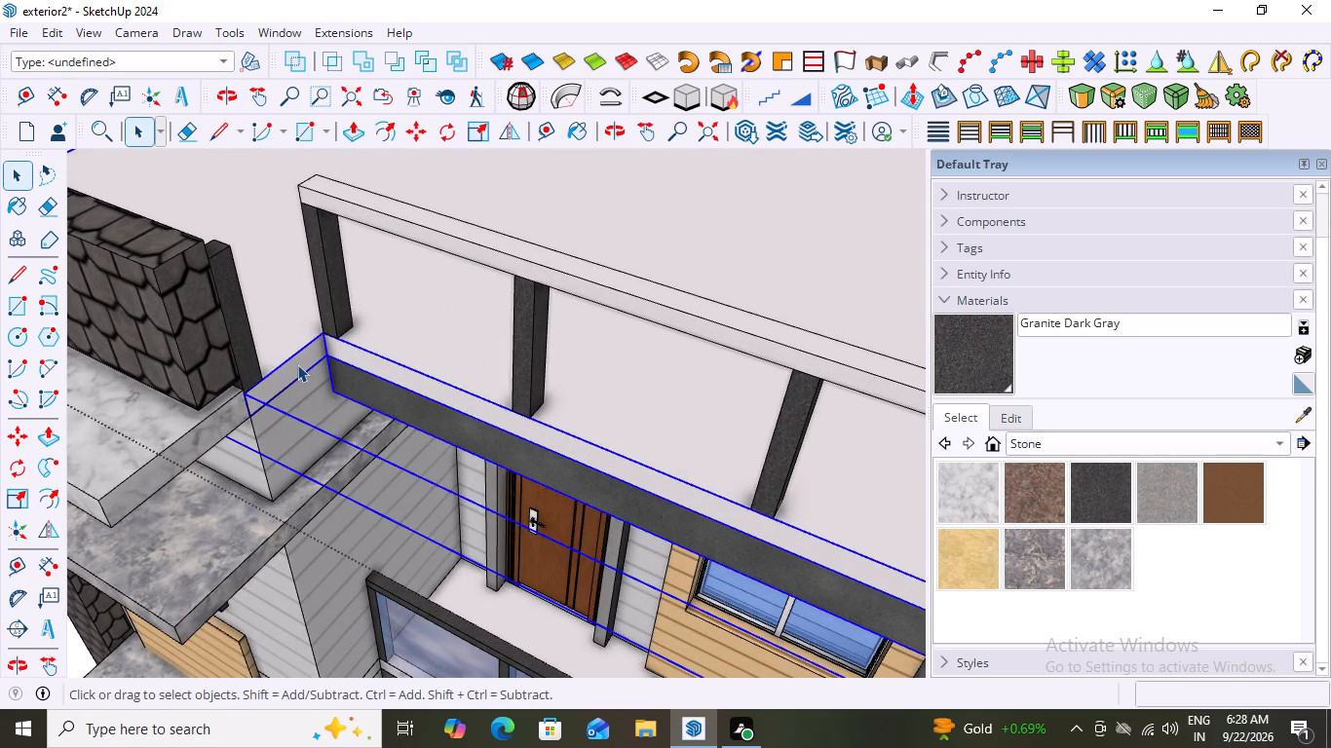
{"action": "left_click", "coordinate": [297, 364]}
{"action": "left_click", "coordinate": [297, 364]}
{"action": "left_click", "coordinate": [297, 364]}
{"action": "left_click", "coordinate": [297, 364]}
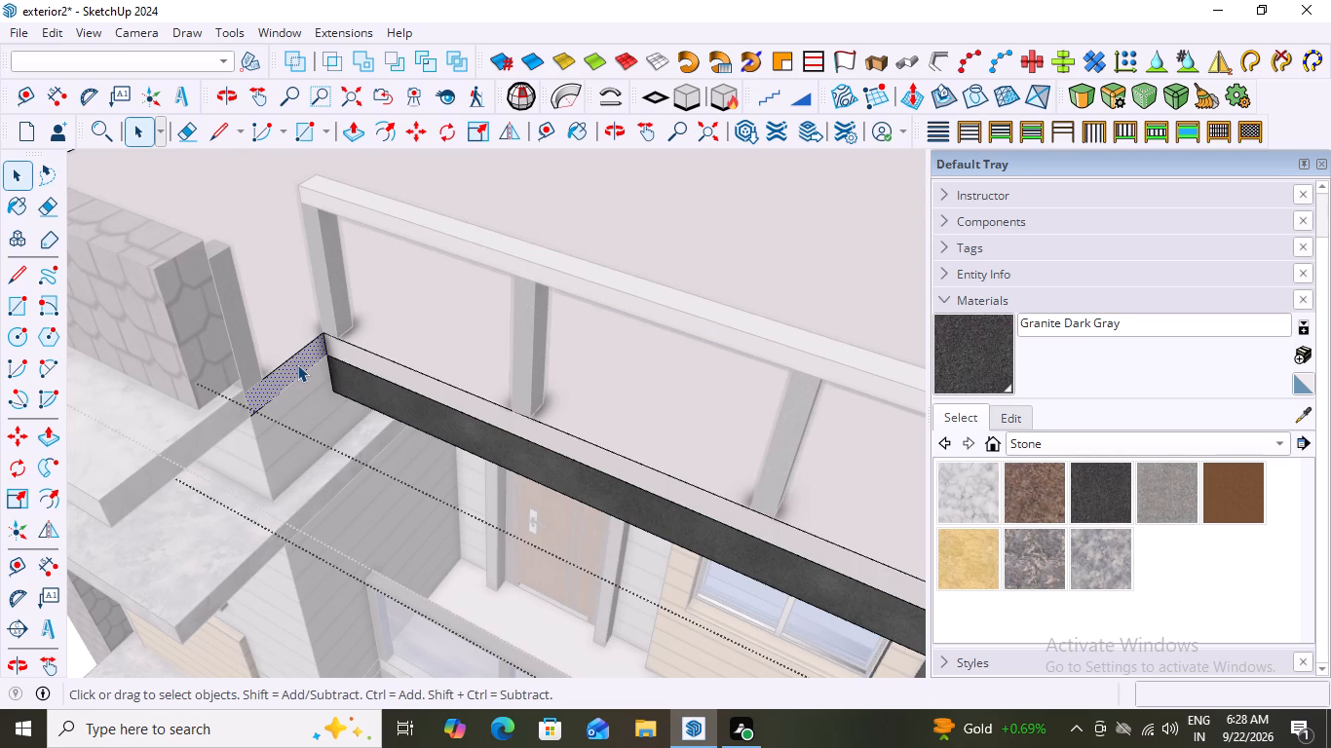
{"action": "key", "text": "p"}
{"action": "left_click", "coordinate": [293, 357]}
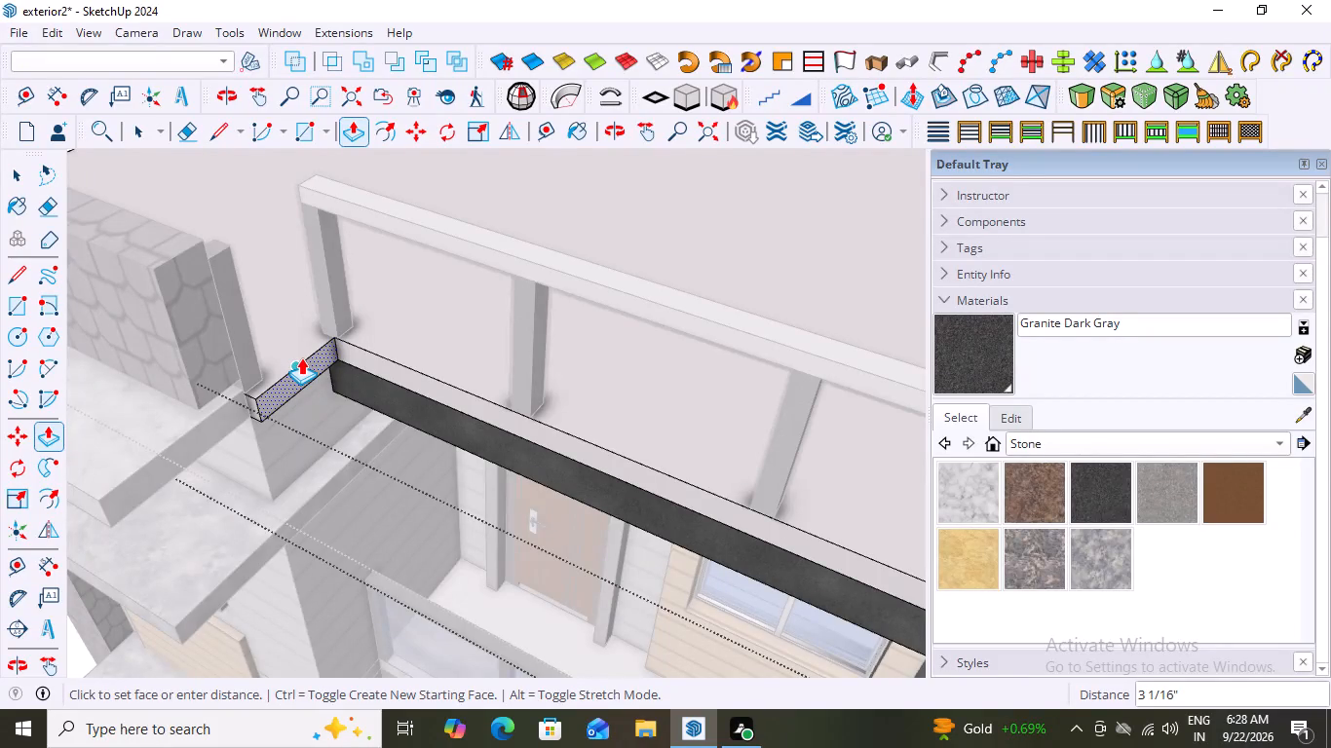
{"action": "left_click", "coordinate": [301, 357]}
{"action": "key", "text": "space"}
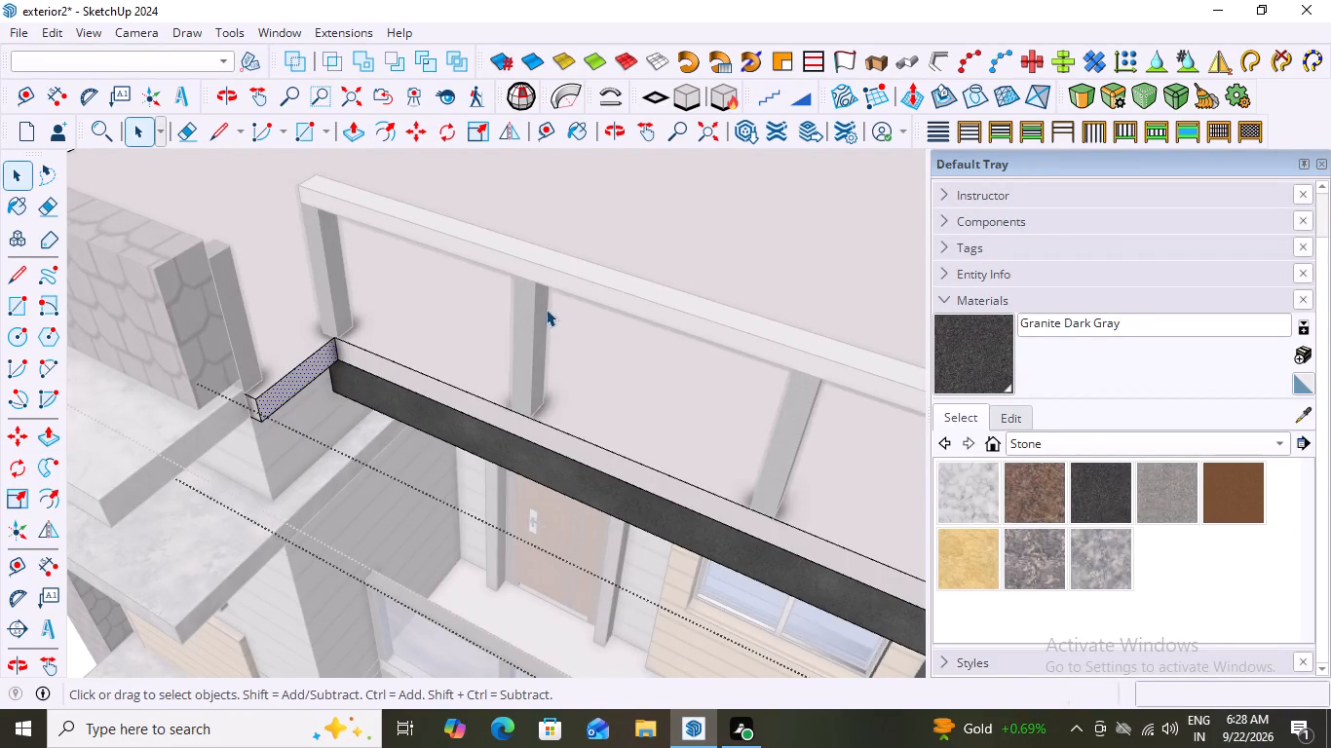
{"action": "left_click", "coordinate": [590, 247]}
{"action": "middle_click_drag", "start_coordinate": [269, 449], "coordinate": [399, 382]}
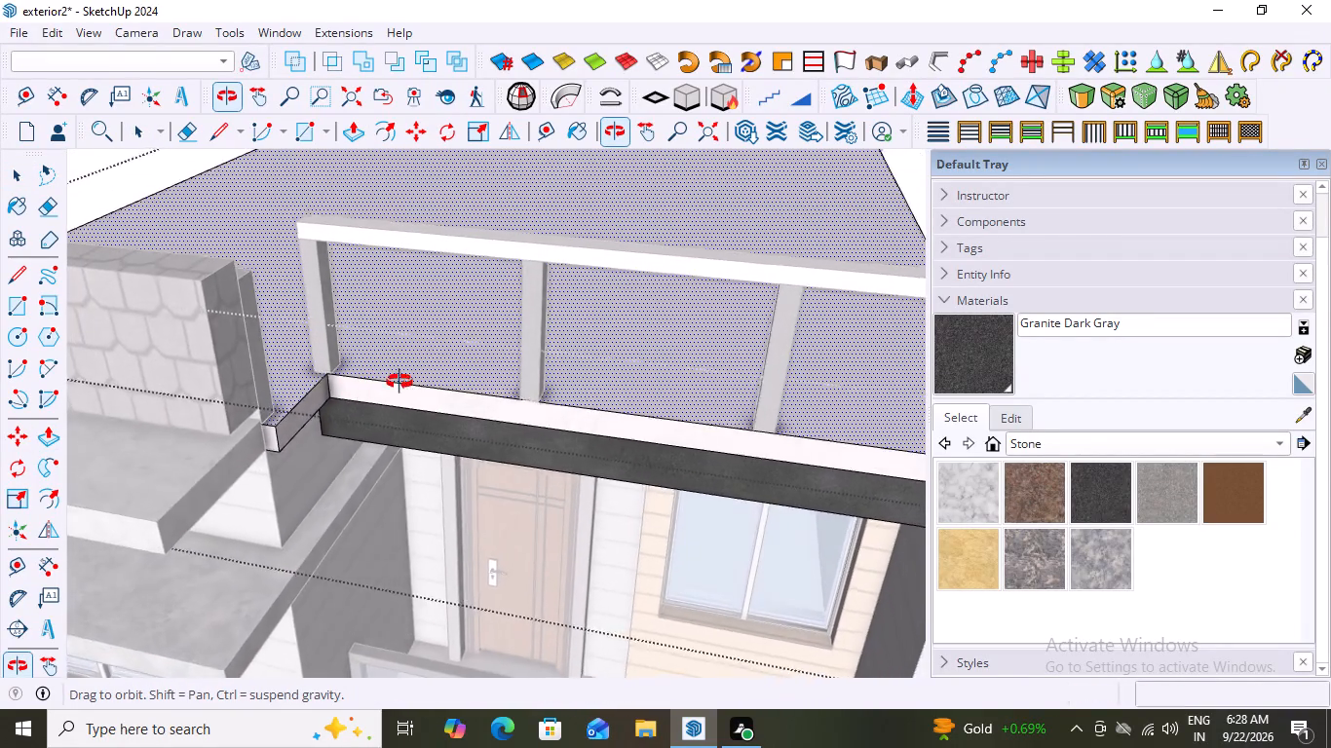
{"action": "middle_click_drag", "start_coordinate": [399, 382], "coordinate": [530, 327]}
{"action": "scroll", "coordinate": [232, 402], "scroll_direction": "down", "scroll_amount": 7}
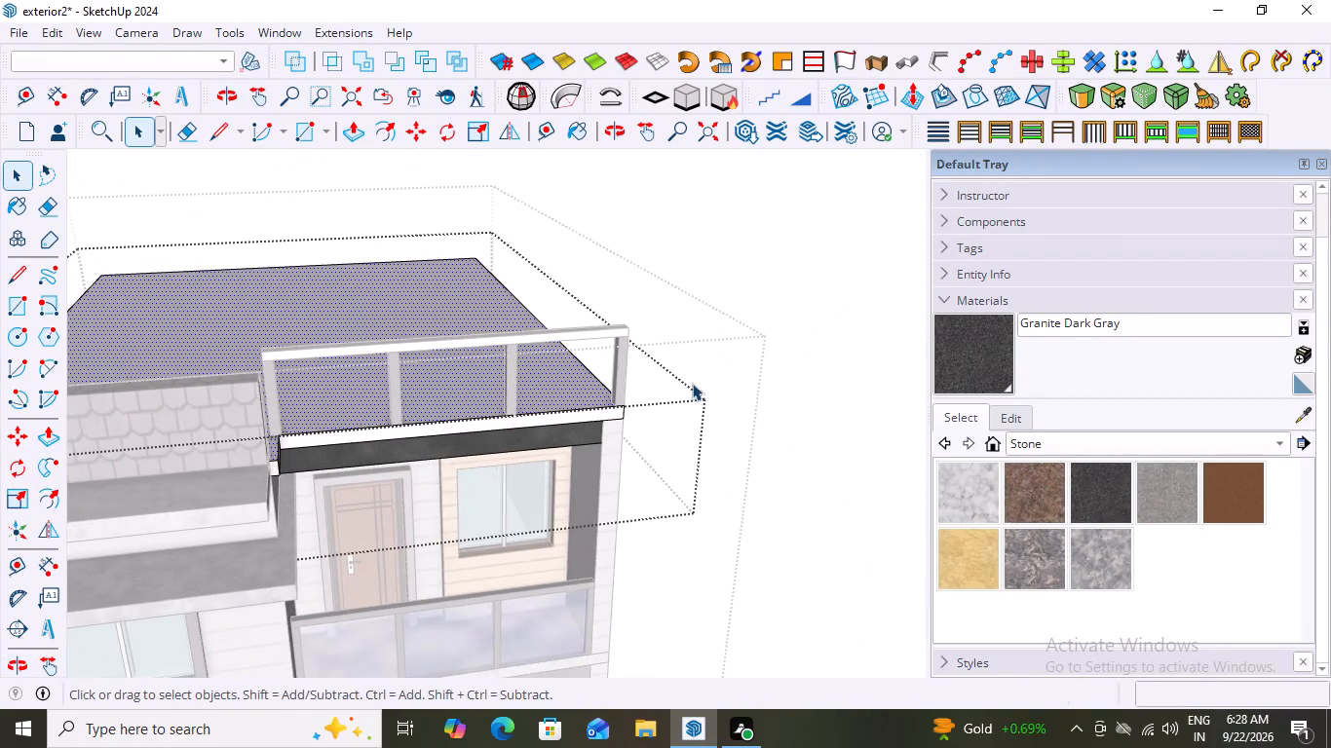
{"action": "left_click", "coordinate": [832, 280]}
{"action": "middle_click_drag", "start_coordinate": [421, 461], "coordinate": [392, 468]}
{"action": "scroll", "coordinate": [370, 459], "scroll_direction": "down", "scroll_amount": 1}
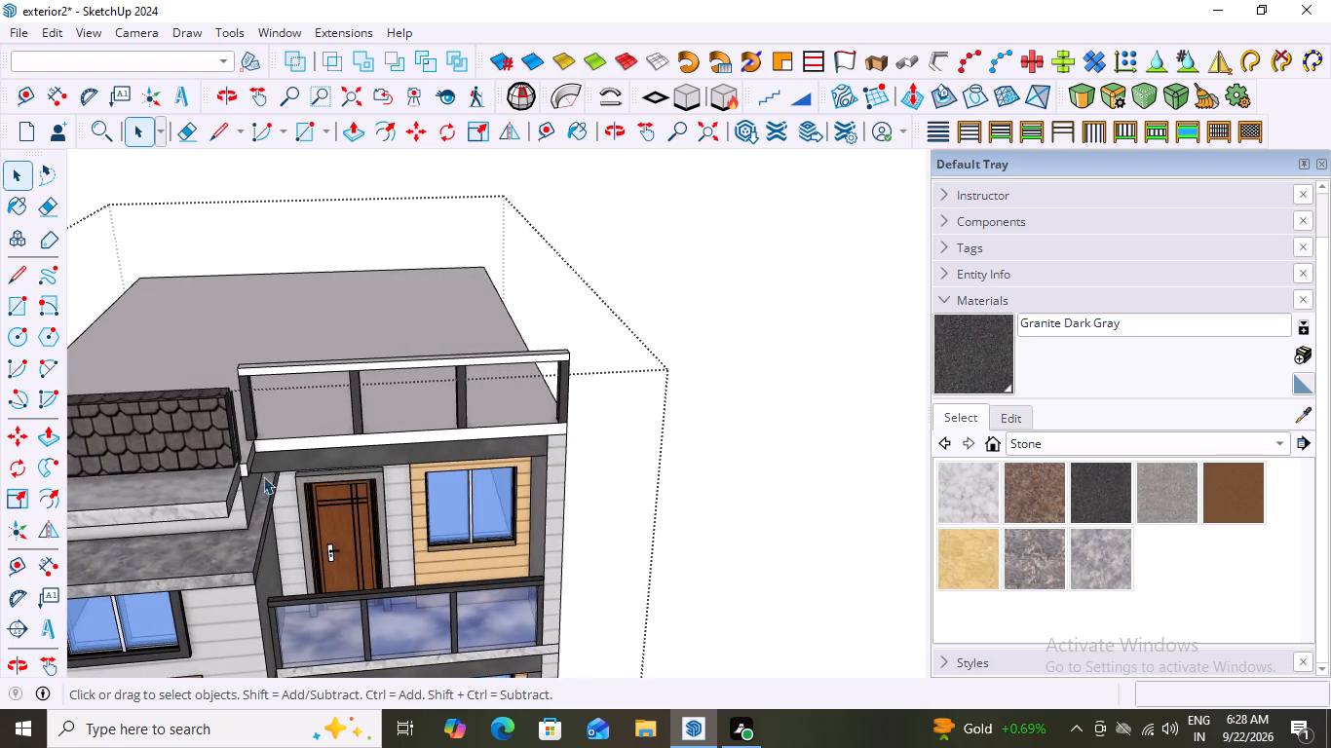
Move the dark granite post beside the tiled wall outward 3 1/16" to the extended roof slab's edge.
{"action": "scroll", "coordinate": [248, 474], "scroll_direction": "up", "scroll_amount": 9}
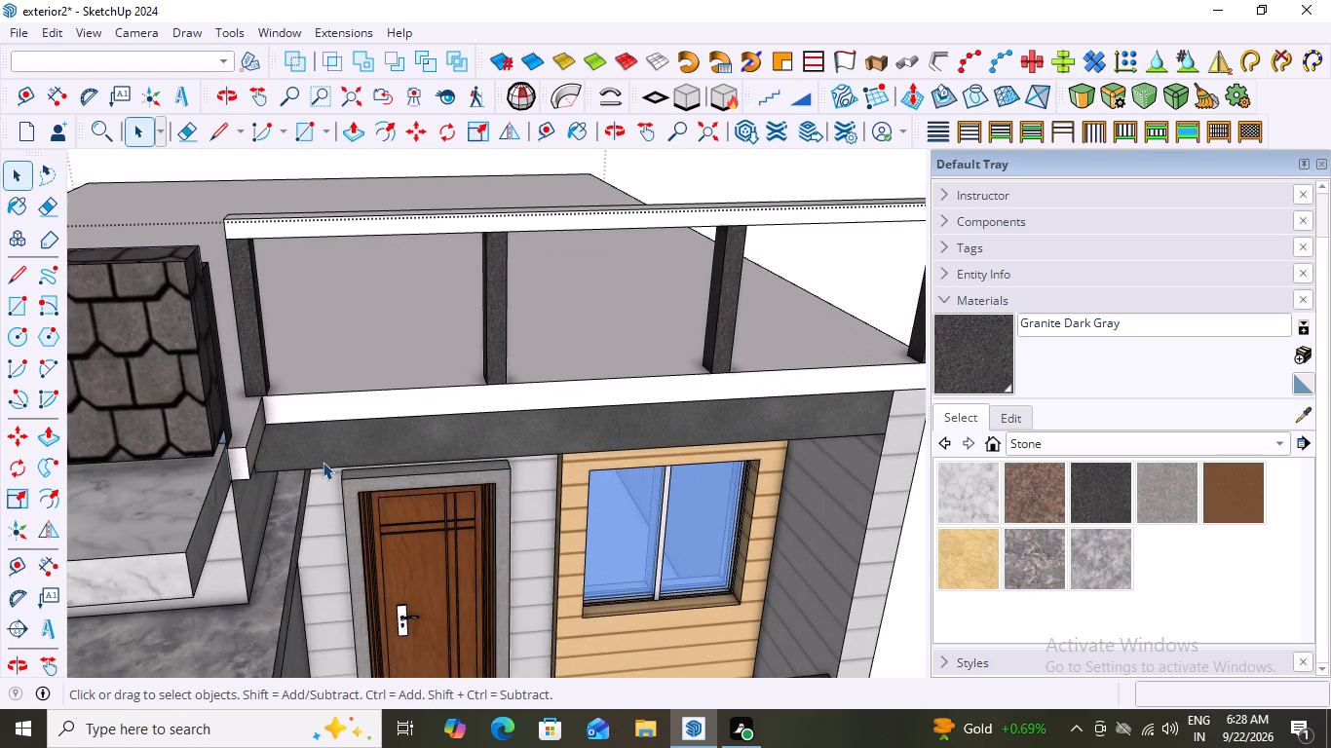
{"action": "middle_click_drag", "start_coordinate": [323, 462], "coordinate": [169, 500]}
{"action": "scroll", "coordinate": [192, 410], "scroll_direction": "up", "scroll_amount": 2}
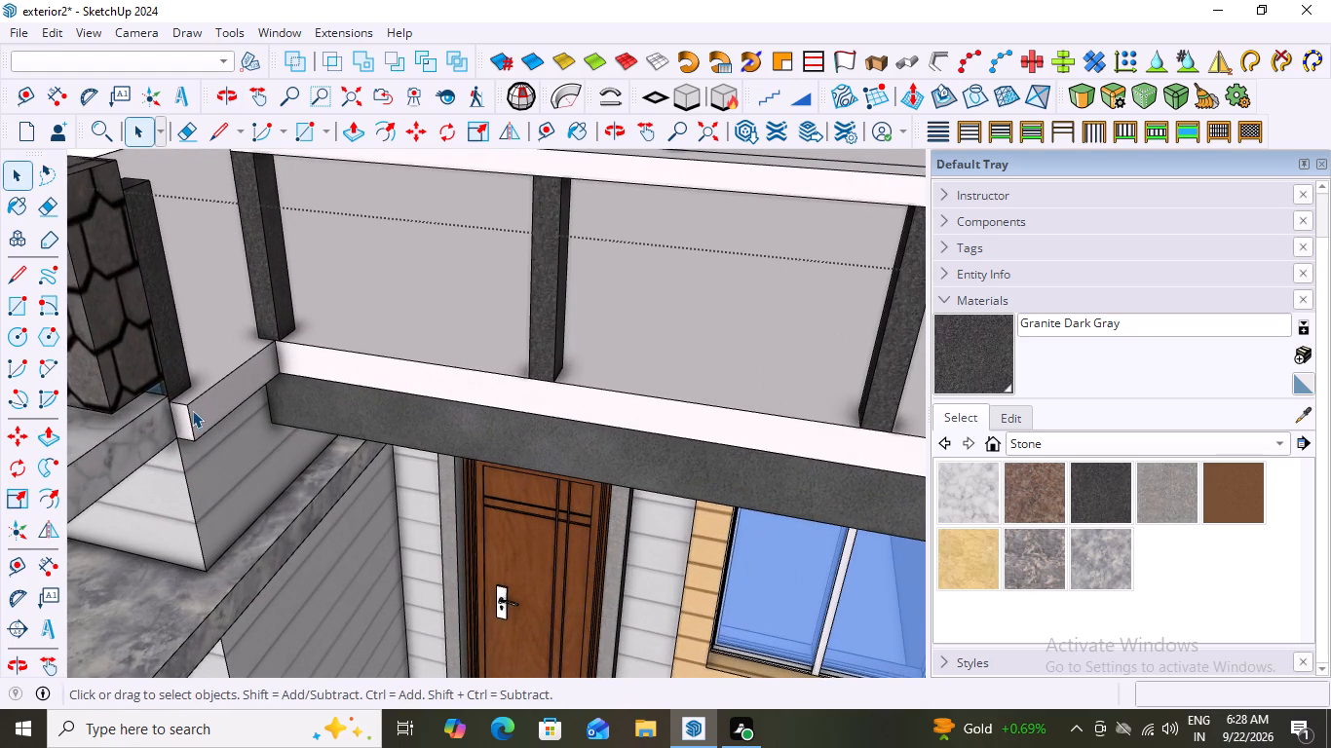
{"action": "left_click", "coordinate": [162, 327]}
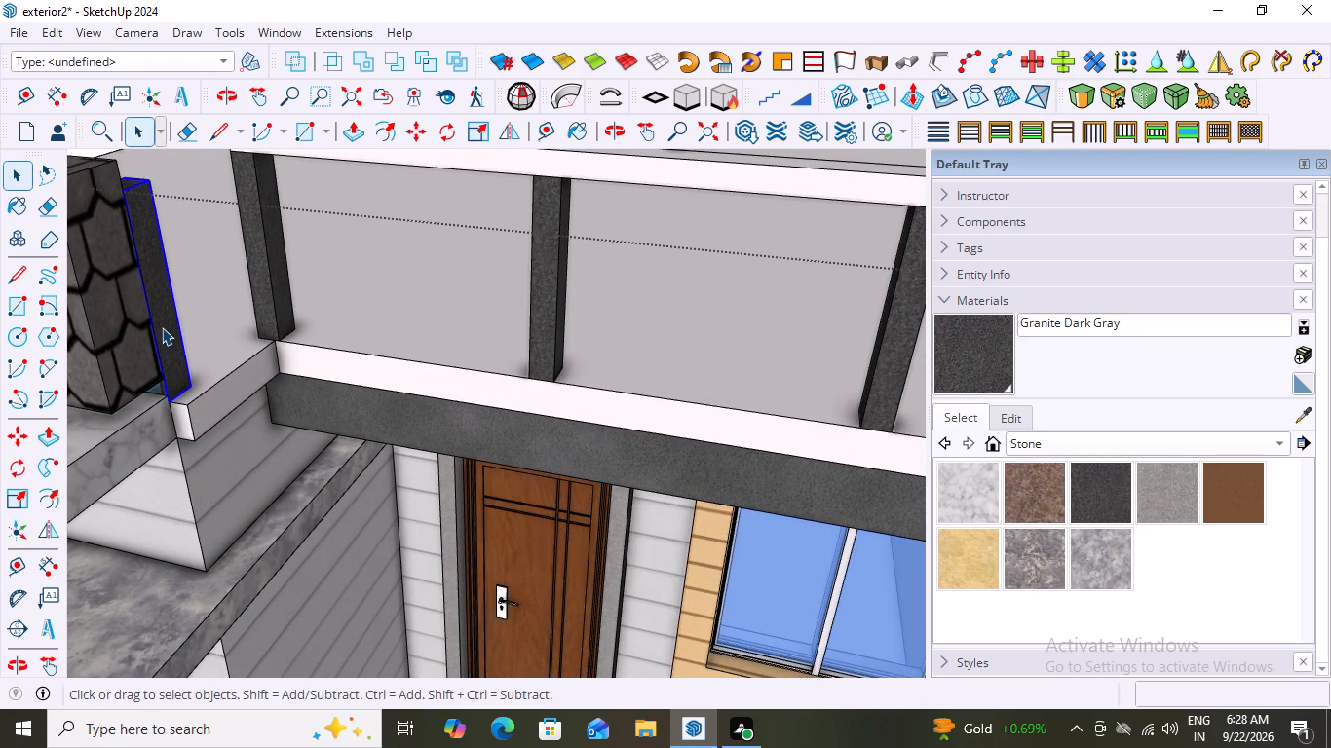
{"action": "key", "text": "m"}
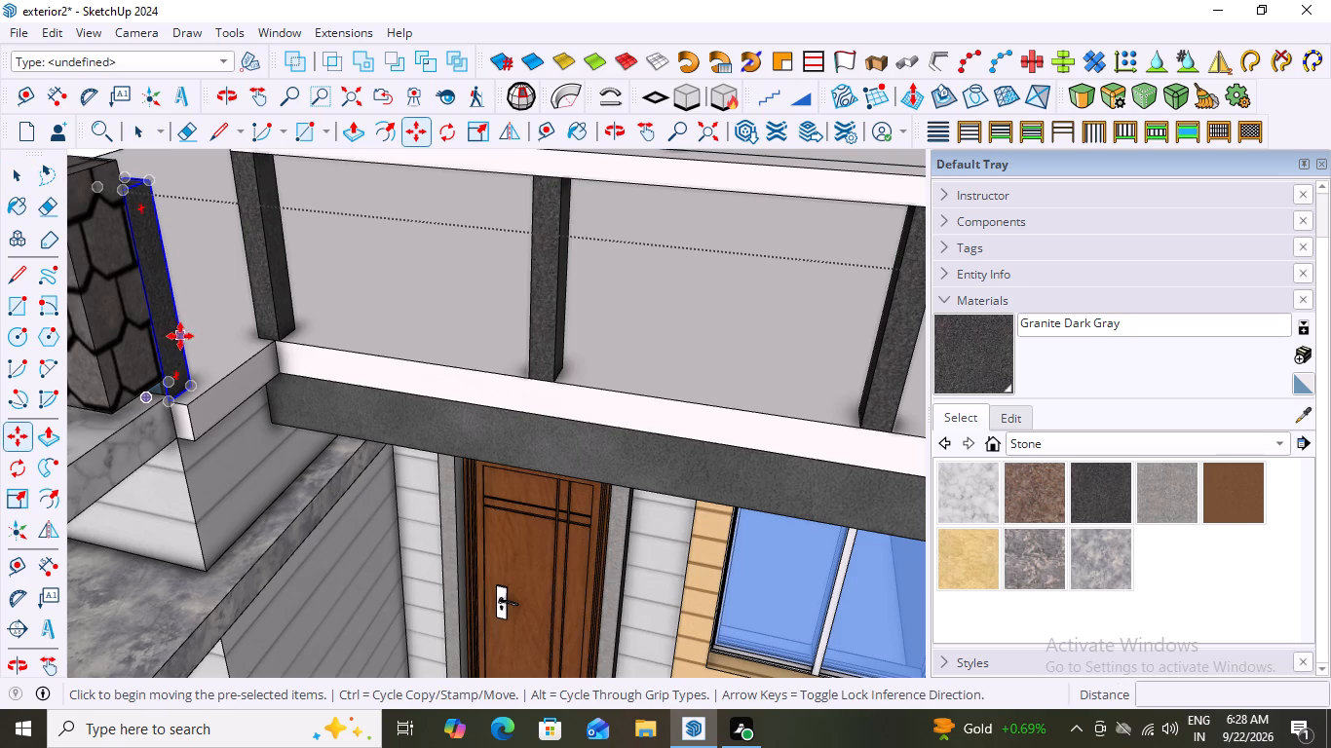
{"action": "left_click", "coordinate": [171, 399]}
{"action": "left_click", "coordinate": [188, 407]}
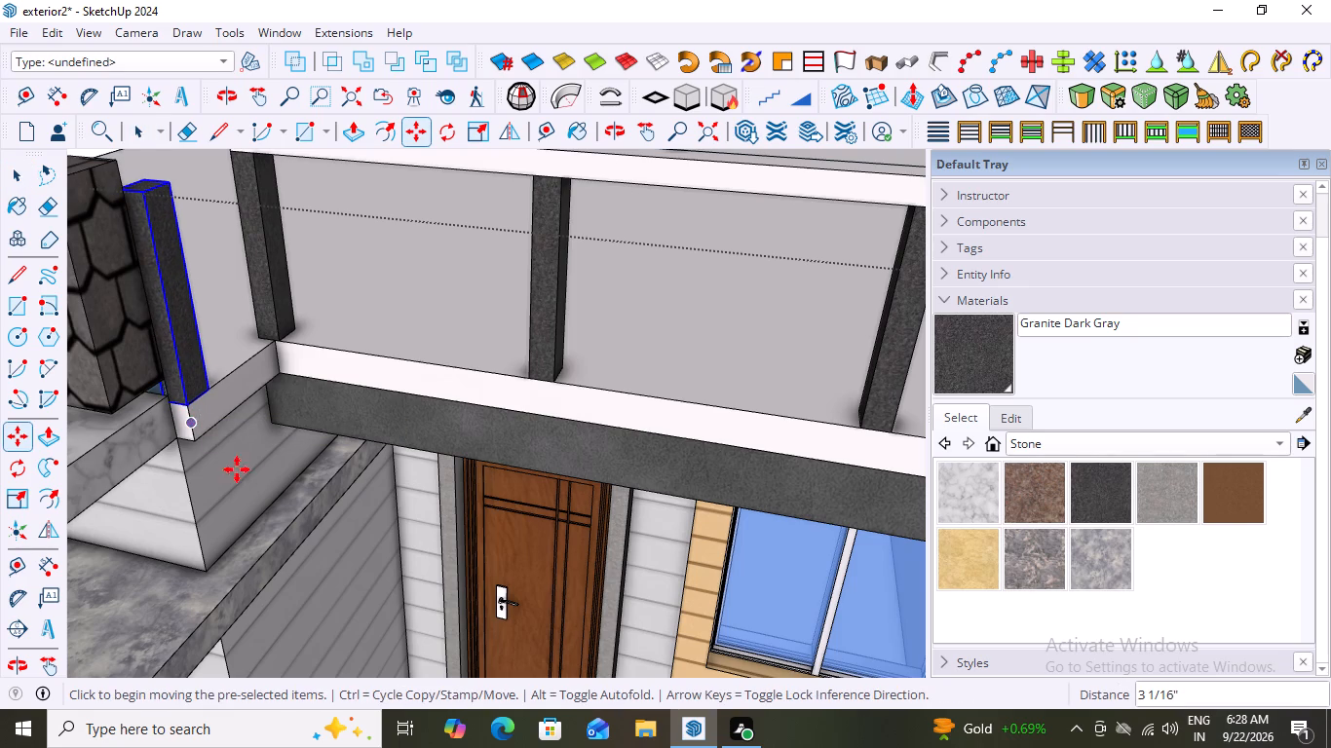
{"action": "key", "text": "space"}
{"action": "scroll", "coordinate": [251, 492], "scroll_direction": "down", "scroll_amount": 6}
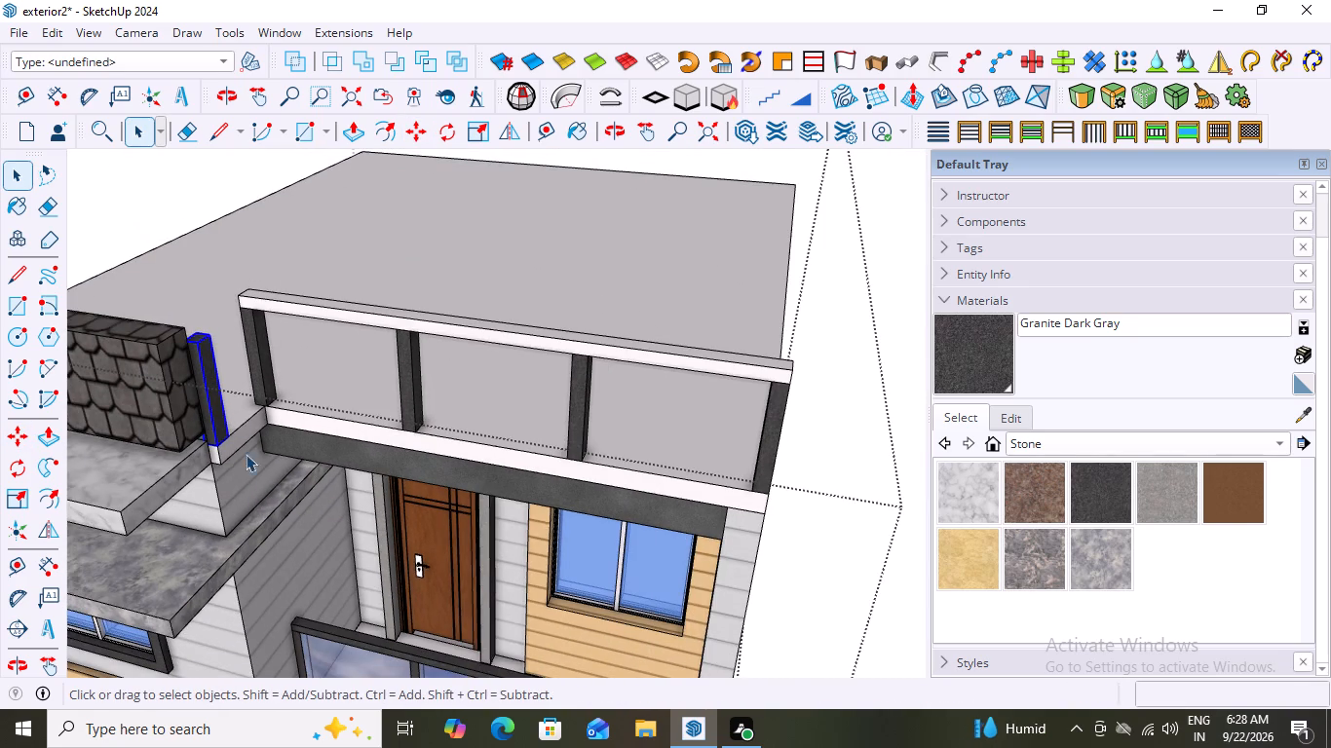
{"action": "middle_click_drag", "start_coordinate": [220, 337], "coordinate": [258, 337]}
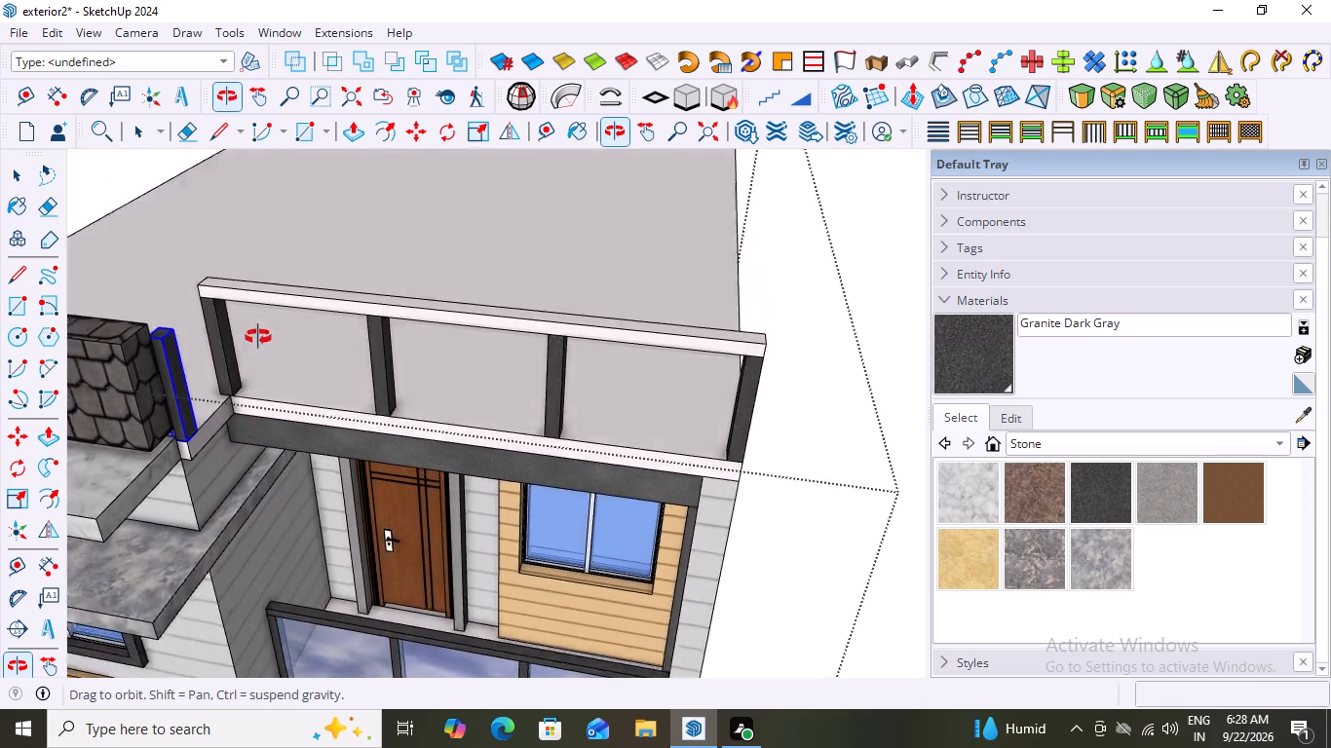
{"action": "middle_click_drag", "start_coordinate": [258, 337], "coordinate": [262, 331]}
{"action": "scroll", "coordinate": [262, 331], "scroll_direction": "down", "scroll_amount": 7}
{"action": "left_click", "coordinate": [732, 367]}
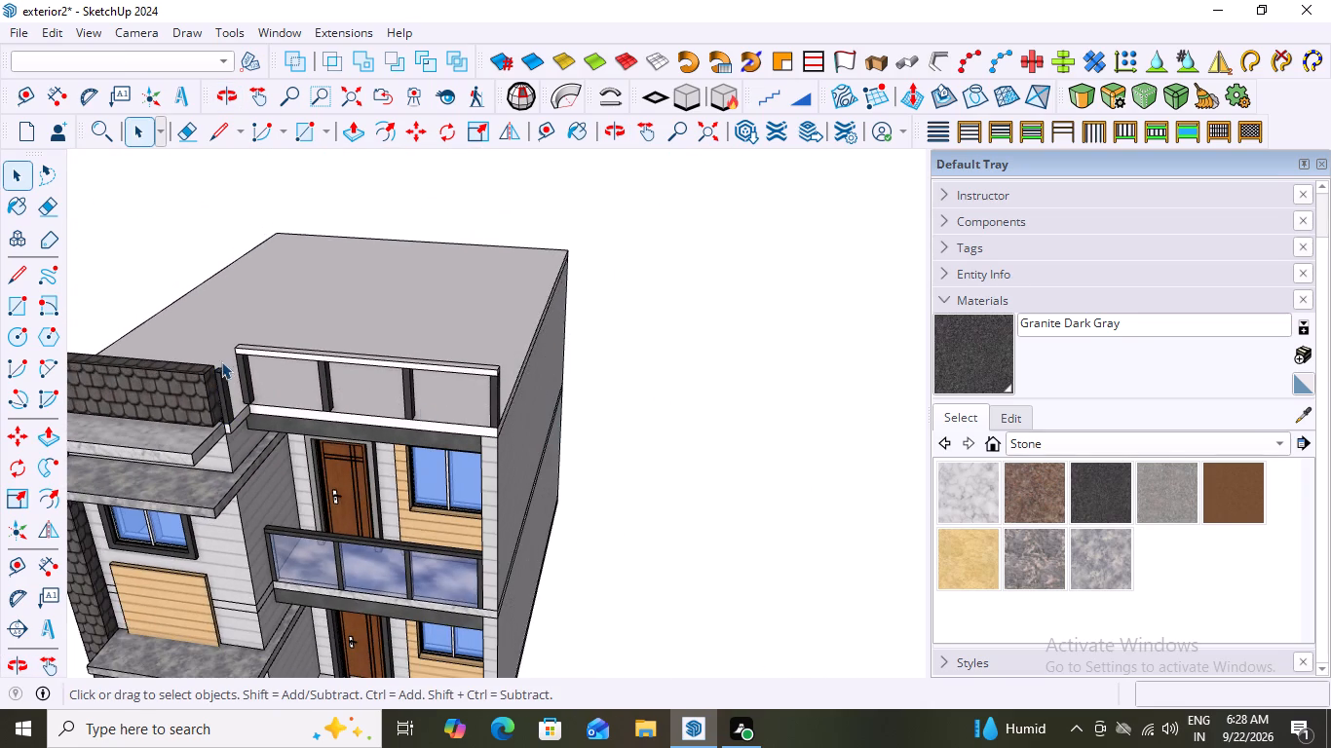
Draw a rectangle about 5 1/16" by 3 7/8" covering the top of the post beside the tiled wall.
{"action": "scroll", "coordinate": [225, 357], "scroll_direction": "up", "scroll_amount": 10}
{"action": "middle_click_drag", "start_coordinate": [279, 391], "coordinate": [174, 388]}
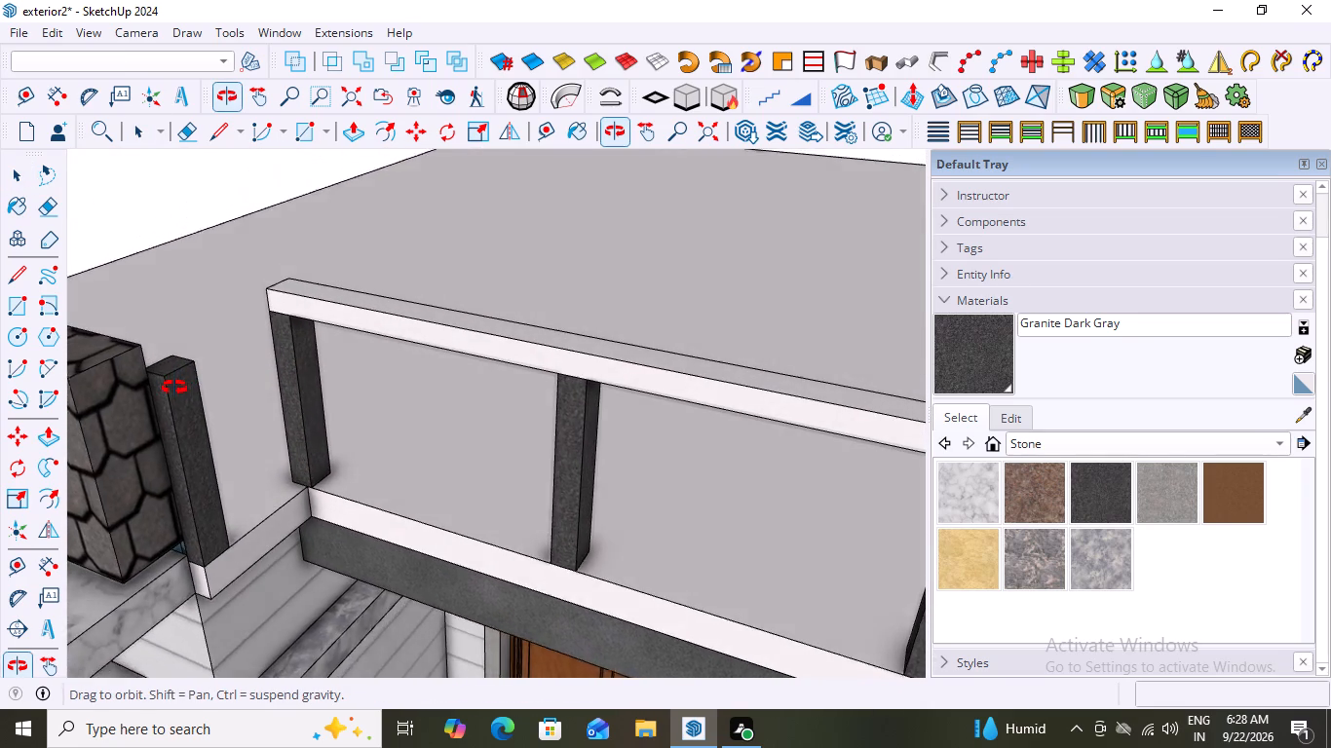
{"action": "middle_click_drag", "start_coordinate": [174, 388], "coordinate": [160, 385]}
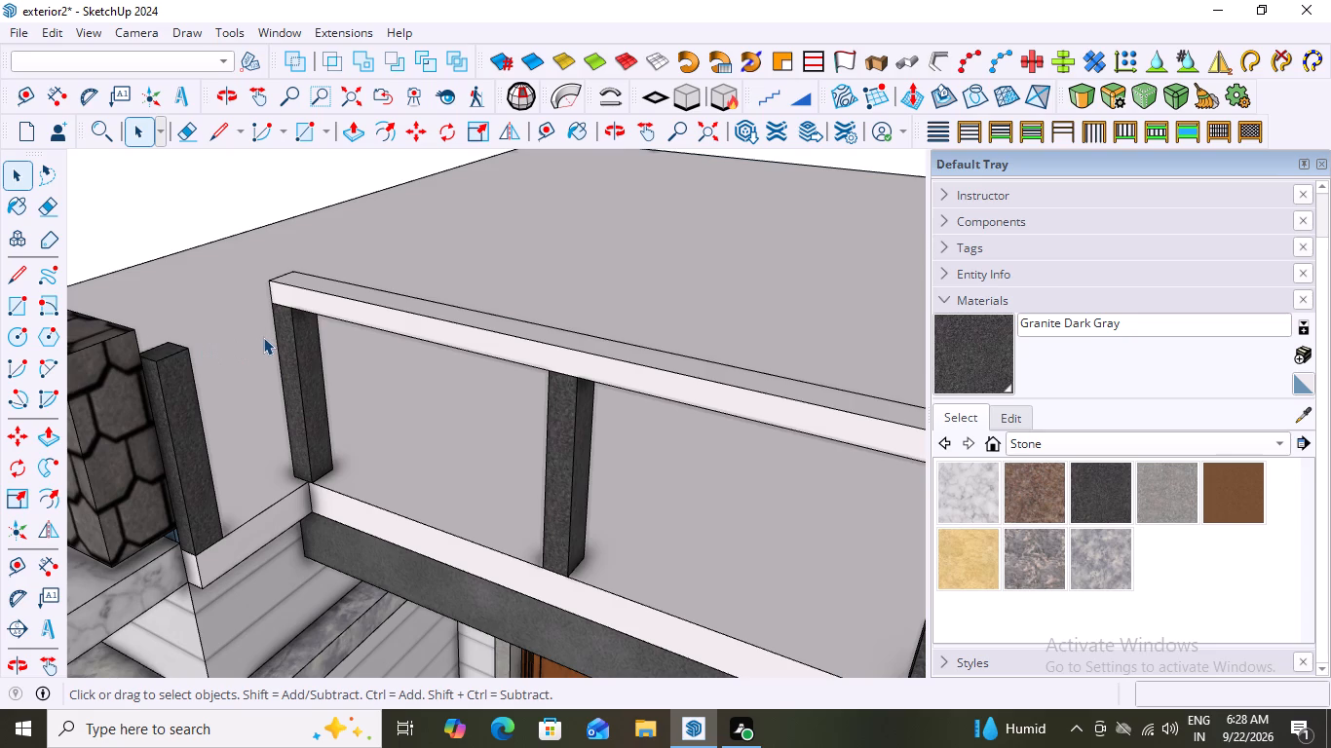
{"action": "scroll", "coordinate": [154, 339], "scroll_direction": "up", "scroll_amount": 5}
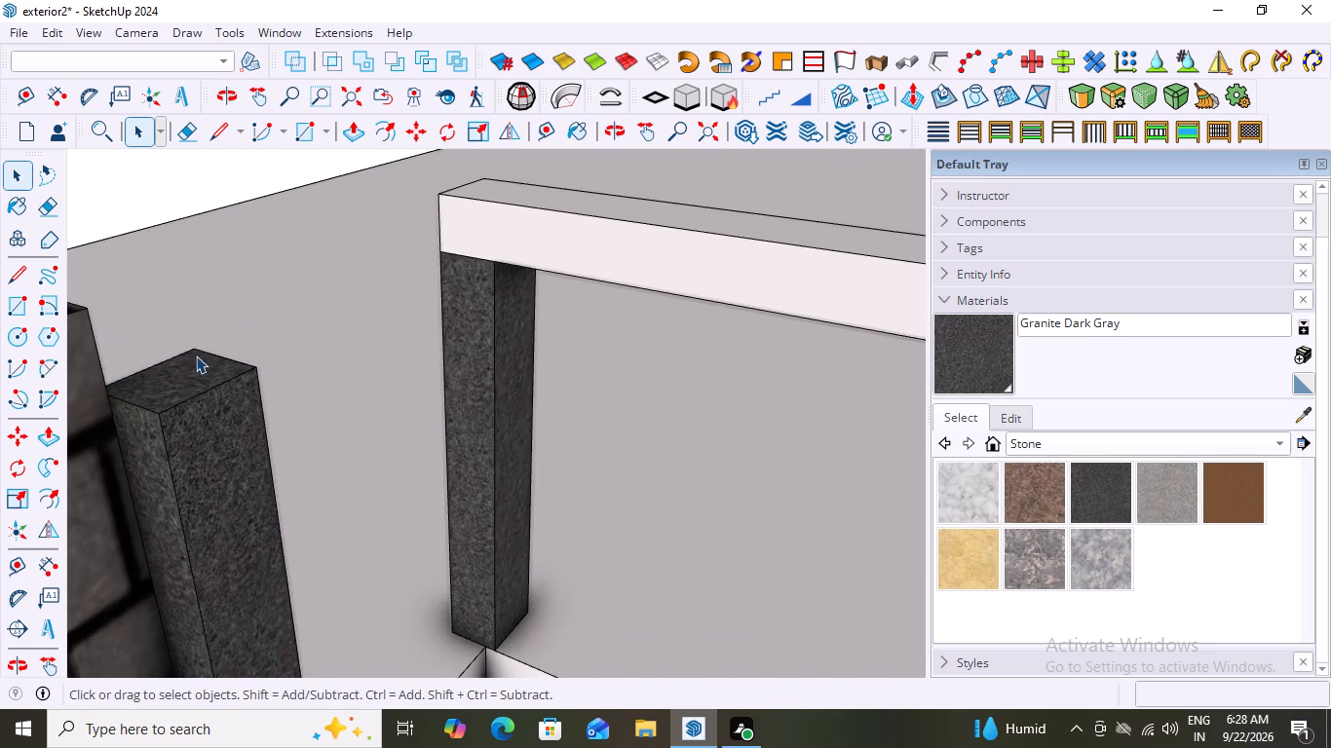
{"action": "middle_click_drag", "start_coordinate": [193, 356], "coordinate": [185, 430]}
{"action": "scroll", "coordinate": [142, 385], "scroll_direction": "up", "scroll_amount": 2}
{"action": "scroll", "coordinate": [209, 389], "scroll_direction": "down", "scroll_amount": 7}
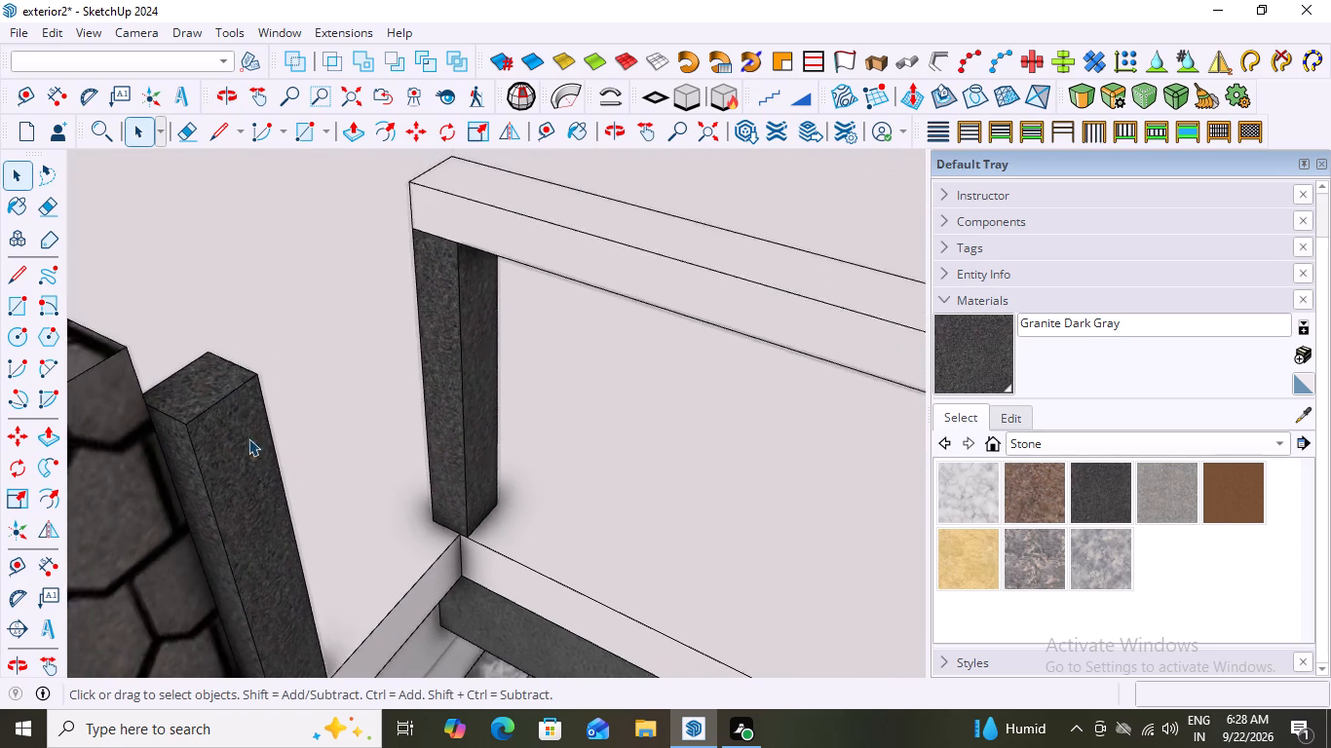
{"action": "scroll", "coordinate": [248, 438], "scroll_direction": "down", "scroll_amount": 20}
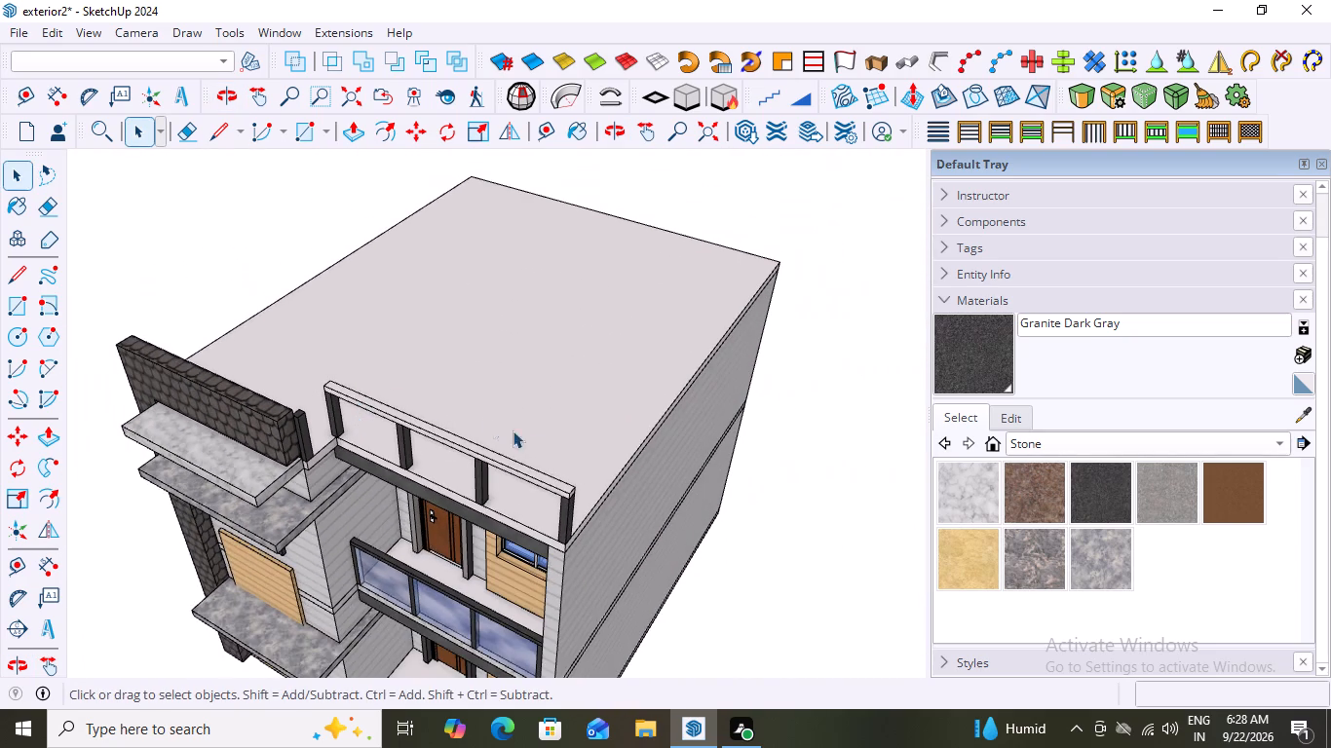
{"action": "middle_click_drag", "start_coordinate": [633, 498], "coordinate": [503, 546]}
{"action": "scroll", "coordinate": [217, 380], "scroll_direction": "up", "scroll_amount": 14}
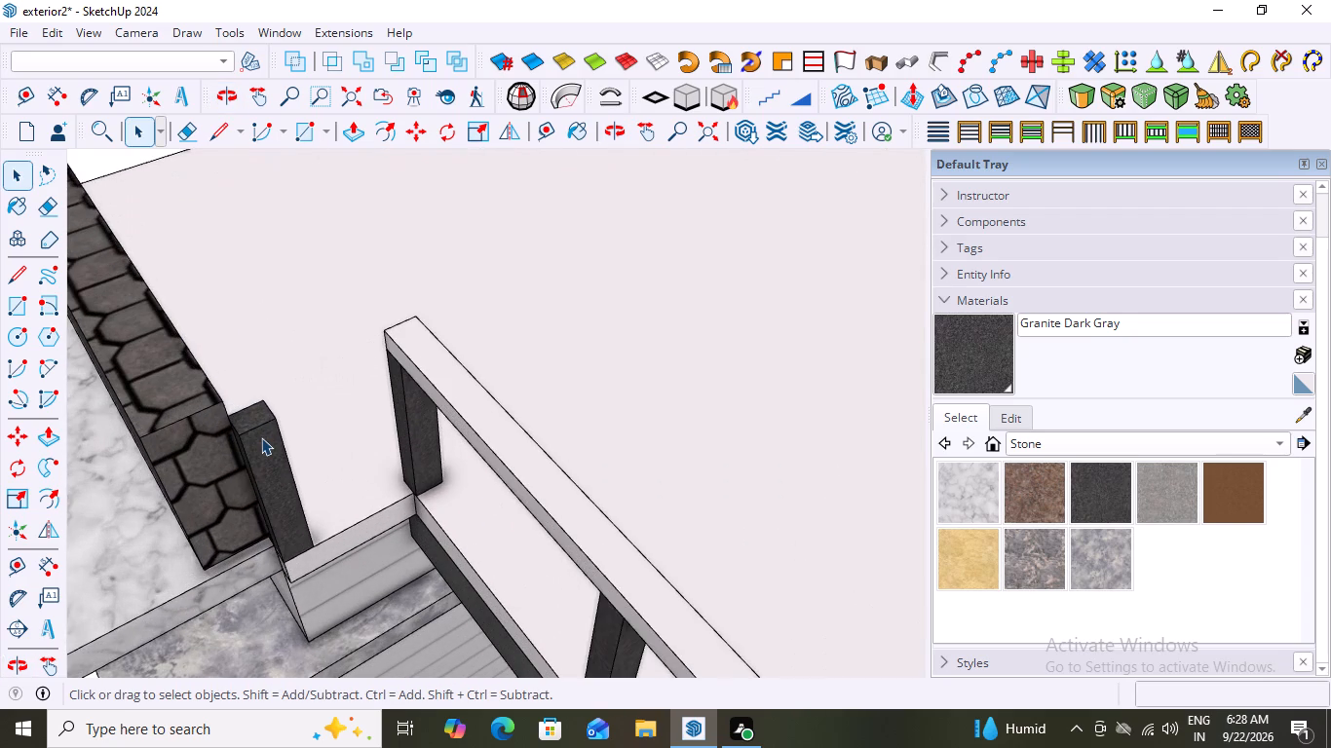
{"action": "key", "text": "r"}
{"action": "scroll", "coordinate": [228, 413], "scroll_direction": "up", "scroll_amount": 10}
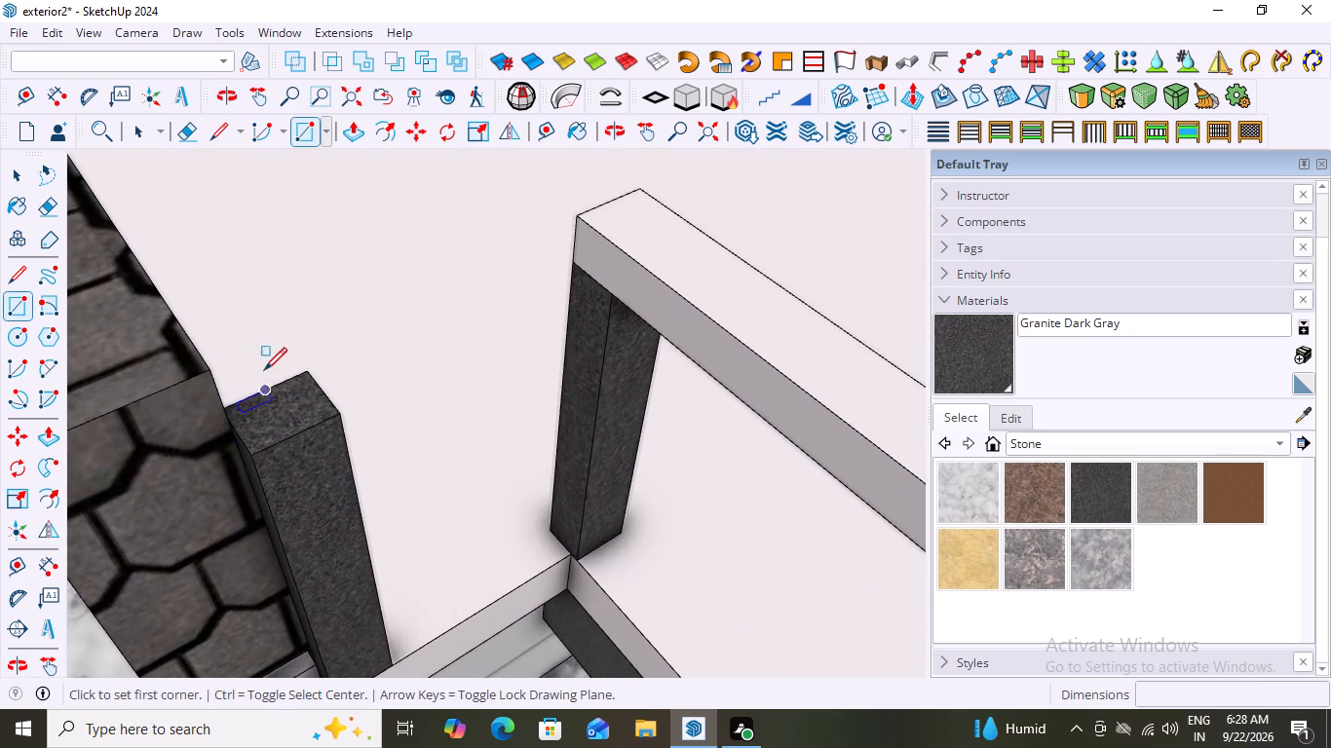
{"action": "scroll", "coordinate": [227, 394], "scroll_direction": "up", "scroll_amount": 6}
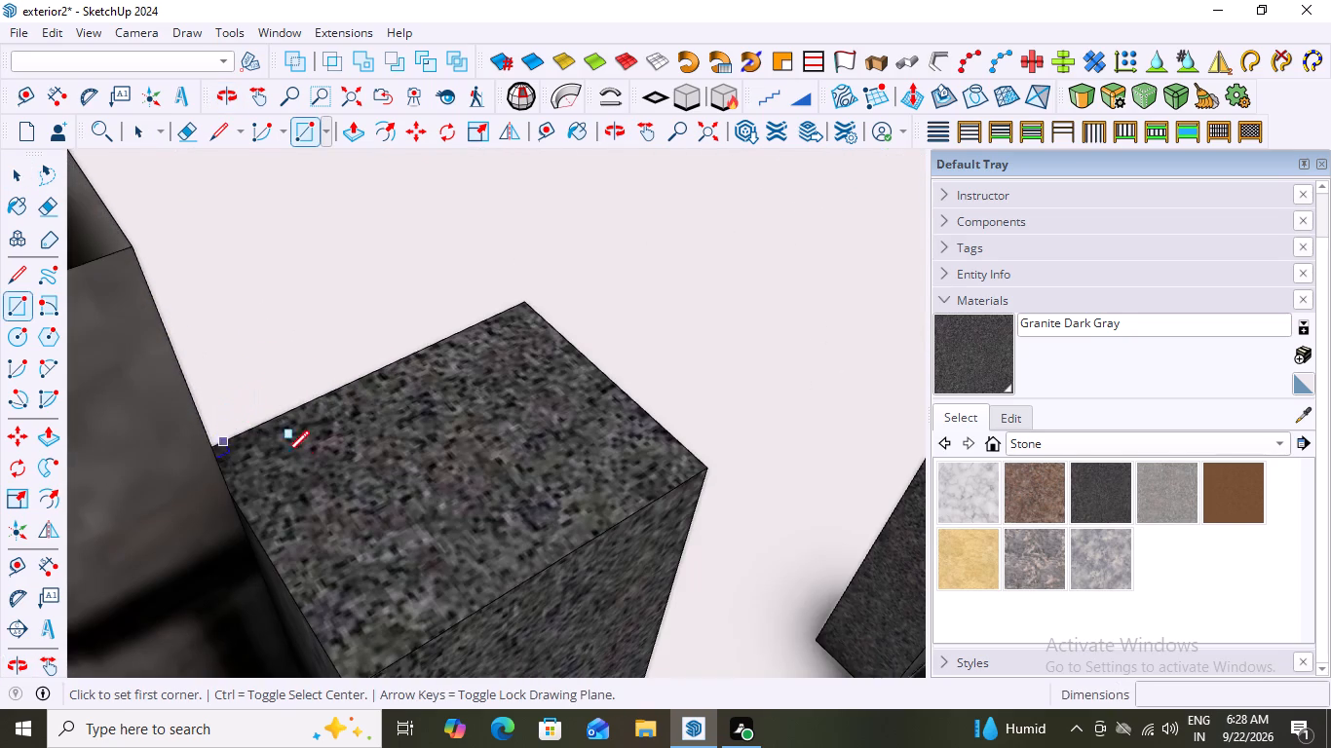
{"action": "scroll", "coordinate": [288, 457], "scroll_direction": "down", "scroll_amount": 13}
{"action": "middle_click_drag", "start_coordinate": [556, 508], "coordinate": [479, 531]}
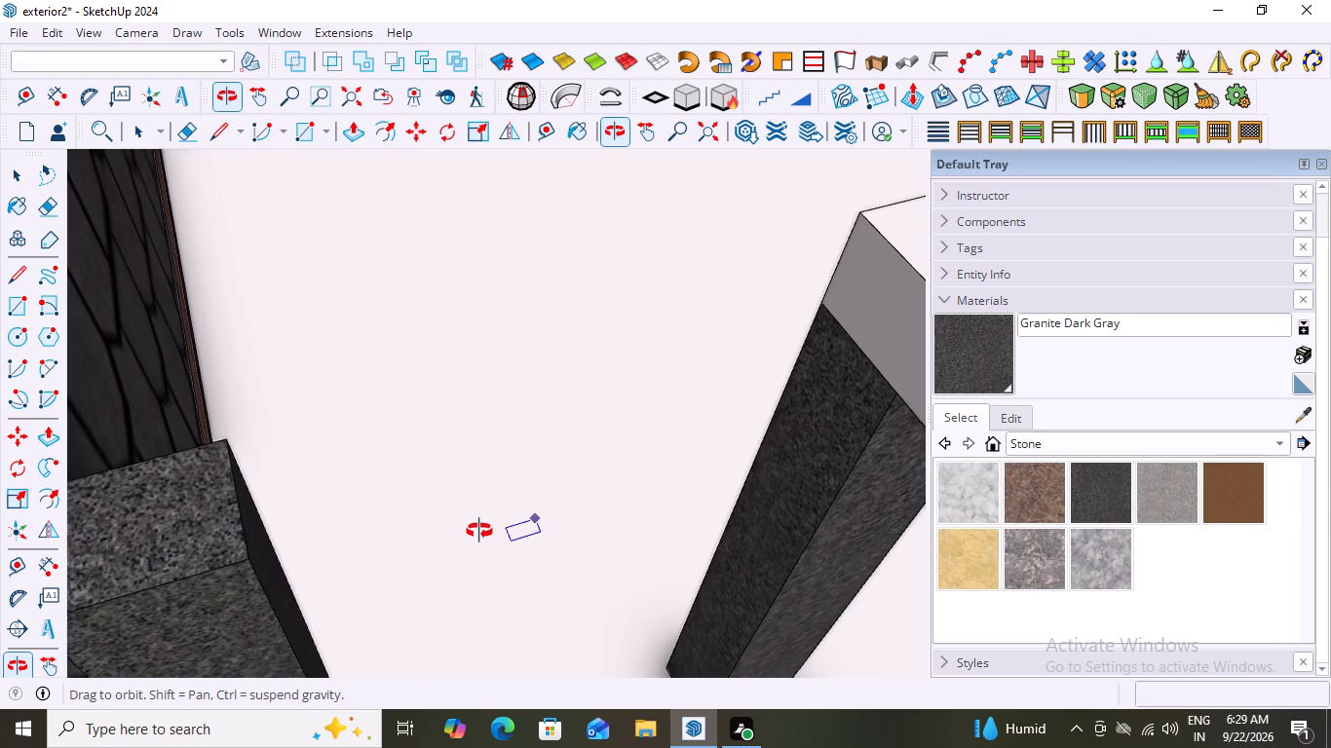
{"action": "middle_click_drag", "start_coordinate": [479, 531], "coordinate": [494, 525]}
{"action": "scroll", "coordinate": [494, 525], "scroll_direction": "down", "scroll_amount": 2}
{"action": "scroll", "coordinate": [246, 495], "scroll_direction": "up", "scroll_amount": 3}
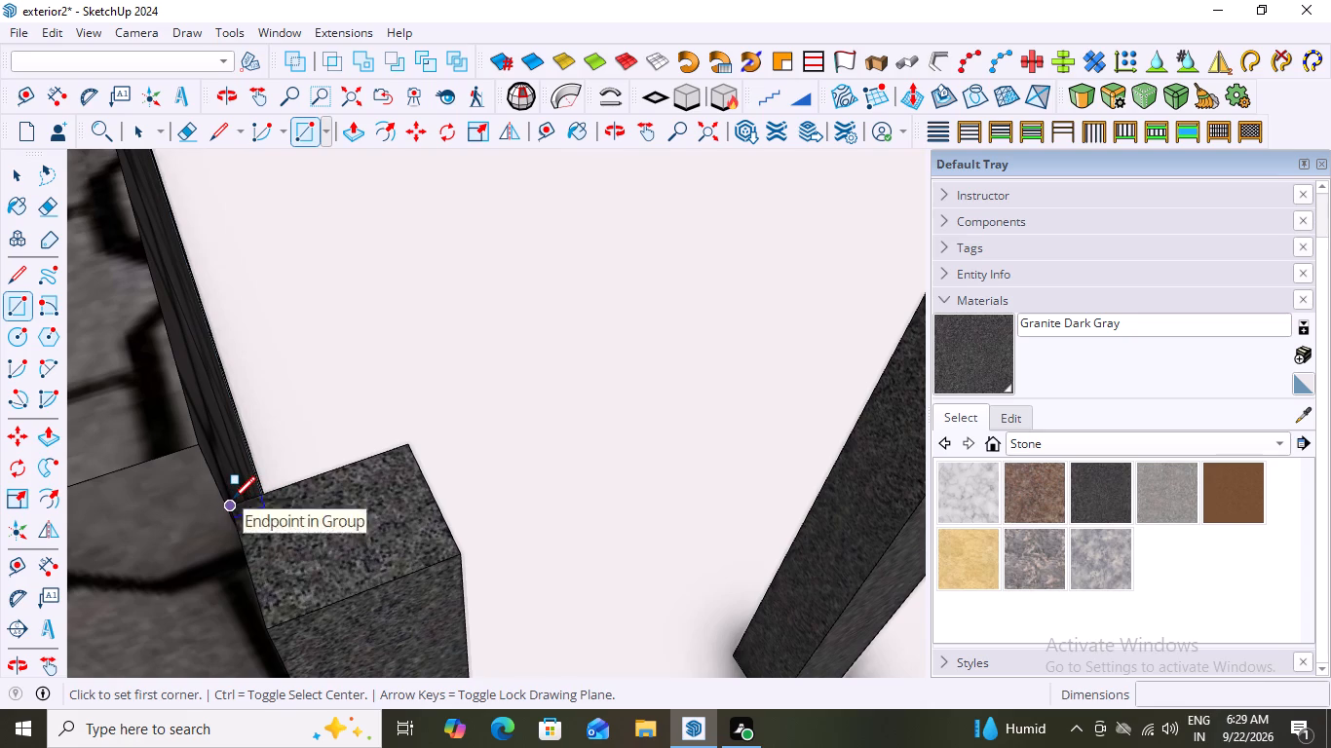
{"action": "left_click", "coordinate": [231, 505]}
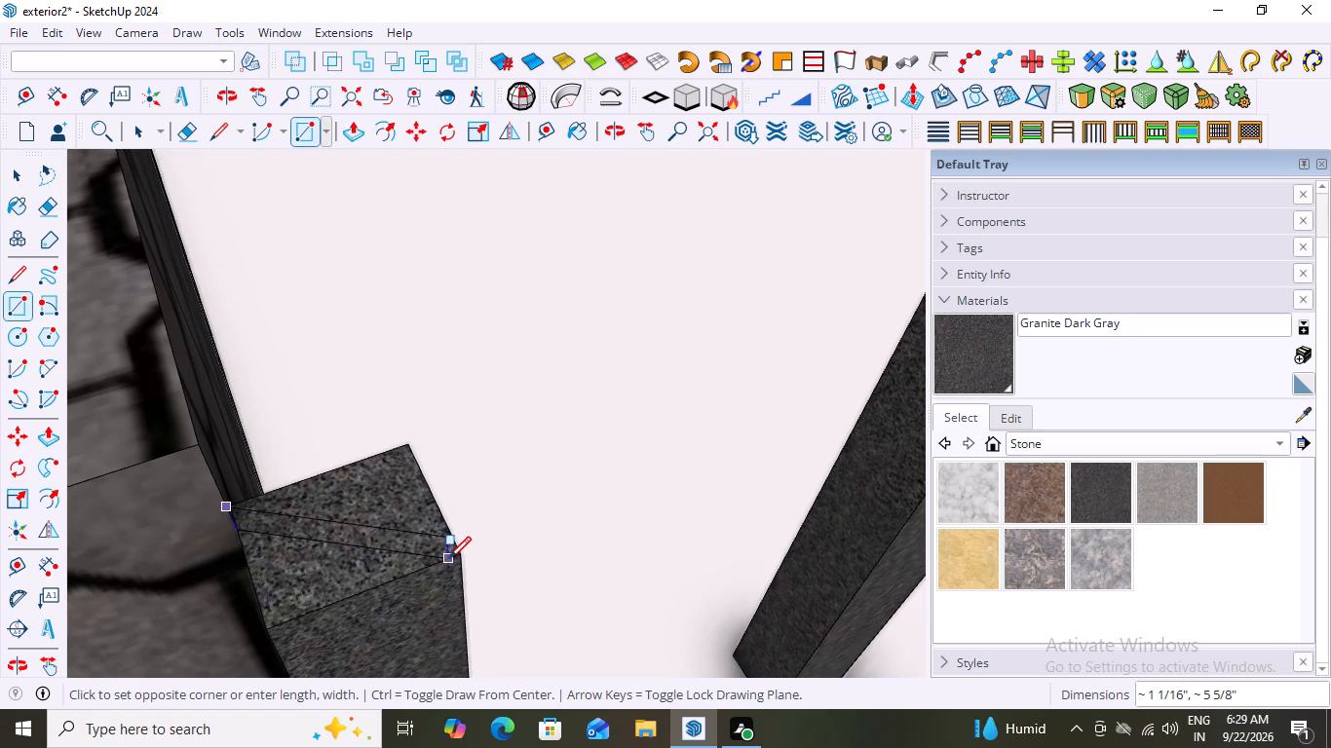
{"action": "key", "text": "Escape"}
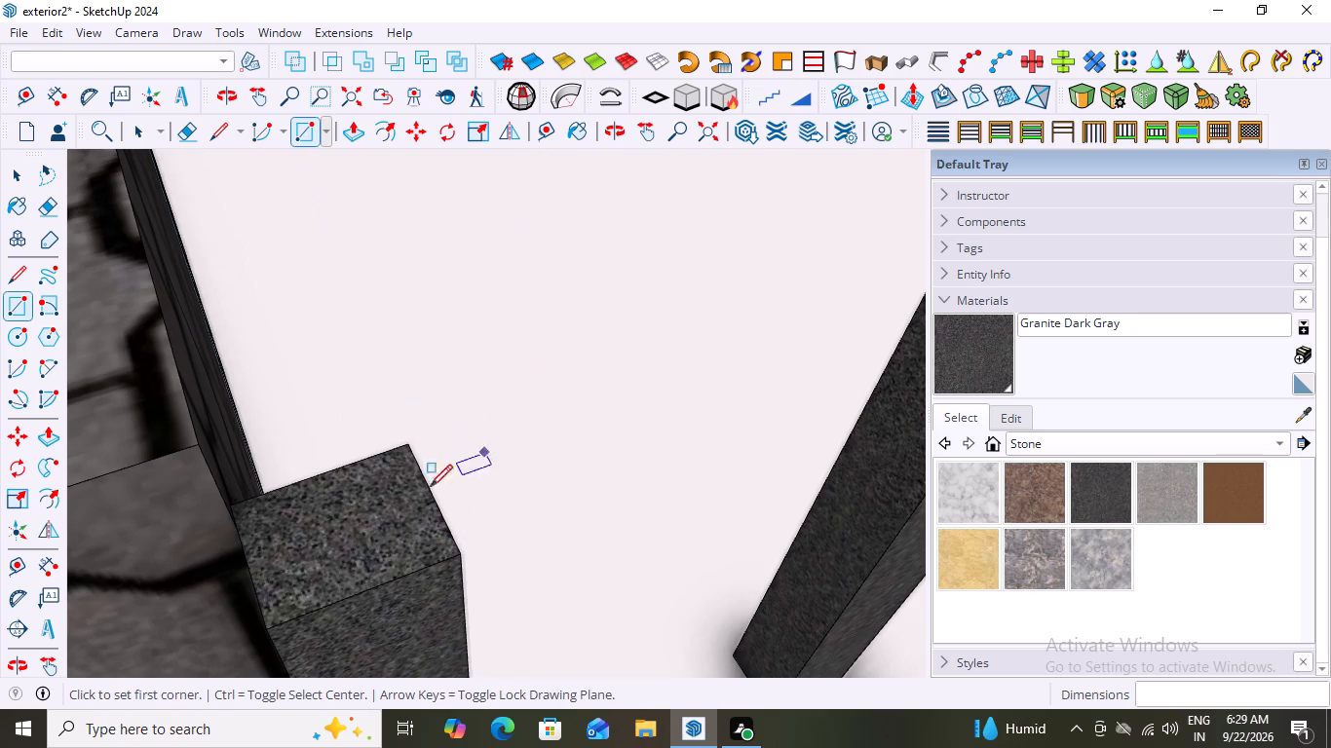
{"action": "scroll", "coordinate": [236, 509], "scroll_direction": "up", "scroll_amount": 14}
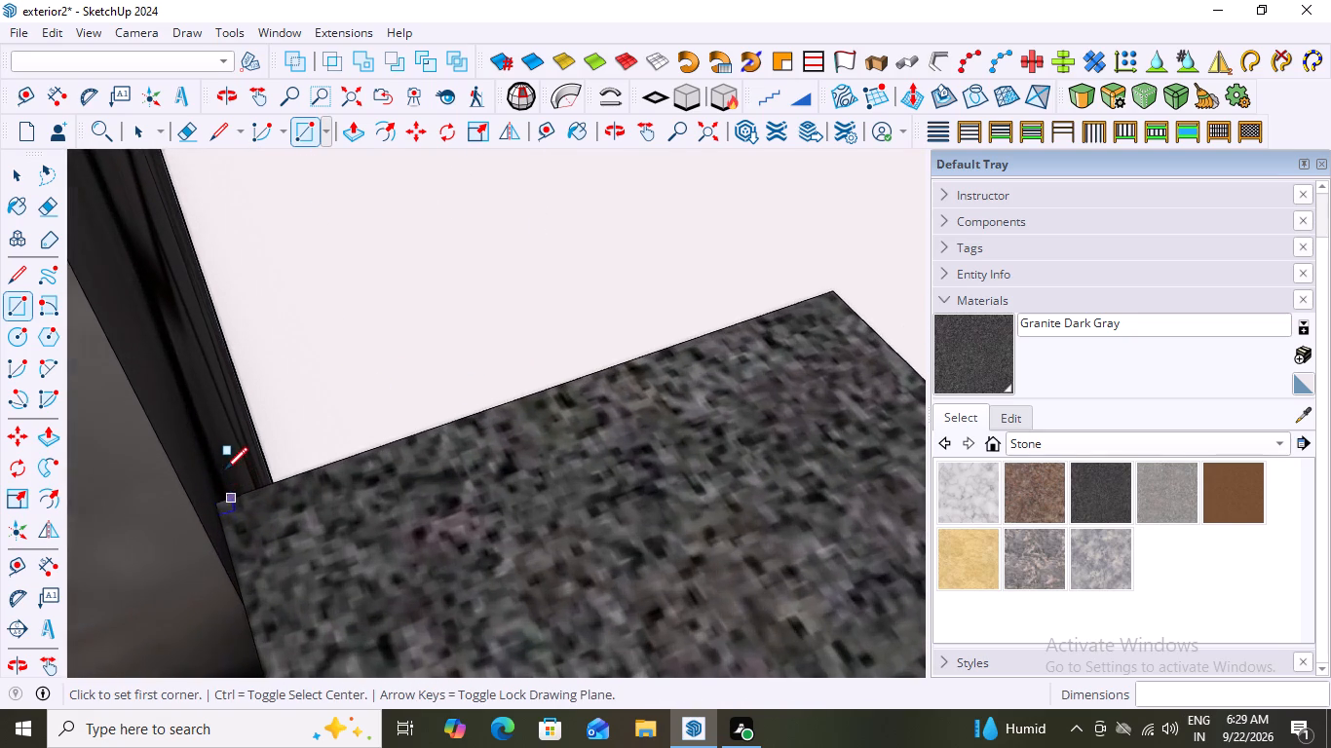
{"action": "left_click", "coordinate": [216, 505]}
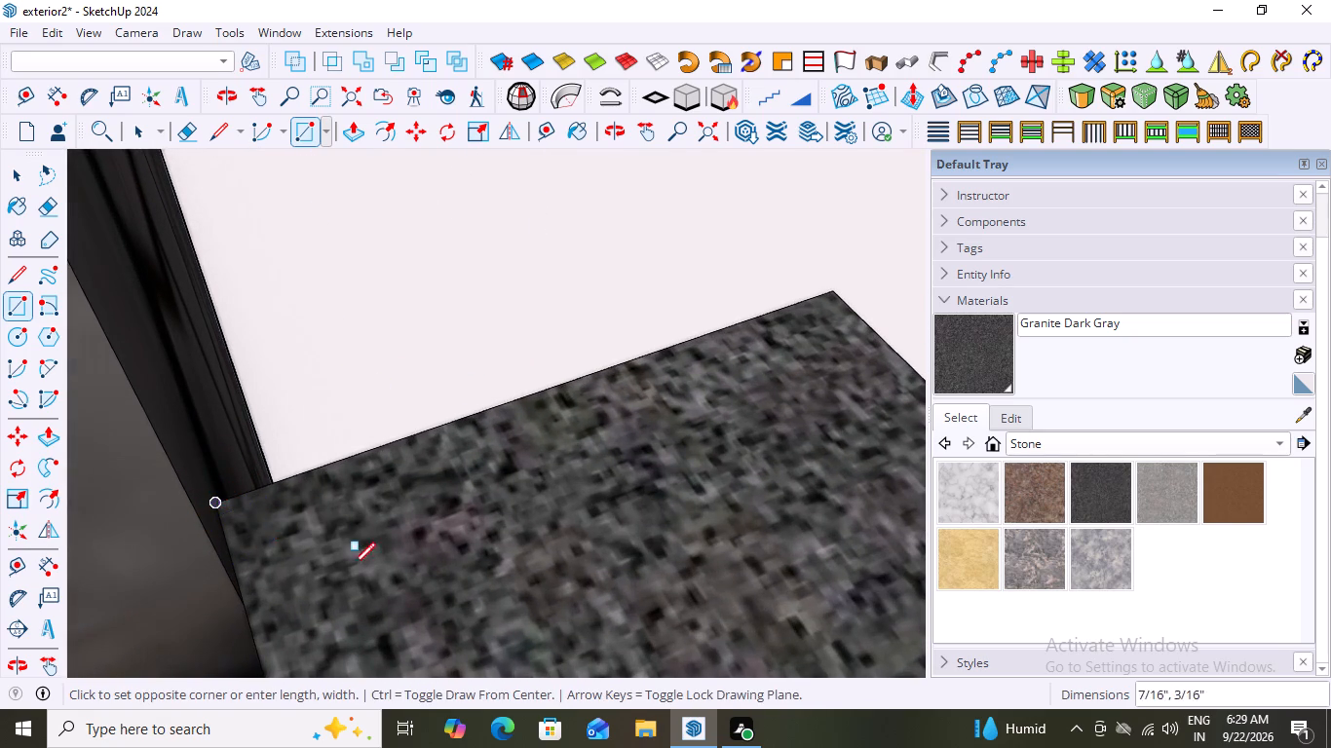
{"action": "scroll", "coordinate": [428, 555], "scroll_direction": "down", "scroll_amount": 20}
{"action": "scroll", "coordinate": [428, 555], "scroll_direction": "down", "scroll_amount": 2}
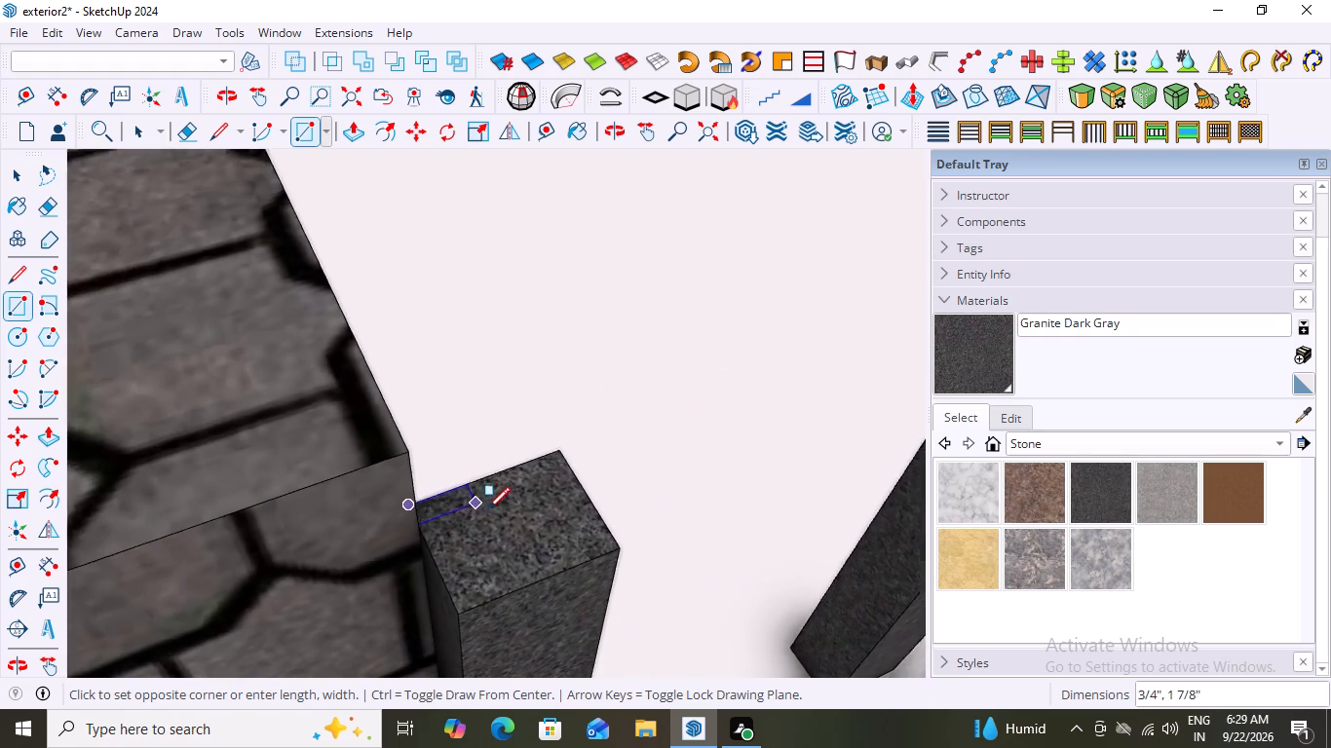
{"action": "scroll", "coordinate": [487, 509], "scroll_direction": "down", "scroll_amount": 4}
{"action": "scroll", "coordinate": [569, 581], "scroll_direction": "up", "scroll_amount": 5}
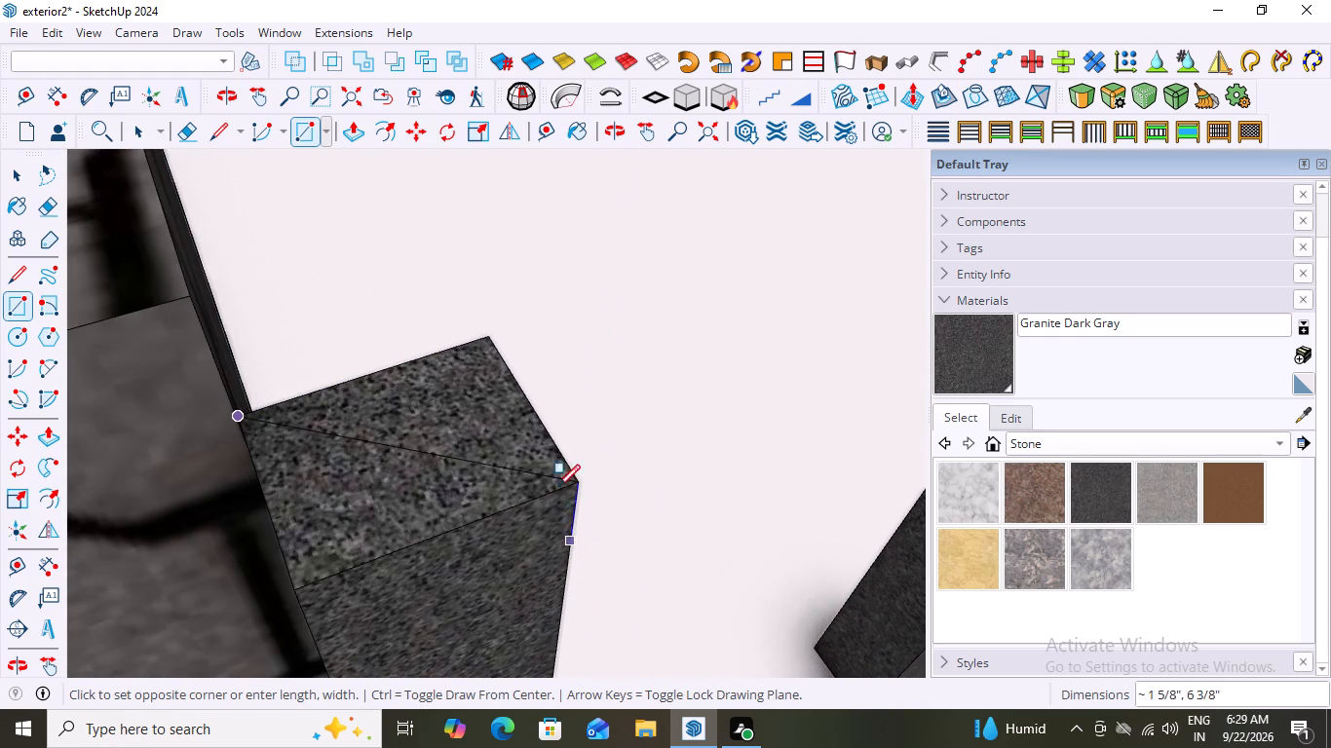
{"action": "left_click", "coordinate": [574, 484]}
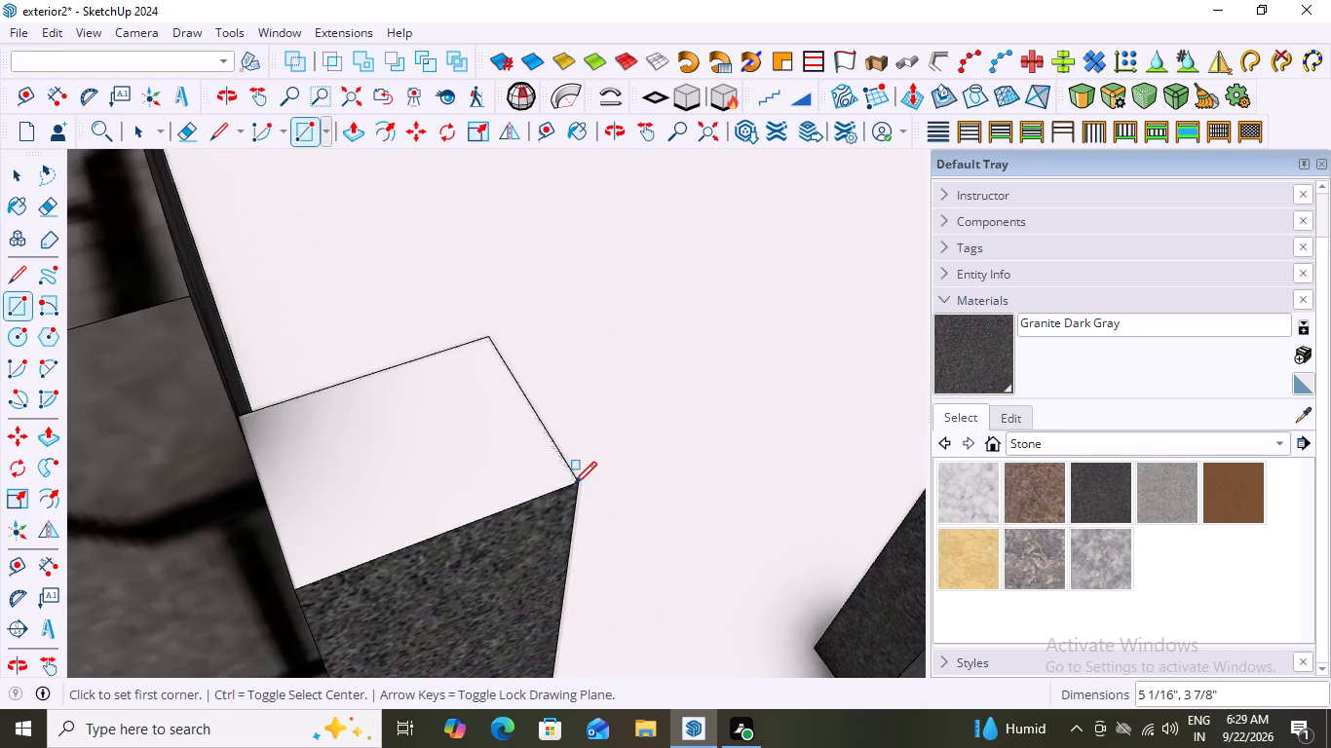
{"action": "key", "text": "space"}
Extrude the rectangle on that post 3 1/2" upward, level with the top of the front white rail.
{"action": "scroll", "coordinate": [600, 464], "scroll_direction": "down", "scroll_amount": 4}
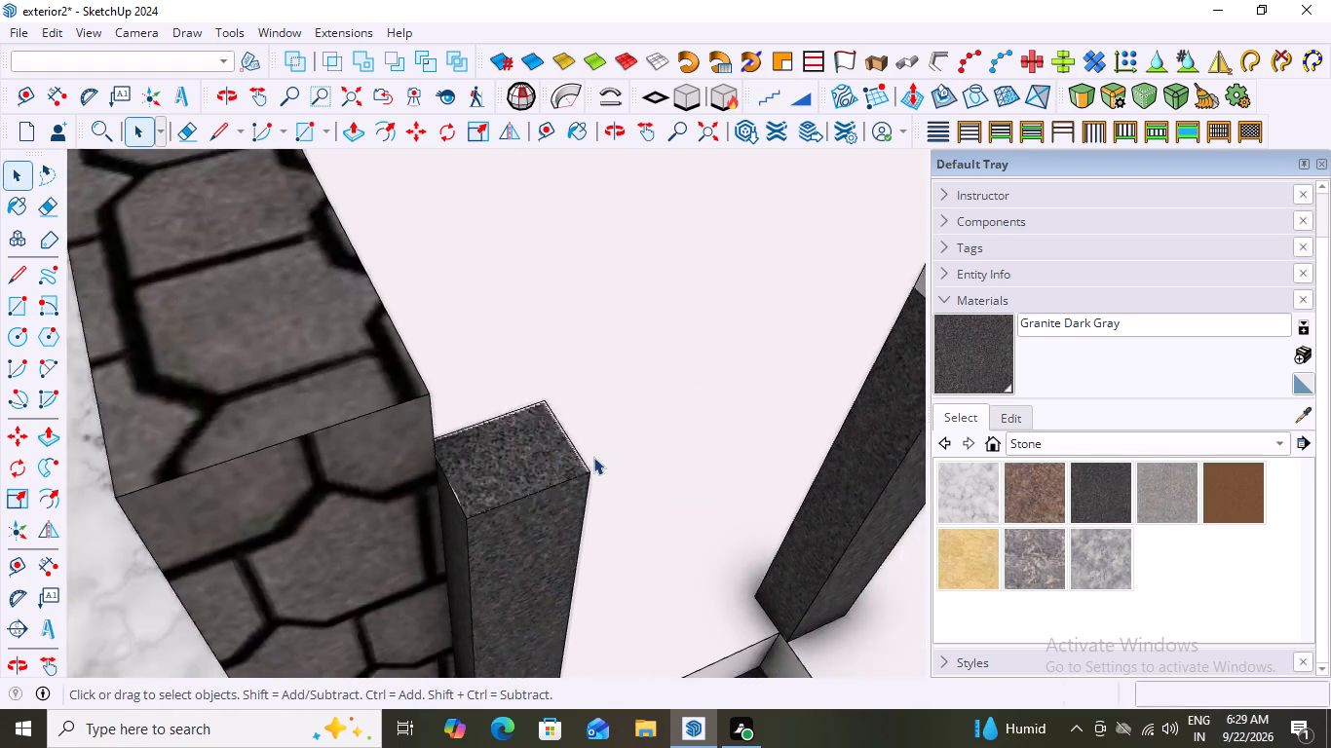
{"action": "scroll", "coordinate": [593, 457], "scroll_direction": "down", "scroll_amount": 2}
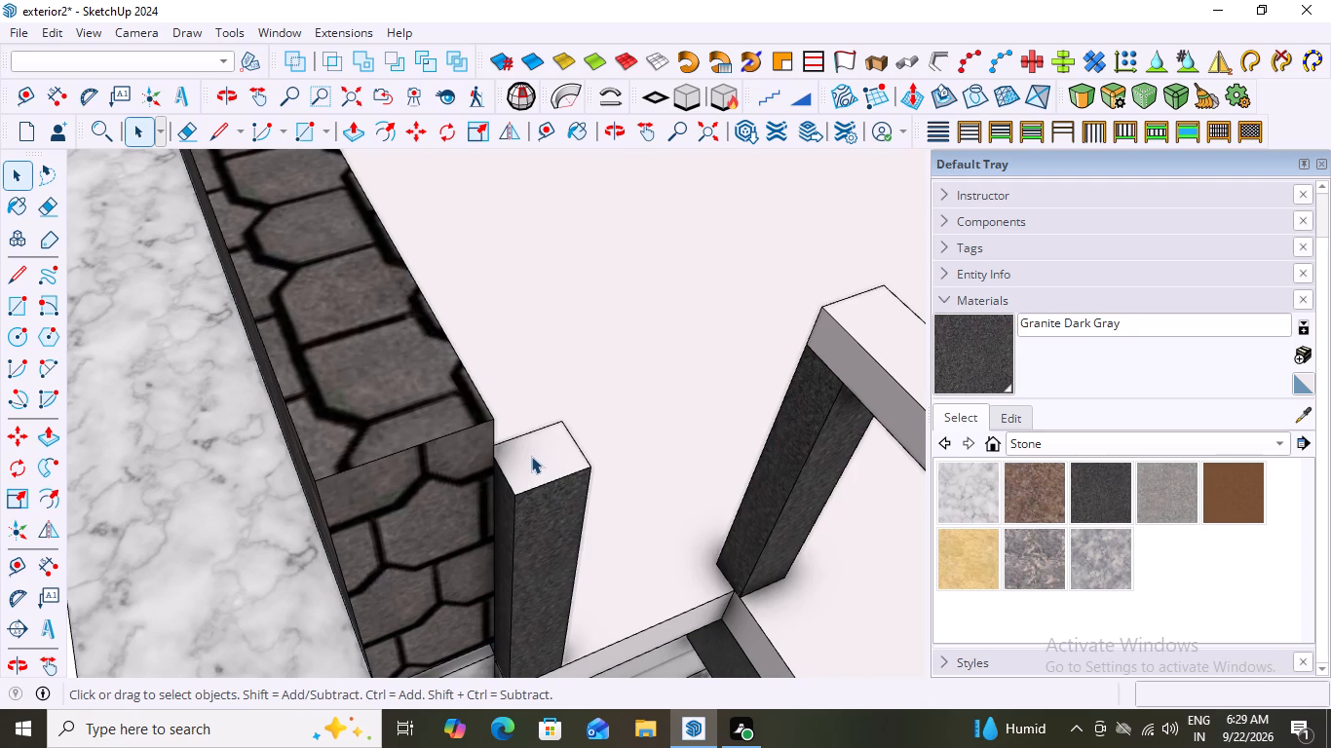
{"action": "left_click", "coordinate": [531, 456]}
{"action": "key", "text": "p"}
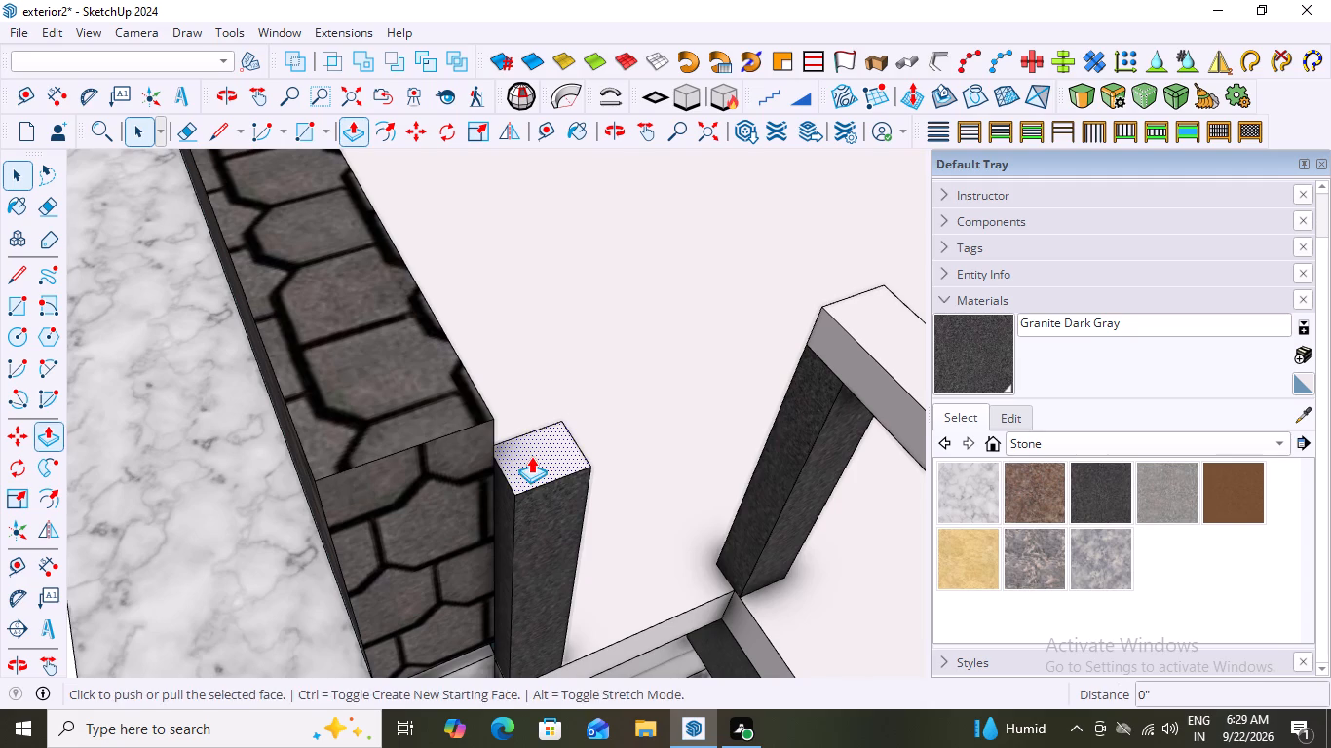
{"action": "left_click", "coordinate": [531, 456]}
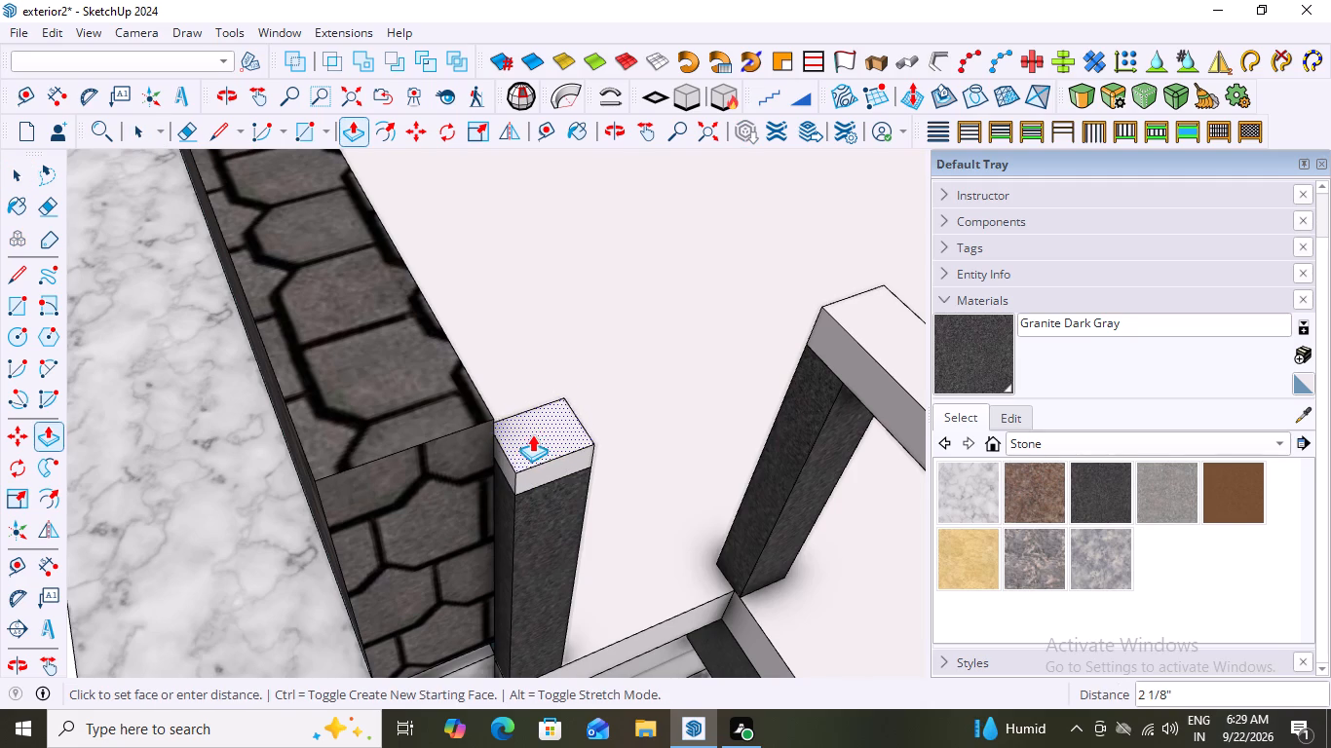
{"action": "middle_click_drag", "start_coordinate": [532, 434], "coordinate": [412, 377]}
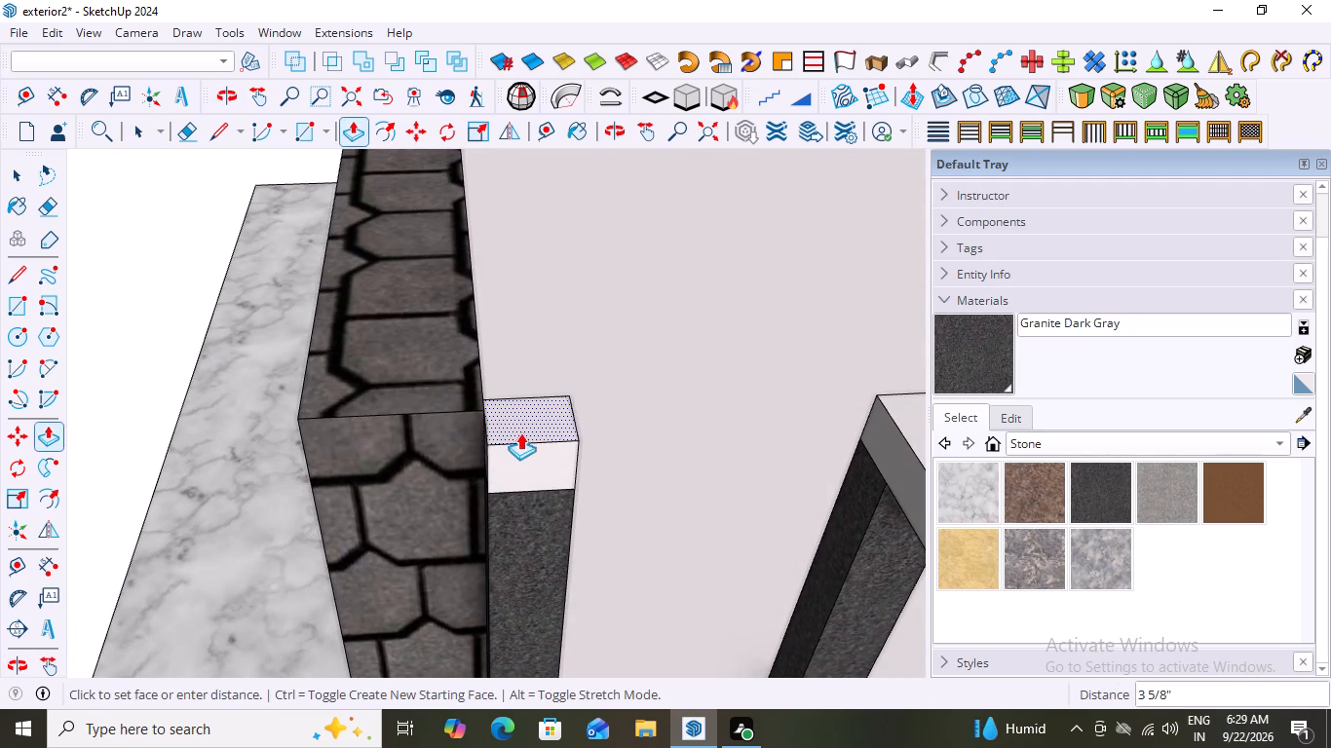
{"action": "scroll", "coordinate": [527, 439], "scroll_direction": "down", "scroll_amount": 4}
{"action": "middle_click_drag", "start_coordinate": [531, 441], "coordinate": [585, 426]}
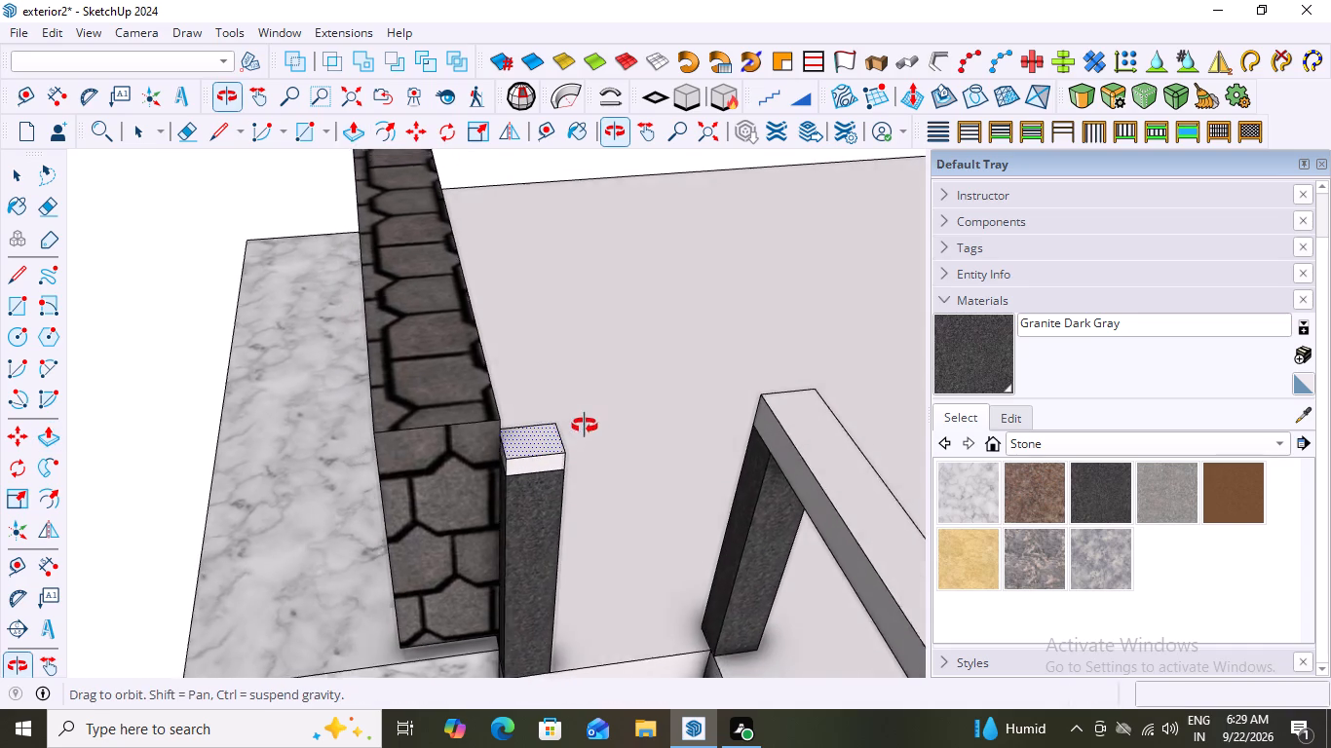
{"action": "middle_click_drag", "start_coordinate": [585, 426], "coordinate": [688, 270]}
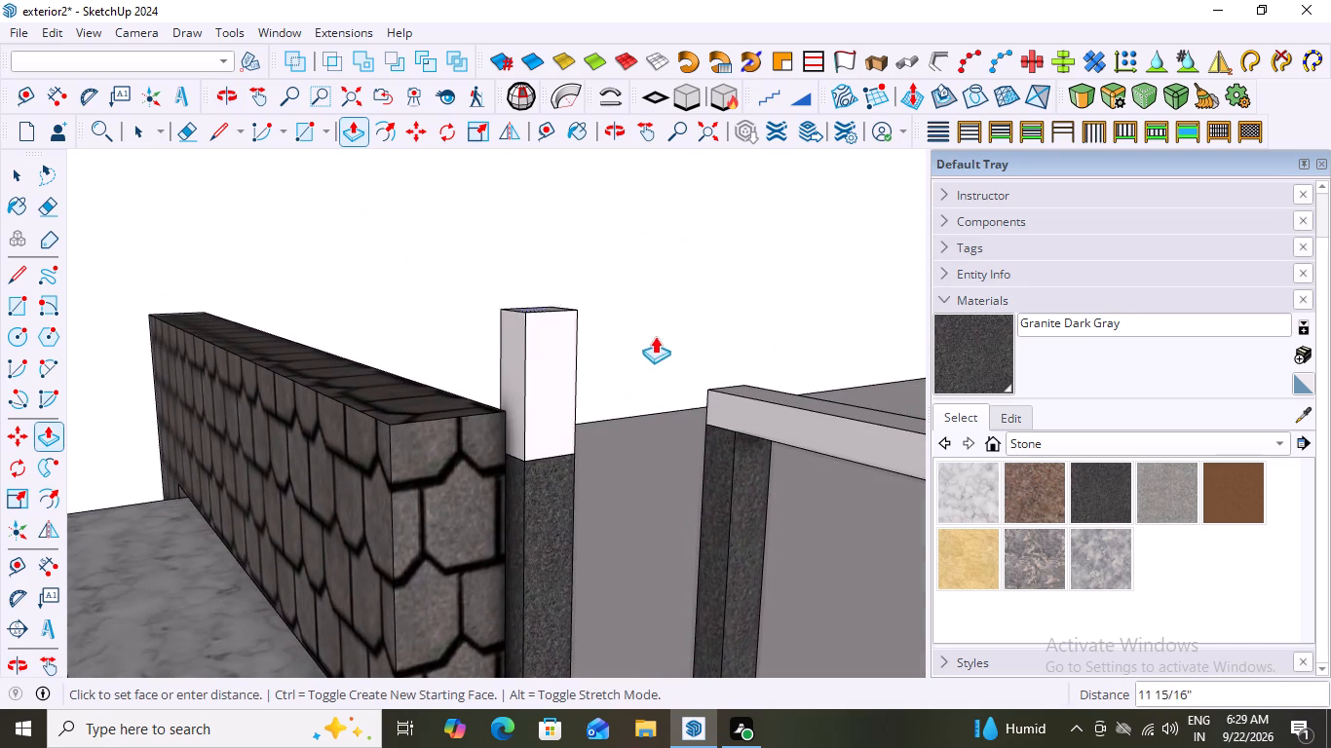
{"action": "left_click", "coordinate": [711, 395]}
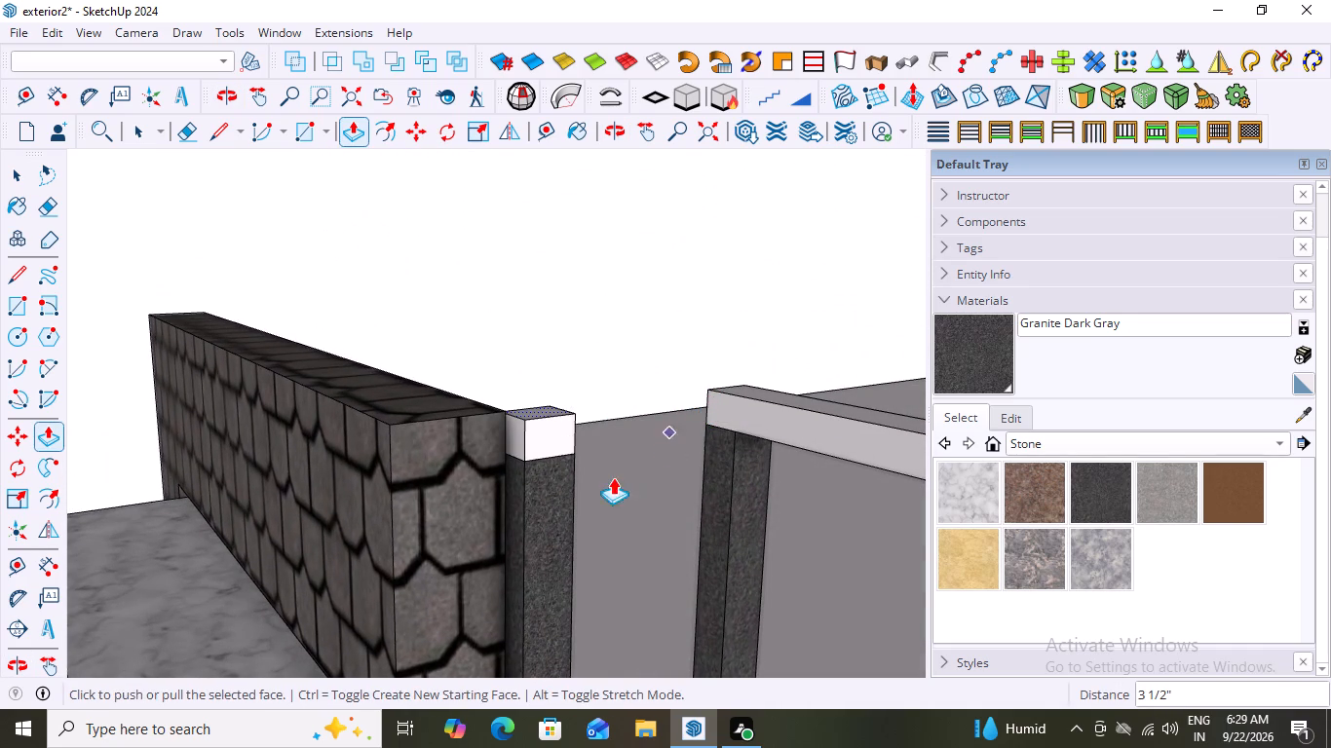
{"action": "key", "text": "space"}
{"action": "scroll", "coordinate": [615, 478], "scroll_direction": "down", "scroll_amount": 1}
{"action": "middle_click_drag", "start_coordinate": [615, 478], "coordinate": [492, 489]}
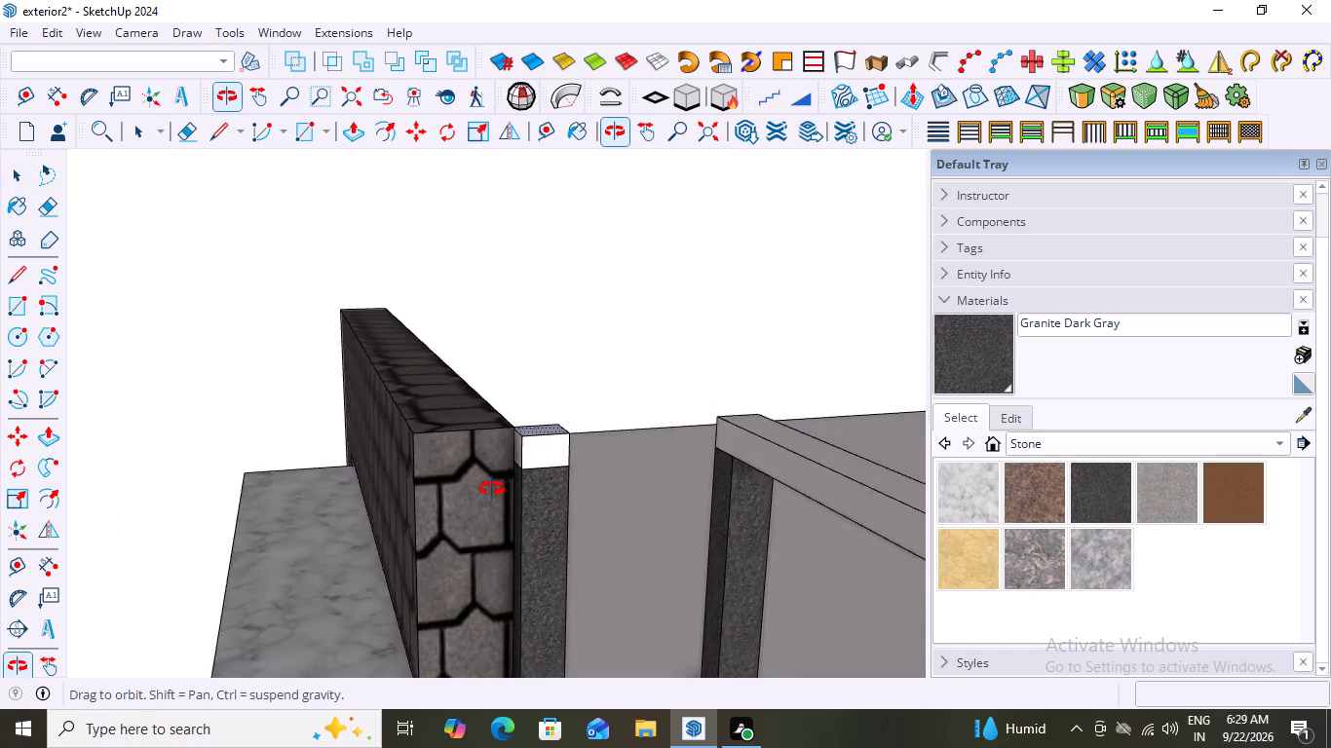
{"action": "middle_click_drag", "start_coordinate": [492, 489], "coordinate": [412, 487]}
{"action": "scroll", "coordinate": [581, 451], "scroll_direction": "up", "scroll_amount": 2}
{"action": "middle_click_drag", "start_coordinate": [588, 449], "coordinate": [547, 460]}
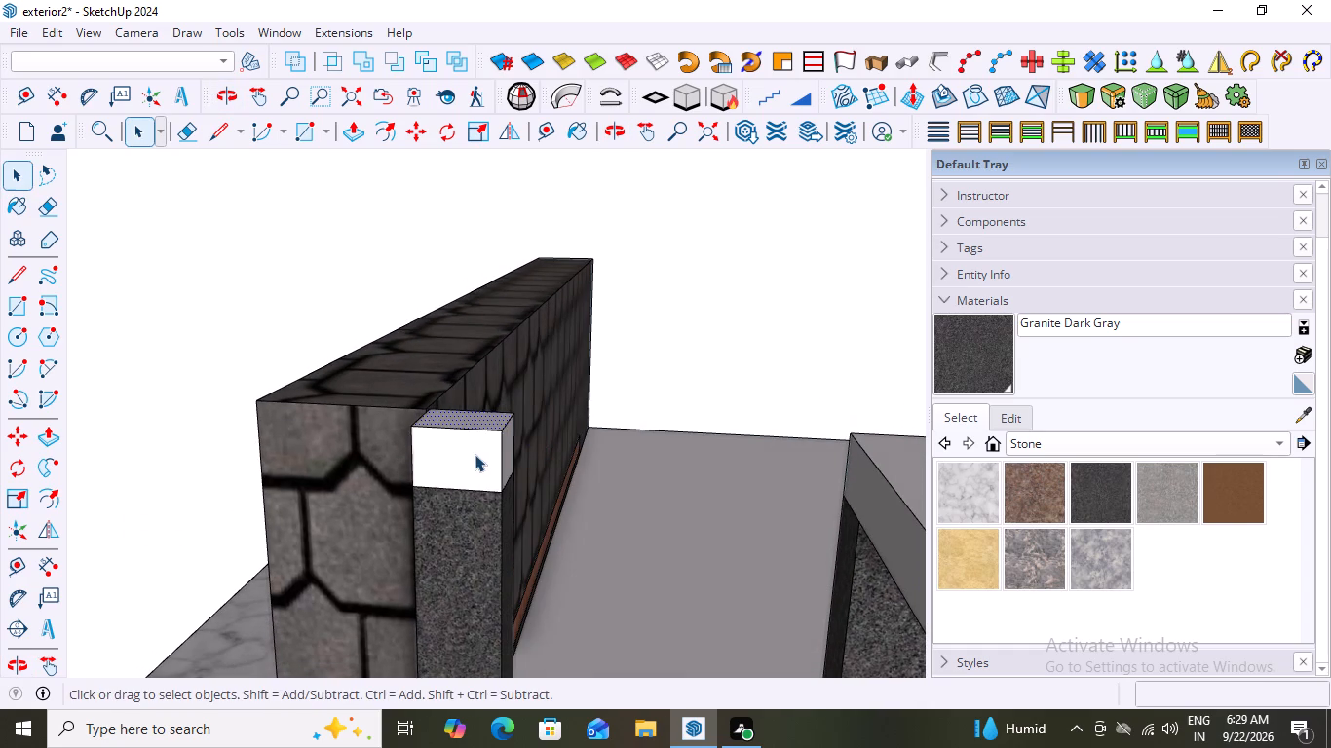
Group the white block sitting on top of the granite post beside the tiled wall.
{"action": "triple_click", "coordinate": [468, 454]}
{"action": "right_click", "coordinate": [468, 454]}
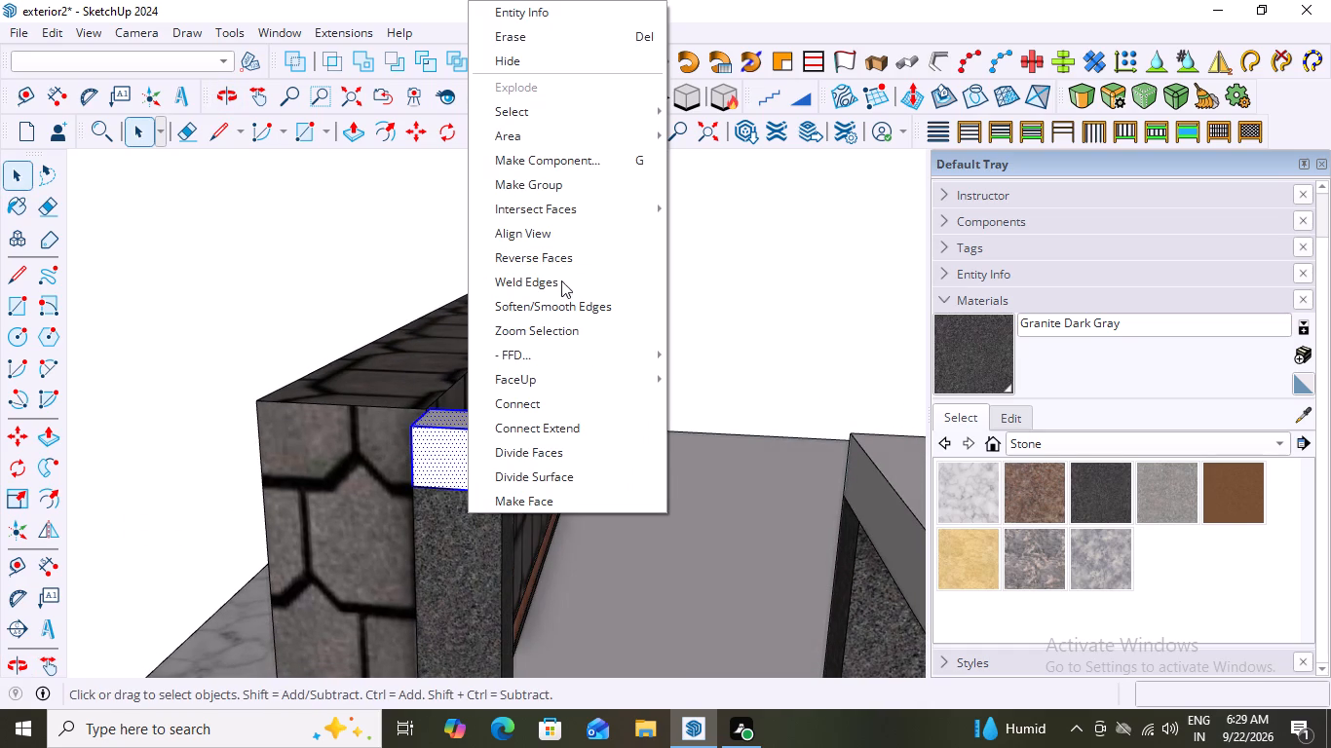
{"action": "left_click", "coordinate": [527, 183]}
Inside the new block's group, extend its end face 1' 6 1/4" to reach the front white rail, forming the side return.
{"action": "scroll", "coordinate": [521, 469], "scroll_direction": "up", "scroll_amount": 2}
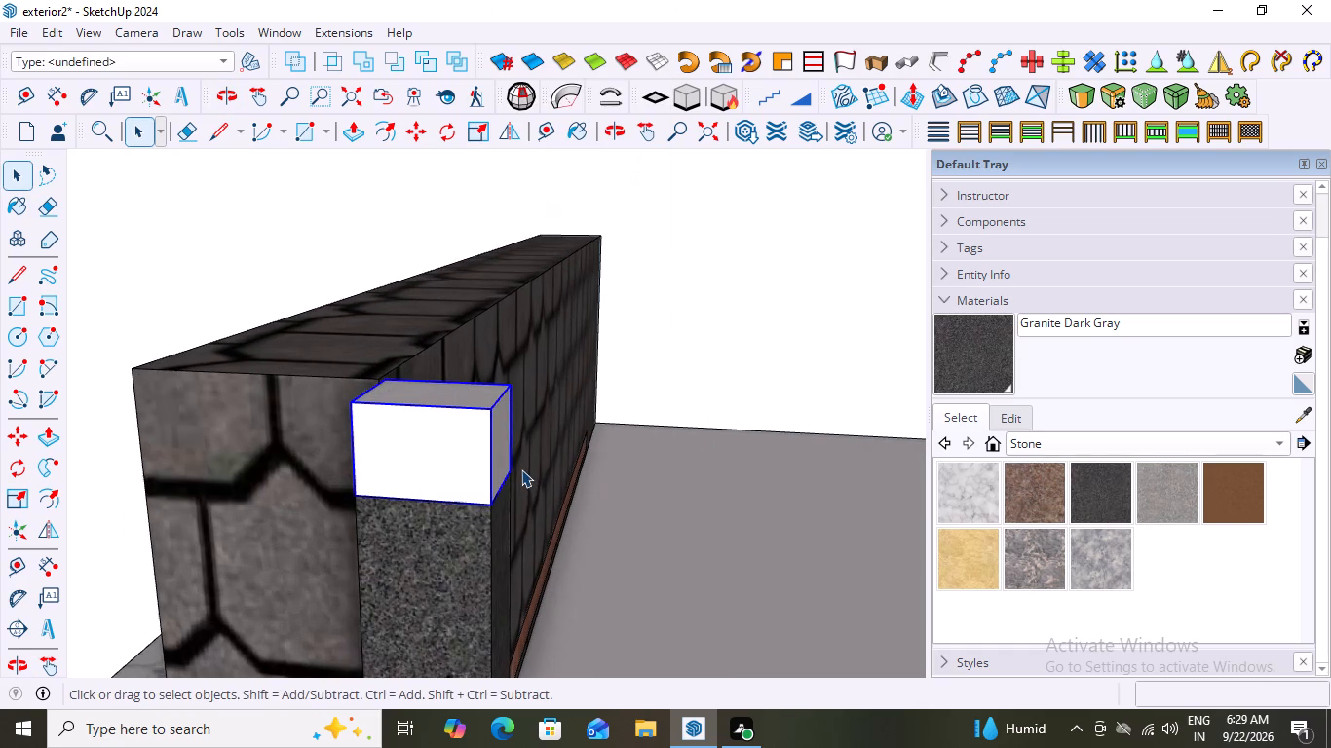
{"action": "middle_click", "coordinate": [521, 469]}
{"action": "scroll", "coordinate": [557, 431], "scroll_direction": "down", "scroll_amount": 10}
{"action": "middle_click_drag", "start_coordinate": [587, 473], "coordinate": [569, 482]}
{"action": "scroll", "coordinate": [572, 462], "scroll_direction": "up", "scroll_amount": 13}
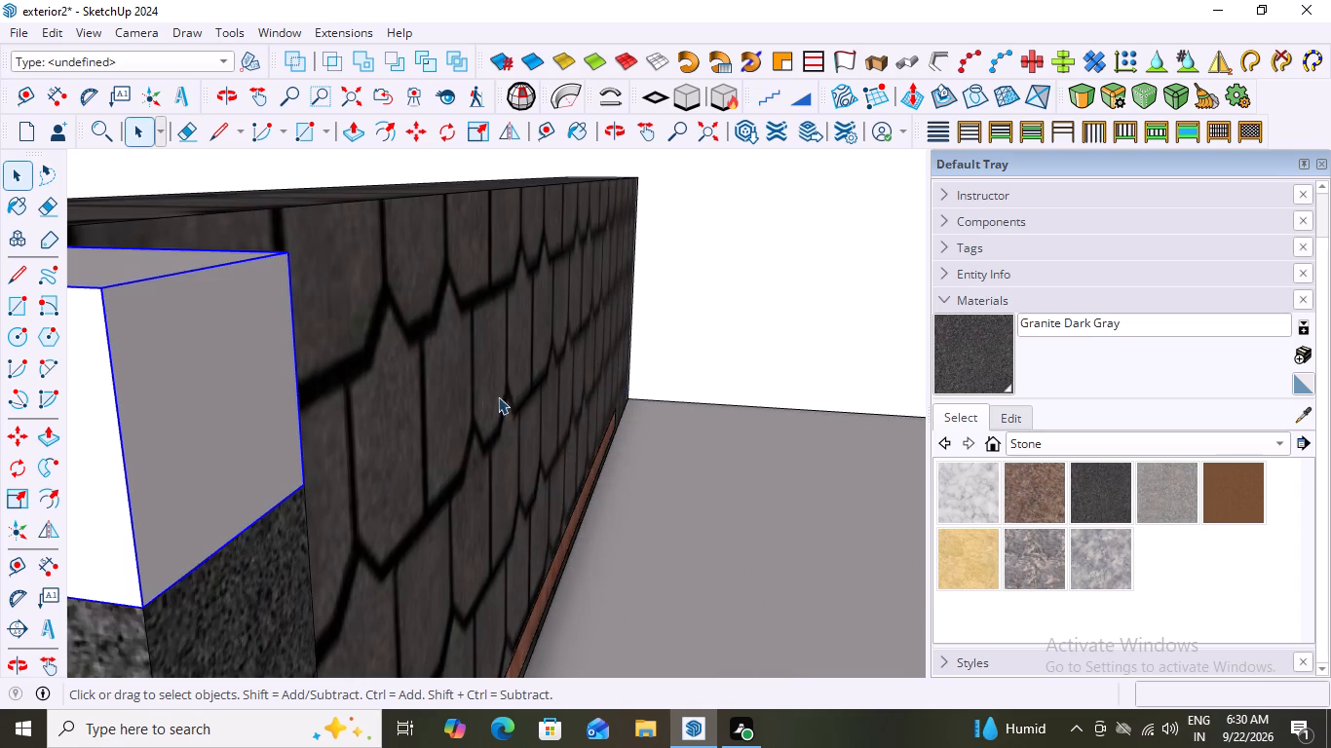
{"action": "scroll", "coordinate": [543, 386], "scroll_direction": "down", "scroll_amount": 3}
{"action": "left_click", "coordinate": [445, 399]}
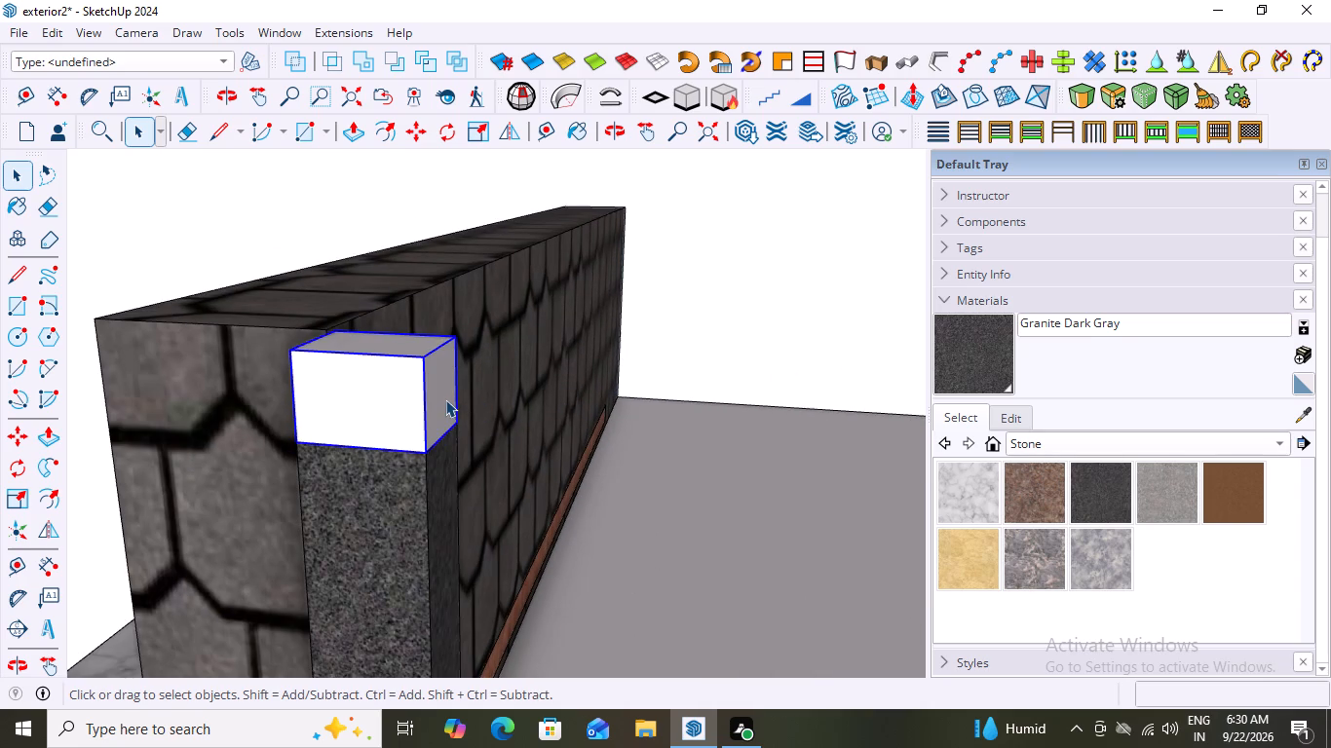
{"action": "left_click", "coordinate": [445, 399]}
{"action": "left_click", "coordinate": [445, 399]}
{"action": "left_click", "coordinate": [442, 399]}
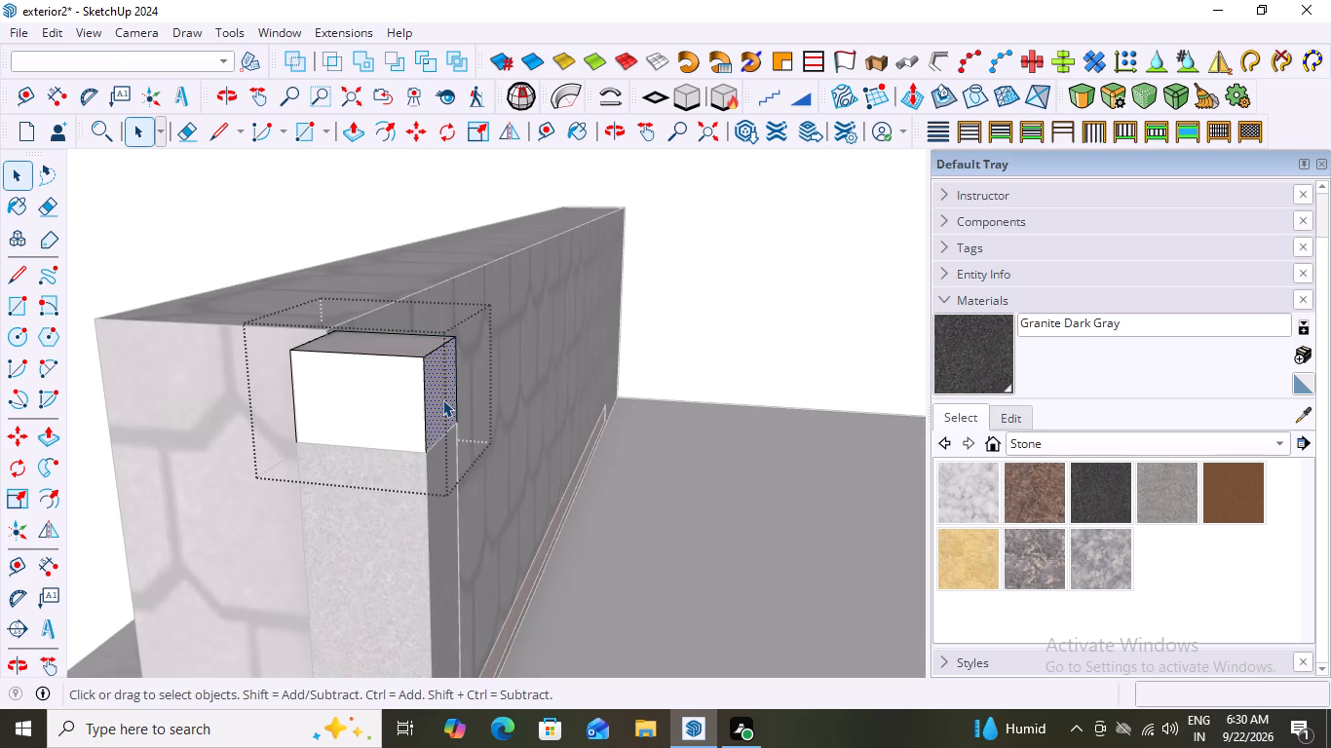
{"action": "scroll", "coordinate": [442, 399], "scroll_direction": "down", "scroll_amount": 7}
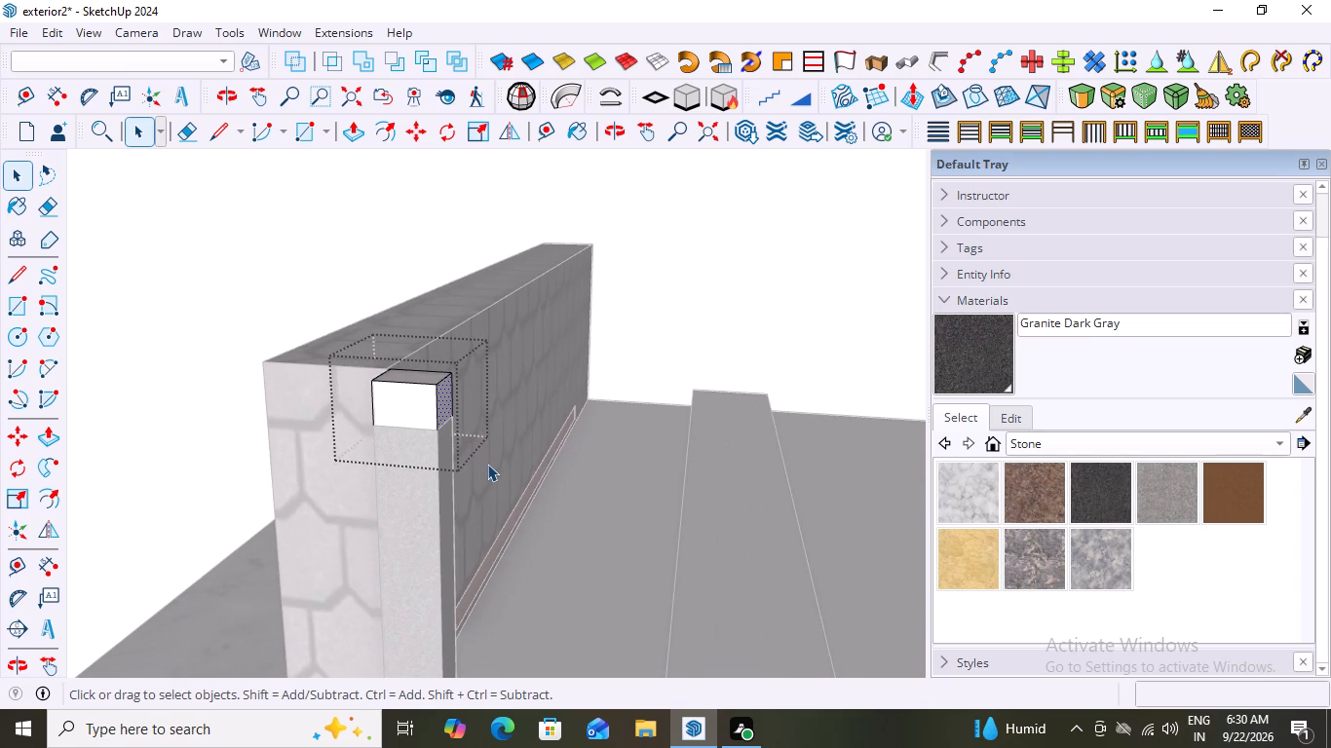
{"action": "key", "text": "p"}
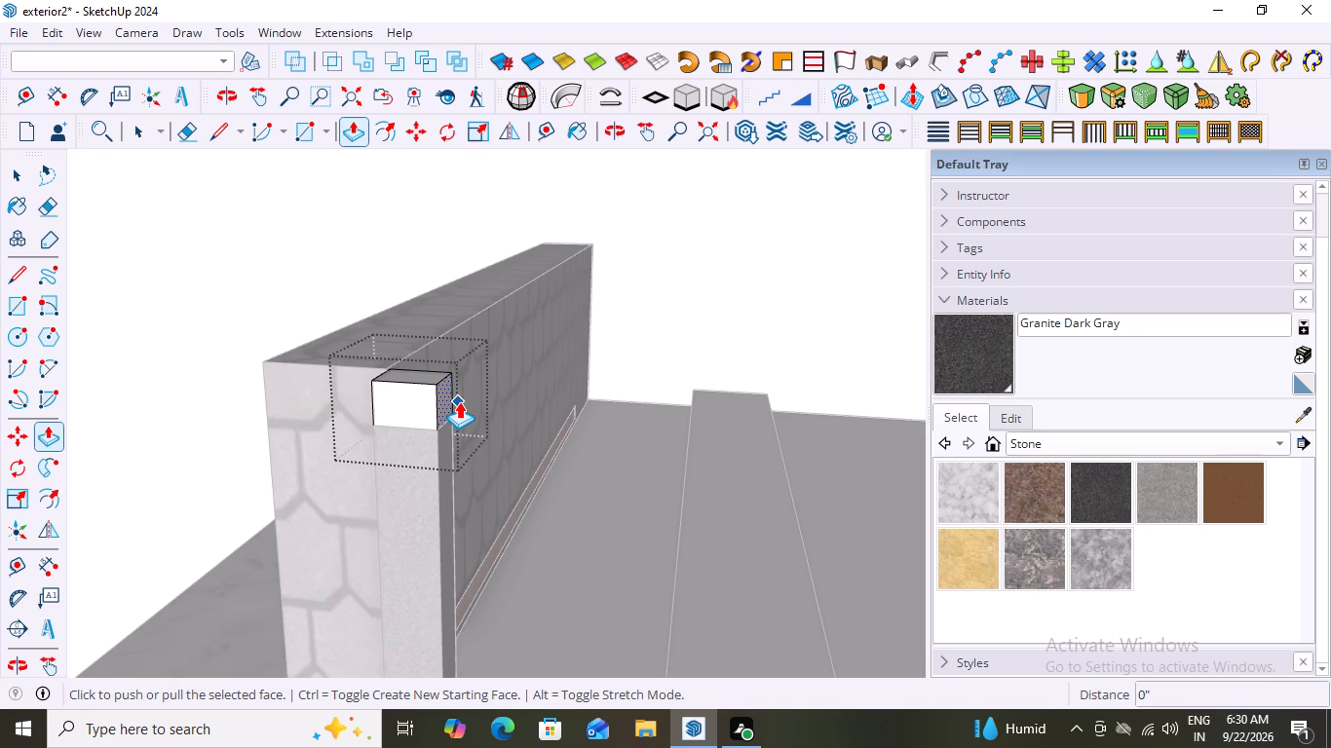
{"action": "scroll", "coordinate": [471, 398], "scroll_direction": "up", "scroll_amount": 2}
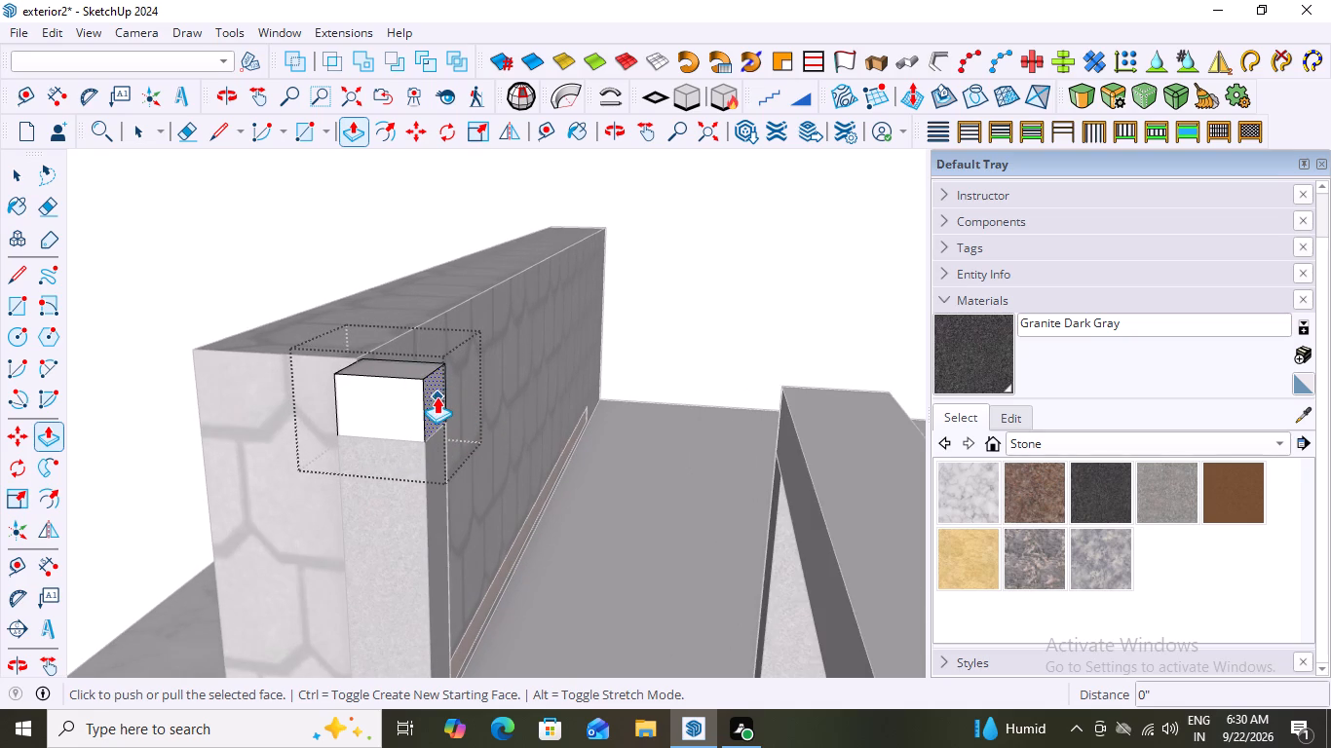
{"action": "left_click", "coordinate": [435, 400]}
{"action": "scroll", "coordinate": [435, 400], "scroll_direction": "down", "scroll_amount": 3}
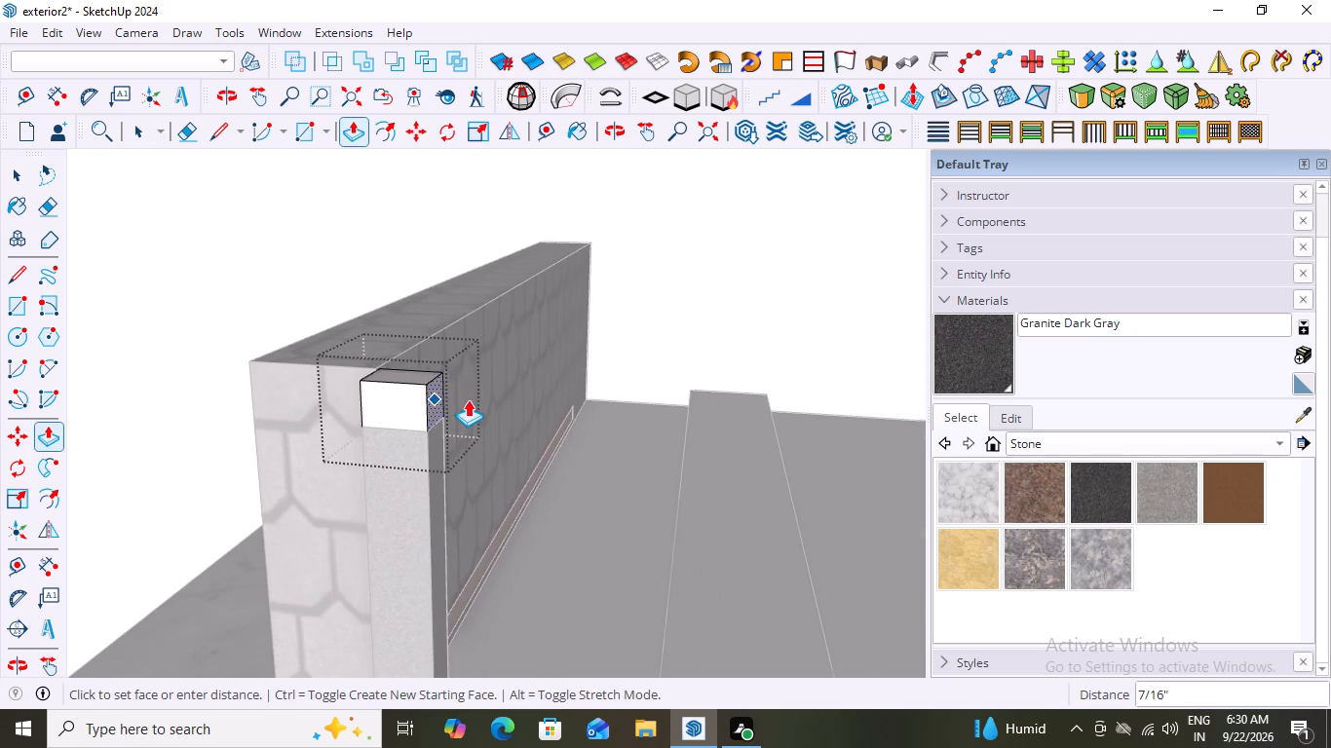
{"action": "scroll", "coordinate": [659, 411], "scroll_direction": "down", "scroll_amount": 5}
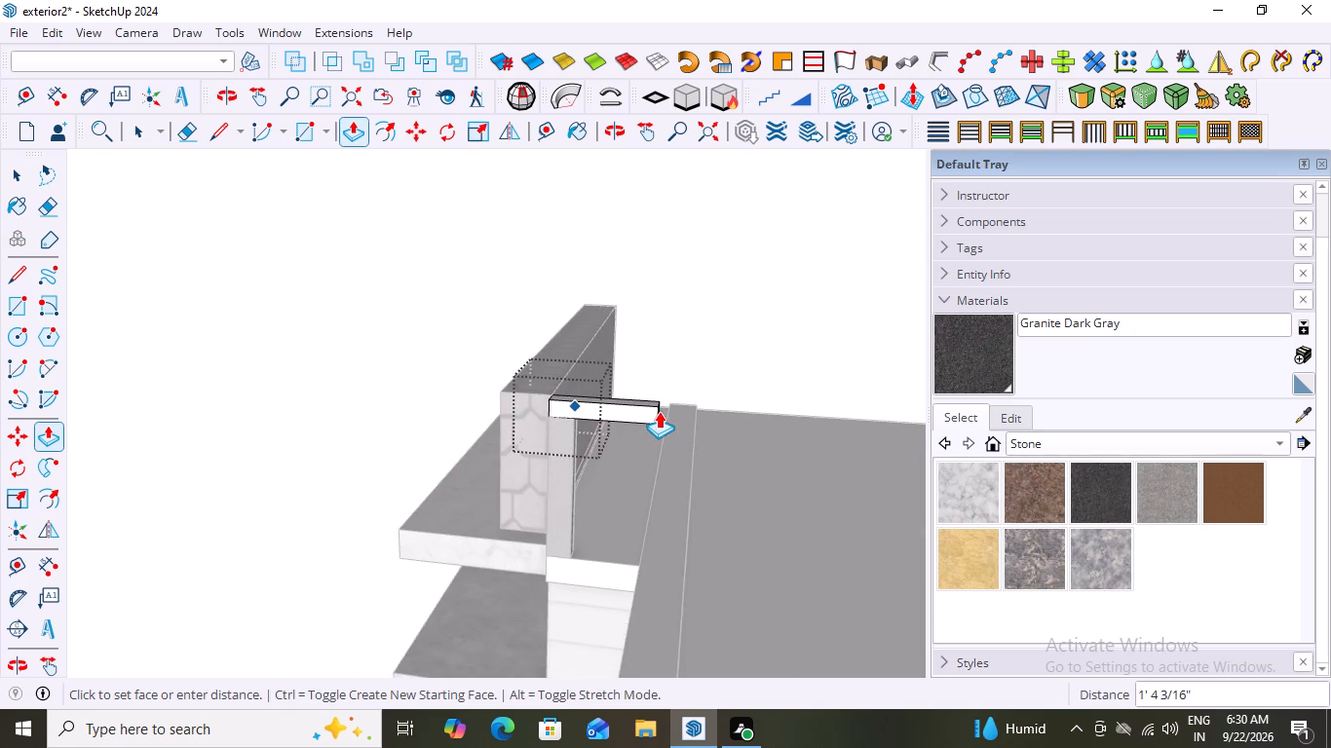
{"action": "scroll", "coordinate": [658, 396], "scroll_direction": "up", "scroll_amount": 15}
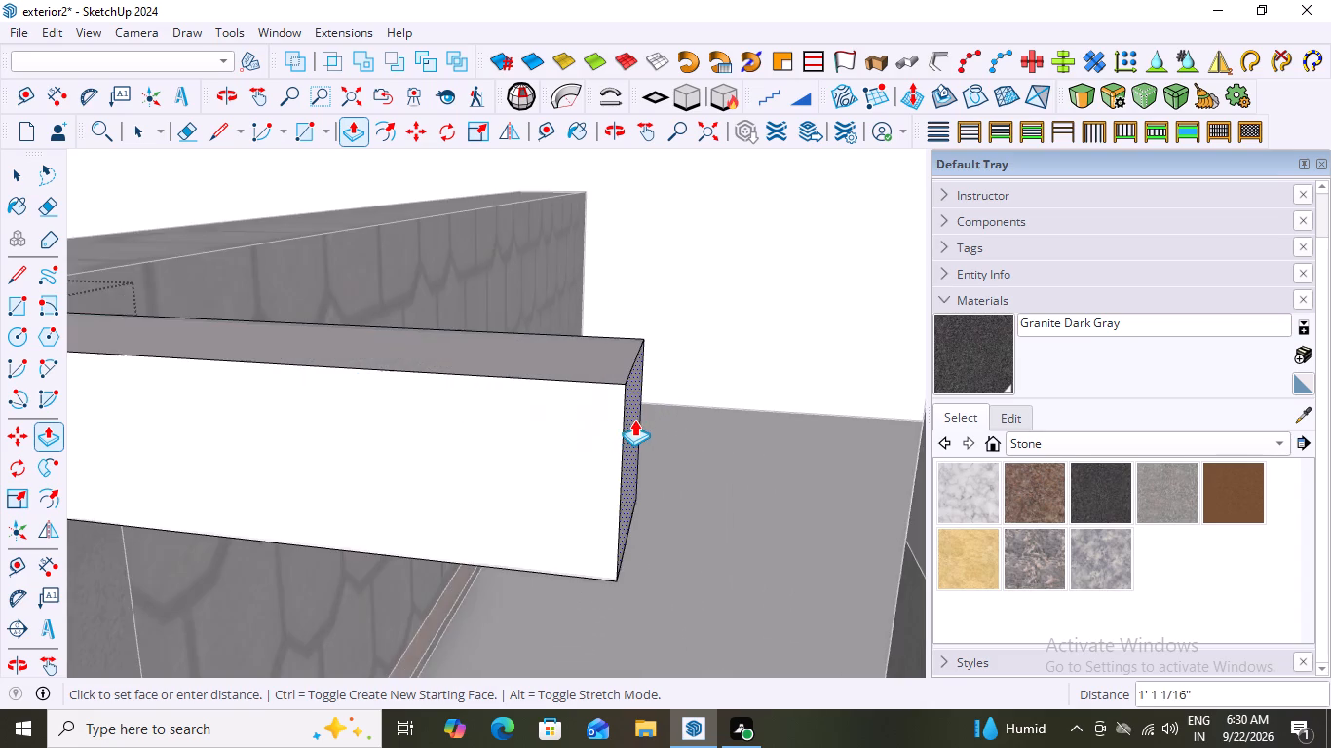
{"action": "scroll", "coordinate": [631, 424], "scroll_direction": "down", "scroll_amount": 4}
{"action": "middle_click_drag", "start_coordinate": [661, 422], "coordinate": [757, 438]}
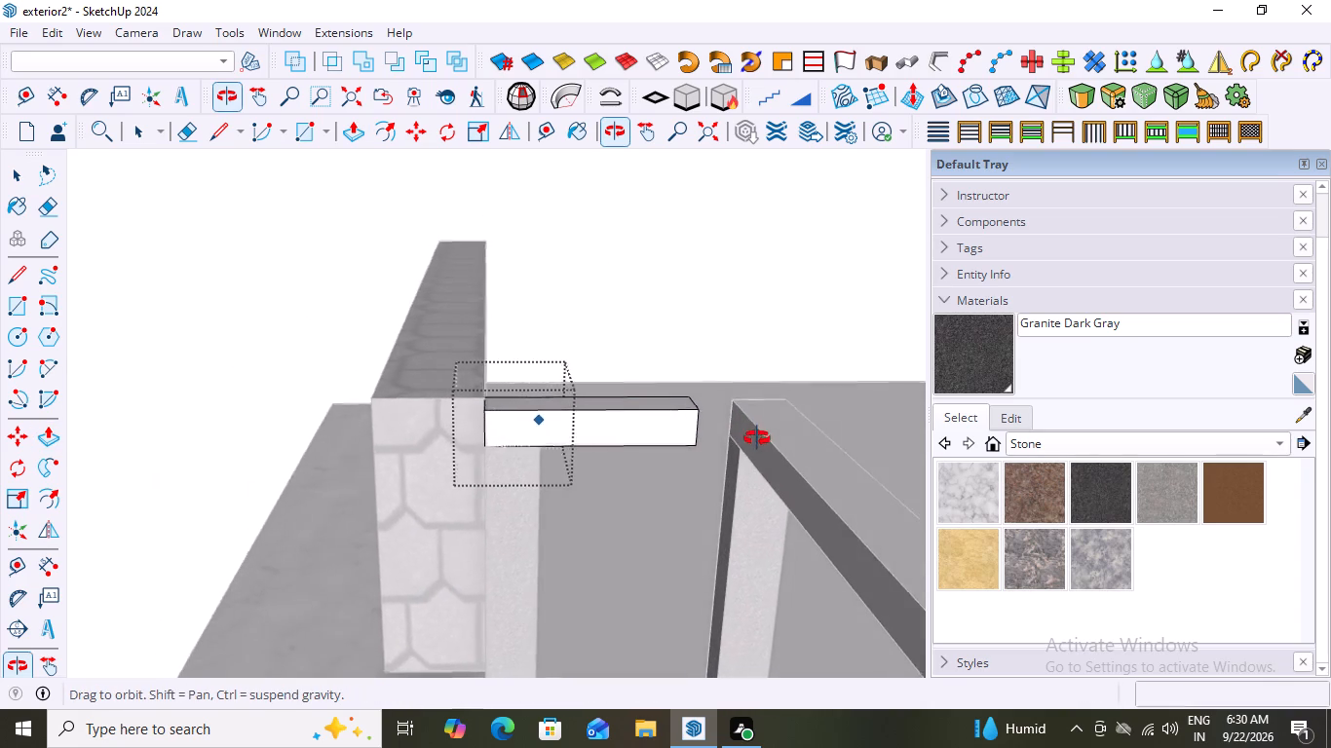
{"action": "middle_click_drag", "start_coordinate": [757, 438], "coordinate": [758, 439]}
{"action": "scroll", "coordinate": [750, 435], "scroll_direction": "up", "scroll_amount": 4}
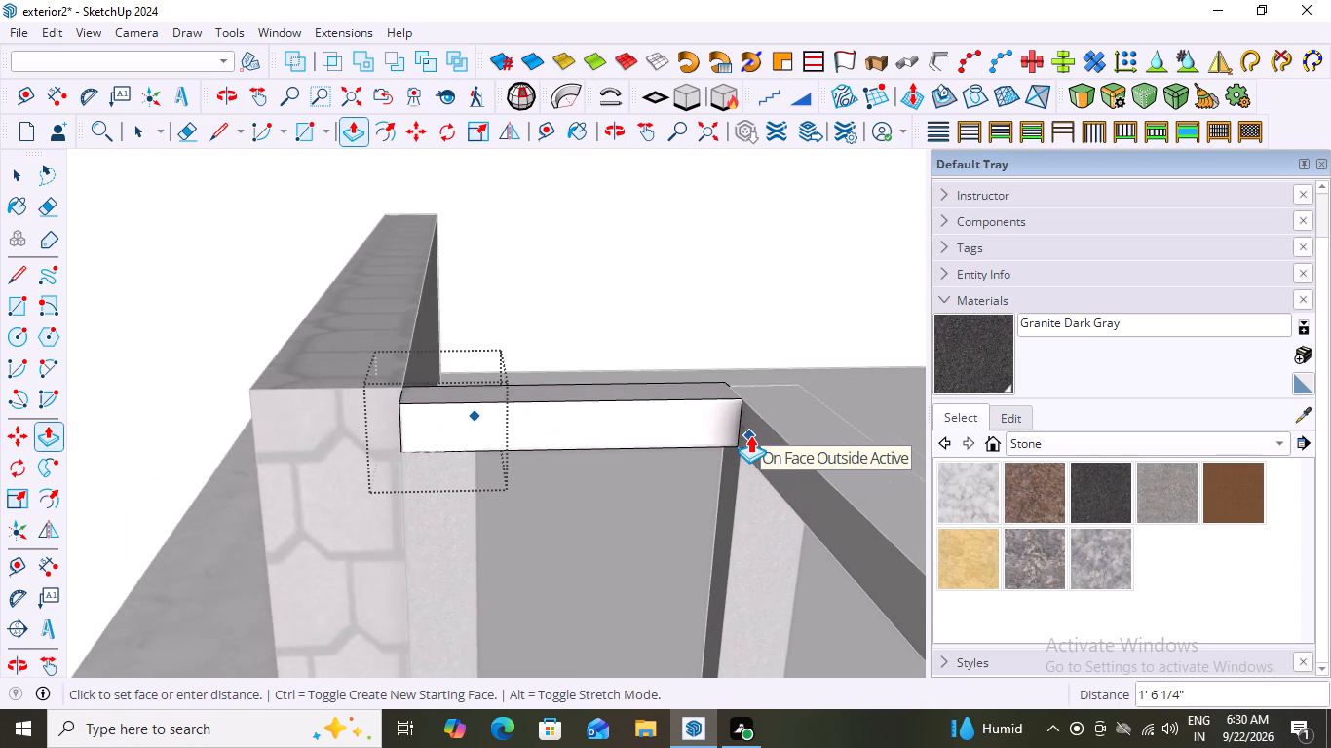
{"action": "scroll", "coordinate": [750, 435], "scroll_direction": "up", "scroll_amount": 3}
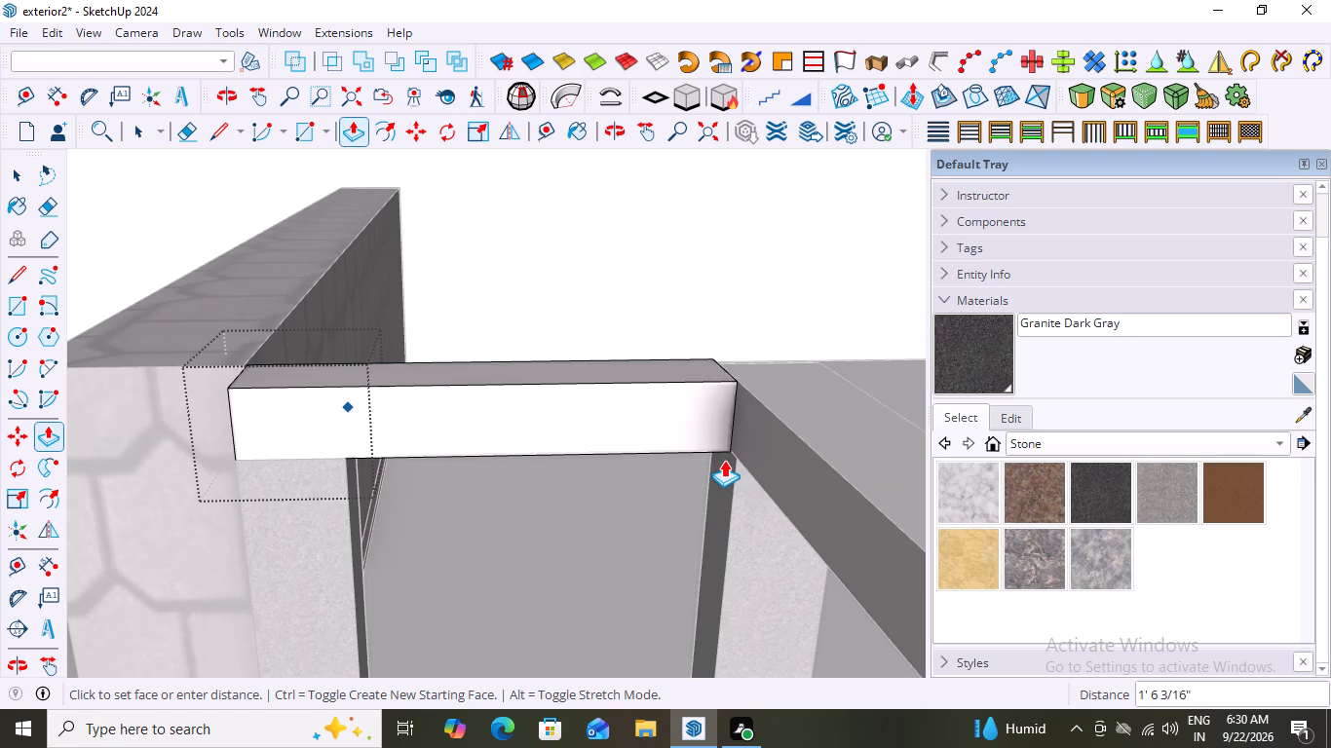
{"action": "left_click", "coordinate": [732, 457]}
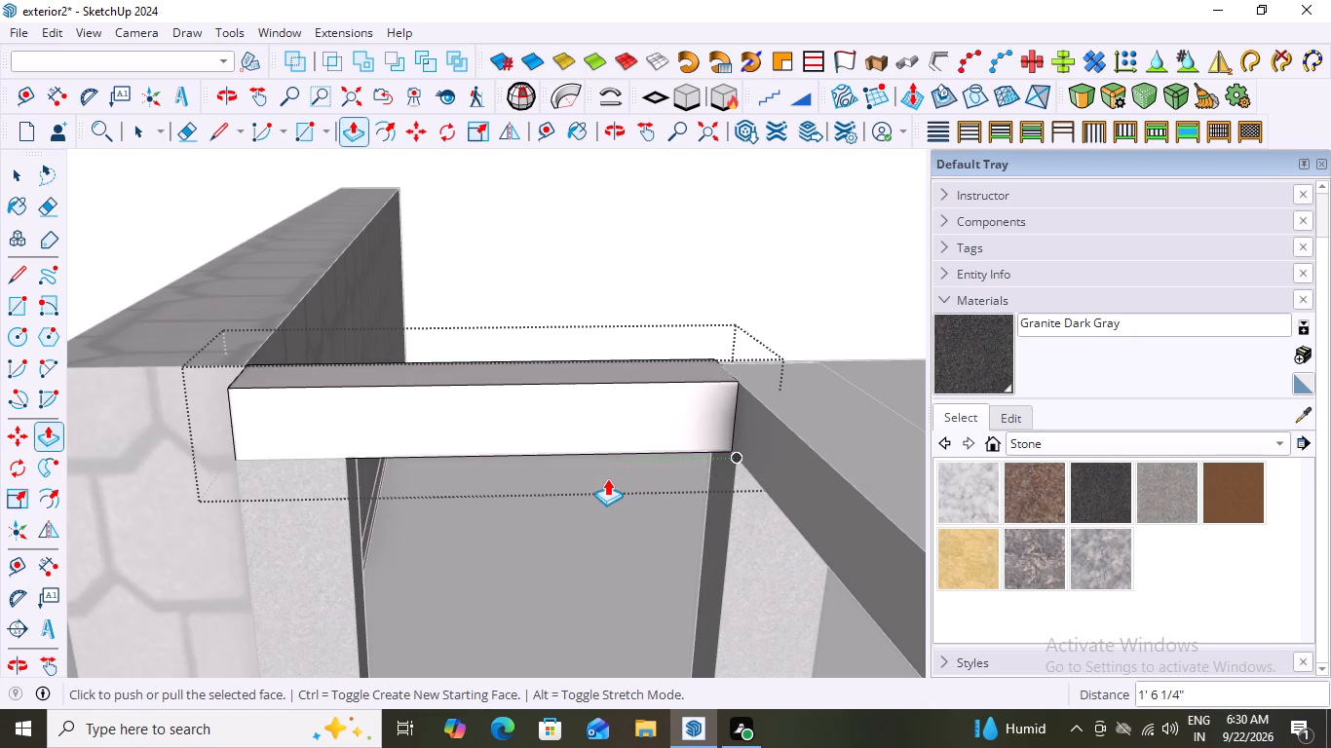
{"action": "key", "text": "space"}
{"action": "scroll", "coordinate": [573, 460], "scroll_direction": "down", "scroll_amount": 5}
{"action": "left_click", "coordinate": [730, 281]}
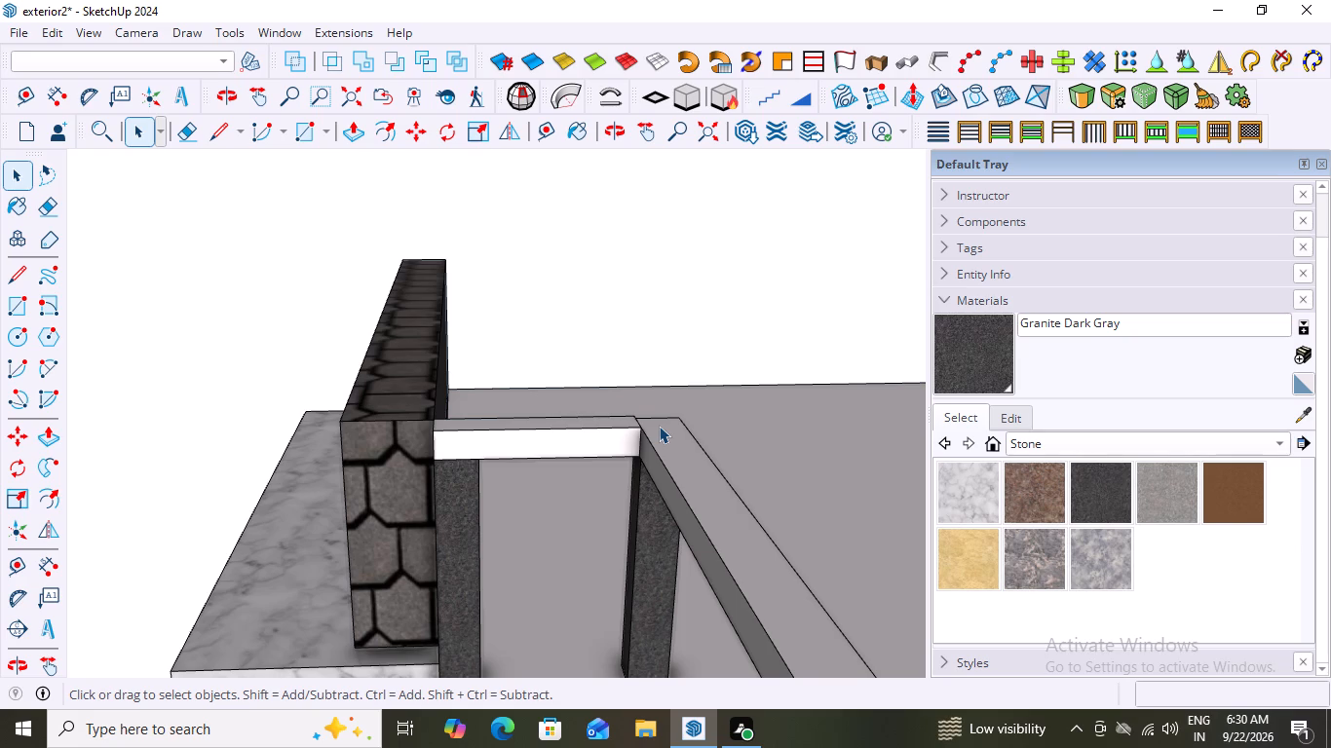
Inside the front white rail's group, extend its end face at the corner post about 9/16" towards the side rail's face.
{"action": "scroll", "coordinate": [627, 470], "scroll_direction": "down", "scroll_amount": 1}
{"action": "middle_click_drag", "start_coordinate": [623, 477], "coordinate": [629, 641]}
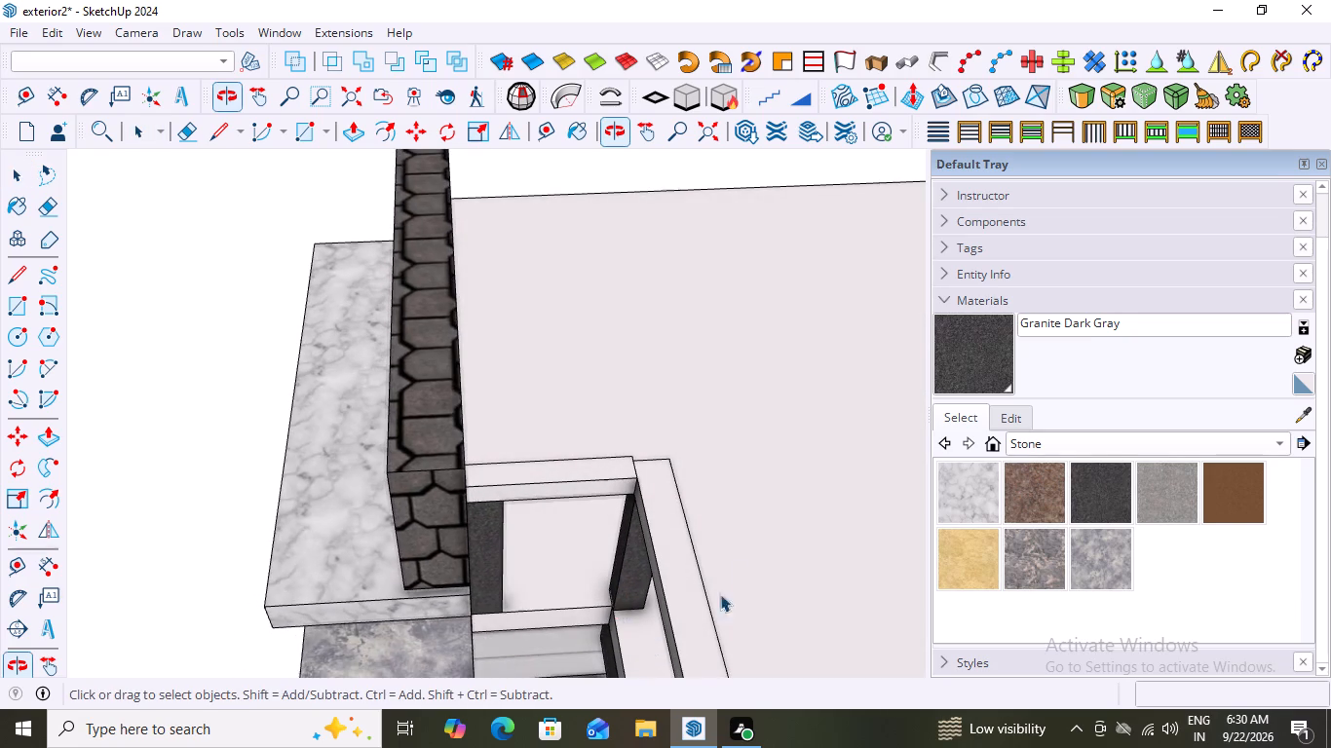
{"action": "scroll", "coordinate": [653, 436], "scroll_direction": "up", "scroll_amount": 5}
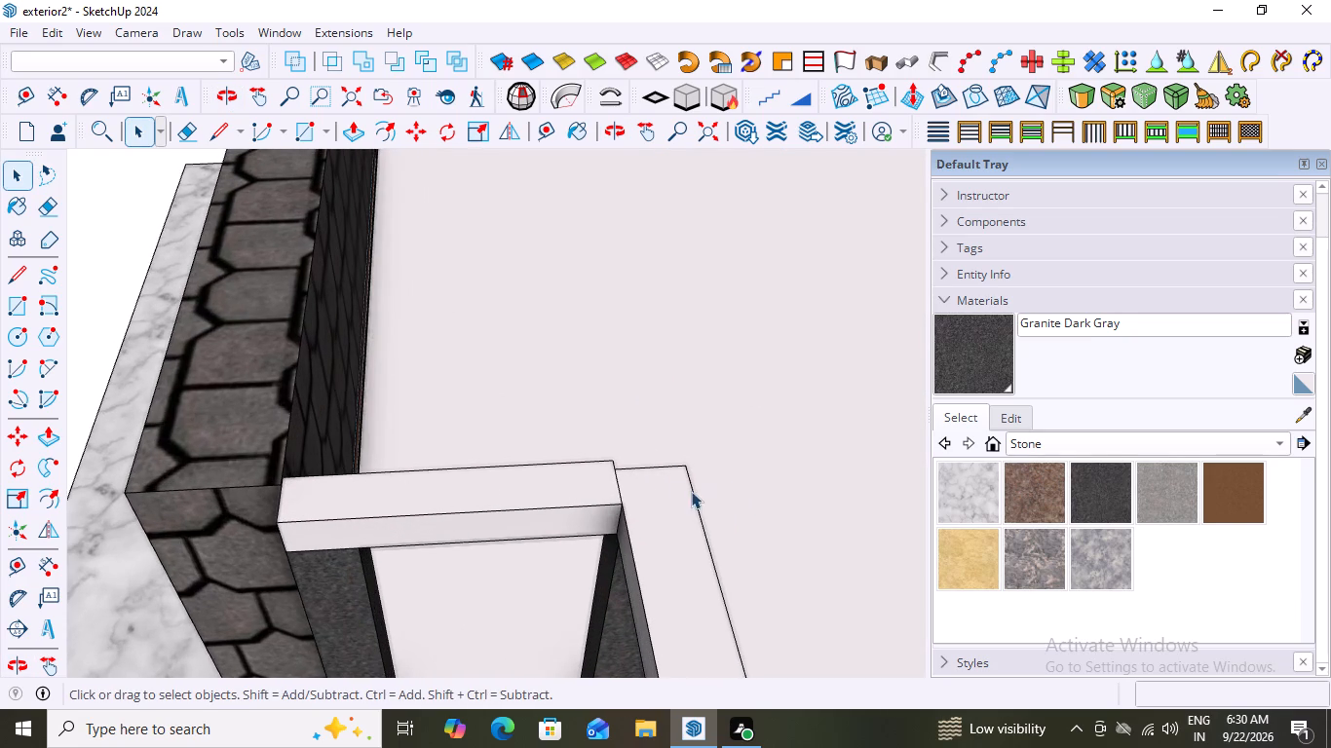
{"action": "scroll", "coordinate": [658, 499], "scroll_direction": "down", "scroll_amount": 2}
{"action": "middle_click_drag", "start_coordinate": [625, 552], "coordinate": [280, 532]}
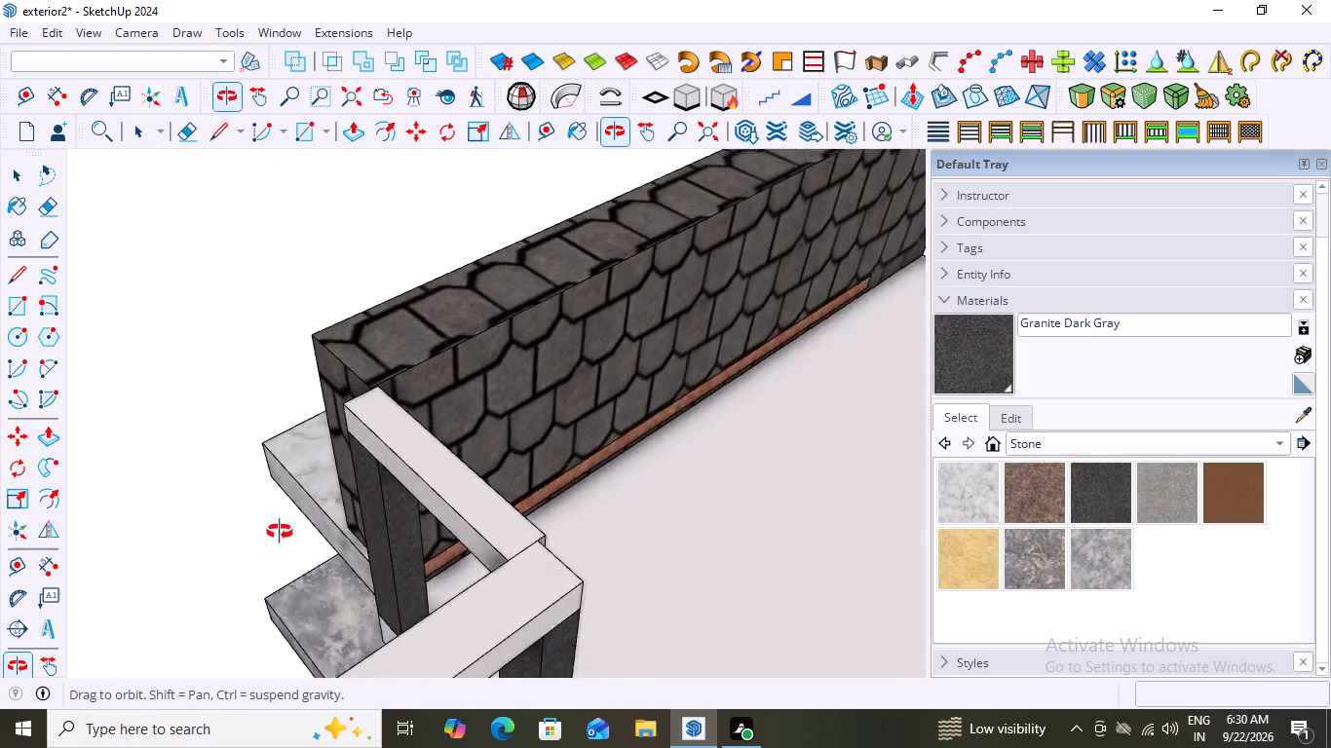
{"action": "middle_click_drag", "start_coordinate": [280, 532], "coordinate": [93, 521]}
{"action": "middle_click_drag", "start_coordinate": [463, 550], "coordinate": [287, 544]}
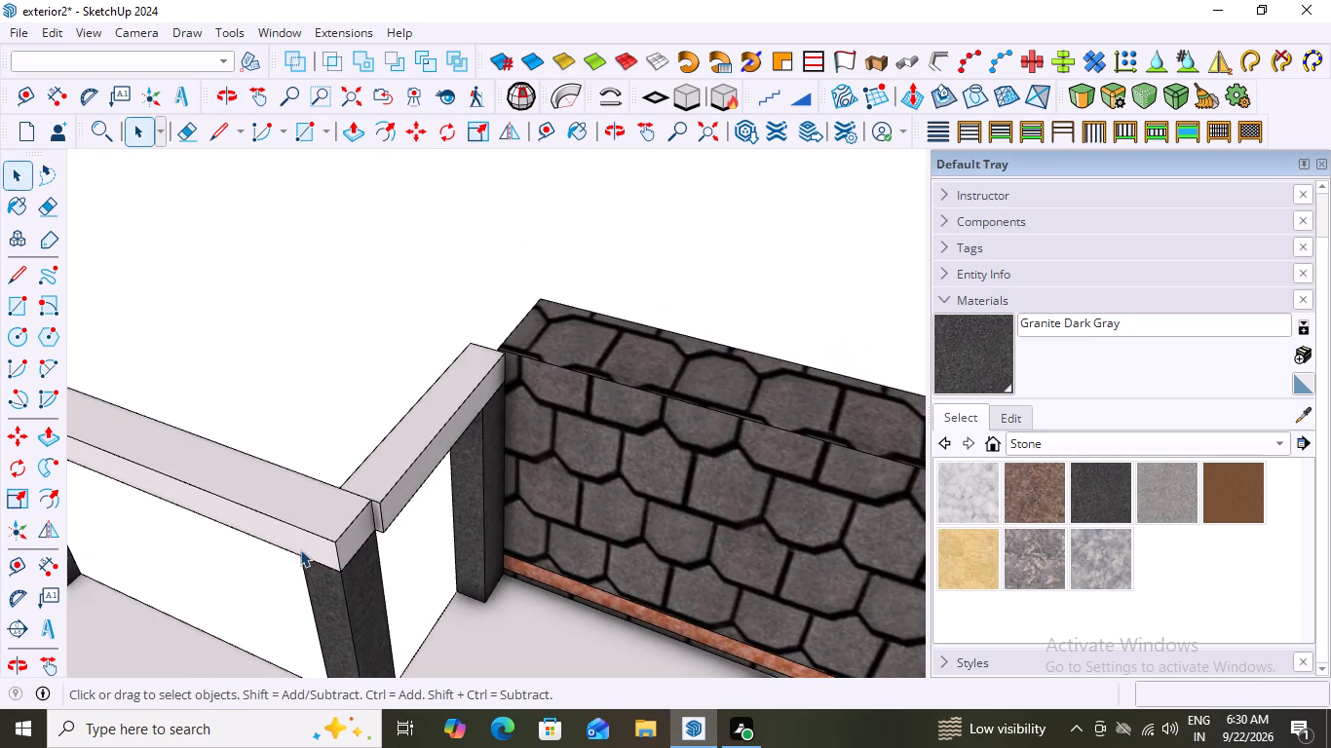
{"action": "middle_click_drag", "start_coordinate": [369, 541], "coordinate": [273, 467]}
{"action": "scroll", "coordinate": [292, 495], "scroll_direction": "up", "scroll_amount": 5}
{"action": "triple_click", "coordinate": [337, 467]}
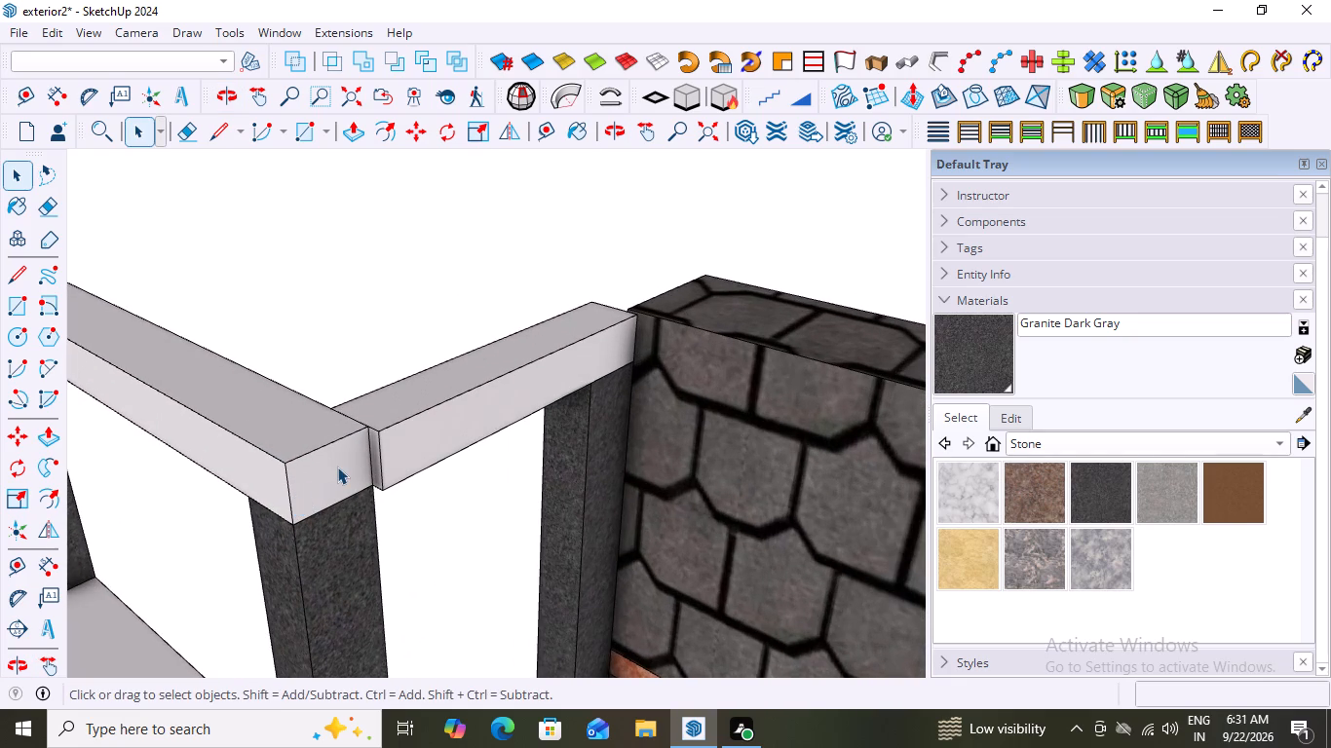
{"action": "left_click", "coordinate": [337, 467]}
{"action": "left_click", "coordinate": [330, 470]}
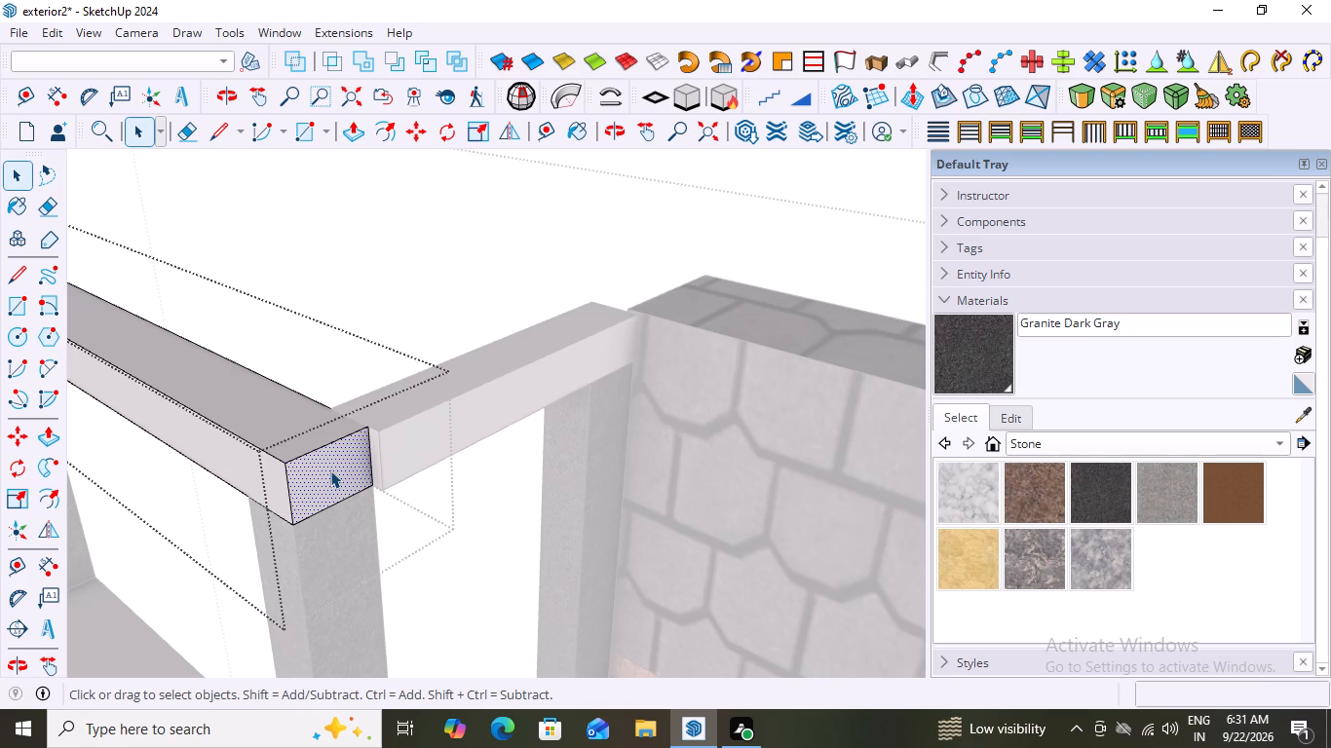
{"action": "key", "text": "p"}
{"action": "left_click", "coordinate": [332, 459]}
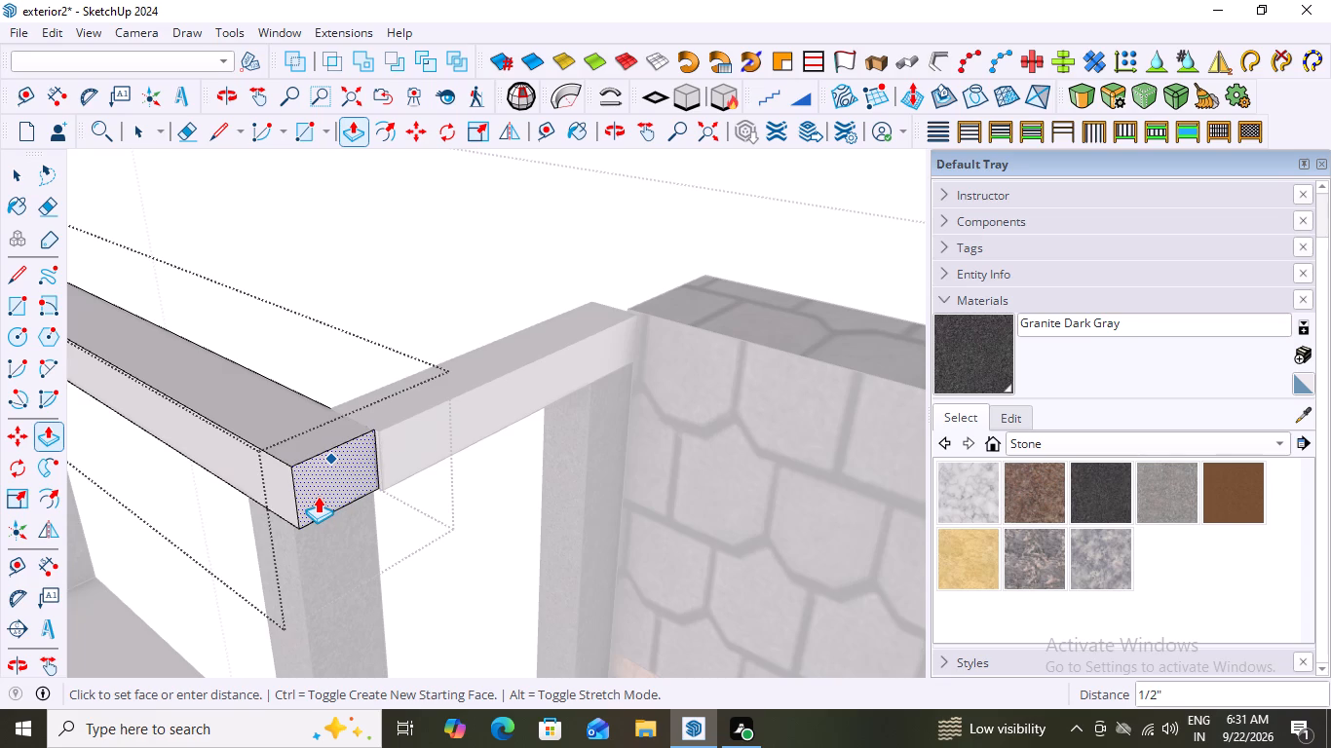
{"action": "left_click", "coordinate": [319, 497]}
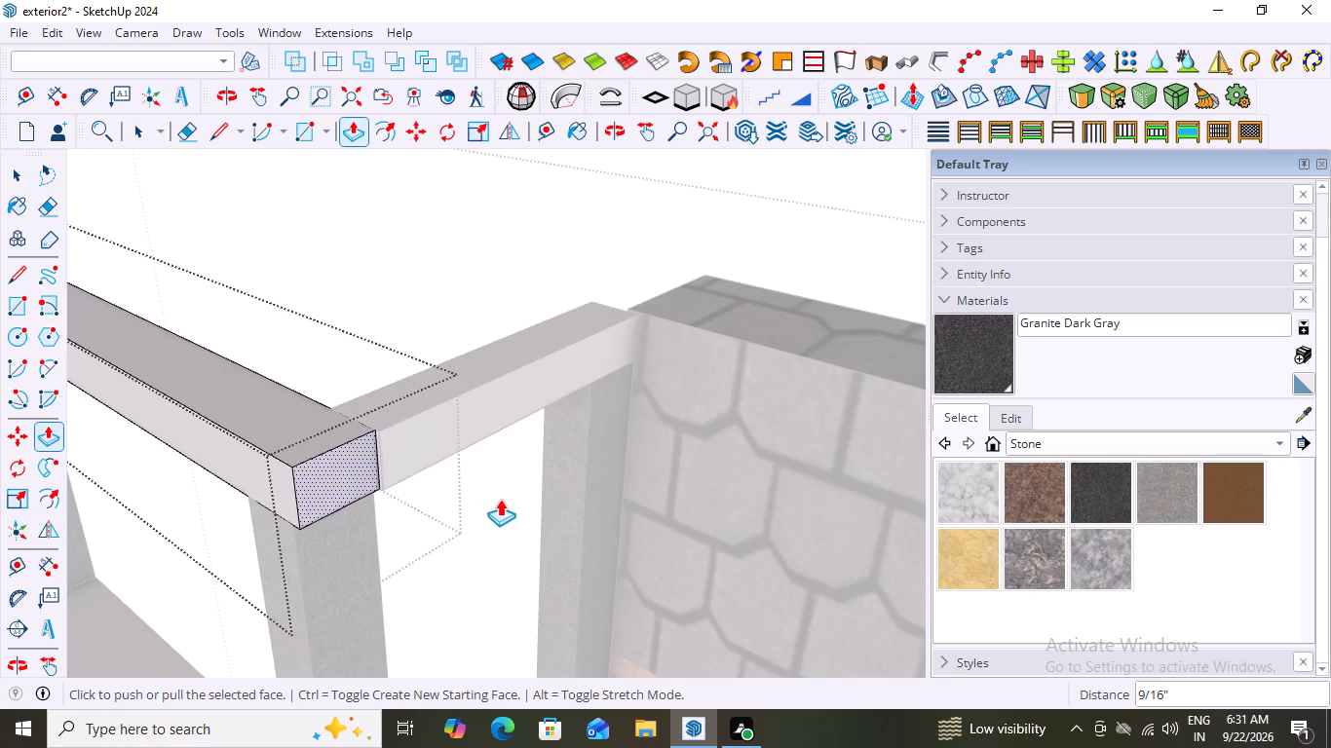
{"action": "key", "text": "Escape"}
{"action": "left_click", "coordinate": [475, 488]}
{"action": "scroll", "coordinate": [446, 505], "scroll_direction": "down", "scroll_amount": 3}
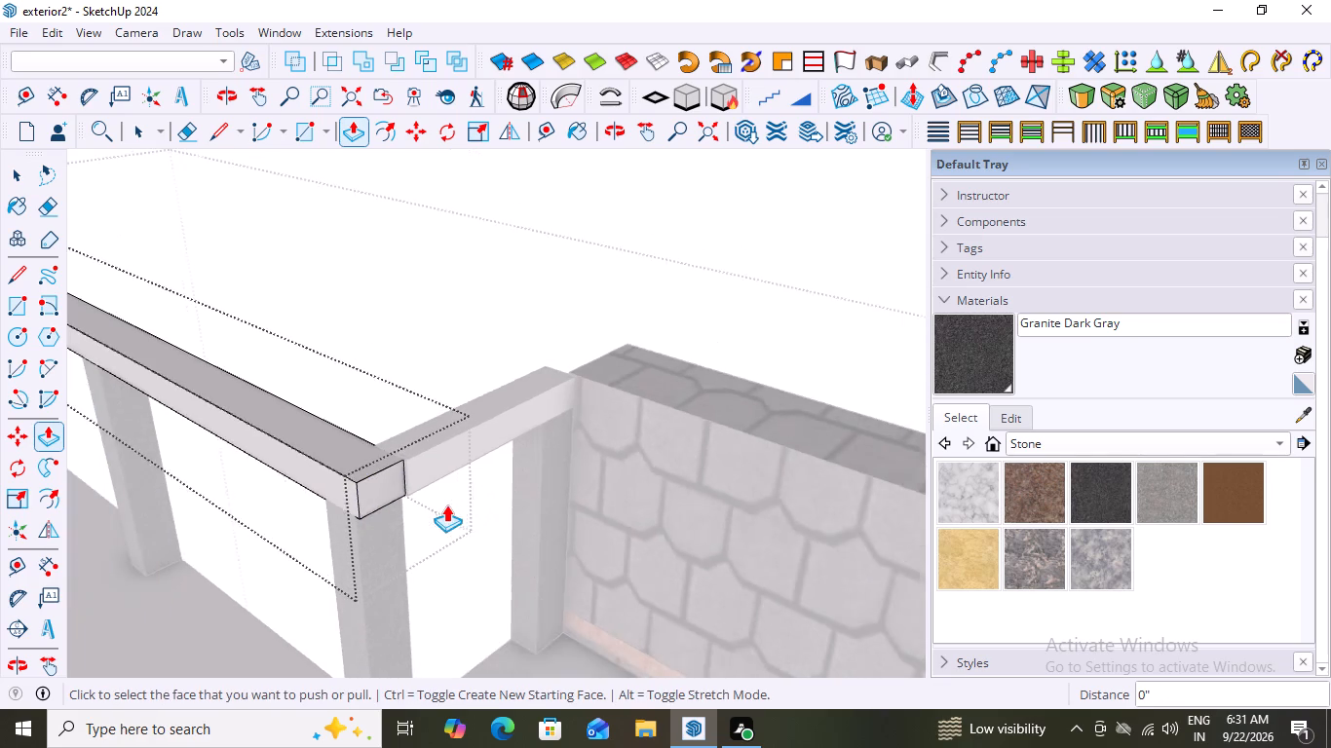
{"action": "scroll", "coordinate": [446, 505], "scroll_direction": "down", "scroll_amount": 14}
{"action": "key", "text": "space"}
{"action": "left_click", "coordinate": [595, 357]}
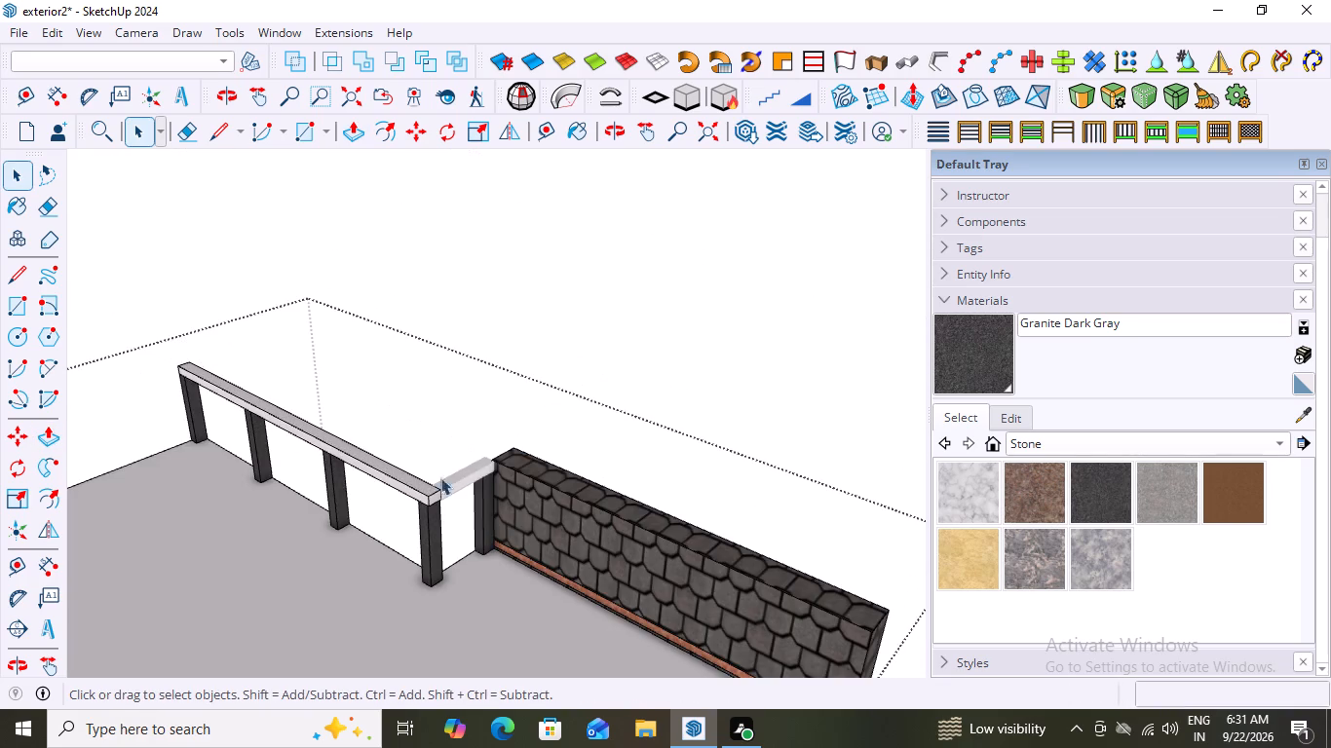
Extend the front rail's end face a further 1/4" so it sits flush with the side rail at the corner.
{"action": "middle_click_drag", "start_coordinate": [346, 499], "coordinate": [506, 537]}
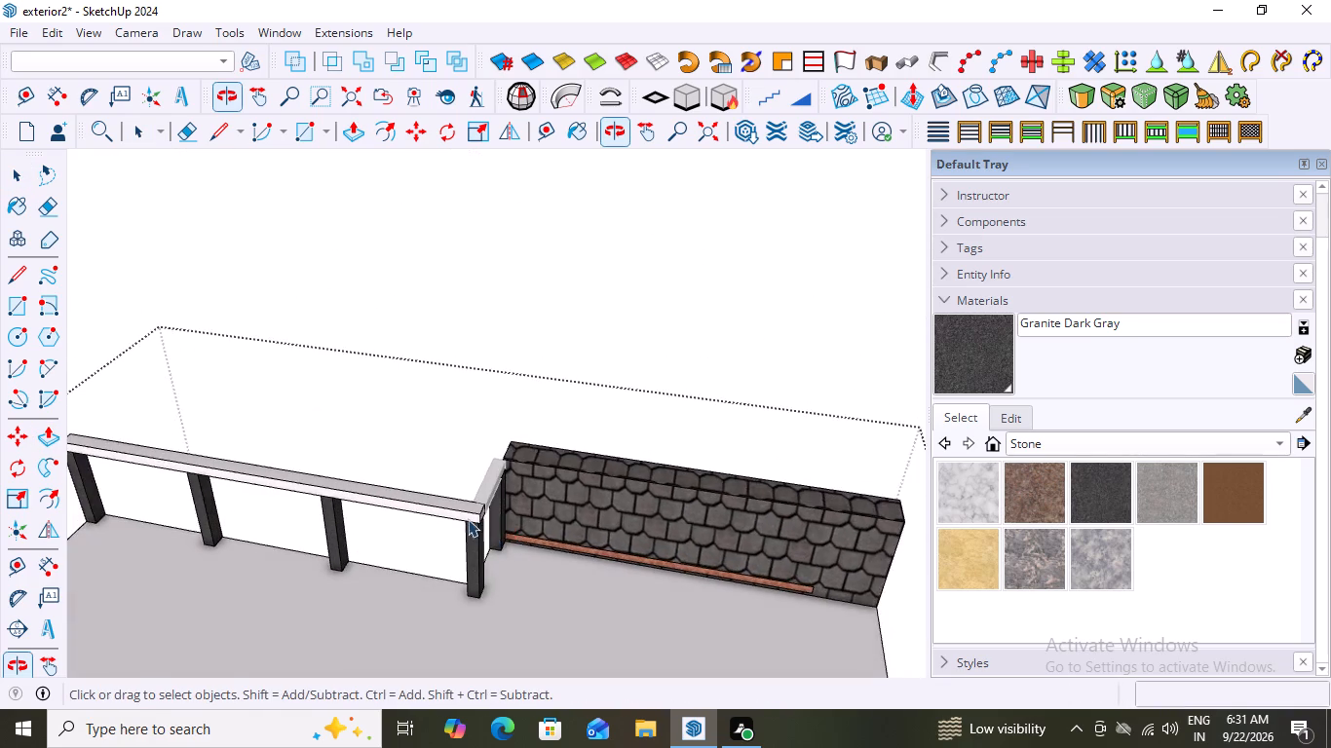
{"action": "scroll", "coordinate": [468, 518], "scroll_direction": "up", "scroll_amount": 15}
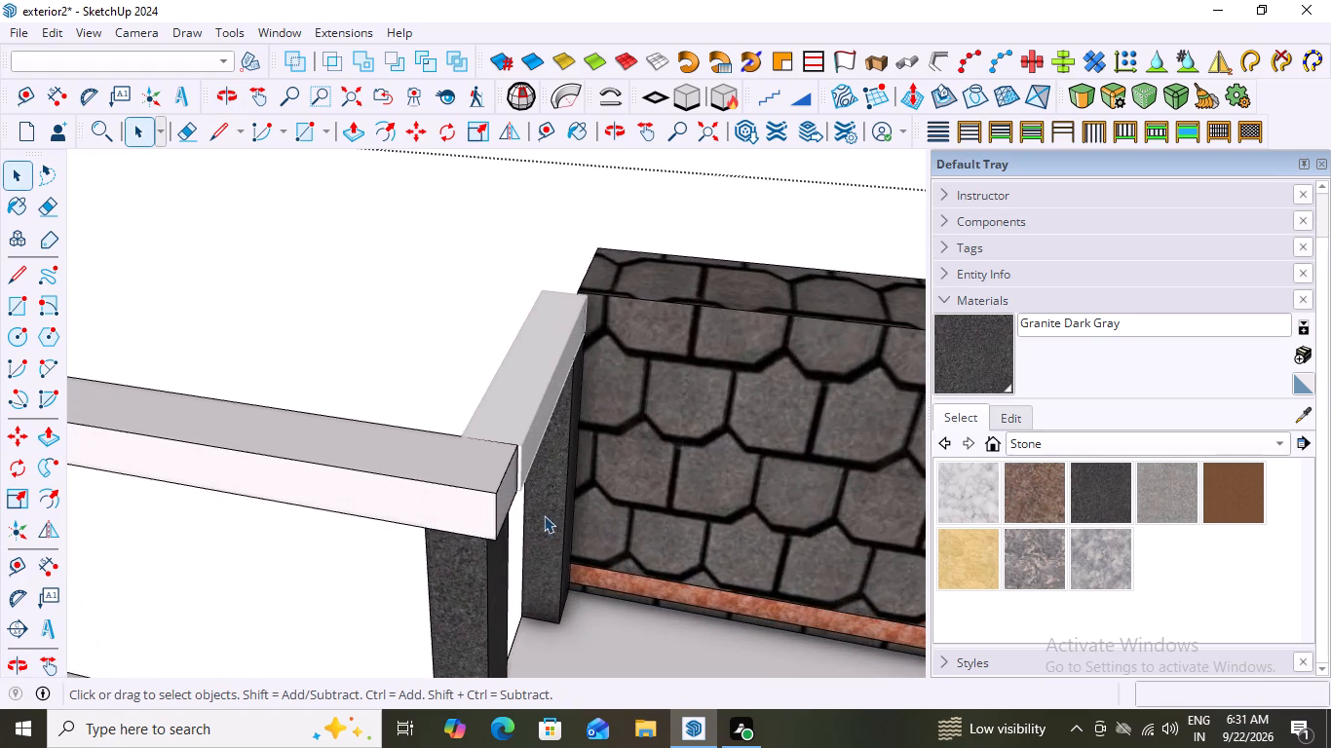
{"action": "middle_click_drag", "start_coordinate": [537, 515], "coordinate": [551, 351]}
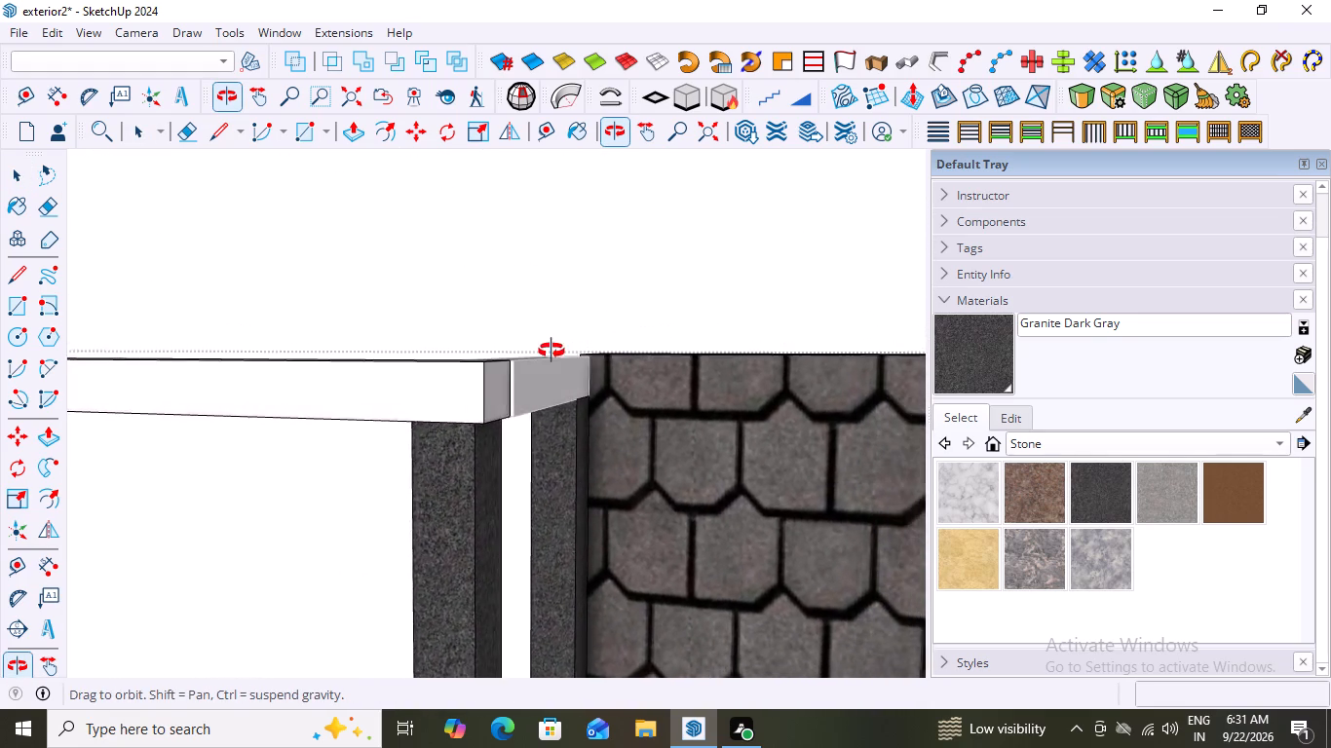
{"action": "middle_click_drag", "start_coordinate": [551, 351], "coordinate": [300, 542]}
{"action": "scroll", "coordinate": [418, 450], "scroll_direction": "up", "scroll_amount": 17}
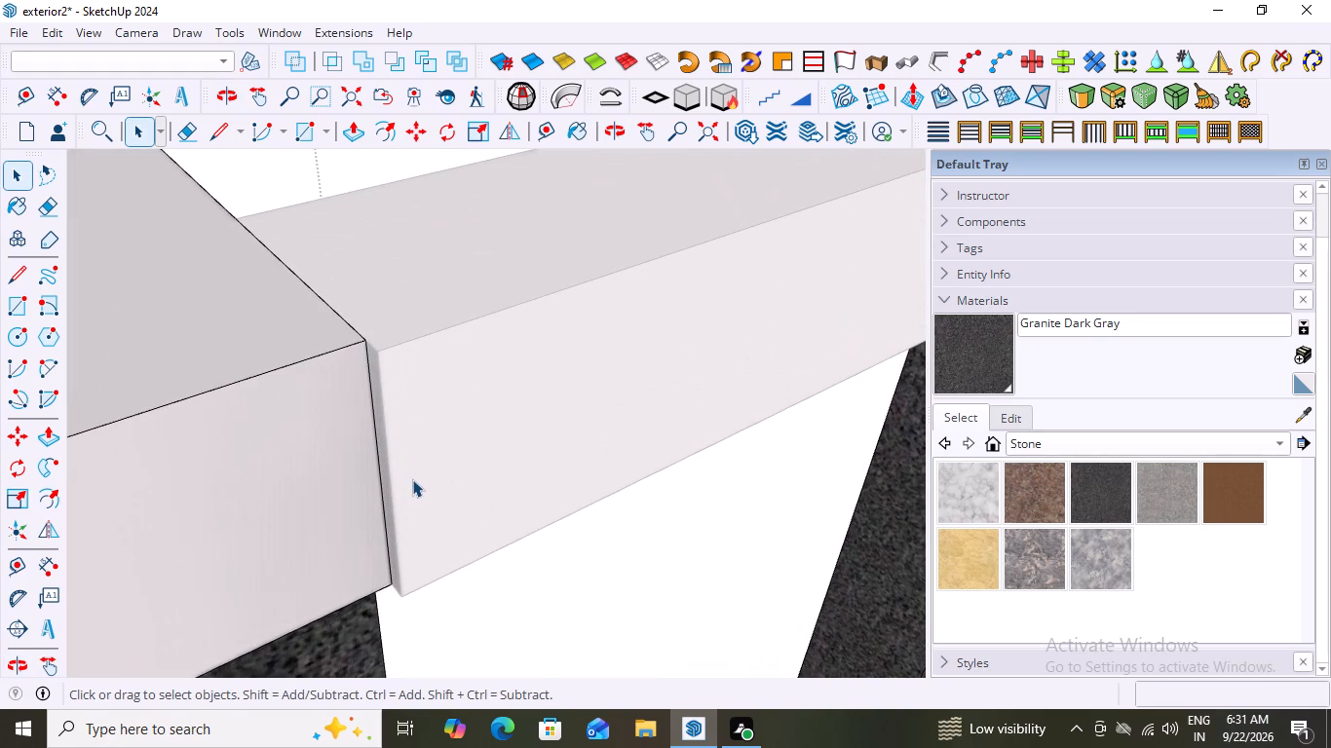
{"action": "scroll", "coordinate": [412, 479], "scroll_direction": "down", "scroll_amount": 11}
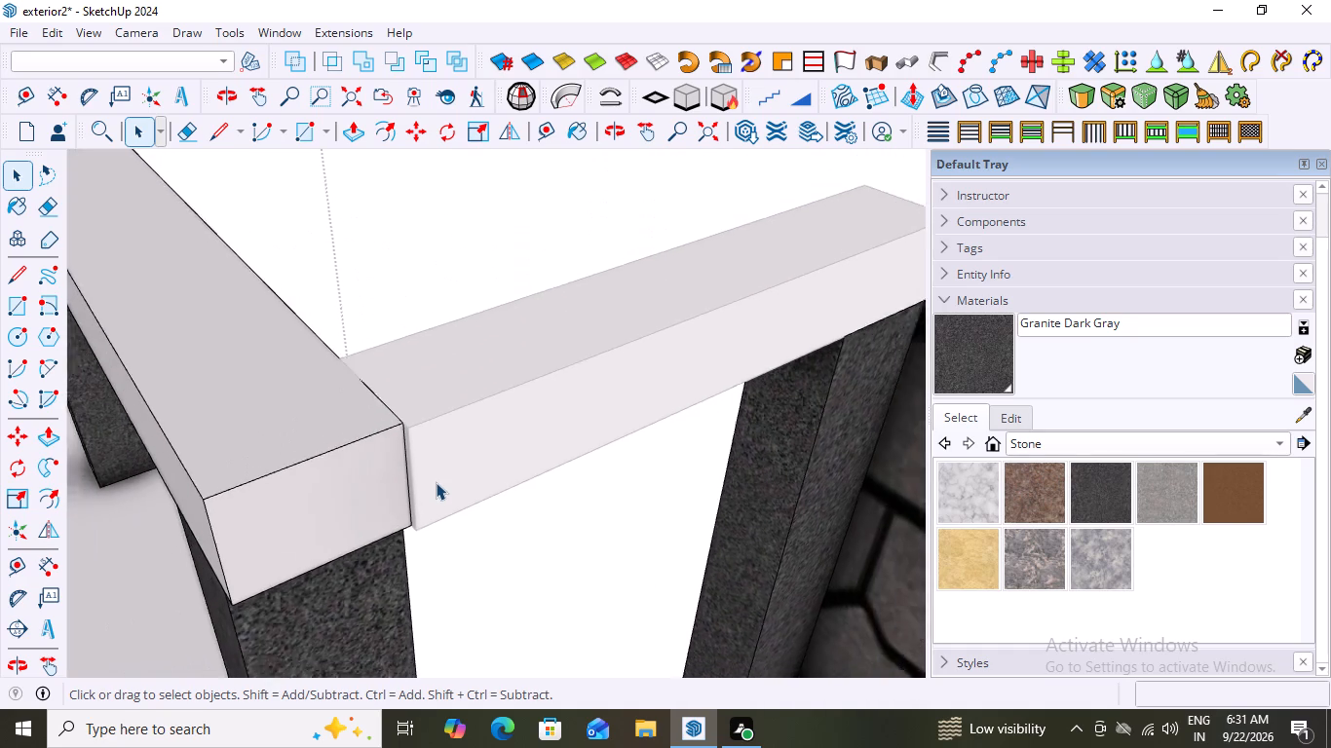
{"action": "scroll", "coordinate": [436, 482], "scroll_direction": "down", "scroll_amount": 1}
{"action": "scroll", "coordinate": [379, 523], "scroll_direction": "up", "scroll_amount": 2}
{"action": "double_click", "coordinate": [381, 500]}
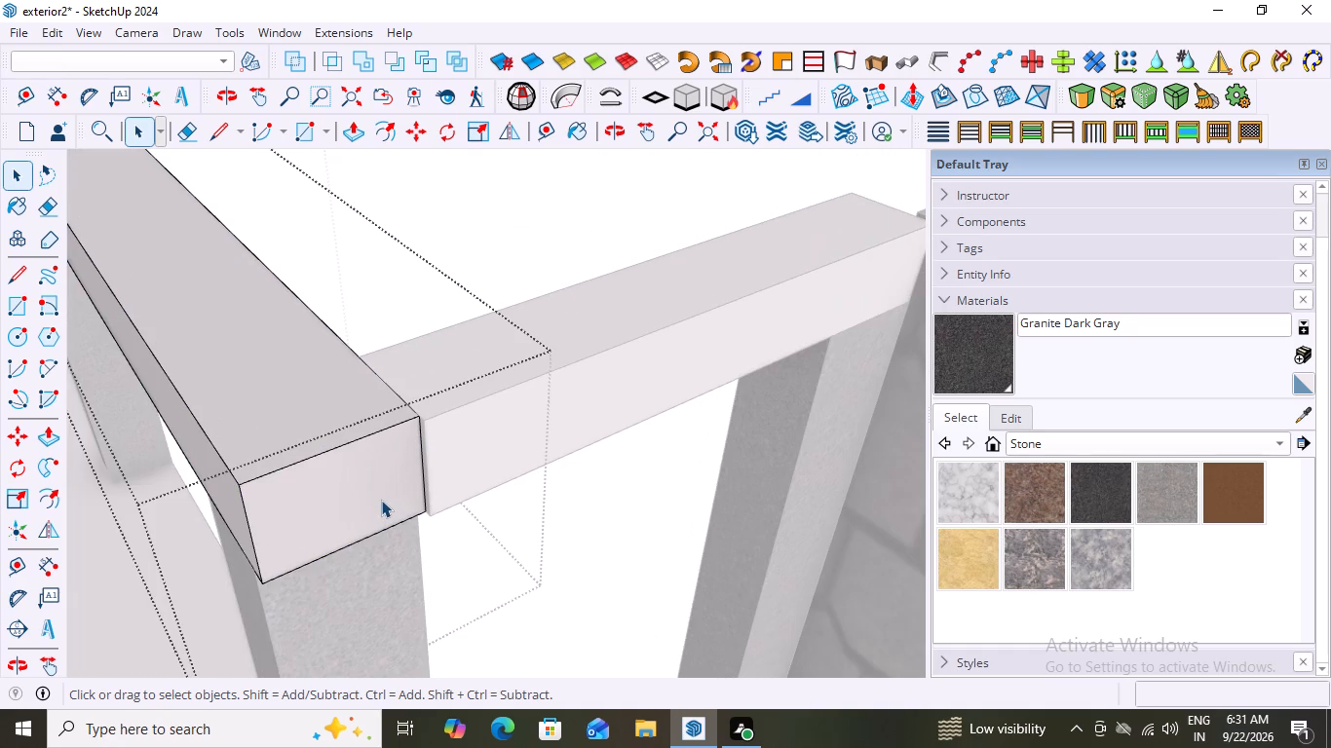
{"action": "left_click", "coordinate": [381, 497]}
{"action": "key", "text": "p"}
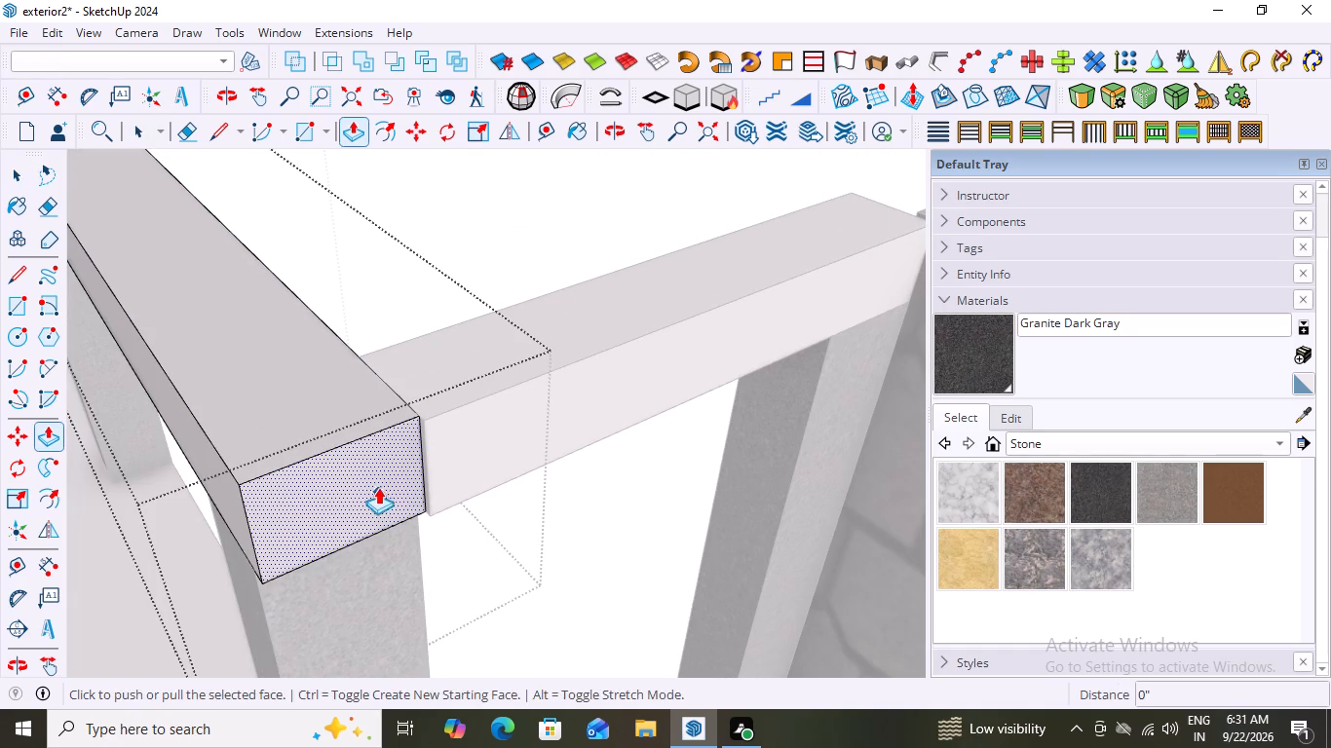
{"action": "left_click", "coordinate": [378, 483]}
{"action": "left_click", "coordinate": [380, 491]}
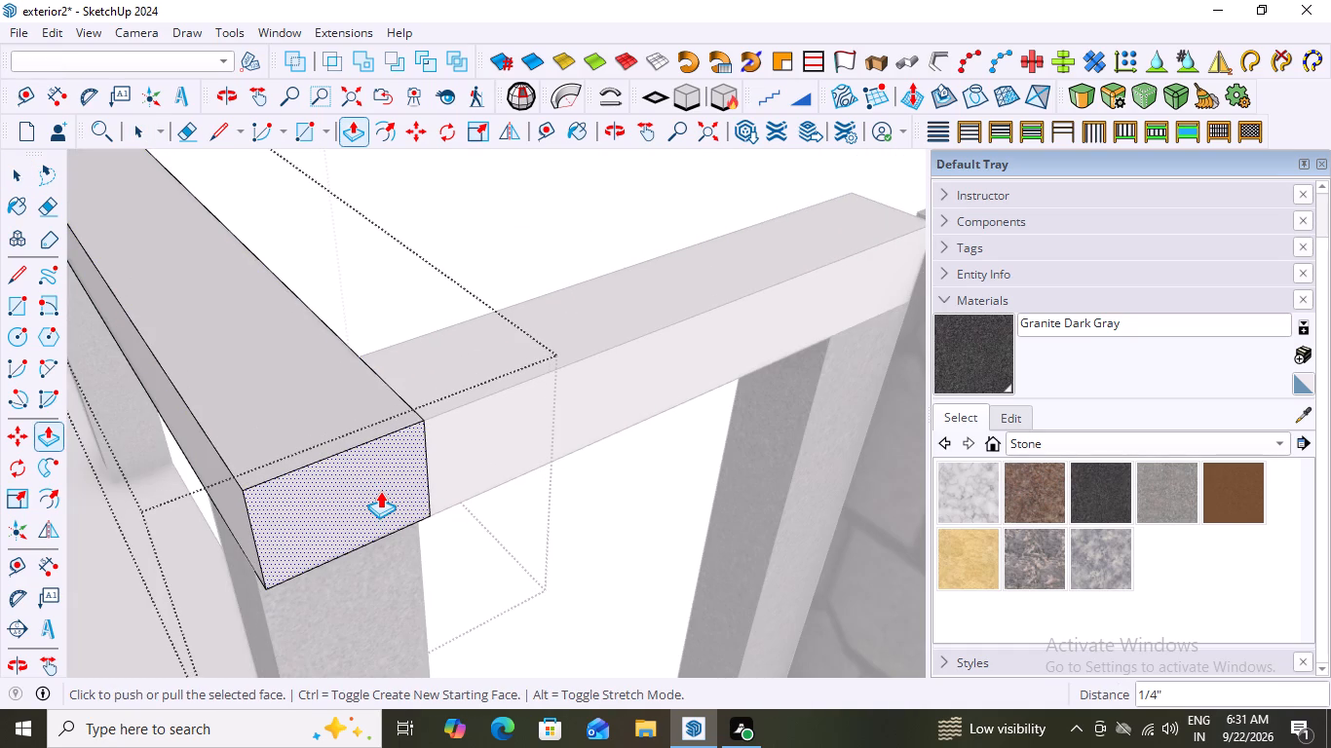
{"action": "key", "text": "space"}
{"action": "left_click", "coordinate": [532, 523]}
{"action": "scroll", "coordinate": [515, 534], "scroll_direction": "down", "scroll_amount": 2}
{"action": "middle_click_drag", "start_coordinate": [475, 532], "coordinate": [399, 499]}
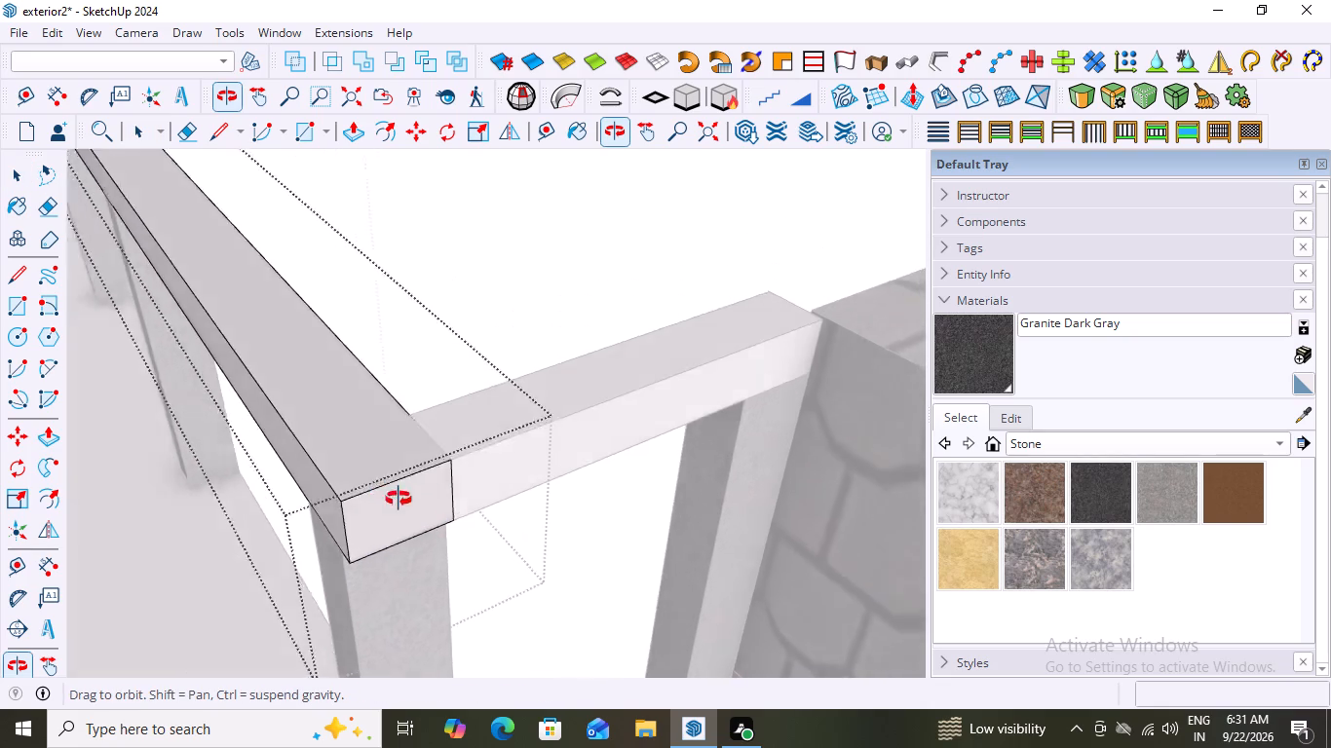
Close the front rail's group and examine the corner joint between the front and side rails from several sides.
{"action": "middle_click_drag", "start_coordinate": [399, 499], "coordinate": [730, 341]}
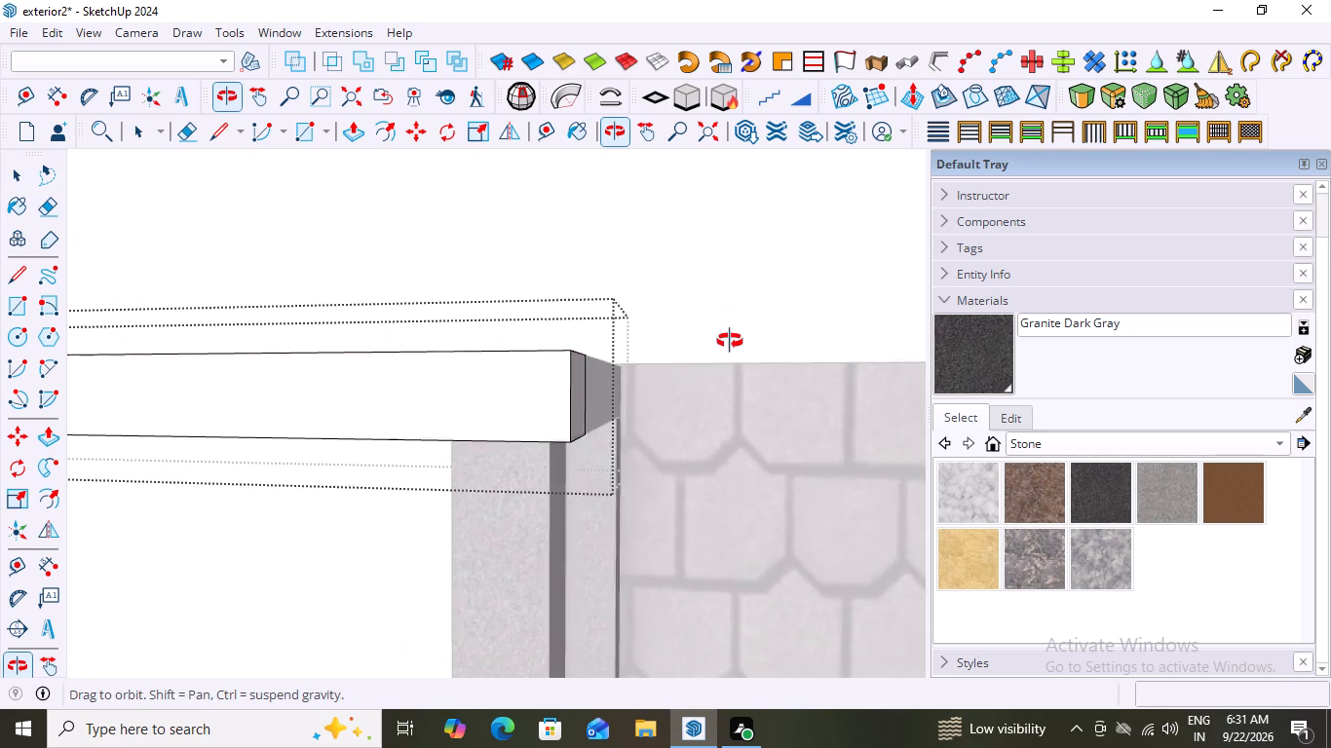
{"action": "middle_click_drag", "start_coordinate": [730, 341], "coordinate": [492, 552]}
{"action": "left_click", "coordinate": [529, 313]}
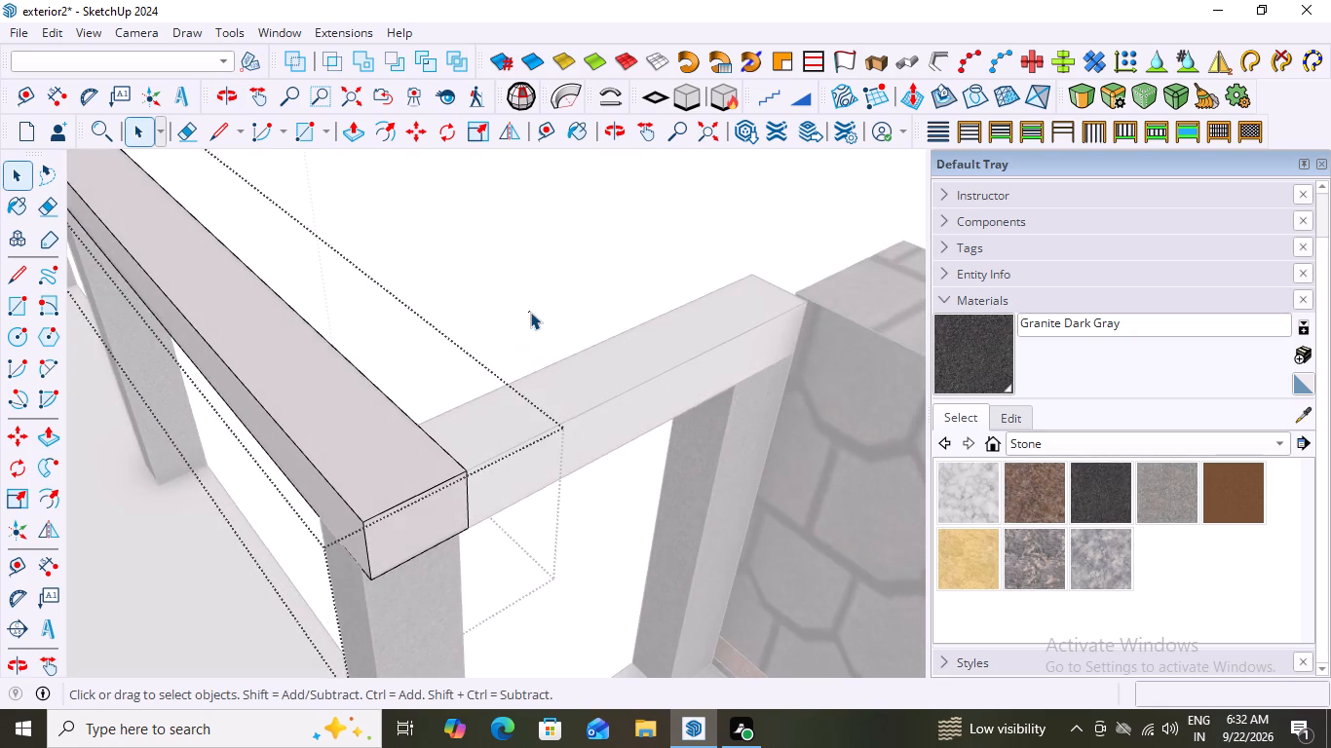
{"action": "left_click", "coordinate": [547, 438]}
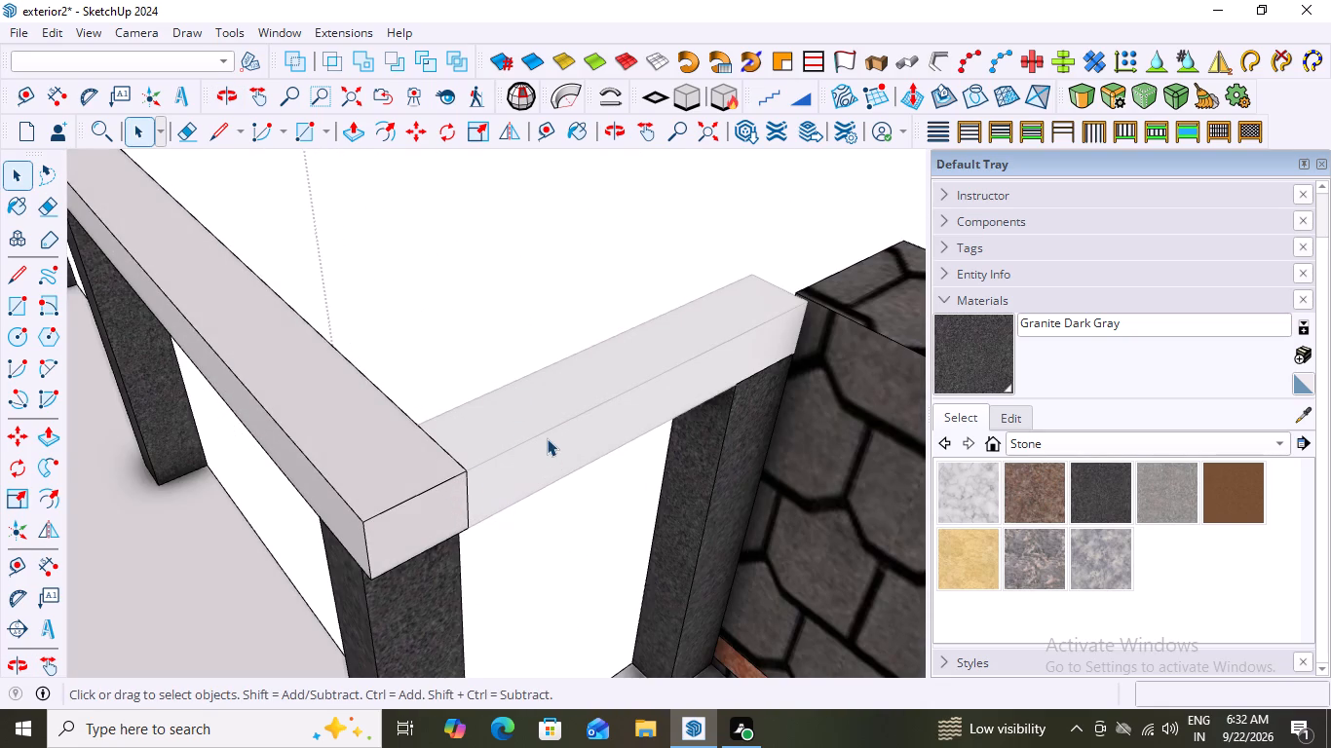
{"action": "double_click", "coordinate": [503, 415]}
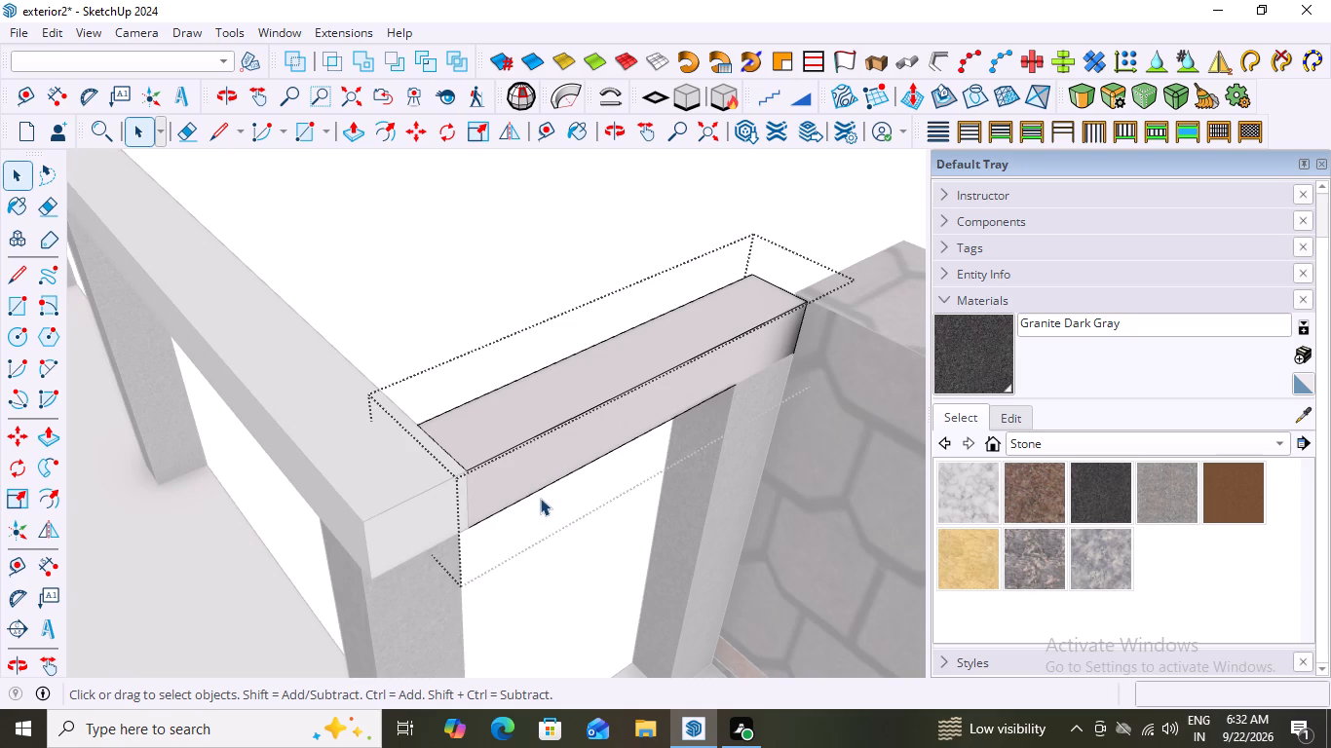
{"action": "left_click", "coordinate": [539, 509]}
{"action": "scroll", "coordinate": [542, 507], "scroll_direction": "down", "scroll_amount": 20}
{"action": "scroll", "coordinate": [542, 507], "scroll_direction": "down", "scroll_amount": 3}
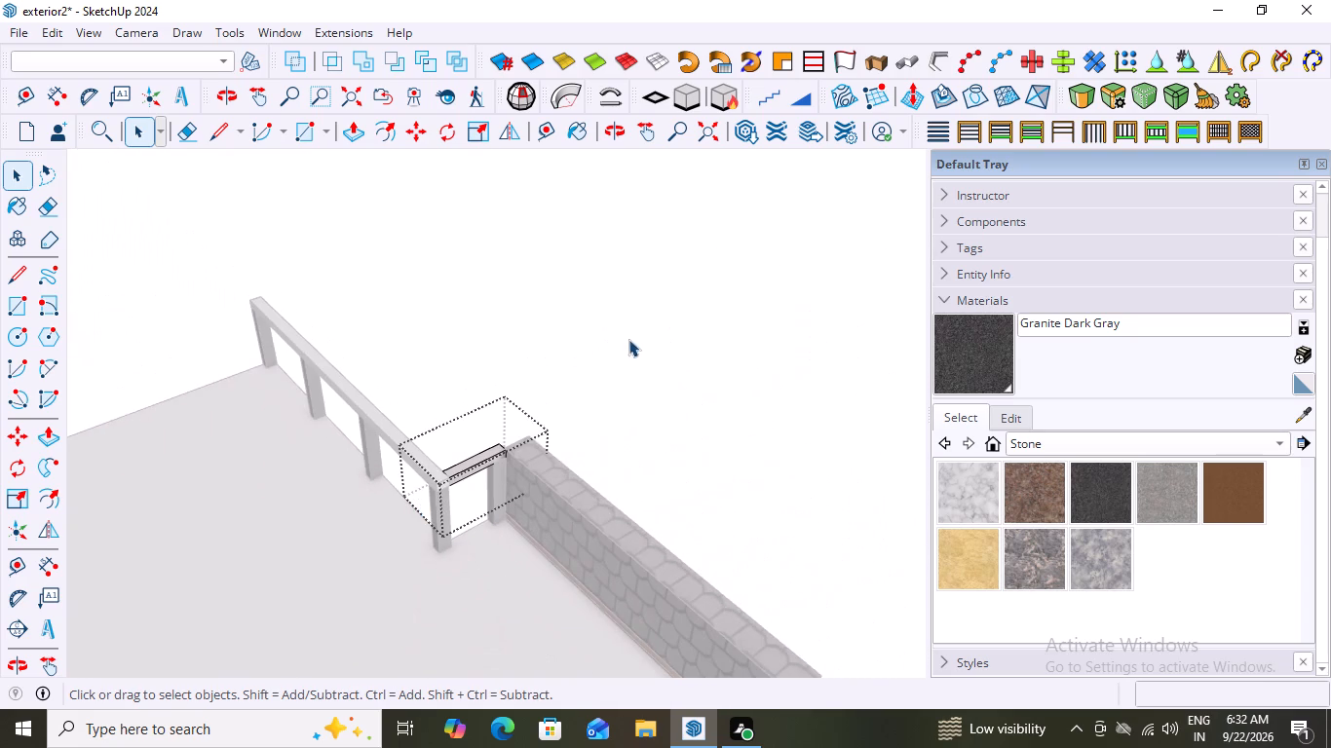
{"action": "left_click_drag", "start_coordinate": [628, 339], "coordinate": [622, 362]}
{"action": "scroll", "coordinate": [689, 405], "scroll_direction": "down", "scroll_amount": 15}
{"action": "left_click", "coordinate": [696, 337]}
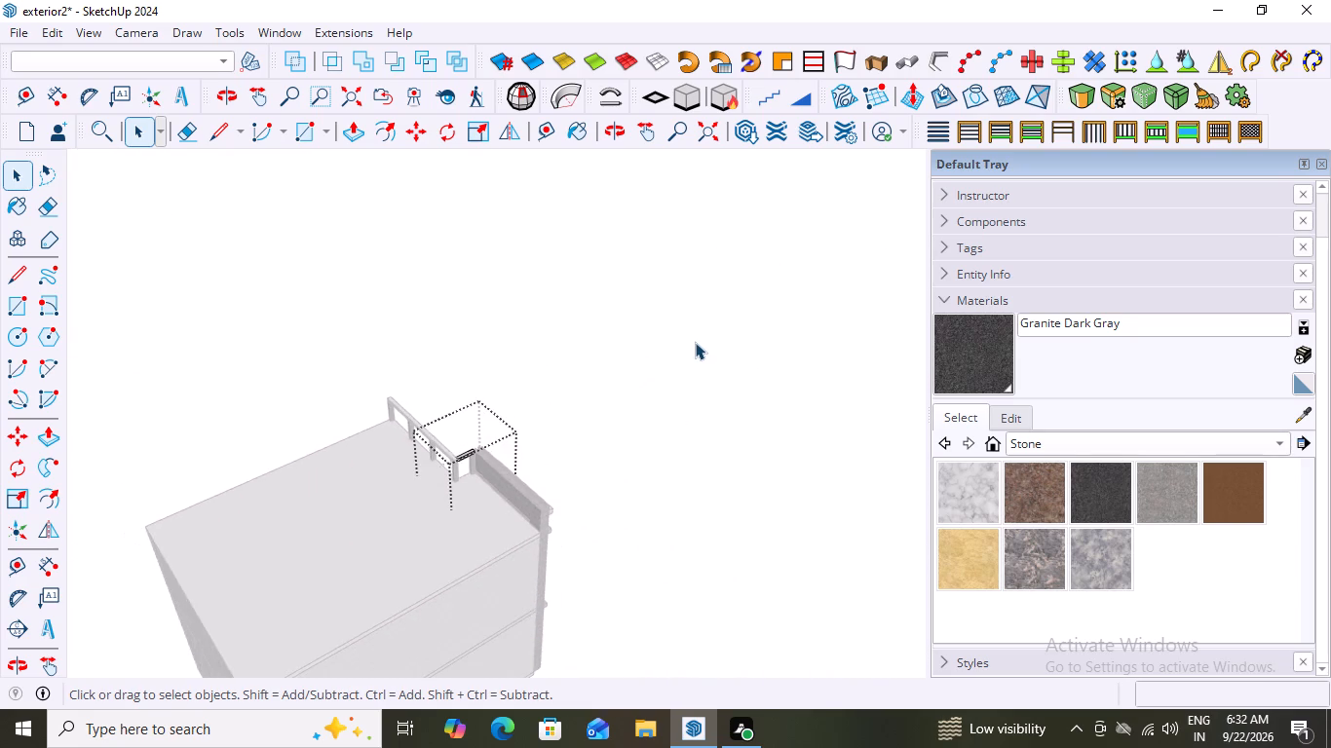
{"action": "middle_click_drag", "start_coordinate": [635, 419], "coordinate": [513, 475]}
{"action": "scroll", "coordinate": [454, 462], "scroll_direction": "up", "scroll_amount": 9}
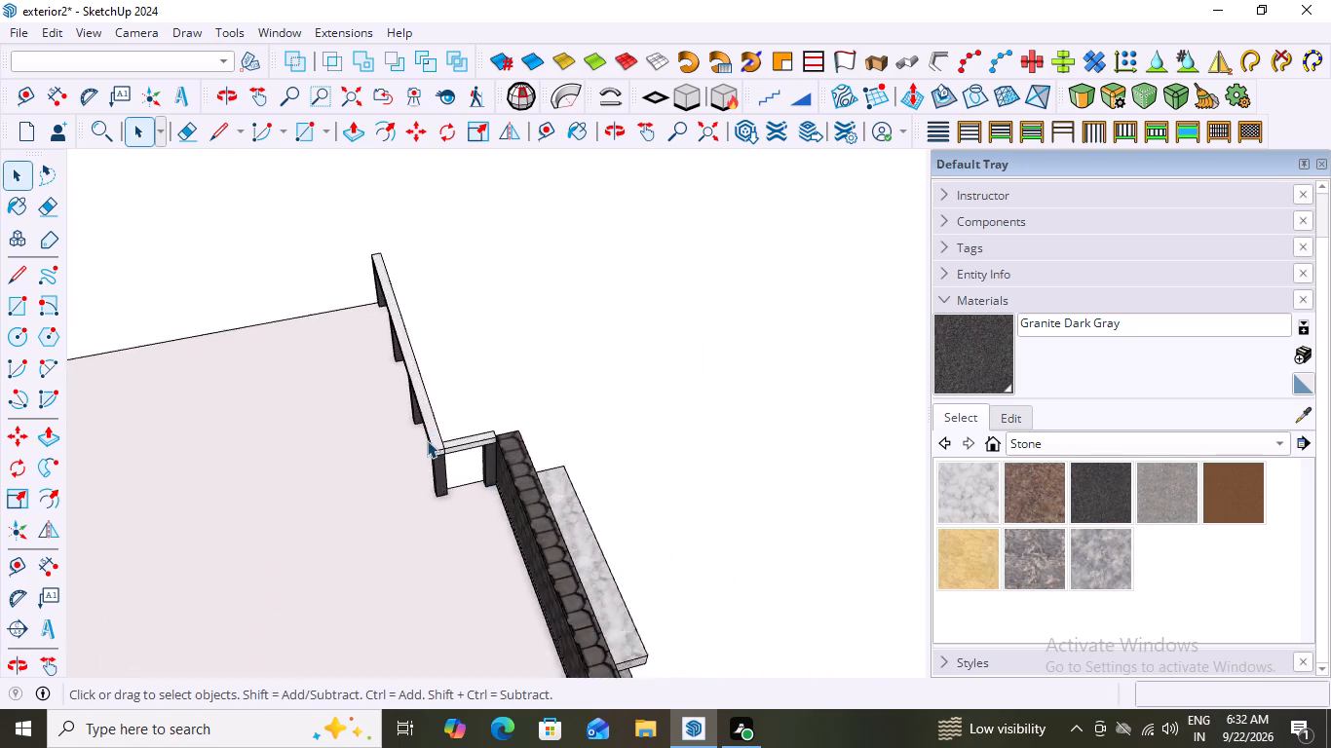
{"action": "scroll", "coordinate": [427, 440], "scroll_direction": "up", "scroll_amount": 8}
{"action": "middle_click_drag", "start_coordinate": [475, 487], "coordinate": [246, 498]}
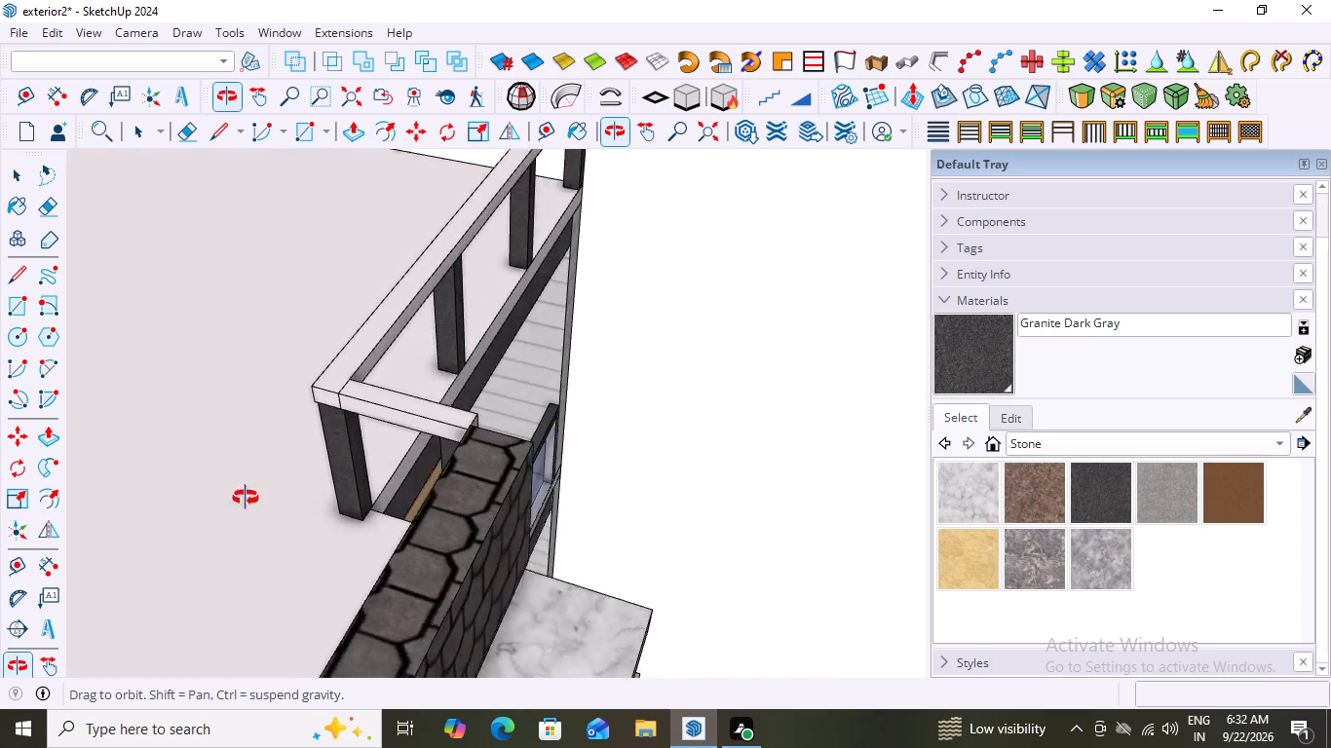
{"action": "middle_click_drag", "start_coordinate": [246, 498], "coordinate": [272, 531]}
{"action": "scroll", "coordinate": [399, 454], "scroll_direction": "up", "scroll_amount": 3}
{"action": "middle_click_drag", "start_coordinate": [380, 473], "coordinate": [170, 419]}
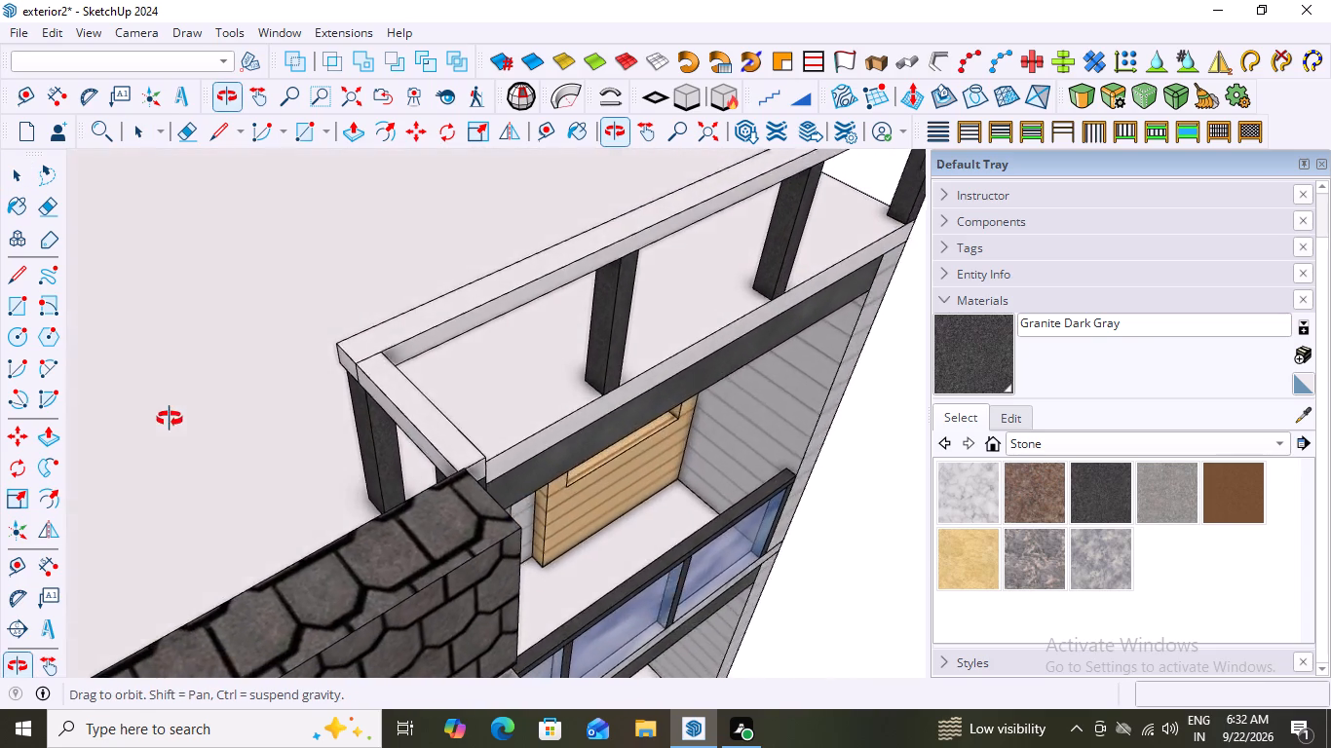
{"action": "middle_click_drag", "start_coordinate": [170, 419], "coordinate": [513, 375]}
{"action": "scroll", "coordinate": [285, 486], "scroll_direction": "up", "scroll_amount": 4}
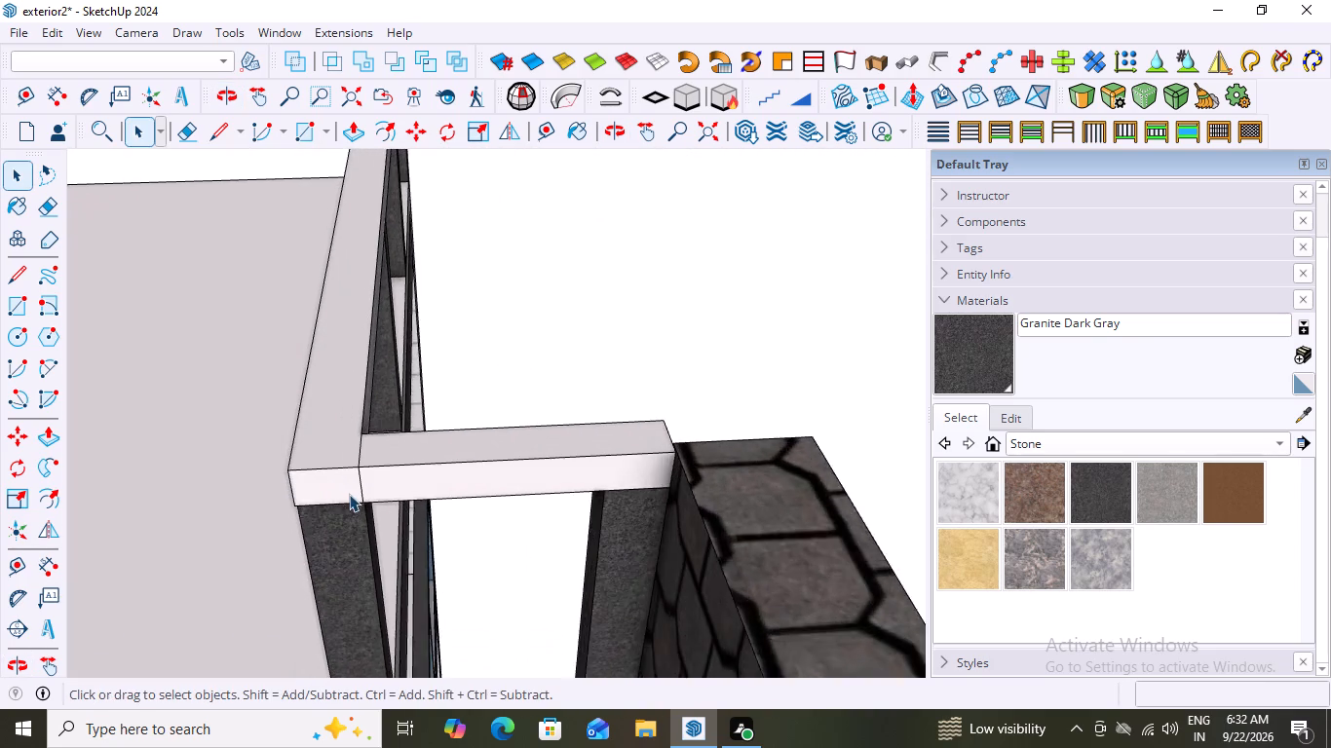
{"action": "scroll", "coordinate": [349, 494], "scroll_direction": "up", "scroll_amount": 2}
{"action": "middle_click_drag", "start_coordinate": [372, 505], "coordinate": [424, 492]}
{"action": "scroll", "coordinate": [425, 491], "scroll_direction": "up", "scroll_amount": 1}
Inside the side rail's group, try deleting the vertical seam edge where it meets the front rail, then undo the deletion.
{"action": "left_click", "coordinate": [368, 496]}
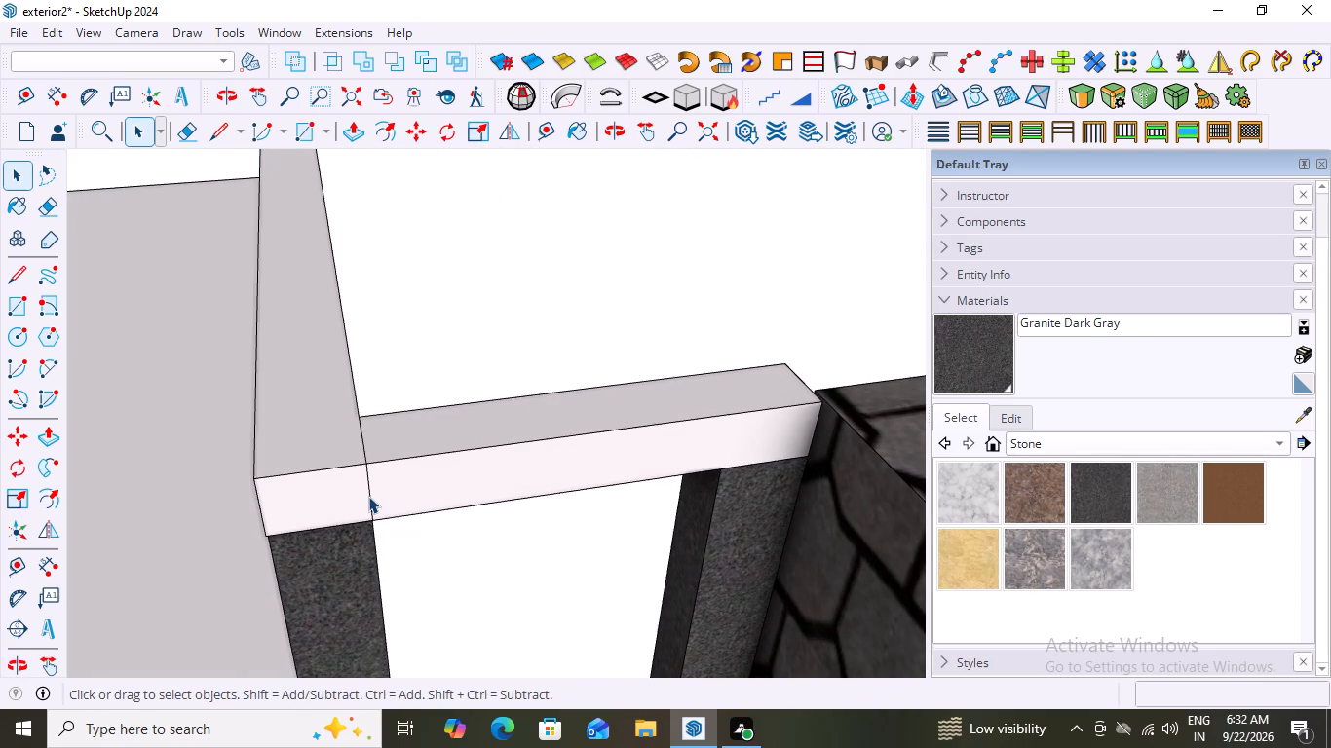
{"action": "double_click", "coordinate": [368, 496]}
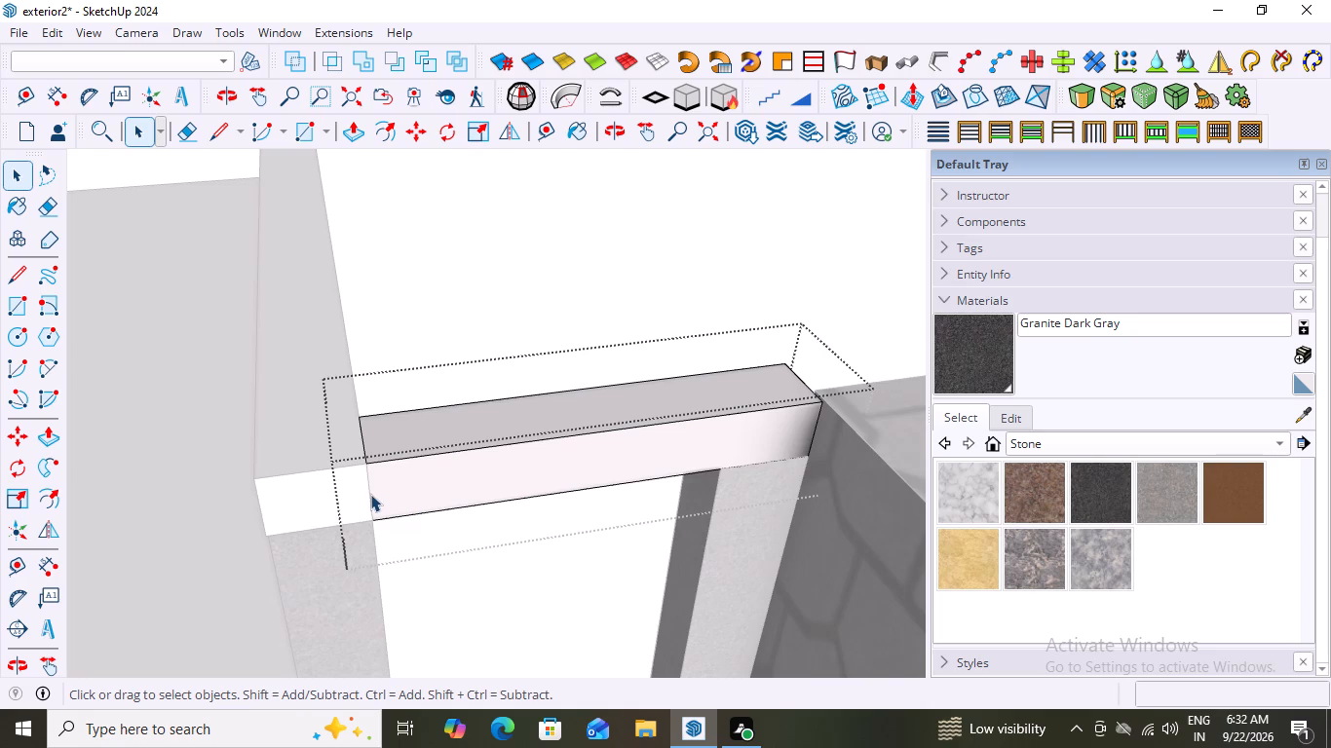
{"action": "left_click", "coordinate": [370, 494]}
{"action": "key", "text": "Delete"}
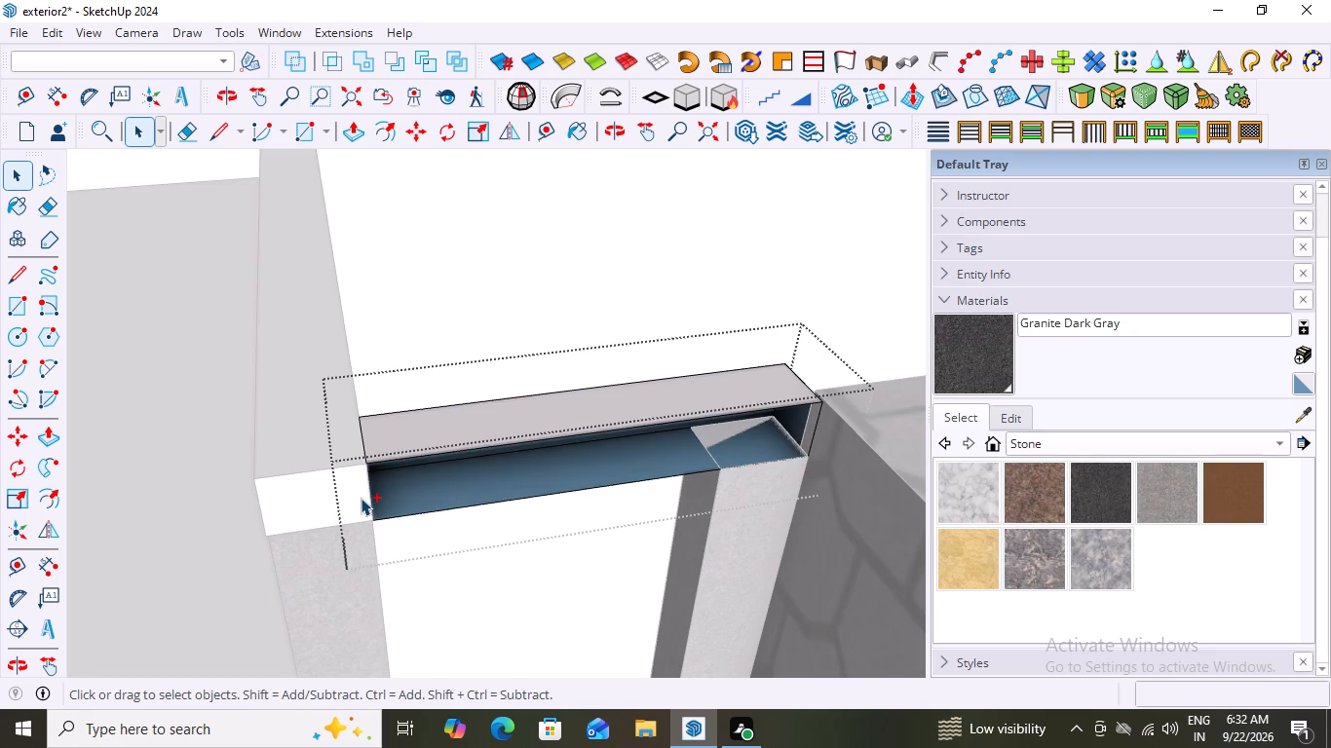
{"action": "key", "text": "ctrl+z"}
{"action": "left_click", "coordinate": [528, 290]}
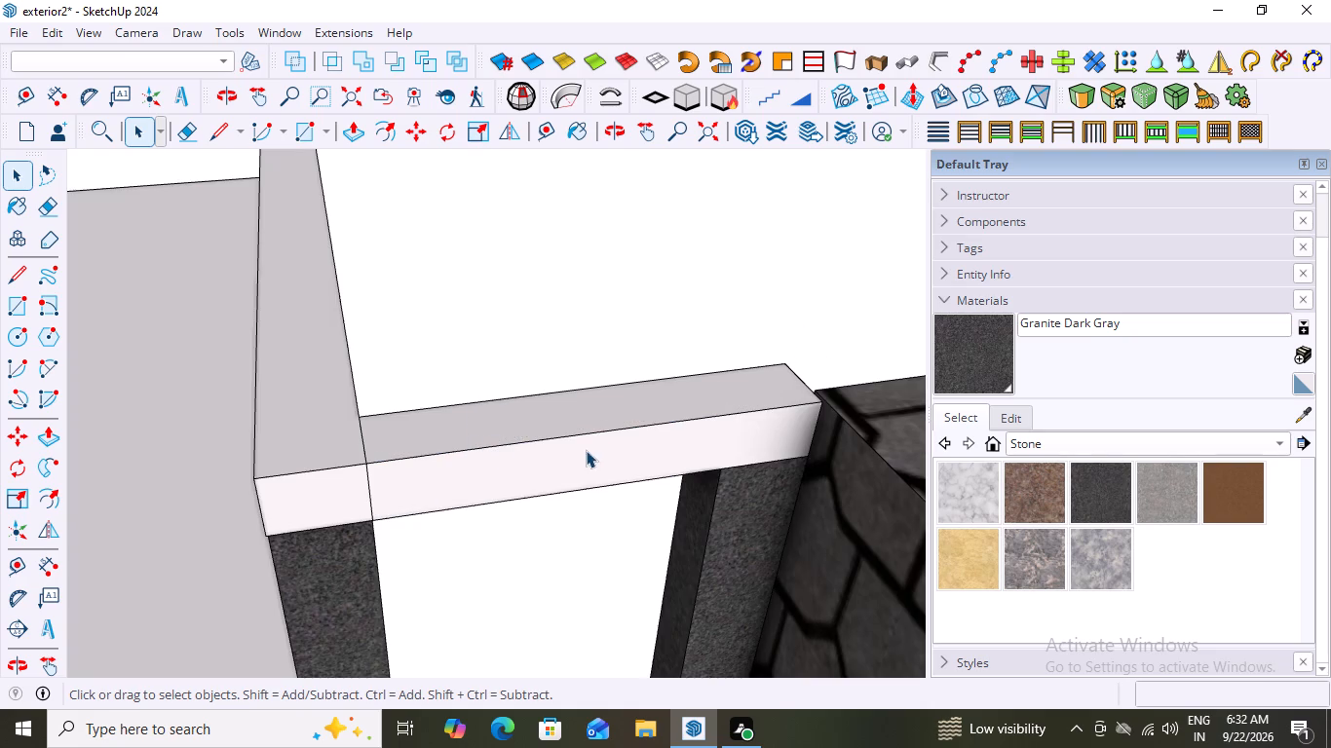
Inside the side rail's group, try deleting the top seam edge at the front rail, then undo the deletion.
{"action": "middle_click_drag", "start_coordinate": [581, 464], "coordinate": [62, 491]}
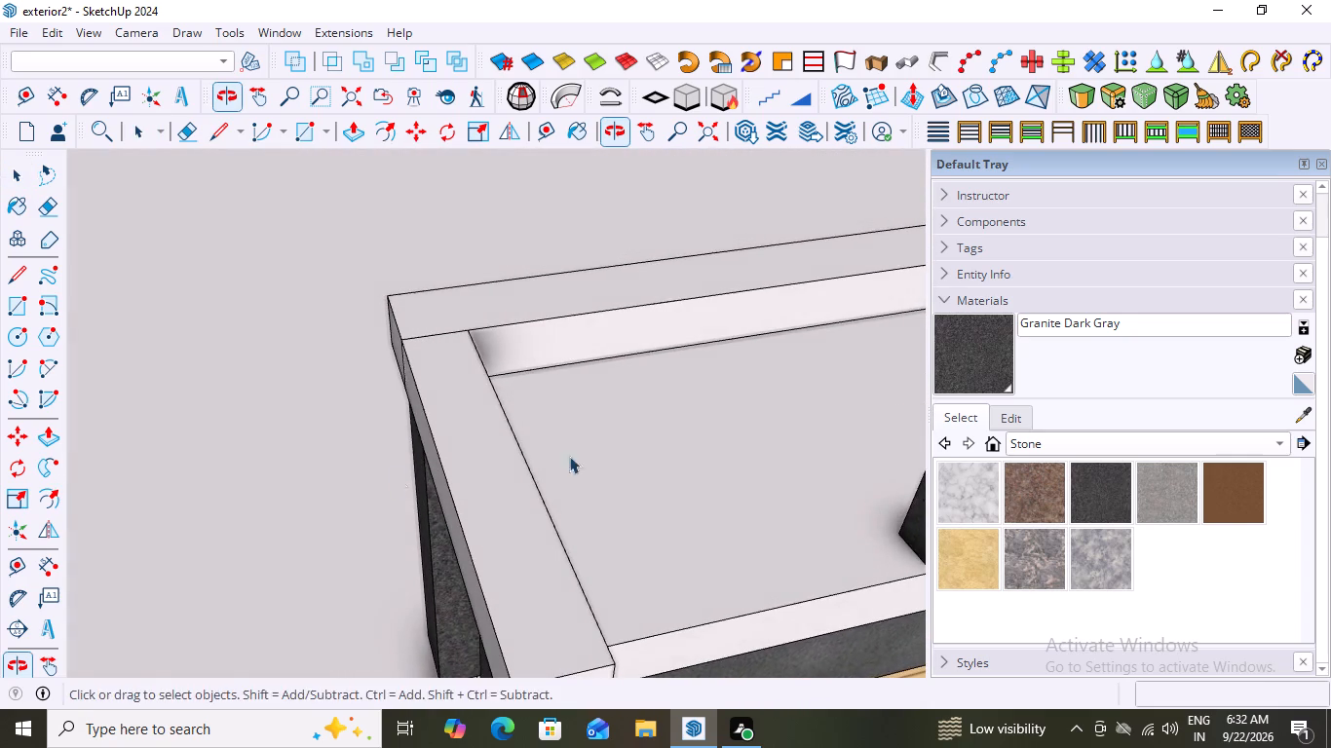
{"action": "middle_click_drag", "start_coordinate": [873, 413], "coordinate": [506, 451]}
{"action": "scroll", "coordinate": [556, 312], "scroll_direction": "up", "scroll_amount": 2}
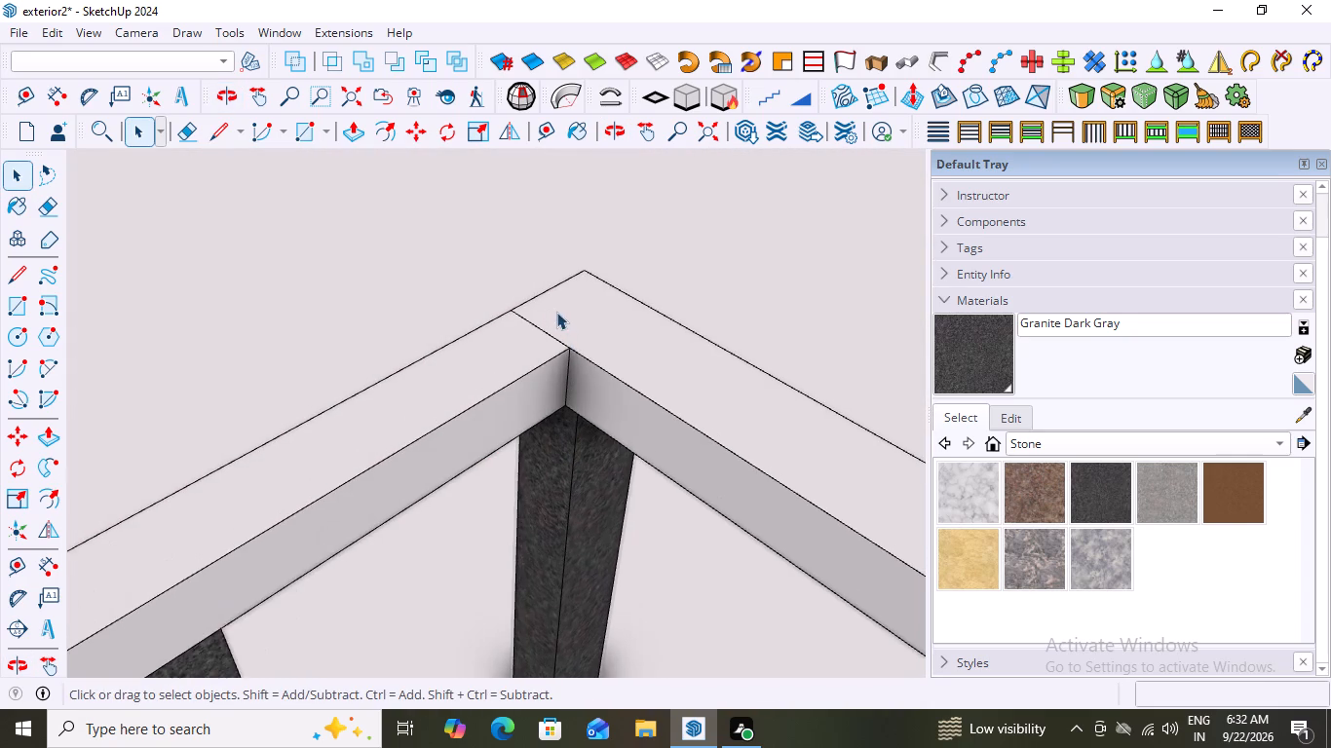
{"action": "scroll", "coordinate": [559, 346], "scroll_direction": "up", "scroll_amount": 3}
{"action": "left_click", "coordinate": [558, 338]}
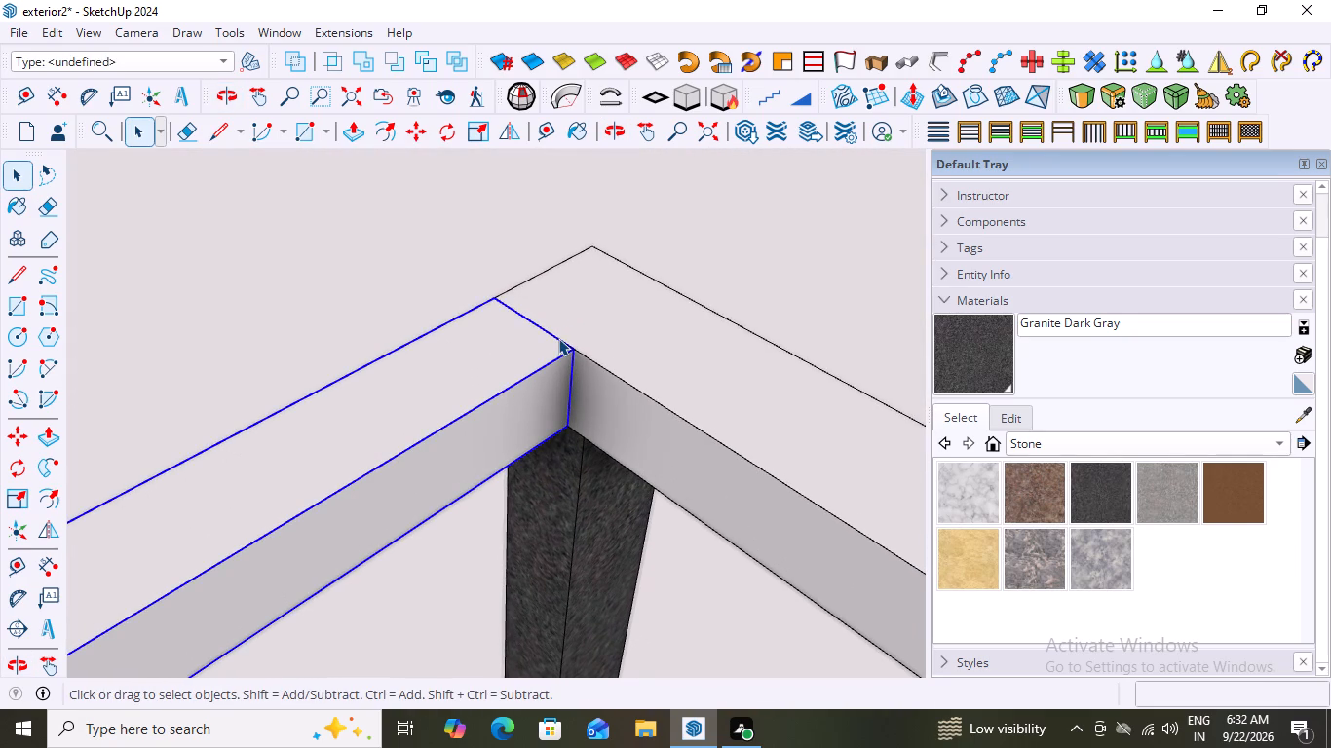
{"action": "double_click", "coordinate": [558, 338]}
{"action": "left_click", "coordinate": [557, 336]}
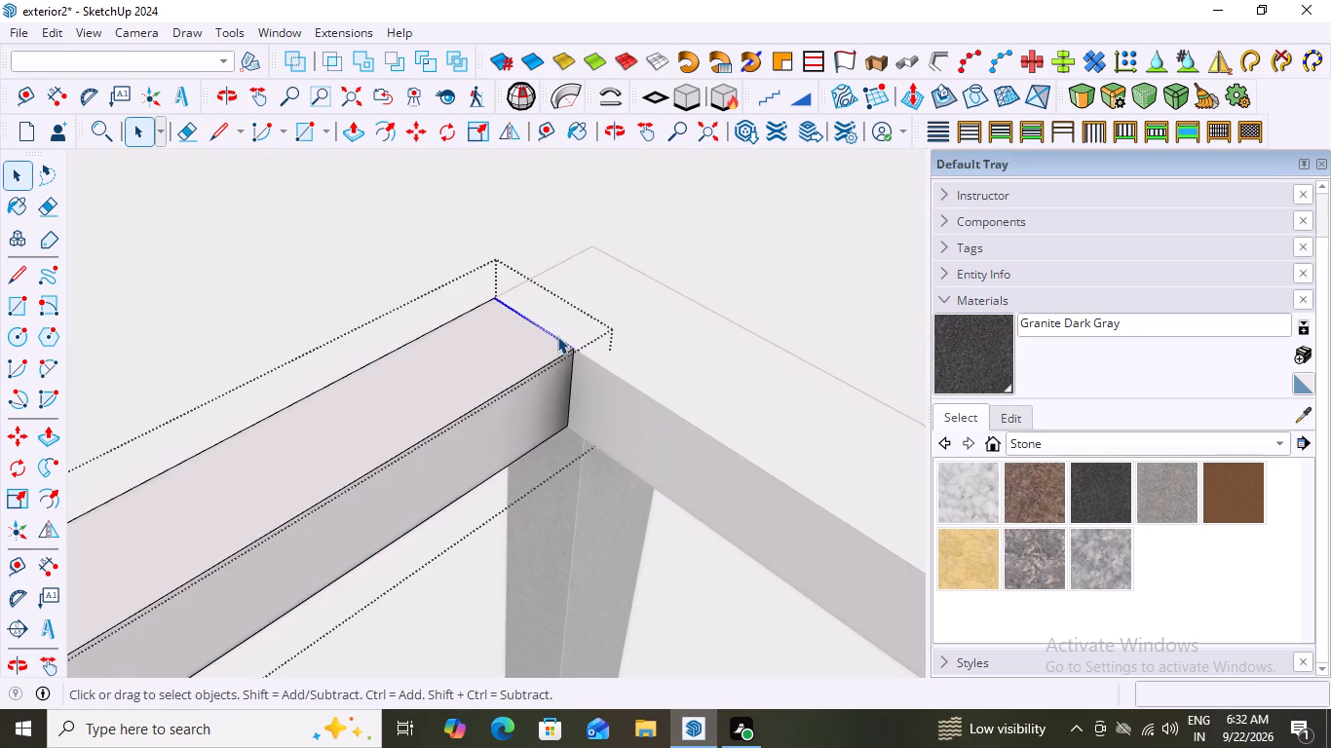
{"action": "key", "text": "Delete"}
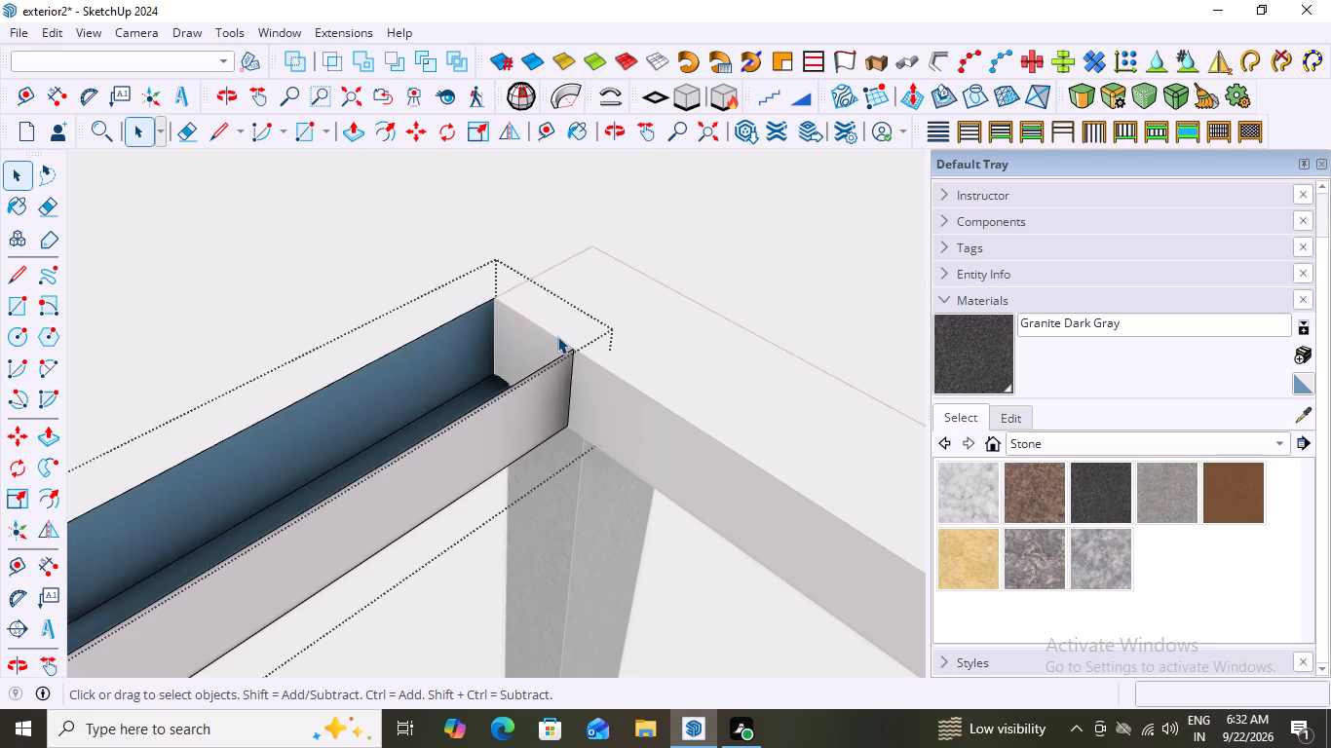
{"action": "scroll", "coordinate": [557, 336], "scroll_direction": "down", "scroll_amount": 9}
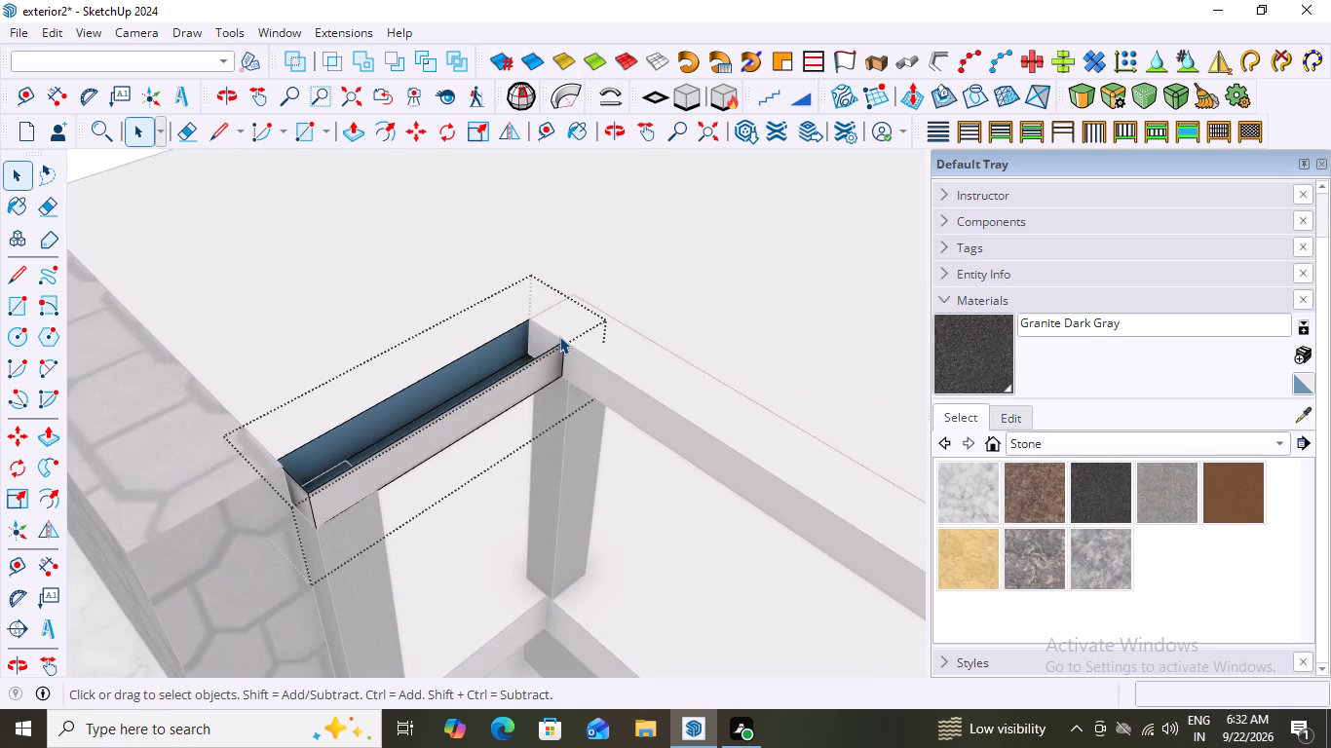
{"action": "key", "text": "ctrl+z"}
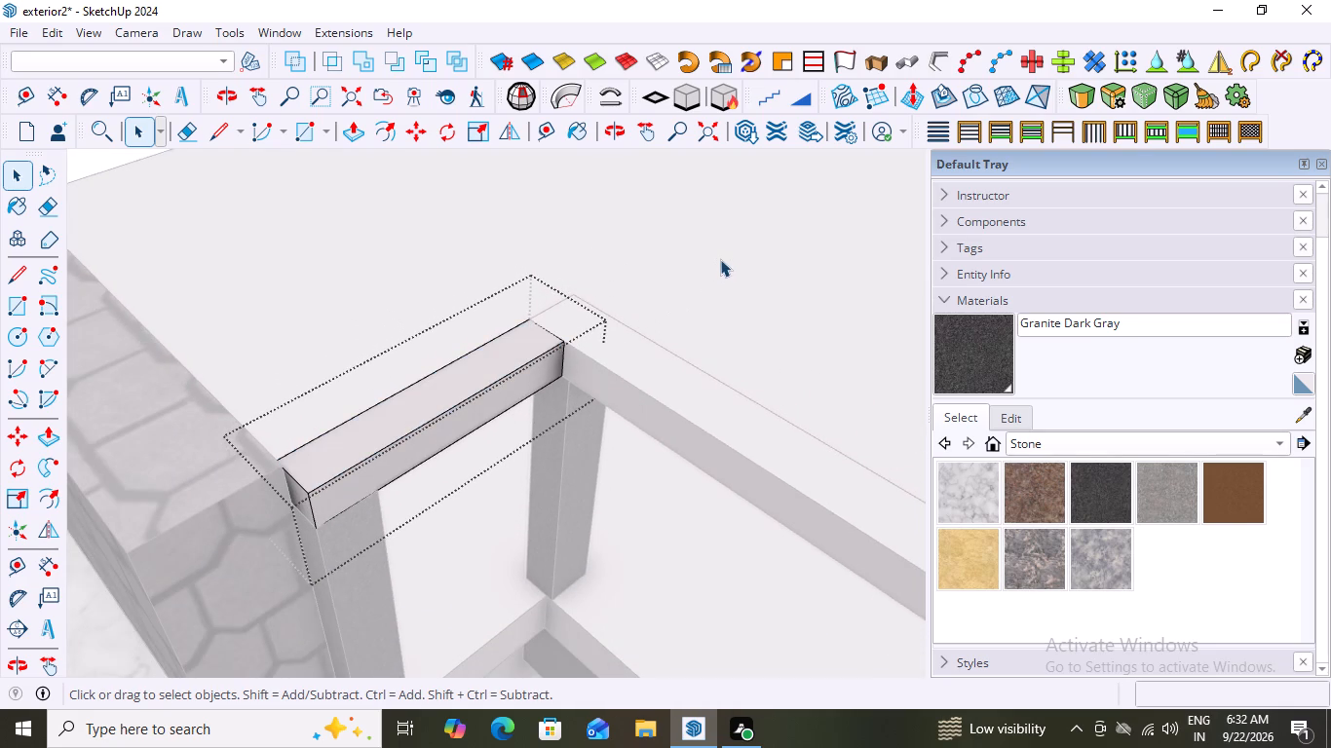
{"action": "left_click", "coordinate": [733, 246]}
Paint the white front top rail of the roof railing with Granite Dark Gray.
{"action": "scroll", "coordinate": [593, 347], "scroll_direction": "down", "scroll_amount": 8}
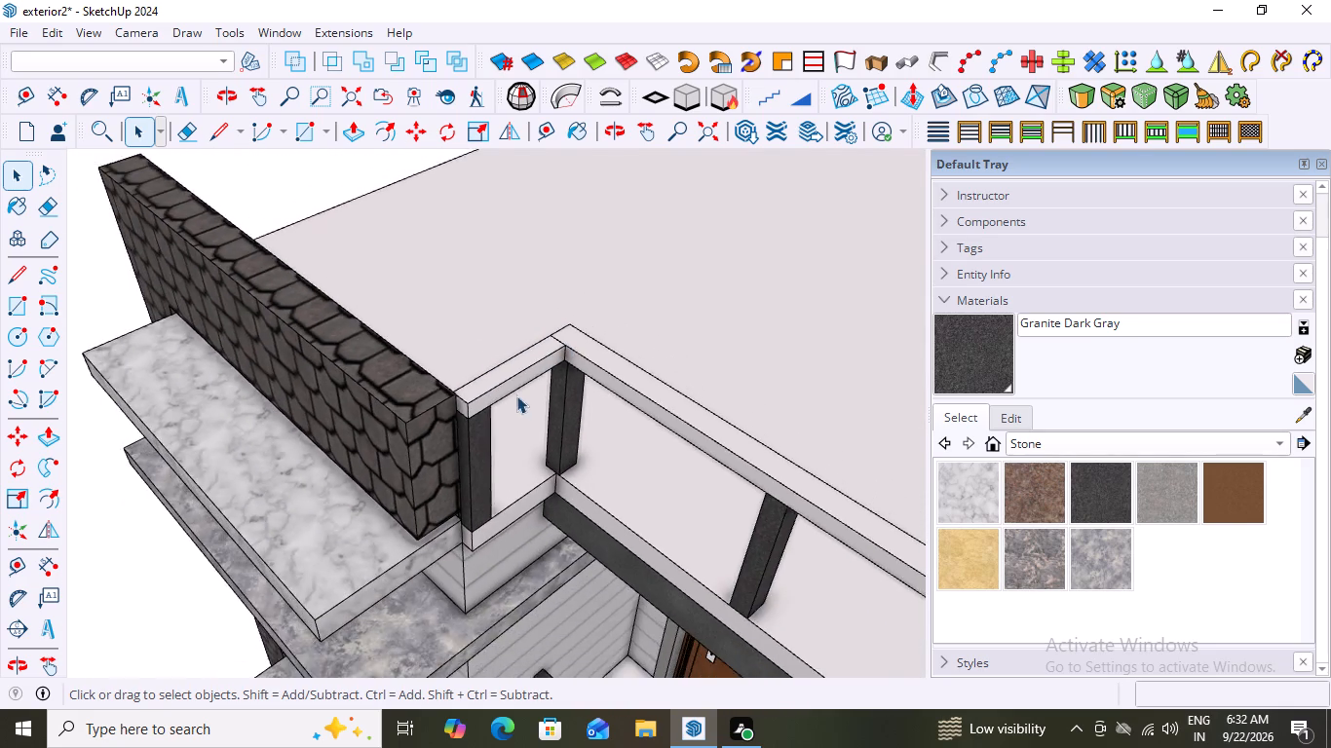
{"action": "scroll", "coordinate": [516, 395], "scroll_direction": "down", "scroll_amount": 10}
{"action": "middle_click_drag", "start_coordinate": [667, 506], "coordinate": [869, 426]}
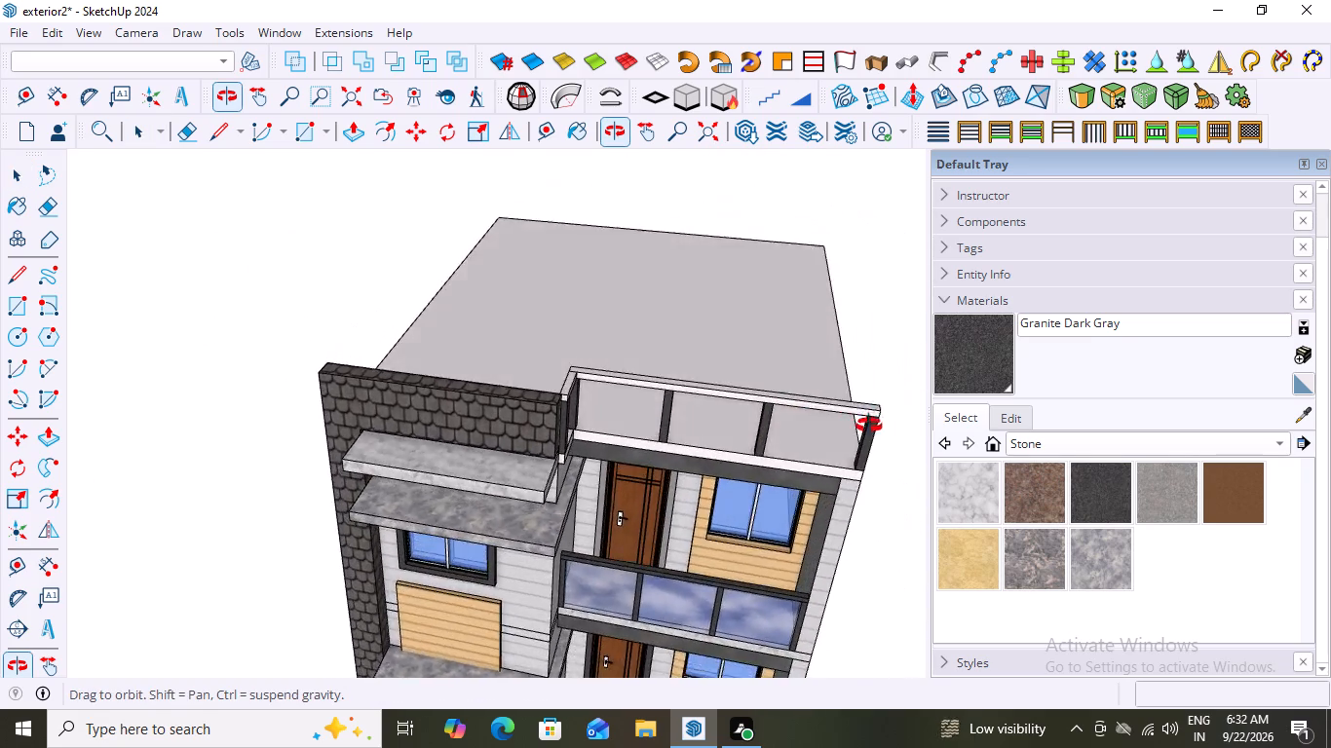
{"action": "middle_click_drag", "start_coordinate": [869, 426], "coordinate": [901, 342]}
{"action": "scroll", "coordinate": [705, 393], "scroll_direction": "up", "scroll_amount": 3}
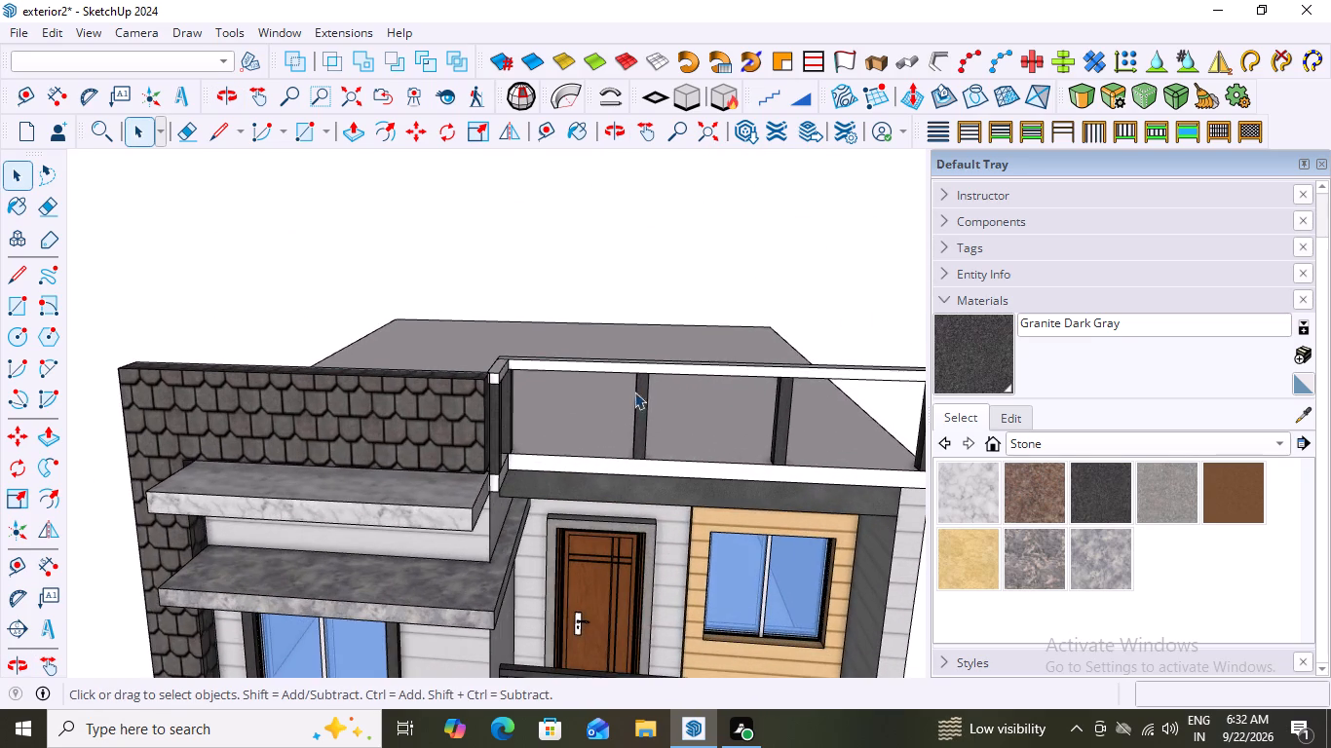
{"action": "middle_click_drag", "start_coordinate": [634, 397], "coordinate": [628, 451]}
{"action": "scroll", "coordinate": [609, 382], "scroll_direction": "up", "scroll_amount": 3}
{"action": "left_click", "coordinate": [595, 369]}
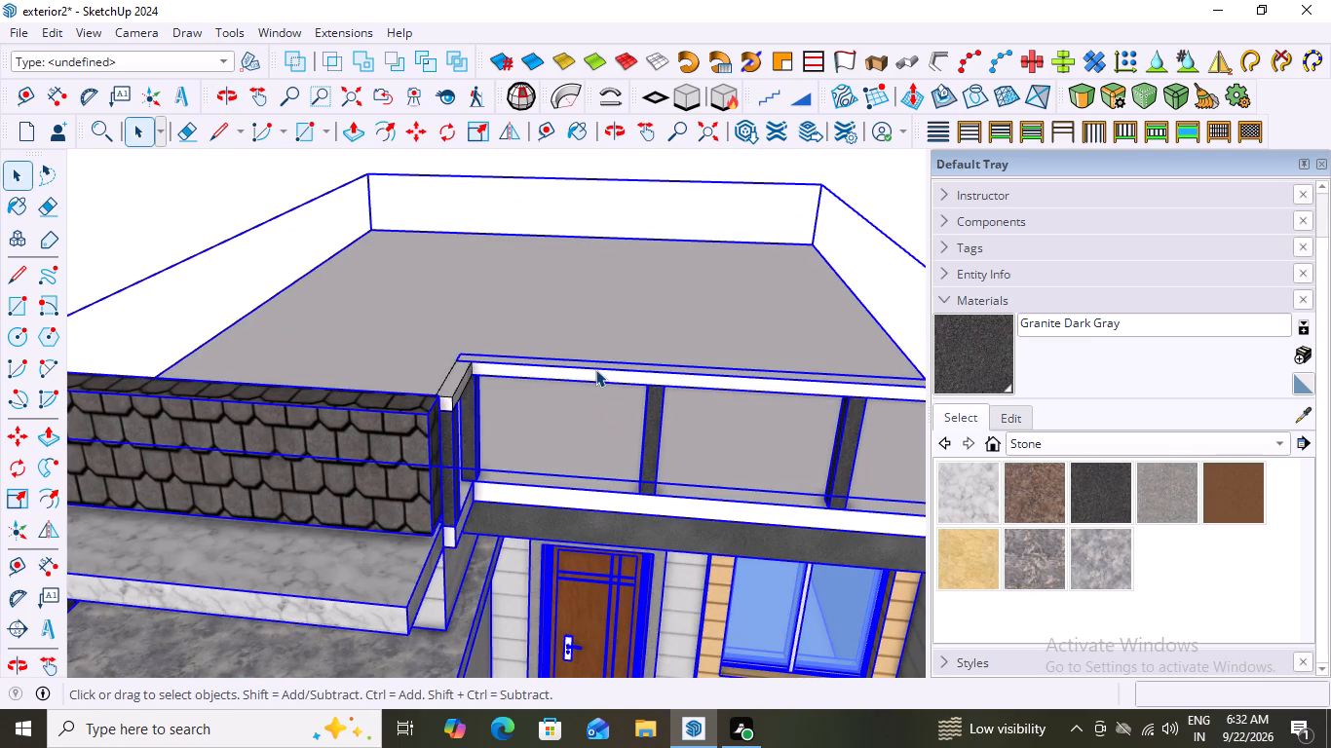
{"action": "double_click", "coordinate": [595, 369]}
{"action": "left_click", "coordinate": [595, 369]}
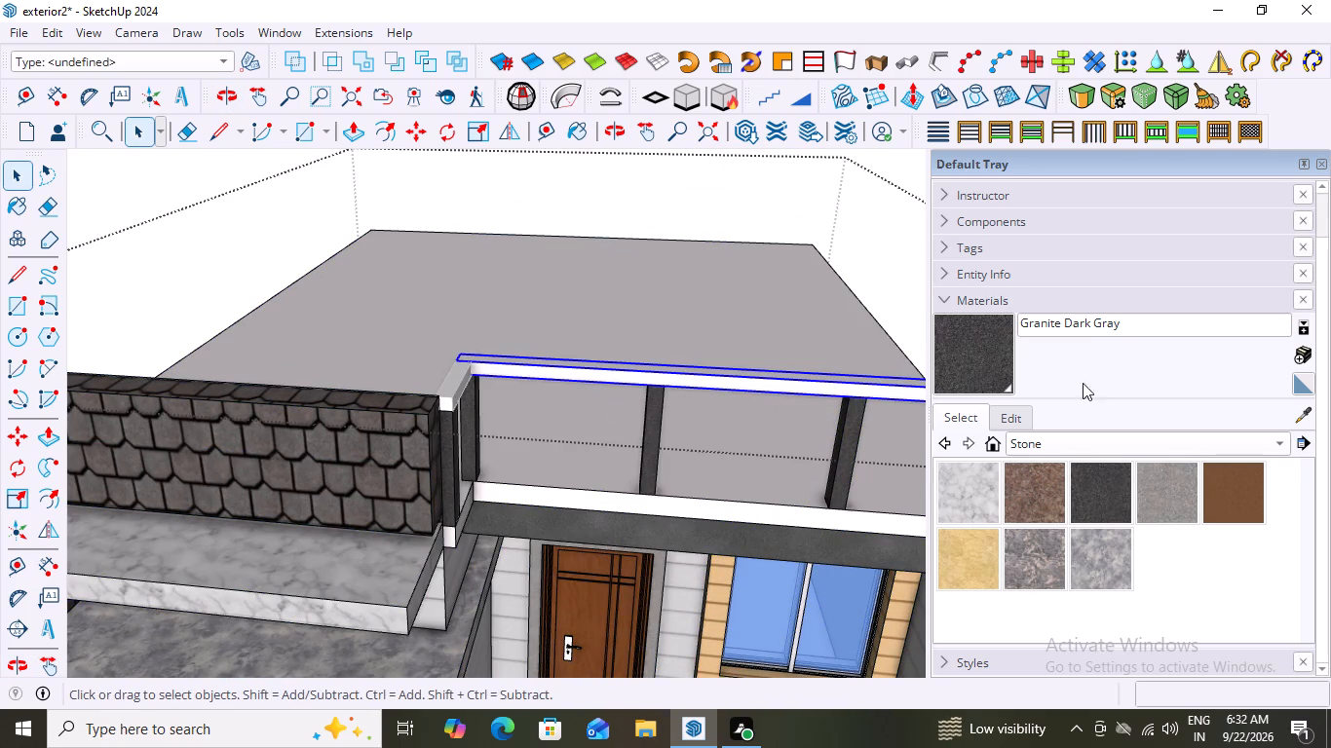
{"action": "left_click", "coordinate": [986, 360]}
{"action": "left_click", "coordinate": [682, 382]}
{"action": "scroll", "coordinate": [650, 401], "scroll_direction": "down", "scroll_amount": 2}
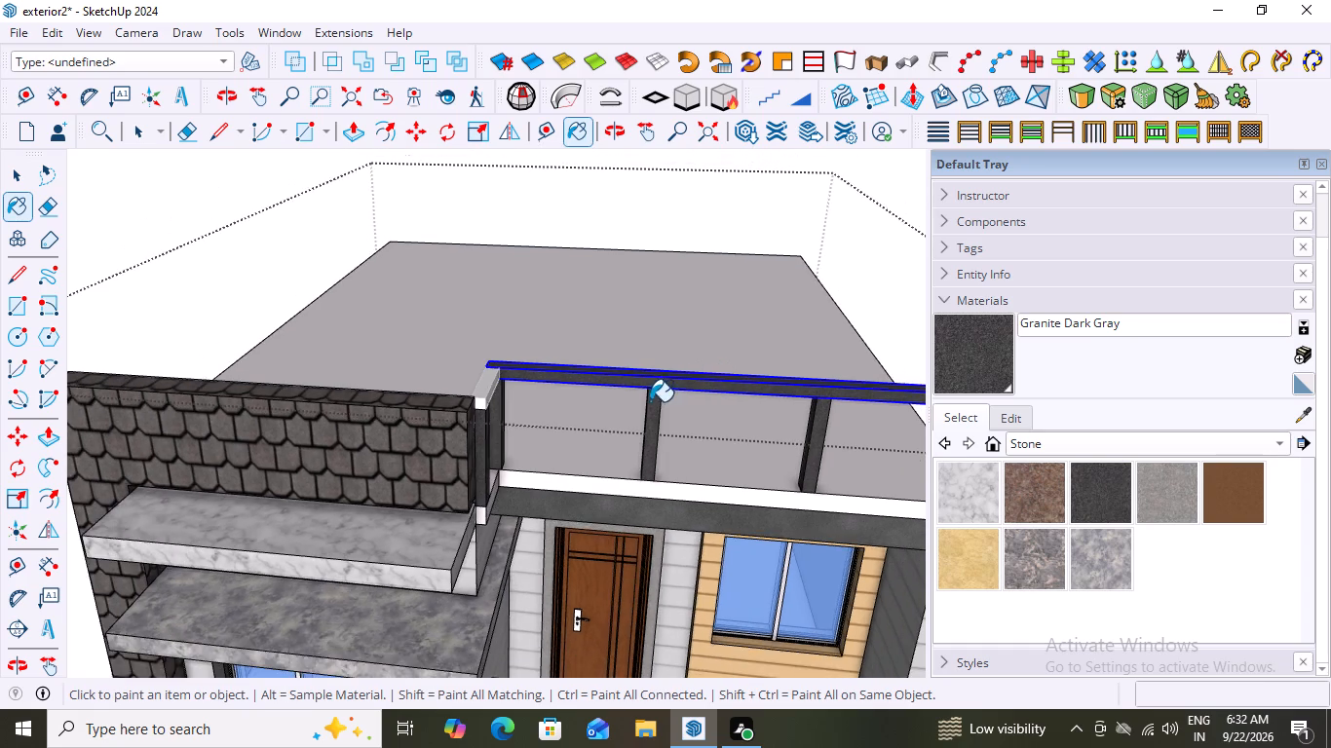
Inside the short side rail's group, paint the whole rail with Granite Dark Gray.
{"action": "middle_click_drag", "start_coordinate": [592, 421], "coordinate": [448, 421]}
{"action": "scroll", "coordinate": [432, 384], "scroll_direction": "up", "scroll_amount": 2}
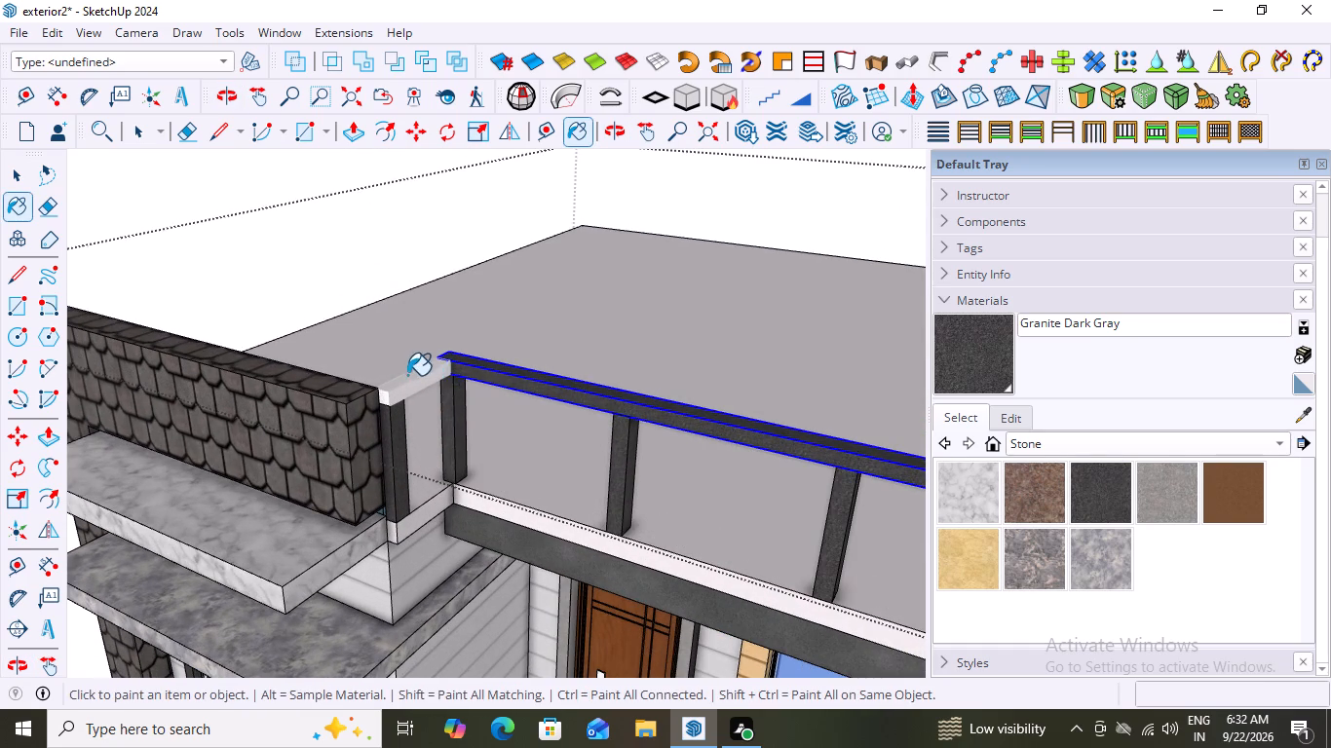
{"action": "key", "text": "space"}
{"action": "left_click", "coordinate": [426, 384]}
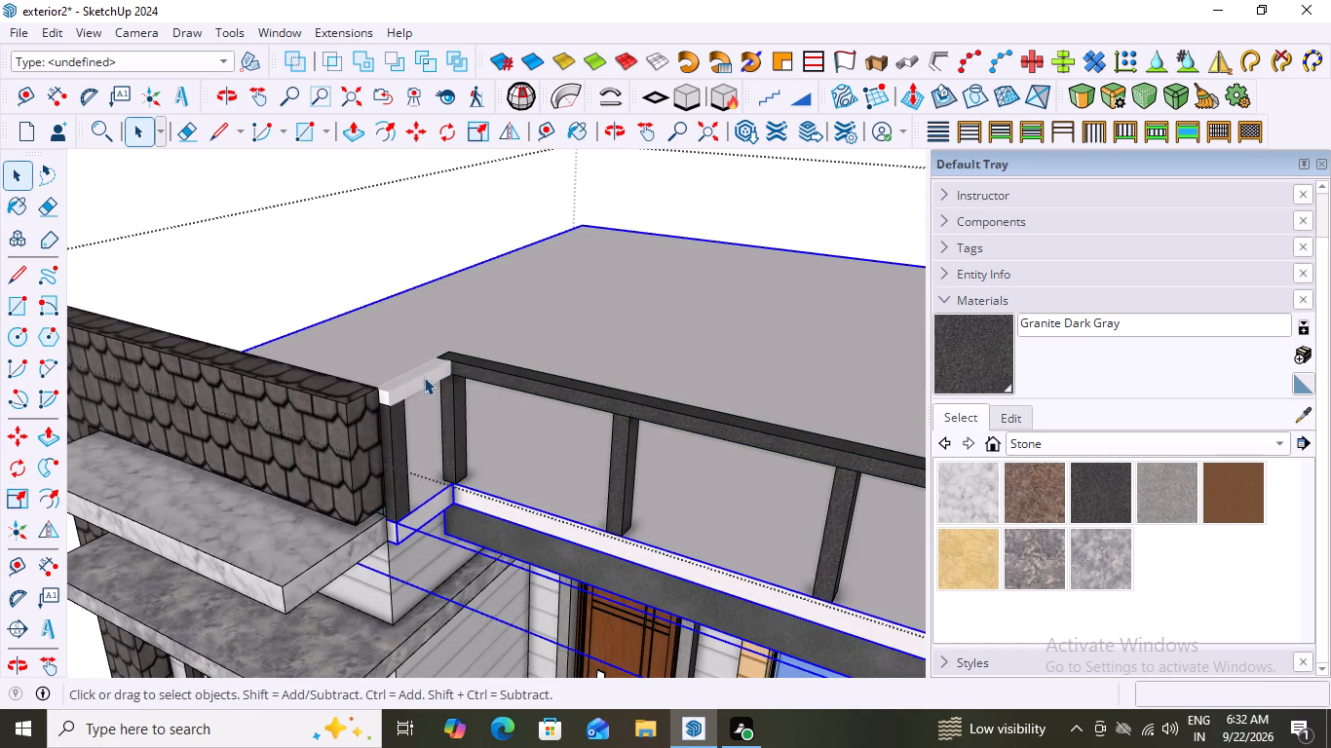
{"action": "left_click", "coordinate": [414, 375]}
{"action": "double_click", "coordinate": [414, 377]}
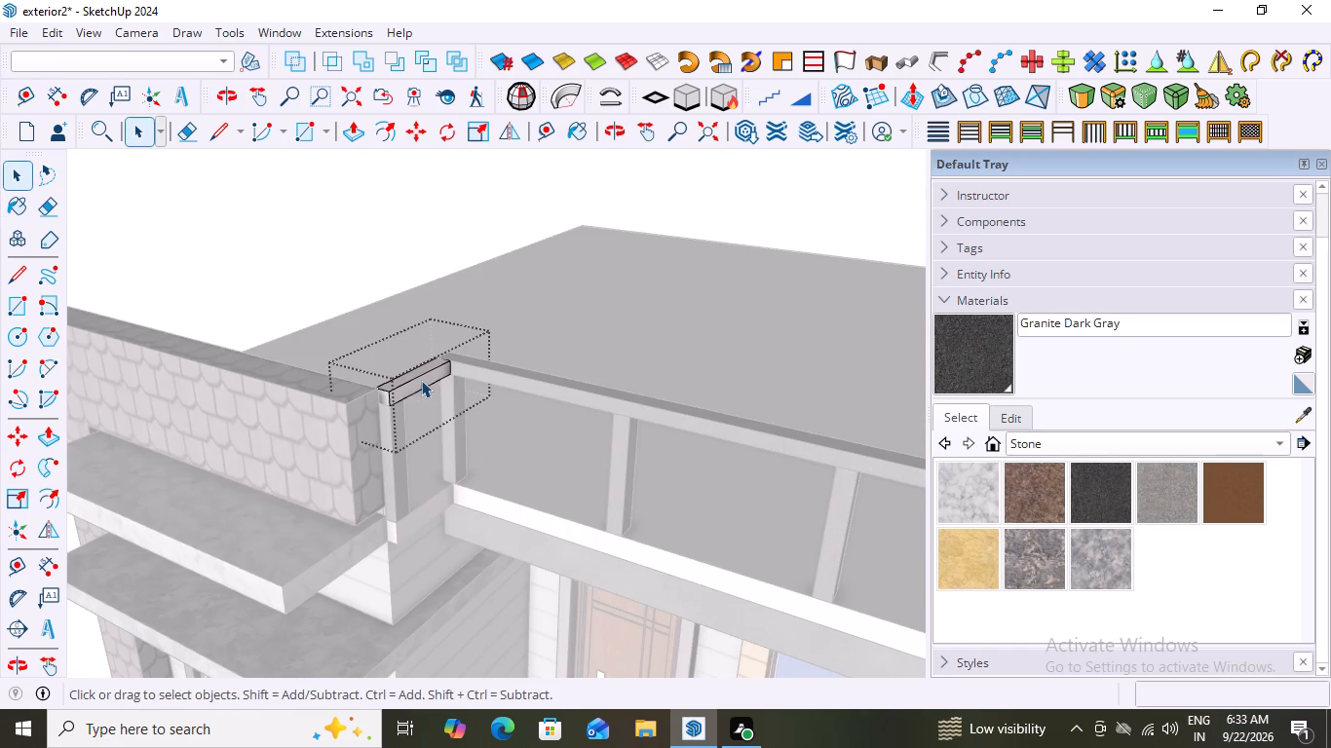
{"action": "double_click", "coordinate": [407, 379]}
{"action": "double_click", "coordinate": [407, 379]}
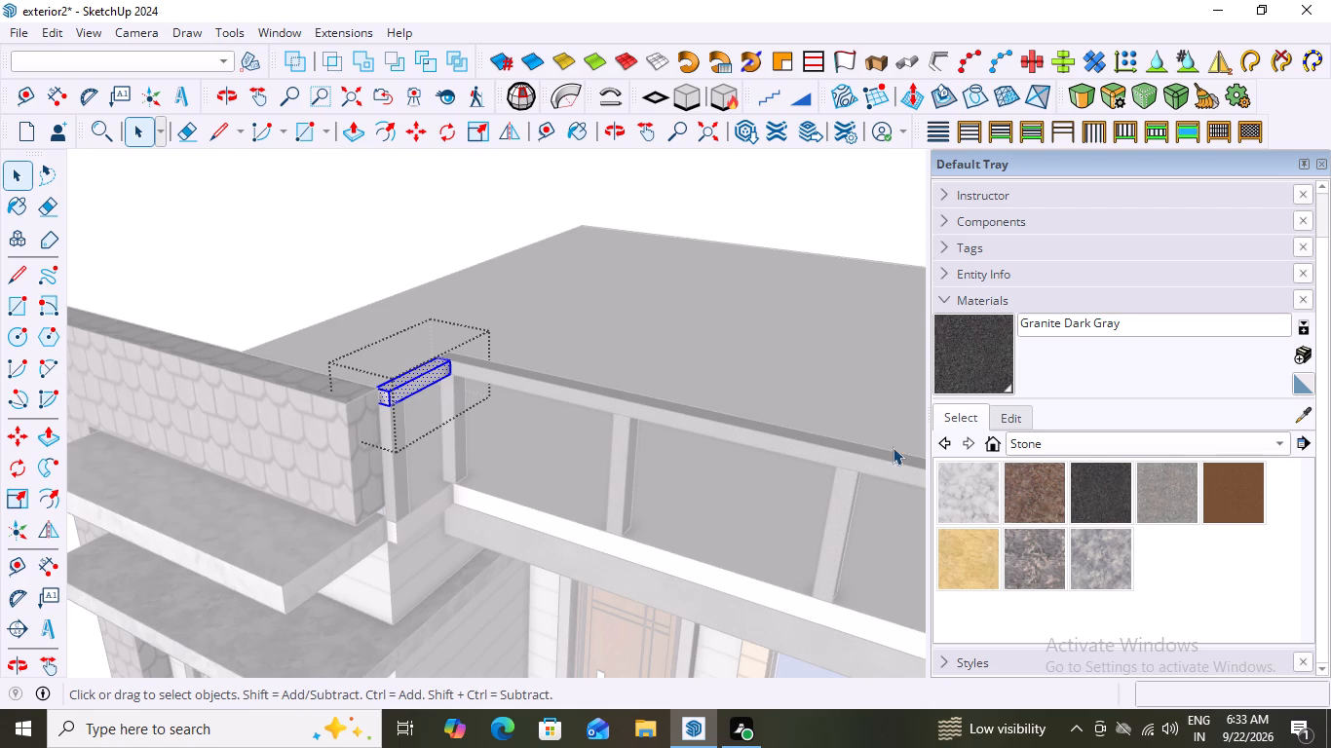
{"action": "left_click", "coordinate": [975, 373]}
{"action": "left_click", "coordinate": [411, 383]}
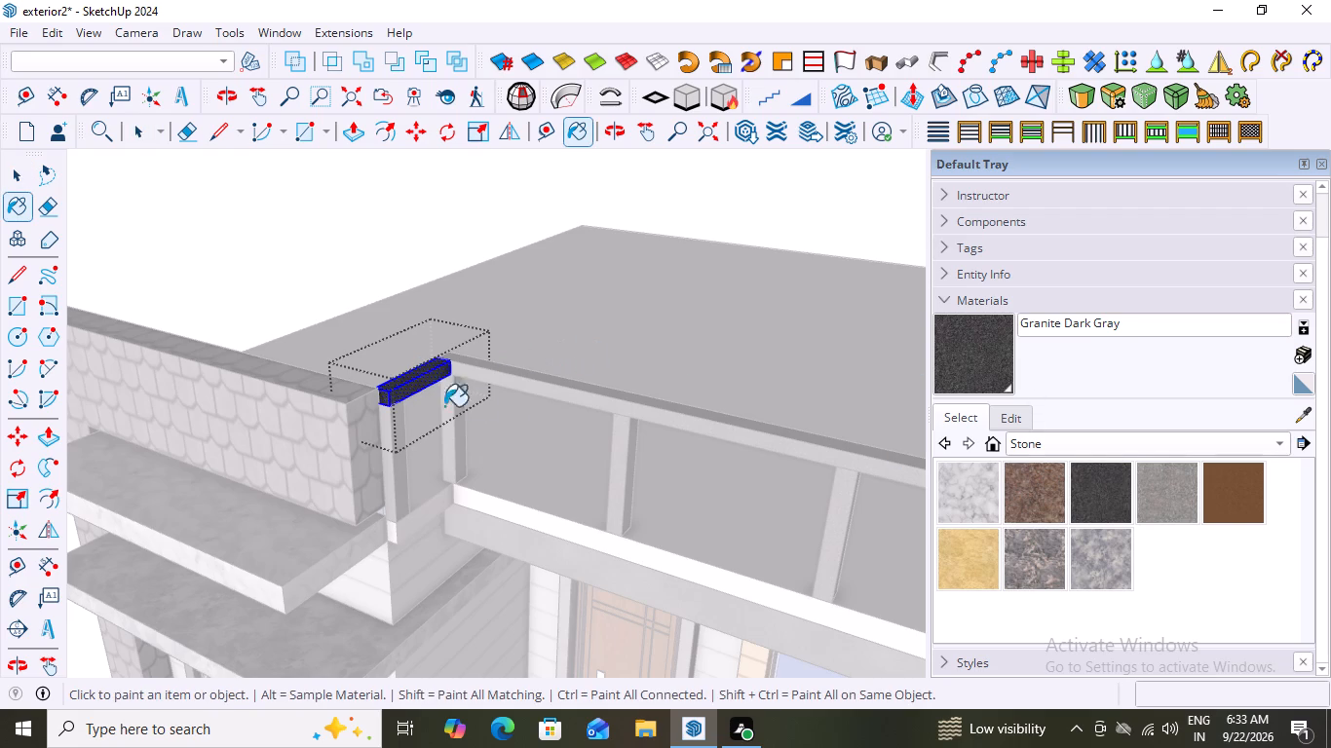
{"action": "scroll", "coordinate": [551, 438], "scroll_direction": "down", "scroll_amount": 1}
{"action": "key", "text": "space"}
{"action": "left_click", "coordinate": [653, 285]}
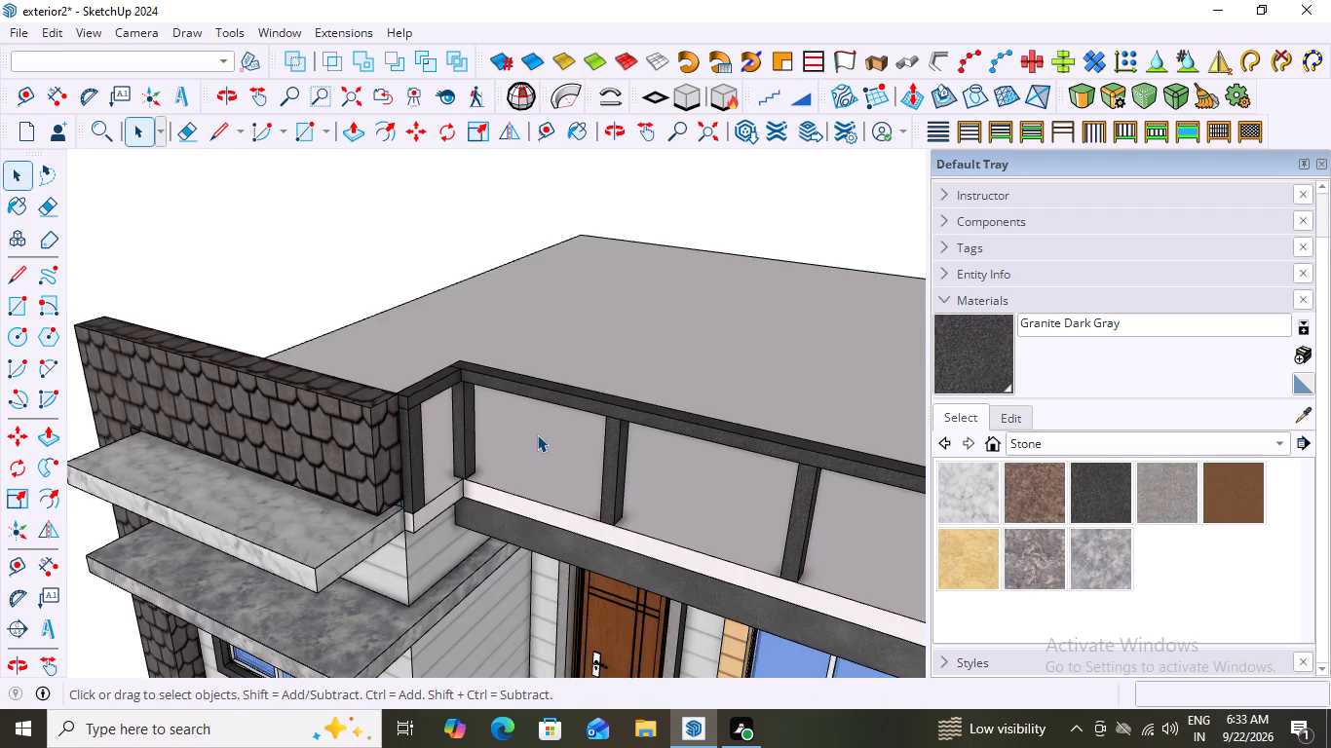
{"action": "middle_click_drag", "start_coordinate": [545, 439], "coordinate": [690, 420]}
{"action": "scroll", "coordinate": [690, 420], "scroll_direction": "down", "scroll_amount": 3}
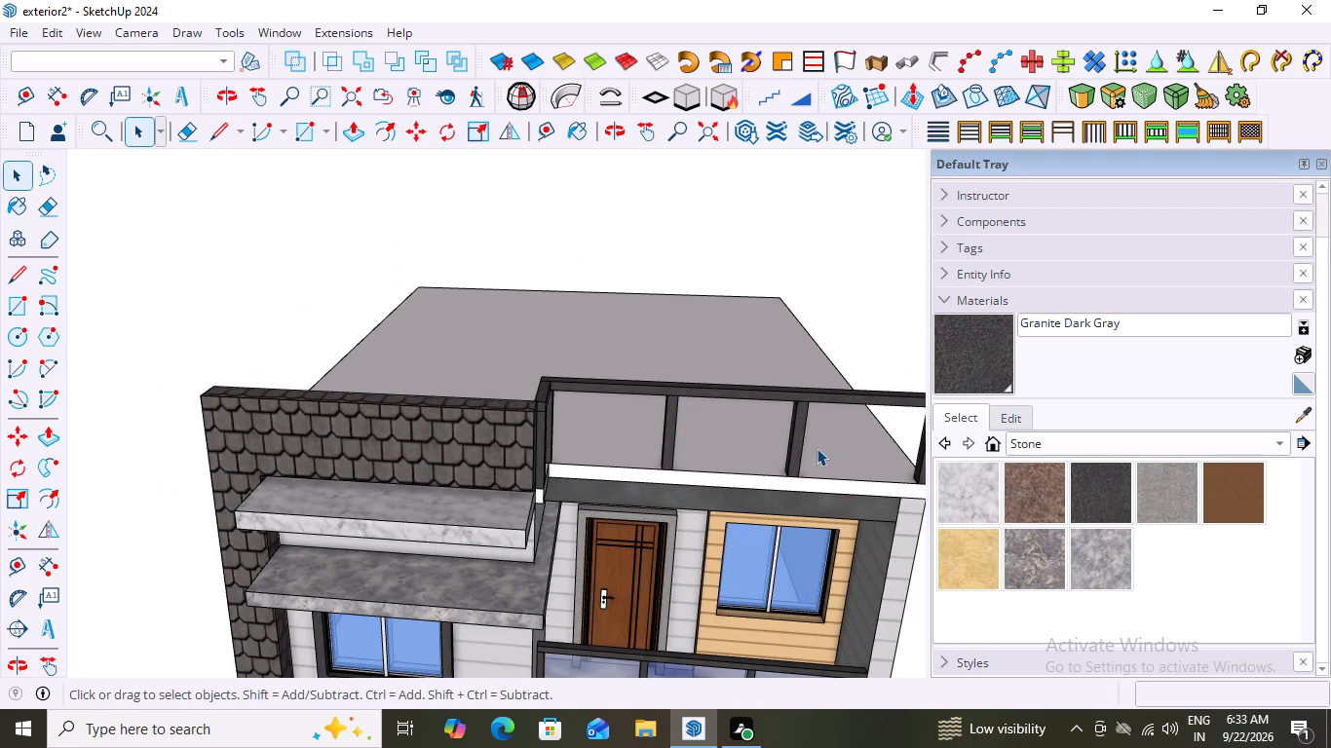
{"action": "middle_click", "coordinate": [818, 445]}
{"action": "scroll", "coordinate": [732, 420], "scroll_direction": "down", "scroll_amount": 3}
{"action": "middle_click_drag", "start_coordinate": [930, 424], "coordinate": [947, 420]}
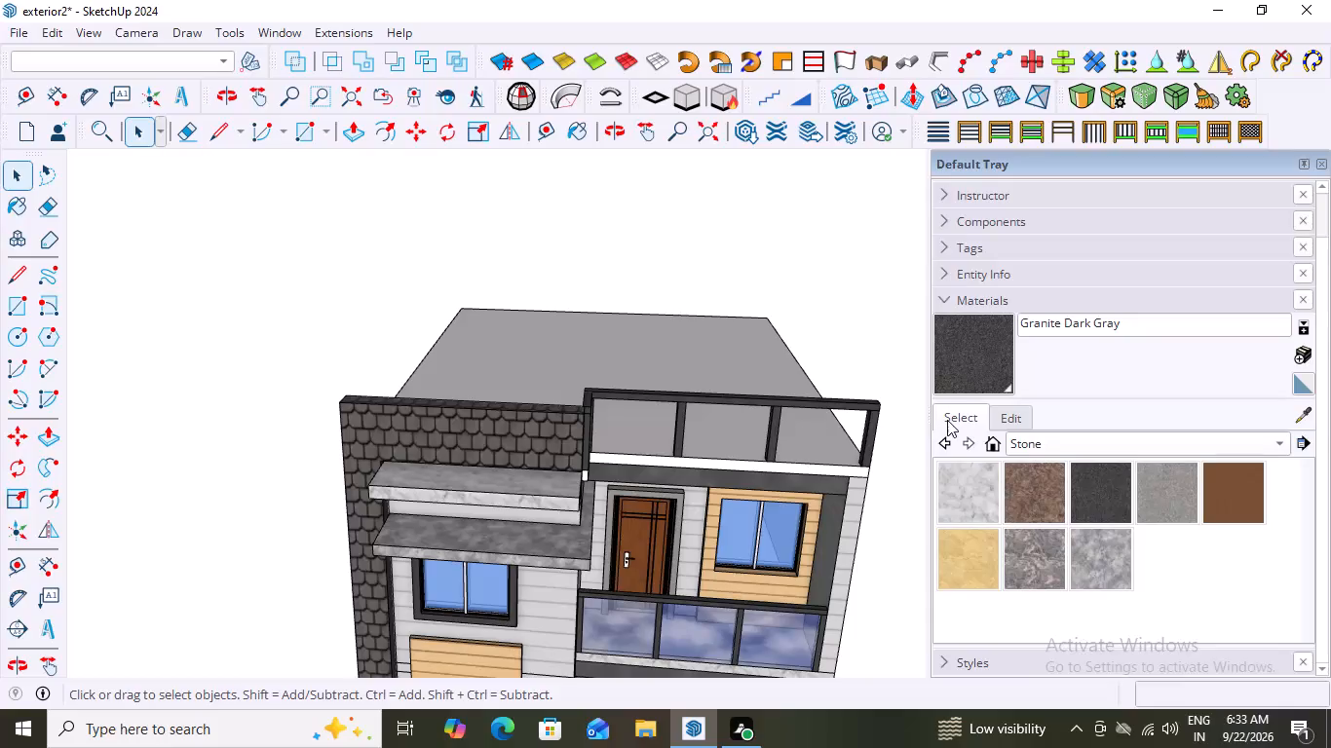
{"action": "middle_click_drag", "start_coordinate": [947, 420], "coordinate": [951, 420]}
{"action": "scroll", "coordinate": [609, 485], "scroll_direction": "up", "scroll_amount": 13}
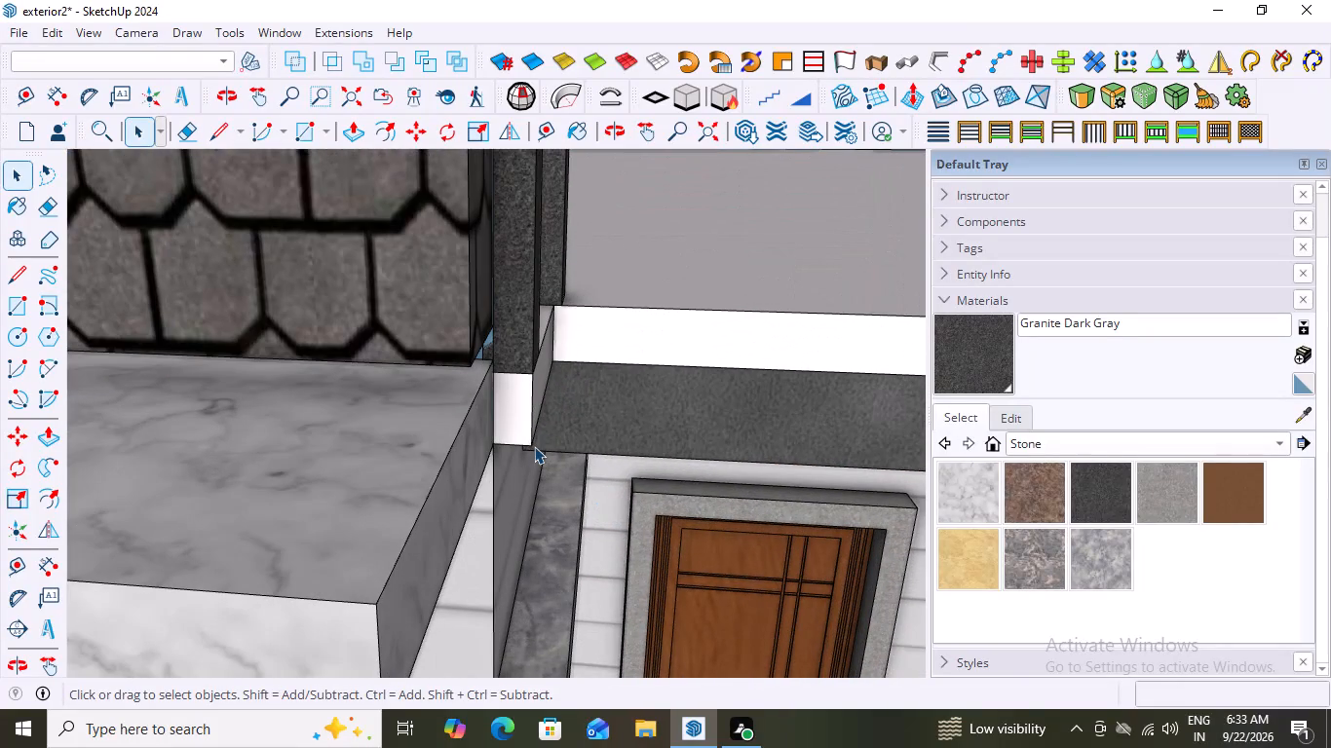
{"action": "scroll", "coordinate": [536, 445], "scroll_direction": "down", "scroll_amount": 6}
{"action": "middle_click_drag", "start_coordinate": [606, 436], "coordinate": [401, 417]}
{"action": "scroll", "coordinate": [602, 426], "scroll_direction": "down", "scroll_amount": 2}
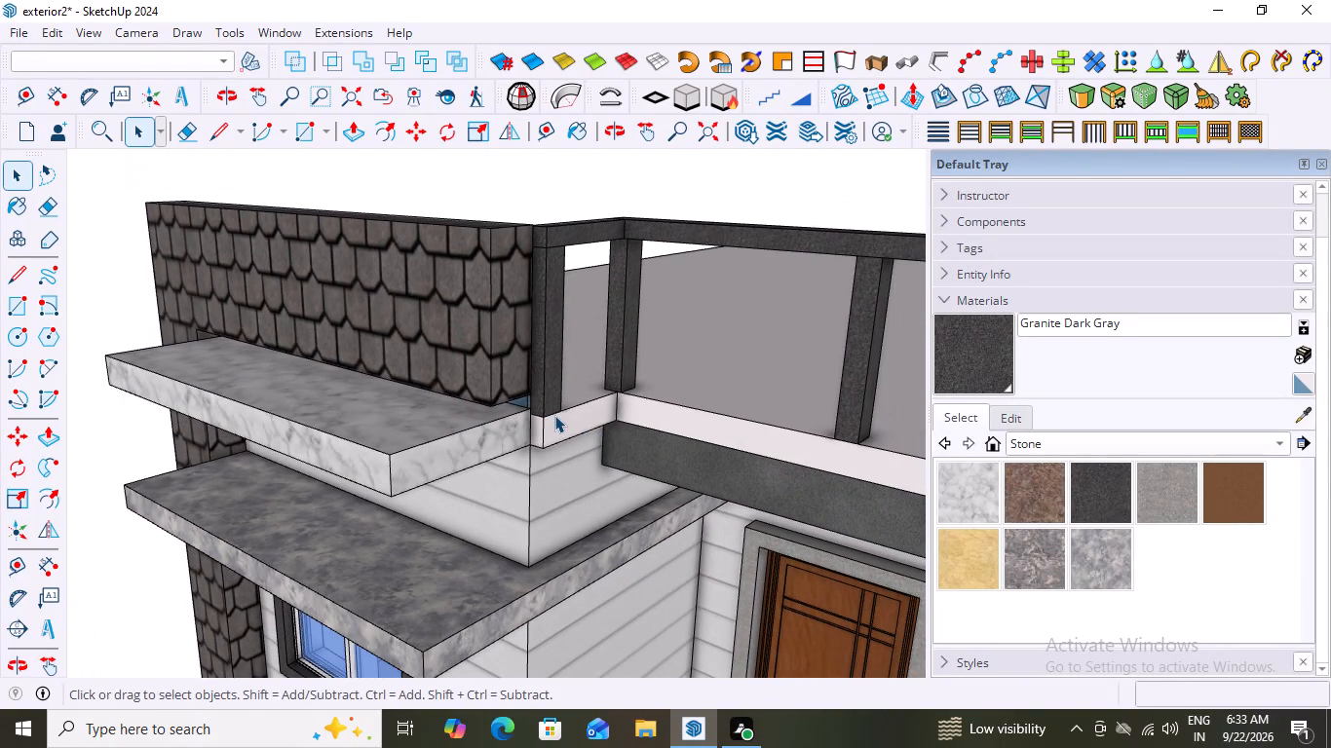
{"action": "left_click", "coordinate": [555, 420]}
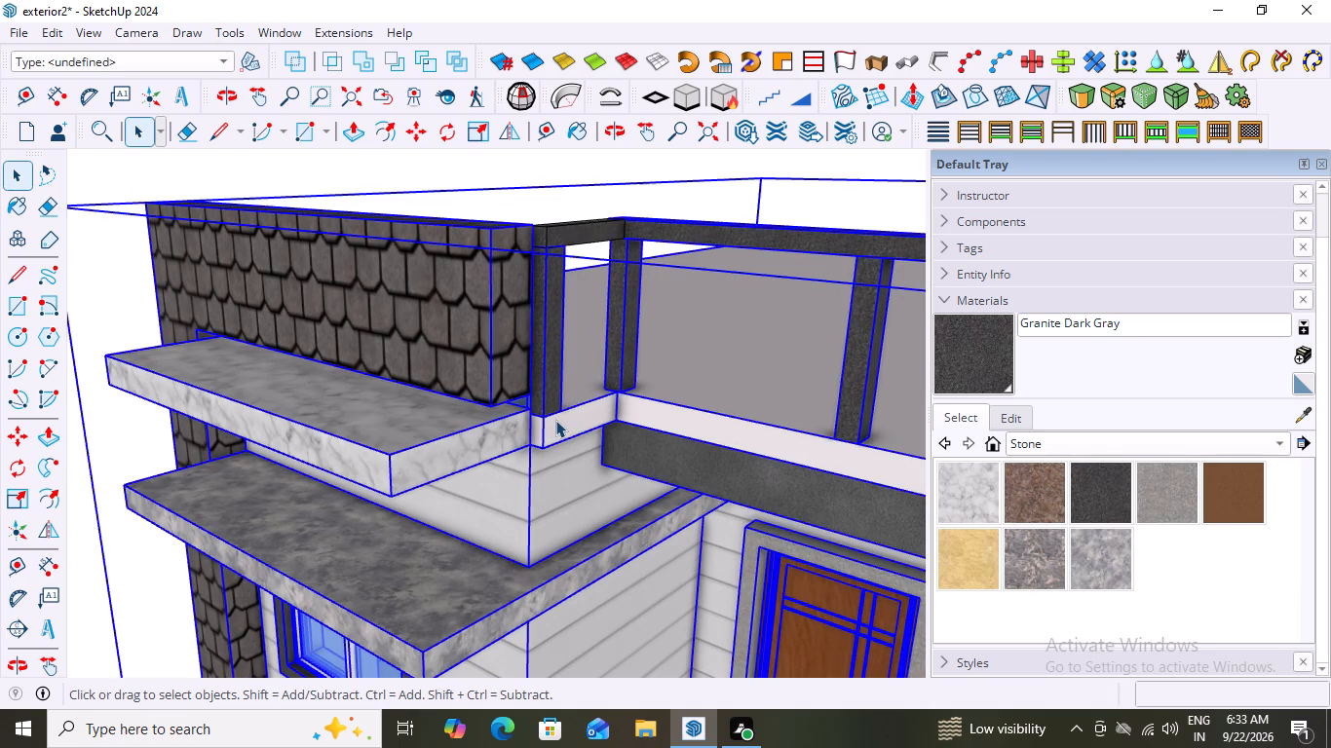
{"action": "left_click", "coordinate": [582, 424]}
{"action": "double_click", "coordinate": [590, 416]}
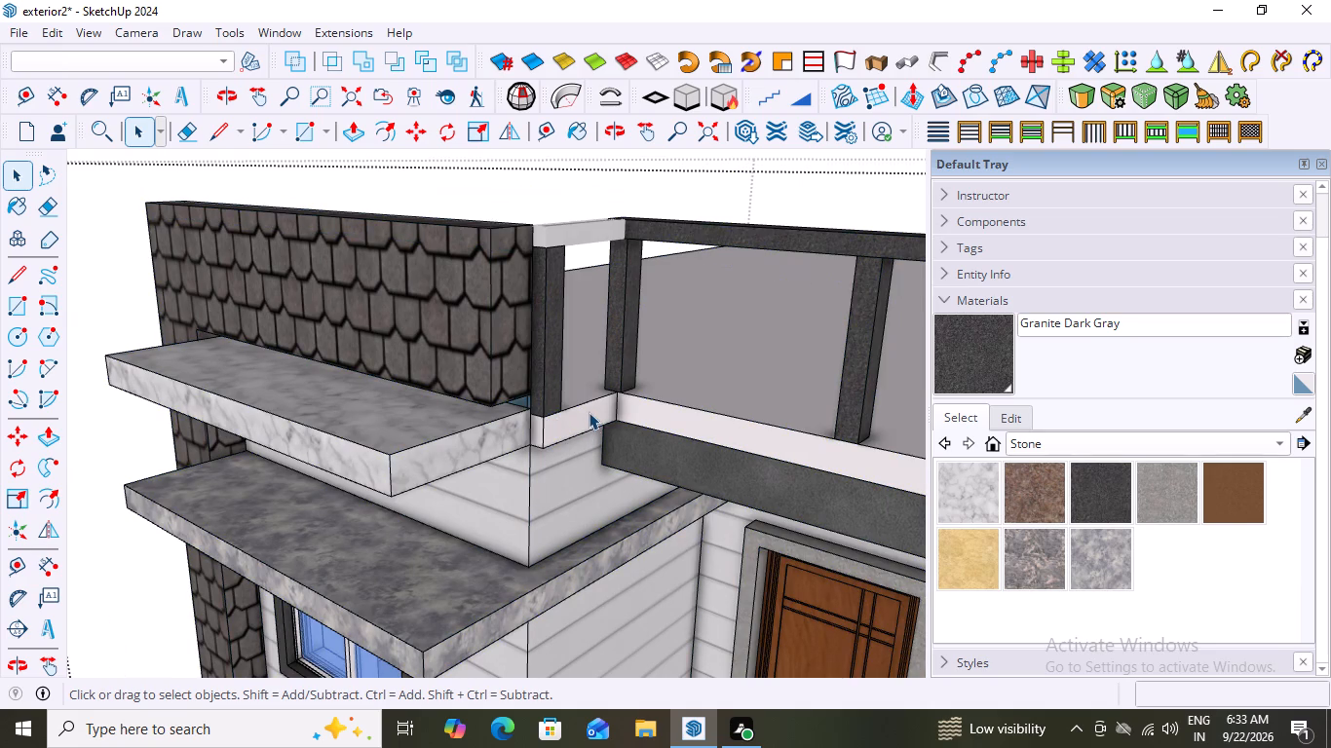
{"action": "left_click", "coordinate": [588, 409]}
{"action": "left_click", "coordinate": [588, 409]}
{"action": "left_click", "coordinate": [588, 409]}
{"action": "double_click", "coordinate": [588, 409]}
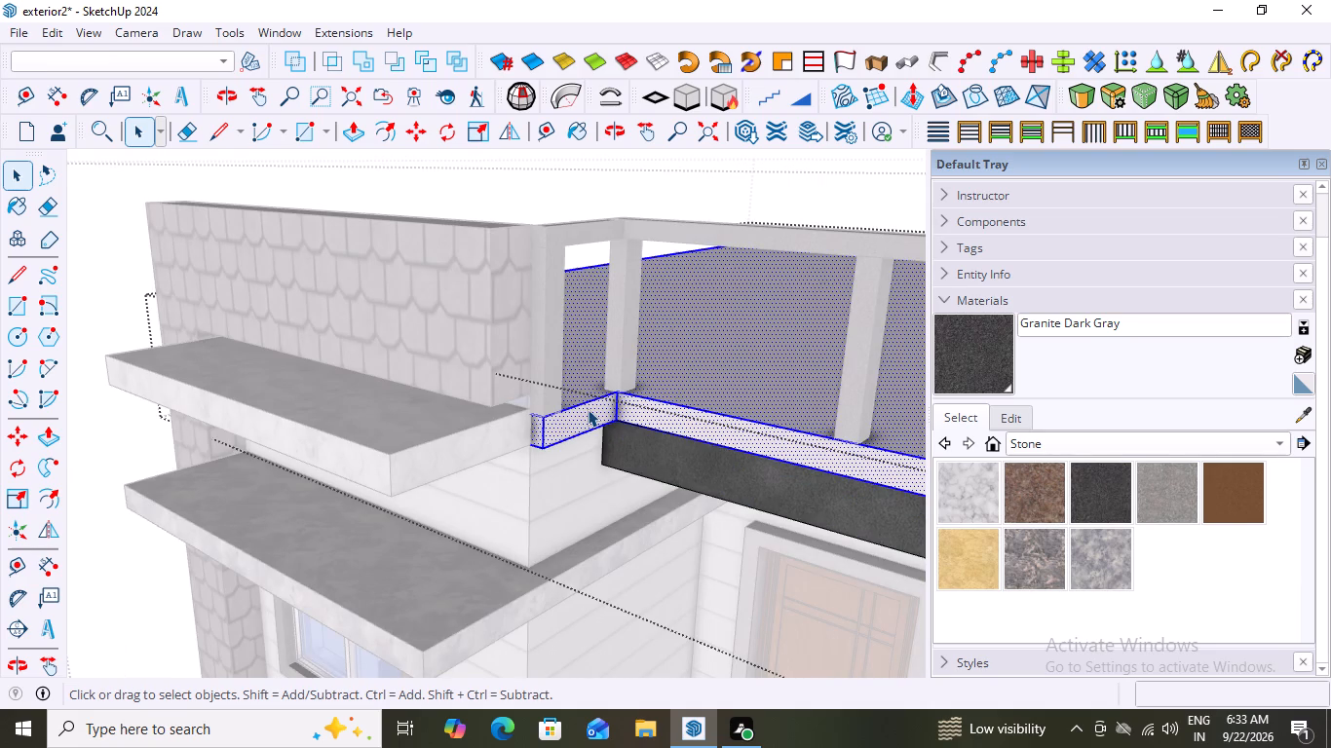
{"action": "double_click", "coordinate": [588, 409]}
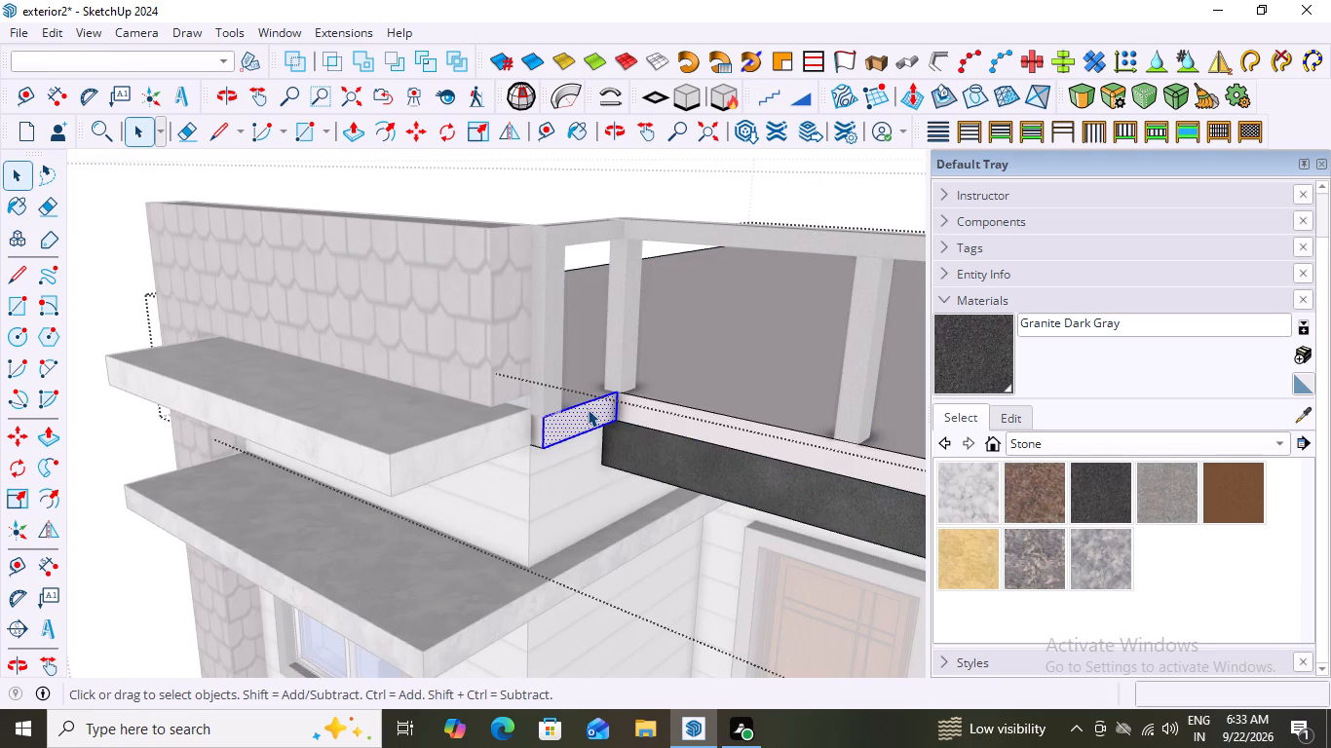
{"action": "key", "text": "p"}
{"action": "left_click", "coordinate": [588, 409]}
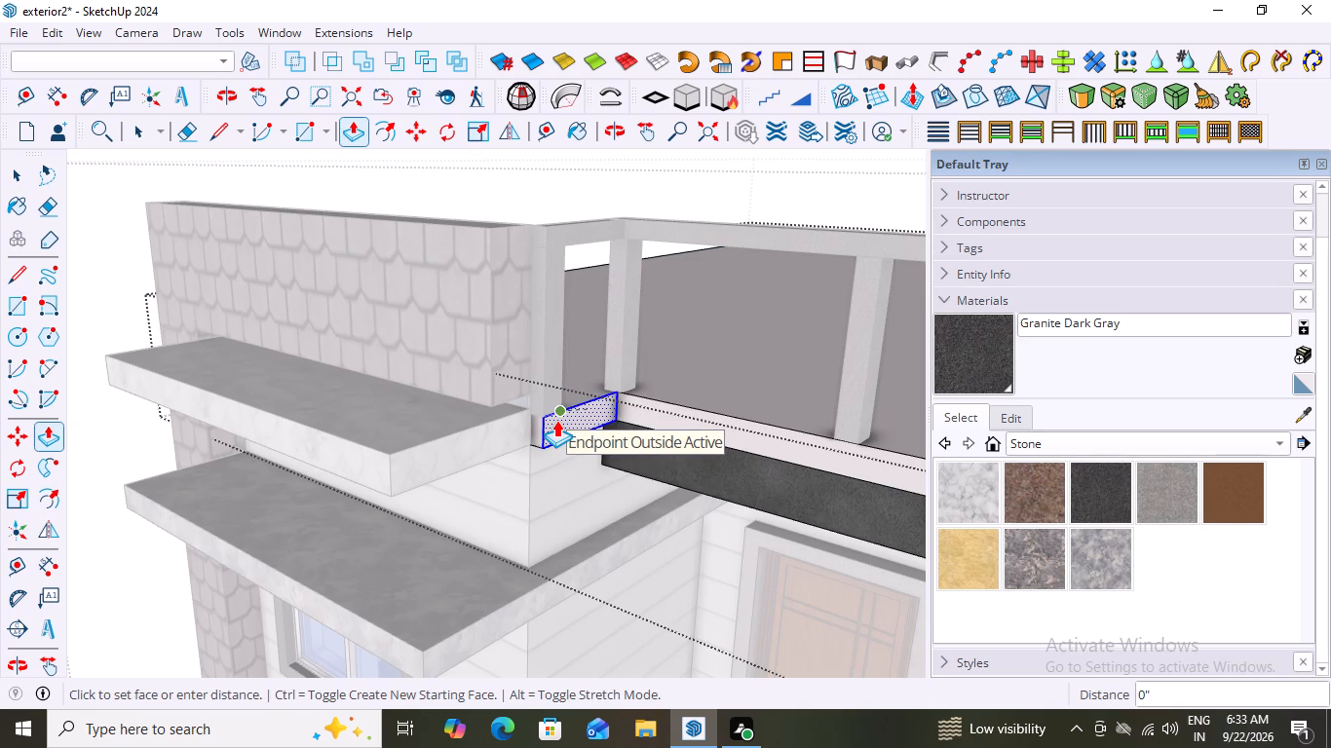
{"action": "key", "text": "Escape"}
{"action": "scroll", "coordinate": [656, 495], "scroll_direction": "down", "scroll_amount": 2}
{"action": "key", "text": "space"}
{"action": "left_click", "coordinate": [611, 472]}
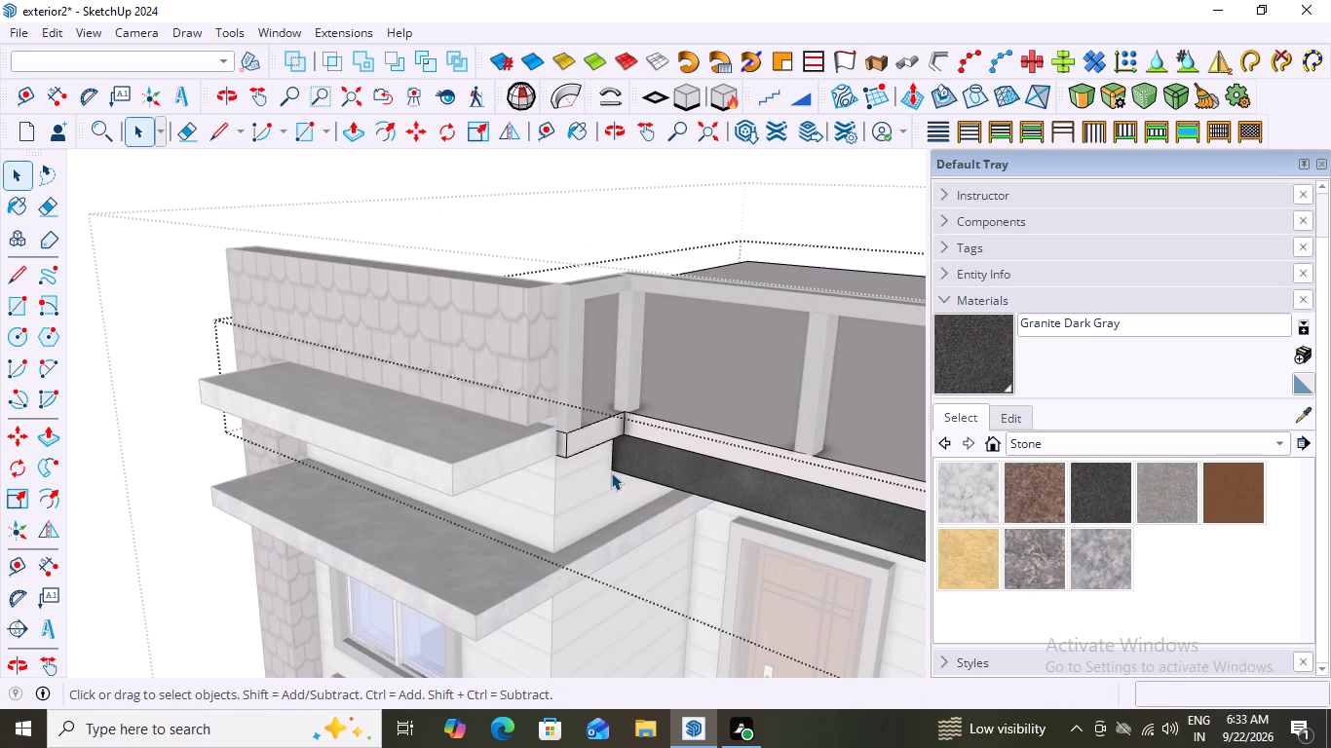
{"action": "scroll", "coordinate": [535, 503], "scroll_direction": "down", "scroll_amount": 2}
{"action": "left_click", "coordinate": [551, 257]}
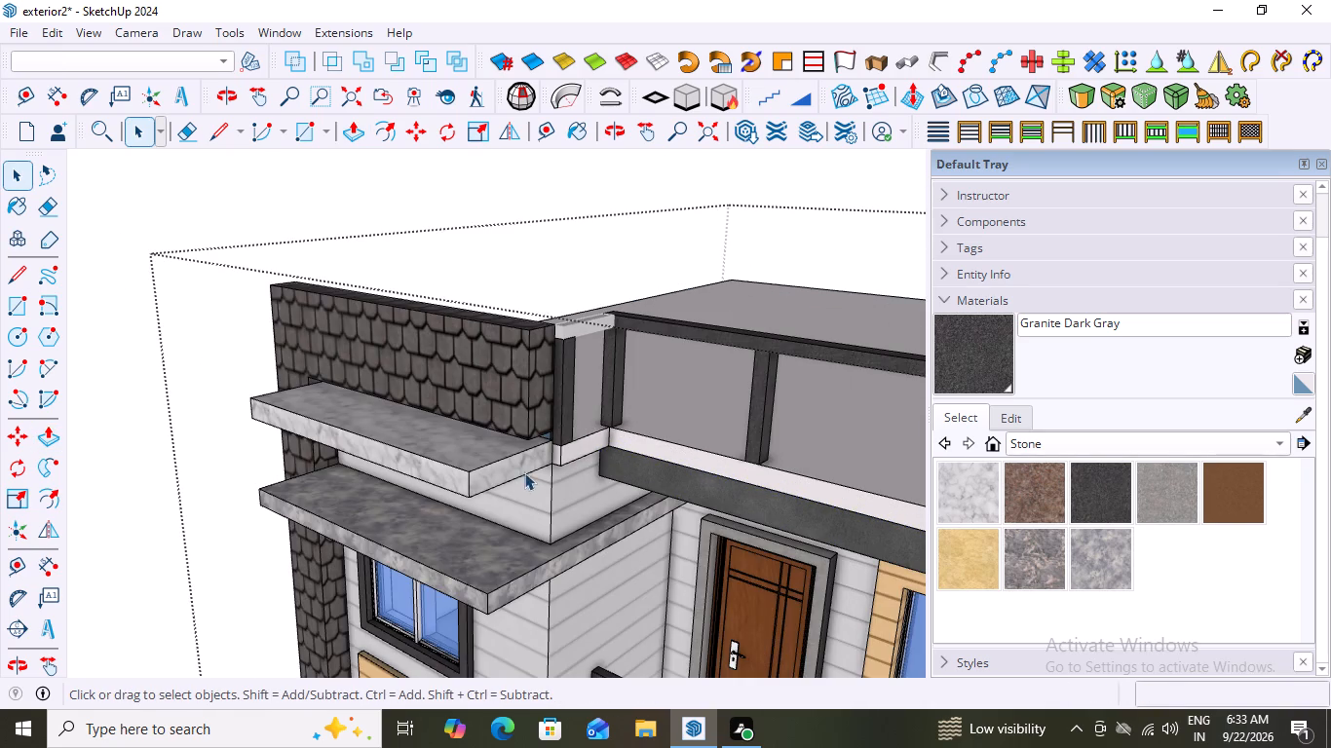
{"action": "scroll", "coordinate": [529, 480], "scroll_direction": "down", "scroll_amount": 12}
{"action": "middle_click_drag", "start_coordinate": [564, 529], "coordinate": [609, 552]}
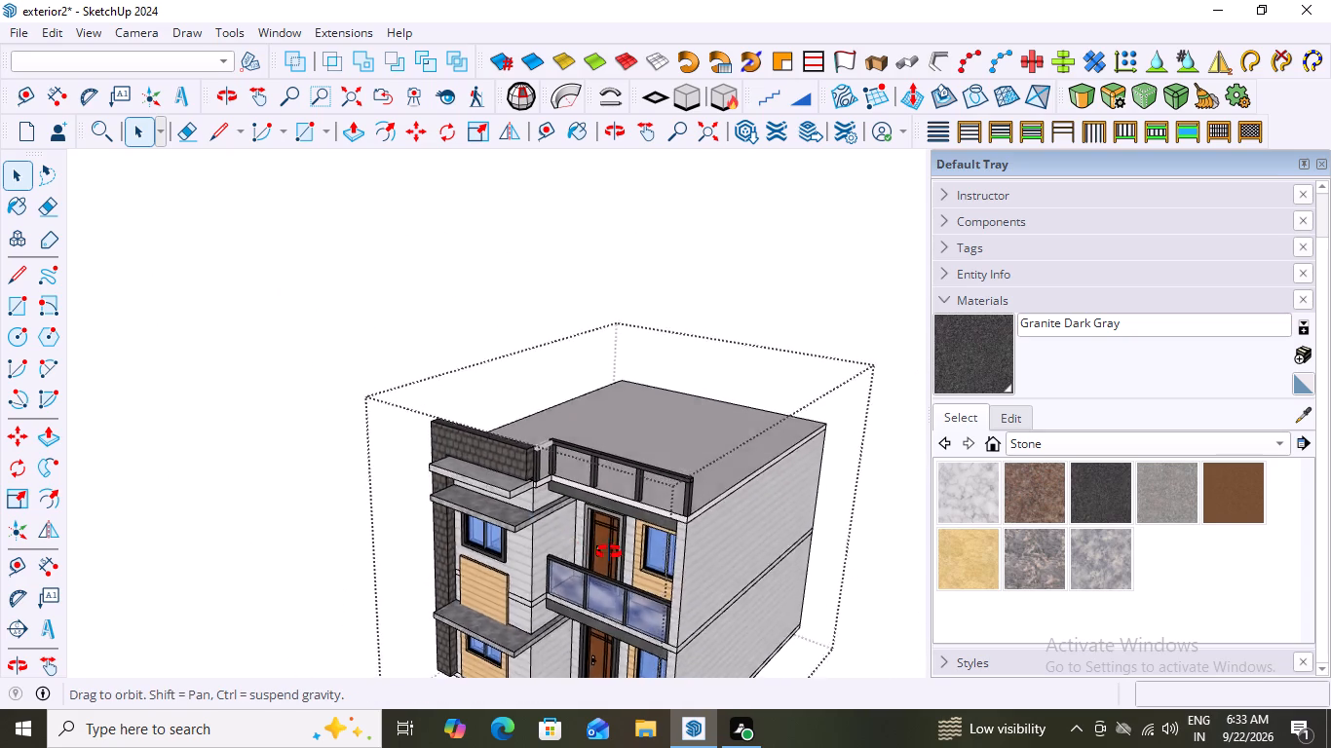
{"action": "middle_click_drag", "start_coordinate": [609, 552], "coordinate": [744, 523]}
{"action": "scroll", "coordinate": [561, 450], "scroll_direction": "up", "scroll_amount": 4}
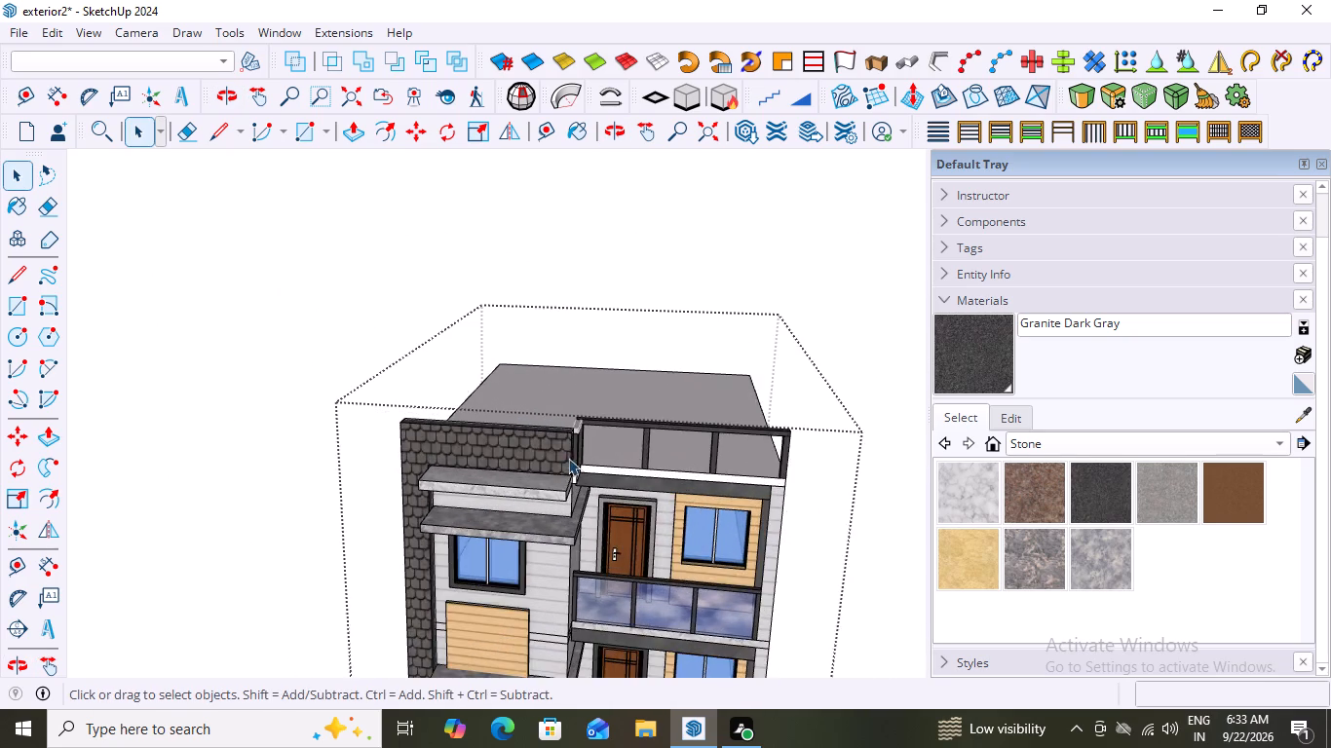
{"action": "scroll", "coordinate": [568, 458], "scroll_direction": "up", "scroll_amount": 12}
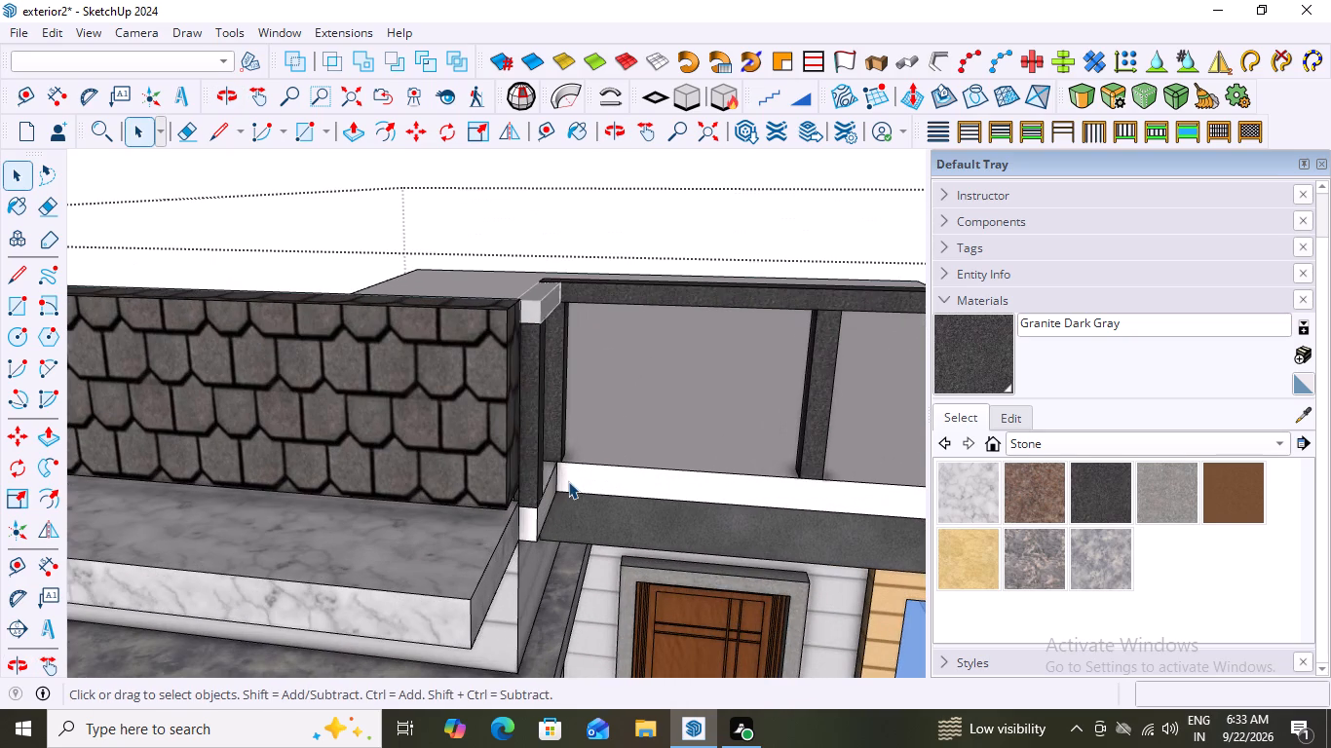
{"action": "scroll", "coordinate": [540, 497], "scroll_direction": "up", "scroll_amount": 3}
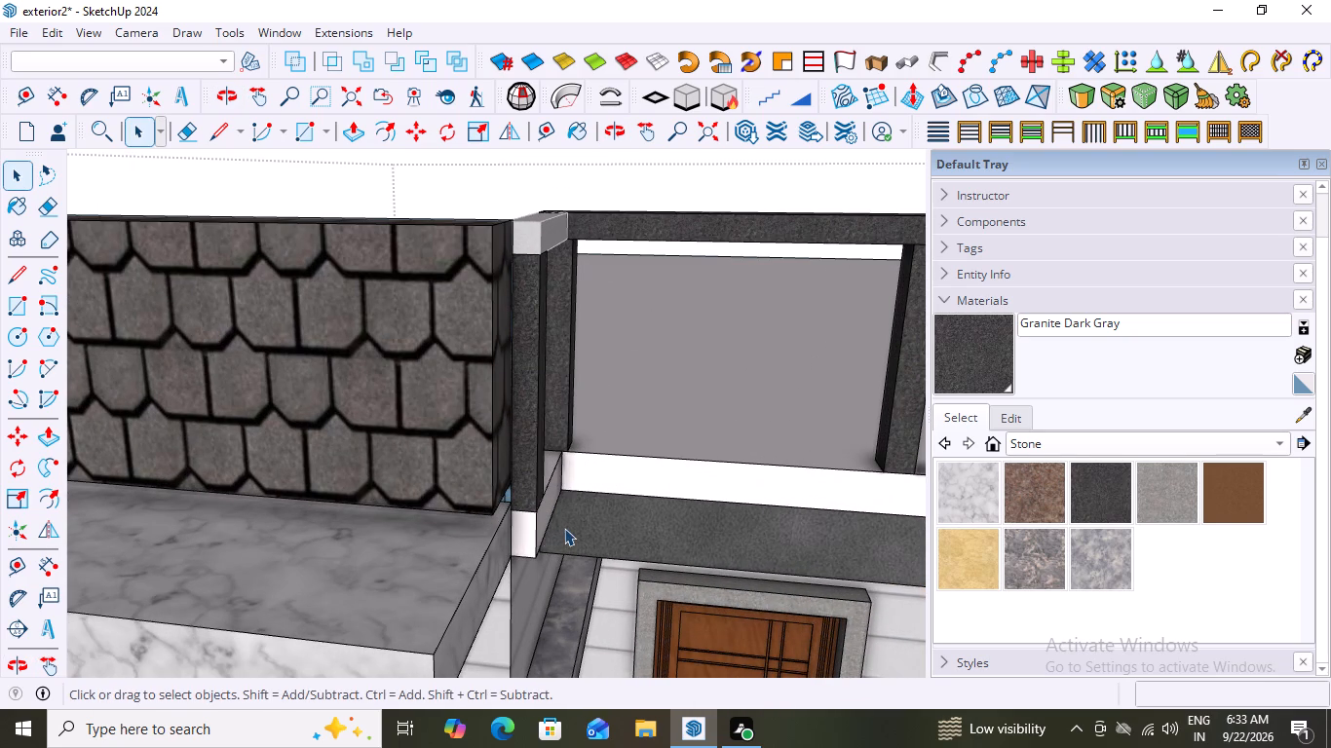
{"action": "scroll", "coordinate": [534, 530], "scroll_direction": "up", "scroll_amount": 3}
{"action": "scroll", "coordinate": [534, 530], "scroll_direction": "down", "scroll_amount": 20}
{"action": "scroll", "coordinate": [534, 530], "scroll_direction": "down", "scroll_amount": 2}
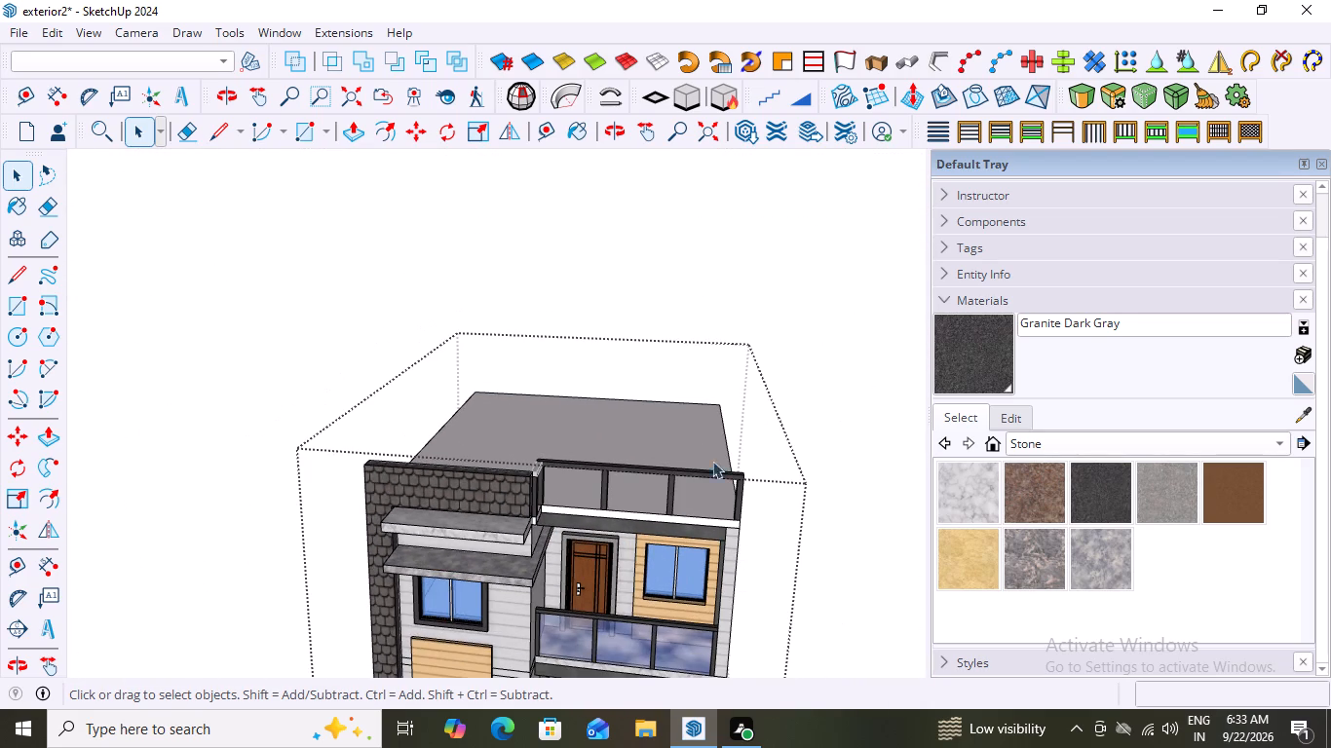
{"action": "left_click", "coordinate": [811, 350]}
Draw a base rectangle about 3' 6 13/16" by 5 1/16" on the roof slab between the front railing's inner corner post and the next post.
{"action": "middle_click_drag", "start_coordinate": [569, 543], "coordinate": [649, 525]}
{"action": "scroll", "coordinate": [644, 534], "scroll_direction": "up", "scroll_amount": 1}
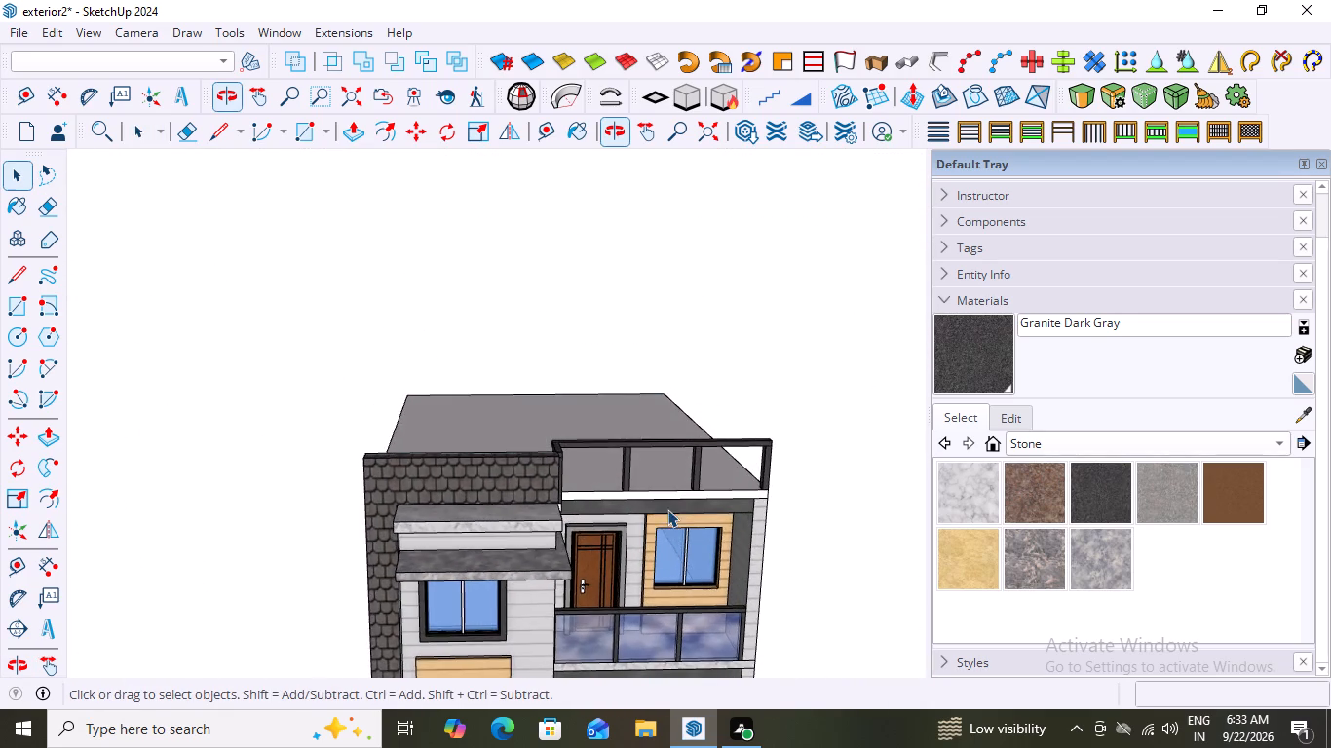
{"action": "scroll", "coordinate": [743, 463], "scroll_direction": "up", "scroll_amount": 3}
{"action": "scroll", "coordinate": [636, 462], "scroll_direction": "up", "scroll_amount": 3}
{"action": "middle_click_drag", "start_coordinate": [455, 450], "coordinate": [382, 492]}
{"action": "scroll", "coordinate": [387, 501], "scroll_direction": "up", "scroll_amount": 11}
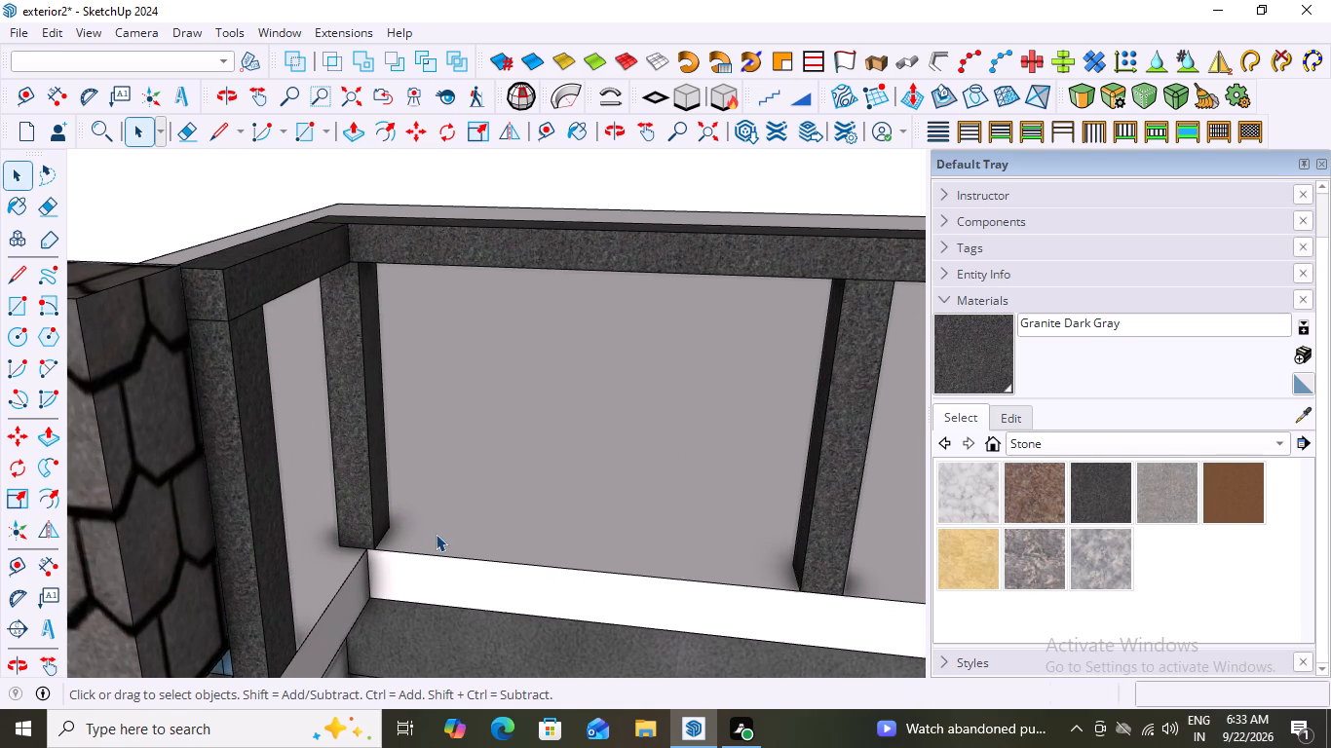
{"action": "key", "text": "r"}
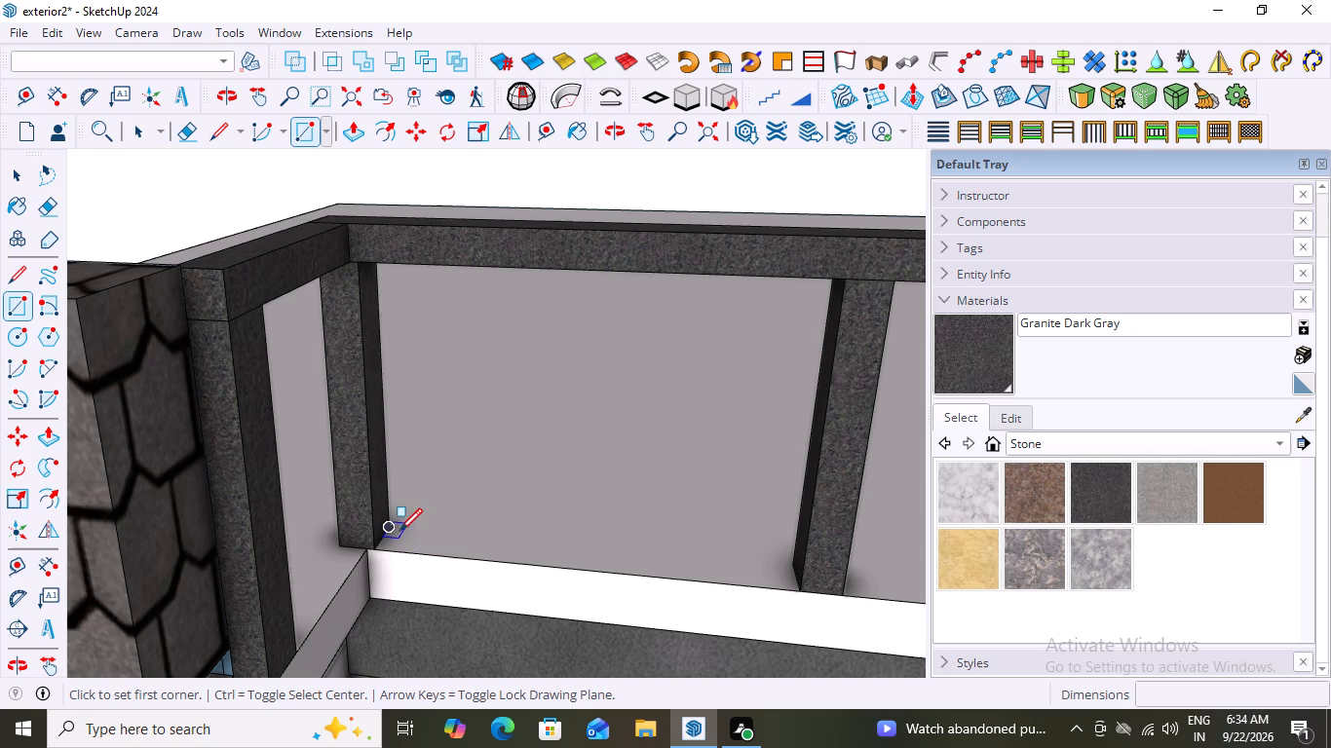
{"action": "scroll", "coordinate": [389, 531], "scroll_direction": "up", "scroll_amount": 5}
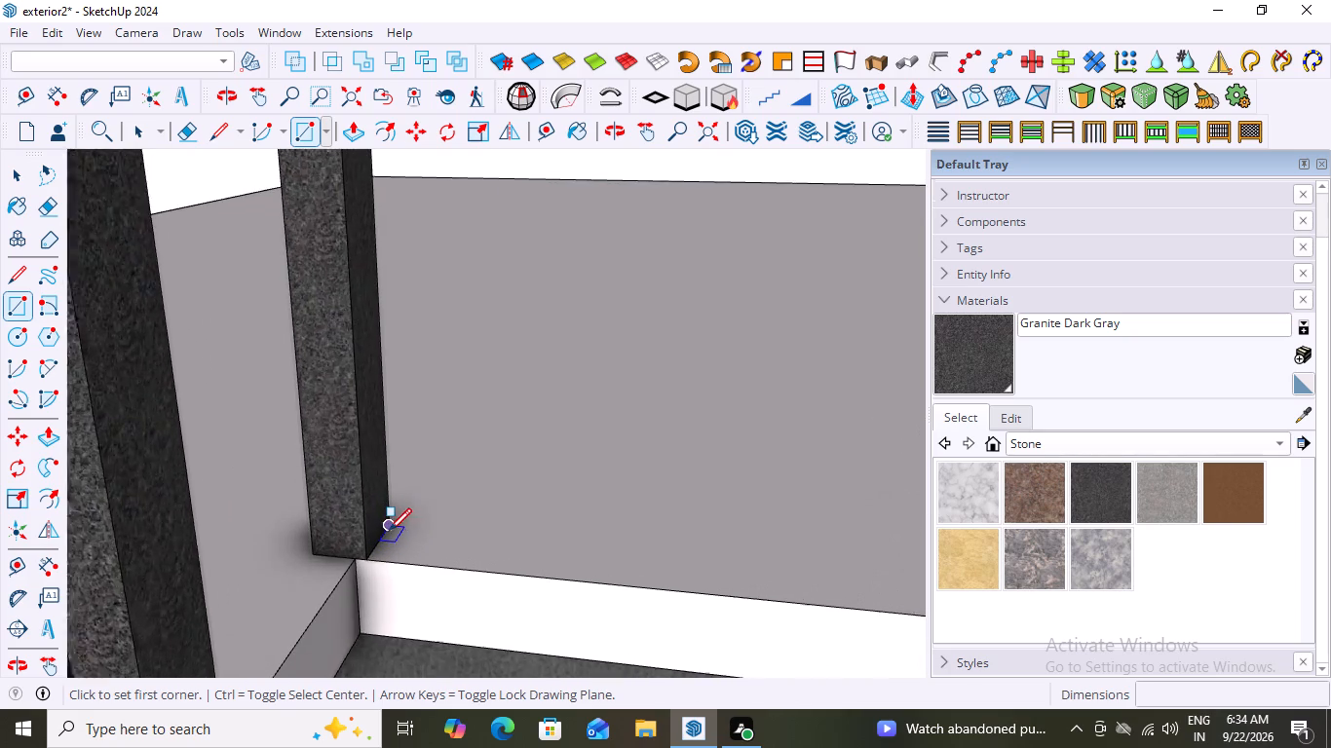
{"action": "scroll", "coordinate": [389, 531], "scroll_direction": "up", "scroll_amount": 4}
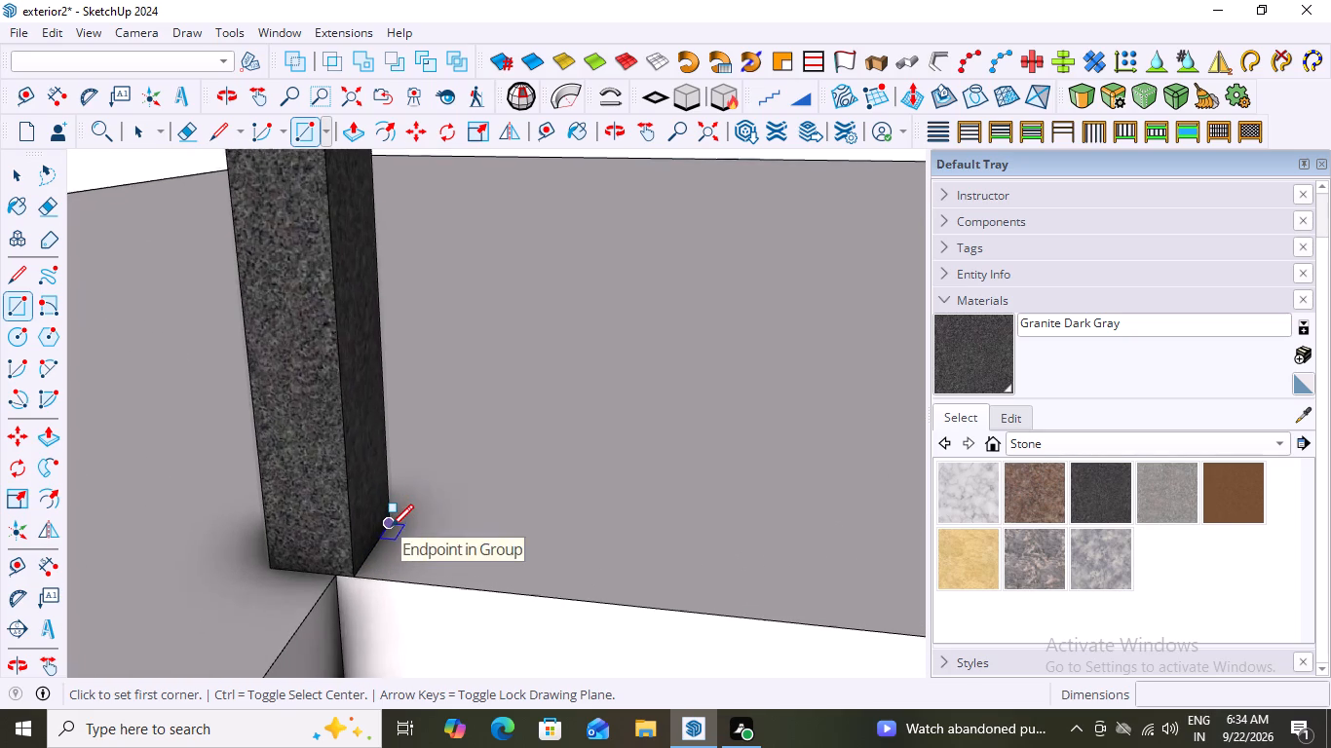
{"action": "scroll", "coordinate": [391, 527], "scroll_direction": "up", "scroll_amount": 10}
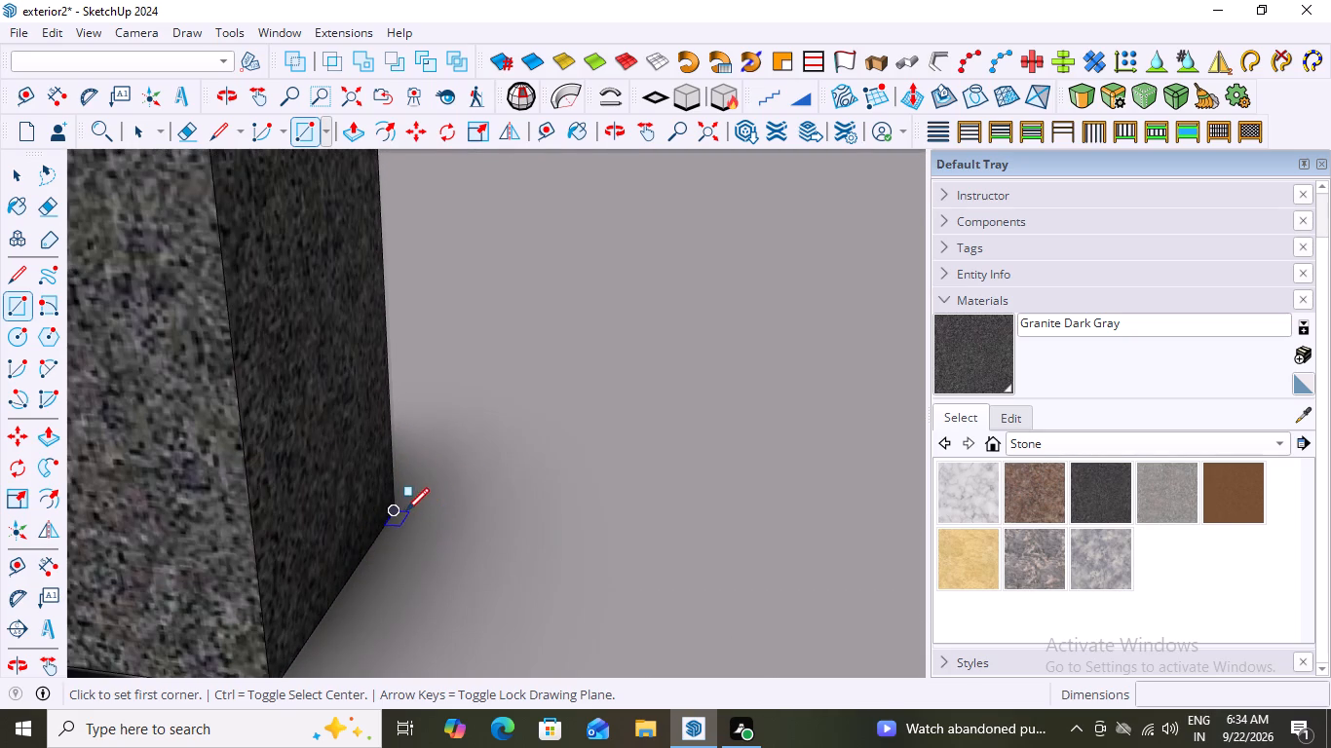
{"action": "left_click", "coordinate": [397, 511]}
{"action": "scroll", "coordinate": [462, 520], "scroll_direction": "down", "scroll_amount": 6}
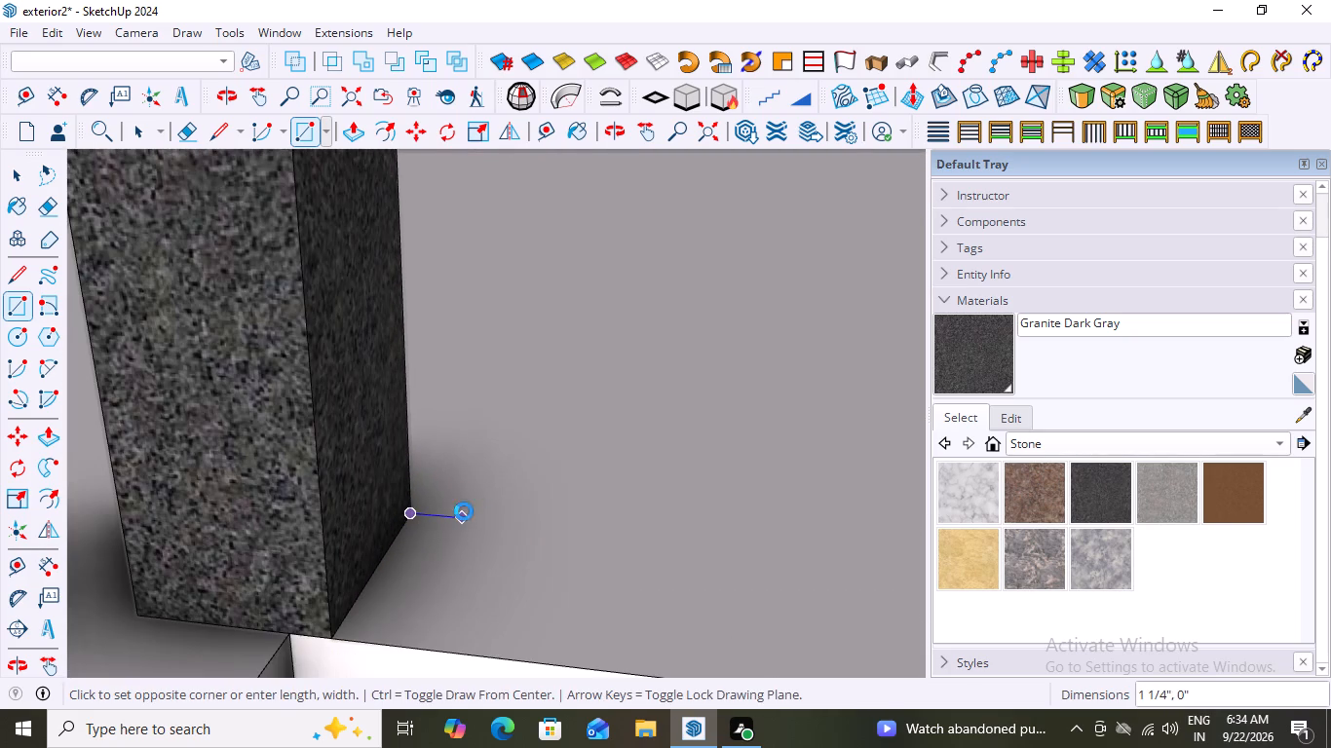
{"action": "scroll", "coordinate": [464, 511], "scroll_direction": "down", "scroll_amount": 20}
{"action": "scroll", "coordinate": [464, 511], "scroll_direction": "down", "scroll_amount": 4}
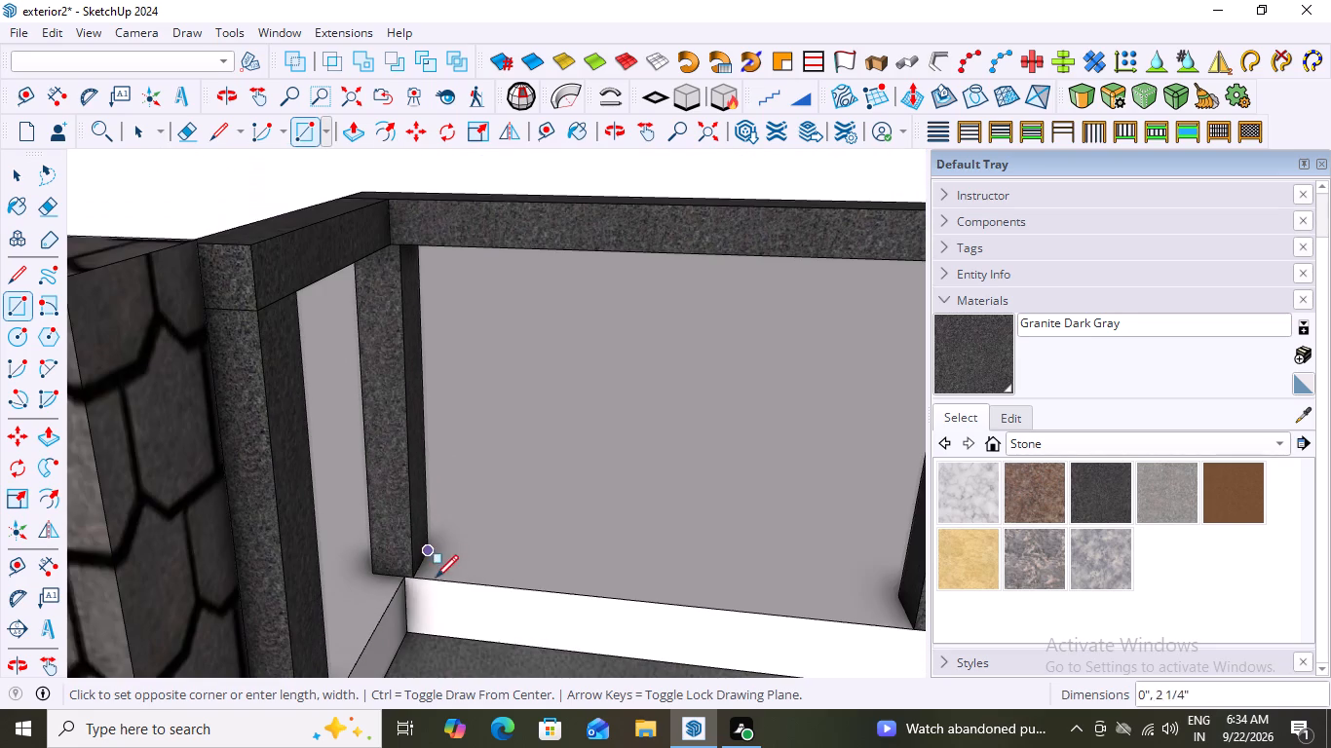
{"action": "scroll", "coordinate": [700, 580], "scroll_direction": "up", "scroll_amount": 2}
{"action": "scroll", "coordinate": [693, 580], "scroll_direction": "down", "scroll_amount": 8}
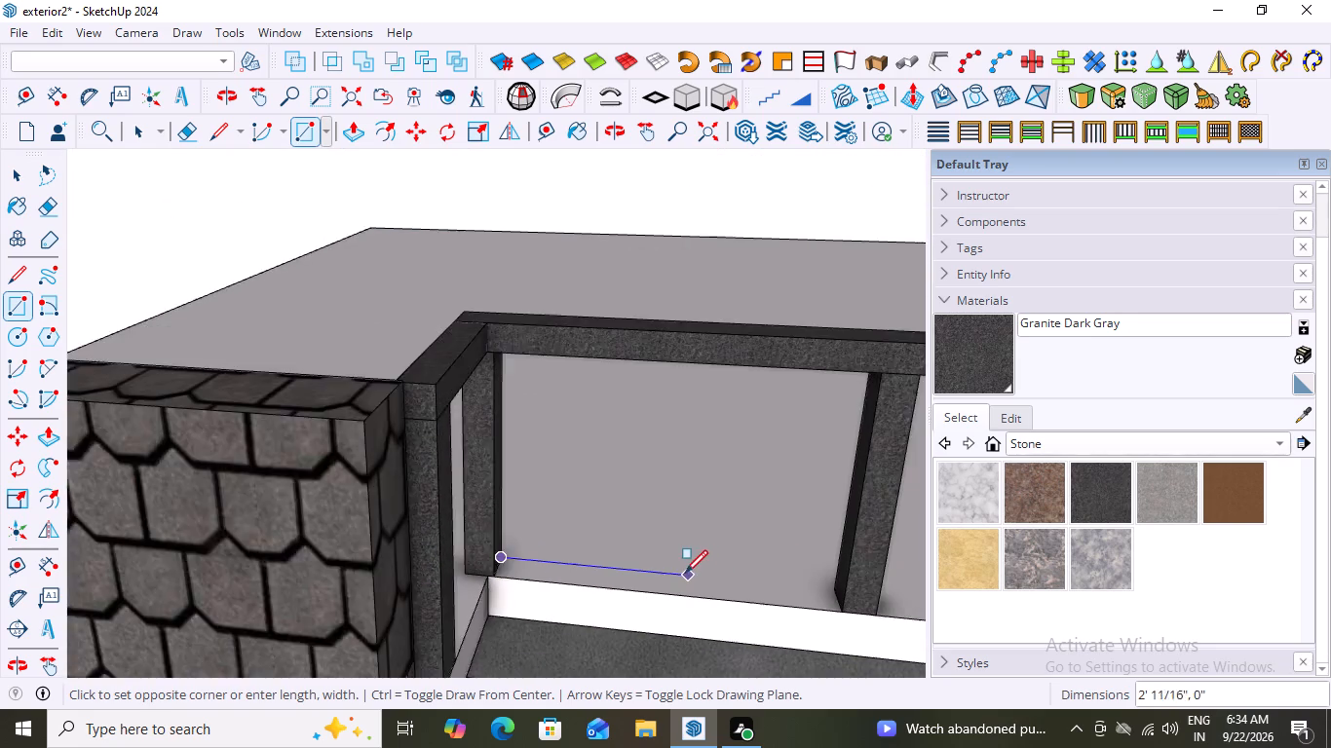
{"action": "scroll", "coordinate": [685, 573], "scroll_direction": "down", "scroll_amount": 2}
{"action": "scroll", "coordinate": [796, 599], "scroll_direction": "up", "scroll_amount": 15}
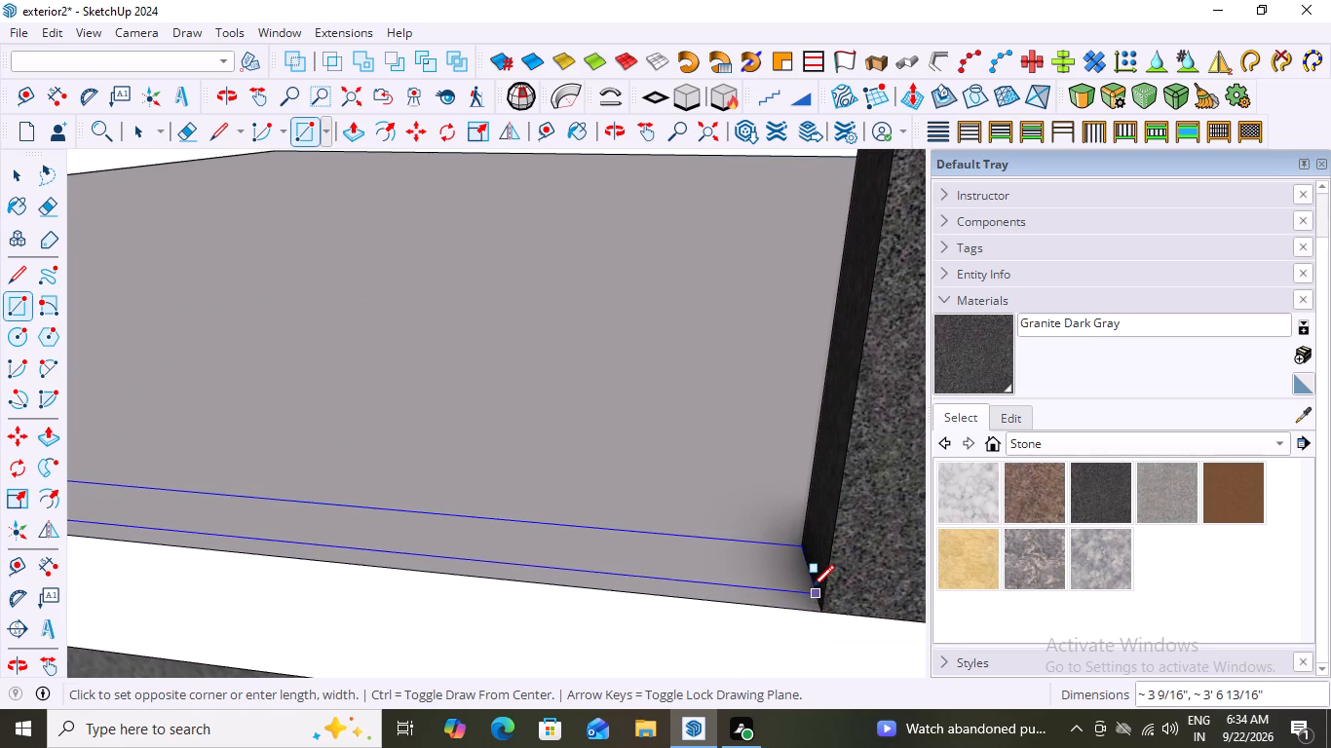
{"action": "left_click", "coordinate": [819, 609]}
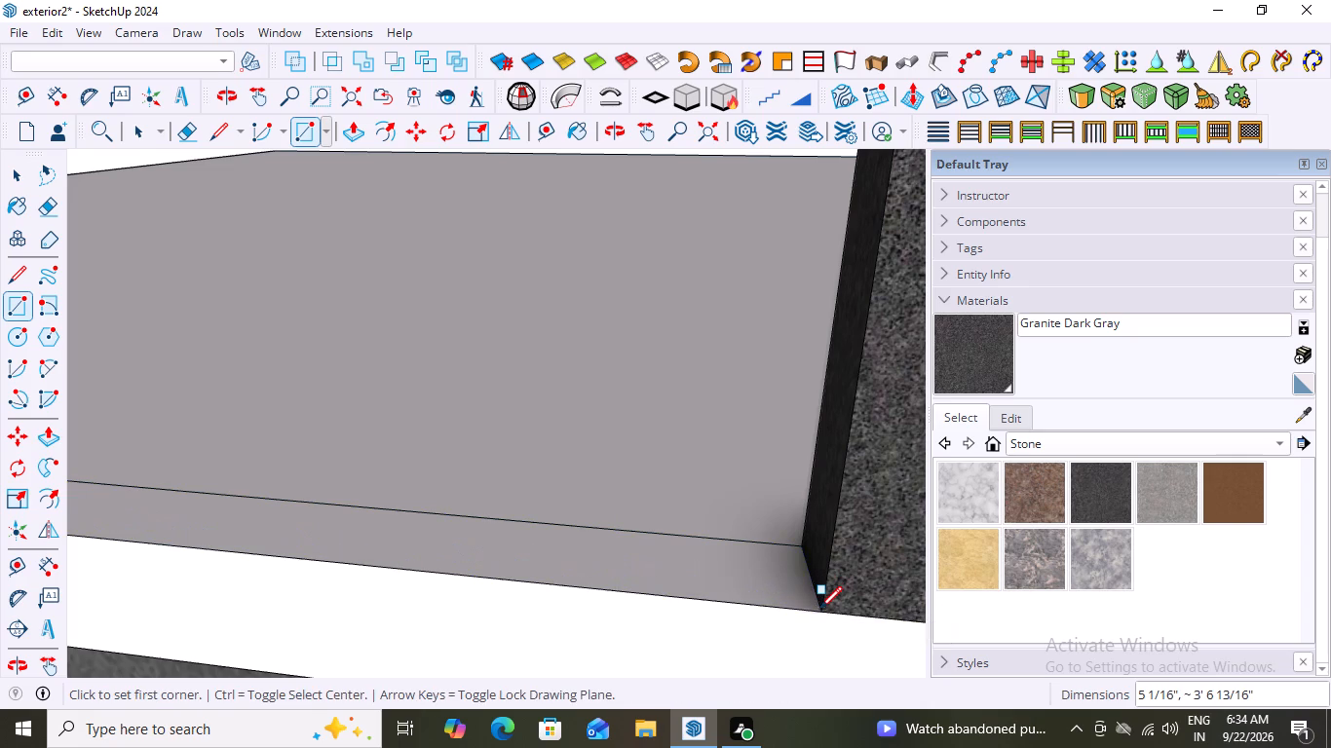
Draw a base rectangle about 3' 7" by 5 1/16" on the roof slab between the two middle posts of the front railing.
{"action": "scroll", "coordinate": [641, 540], "scroll_direction": "down", "scroll_amount": 15}
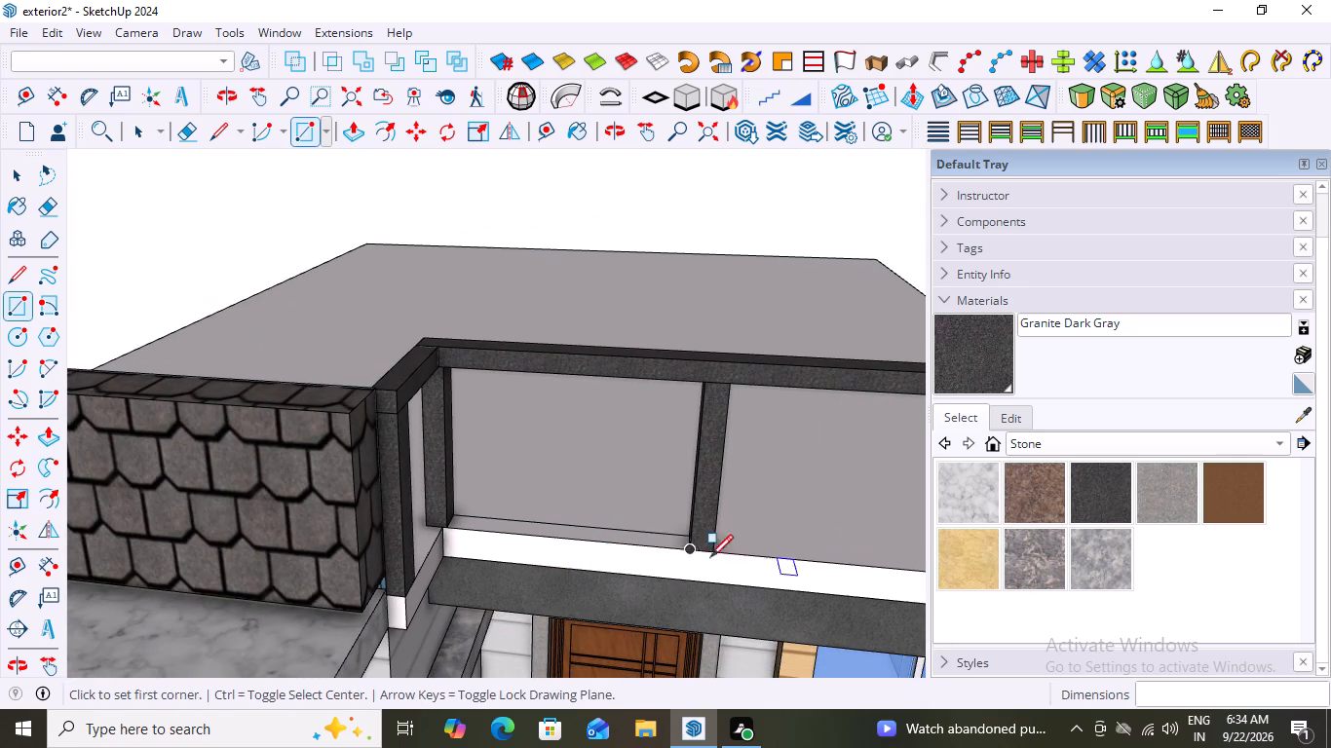
{"action": "scroll", "coordinate": [595, 551], "scroll_direction": "down", "scroll_amount": 6}
{"action": "scroll", "coordinate": [781, 555], "scroll_direction": "up", "scroll_amount": 11}
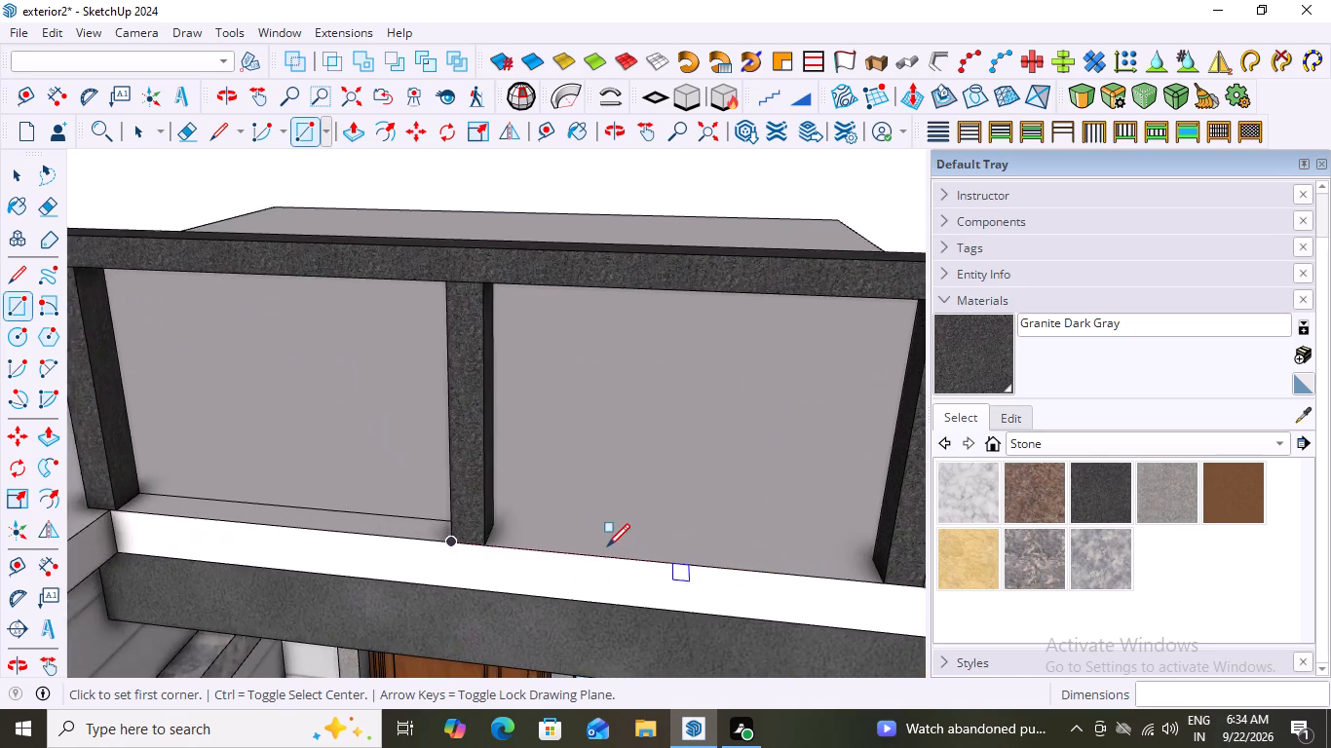
{"action": "scroll", "coordinate": [607, 546], "scroll_direction": "up", "scroll_amount": 6}
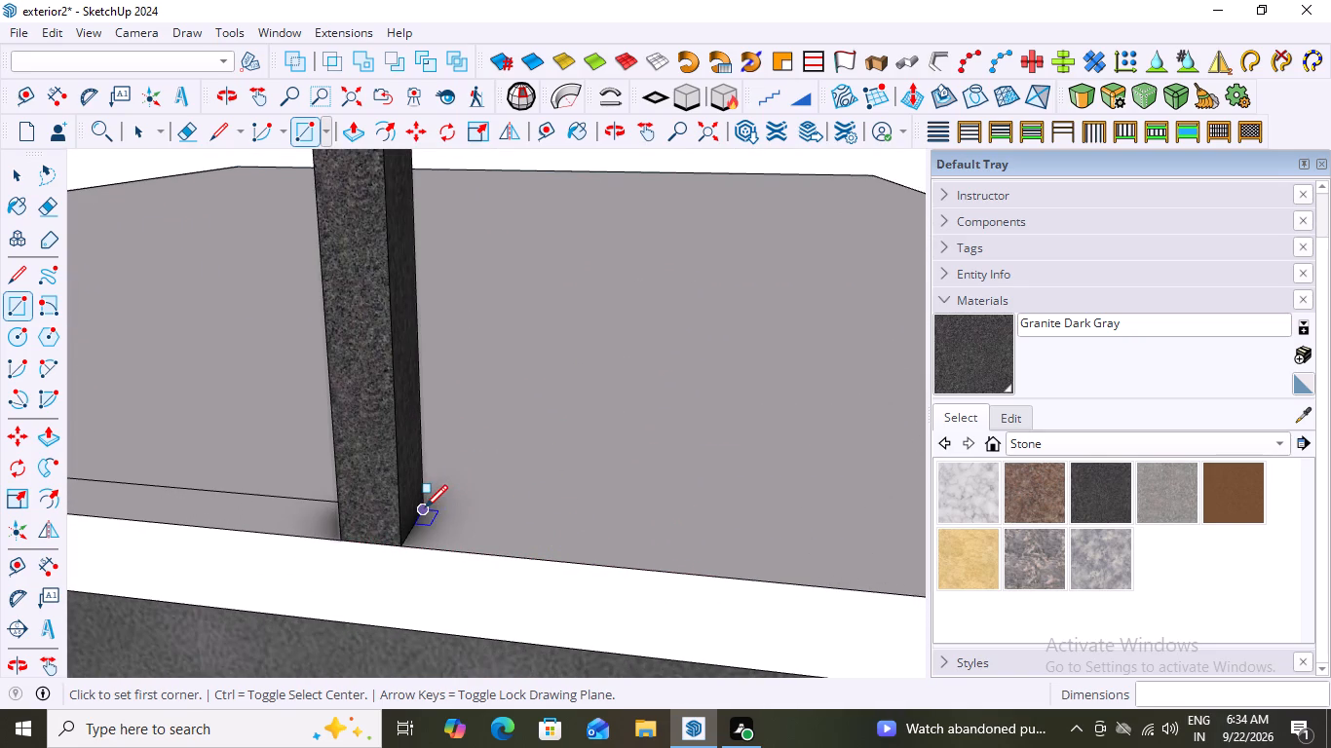
{"action": "left_click", "coordinate": [423, 508]}
{"action": "scroll", "coordinate": [543, 553], "scroll_direction": "down", "scroll_amount": 3}
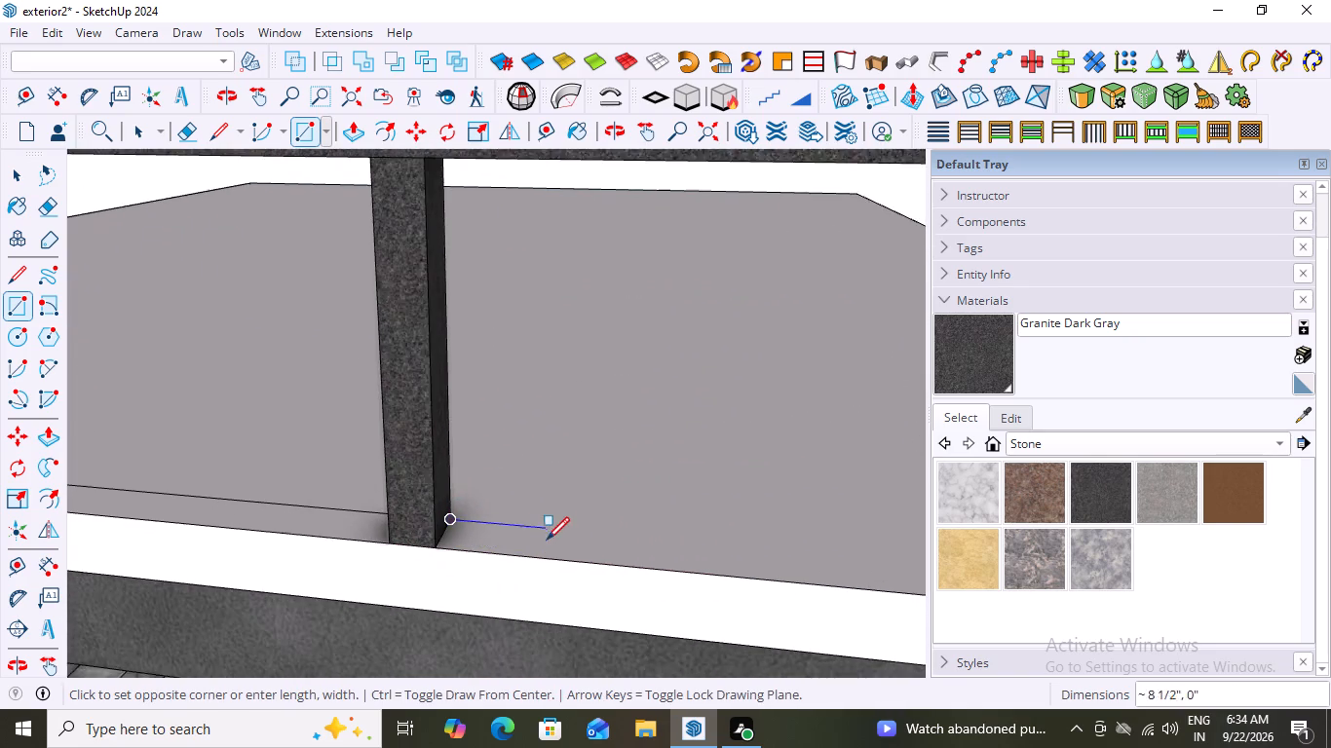
{"action": "scroll", "coordinate": [547, 540], "scroll_direction": "down", "scroll_amount": 10}
{"action": "scroll", "coordinate": [679, 586], "scroll_direction": "up", "scroll_amount": 11}
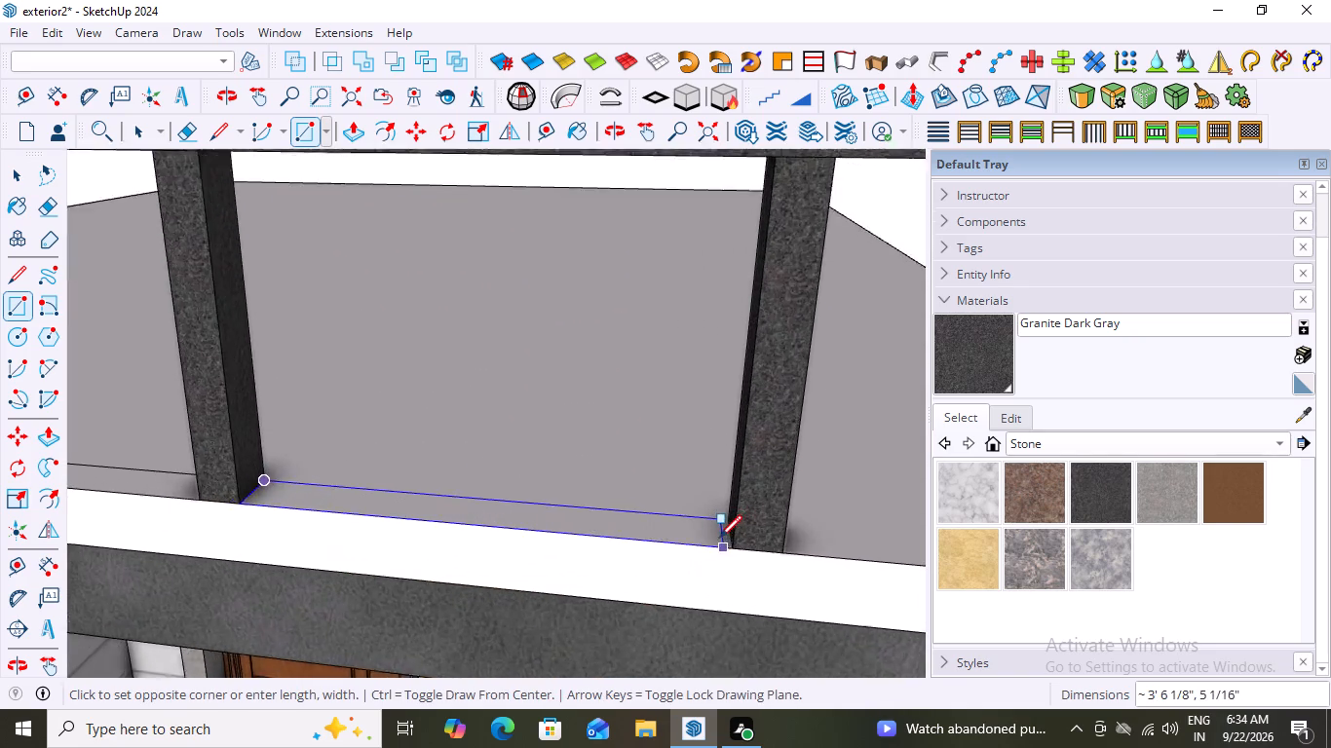
{"action": "scroll", "coordinate": [719, 538], "scroll_direction": "up", "scroll_amount": 8}
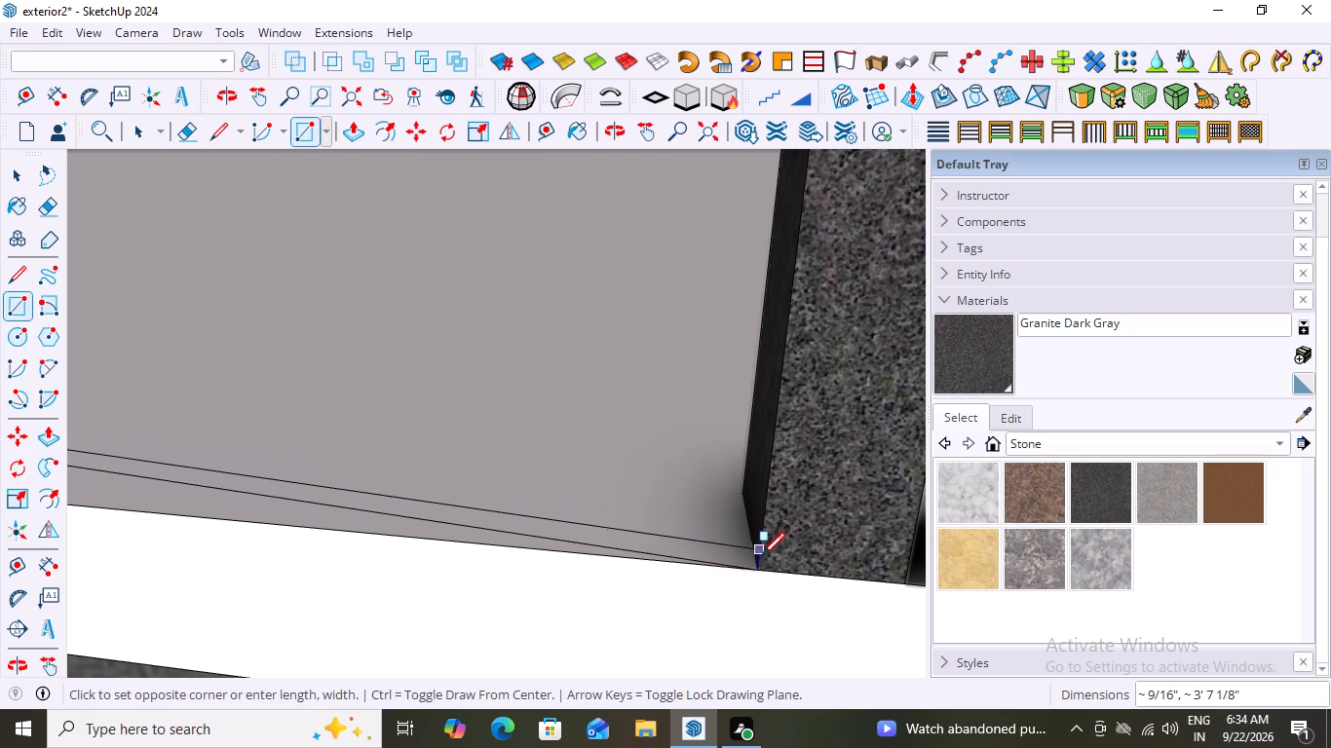
{"action": "left_click", "coordinate": [753, 568]}
Draw a base rectangle about 3' 6 13/16" by 5 1/16" on the roof slab between the front railing's last middle post and outer end post.
{"action": "scroll", "coordinate": [479, 505], "scroll_direction": "down", "scroll_amount": 2}
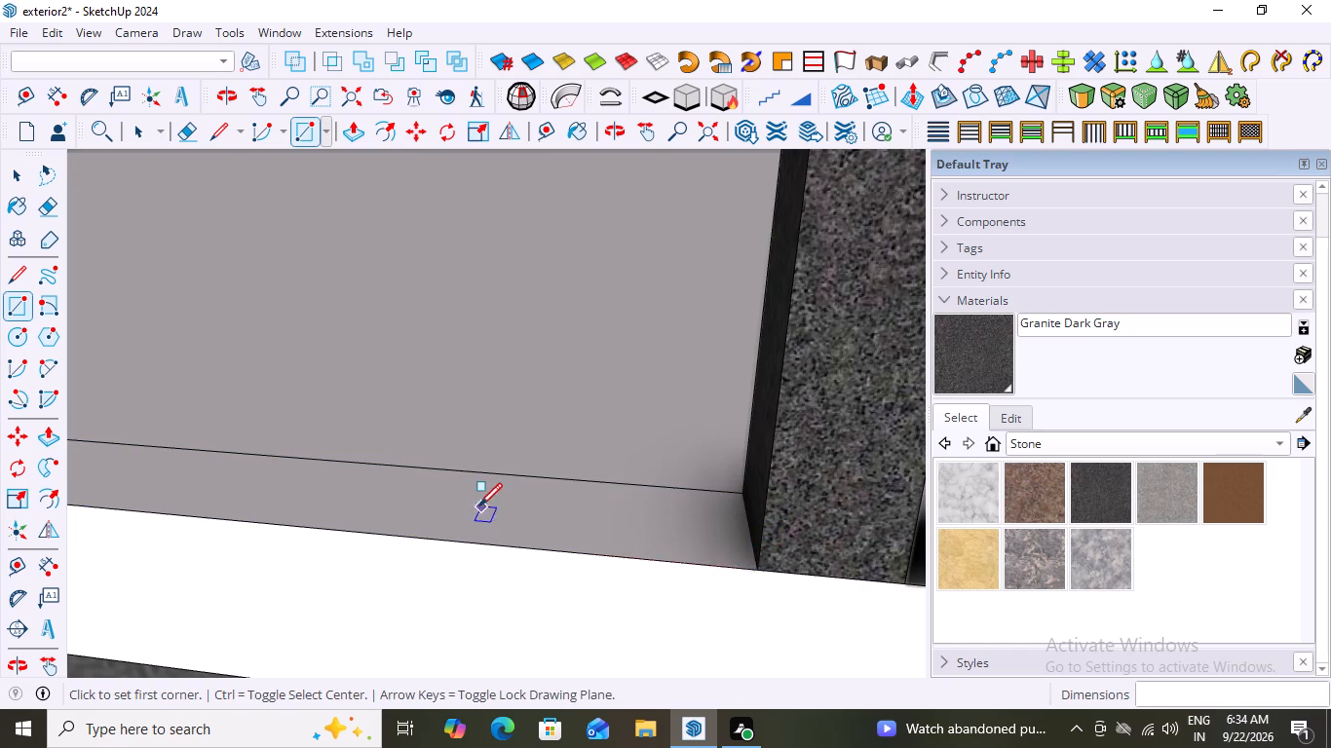
{"action": "scroll", "coordinate": [479, 505], "scroll_direction": "down", "scroll_amount": 20}
{"action": "scroll", "coordinate": [639, 505], "scroll_direction": "up", "scroll_amount": 4}
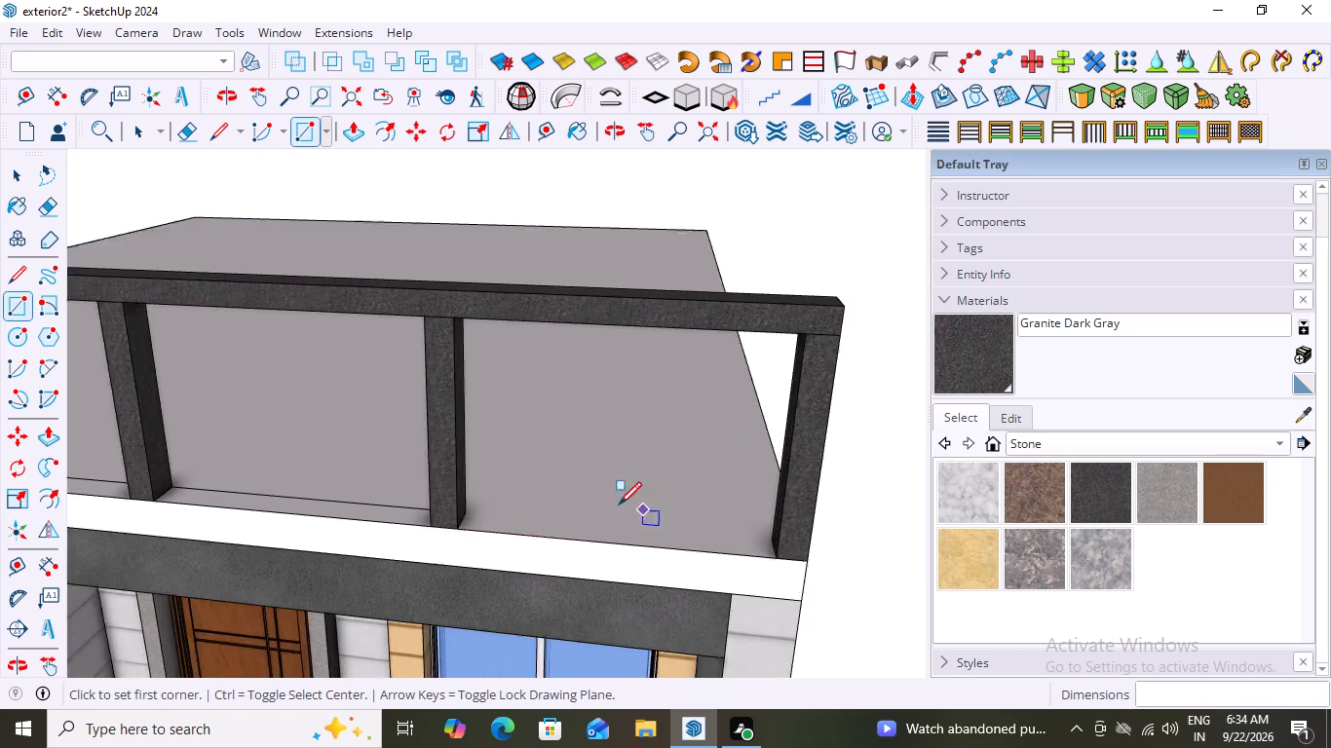
{"action": "scroll", "coordinate": [619, 505], "scroll_direction": "up", "scroll_amount": 5}
{"action": "scroll", "coordinate": [500, 528], "scroll_direction": "up", "scroll_amount": 2}
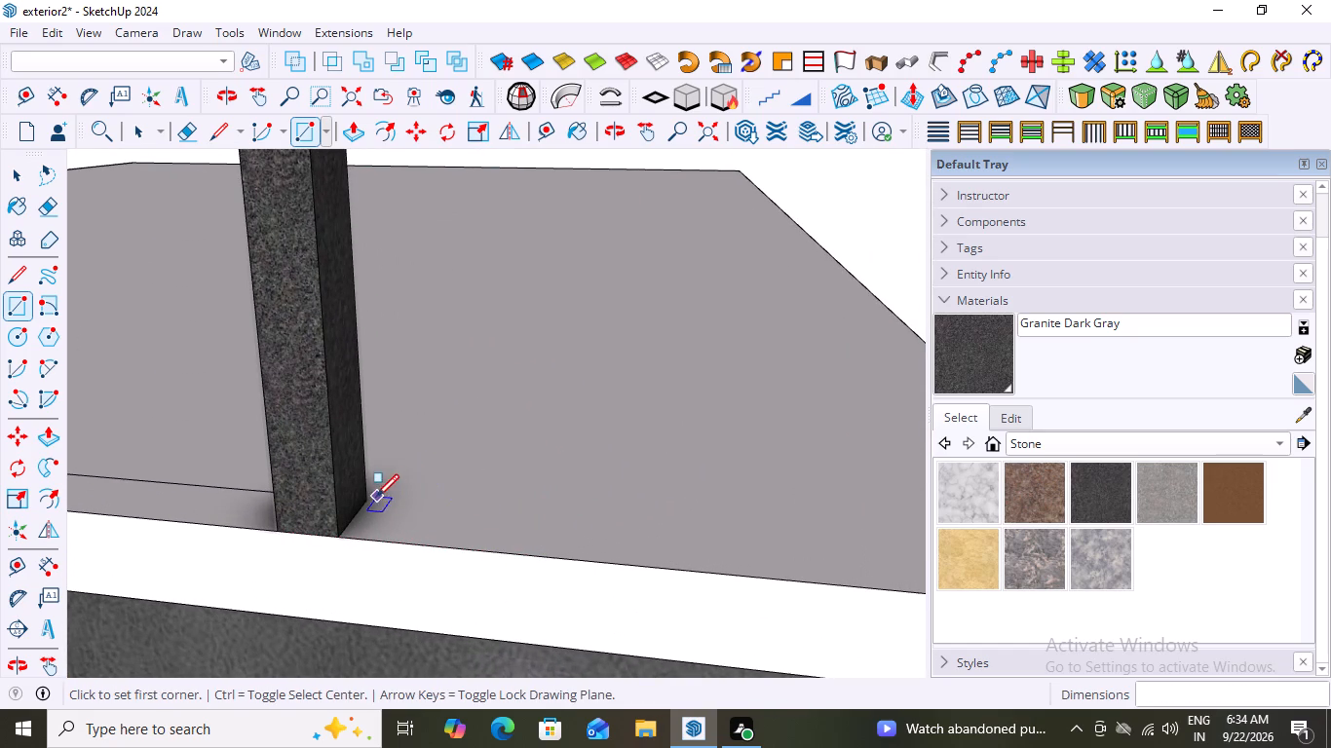
{"action": "scroll", "coordinate": [364, 504], "scroll_direction": "up", "scroll_amount": 6}
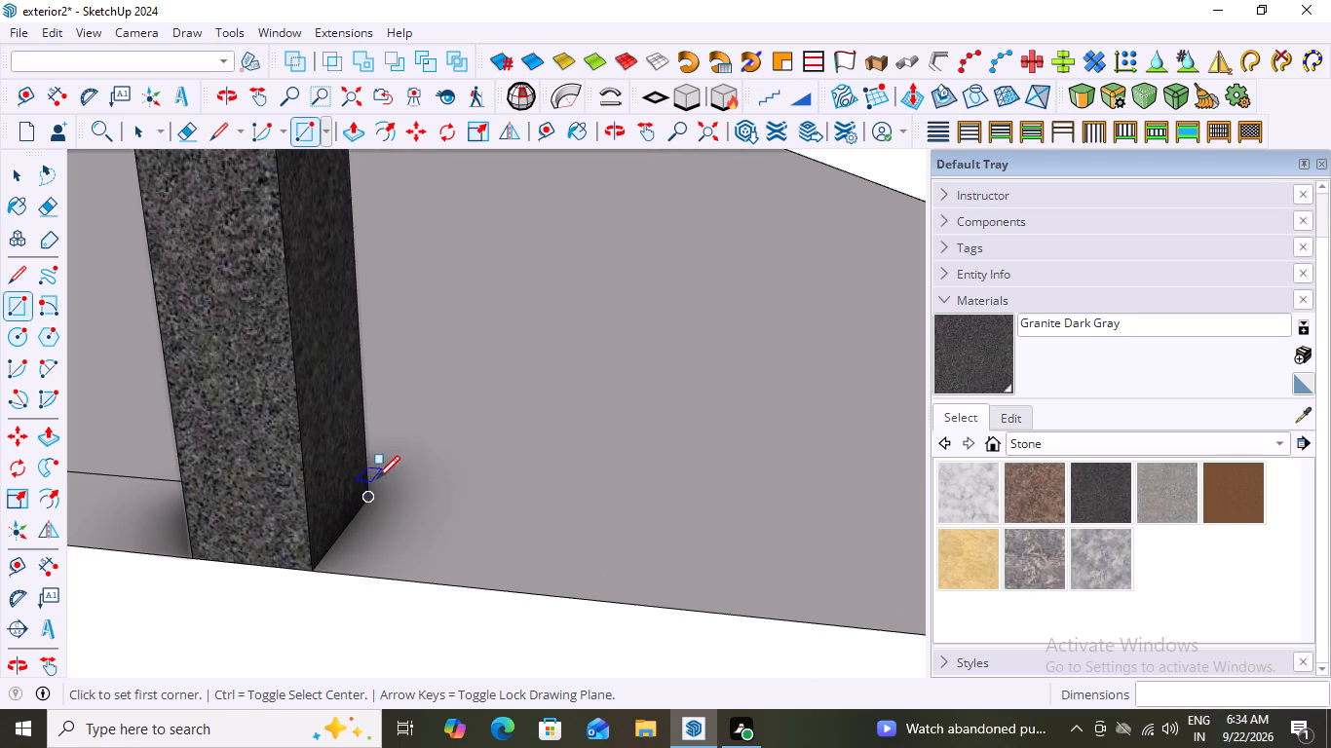
{"action": "left_click", "coordinate": [367, 495]}
{"action": "scroll", "coordinate": [485, 520], "scroll_direction": "down", "scroll_amount": 4}
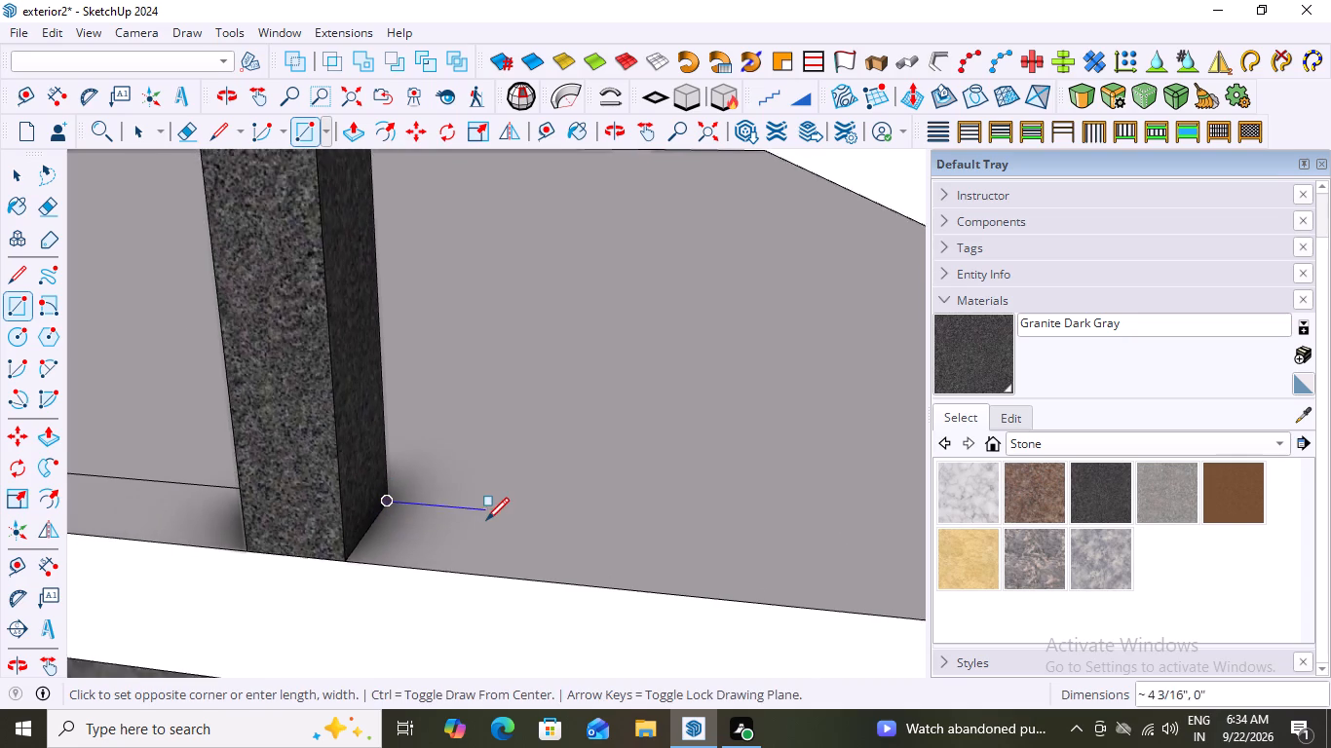
{"action": "scroll", "coordinate": [486, 520], "scroll_direction": "down", "scroll_amount": 15}
{"action": "scroll", "coordinate": [731, 577], "scroll_direction": "up", "scroll_amount": 1}
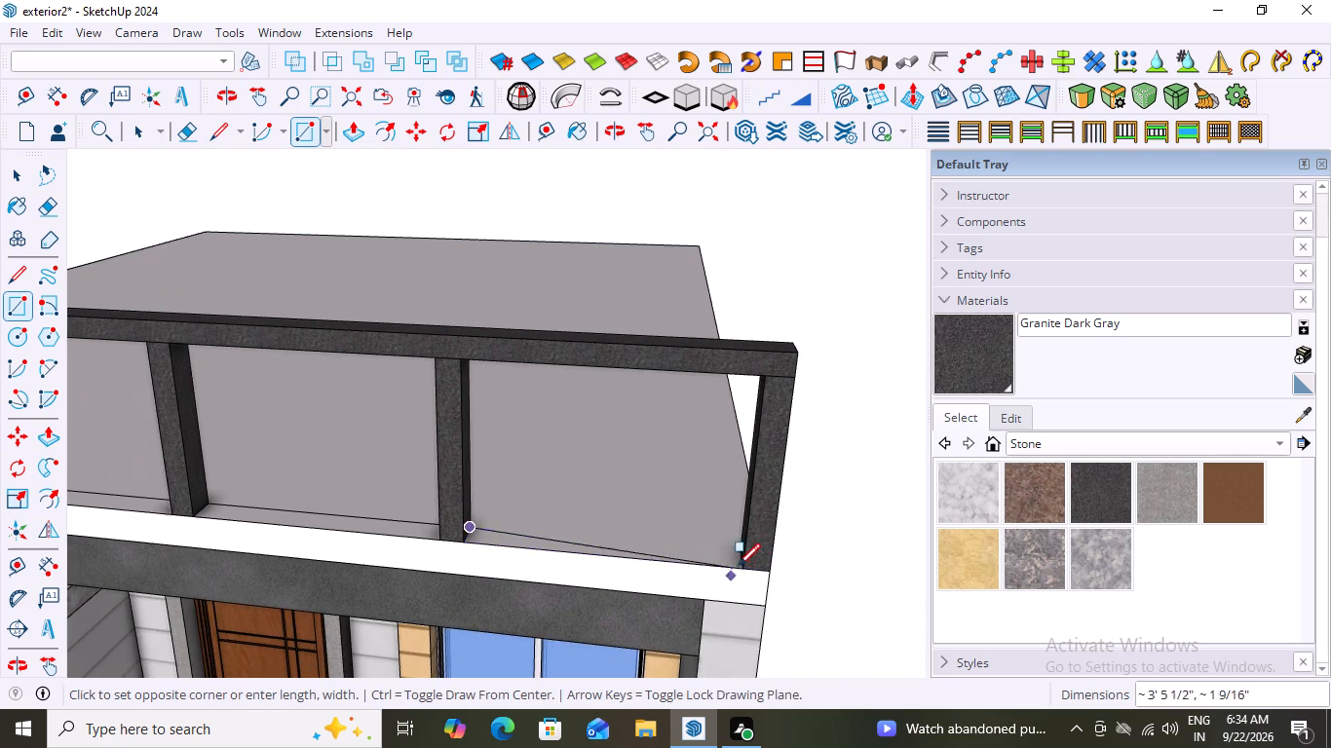
{"action": "scroll", "coordinate": [738, 566], "scroll_direction": "up", "scroll_amount": 13}
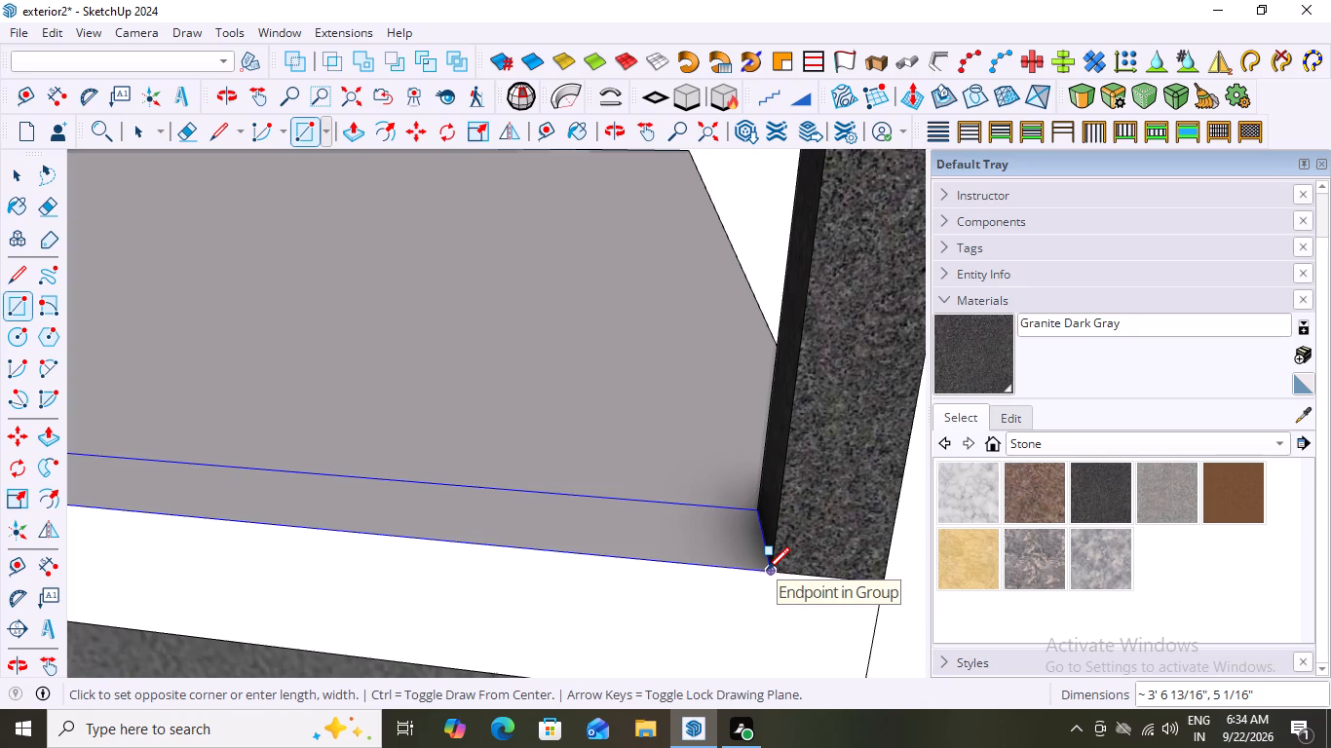
{"action": "left_click", "coordinate": [767, 570]}
Draw a base rectangle about 1' 6 1/4" by 1 15/16" along the slab edge between the short side railing's two posts.
{"action": "scroll", "coordinate": [703, 519], "scroll_direction": "down", "scroll_amount": 19}
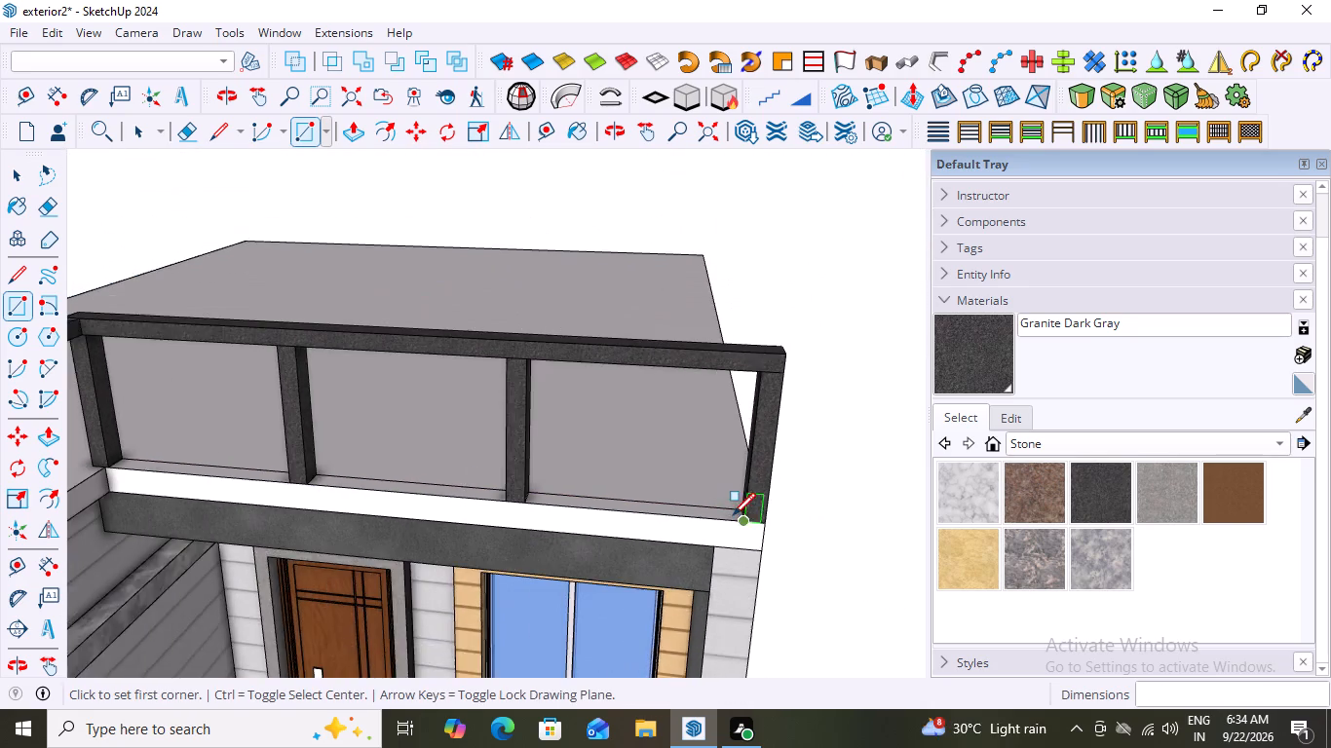
{"action": "scroll", "coordinate": [733, 515], "scroll_direction": "down", "scroll_amount": 4}
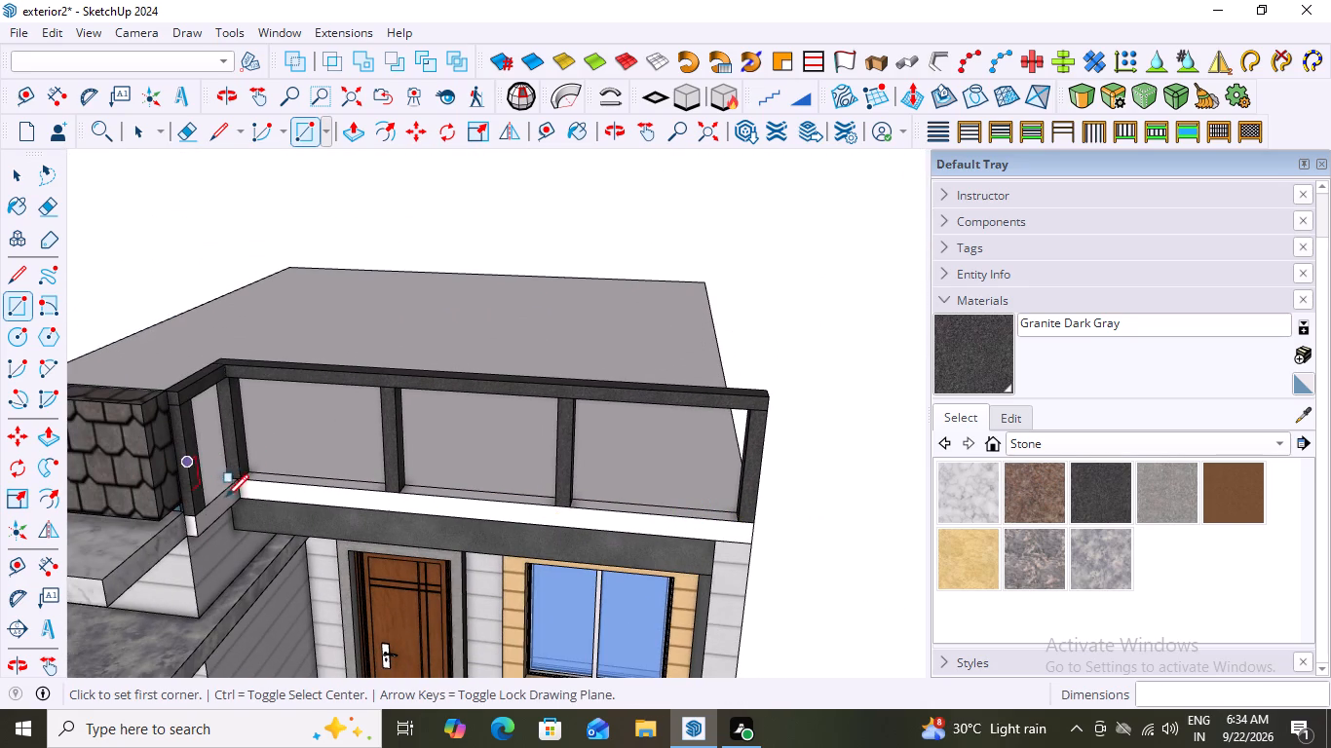
{"action": "scroll", "coordinate": [233, 497], "scroll_direction": "up", "scroll_amount": 7}
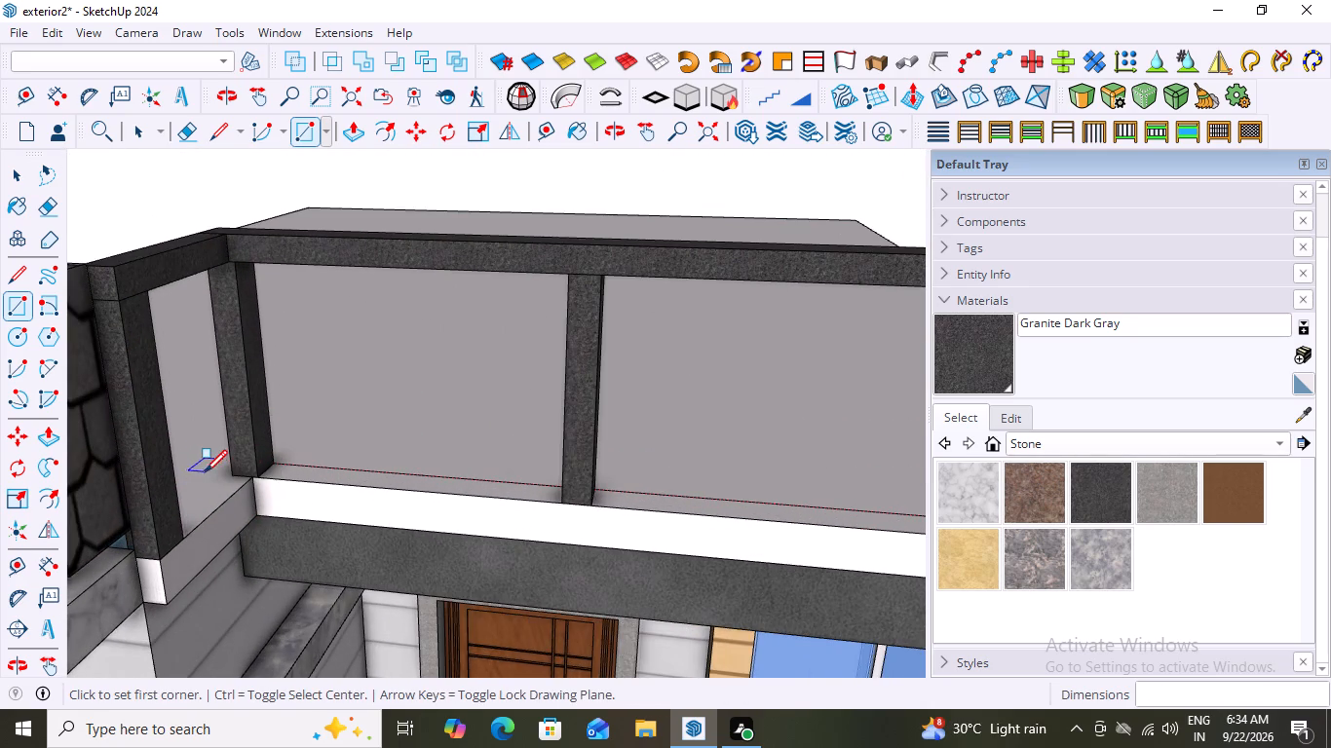
{"action": "middle_click_drag", "start_coordinate": [205, 477], "coordinate": [60, 540]}
{"action": "scroll", "coordinate": [297, 409], "scroll_direction": "up", "scroll_amount": 4}
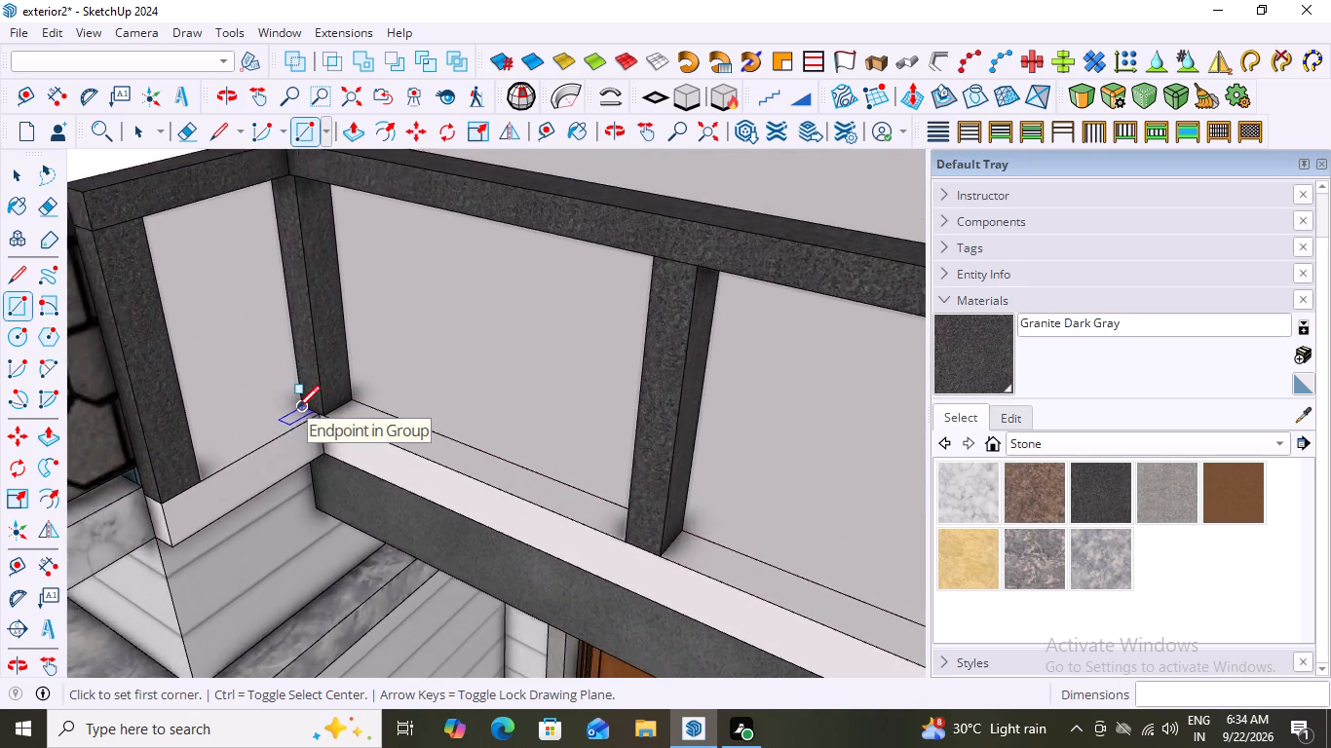
{"action": "middle_click_drag", "start_coordinate": [295, 421], "coordinate": [191, 461]}
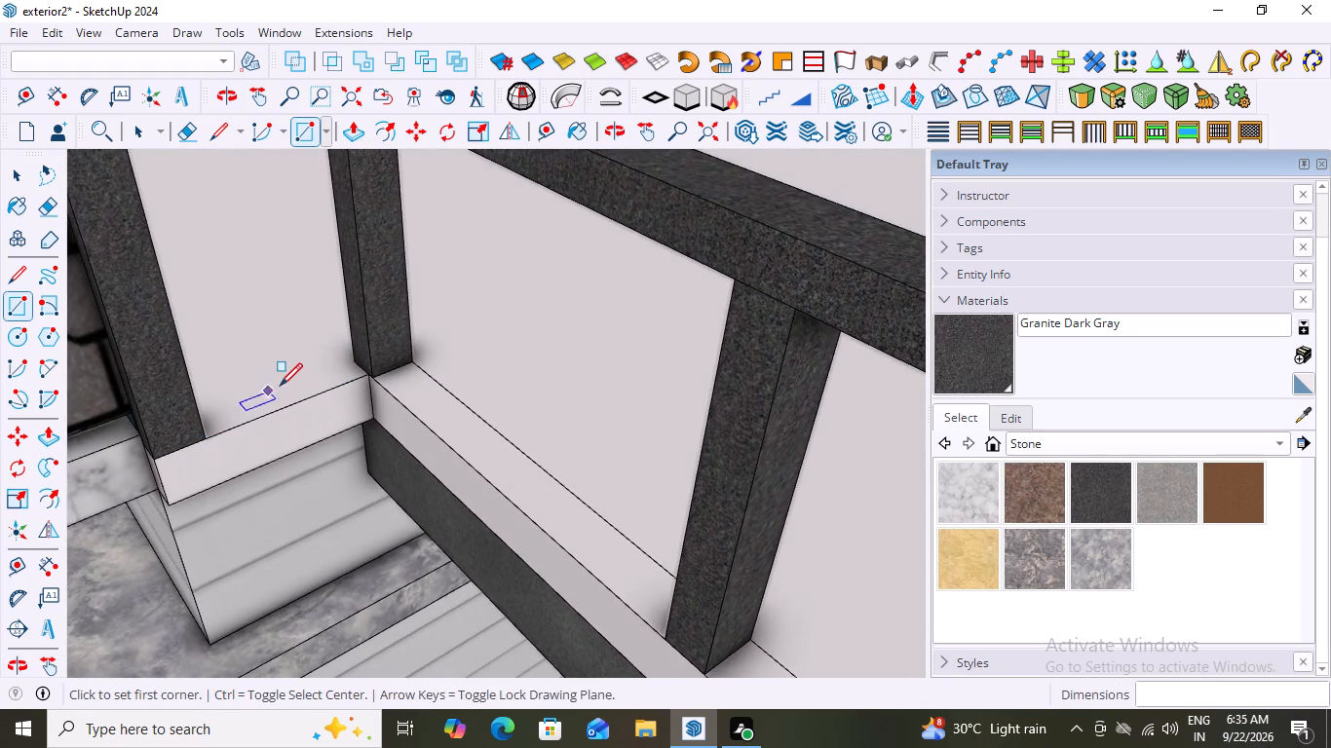
{"action": "scroll", "coordinate": [280, 386], "scroll_direction": "up", "scroll_amount": 10}
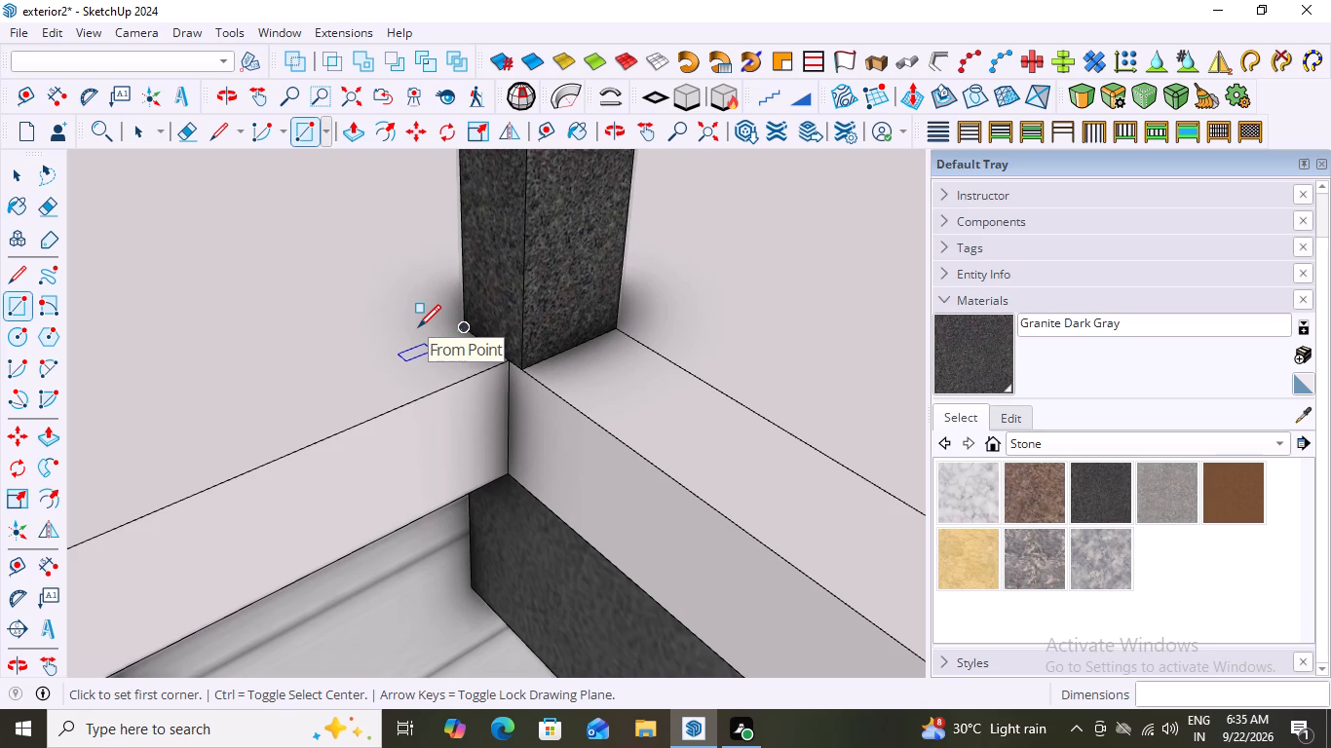
{"action": "scroll", "coordinate": [418, 327], "scroll_direction": "down", "scroll_amount": 4}
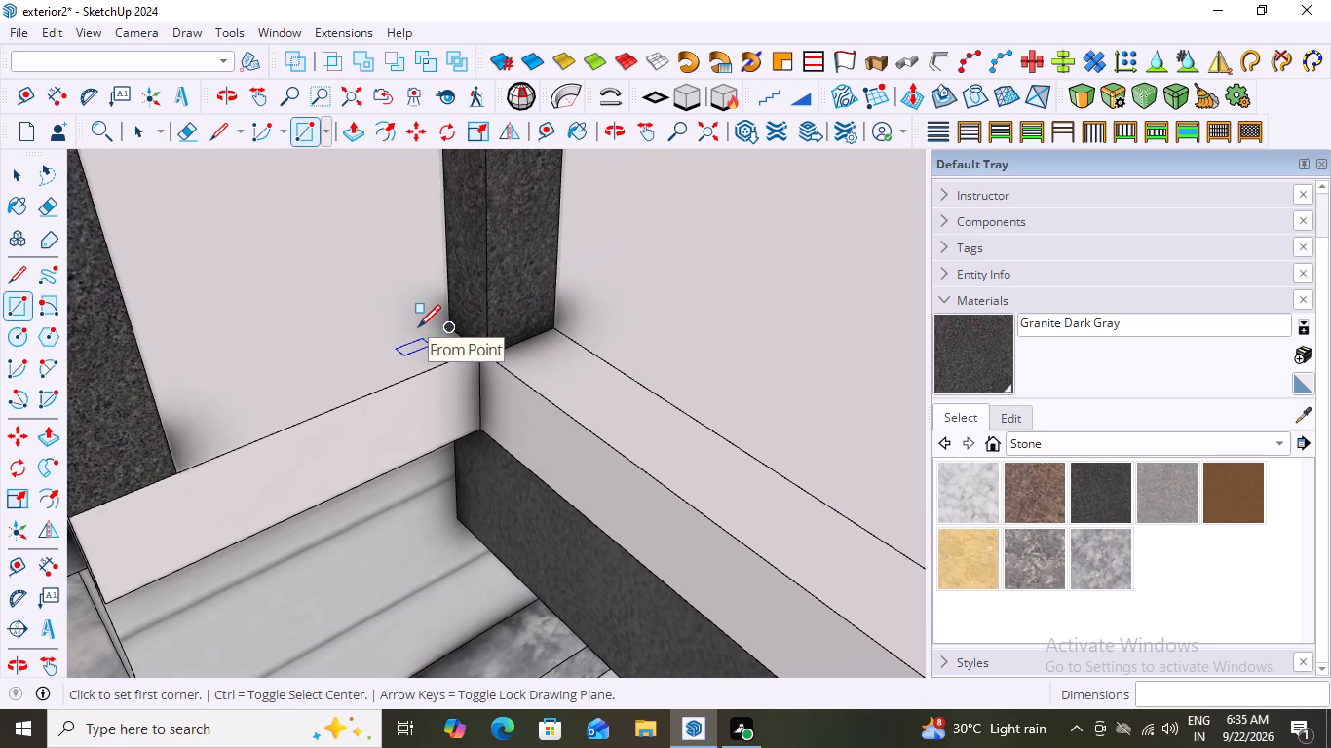
{"action": "scroll", "coordinate": [418, 327], "scroll_direction": "up", "scroll_amount": 2}
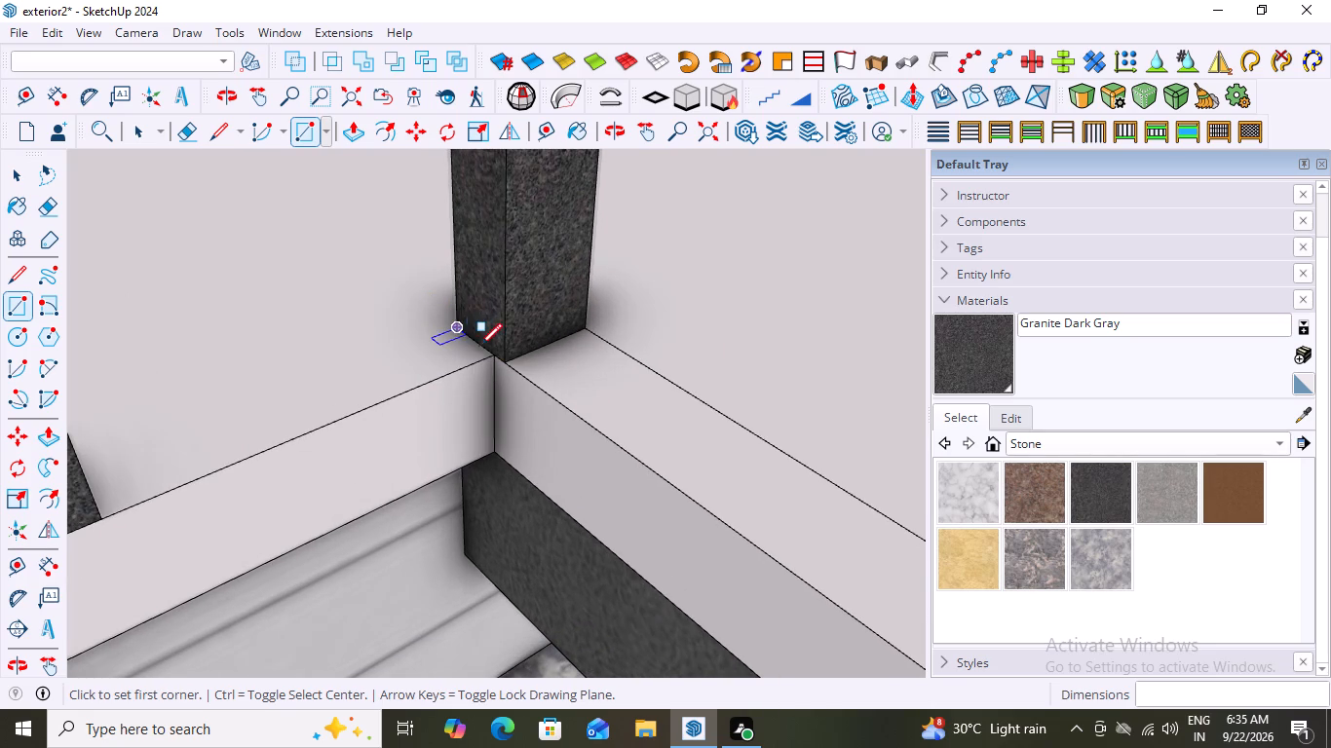
{"action": "left_click", "coordinate": [492, 354]}
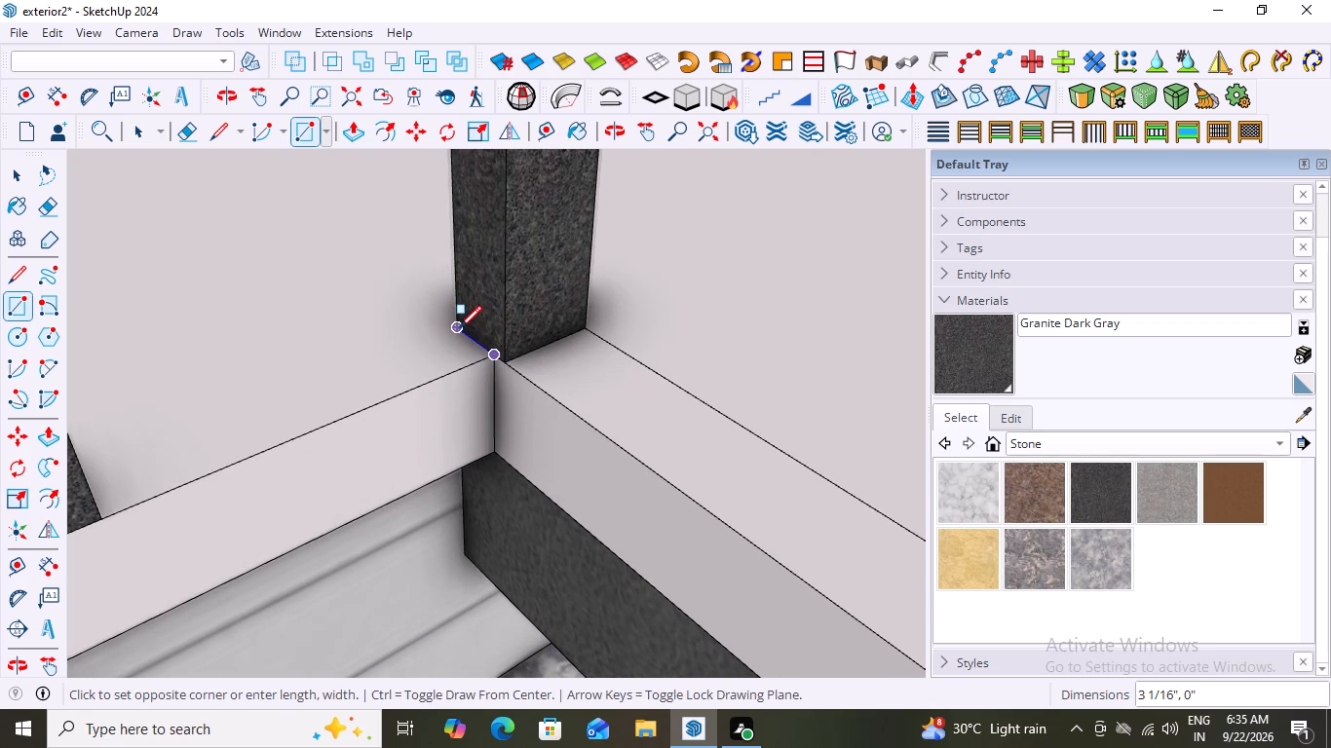
{"action": "left_click", "coordinate": [459, 328]}
{"action": "scroll", "coordinate": [154, 417], "scroll_direction": "down", "scroll_amount": 2}
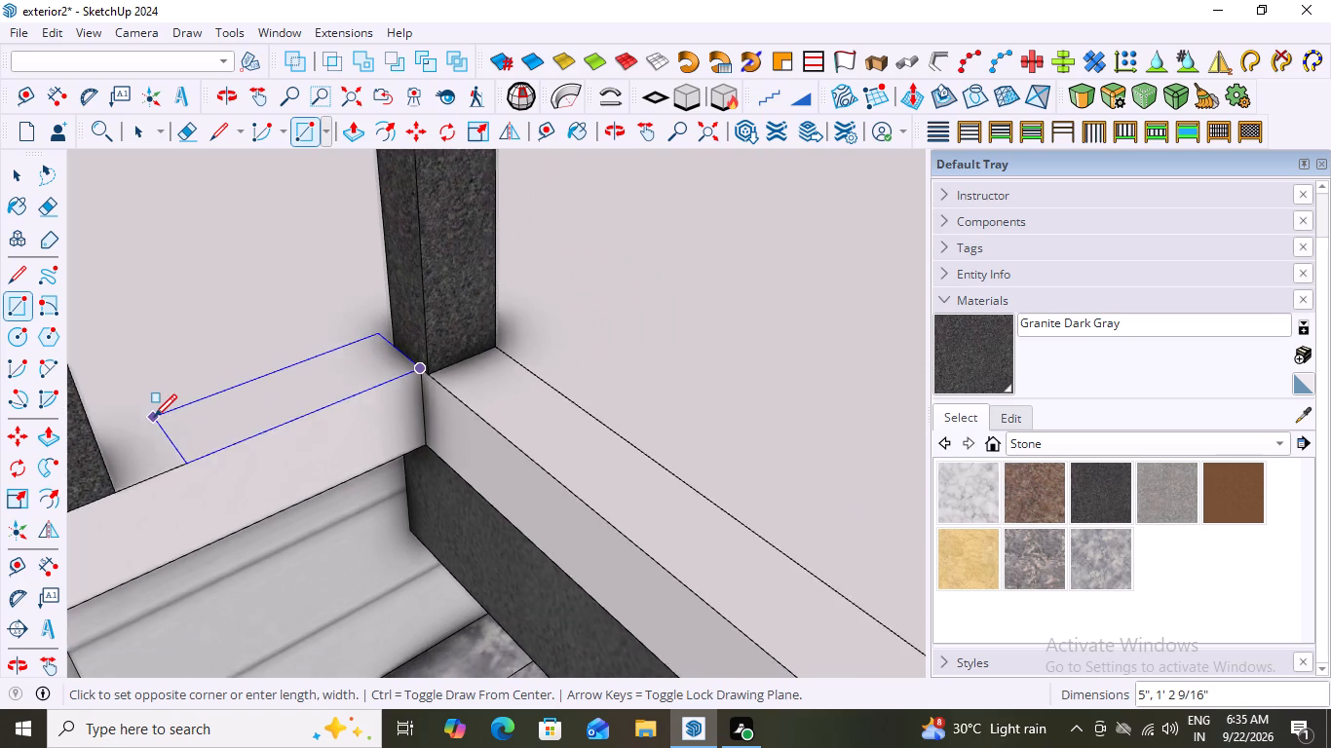
{"action": "scroll", "coordinate": [154, 417], "scroll_direction": "down", "scroll_amount": 6}
{"action": "middle_click_drag", "start_coordinate": [188, 399], "coordinate": [120, 455]}
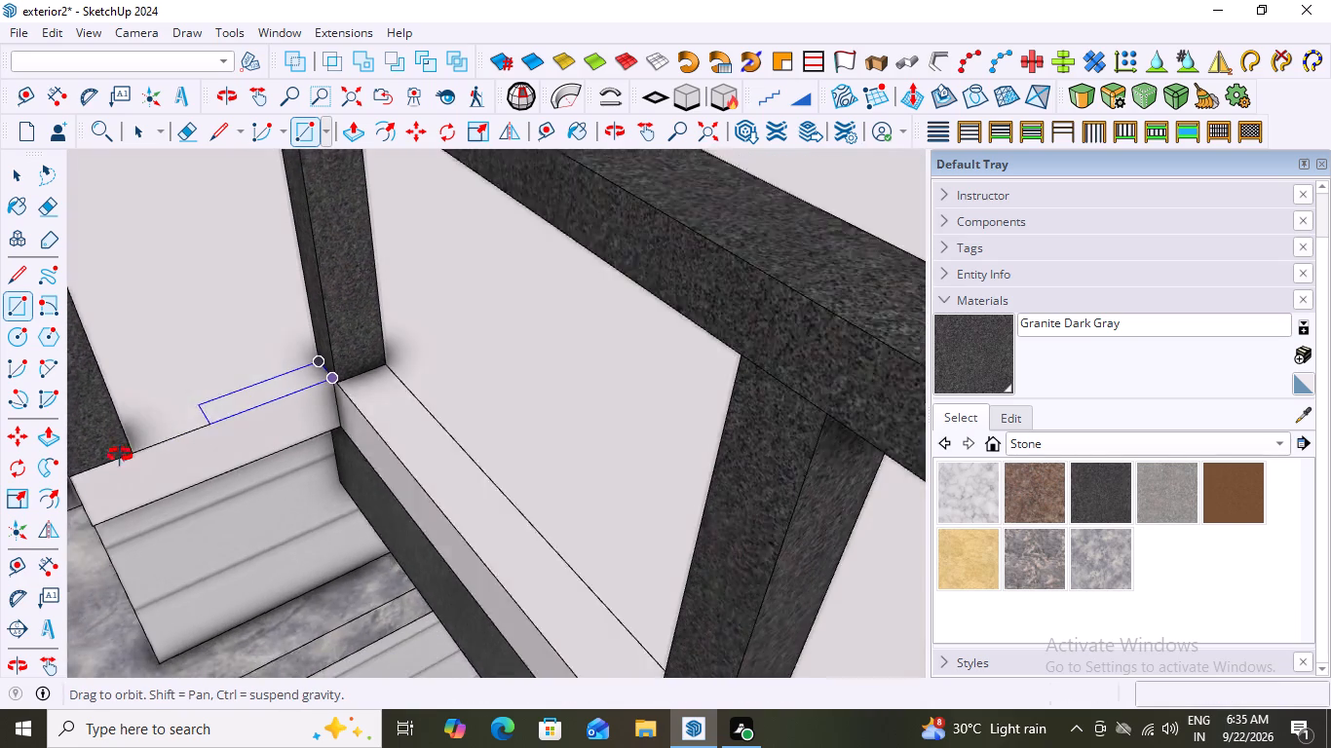
{"action": "middle_click_drag", "start_coordinate": [120, 455], "coordinate": [109, 460]}
{"action": "scroll", "coordinate": [163, 396], "scroll_direction": "up", "scroll_amount": 8}
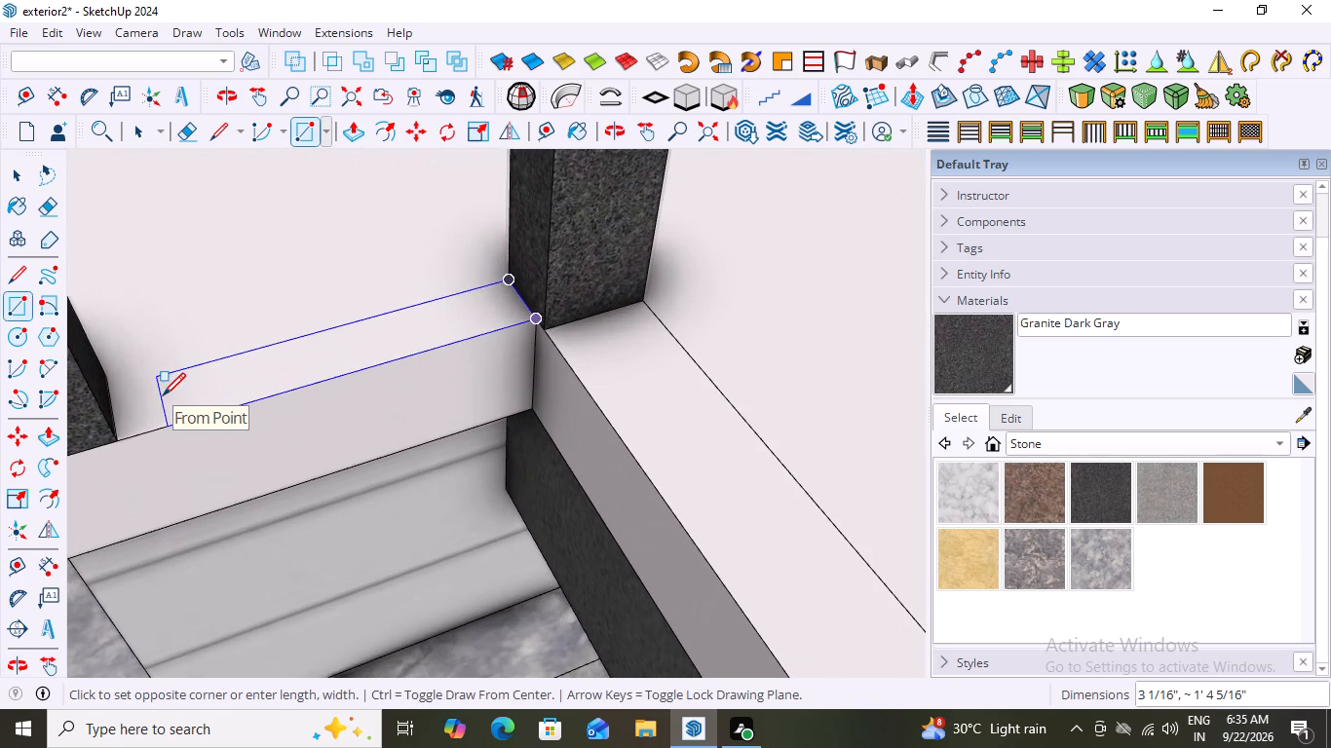
{"action": "left_click", "coordinate": [110, 398]}
{"action": "key", "text": "space"}
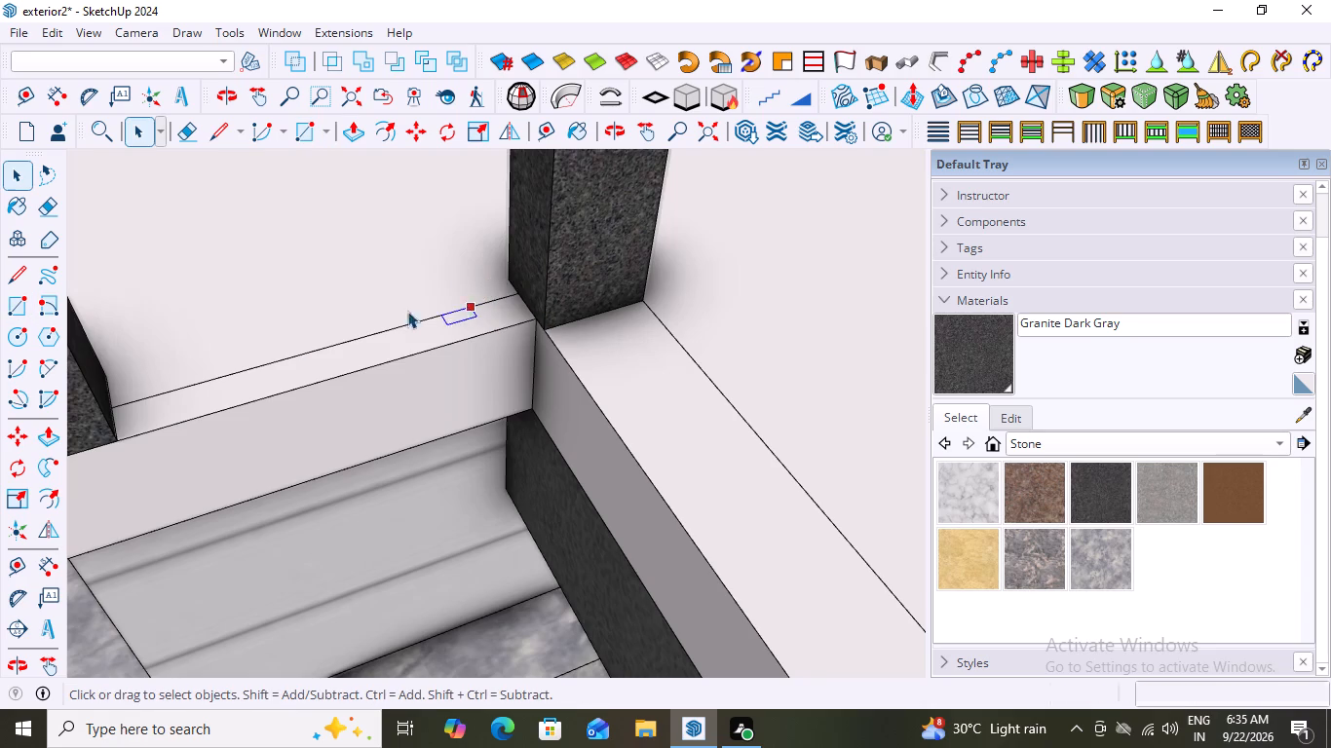
Push/Pull the base rectangle in the front railing's bay beside the inner corner post up 2' 6 1/4" to the top rail's underside.
{"action": "scroll", "coordinate": [275, 344], "scroll_direction": "down", "scroll_amount": 15}
{"action": "scroll", "coordinate": [484, 425], "scroll_direction": "down", "scroll_amount": 7}
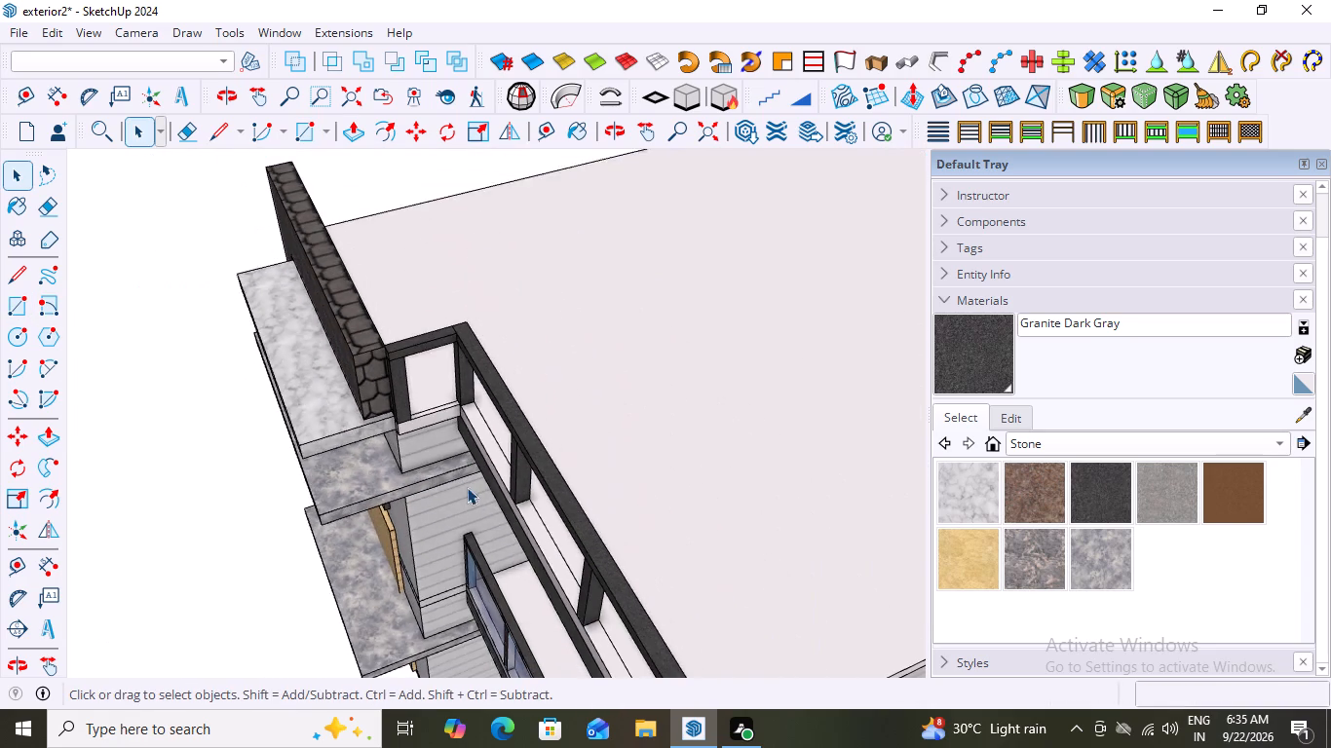
{"action": "middle_click_drag", "start_coordinate": [514, 516], "coordinate": [979, 461]}
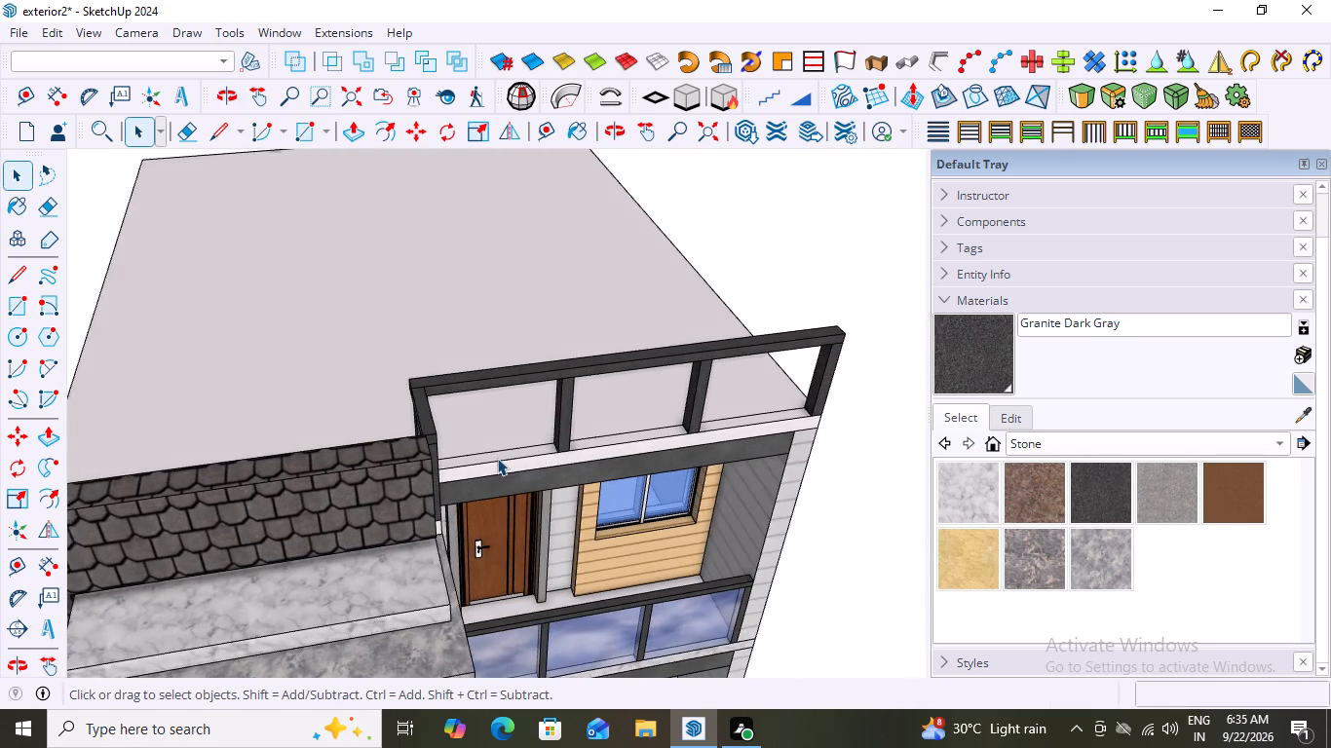
{"action": "scroll", "coordinate": [497, 458], "scroll_direction": "up", "scroll_amount": 5}
{"action": "left_click", "coordinate": [499, 447]}
{"action": "left_click", "coordinate": [499, 447]}
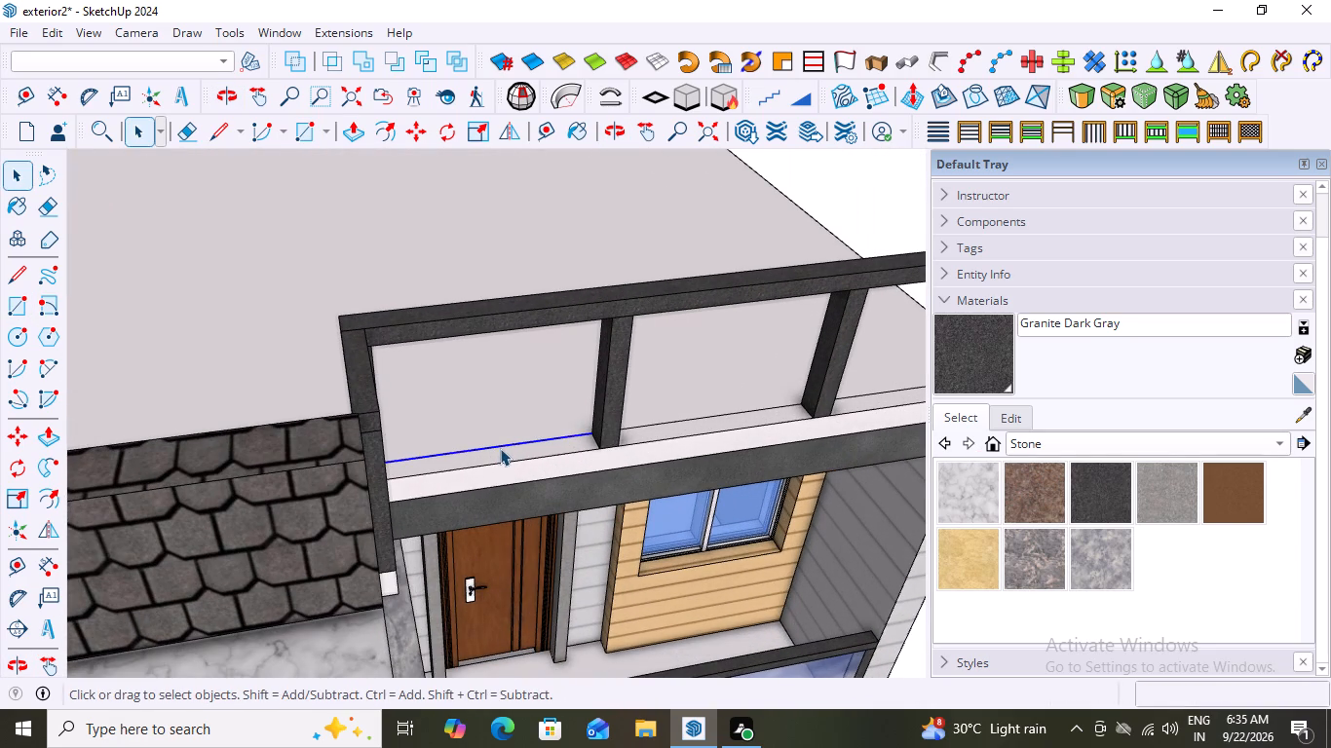
{"action": "double_click", "coordinate": [501, 454]}
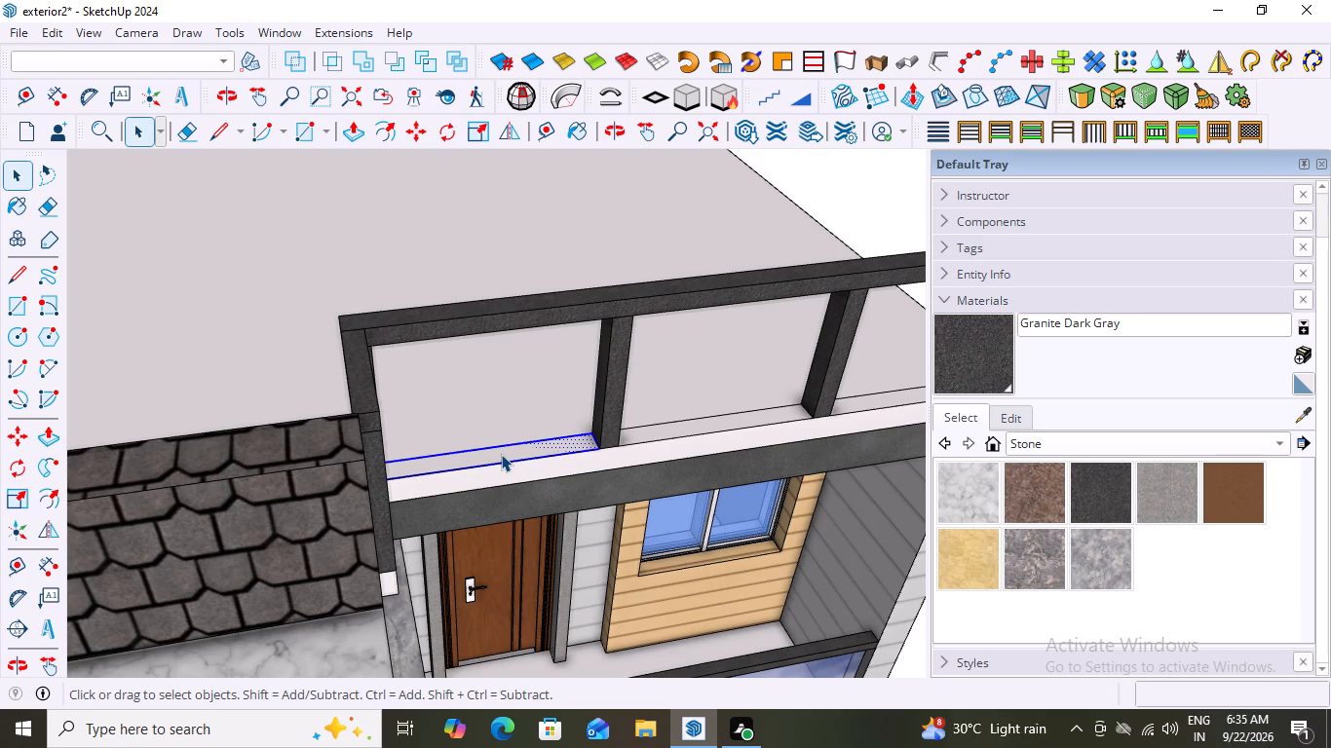
{"action": "key", "text": "p"}
{"action": "left_click", "coordinate": [502, 438]}
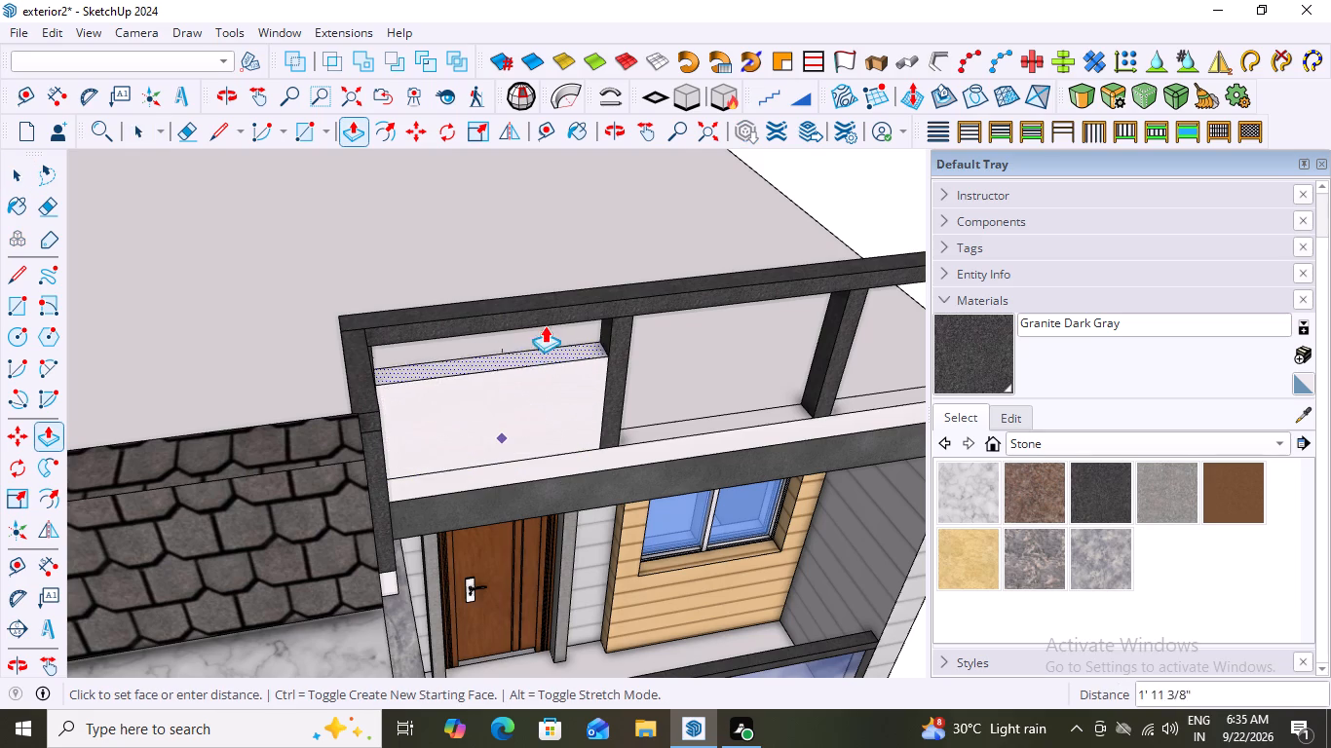
{"action": "left_click", "coordinate": [622, 318]}
{"action": "key", "text": "space"}
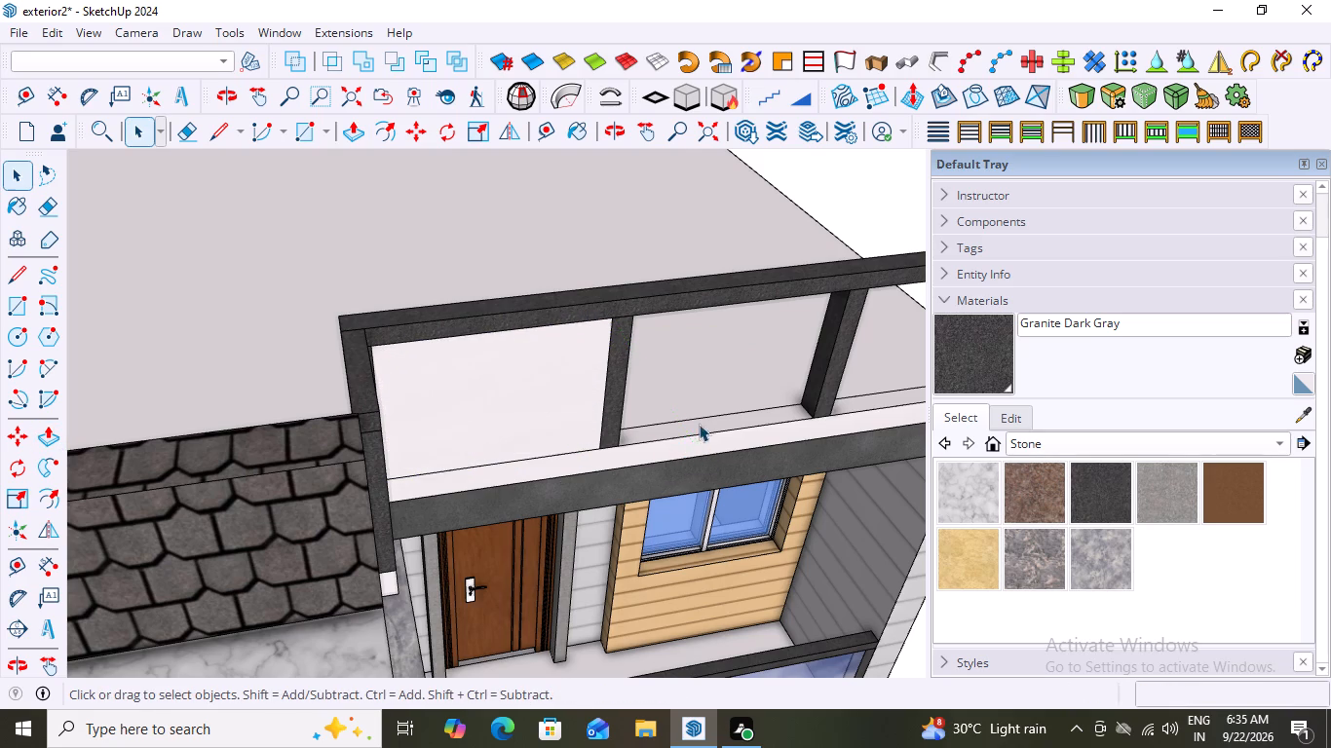
Push/Pull the base rectangle in the front railing's middle bay up 2' 6 1/4" to the top rail's underside.
{"action": "left_click", "coordinate": [701, 426]}
{"action": "left_click", "coordinate": [701, 426]}
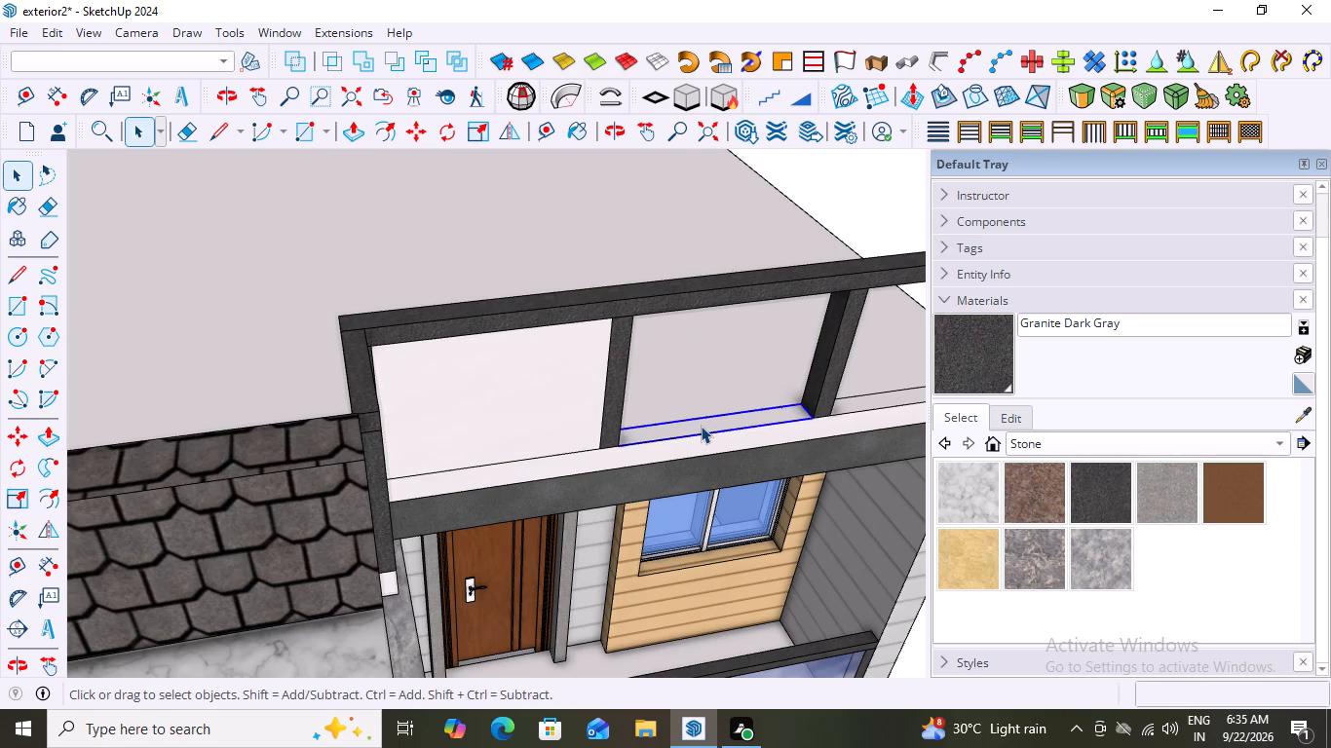
{"action": "left_click", "coordinate": [701, 426]}
{"action": "double_click", "coordinate": [701, 426]}
{"action": "left_click", "coordinate": [701, 426]}
{"action": "key", "text": "p"}
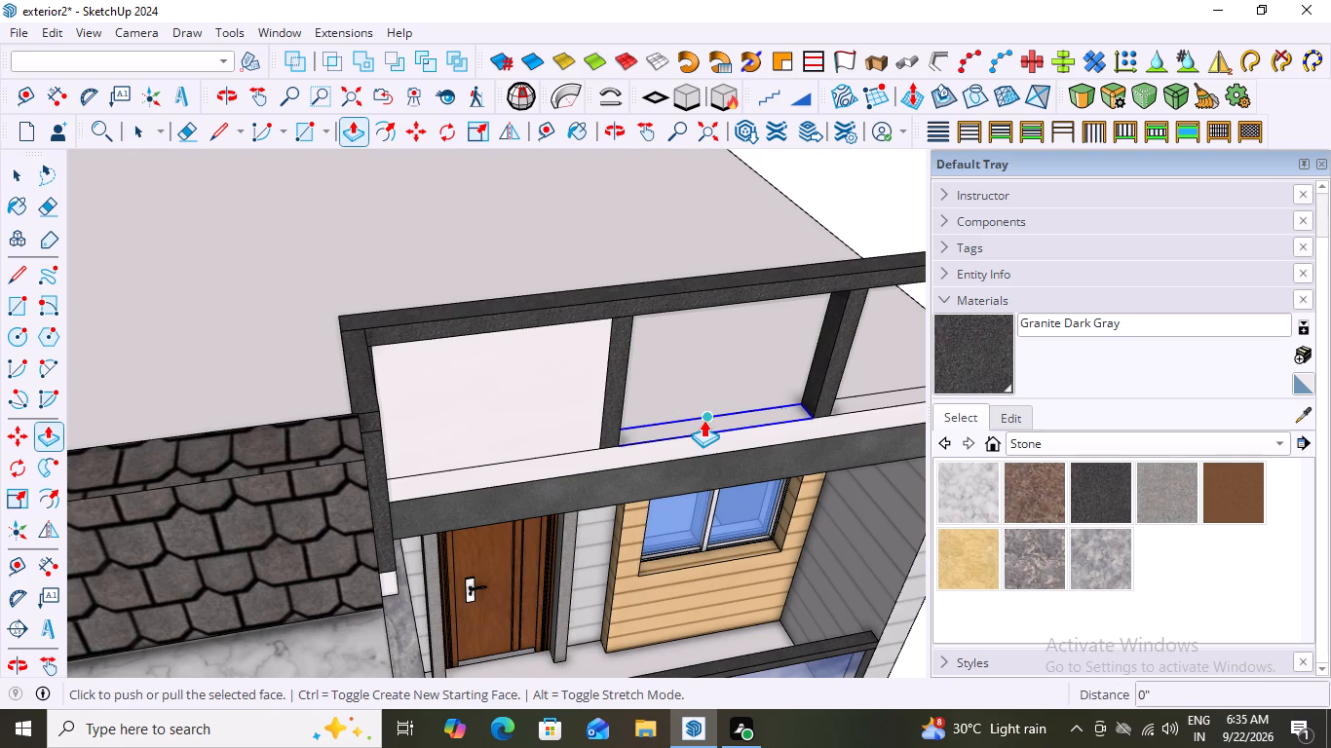
{"action": "left_click", "coordinate": [686, 419]}
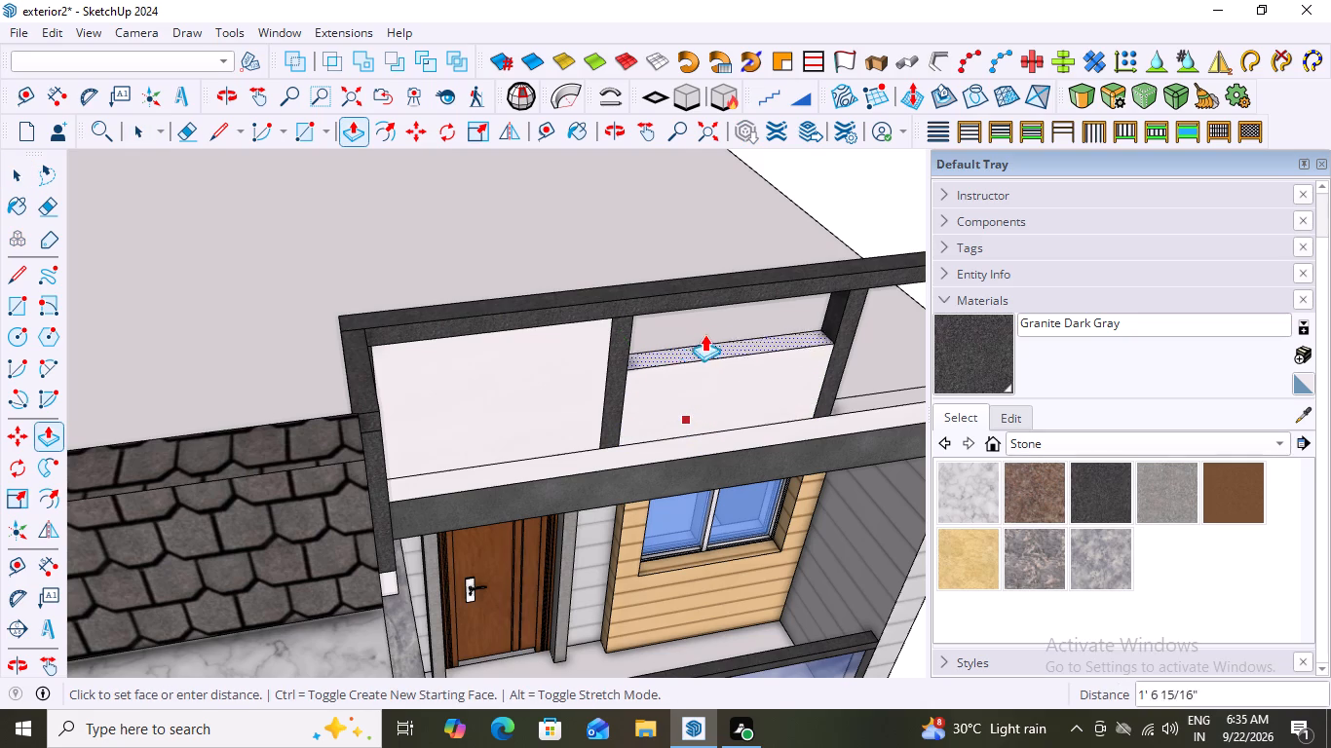
{"action": "left_click", "coordinate": [638, 318]}
Push/Pull the base rectangle in the front railing's bay beside the outer end post up 2' 6 1/4" to the top rail's underside.
{"action": "scroll", "coordinate": [429, 475], "scroll_direction": "down", "scroll_amount": 5}
{"action": "scroll", "coordinate": [791, 398], "scroll_direction": "up", "scroll_amount": 4}
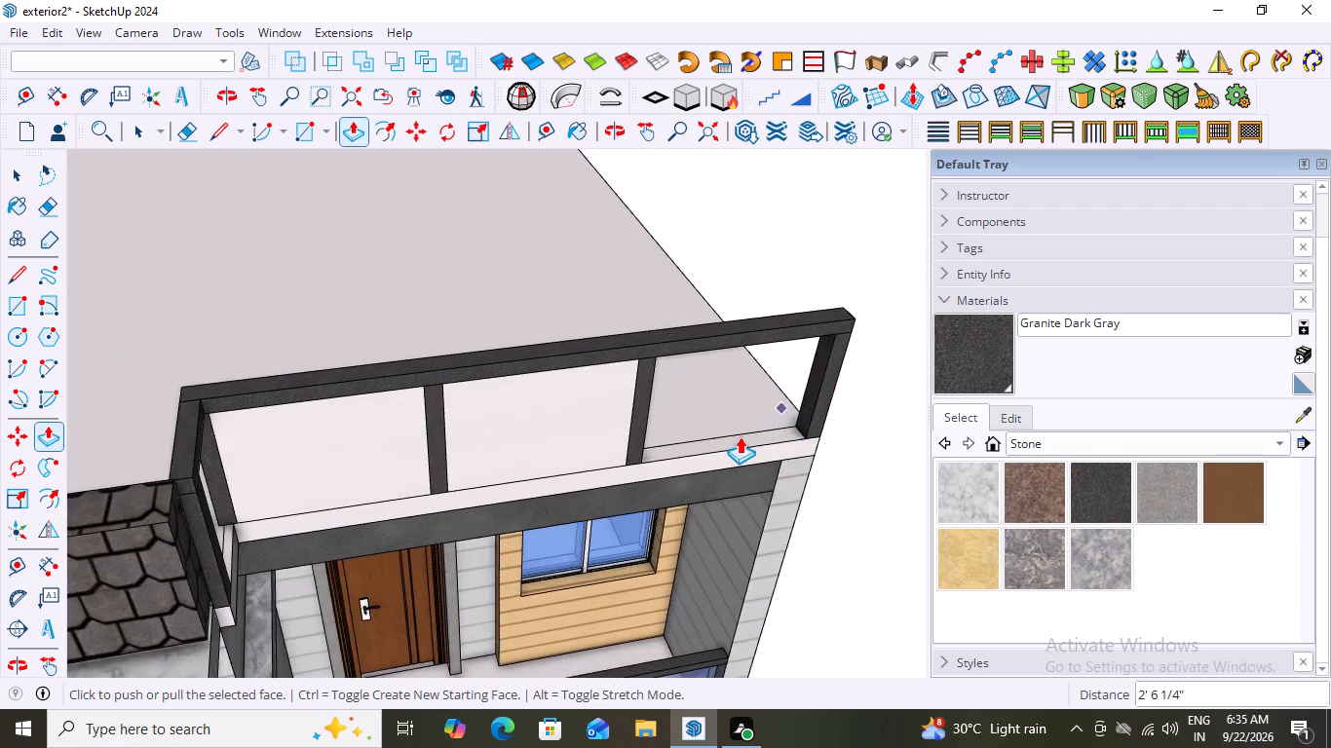
{"action": "scroll", "coordinate": [740, 436], "scroll_direction": "up", "scroll_amount": 2}
{"action": "left_click", "coordinate": [718, 437]}
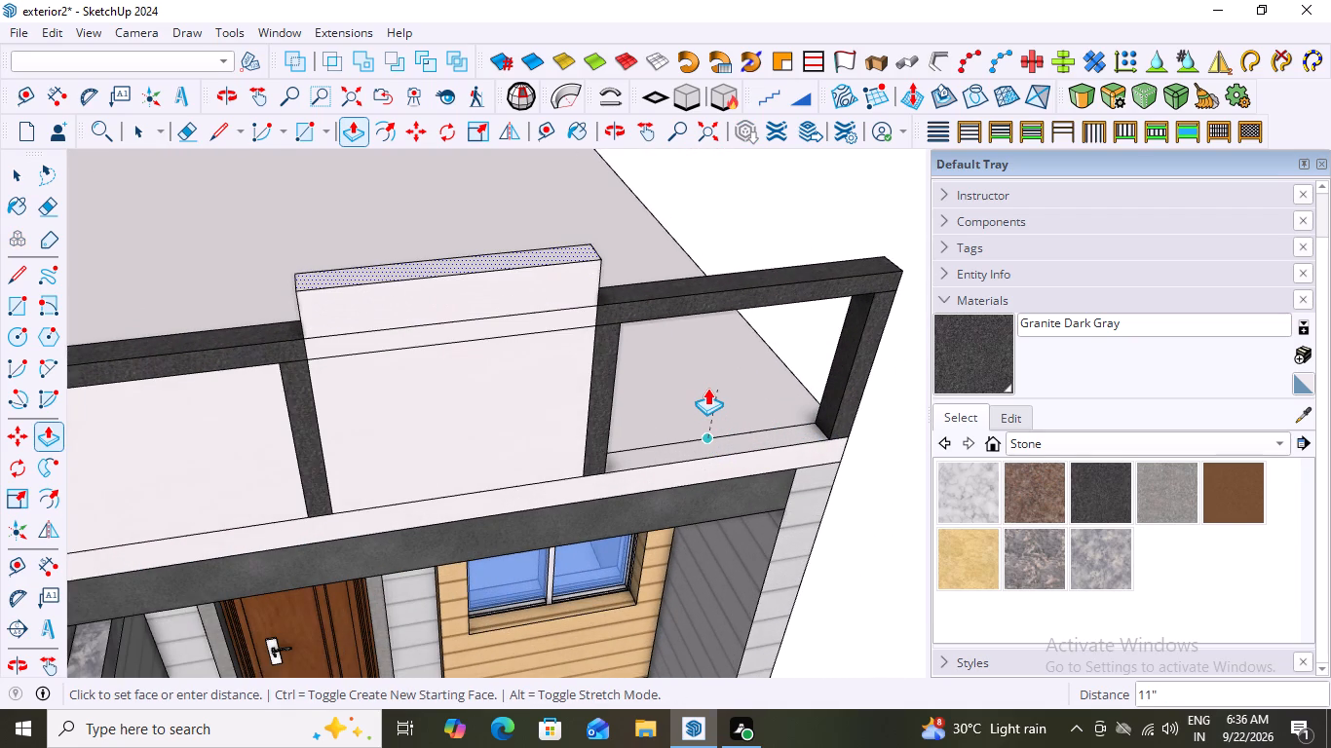
{"action": "key", "text": "Escape"}
{"action": "key", "text": "space"}
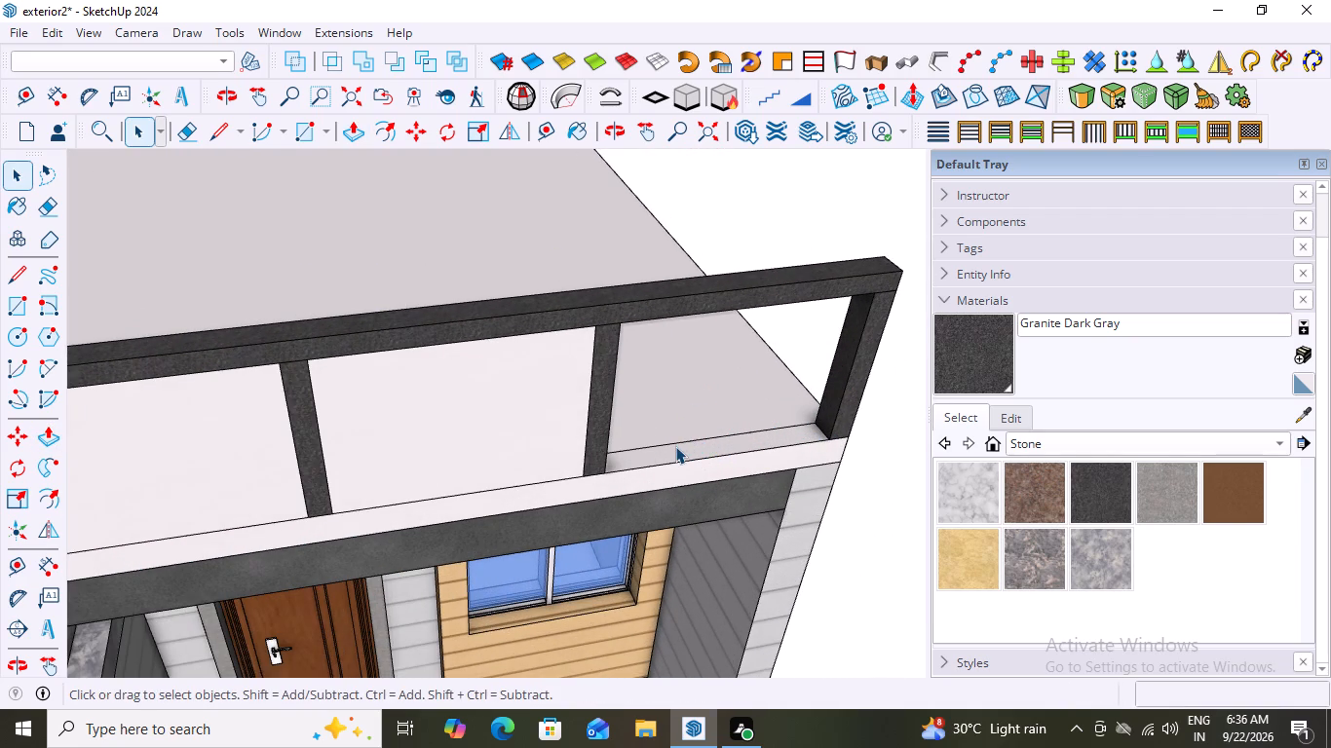
{"action": "left_click", "coordinate": [675, 446]}
{"action": "left_click", "coordinate": [675, 446]}
{"action": "left_click", "coordinate": [674, 451]}
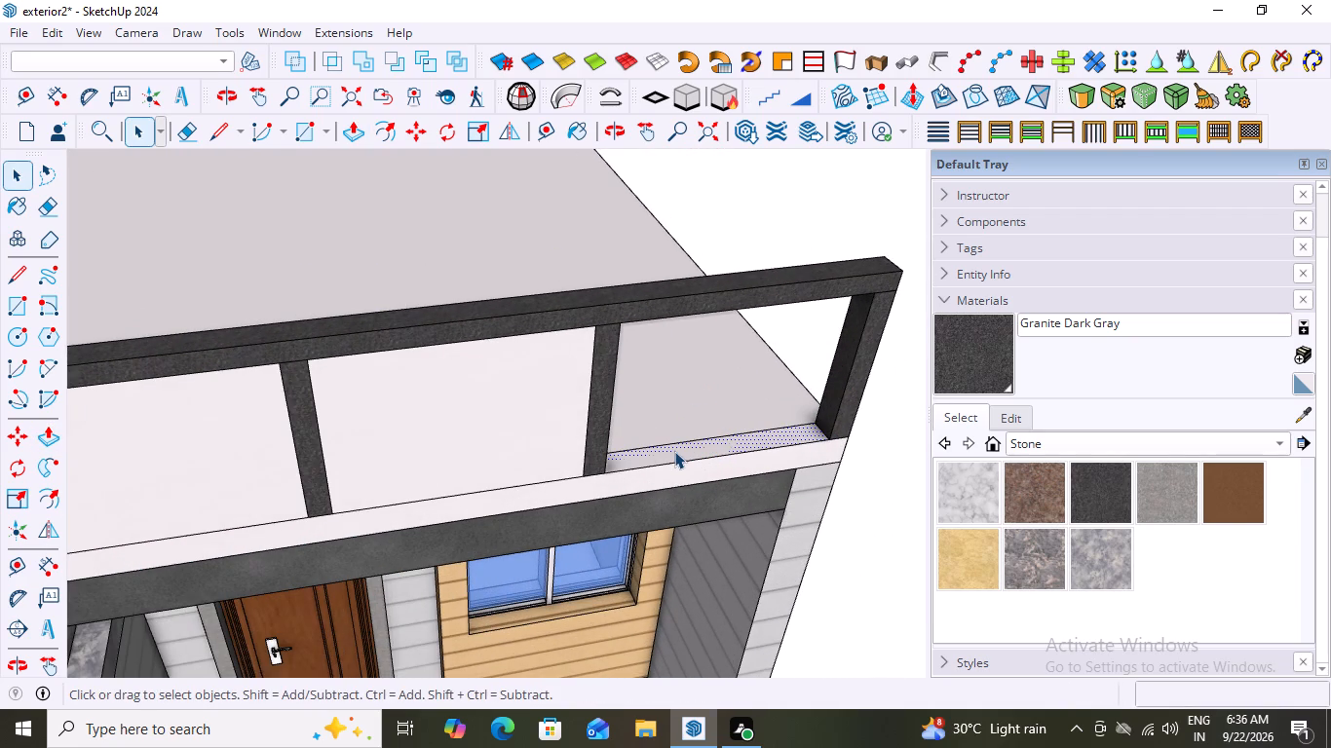
{"action": "key", "text": "p"}
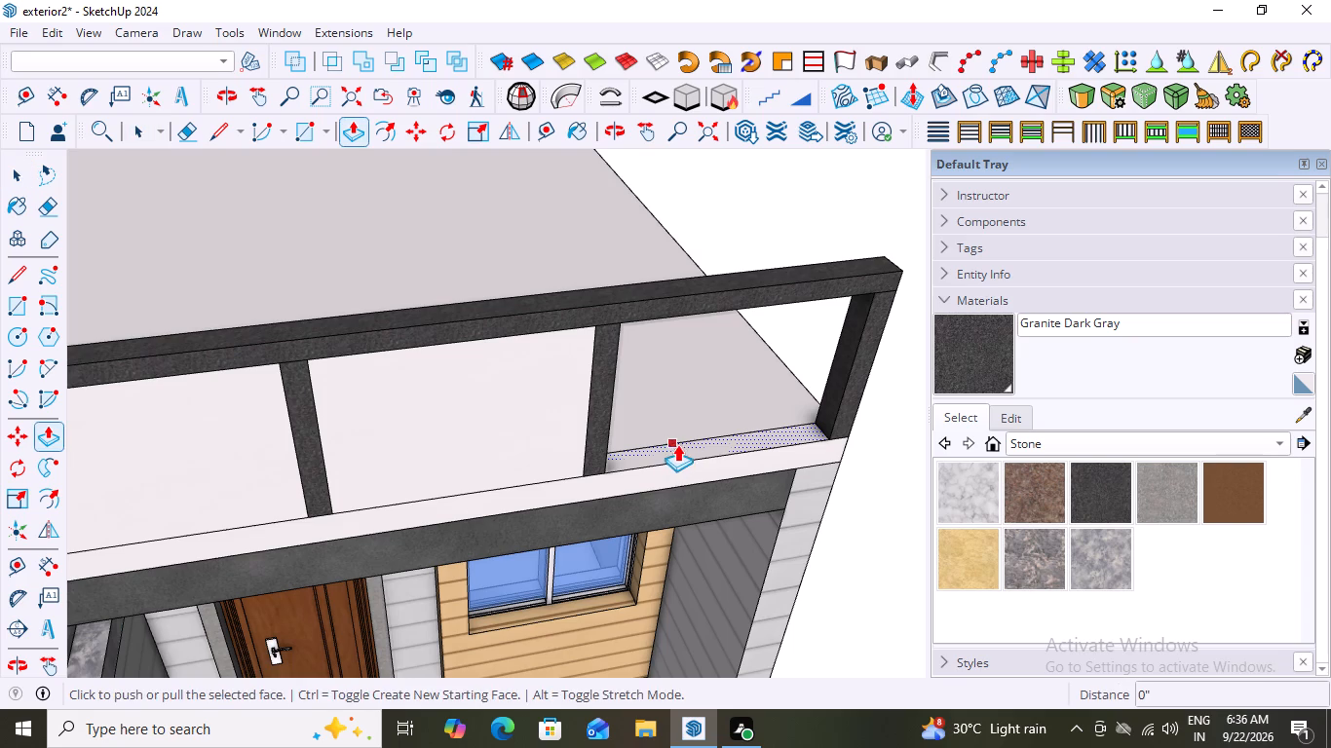
{"action": "left_click", "coordinate": [679, 441]}
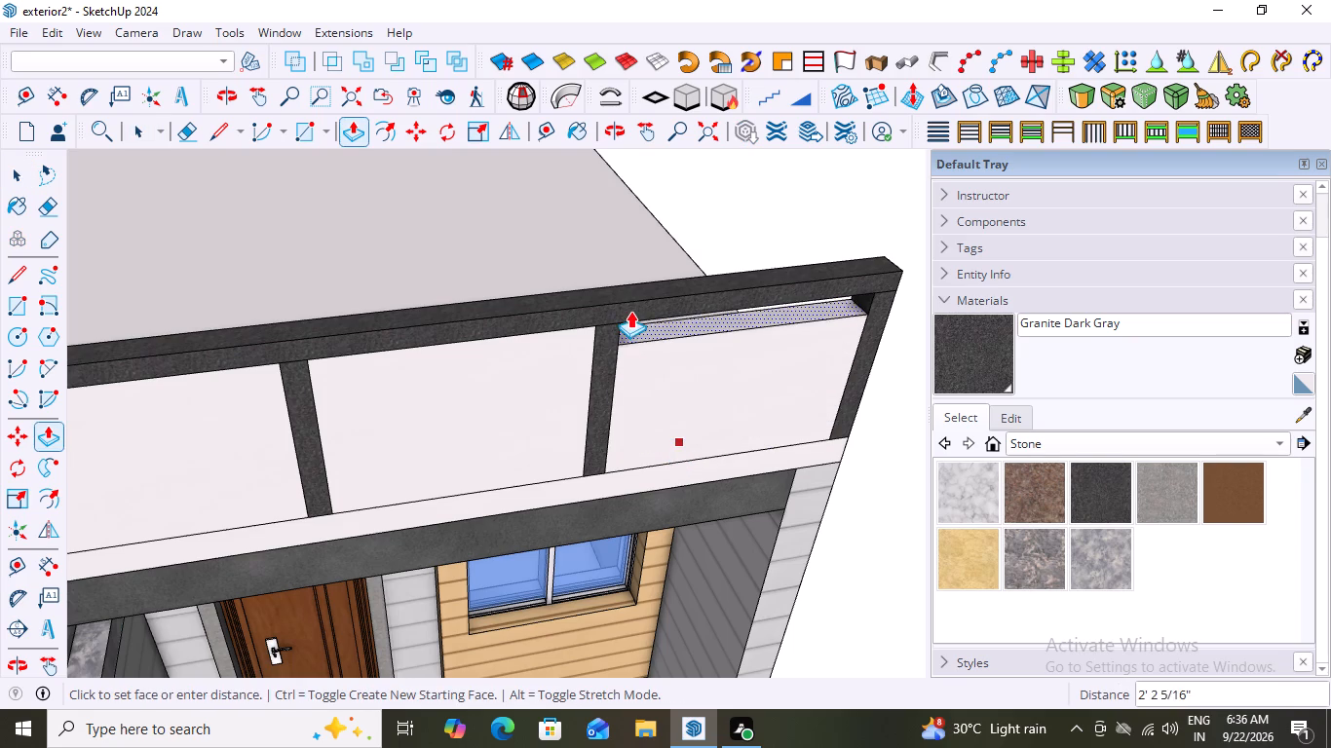
{"action": "left_click", "coordinate": [625, 326]}
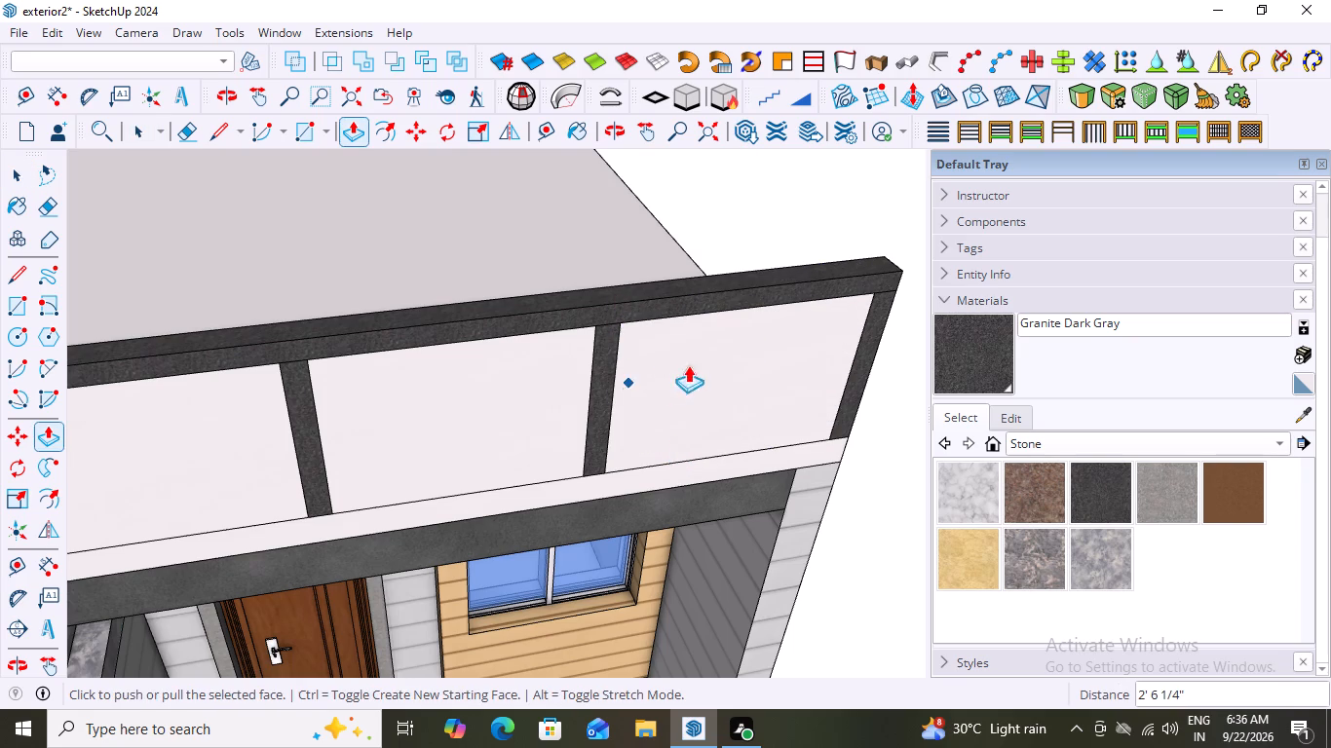
Push/Pull the base rectangle between the short side railing's two posts up 2' 6 1/4" to the top rail's underside.
{"action": "scroll", "coordinate": [688, 364], "scroll_direction": "down", "scroll_amount": 12}
{"action": "middle_click_drag", "start_coordinate": [844, 495], "coordinate": [642, 477]}
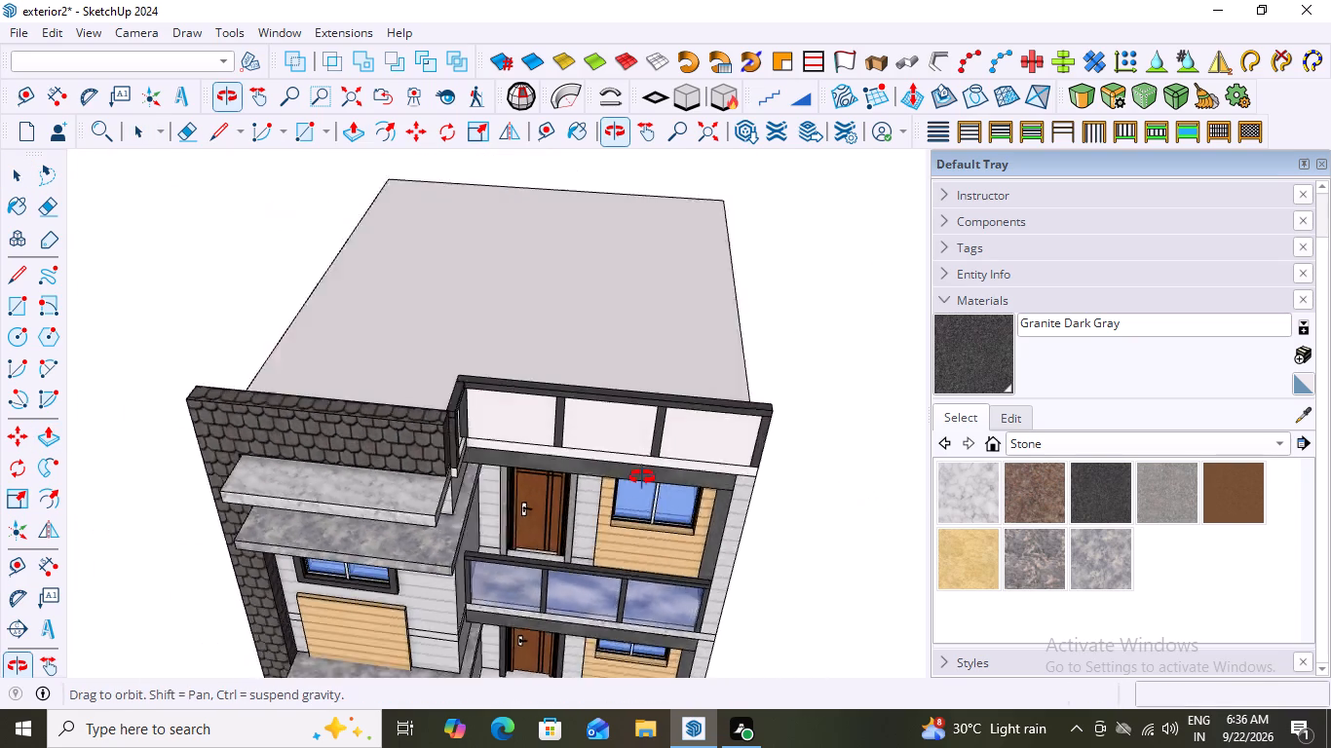
{"action": "middle_click_drag", "start_coordinate": [642, 477], "coordinate": [454, 520]}
{"action": "scroll", "coordinate": [464, 414], "scroll_direction": "up", "scroll_amount": 2}
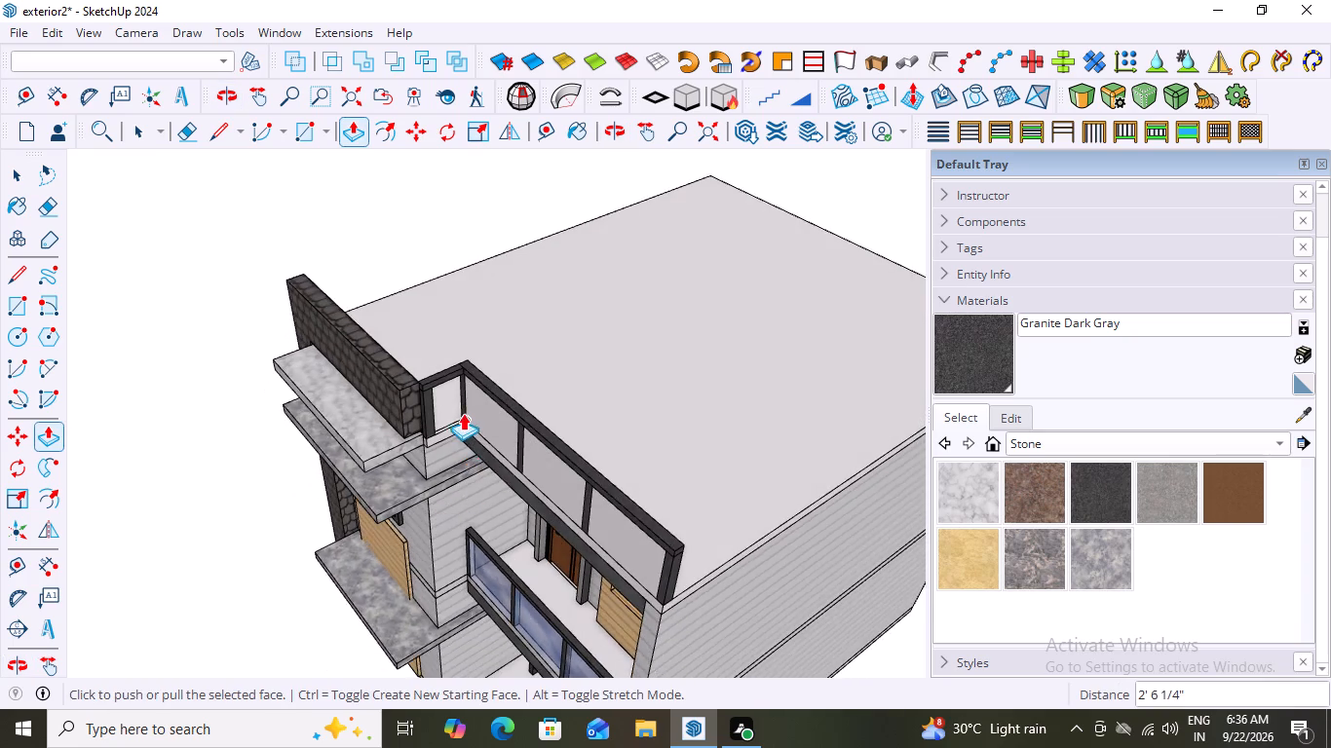
{"action": "scroll", "coordinate": [463, 413], "scroll_direction": "up", "scroll_amount": 14}
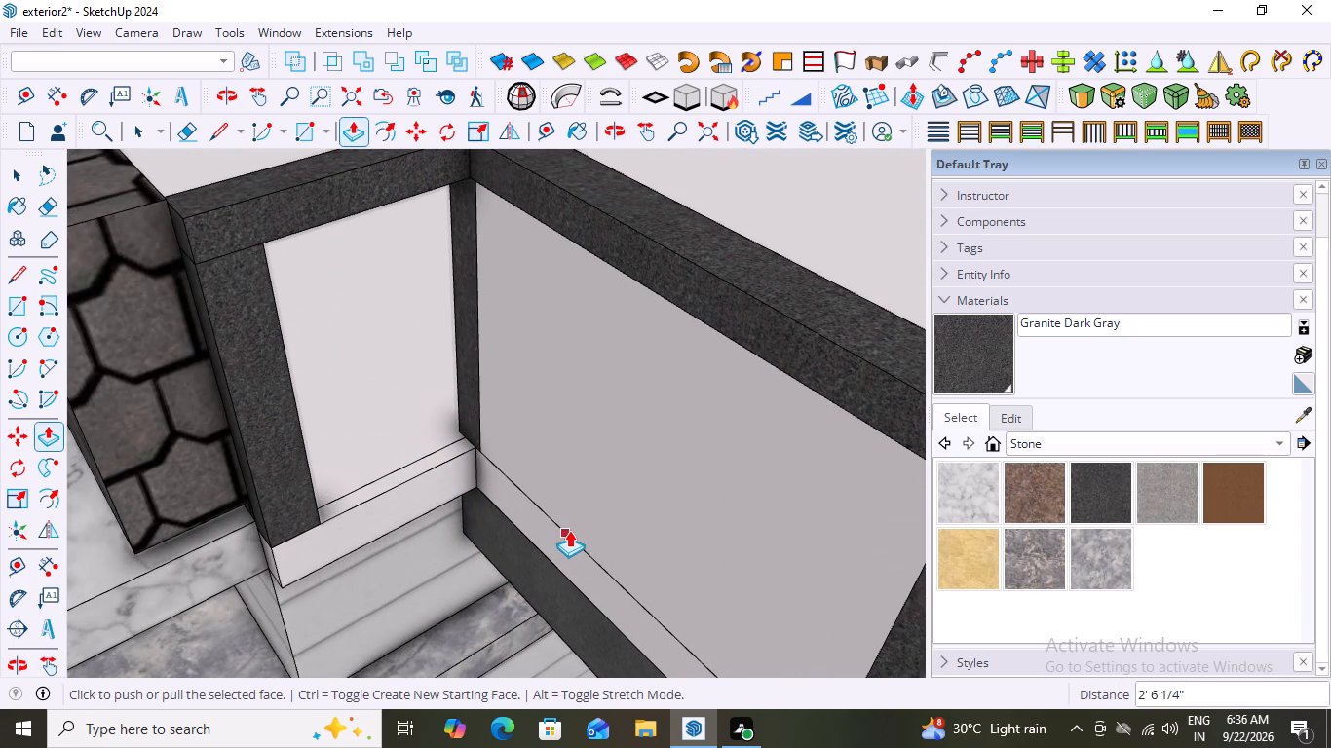
{"action": "key", "text": "space"}
{"action": "scroll", "coordinate": [521, 529], "scroll_direction": "down", "scroll_amount": 8}
{"action": "left_click", "coordinate": [684, 399]}
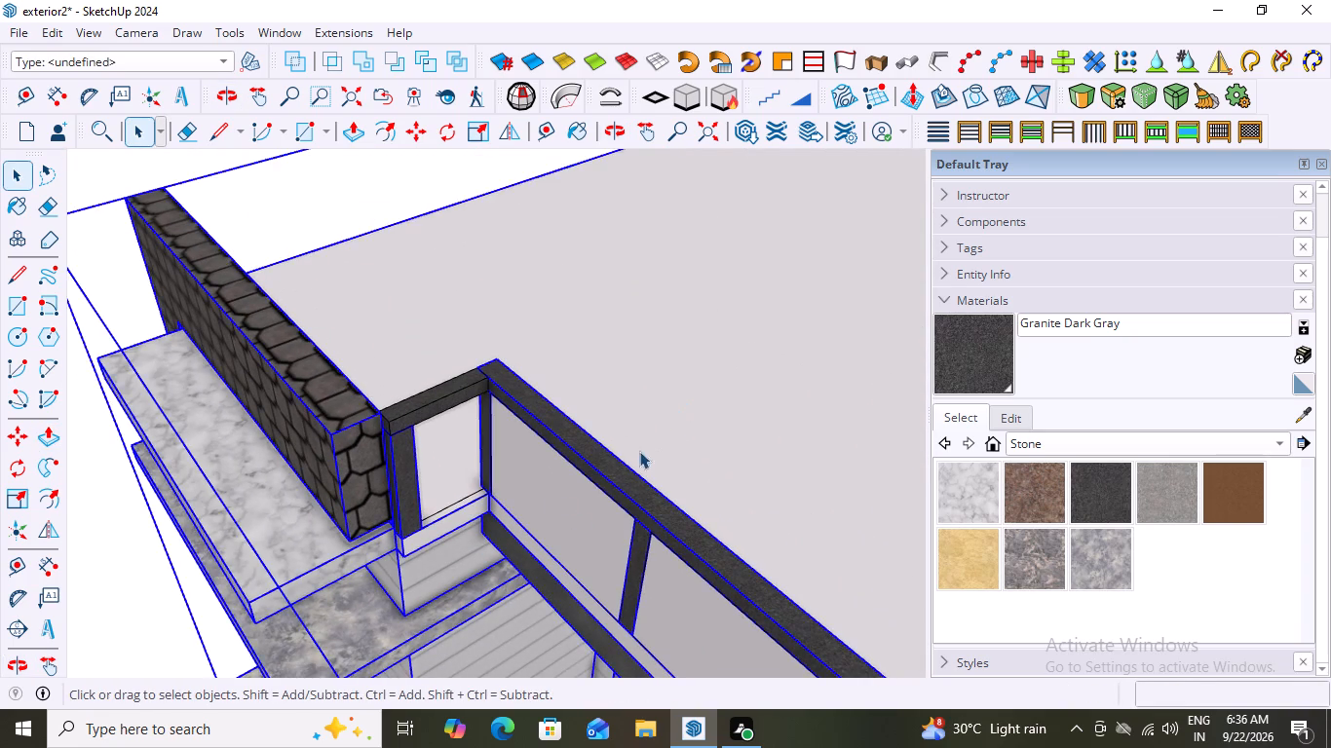
{"action": "middle_click_drag", "start_coordinate": [530, 505], "coordinate": [748, 538]}
{"action": "scroll", "coordinate": [786, 519], "scroll_direction": "down", "scroll_amount": 8}
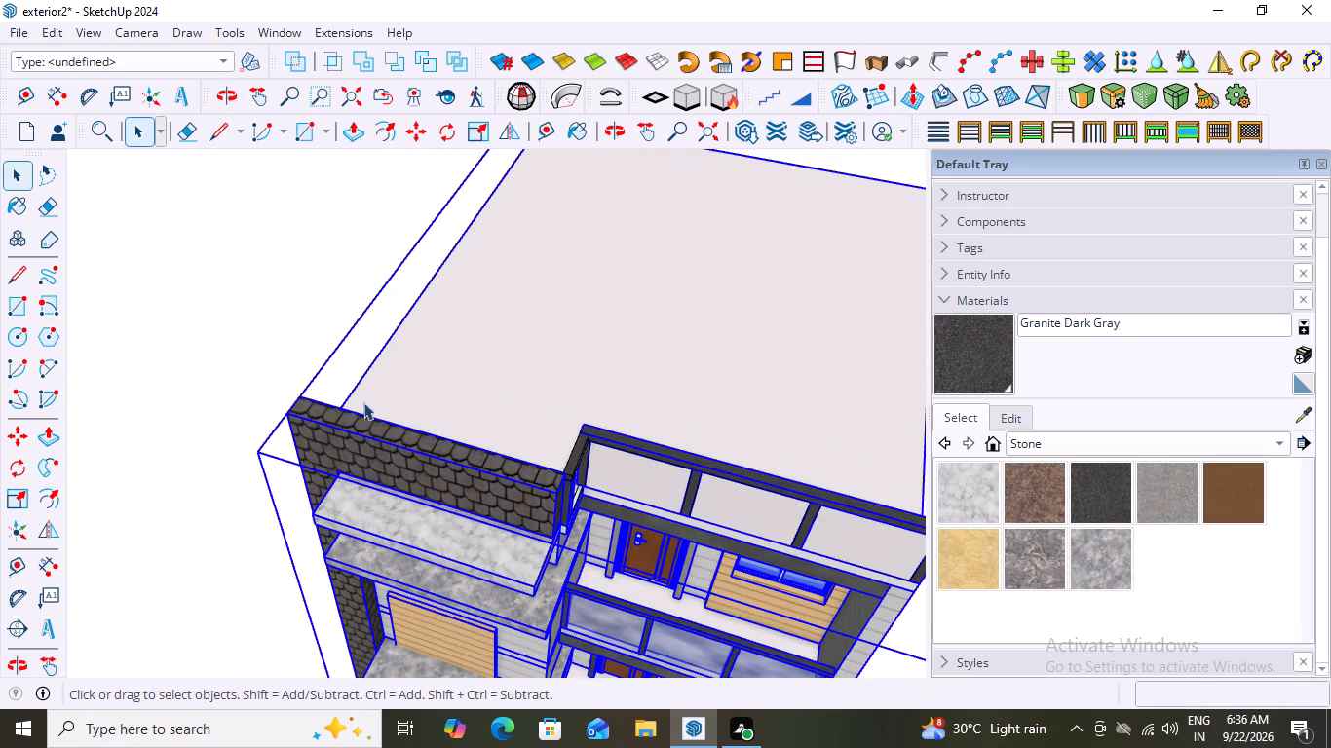
{"action": "left_click", "coordinate": [235, 318]}
{"action": "scroll", "coordinate": [626, 480], "scroll_direction": "up", "scroll_amount": 10}
{"action": "middle_click_drag", "start_coordinate": [581, 500], "coordinate": [546, 510]}
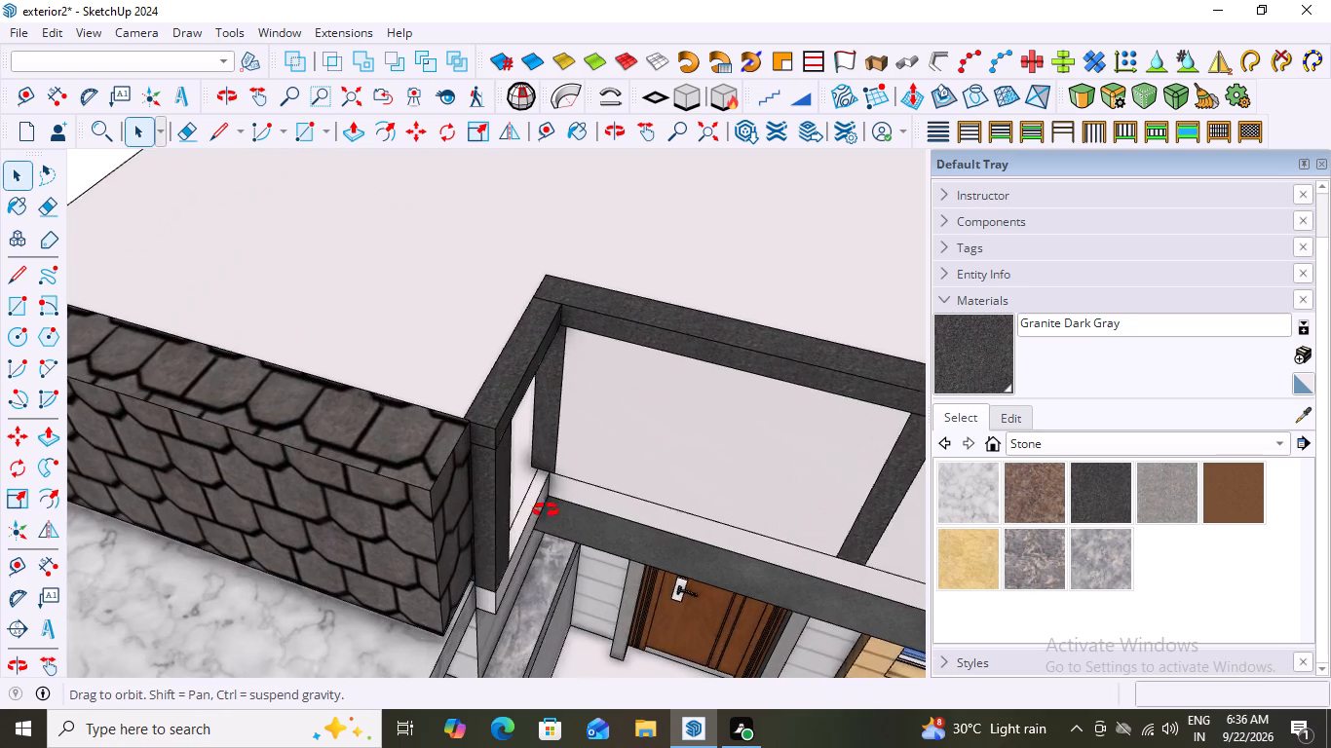
{"action": "middle_click_drag", "start_coordinate": [546, 510], "coordinate": [342, 474]}
{"action": "scroll", "coordinate": [575, 532], "scroll_direction": "up", "scroll_amount": 6}
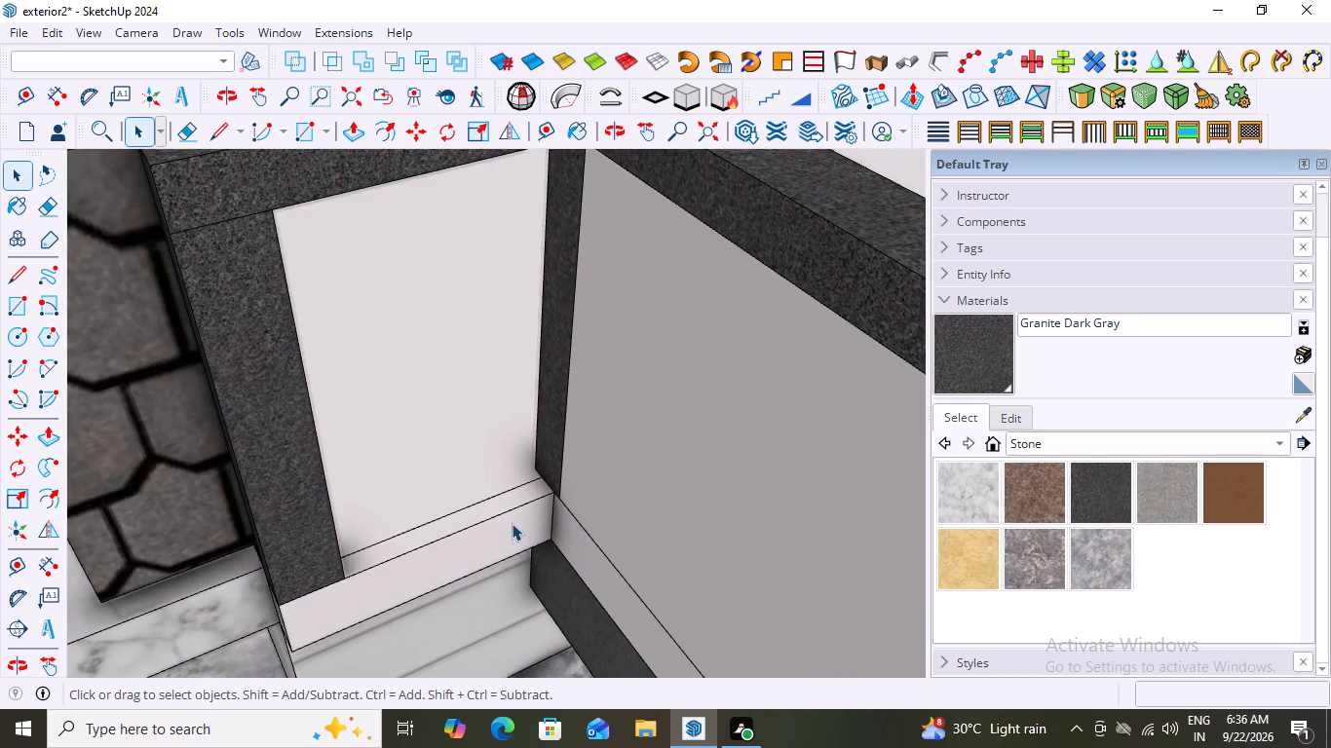
{"action": "left_click", "coordinate": [454, 516]}
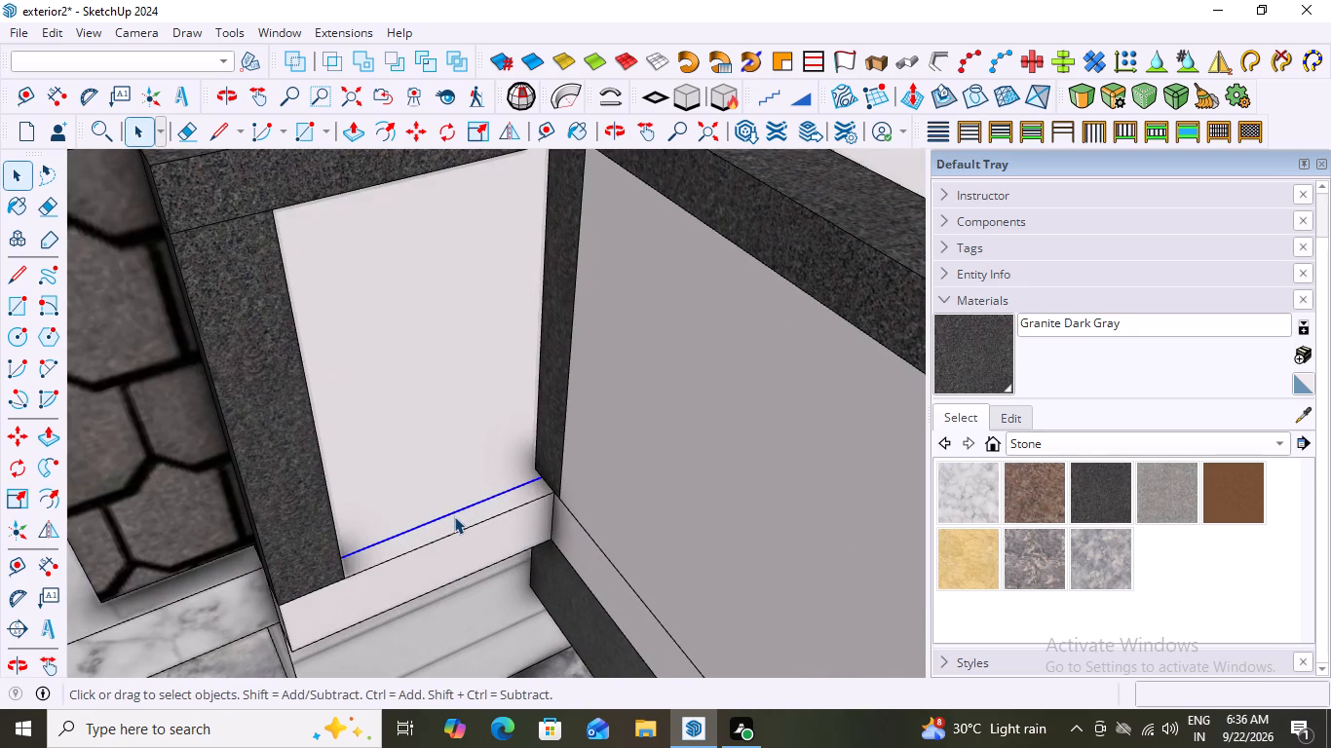
{"action": "double_click", "coordinate": [454, 516]}
{"action": "key", "text": "p"}
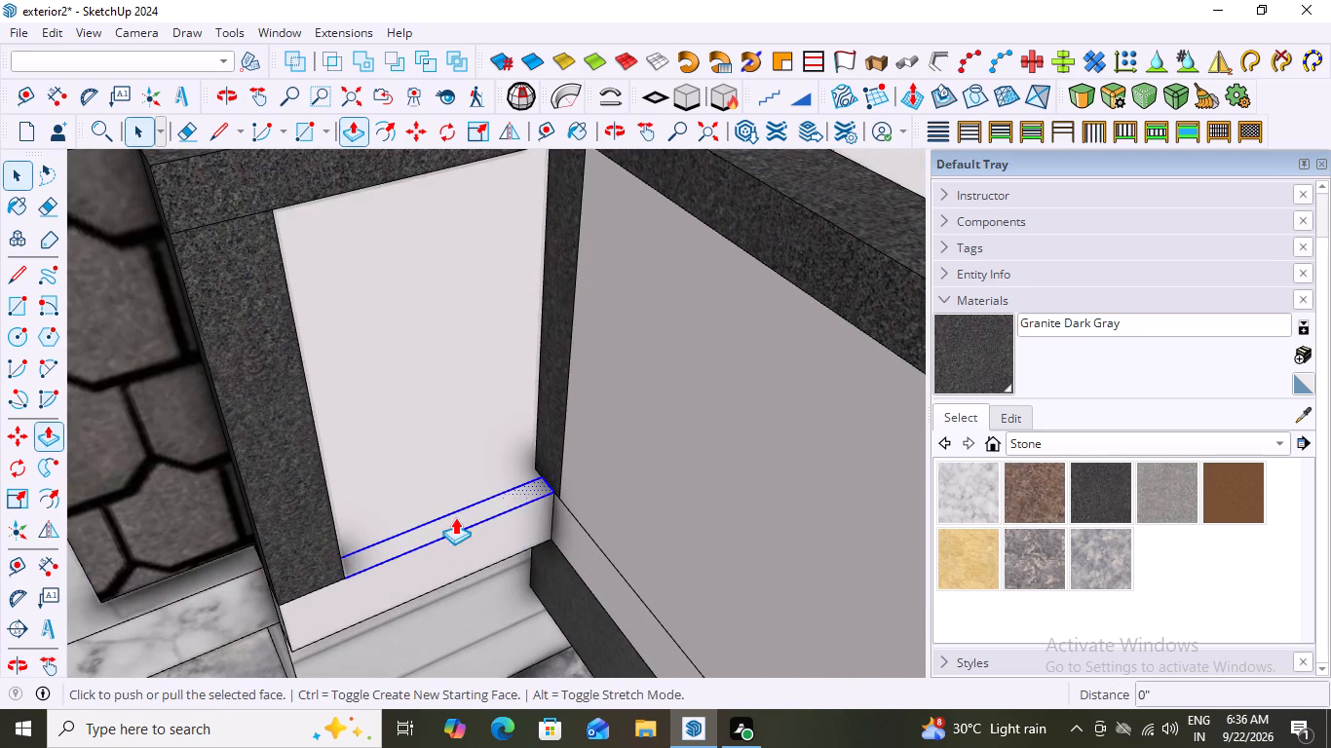
{"action": "left_click", "coordinate": [462, 505]}
{"action": "scroll", "coordinate": [451, 308], "scroll_direction": "down", "scroll_amount": 5}
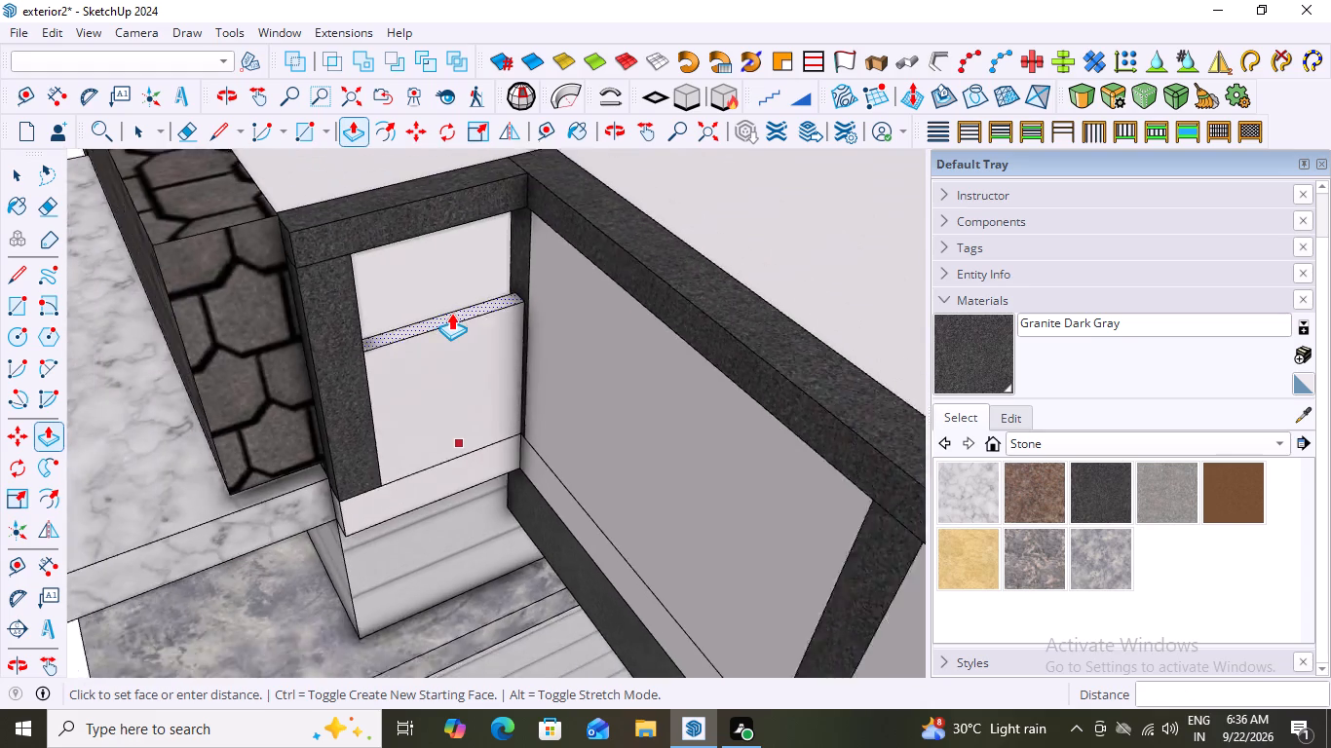
{"action": "scroll", "coordinate": [451, 313], "scroll_direction": "down", "scroll_amount": 5}
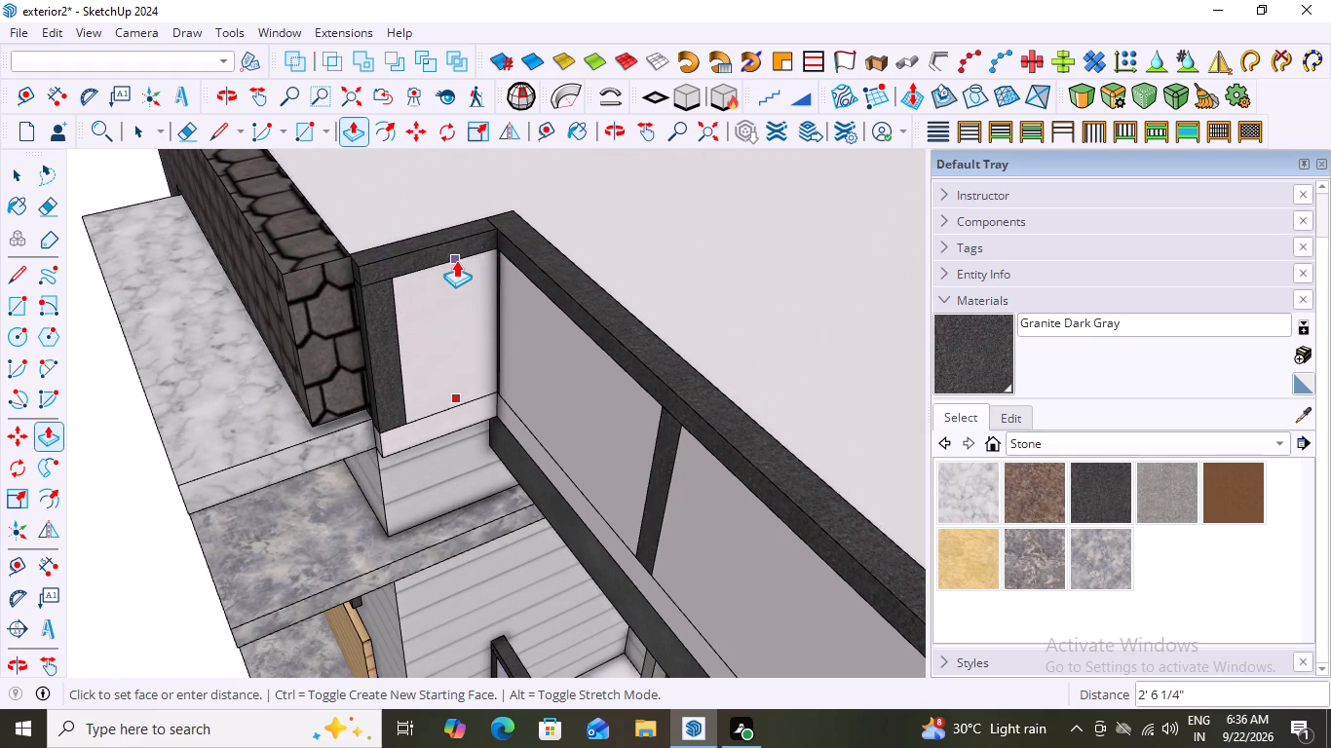
{"action": "left_click", "coordinate": [492, 255]}
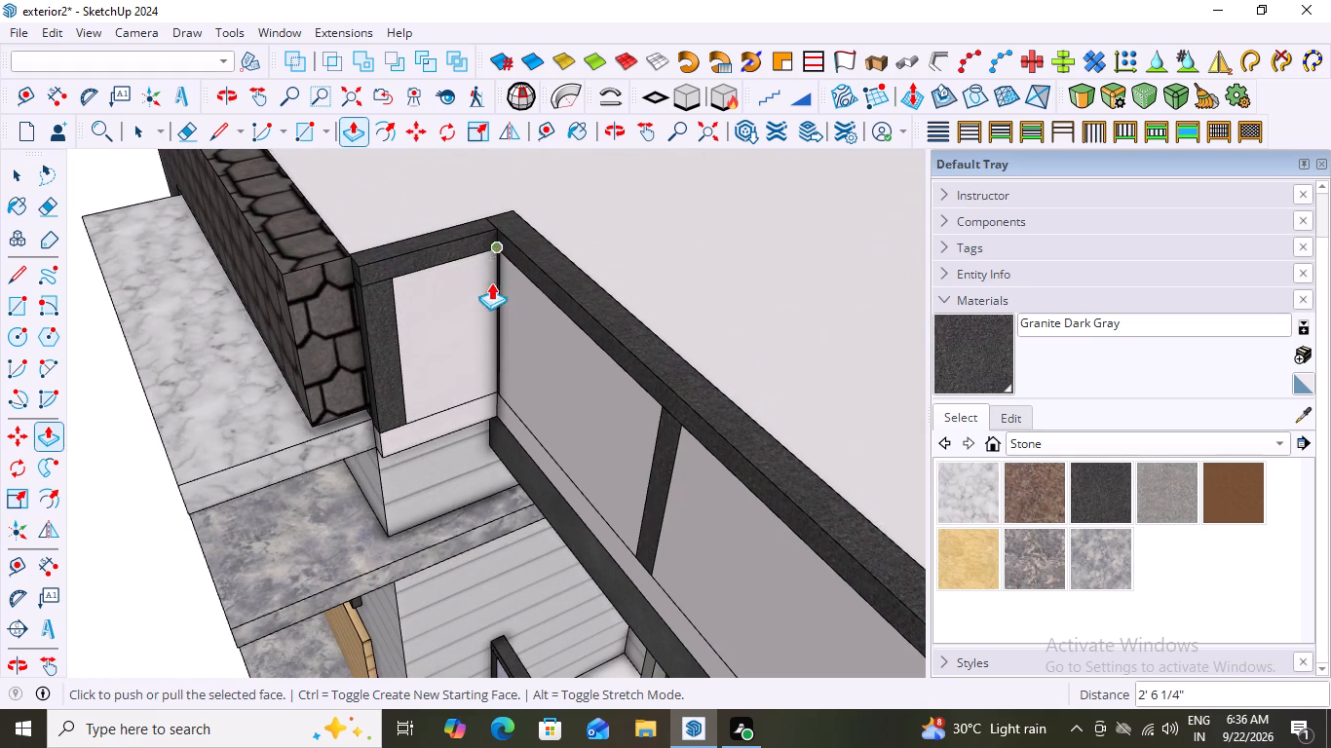
Examine the roof railing panels, the shingled parapet and the roof slab from the front corner and from behind.
{"action": "key", "text": "space"}
{"action": "left_click", "coordinate": [492, 458]}
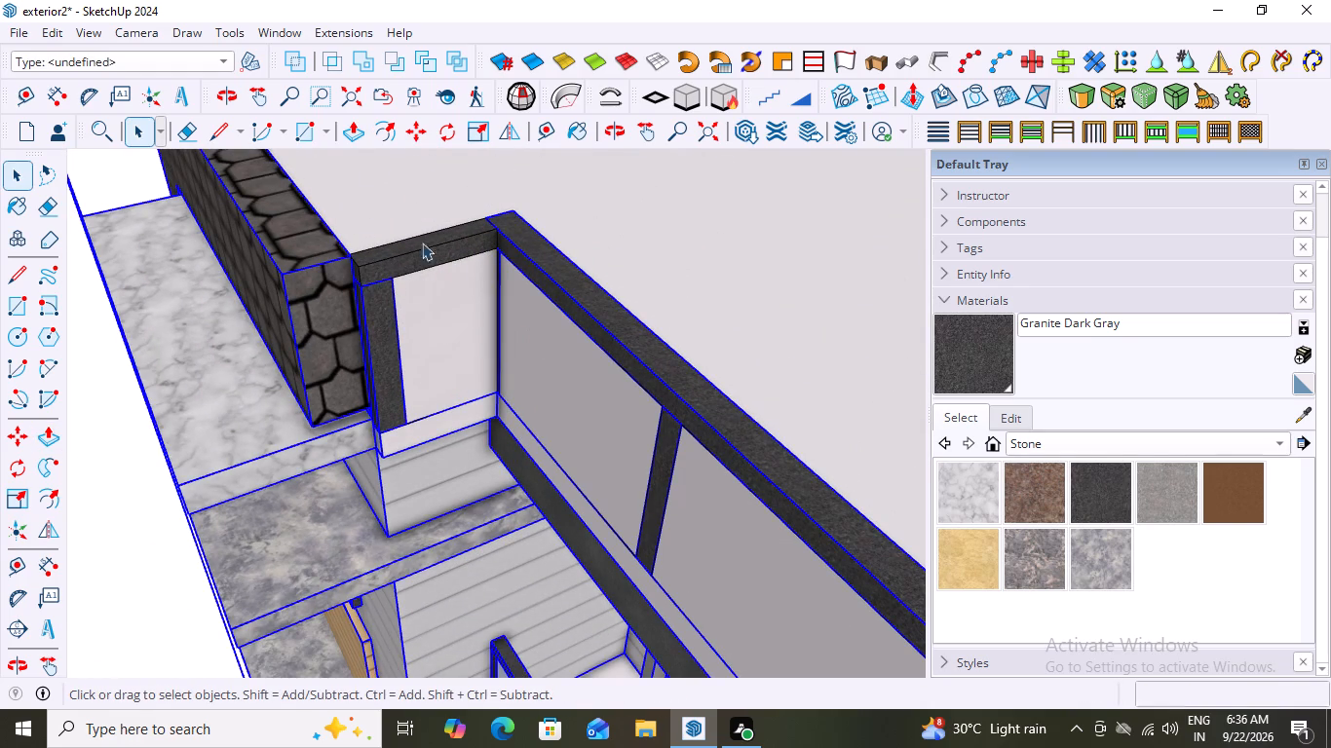
{"action": "left_click", "coordinate": [383, 190]}
{"action": "scroll", "coordinate": [493, 377], "scroll_direction": "down", "scroll_amount": 8}
{"action": "left_click", "coordinate": [645, 261]}
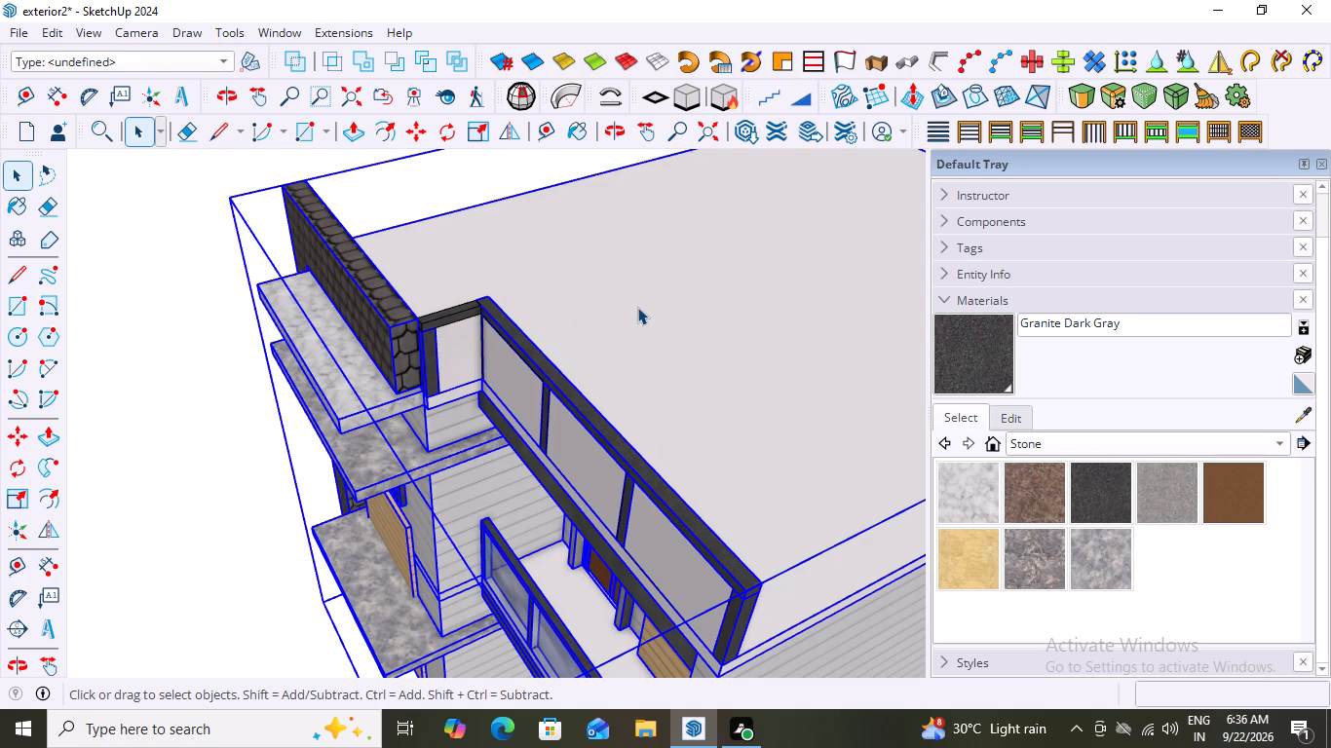
{"action": "left_click", "coordinate": [633, 280]}
{"action": "middle_click_drag", "start_coordinate": [610, 313], "coordinate": [446, 377]}
{"action": "scroll", "coordinate": [500, 340], "scroll_direction": "down", "scroll_amount": 7}
{"action": "middle_click_drag", "start_coordinate": [574, 256], "coordinate": [507, 295]}
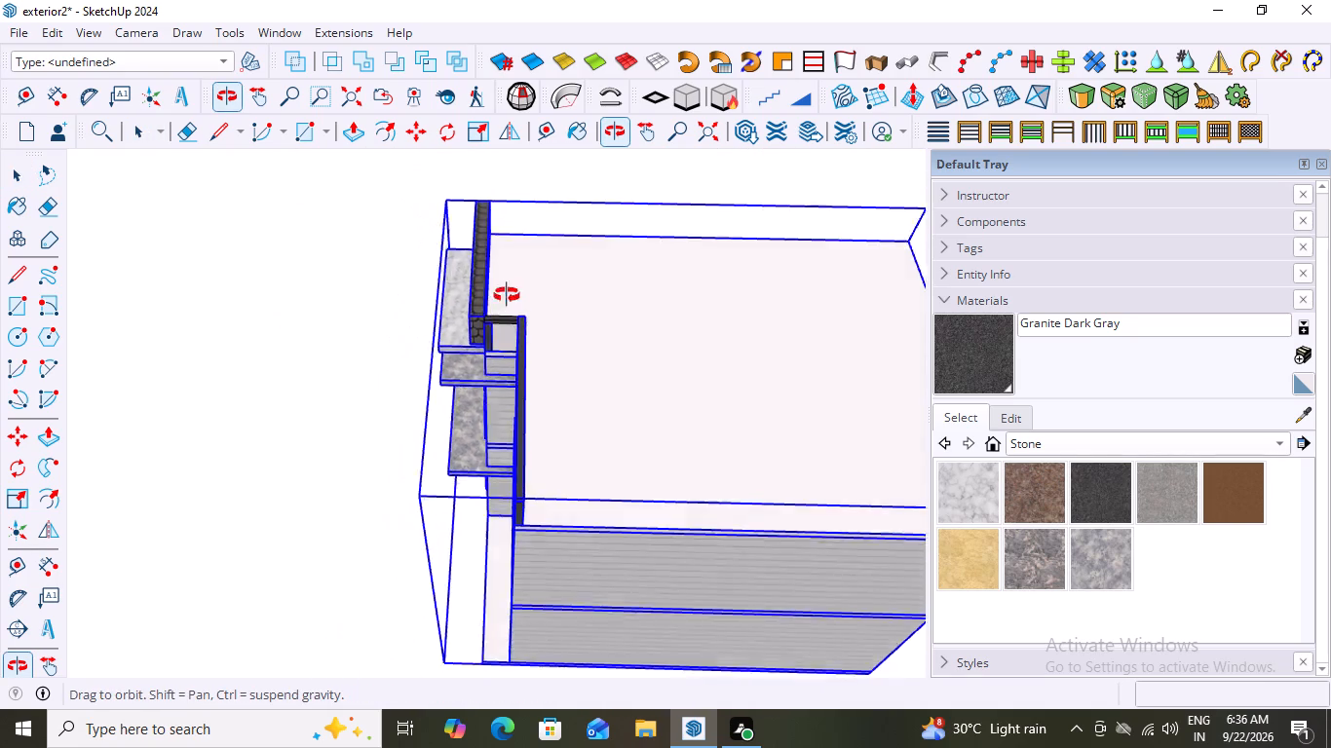
{"action": "middle_click_drag", "start_coordinate": [507, 295], "coordinate": [372, 283]}
{"action": "middle_click_drag", "start_coordinate": [765, 355], "coordinate": [439, 347]}
{"action": "scroll", "coordinate": [732, 430], "scroll_direction": "up", "scroll_amount": 2}
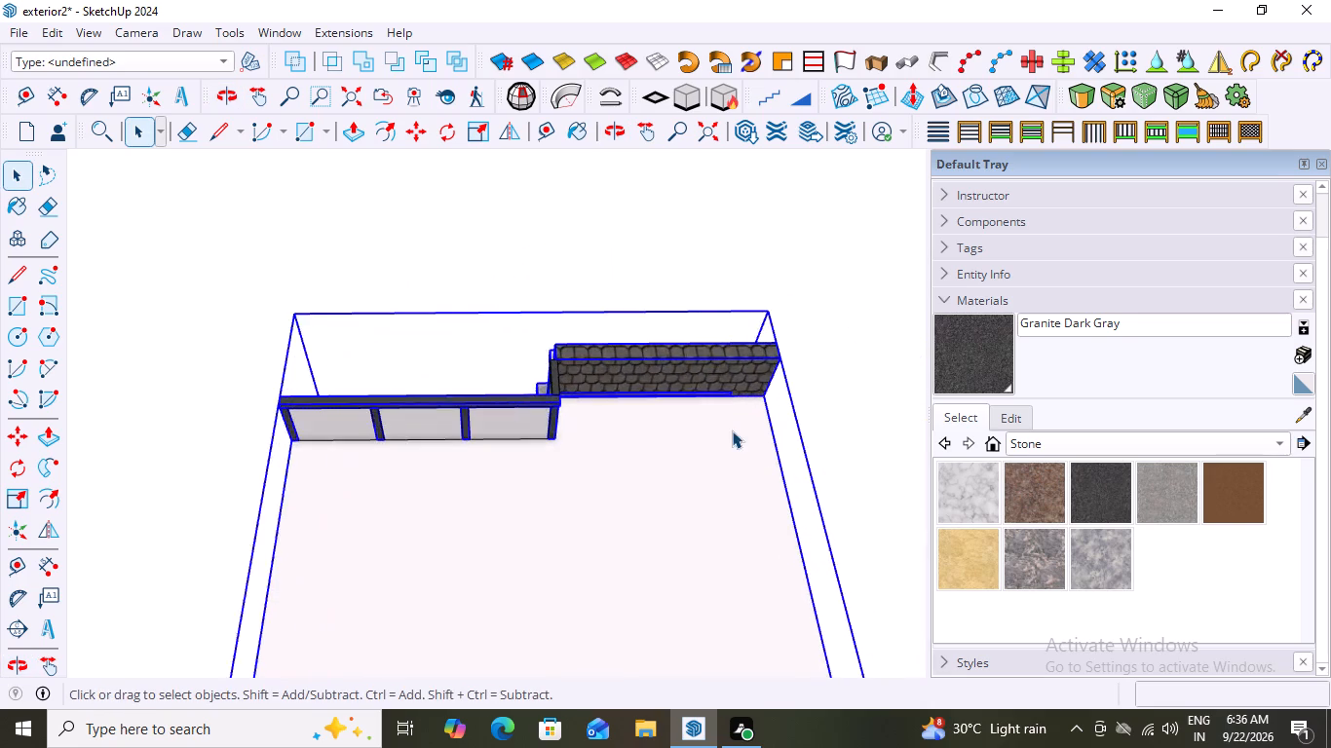
{"action": "scroll", "coordinate": [732, 430], "scroll_direction": "up", "scroll_amount": 3}
{"action": "middle_click_drag", "start_coordinate": [729, 417], "coordinate": [516, 430]}
{"action": "double_click", "coordinate": [659, 505]}
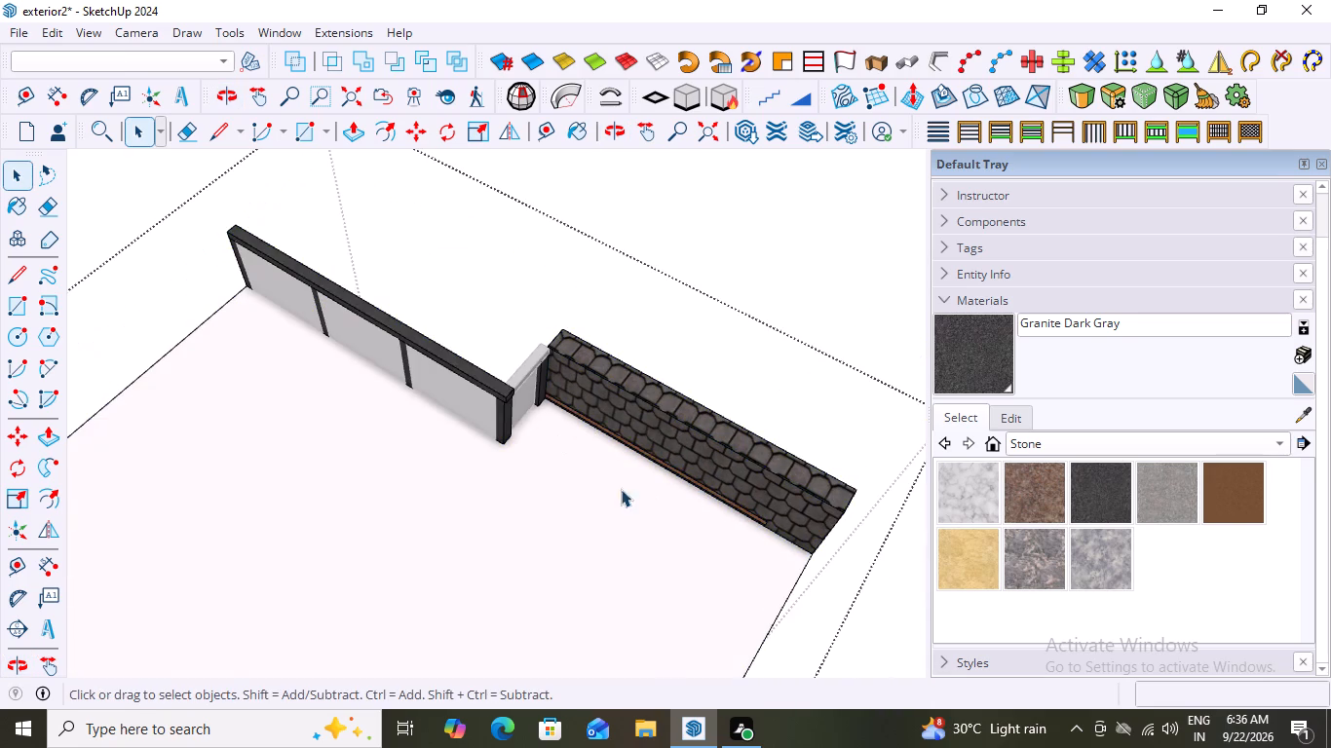
{"action": "scroll", "coordinate": [555, 443], "scroll_direction": "up", "scroll_amount": 6}
{"action": "scroll", "coordinate": [519, 418], "scroll_direction": "down", "scroll_amount": 3}
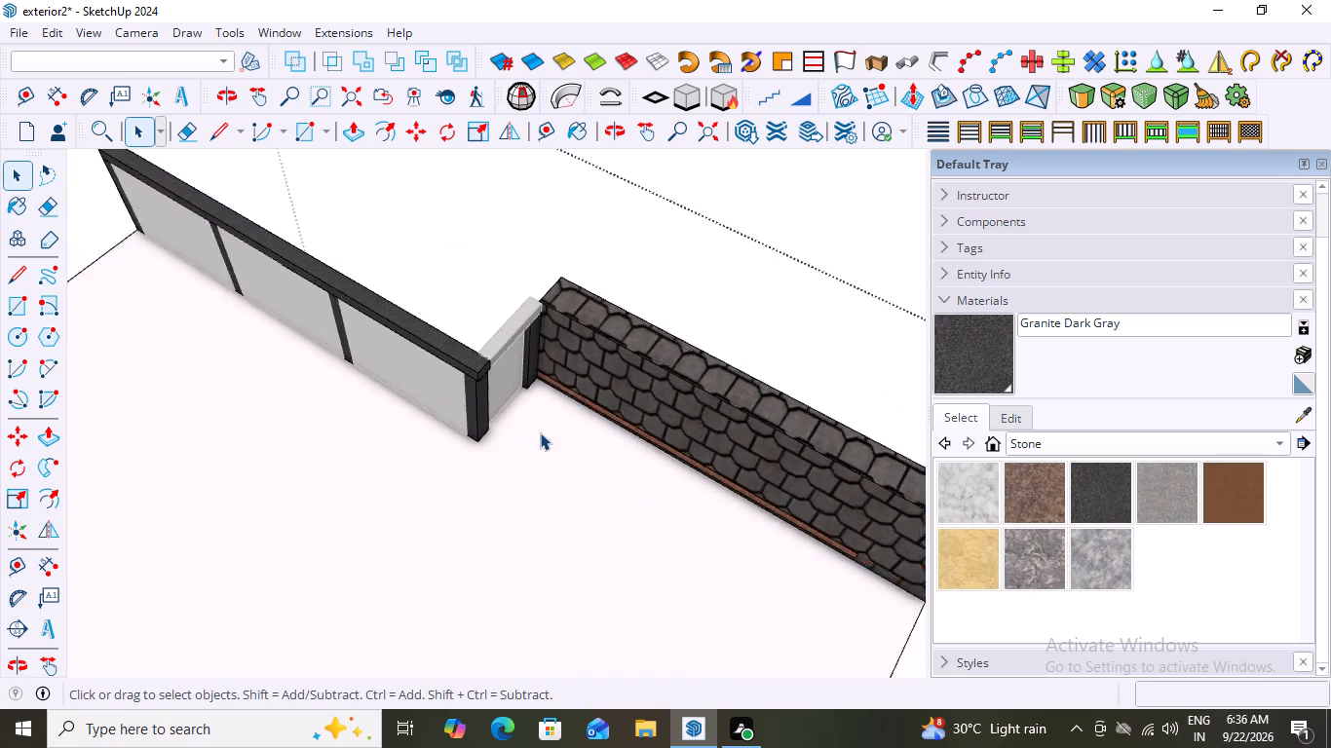
{"action": "scroll", "coordinate": [540, 432], "scroll_direction": "down", "scroll_amount": 4}
{"action": "left_click", "coordinate": [541, 435]}
{"action": "scroll", "coordinate": [541, 435], "scroll_direction": "down", "scroll_amount": 10}
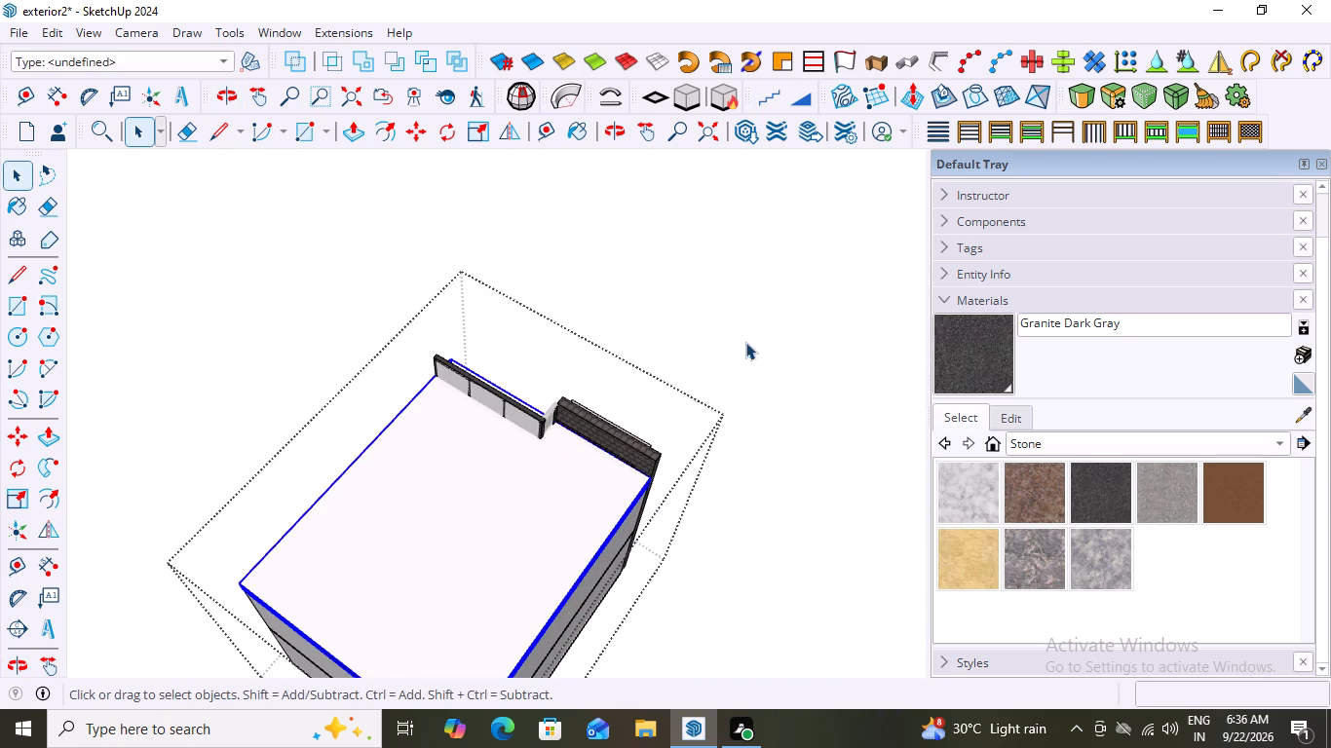
{"action": "left_click", "coordinate": [763, 315]}
Select the outer faces of the four roof railing panels, one on the short side and three along the front.
{"action": "middle_click_drag", "start_coordinate": [487, 438], "coordinate": [959, 422]}
{"action": "scroll", "coordinate": [504, 443], "scroll_direction": "down", "scroll_amount": 1}
{"action": "middle_click_drag", "start_coordinate": [559, 417], "coordinate": [747, 489]}
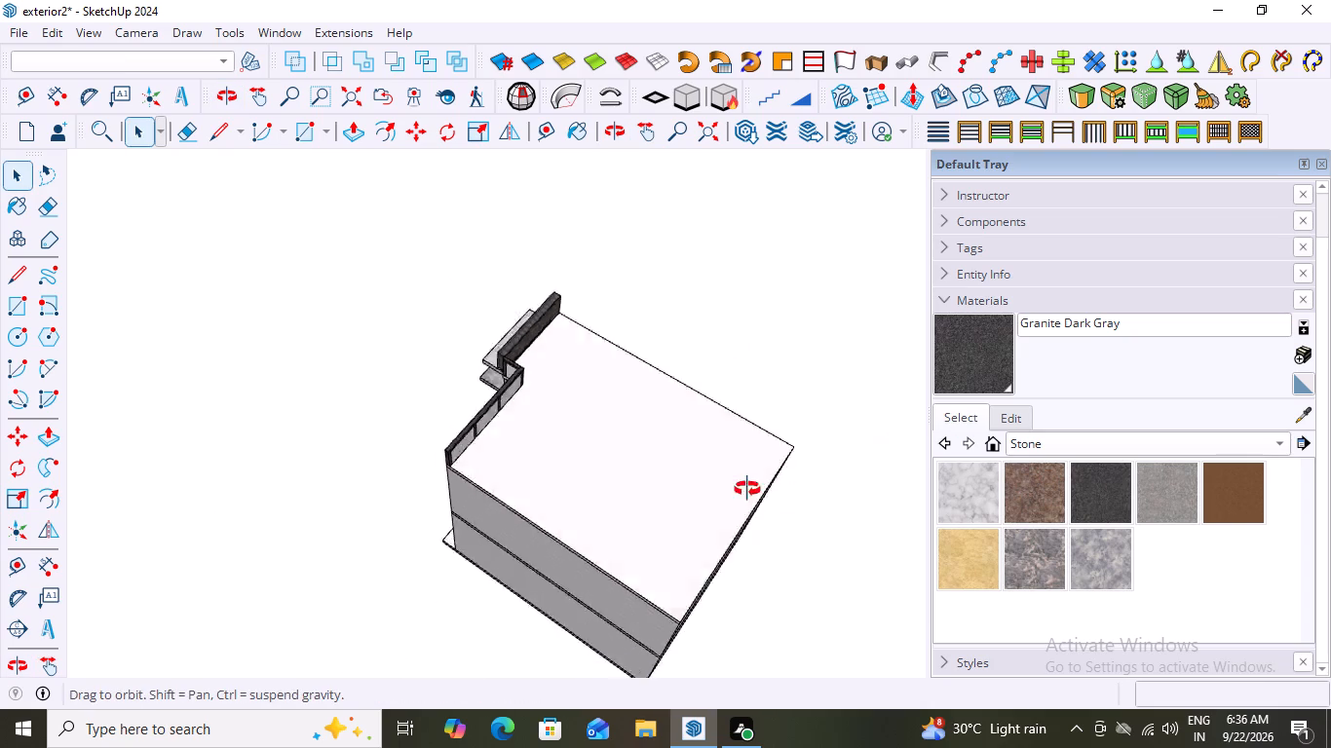
{"action": "middle_click_drag", "start_coordinate": [747, 489], "coordinate": [915, 492]}
{"action": "scroll", "coordinate": [430, 392], "scroll_direction": "up", "scroll_amount": 3}
{"action": "middle_click_drag", "start_coordinate": [468, 382], "coordinate": [761, 394]}
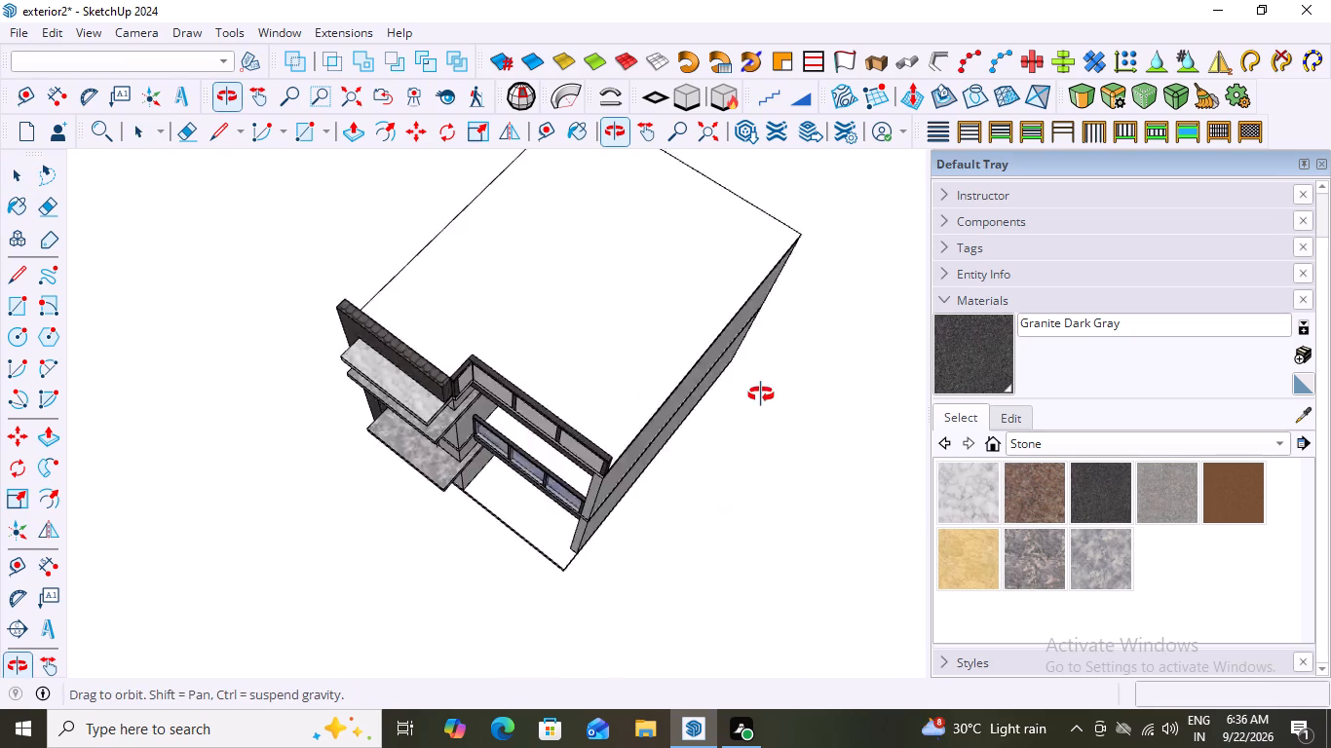
{"action": "middle_click_drag", "start_coordinate": [761, 394], "coordinate": [902, 202]}
{"action": "scroll", "coordinate": [550, 436], "scroll_direction": "up", "scroll_amount": 7}
{"action": "middle_click_drag", "start_coordinate": [551, 419], "coordinate": [424, 424]}
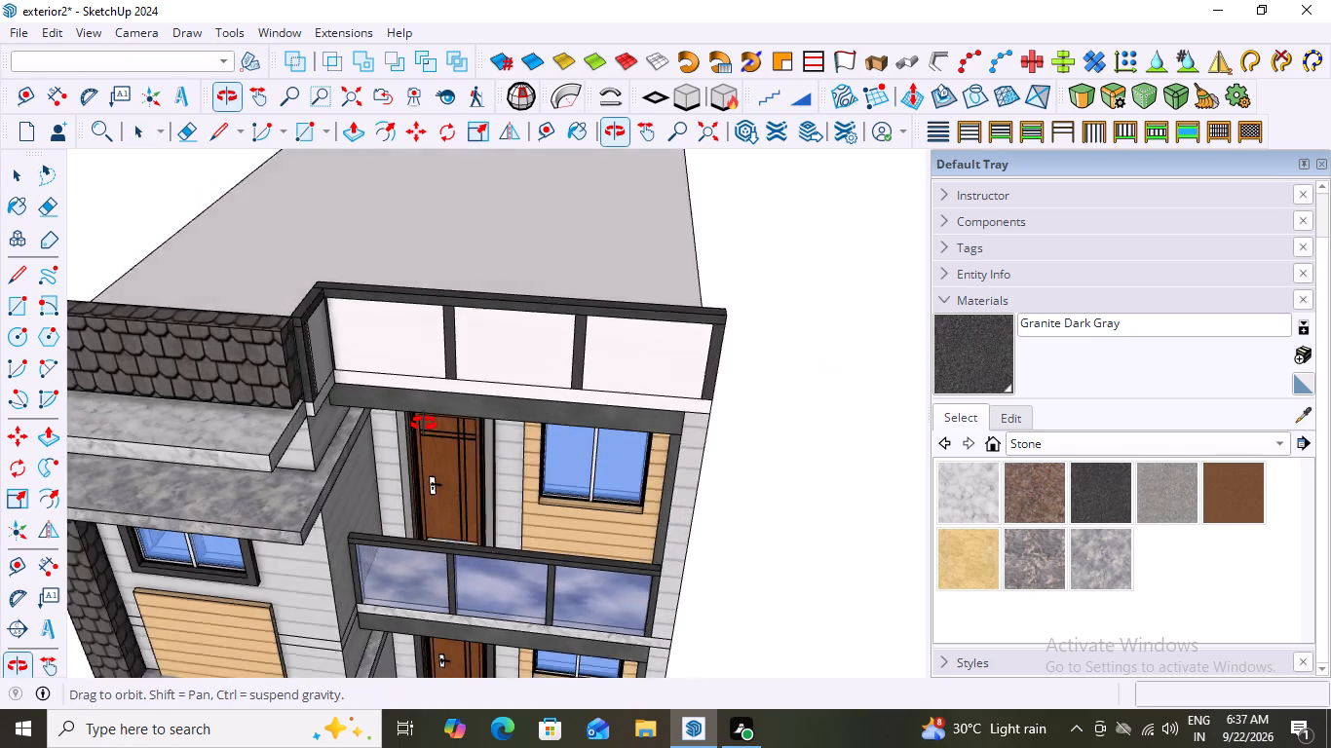
{"action": "middle_click_drag", "start_coordinate": [424, 424], "coordinate": [461, 392]}
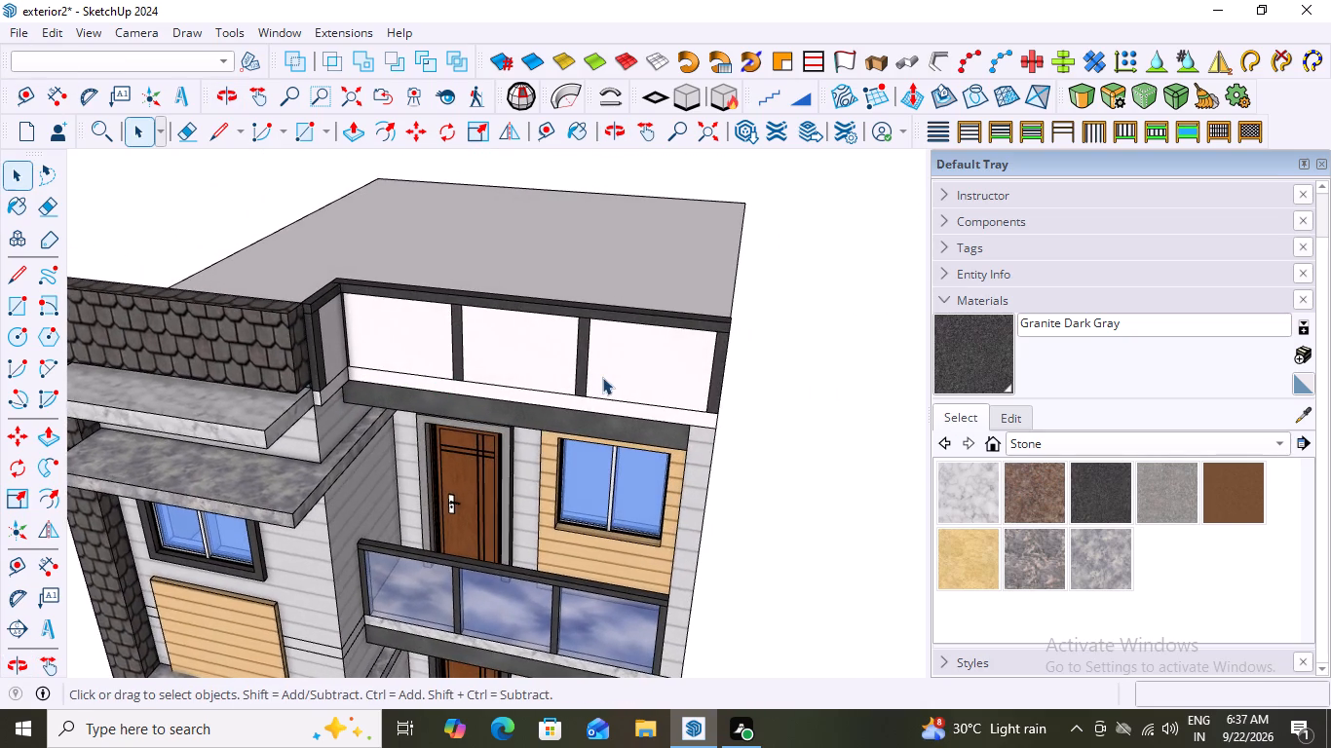
{"action": "scroll", "coordinate": [605, 377], "scroll_direction": "up", "scroll_amount": 5}
{"action": "left_click", "coordinate": [148, 300]}
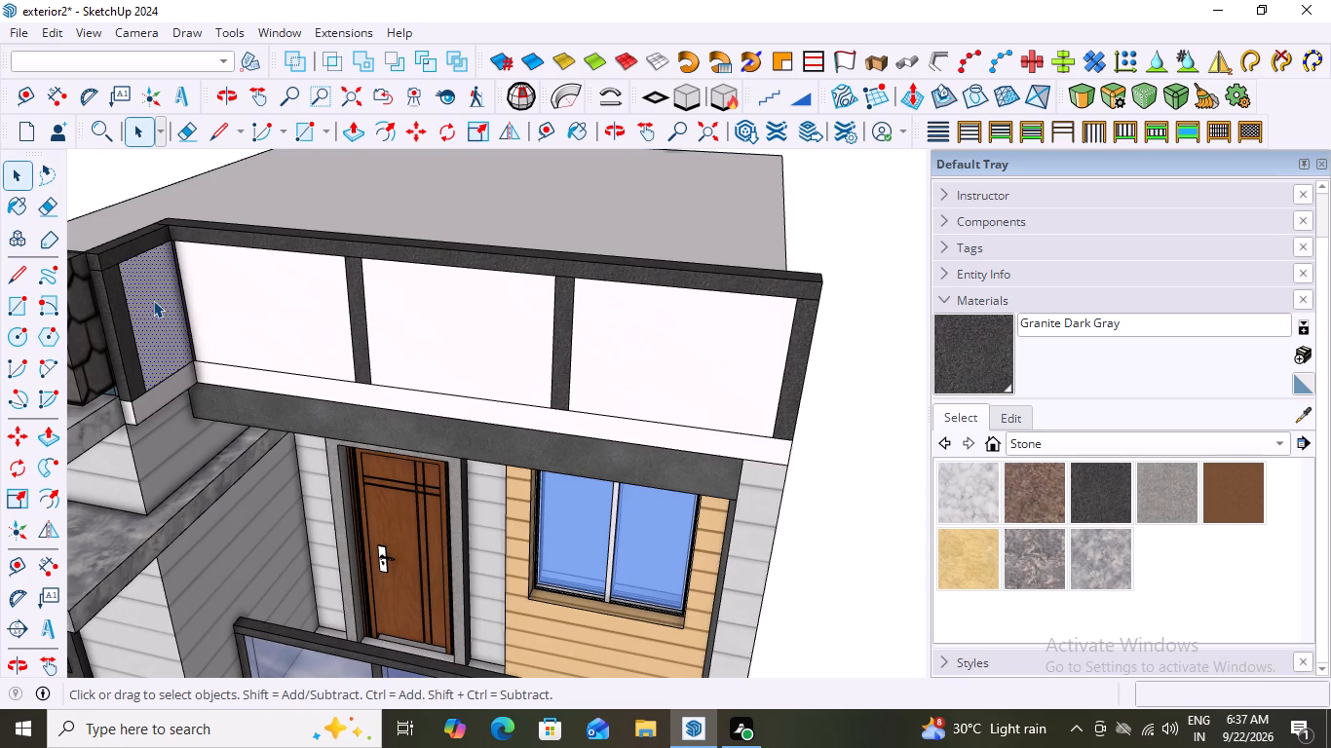
{"action": "left_click", "coordinate": [246, 304], "text": "shift"}
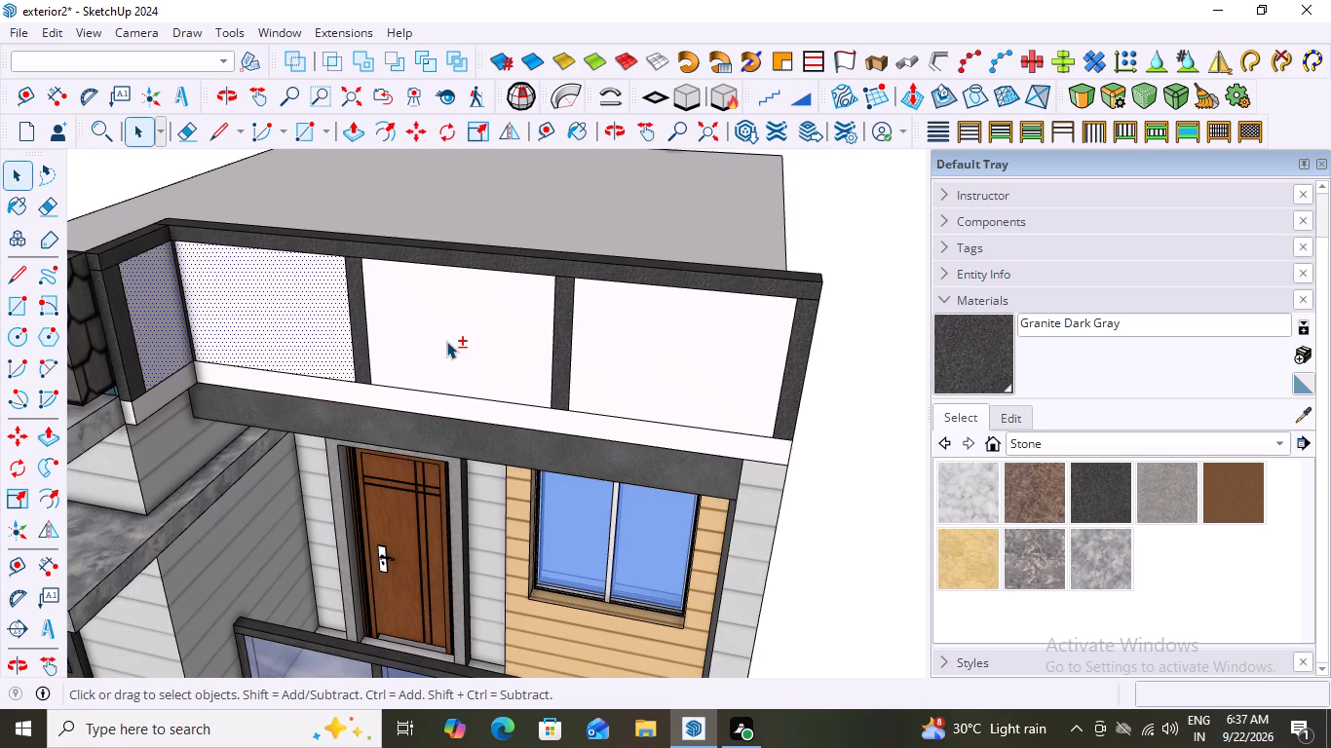
{"action": "left_click", "coordinate": [446, 341], "text": "shift"}
{"action": "left_click", "coordinate": [665, 370], "text": "shift"}
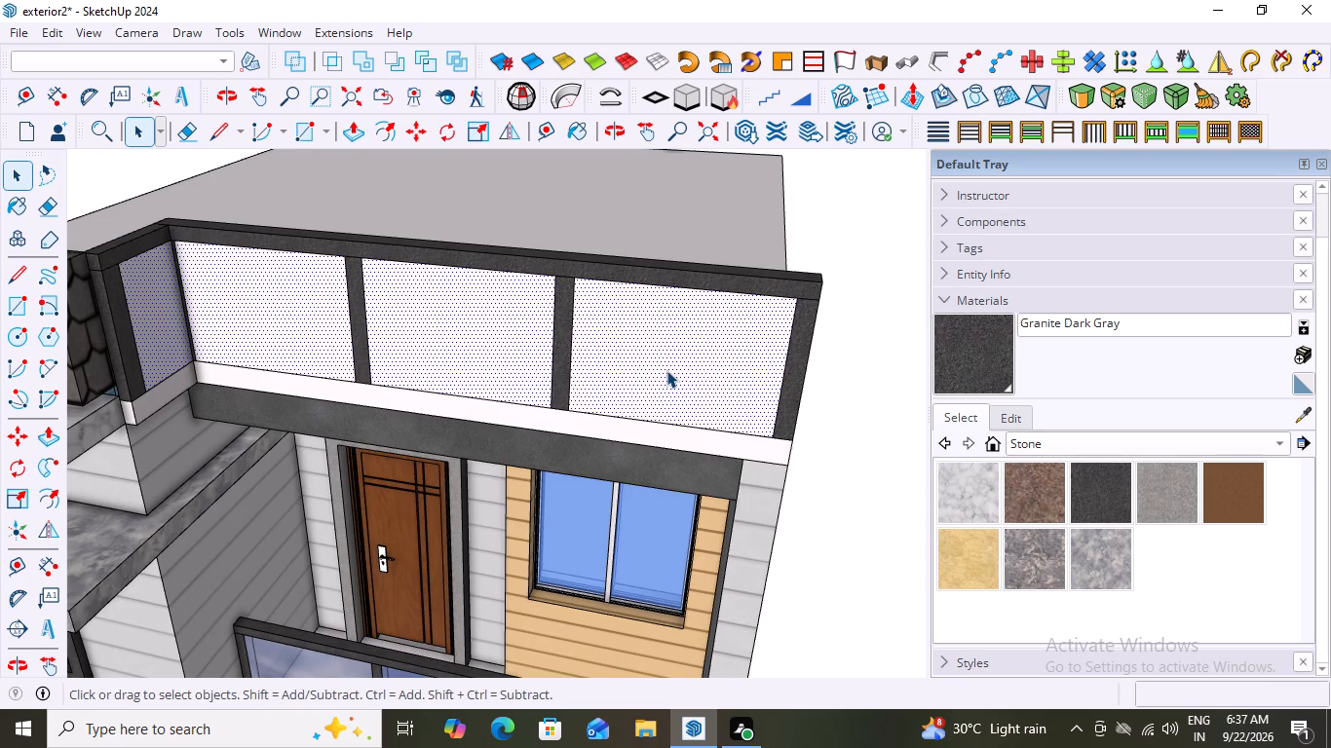
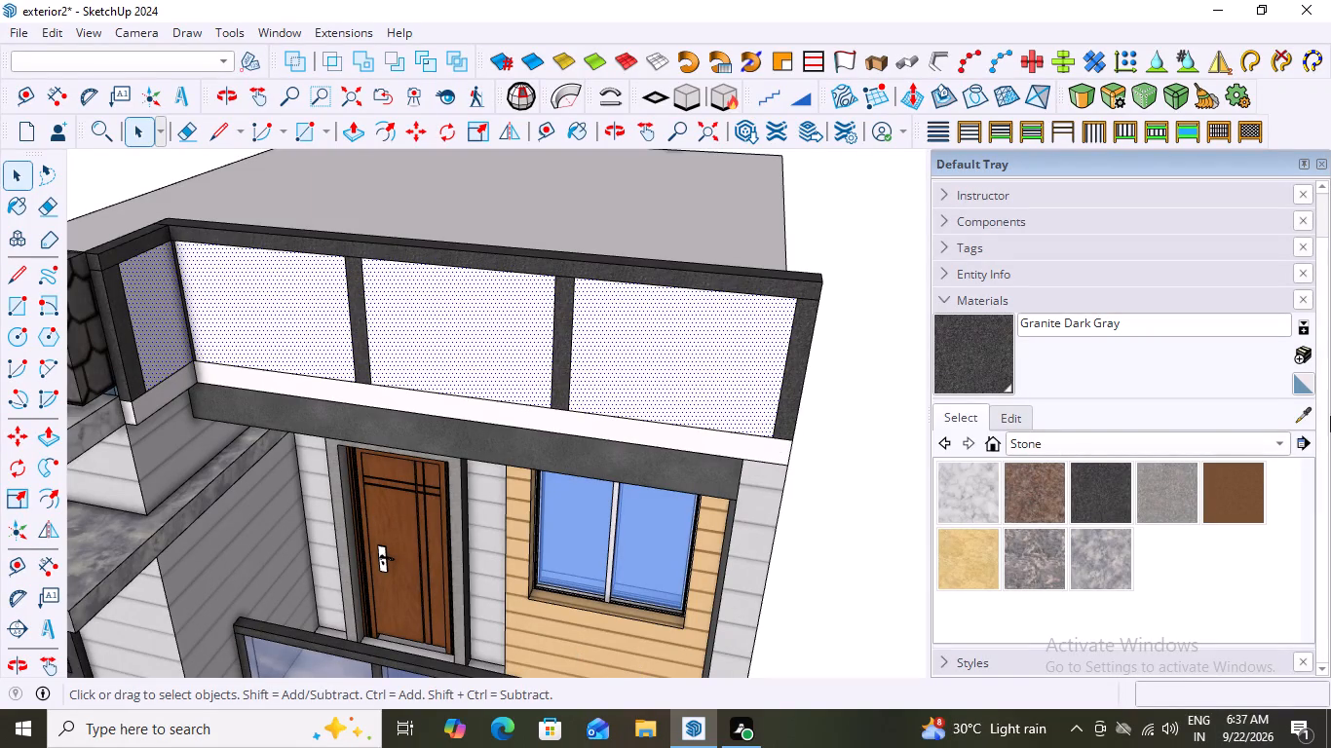
Paint the selected outer faces of the roof railing panels with Translucent Glass Sky Reflection from the Glass and Mirrors materials.
{"action": "left_click", "coordinate": [1281, 441]}
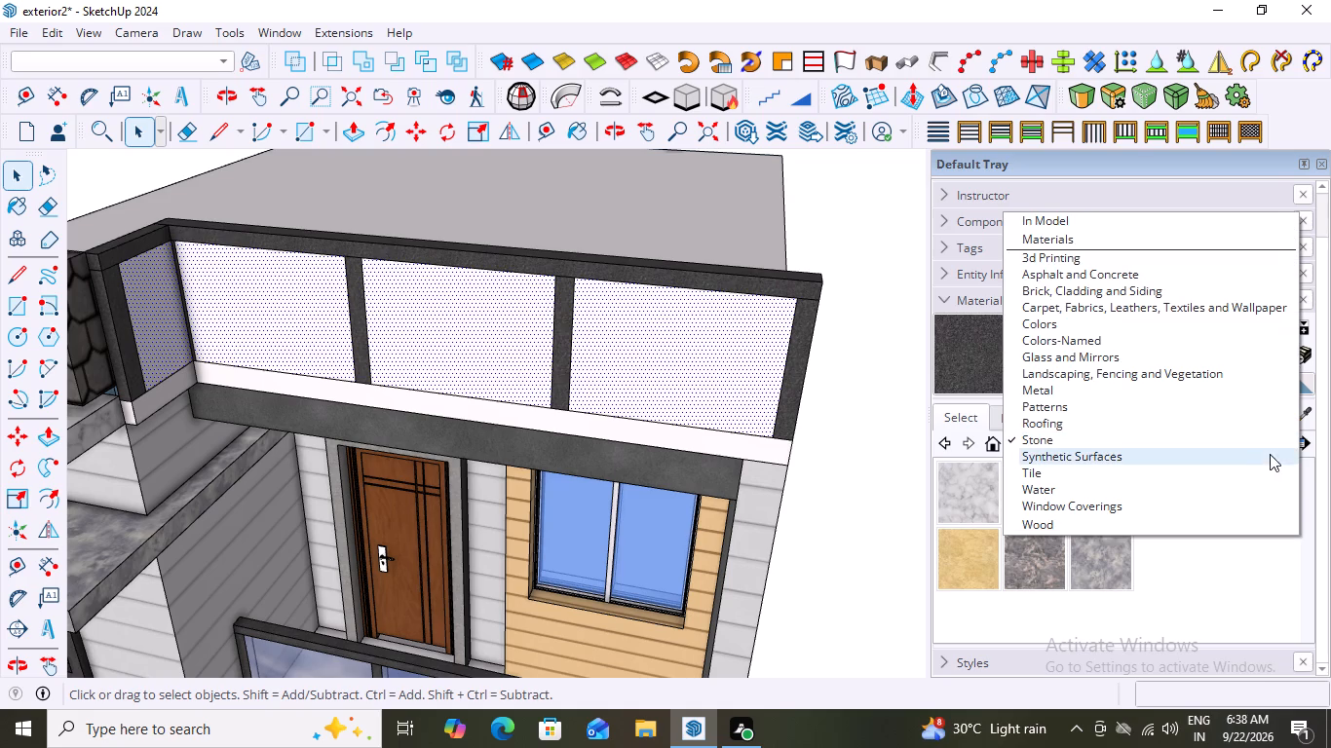
{"action": "left_click", "coordinate": [1044, 354]}
{"action": "left_click", "coordinate": [1232, 562]}
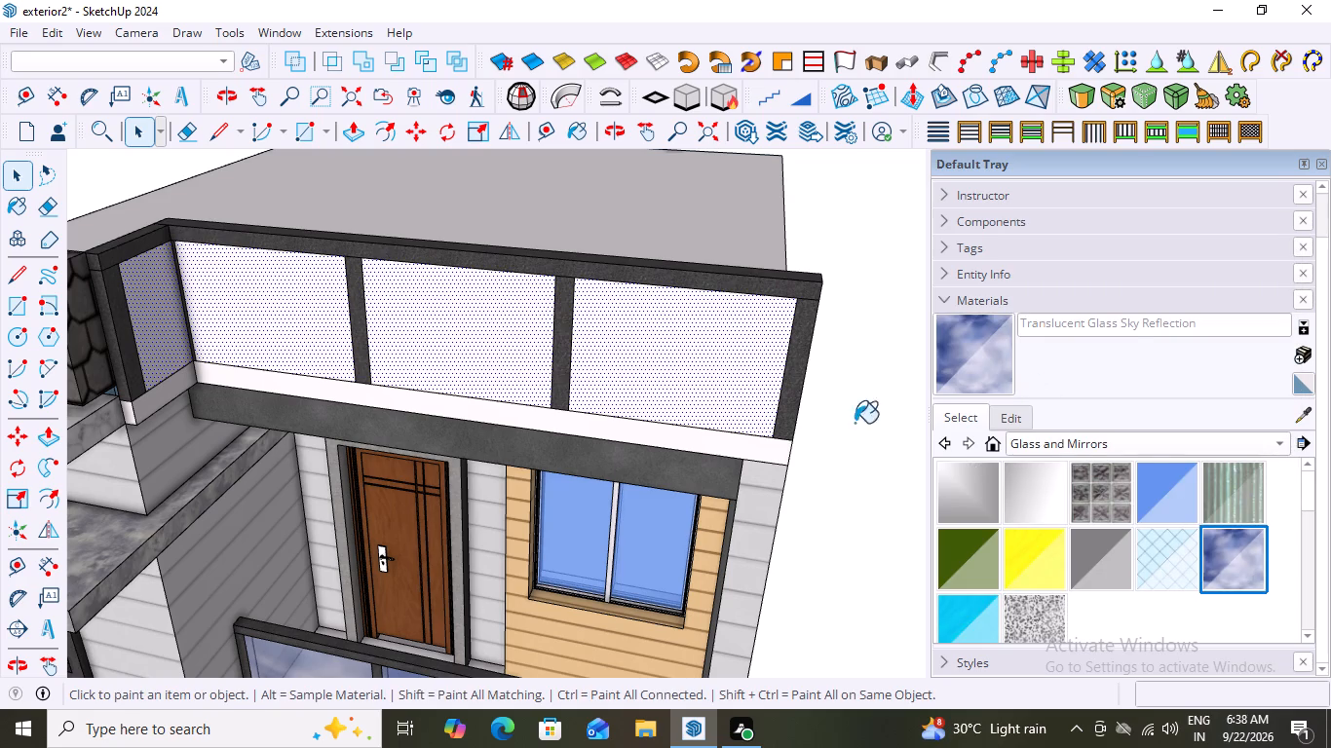
{"action": "left_click", "coordinate": [704, 387]}
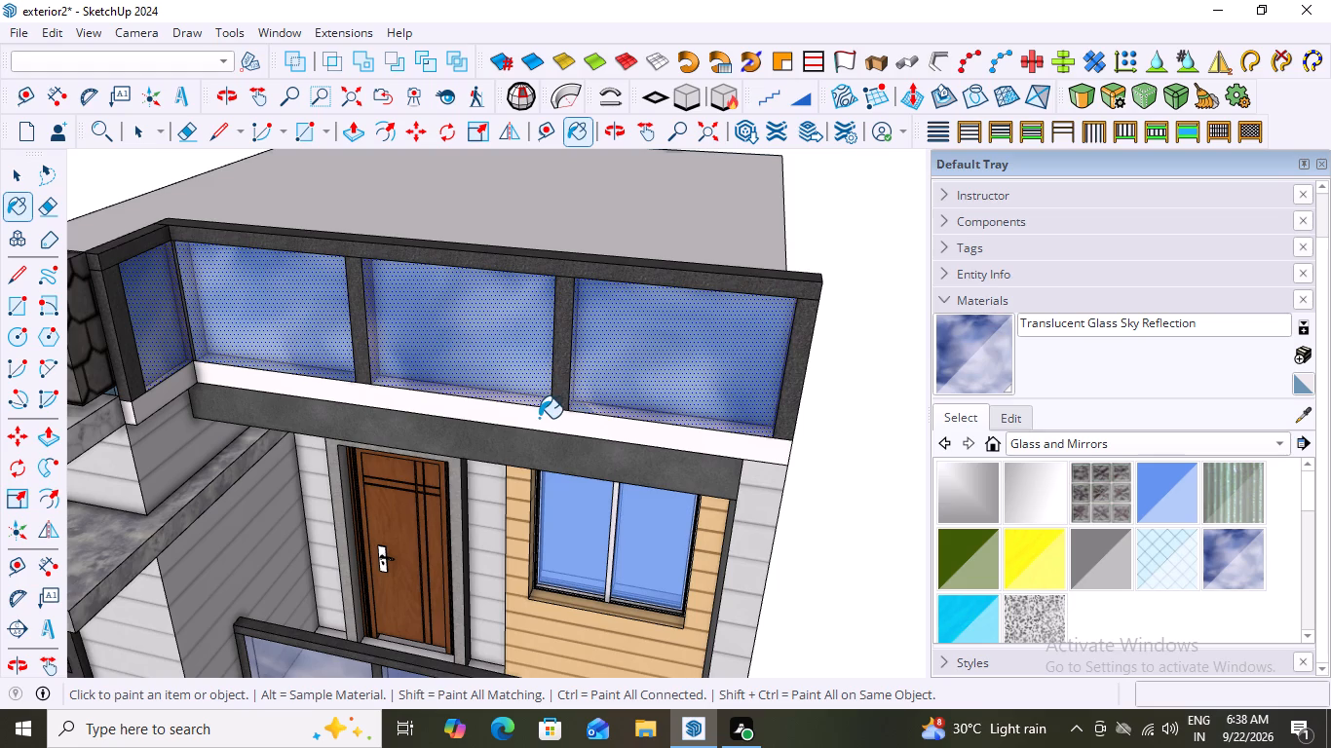
{"action": "scroll", "coordinate": [539, 418], "scroll_direction": "down", "scroll_amount": 5}
{"action": "scroll", "coordinate": [531, 502], "scroll_direction": "down", "scroll_amount": 3}
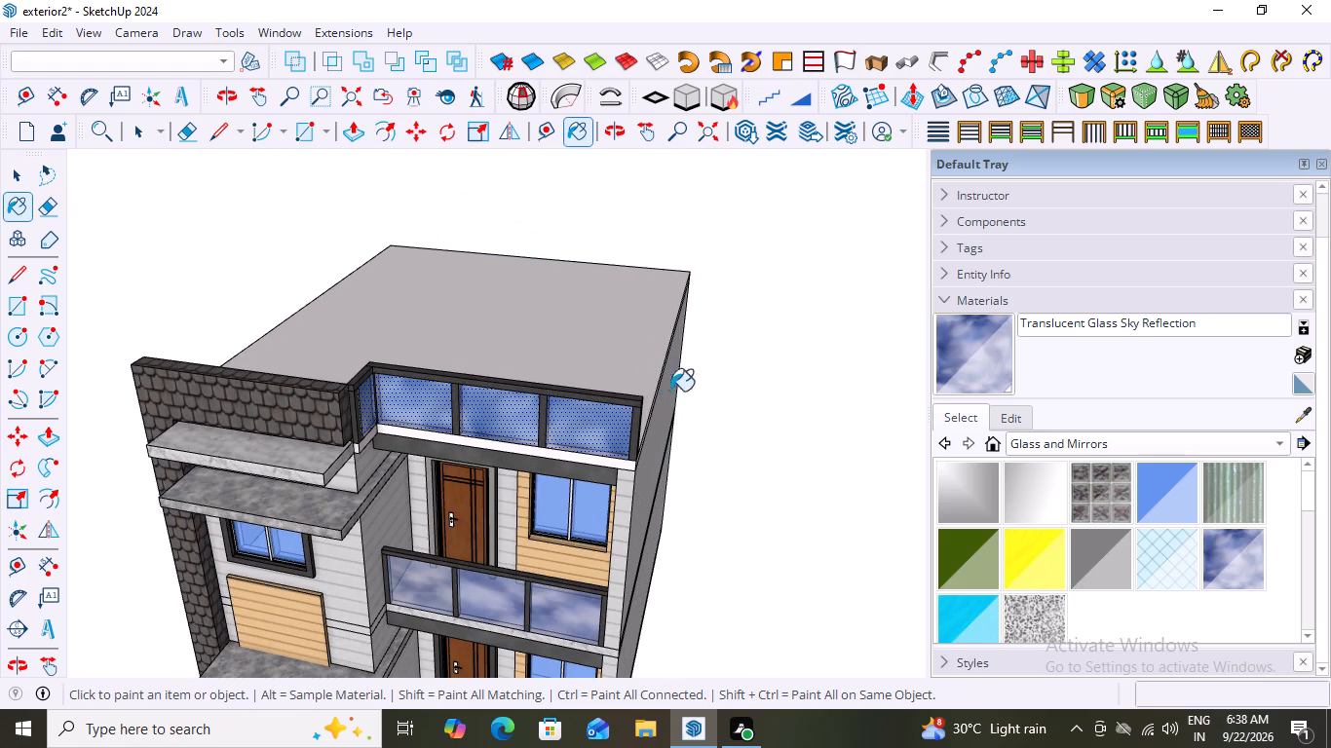
Paint the roof-side faces of the three long railing panels and the short return panel with Translucent Glass Sky Reflection.
{"action": "key", "text": "space"}
{"action": "middle_click_drag", "start_coordinate": [764, 433], "coordinate": [189, 431]}
{"action": "scroll", "coordinate": [568, 468], "scroll_direction": "up", "scroll_amount": 2}
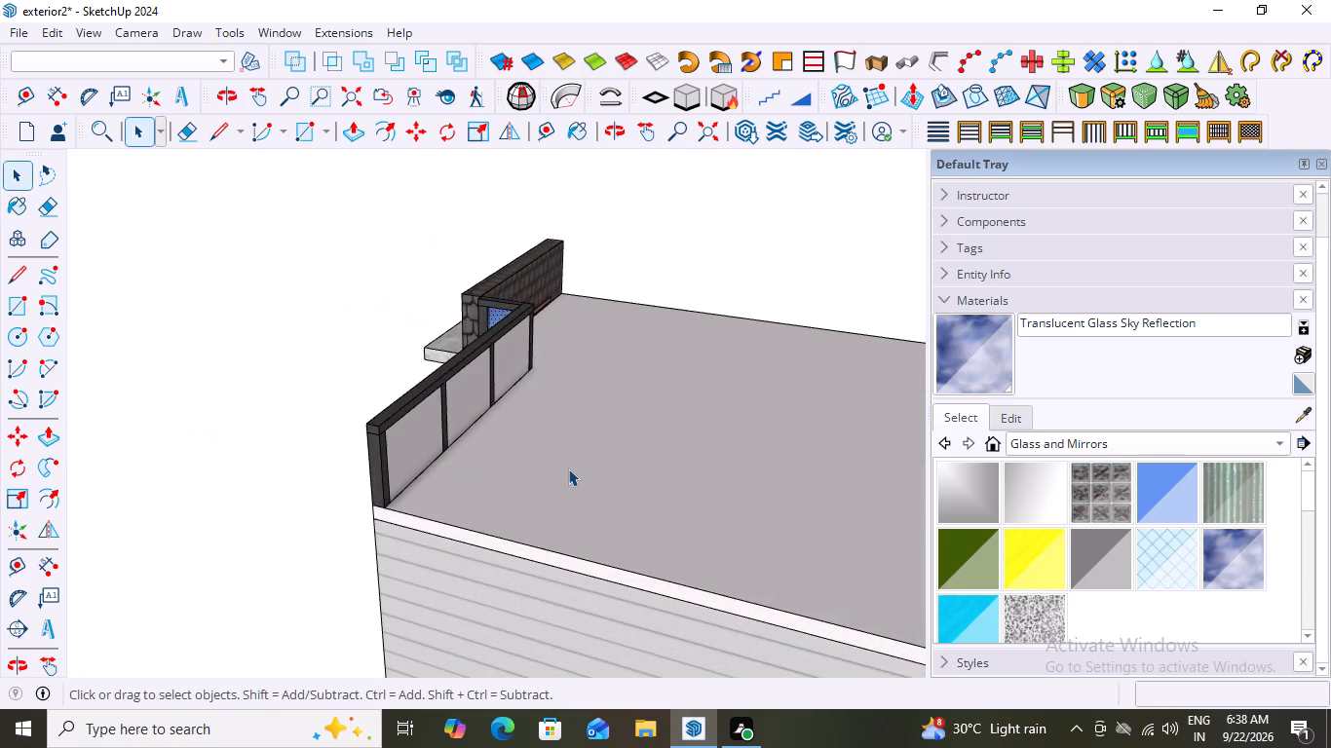
{"action": "scroll", "coordinate": [568, 468], "scroll_direction": "up", "scroll_amount": 3}
{"action": "left_click", "coordinate": [359, 402]}
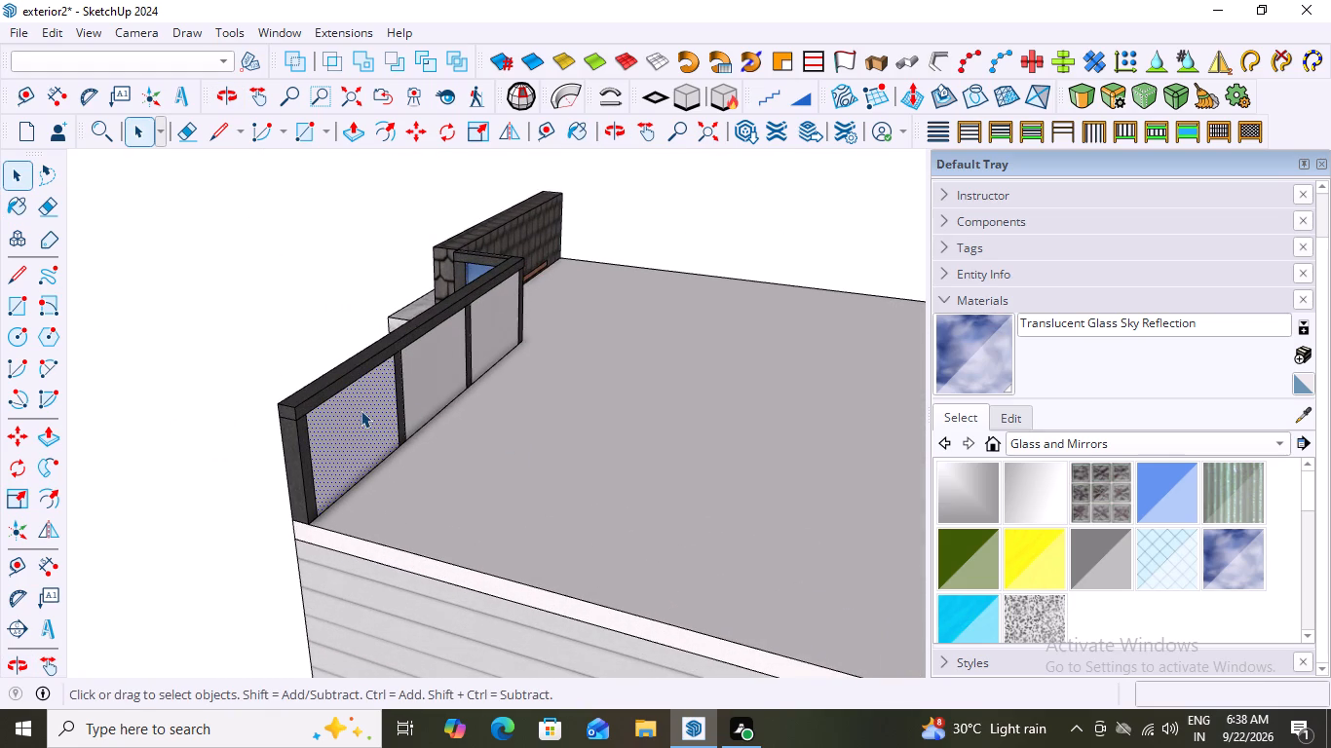
{"action": "left_click", "coordinate": [437, 379], "text": "shift"}
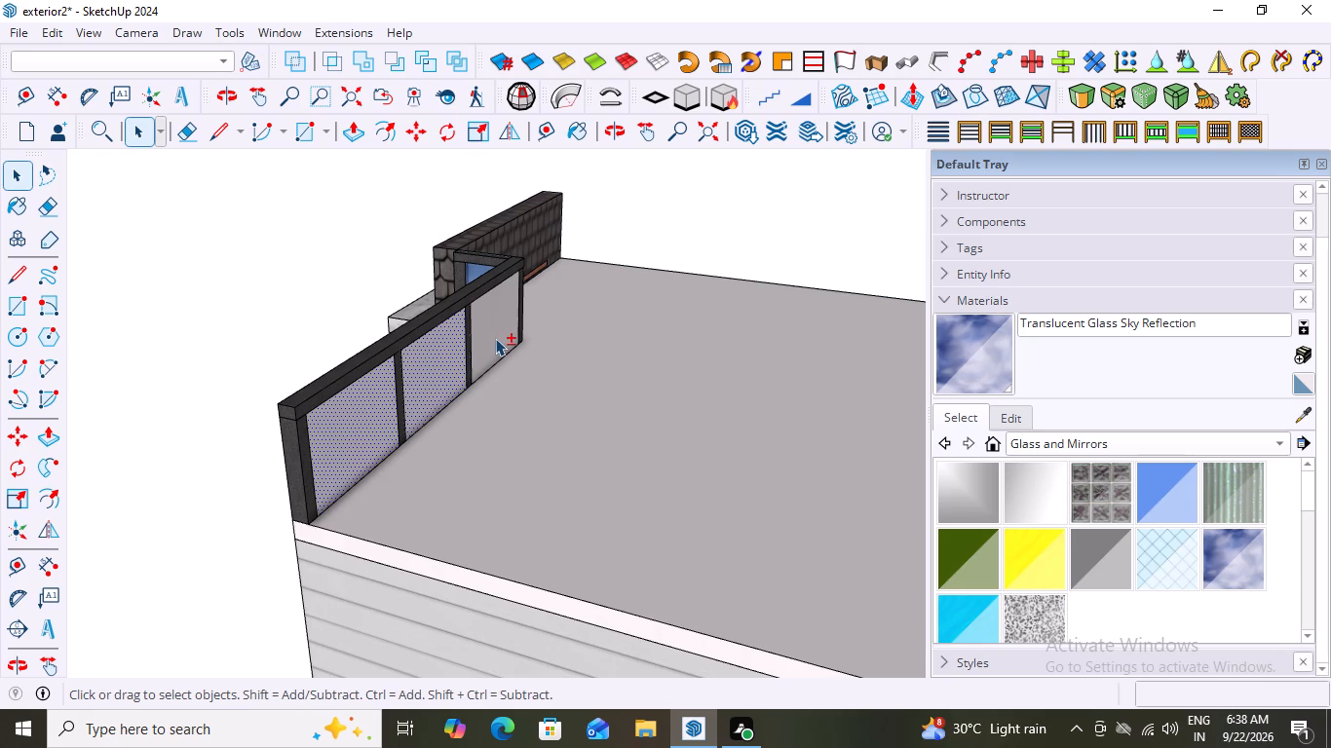
{"action": "left_click", "coordinate": [495, 338], "text": "shift"}
{"action": "middle_click_drag", "start_coordinate": [596, 363], "coordinate": [196, 424]}
{"action": "middle_click_drag", "start_coordinate": [726, 325], "coordinate": [555, 337]}
{"action": "scroll", "coordinate": [633, 396], "scroll_direction": "up", "scroll_amount": 2}
{"action": "left_click", "coordinate": [669, 362]}
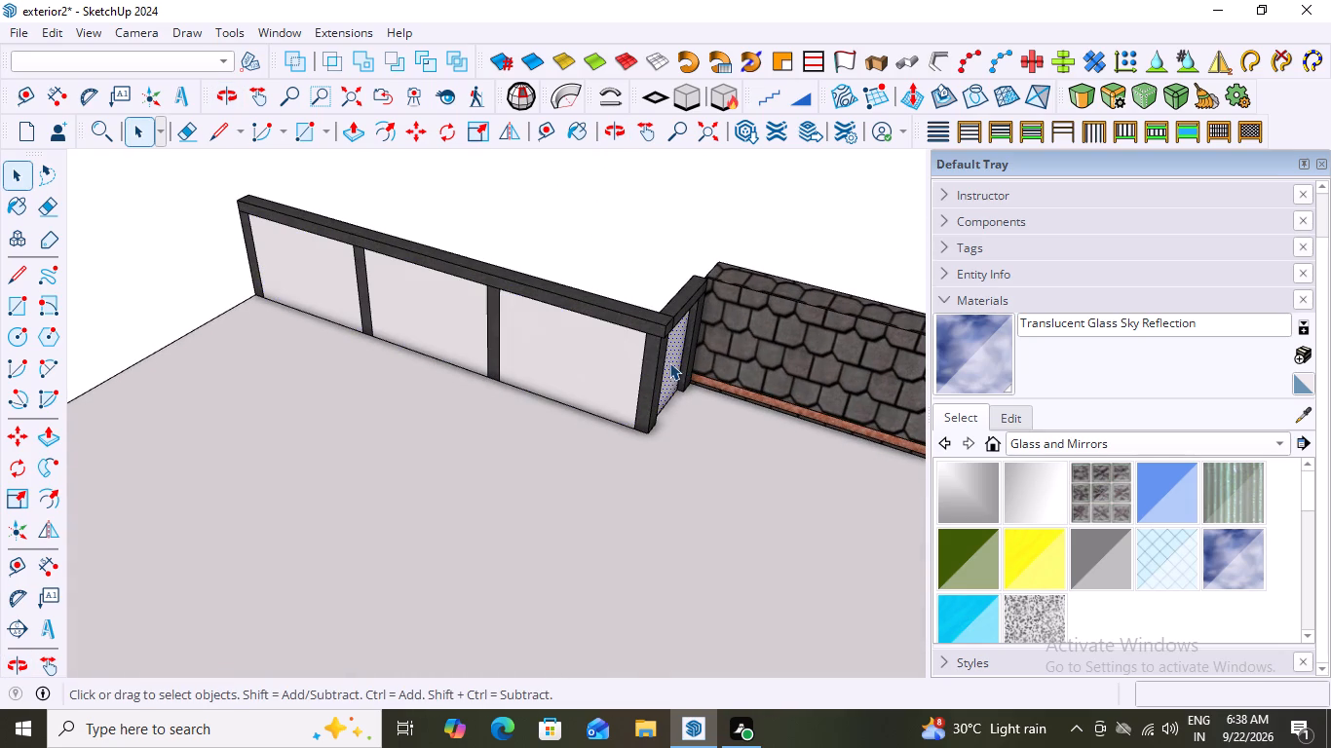
{"action": "left_click", "coordinate": [610, 372], "text": "shift"}
{"action": "left_click", "coordinate": [467, 326], "text": "shift"}
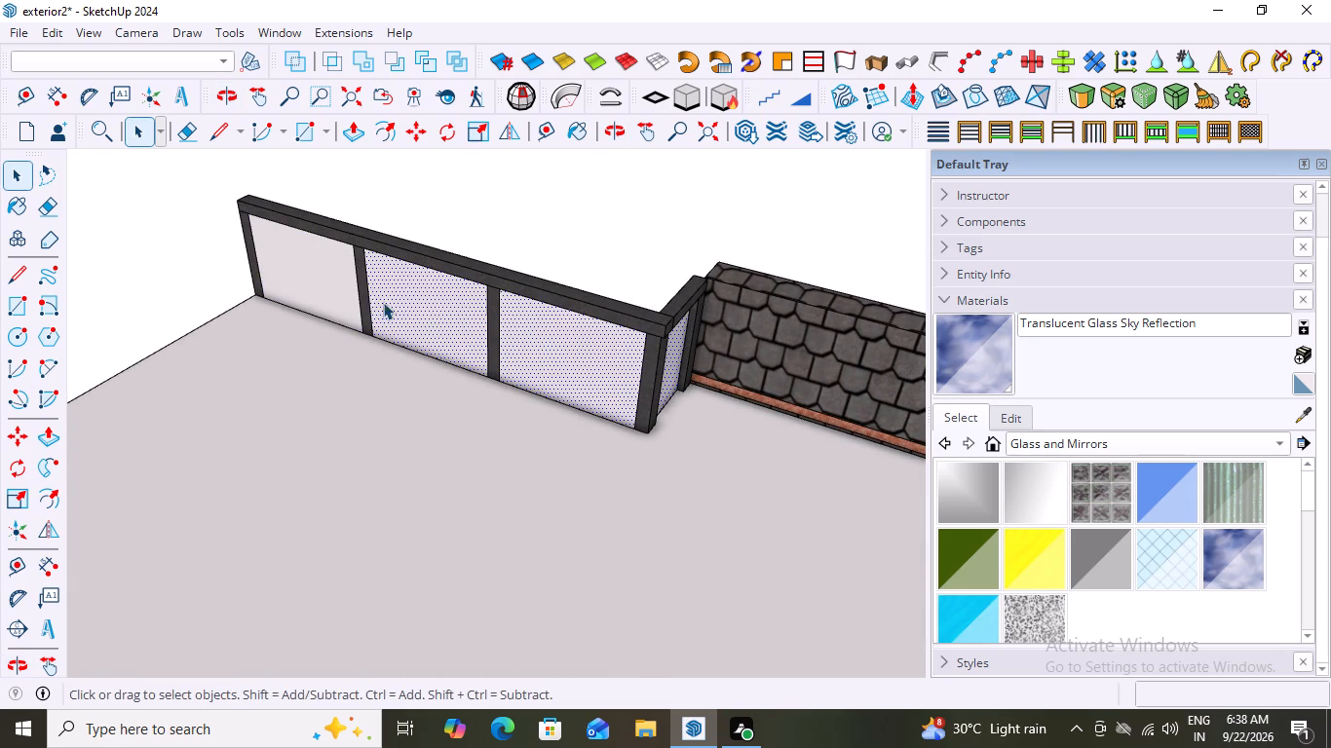
{"action": "left_click", "coordinate": [320, 280], "text": "shift"}
{"action": "scroll", "coordinate": [562, 403], "scroll_direction": "down", "scroll_amount": 1}
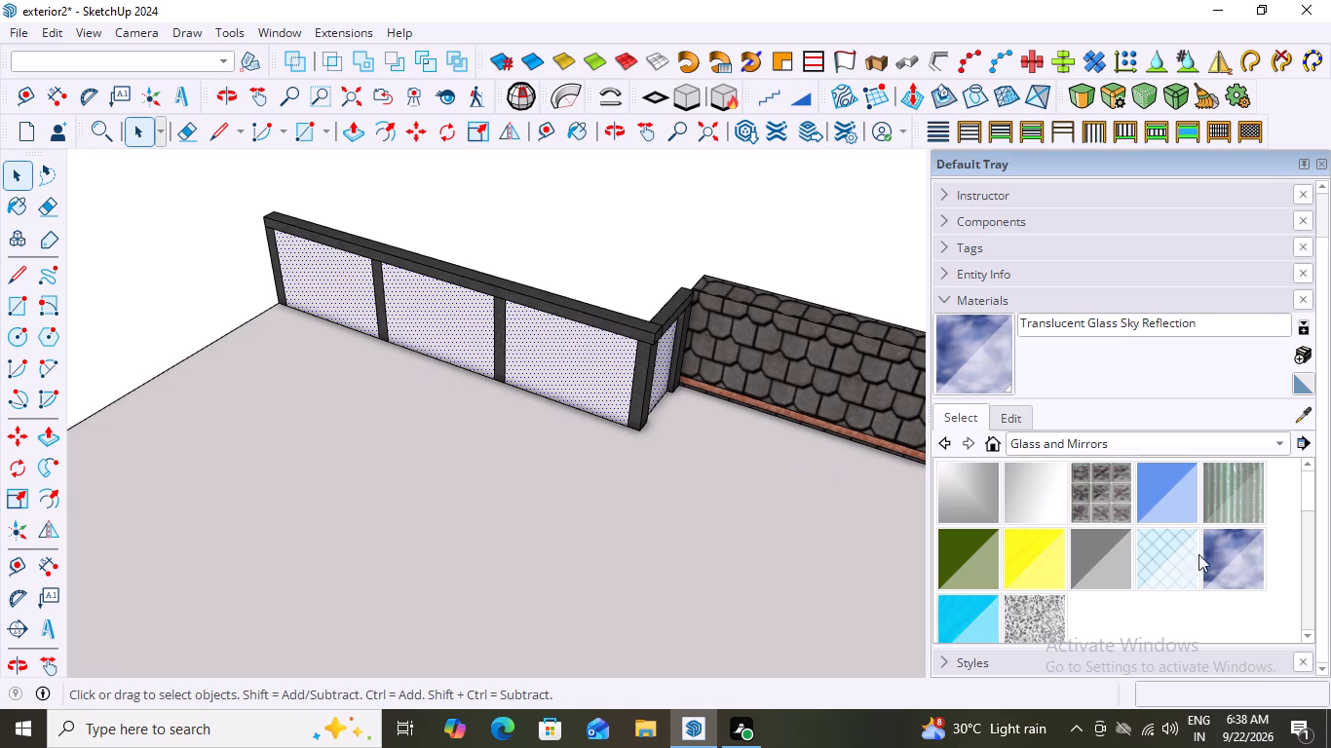
{"action": "left_click", "coordinate": [987, 356]}
{"action": "left_click", "coordinate": [605, 370]}
{"action": "scroll", "coordinate": [473, 453], "scroll_direction": "down", "scroll_amount": 1}
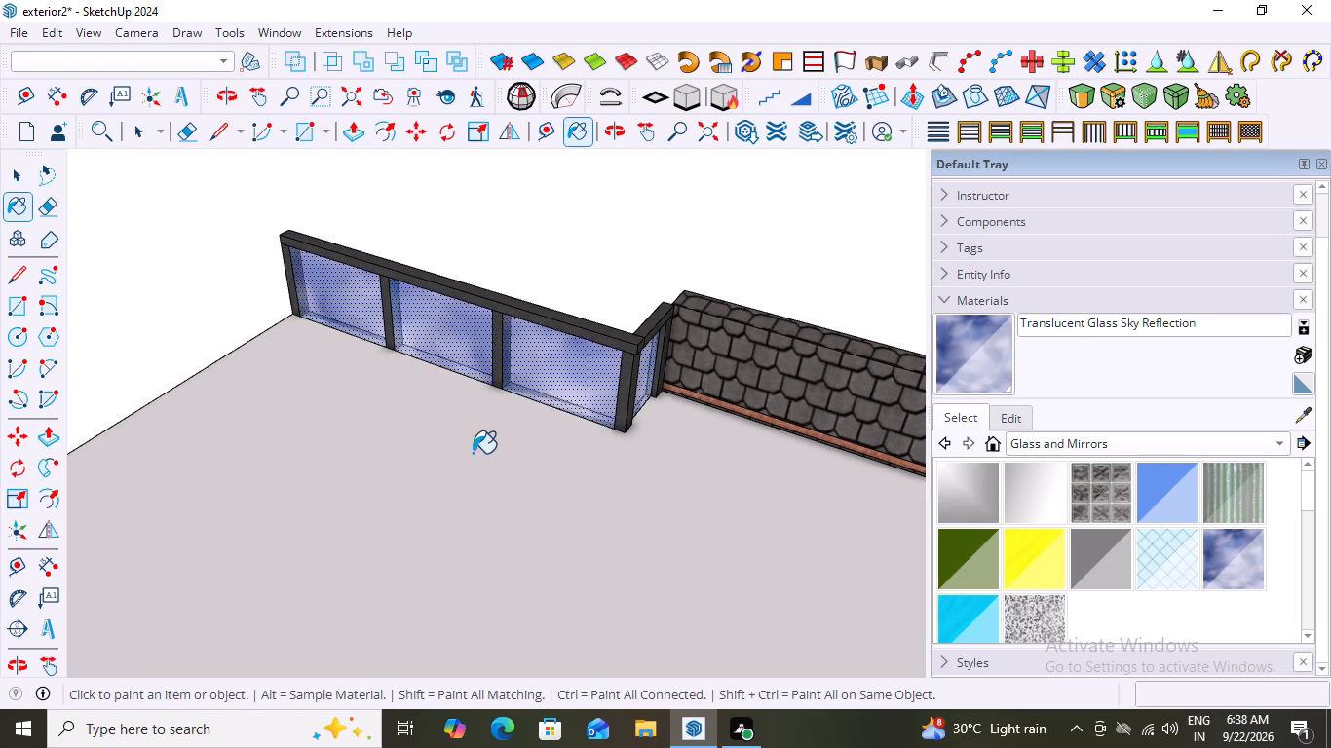
{"action": "scroll", "coordinate": [423, 487], "scroll_direction": "down", "scroll_amount": 5}
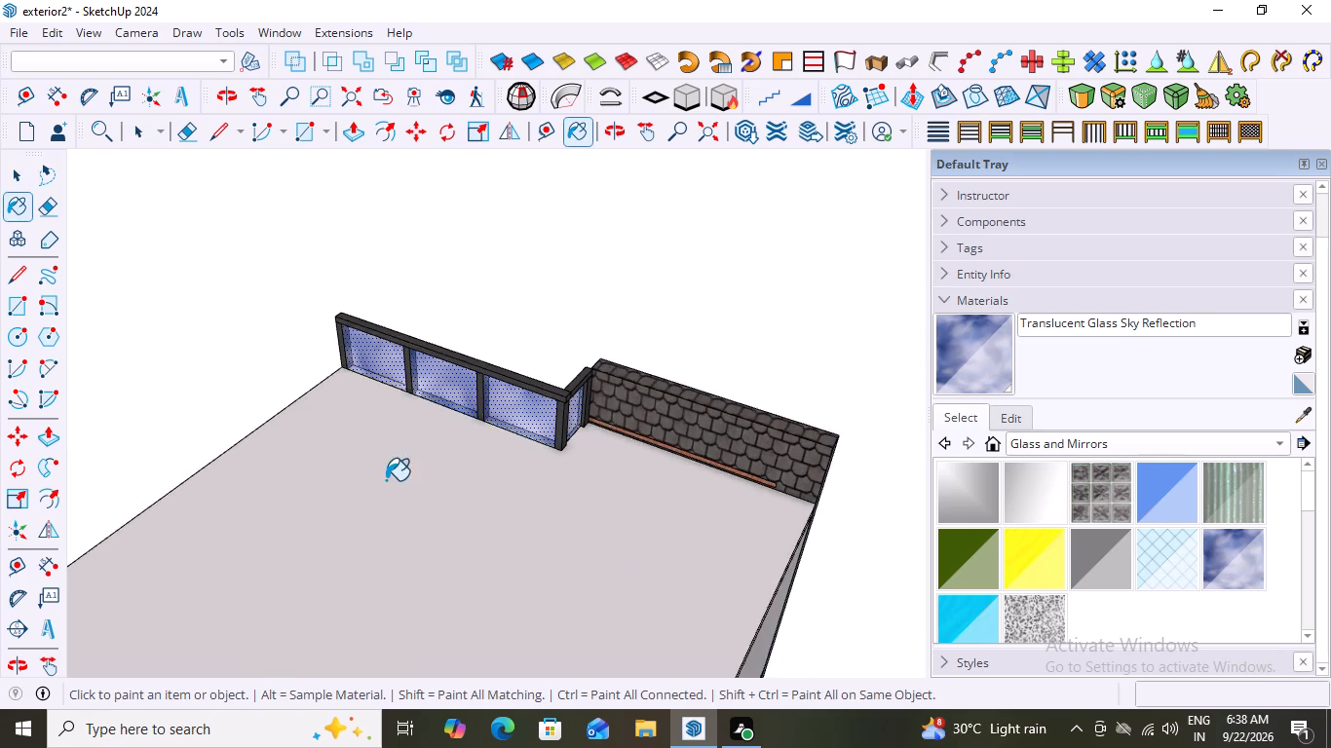
{"action": "middle_click_drag", "start_coordinate": [370, 477], "coordinate": [1018, 515]}
{"action": "middle_click_drag", "start_coordinate": [280, 523], "coordinate": [662, 507]}
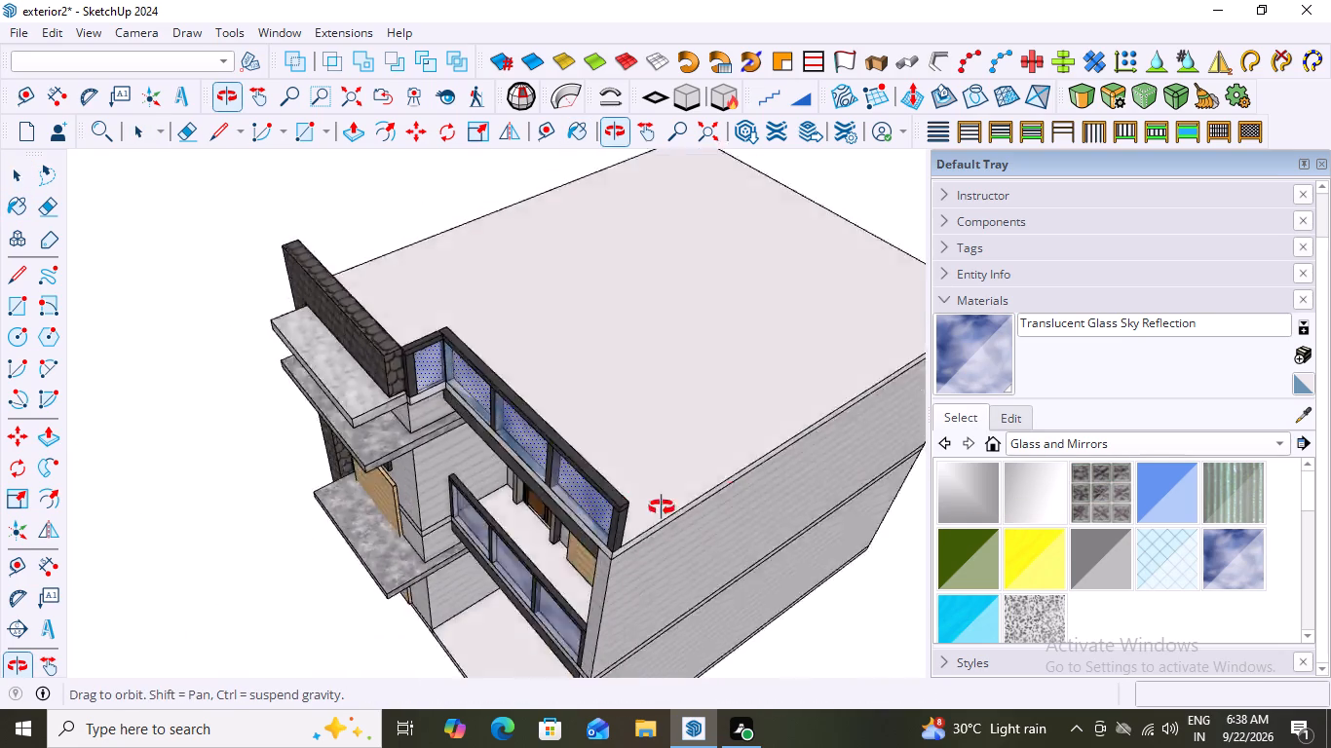
{"action": "middle_click_drag", "start_coordinate": [662, 507], "coordinate": [759, 451]}
{"action": "key", "text": "space"}
{"action": "left_click", "coordinate": [759, 469]}
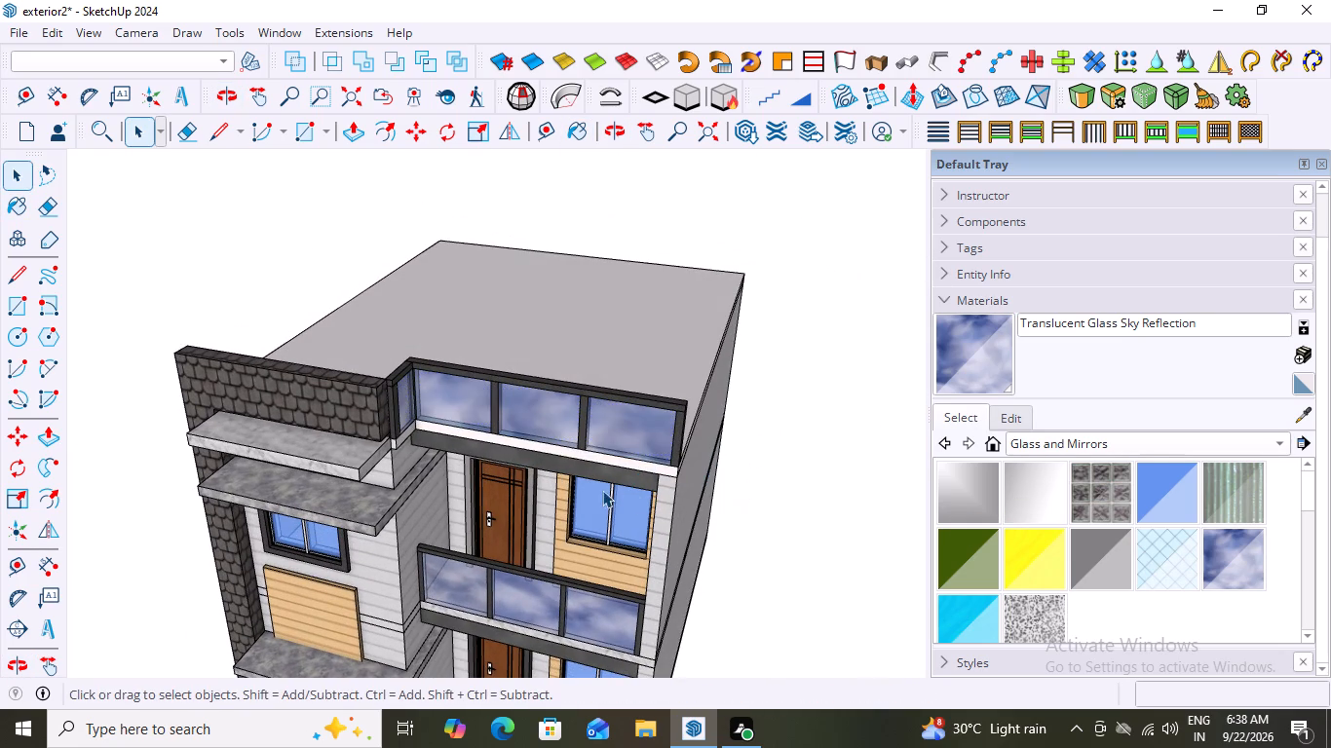
Examine the house's front facade and side wall from several angles to check the applied materials.
{"action": "middle_click_drag", "start_coordinate": [605, 456], "coordinate": [697, 313]}
{"action": "scroll", "coordinate": [709, 318], "scroll_direction": "down", "scroll_amount": 5}
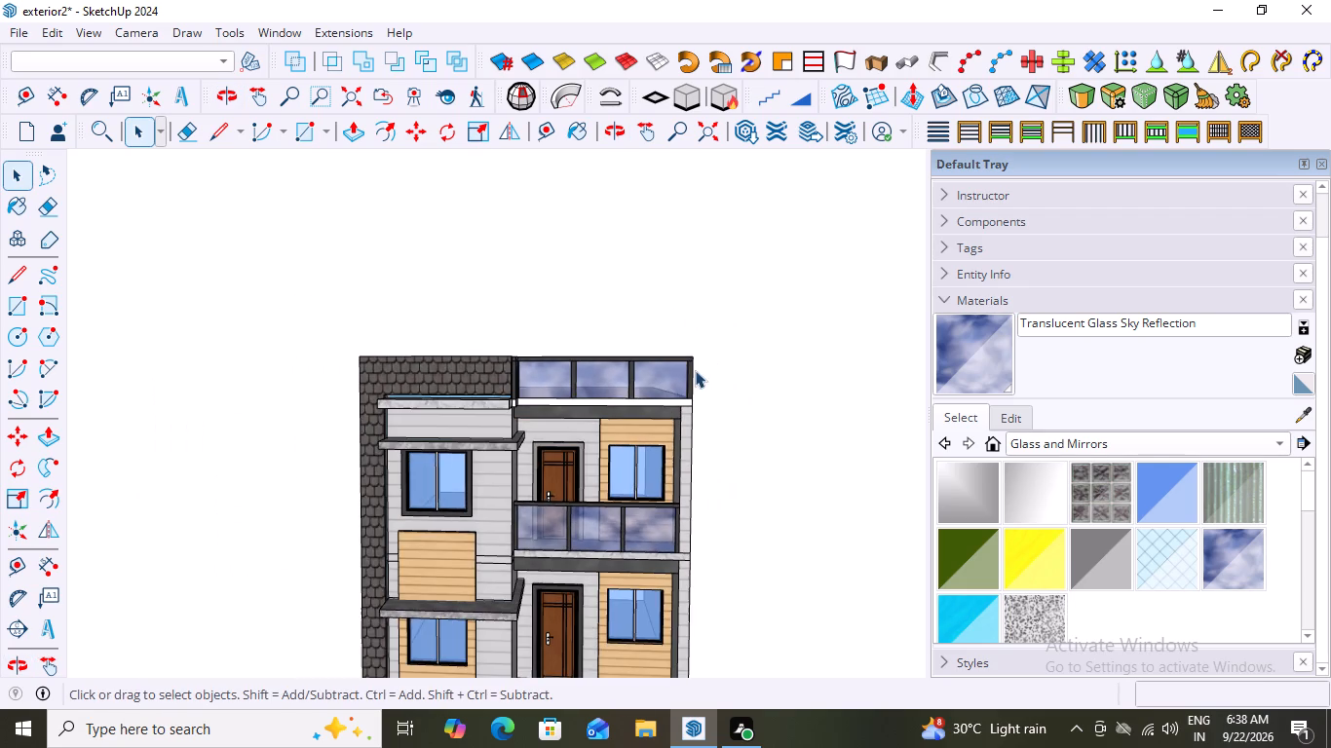
{"action": "scroll", "coordinate": [721, 444], "scroll_direction": "down", "scroll_amount": 5}
{"action": "middle_click_drag", "start_coordinate": [713, 529], "coordinate": [765, 550]}
{"action": "scroll", "coordinate": [608, 537], "scroll_direction": "up", "scroll_amount": 3}
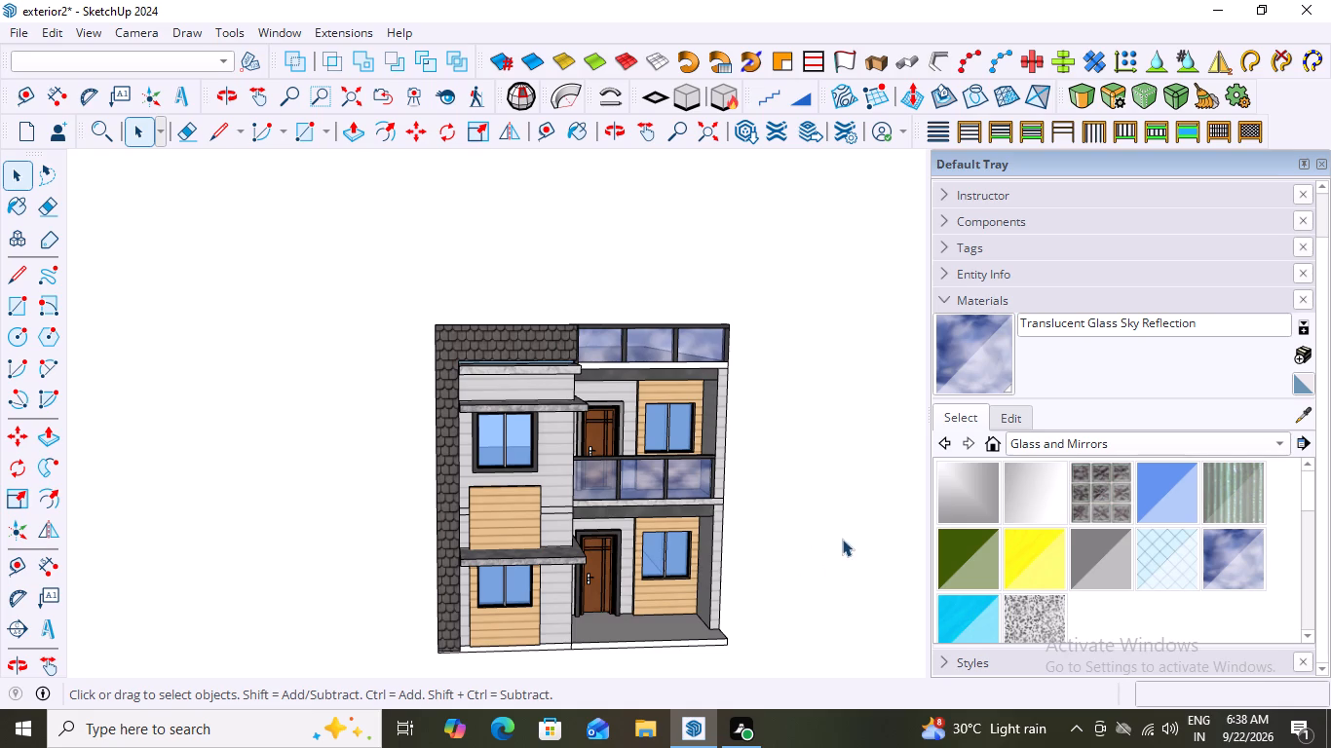
{"action": "scroll", "coordinate": [816, 529], "scroll_direction": "down", "scroll_amount": 2}
{"action": "scroll", "coordinate": [754, 460], "scroll_direction": "down", "scroll_amount": 2}
{"action": "middle_click_drag", "start_coordinate": [573, 498], "coordinate": [552, 500]}
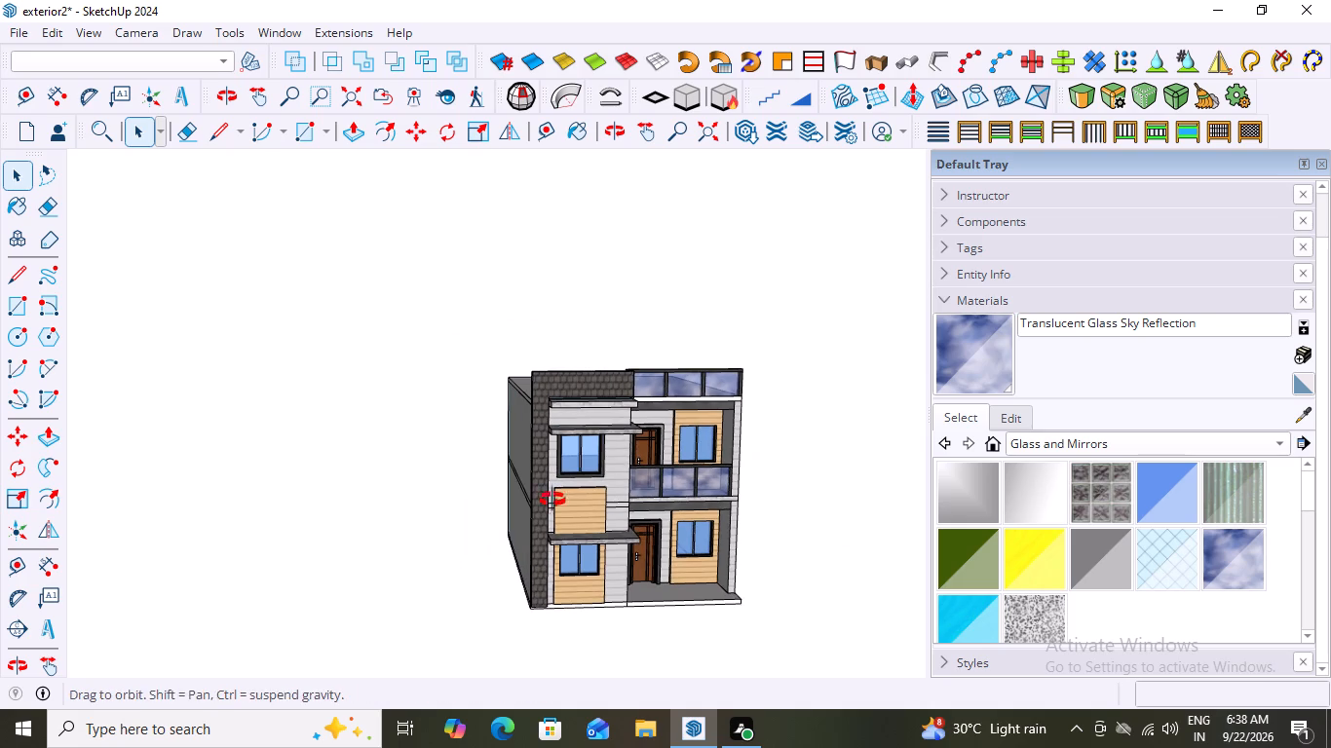
{"action": "middle_click_drag", "start_coordinate": [552, 500], "coordinate": [508, 502]}
{"action": "middle_click_drag", "start_coordinate": [836, 427], "coordinate": [497, 474]}
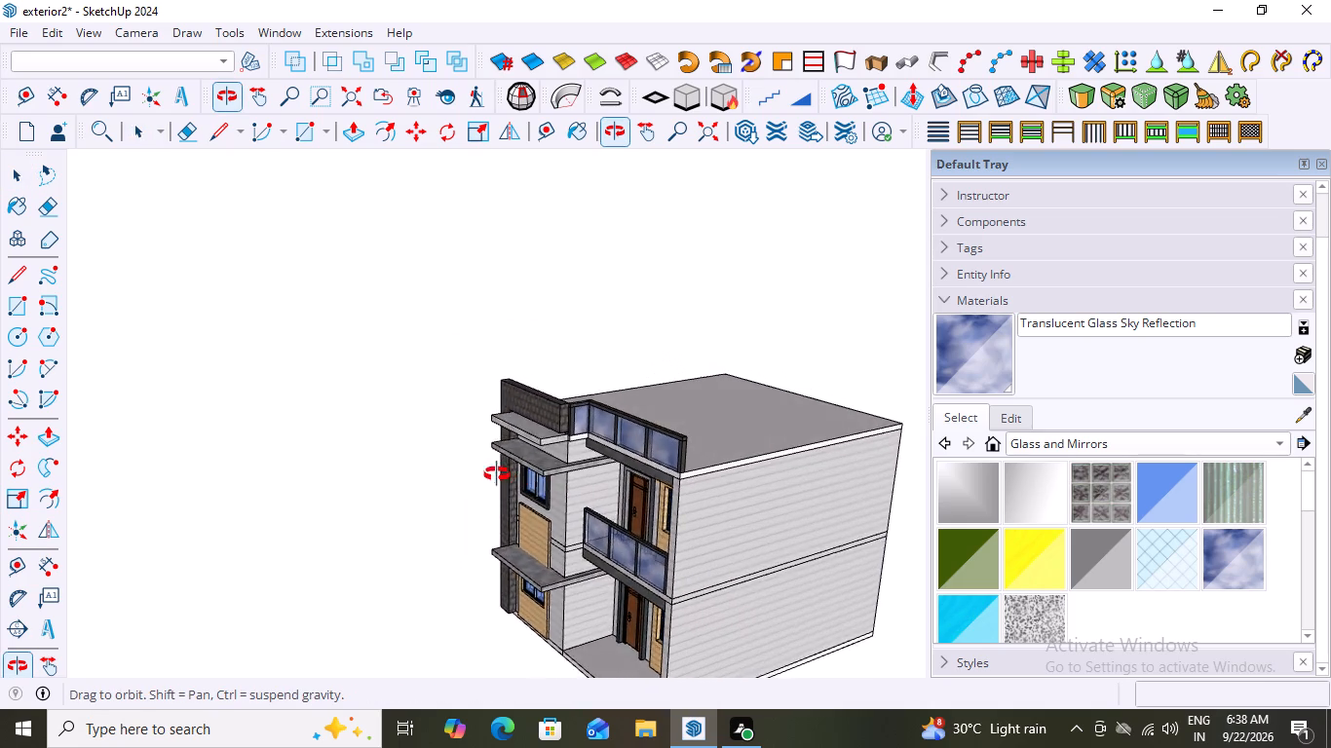
{"action": "middle_click_drag", "start_coordinate": [497, 474], "coordinate": [493, 473]}
{"action": "scroll", "coordinate": [730, 506], "scroll_direction": "down", "scroll_amount": 5}
{"action": "scroll", "coordinate": [694, 562], "scroll_direction": "up", "scroll_amount": 2}
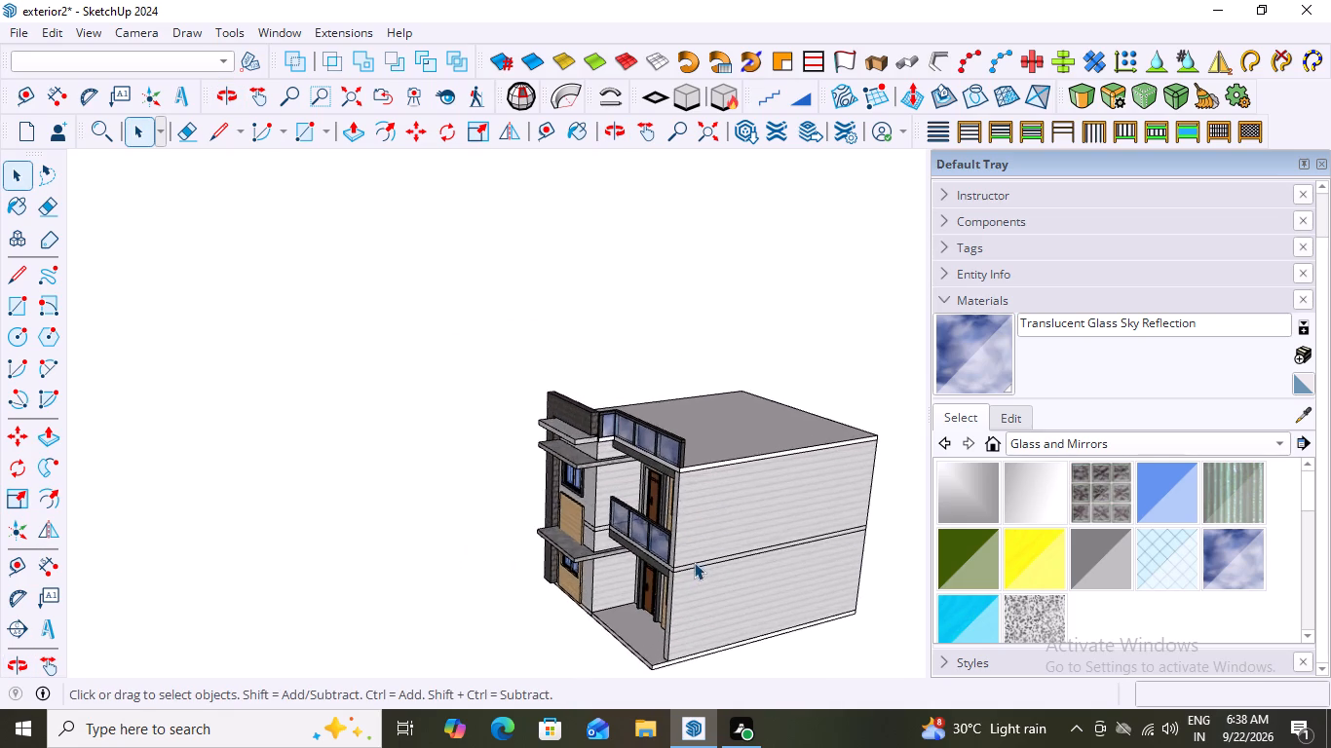
{"action": "scroll", "coordinate": [694, 562], "scroll_direction": "up", "scroll_amount": 3}
{"action": "scroll", "coordinate": [698, 513], "scroll_direction": "down", "scroll_amount": 8}
{"action": "scroll", "coordinate": [820, 500], "scroll_direction": "up", "scroll_amount": 5}
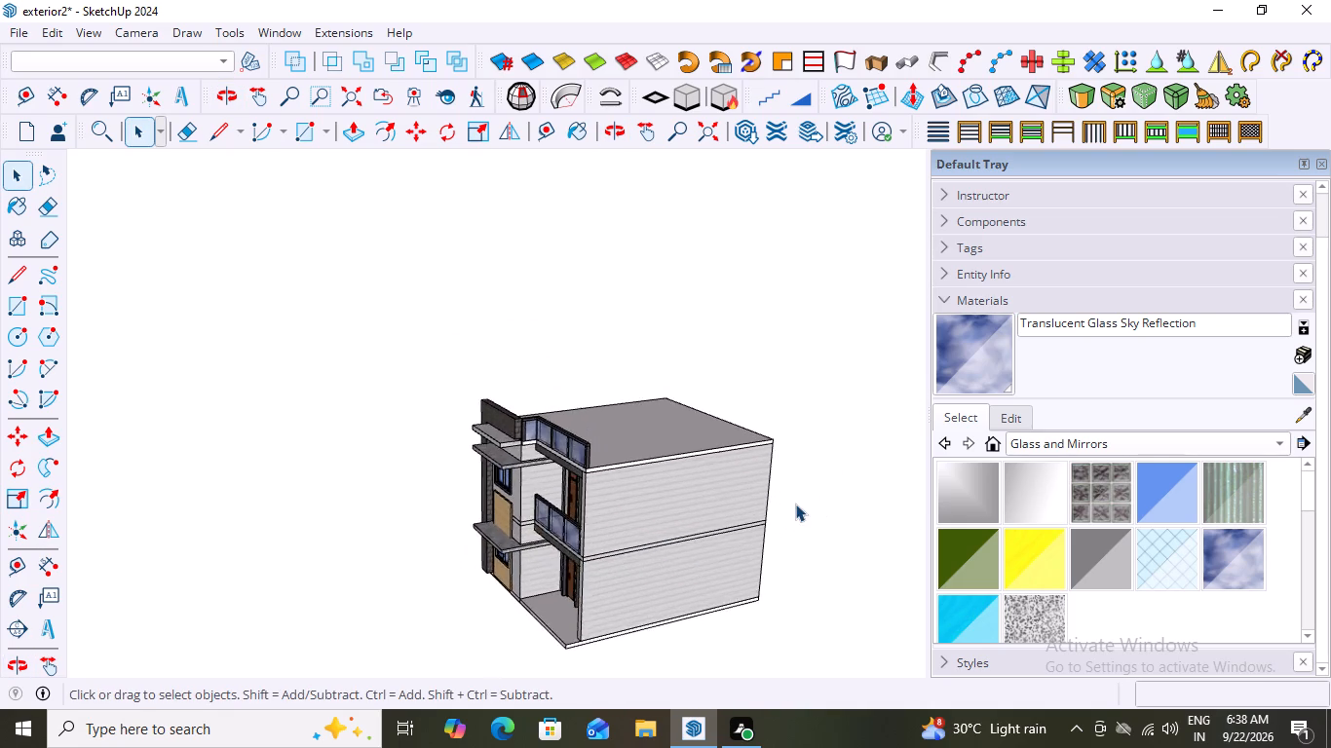
{"action": "scroll", "coordinate": [795, 504], "scroll_direction": "up", "scroll_amount": 2}
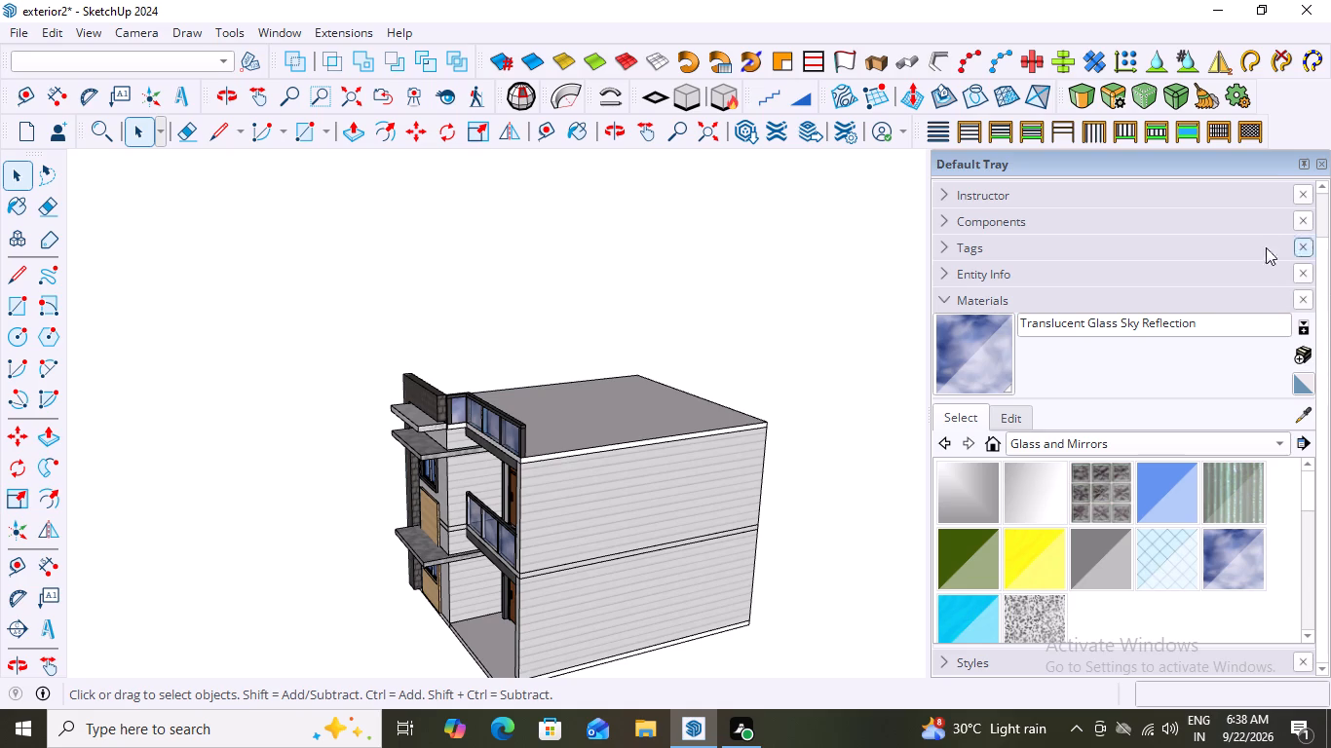
Close the Default Tray.
{"action": "left_click", "coordinate": [1320, 162]}
Examine the flat roof, its glass railing and the railing's end corner at the side wall from several angles.
{"action": "middle_click_drag", "start_coordinate": [771, 406], "coordinate": [715, 483]}
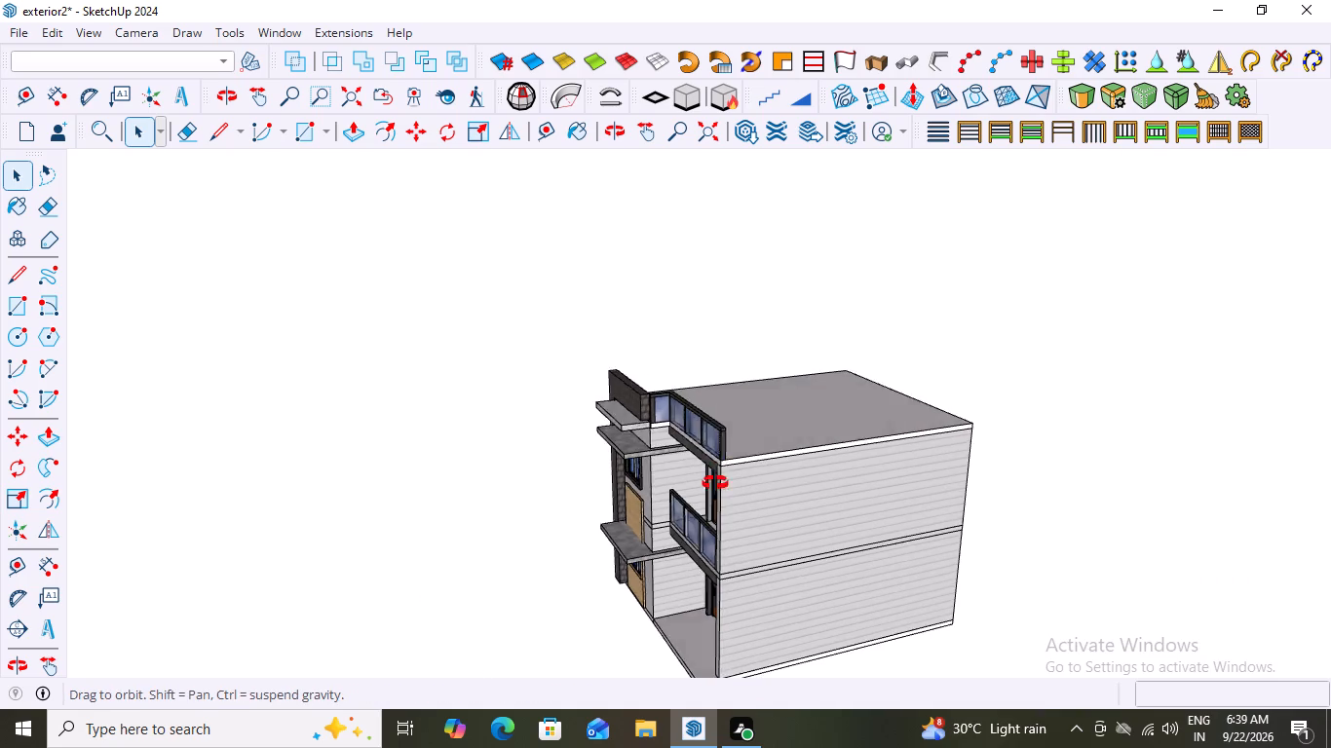
{"action": "middle_click_drag", "start_coordinate": [715, 483], "coordinate": [631, 576]}
{"action": "scroll", "coordinate": [939, 507], "scroll_direction": "up", "scroll_amount": 2}
{"action": "middle_click_drag", "start_coordinate": [776, 495], "coordinate": [534, 438]}
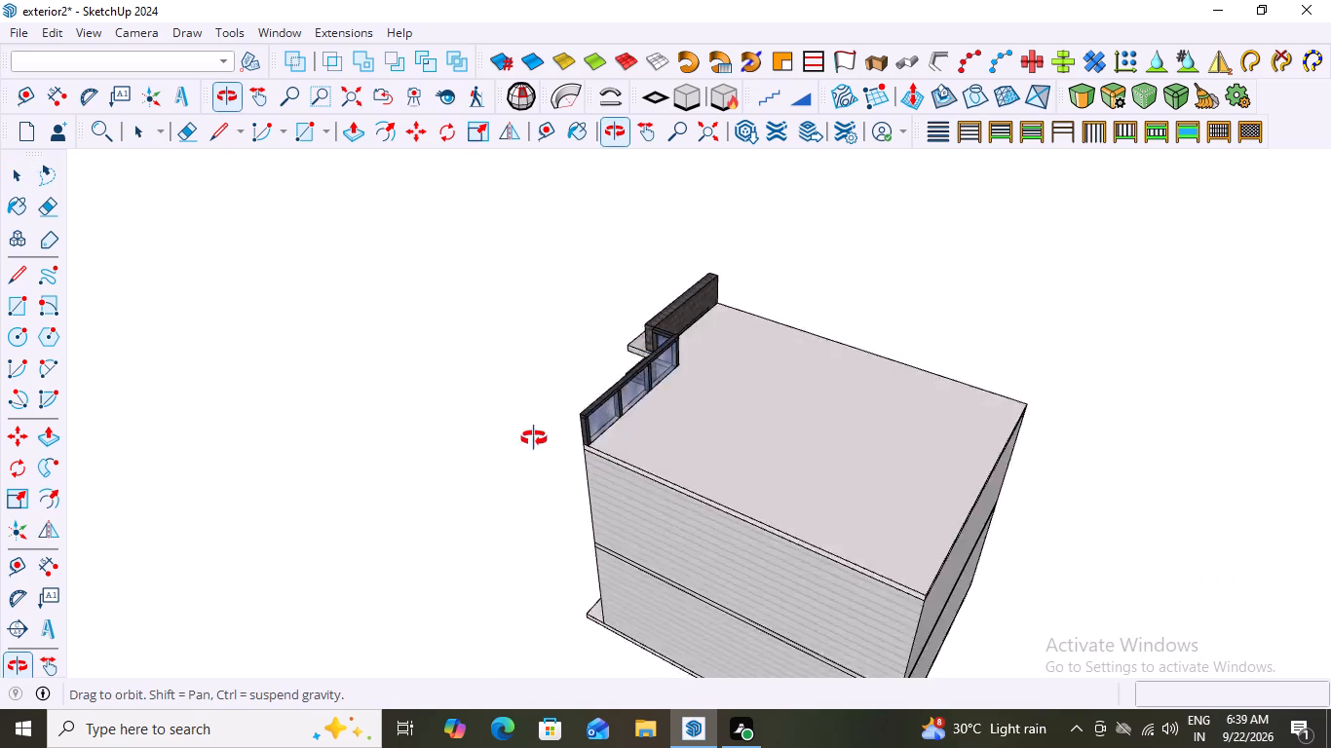
{"action": "middle_click_drag", "start_coordinate": [534, 438], "coordinate": [436, 443]}
{"action": "scroll", "coordinate": [758, 526], "scroll_direction": "up", "scroll_amount": 2}
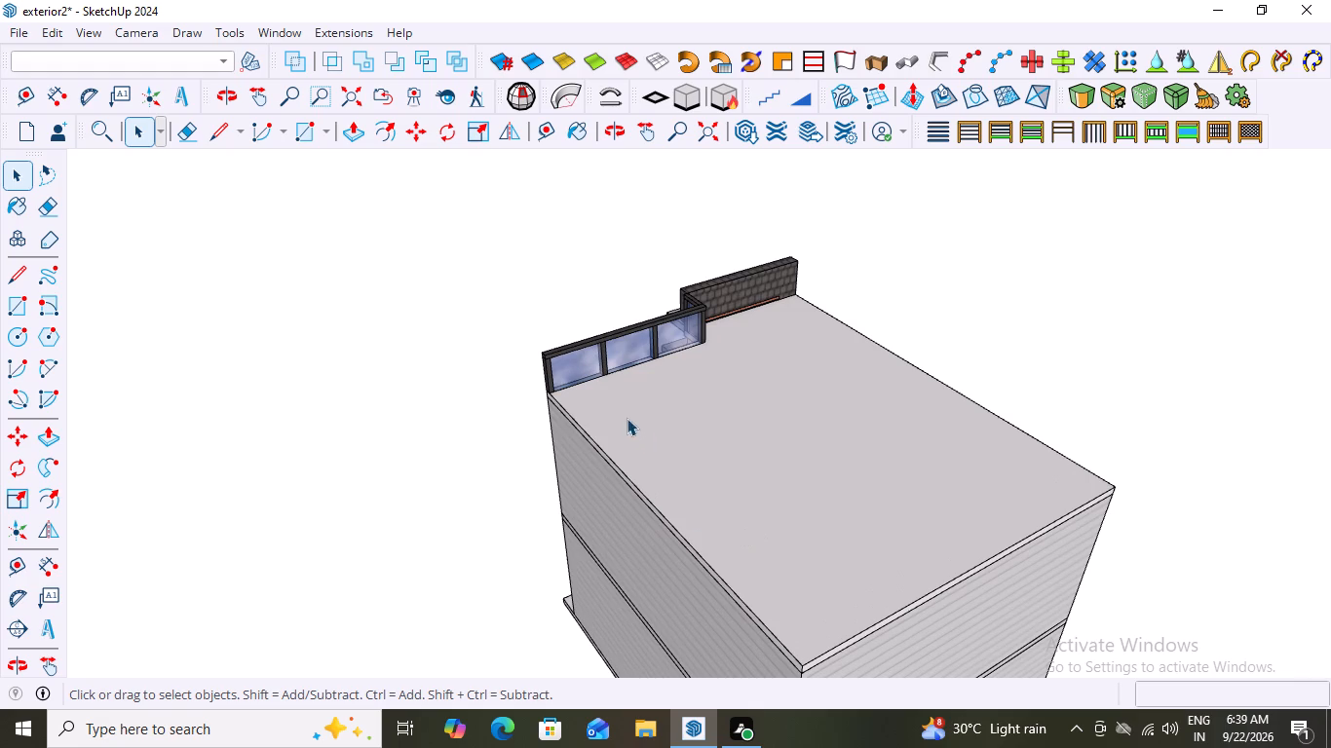
{"action": "middle_click_drag", "start_coordinate": [627, 418], "coordinate": [1130, 536]}
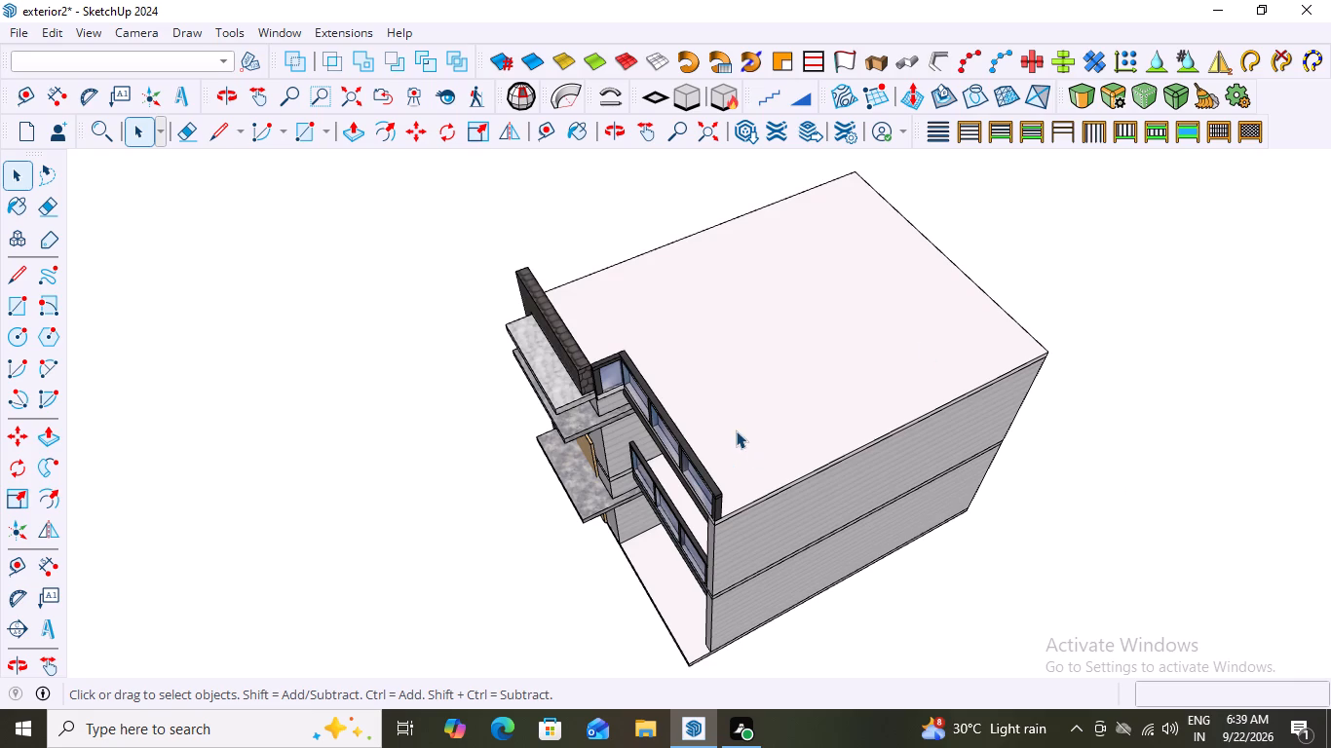
{"action": "middle_click_drag", "start_coordinate": [769, 468], "coordinate": [519, 435]}
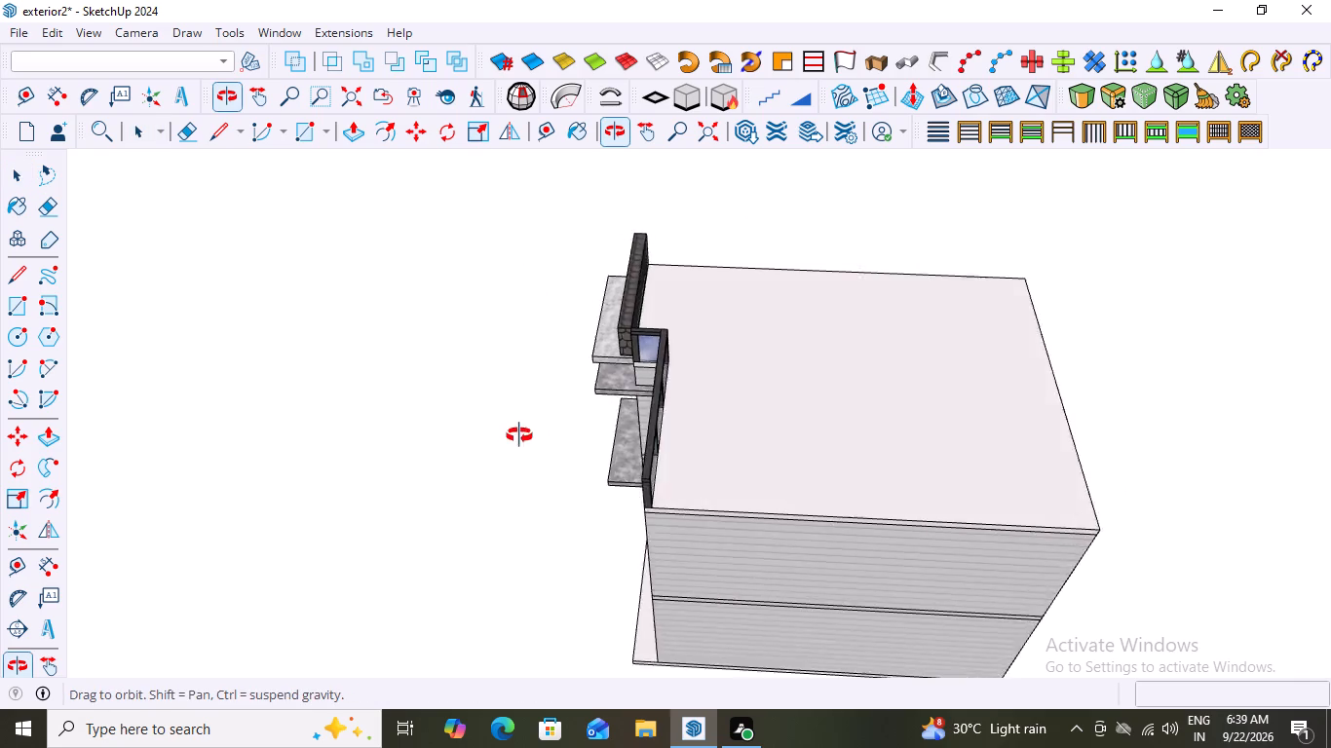
{"action": "middle_click_drag", "start_coordinate": [519, 435], "coordinate": [507, 430]}
{"action": "scroll", "coordinate": [670, 501], "scroll_direction": "up", "scroll_amount": 3}
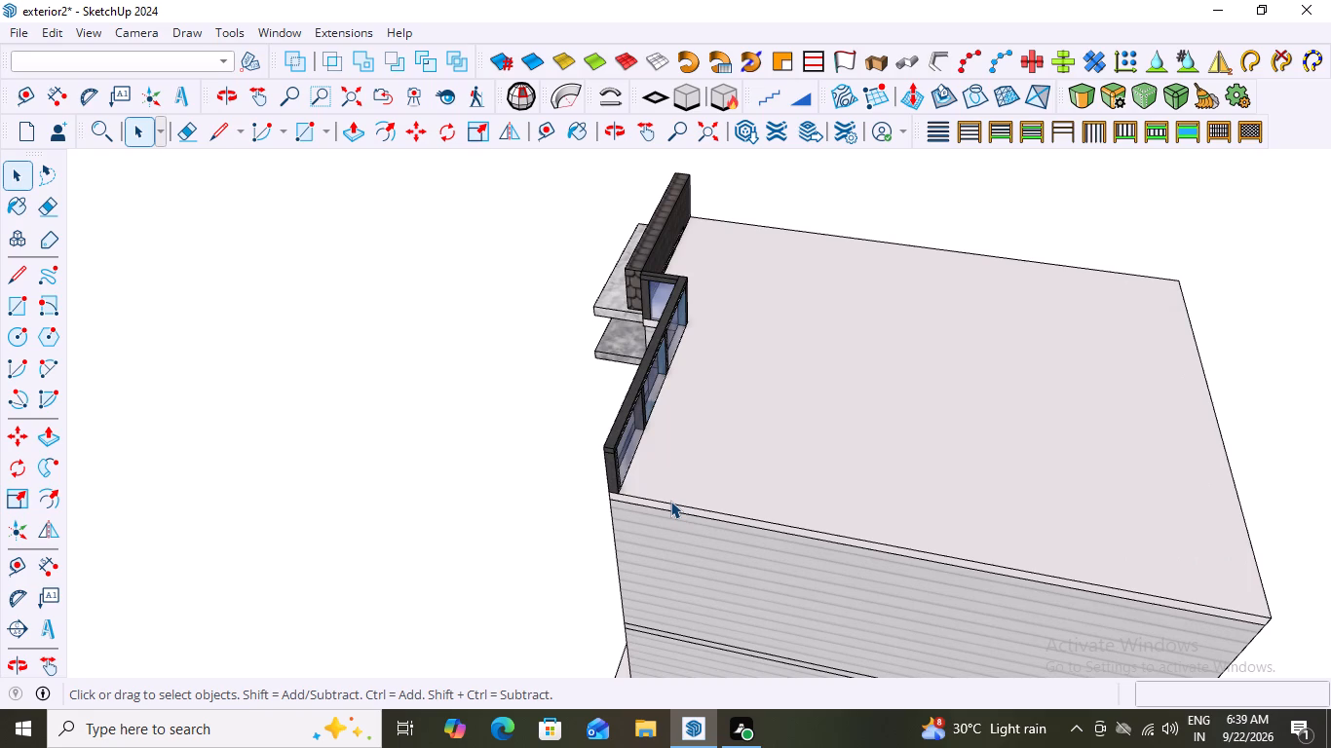
{"action": "scroll", "coordinate": [670, 501], "scroll_direction": "down", "scroll_amount": 3}
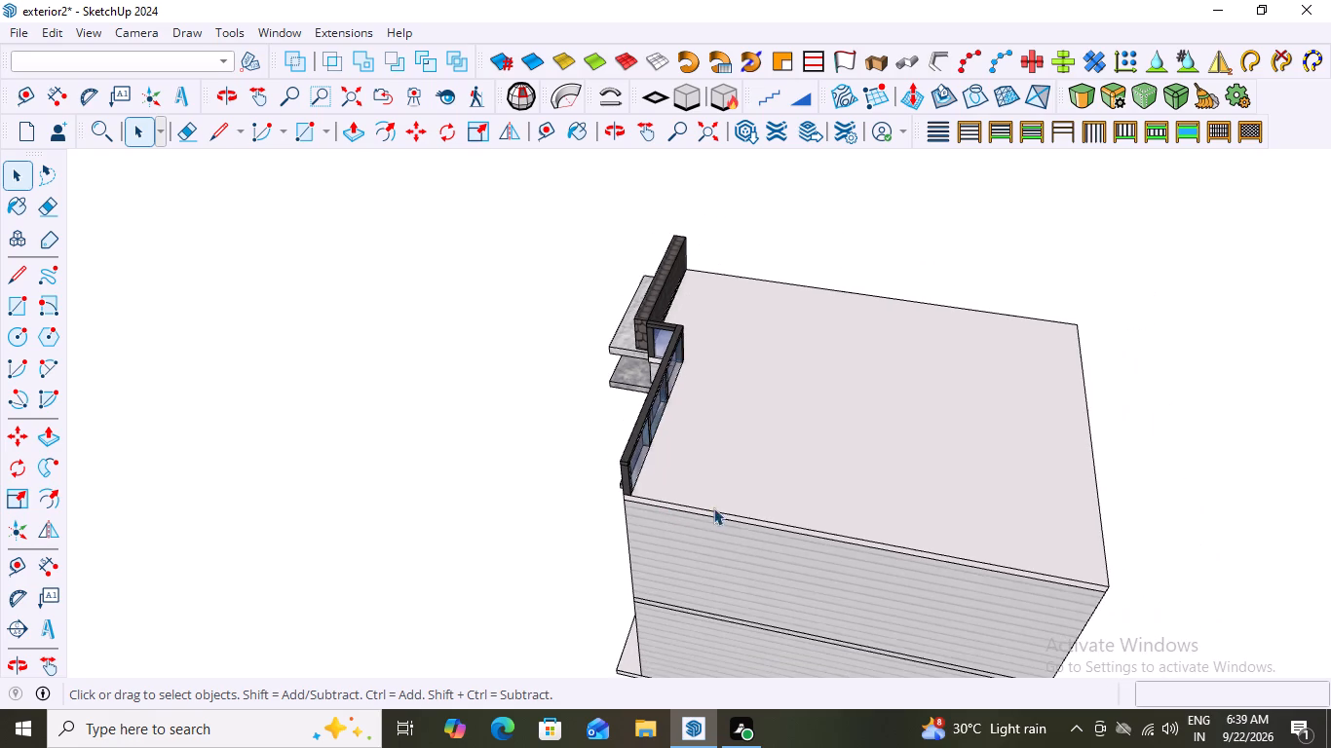
{"action": "middle_click_drag", "start_coordinate": [718, 507], "coordinate": [450, 481]}
{"action": "scroll", "coordinate": [591, 400], "scroll_direction": "up", "scroll_amount": 5}
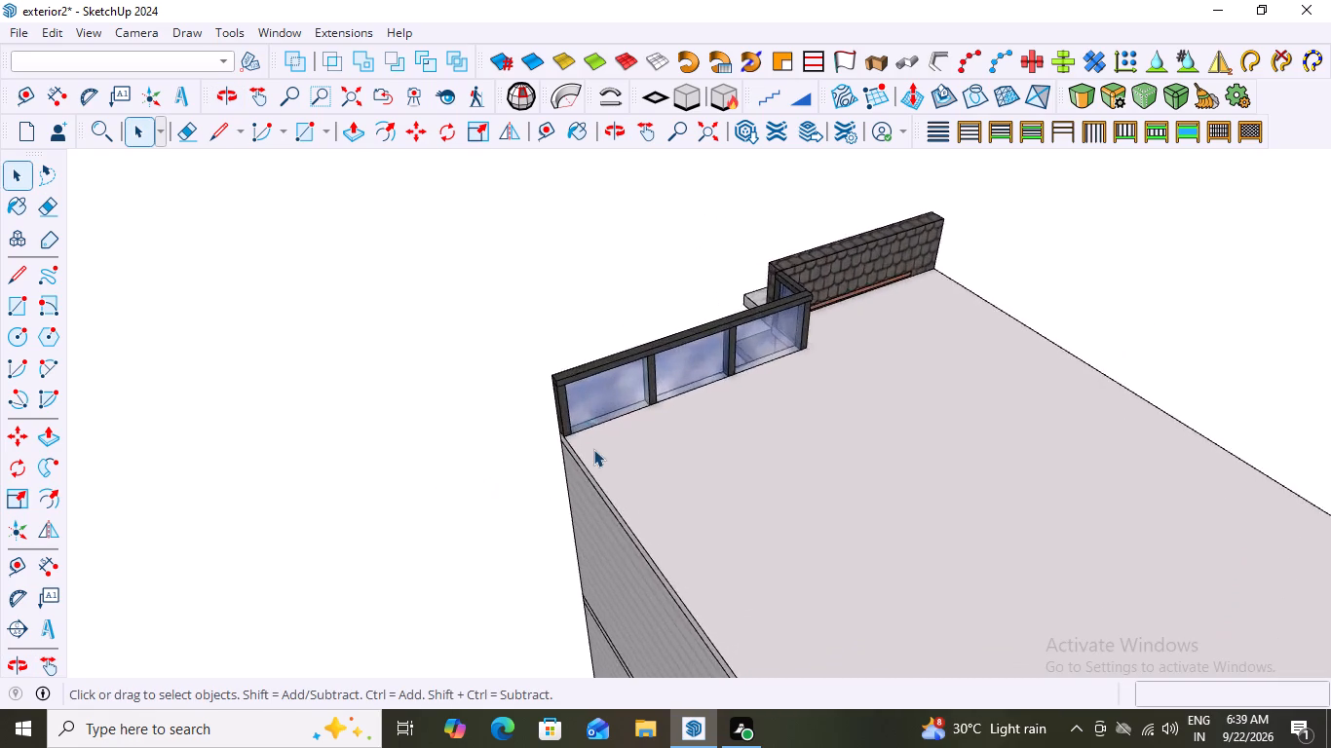
{"action": "scroll", "coordinate": [593, 449], "scroll_direction": "up", "scroll_amount": 8}
{"action": "scroll", "coordinate": [489, 484], "scroll_direction": "down", "scroll_amount": 13}
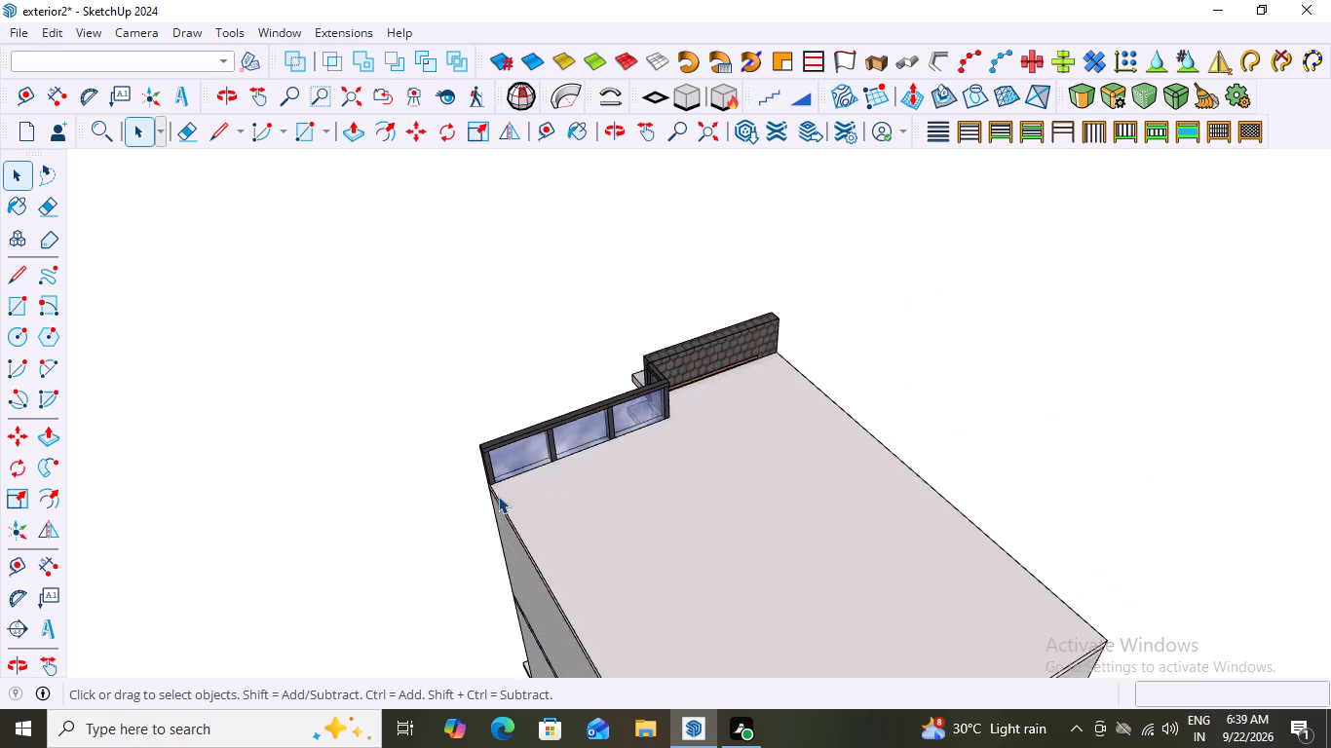
{"action": "scroll", "coordinate": [498, 496], "scroll_direction": "down", "scroll_amount": 17}
{"action": "middle_click_drag", "start_coordinate": [557, 572], "coordinate": [769, 659]}
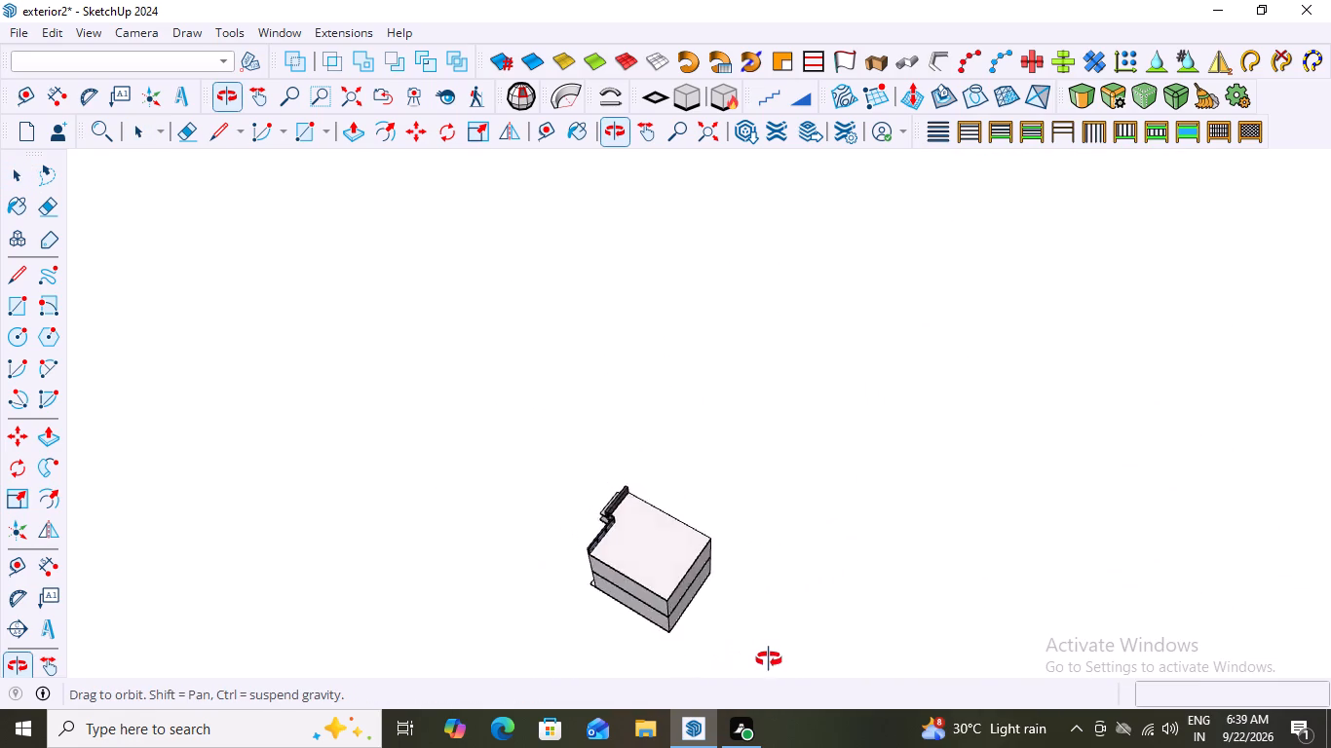
{"action": "middle_click_drag", "start_coordinate": [769, 659], "coordinate": [838, 662]}
{"action": "scroll", "coordinate": [608, 603], "scroll_direction": "up", "scroll_amount": 12}
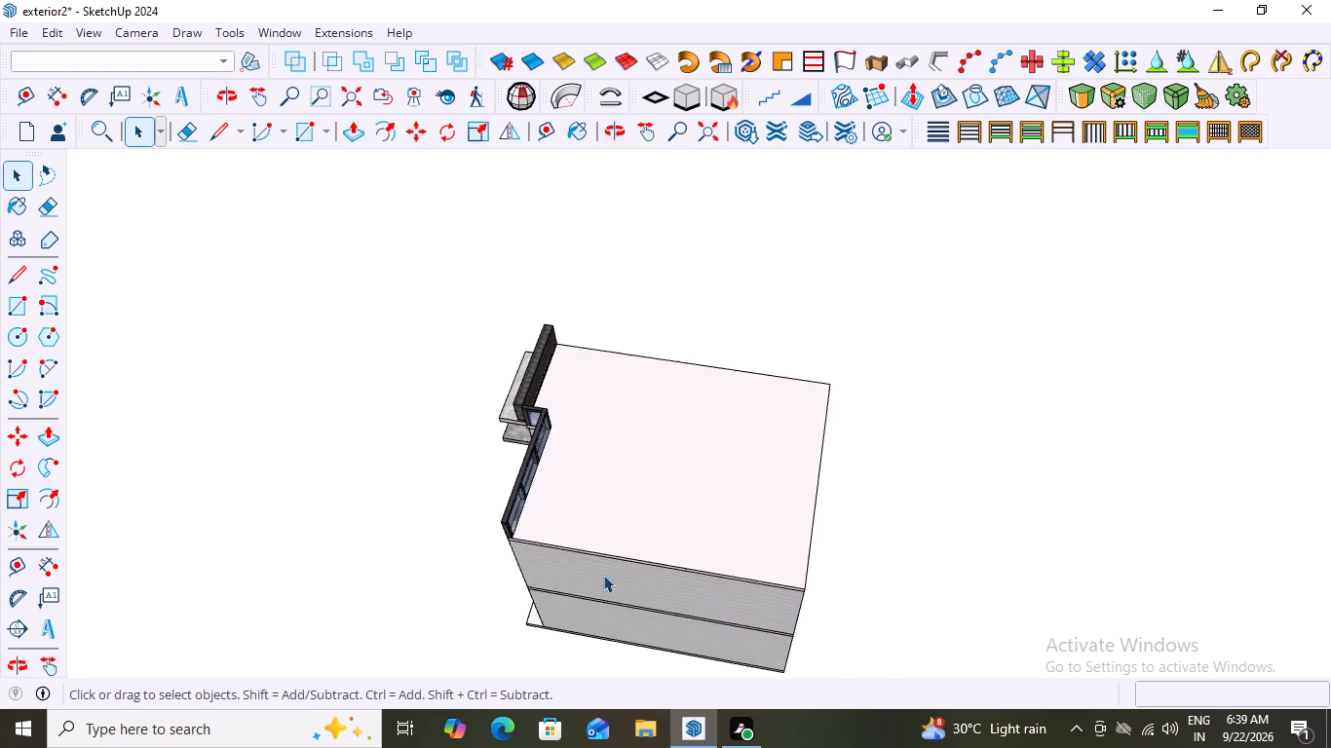
{"action": "scroll", "coordinate": [603, 575], "scroll_direction": "up", "scroll_amount": 20}
{"action": "scroll", "coordinate": [603, 575], "scroll_direction": "up", "scroll_amount": 6}
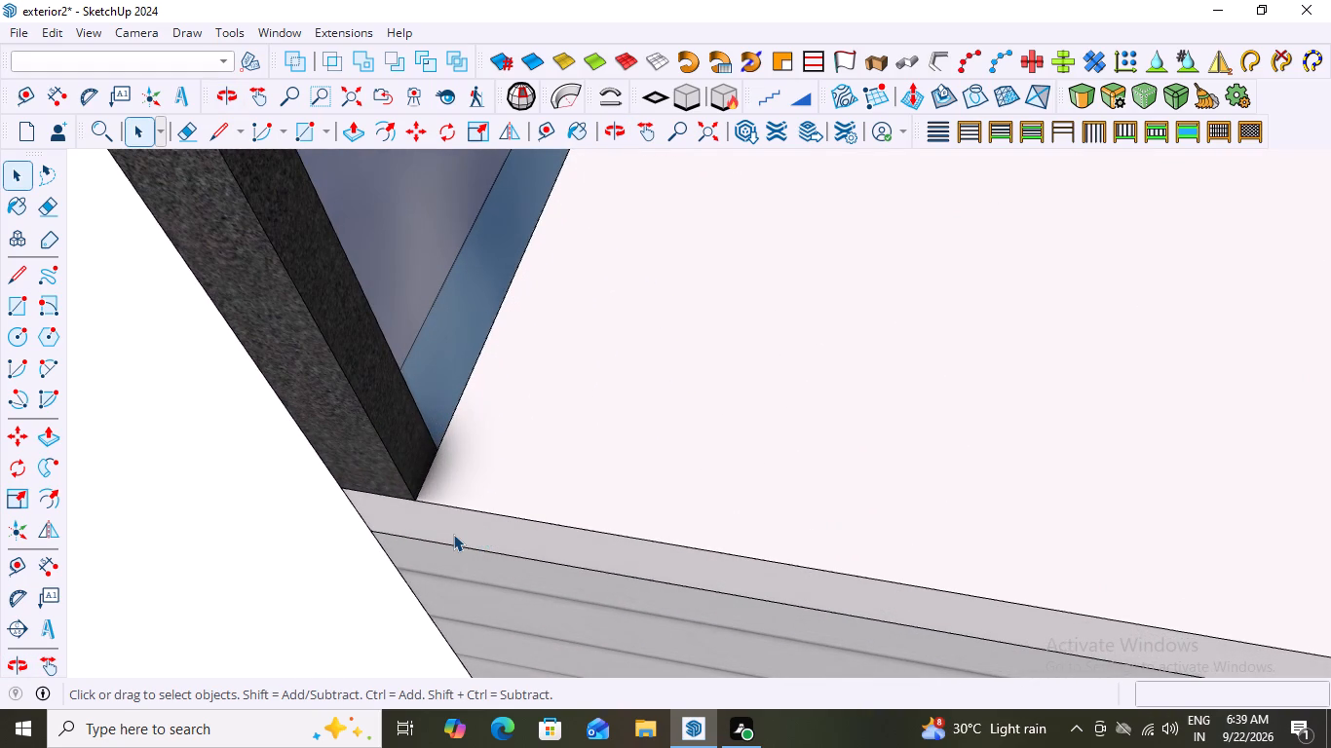
{"action": "scroll", "coordinate": [453, 534], "scroll_direction": "down", "scroll_amount": 19}
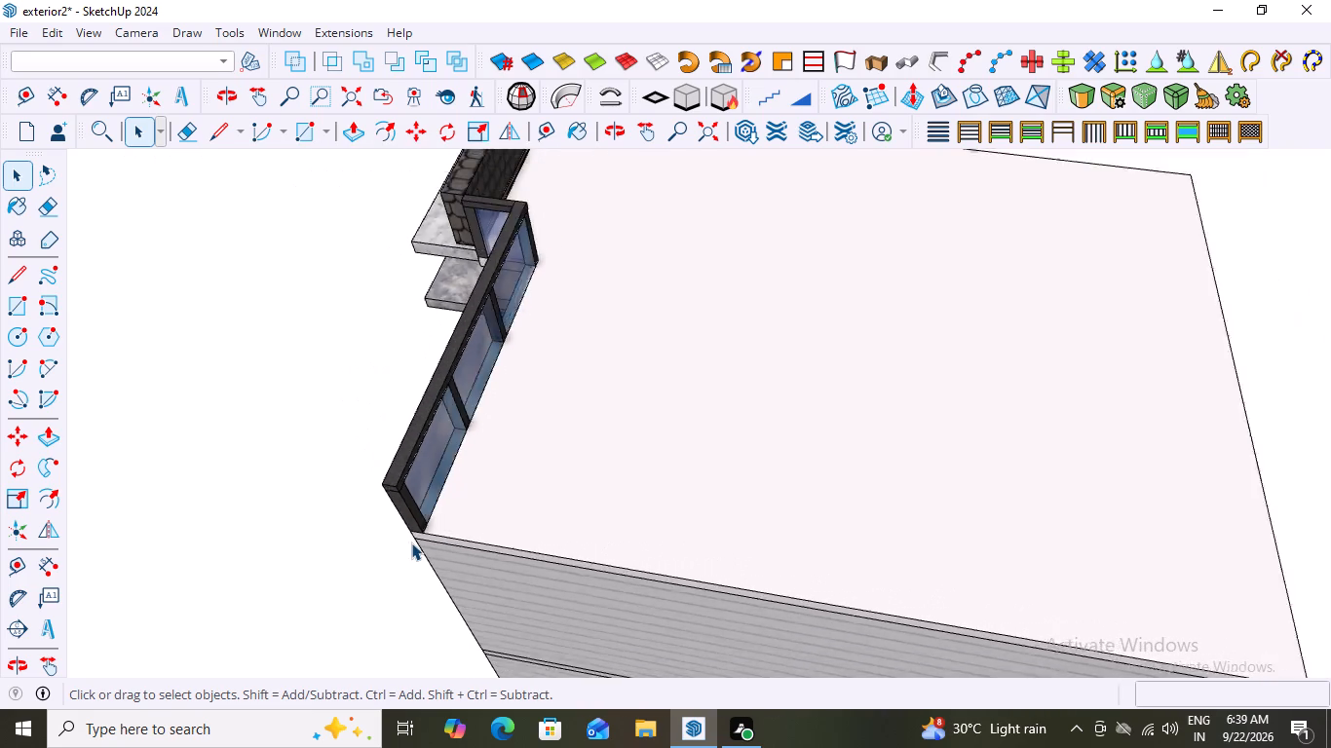
{"action": "scroll", "coordinate": [411, 542], "scroll_direction": "down", "scroll_amount": 1}
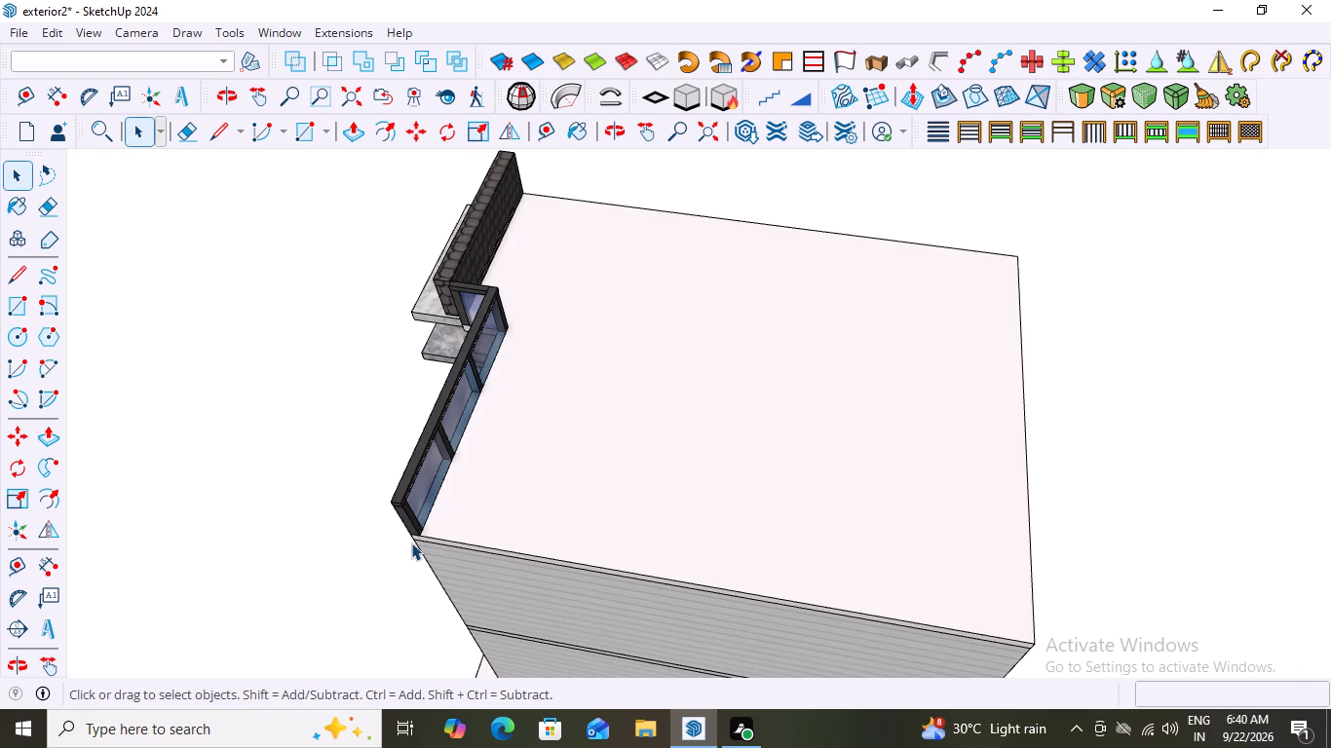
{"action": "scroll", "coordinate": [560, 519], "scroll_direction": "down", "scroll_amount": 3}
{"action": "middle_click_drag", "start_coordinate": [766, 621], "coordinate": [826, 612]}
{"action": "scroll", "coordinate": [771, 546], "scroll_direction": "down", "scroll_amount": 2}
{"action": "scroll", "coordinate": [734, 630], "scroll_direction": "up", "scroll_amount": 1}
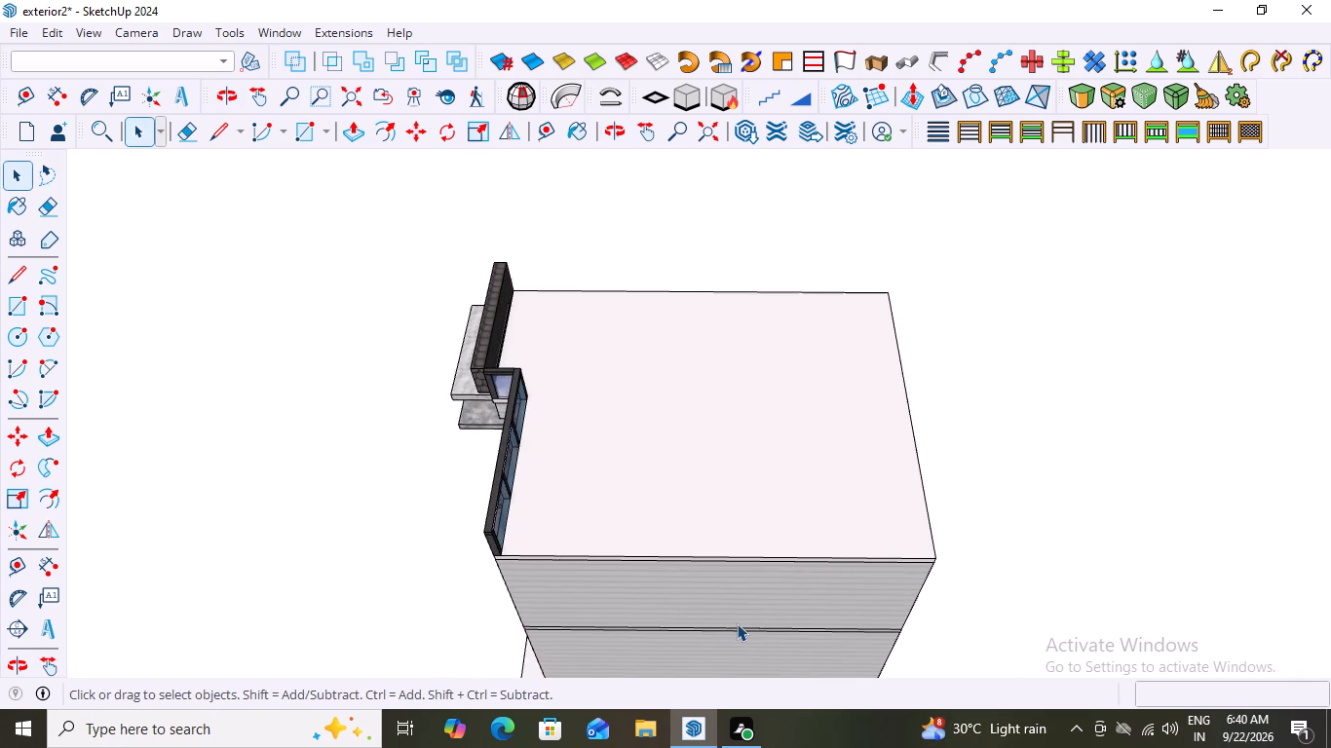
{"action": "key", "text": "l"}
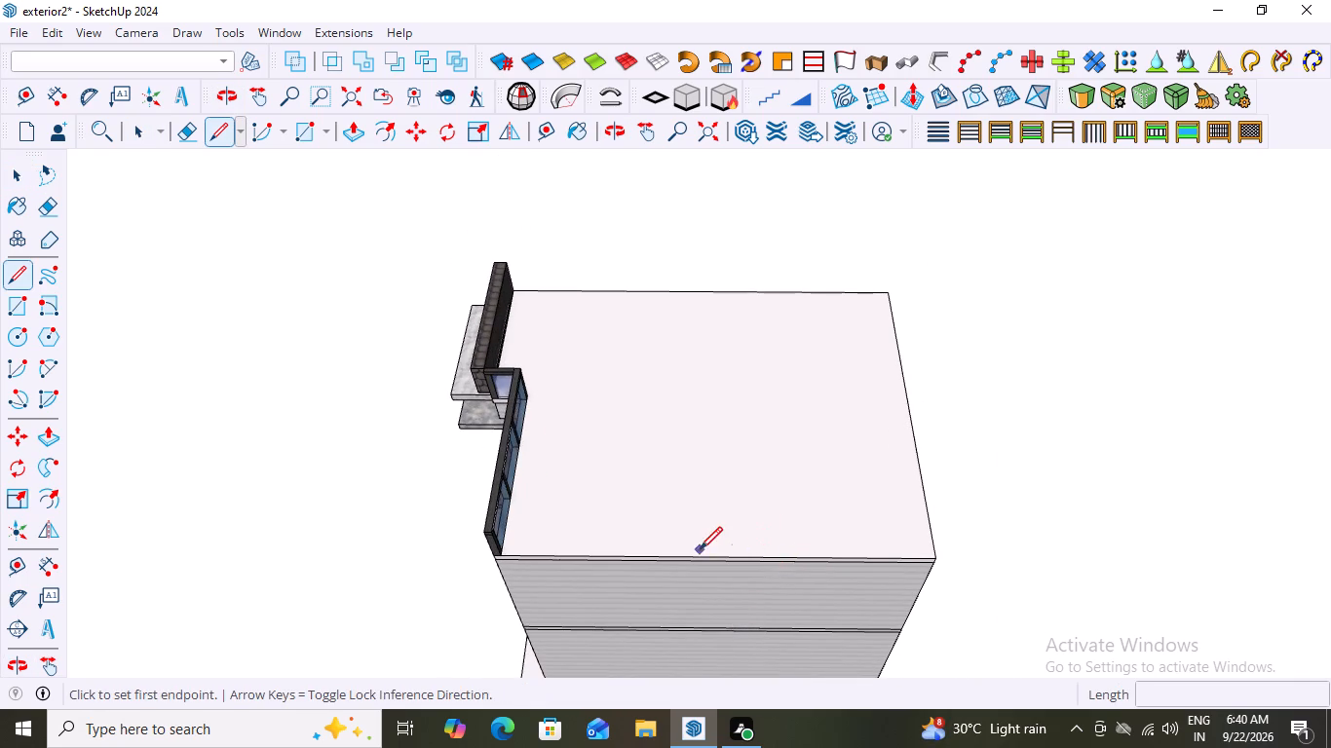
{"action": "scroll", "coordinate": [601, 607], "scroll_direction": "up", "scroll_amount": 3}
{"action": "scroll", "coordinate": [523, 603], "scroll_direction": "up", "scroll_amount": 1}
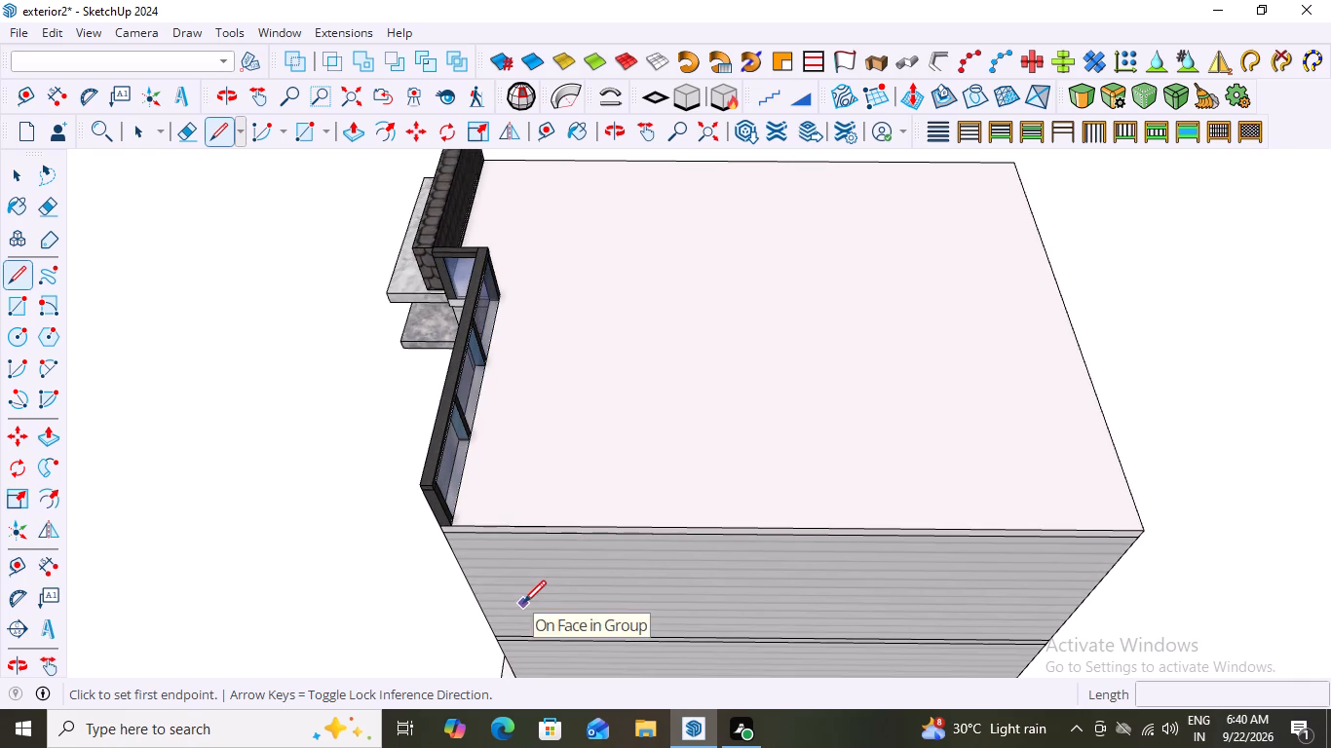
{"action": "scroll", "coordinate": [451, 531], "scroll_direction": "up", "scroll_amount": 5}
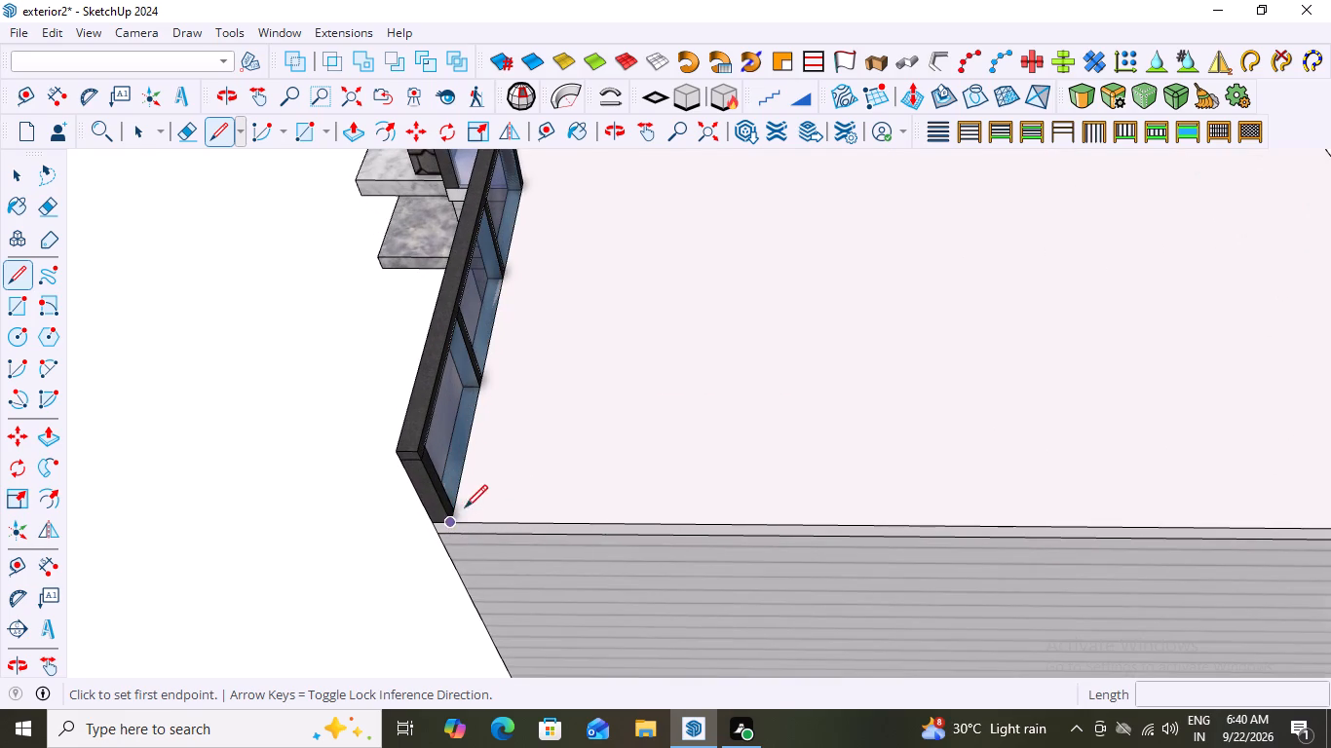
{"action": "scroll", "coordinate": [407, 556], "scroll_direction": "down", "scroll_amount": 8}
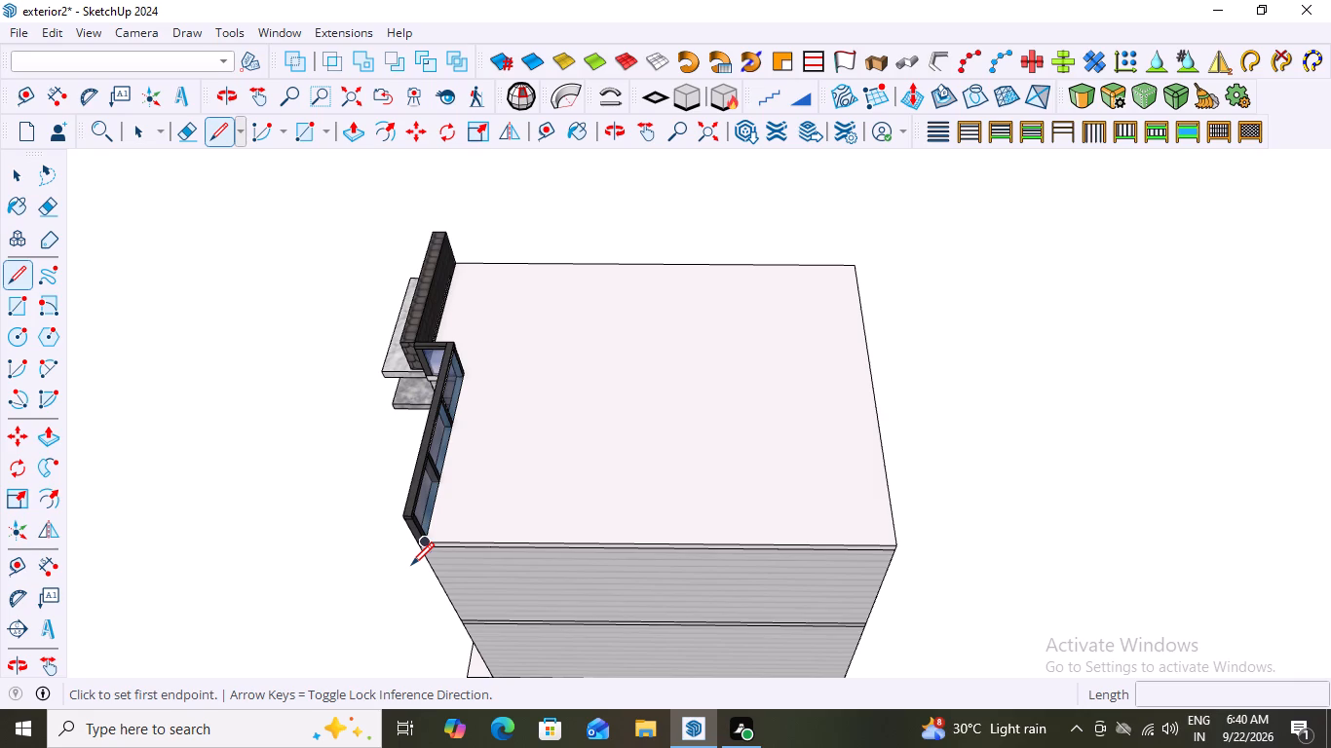
Place a Tape Measure guide along the roof edge above the grey side wall, from the railing's end corner to the rear corner.
{"action": "key", "text": "t"}
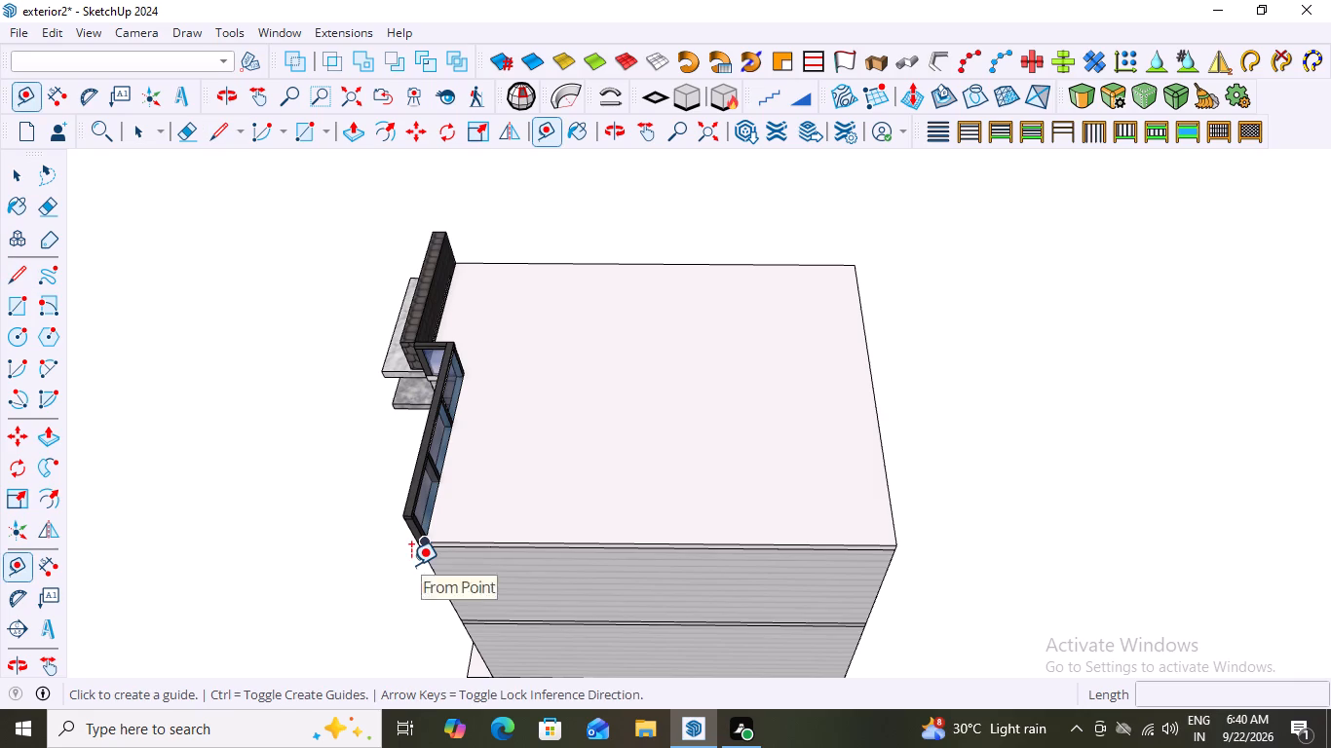
{"action": "scroll", "coordinate": [433, 557], "scroll_direction": "up", "scroll_amount": 14}
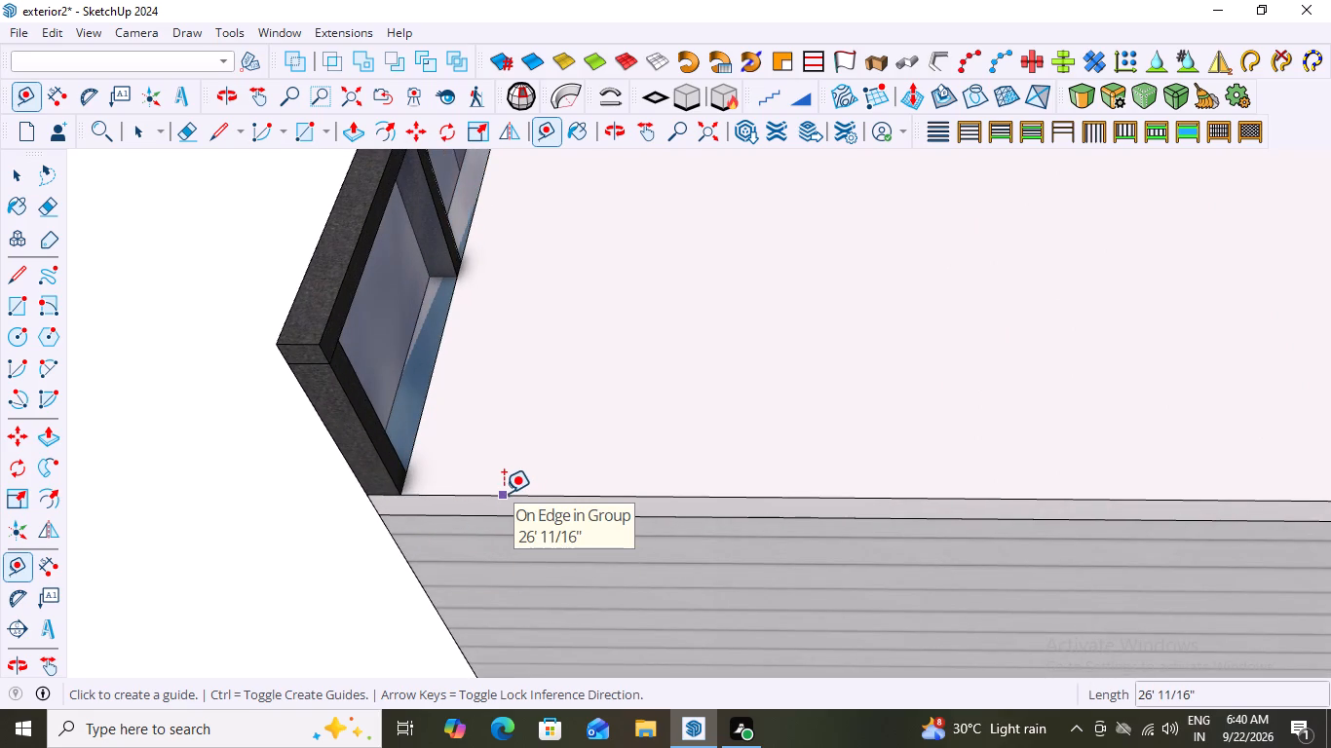
{"action": "left_click", "coordinate": [396, 494]}
{"action": "scroll", "coordinate": [307, 536], "scroll_direction": "down", "scroll_amount": 9}
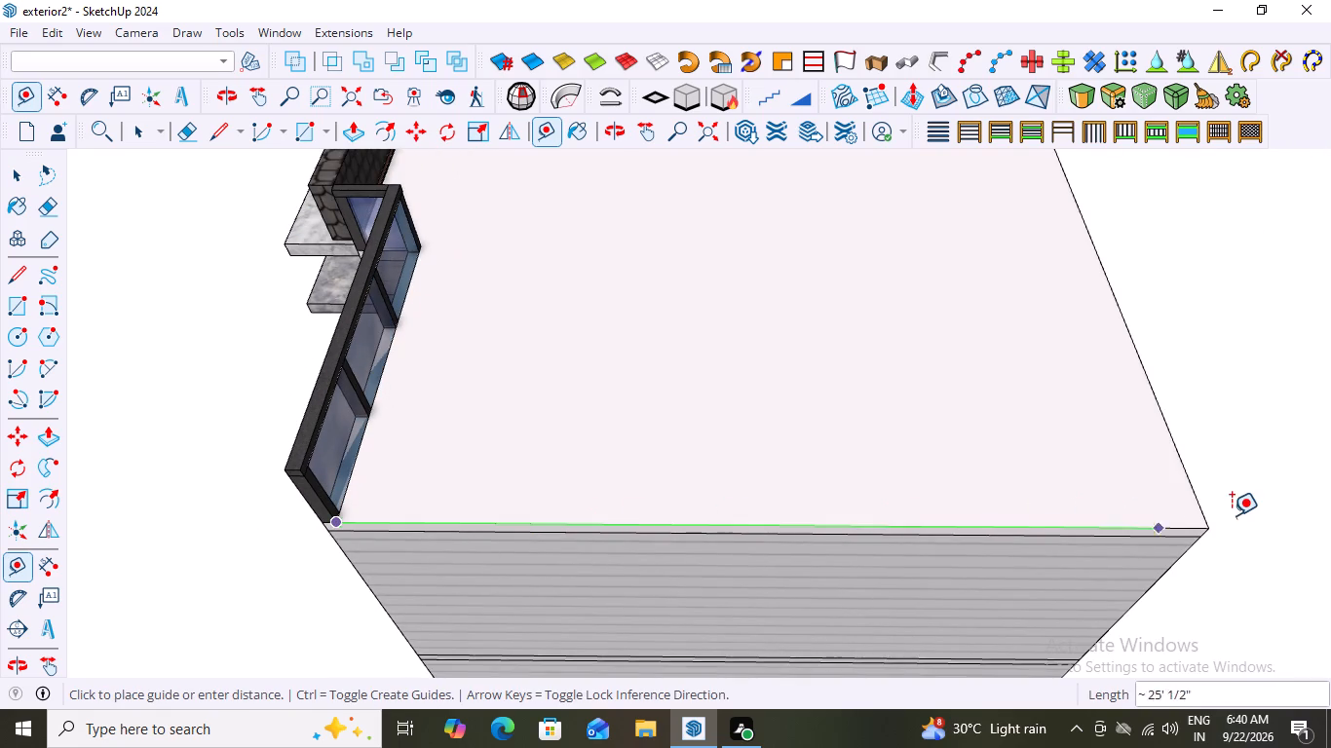
{"action": "scroll", "coordinate": [1232, 515], "scroll_direction": "up", "scroll_amount": 4}
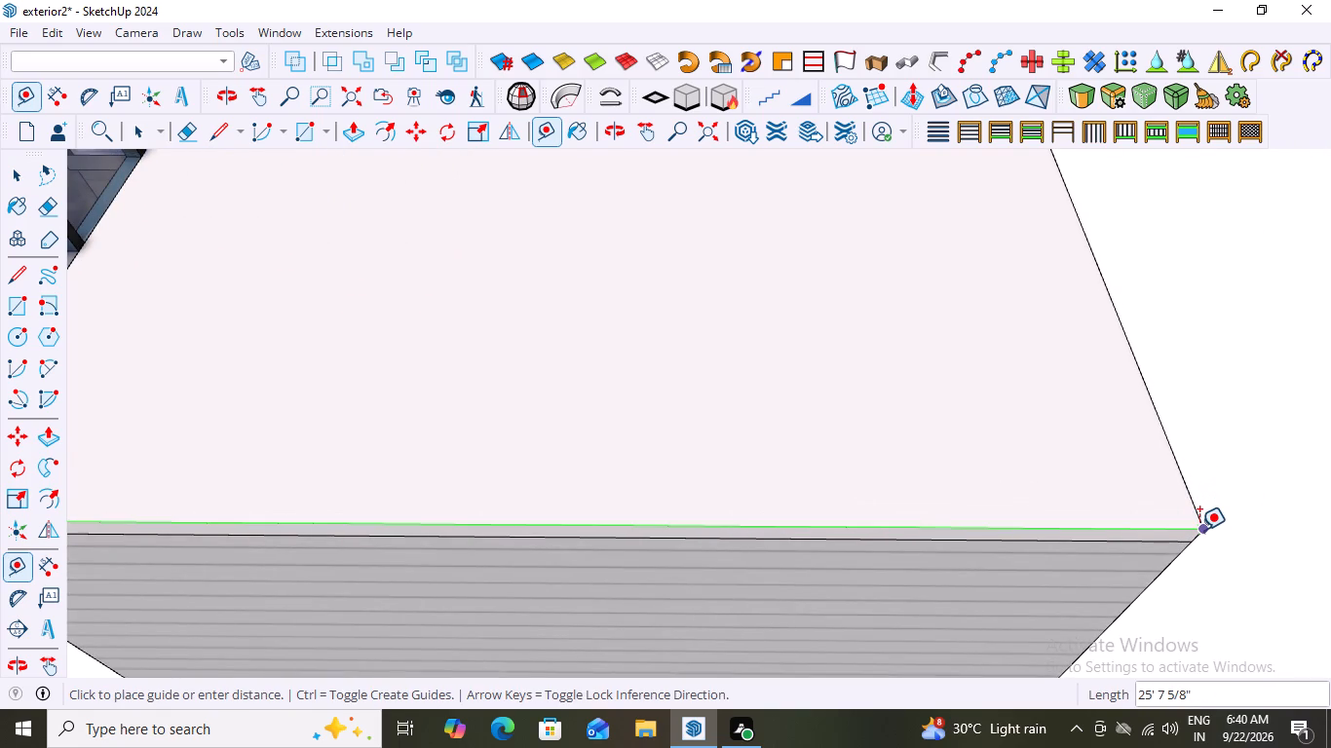
{"action": "left_click", "coordinate": [1199, 530]}
Place a guide along the opposite side edge of the roof, from its rear corner to the stone wall's corner.
{"action": "scroll", "coordinate": [1172, 477], "scroll_direction": "down", "scroll_amount": 18}
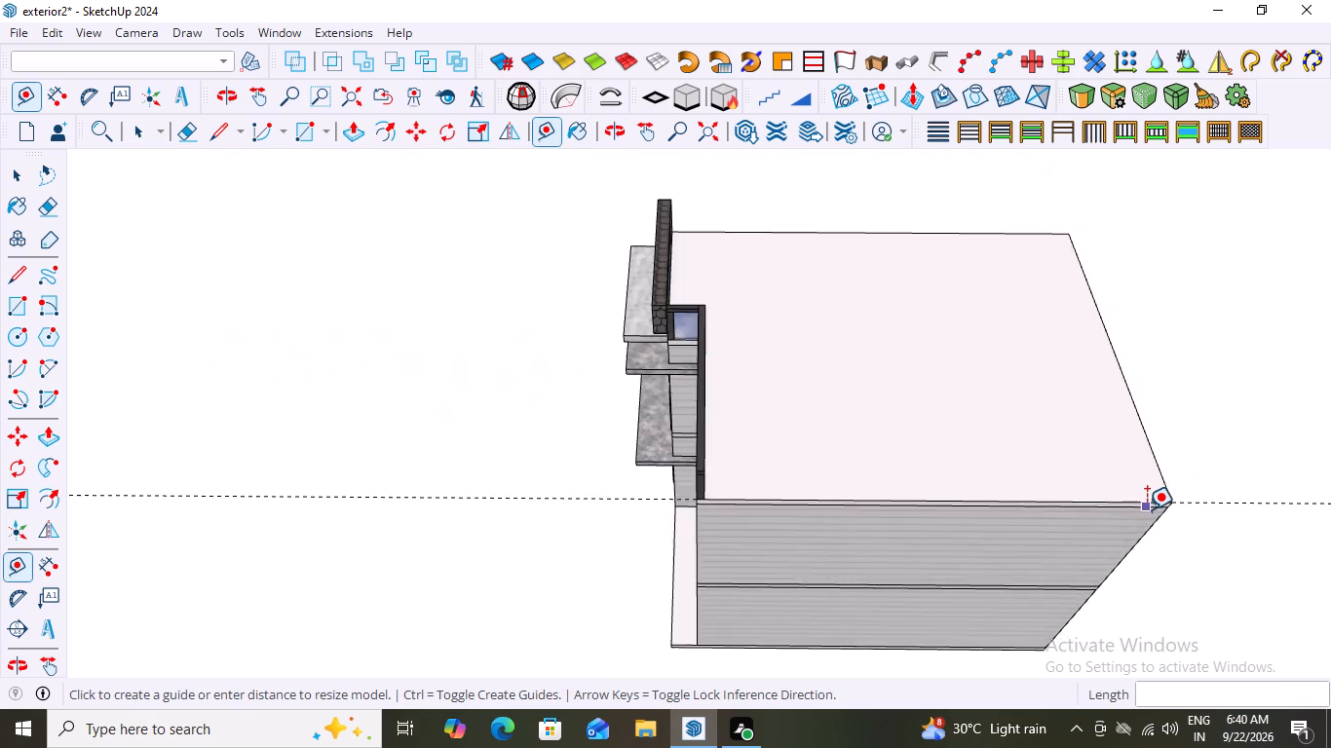
{"action": "scroll", "coordinate": [1147, 509], "scroll_direction": "down", "scroll_amount": 2}
{"action": "scroll", "coordinate": [1104, 279], "scroll_direction": "up", "scroll_amount": 7}
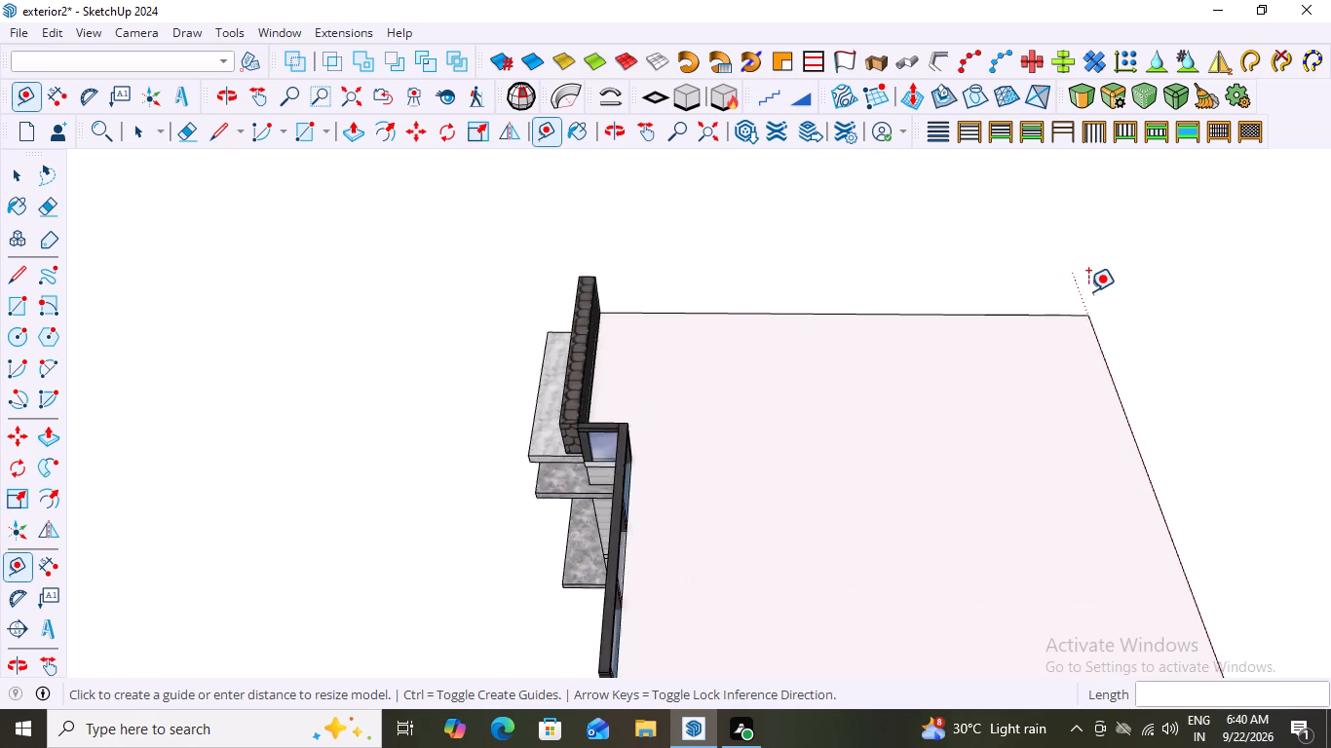
{"action": "scroll", "coordinate": [1088, 291], "scroll_direction": "up", "scroll_amount": 6}
{"action": "left_click", "coordinate": [1083, 326]}
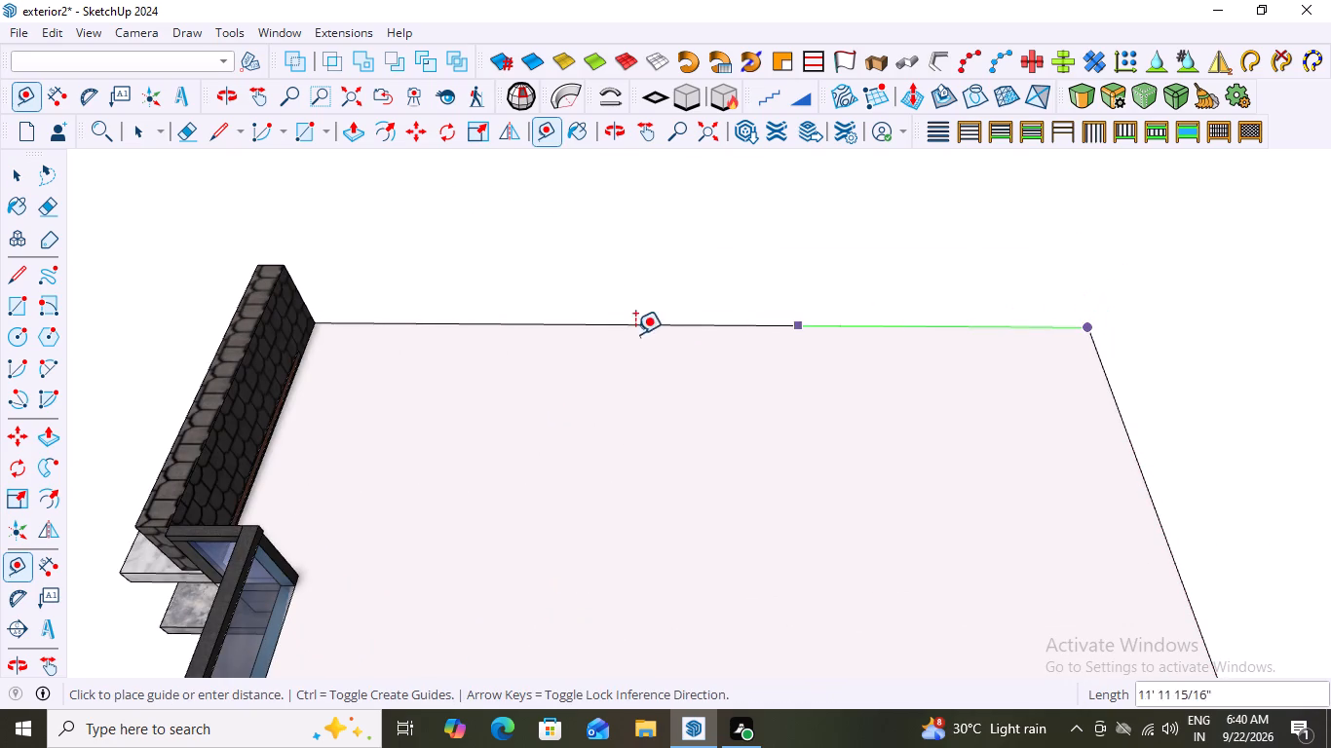
{"action": "left_click", "coordinate": [310, 320]}
{"action": "scroll", "coordinate": [588, 337], "scroll_direction": "down", "scroll_amount": 10}
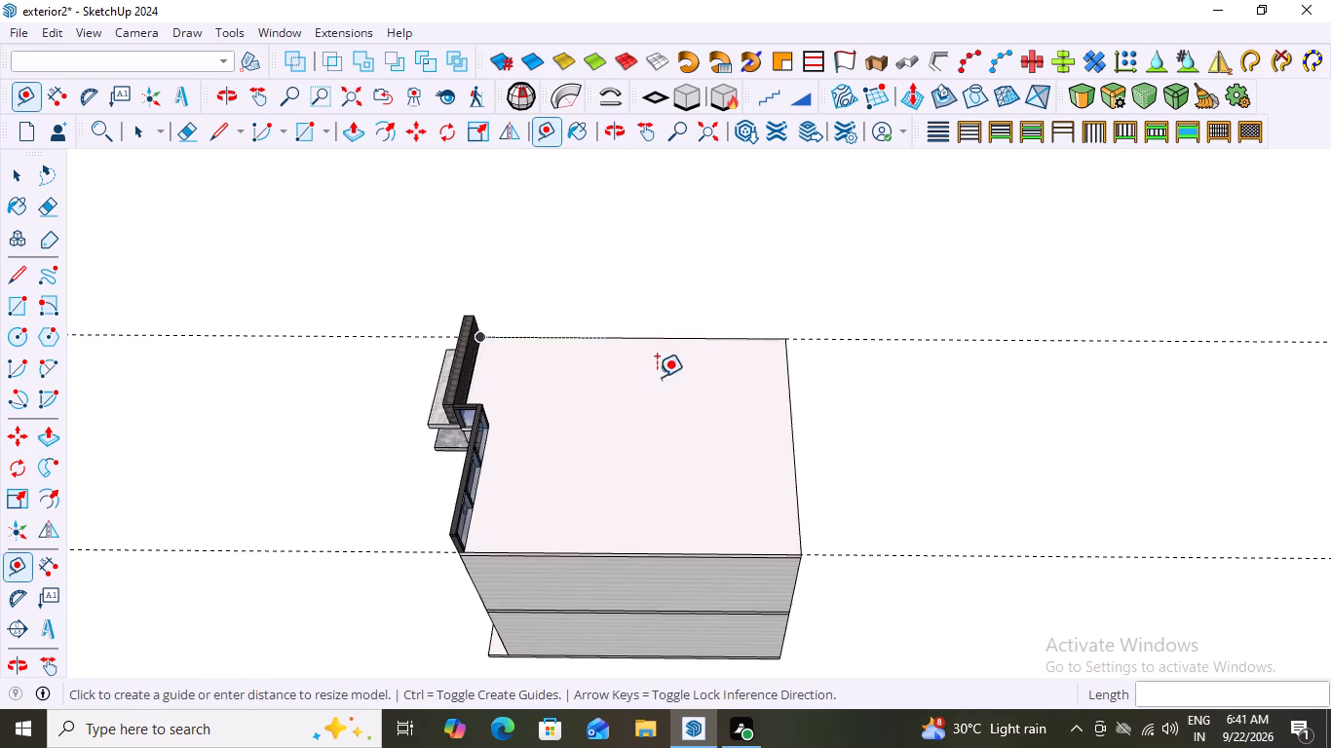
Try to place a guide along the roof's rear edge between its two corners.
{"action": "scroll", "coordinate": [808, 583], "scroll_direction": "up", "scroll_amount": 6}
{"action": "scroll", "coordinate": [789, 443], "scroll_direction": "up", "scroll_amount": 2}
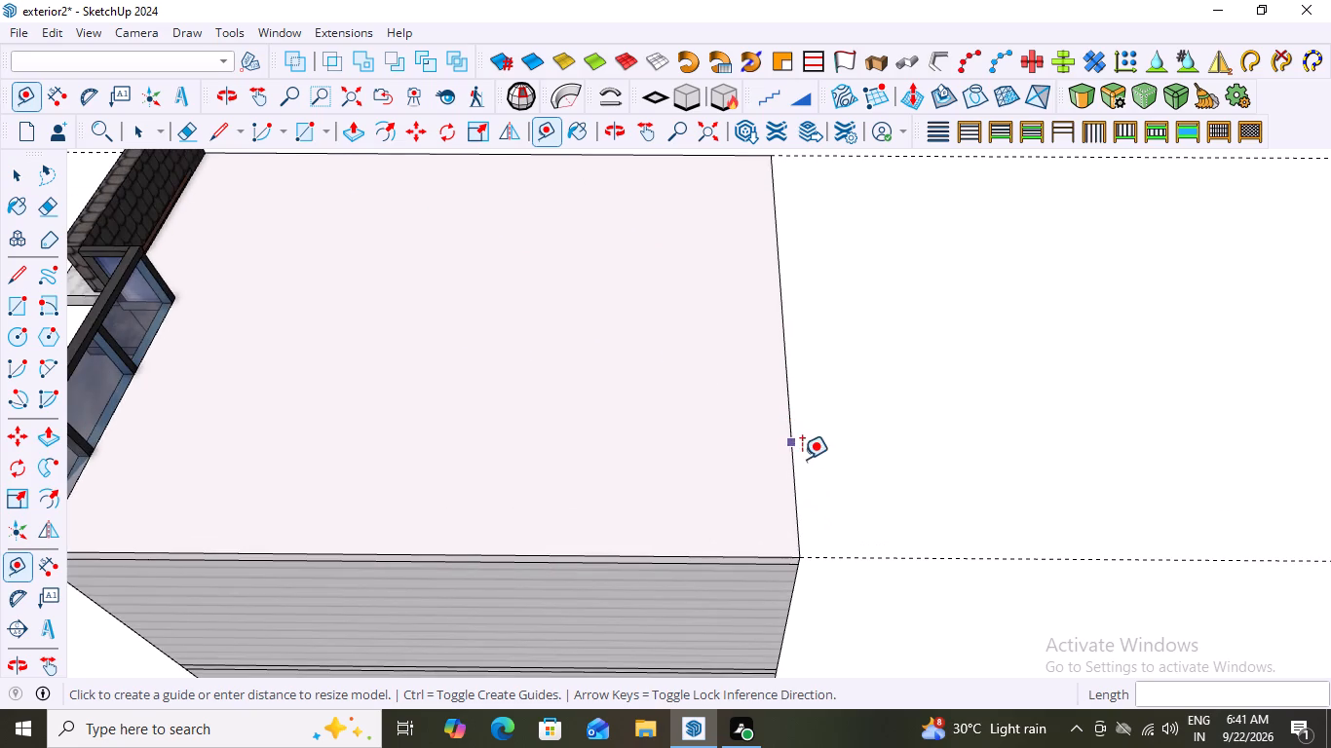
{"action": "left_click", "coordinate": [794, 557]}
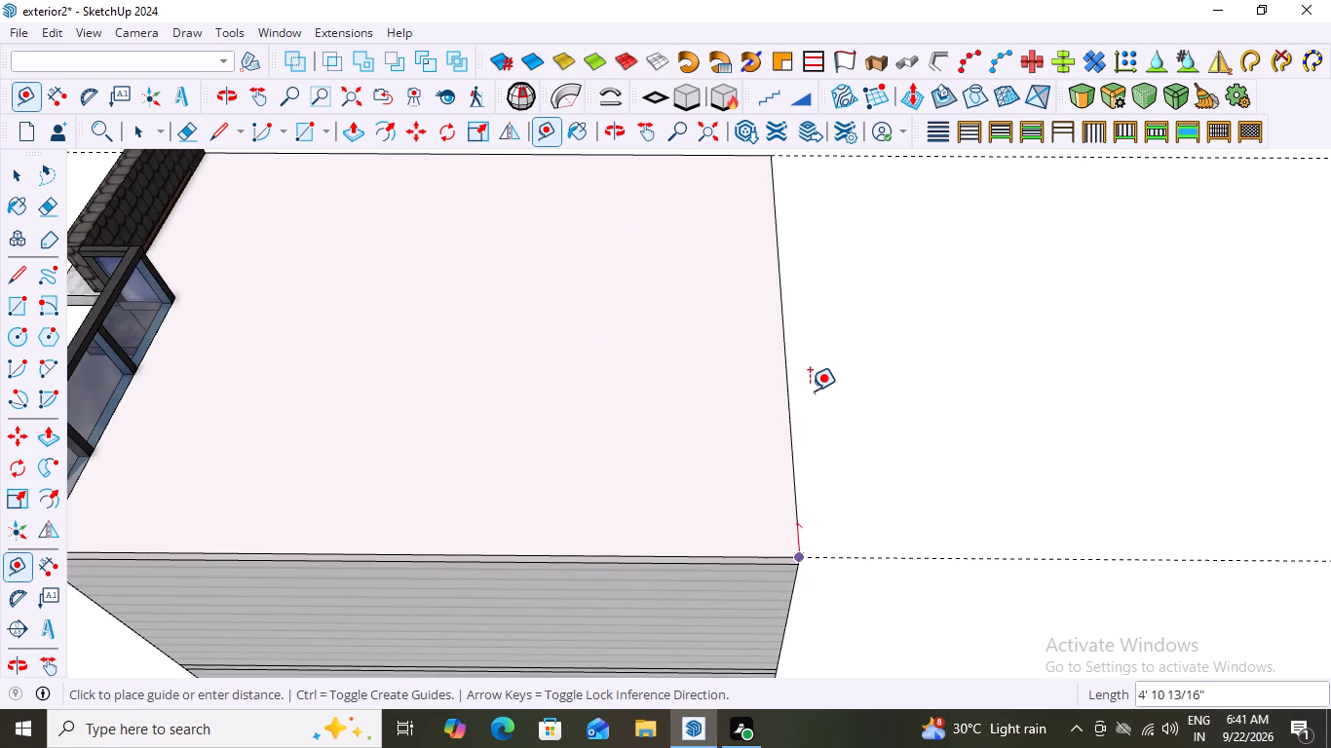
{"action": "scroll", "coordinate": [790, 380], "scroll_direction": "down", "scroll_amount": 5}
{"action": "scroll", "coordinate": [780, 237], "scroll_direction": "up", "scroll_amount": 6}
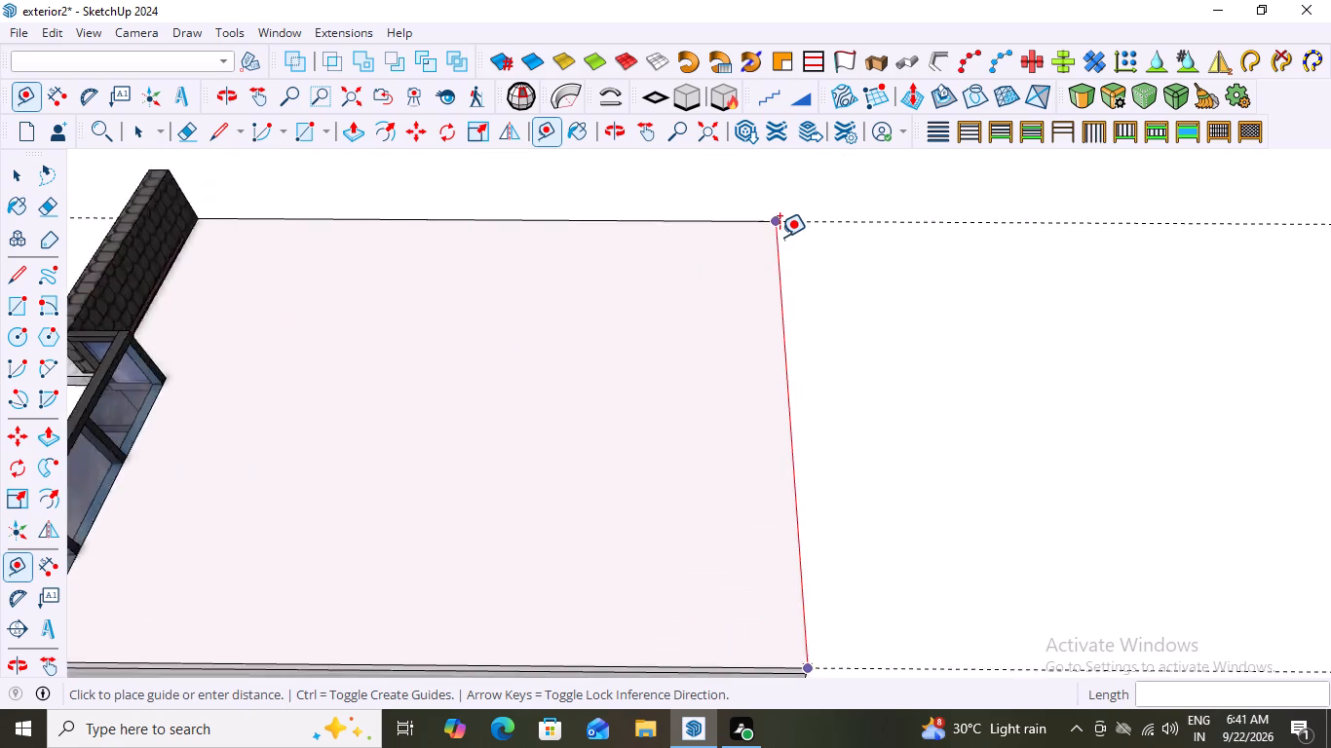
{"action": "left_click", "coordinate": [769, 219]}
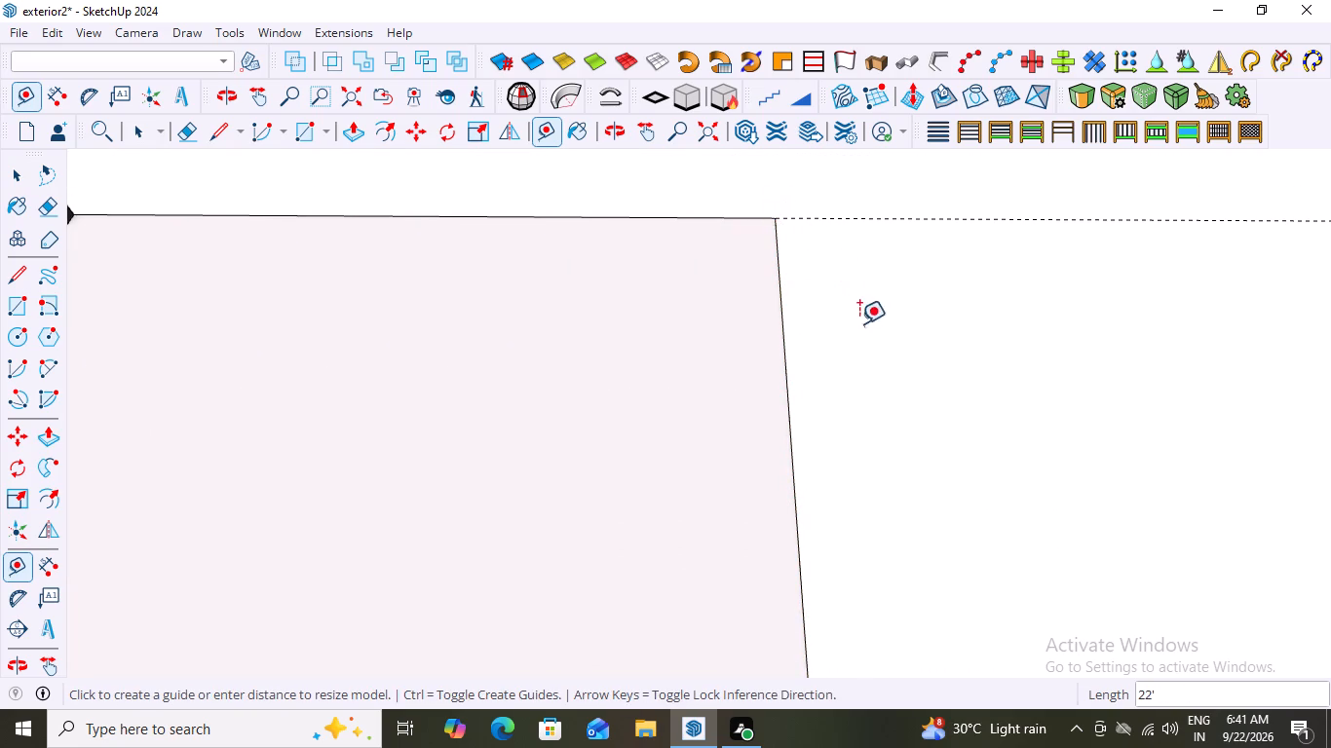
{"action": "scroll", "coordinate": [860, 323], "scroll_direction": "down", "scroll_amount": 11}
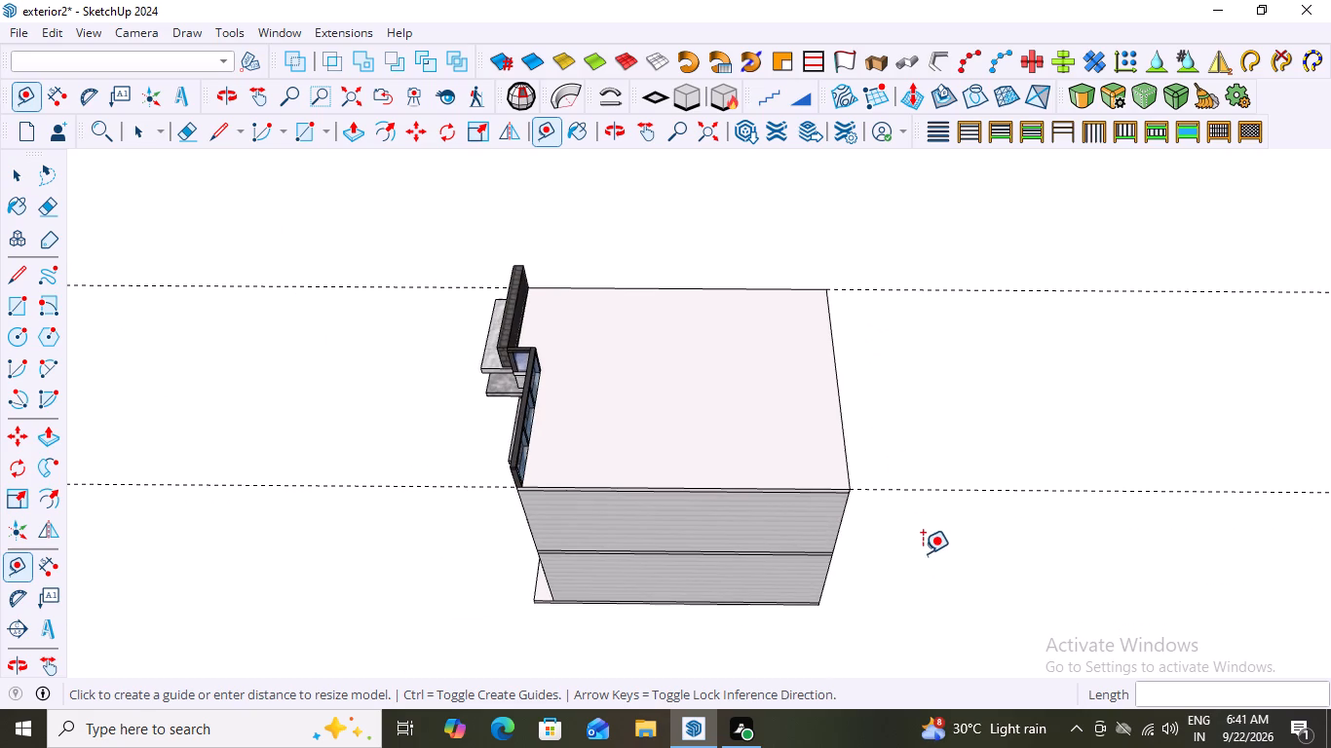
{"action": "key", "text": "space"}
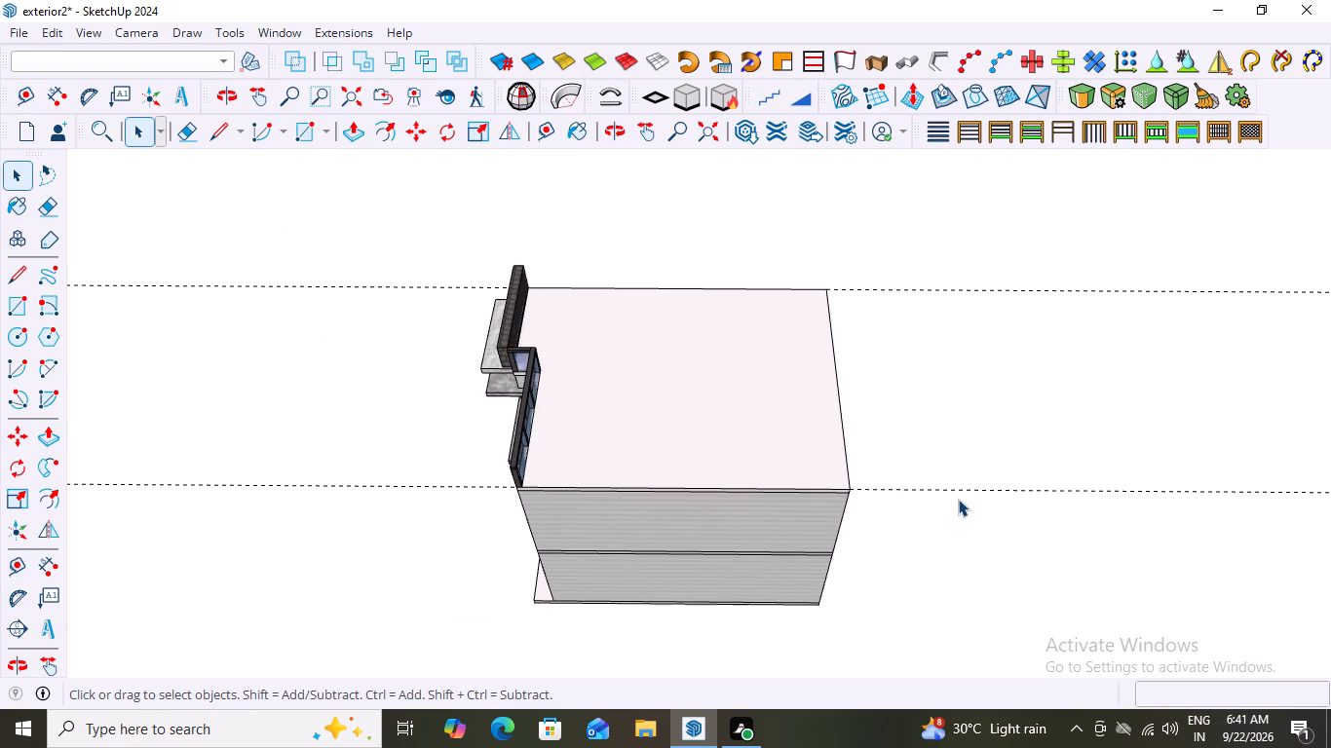
Place a parallel guide 9" inward from the guide along the roof edge above the grey side wall.
{"action": "key", "text": "t"}
{"action": "left_click", "coordinate": [900, 491]}
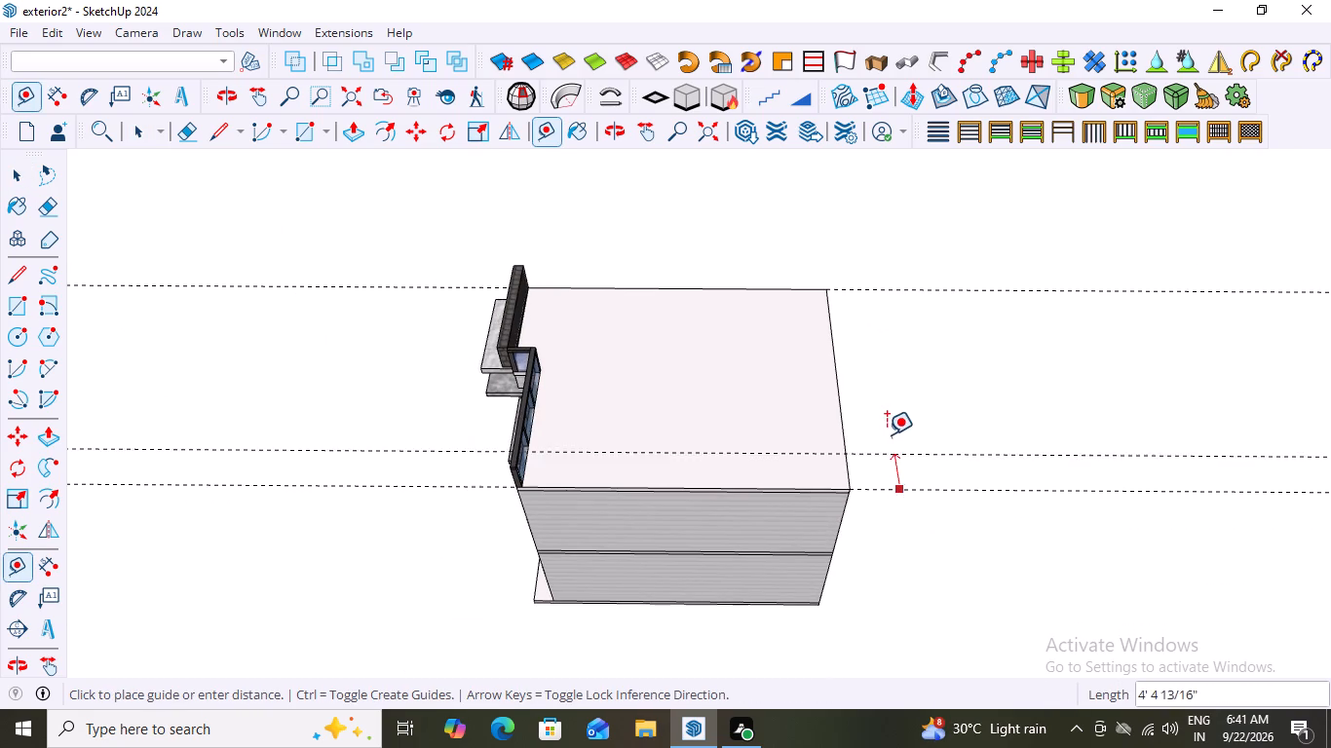
{"action": "scroll", "coordinate": [837, 479], "scroll_direction": "up", "scroll_amount": 4}
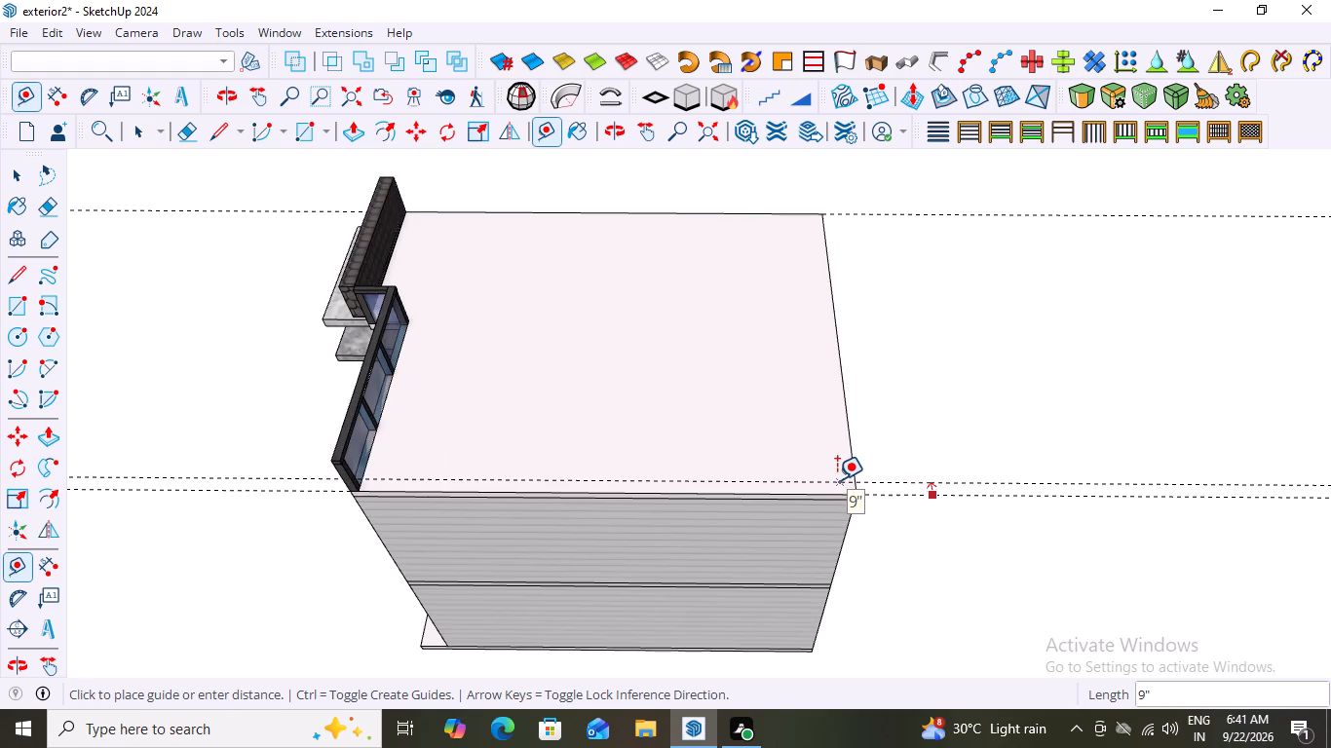
{"action": "scroll", "coordinate": [810, 476], "scroll_direction": "up", "scroll_amount": 4}
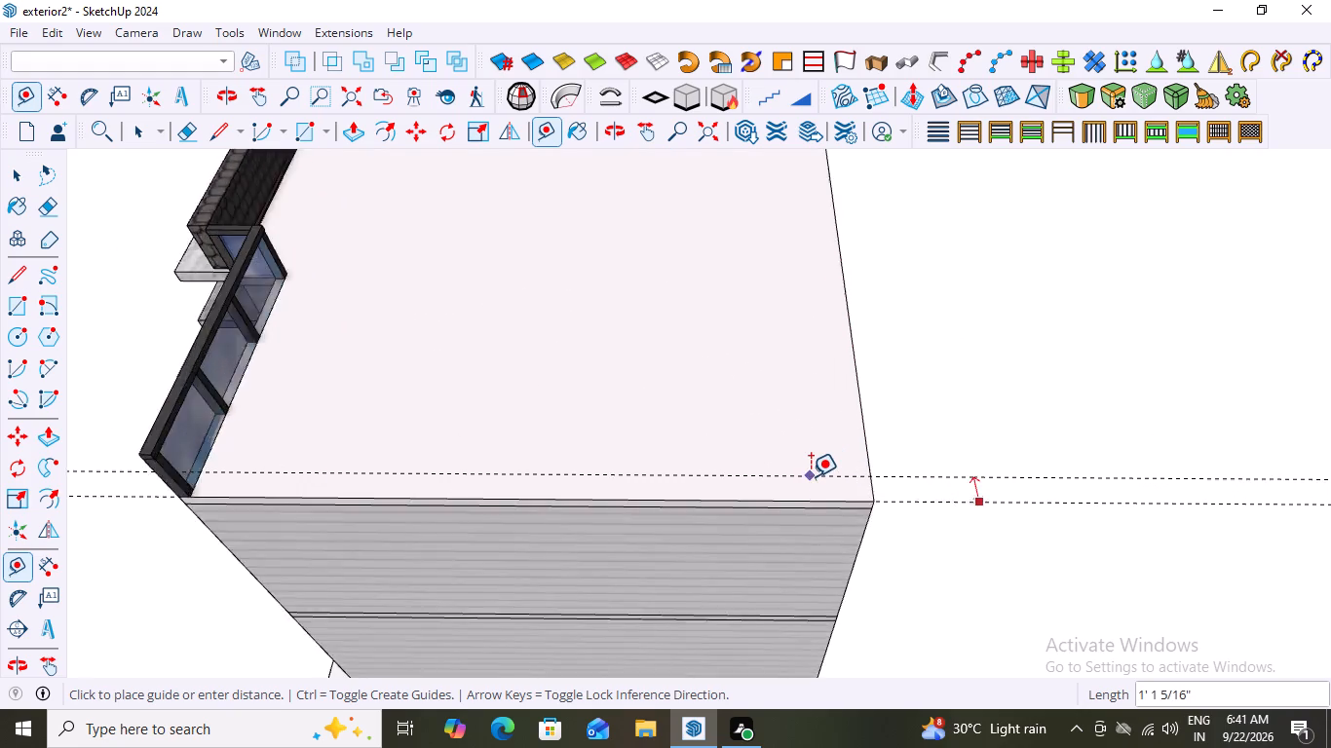
{"action": "scroll", "coordinate": [811, 476], "scroll_direction": "up", "scroll_amount": 3}
{"action": "scroll", "coordinate": [868, 458], "scroll_direction": "down", "scroll_amount": 4}
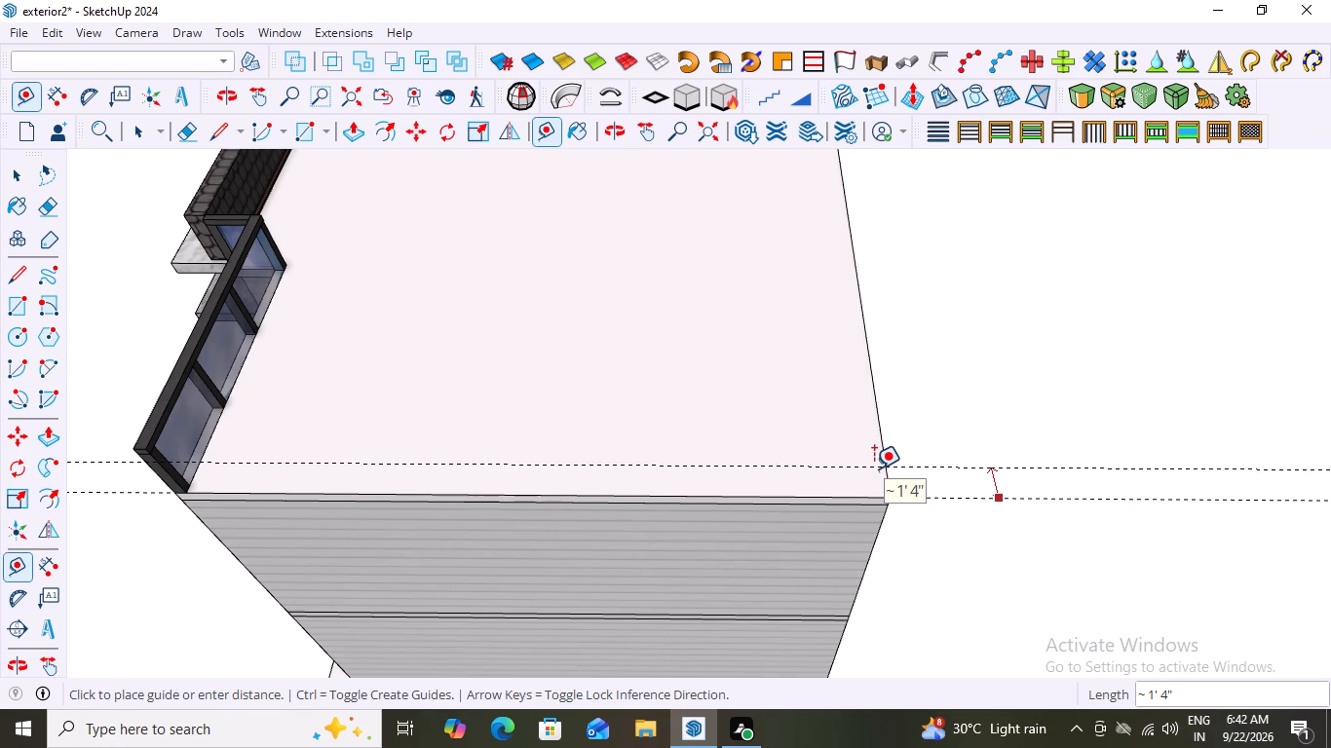
{"action": "key", "text": "9"}
{"action": "key", "text": "shift+quotedbl"}
{"action": "key", "text": "Return"}
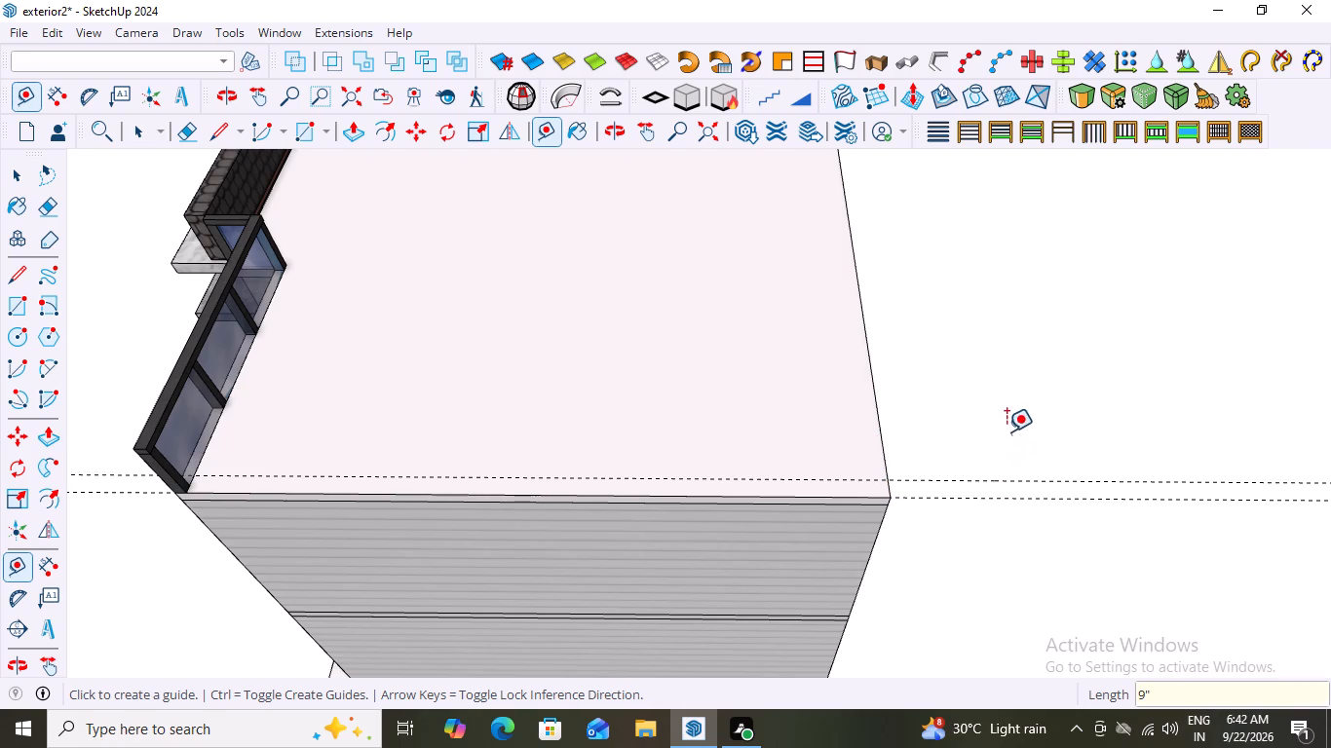
Place a parallel guide 9" inward from the guide along the opposite side edge, by the stone wall.
{"action": "scroll", "coordinate": [1054, 418], "scroll_direction": "down", "scroll_amount": 1}
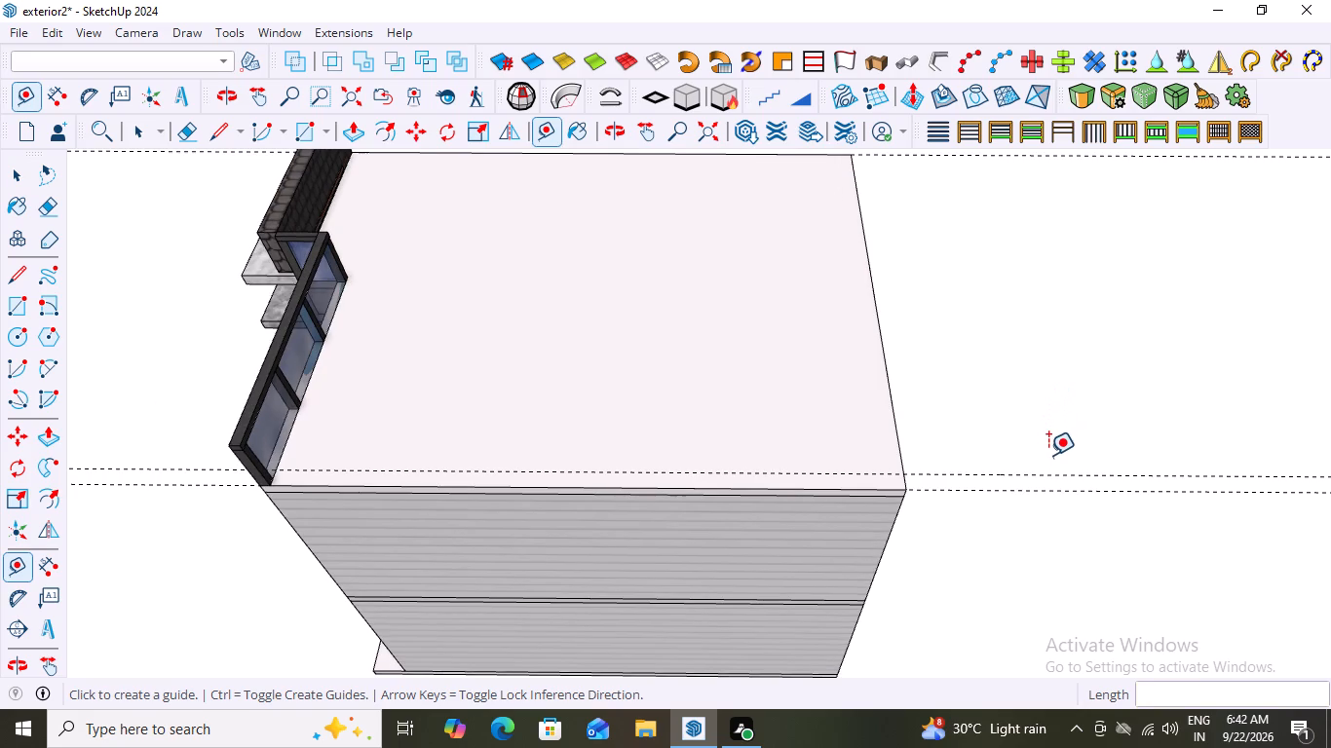
{"action": "scroll", "coordinate": [294, 491], "scroll_direction": "up", "scroll_amount": 10}
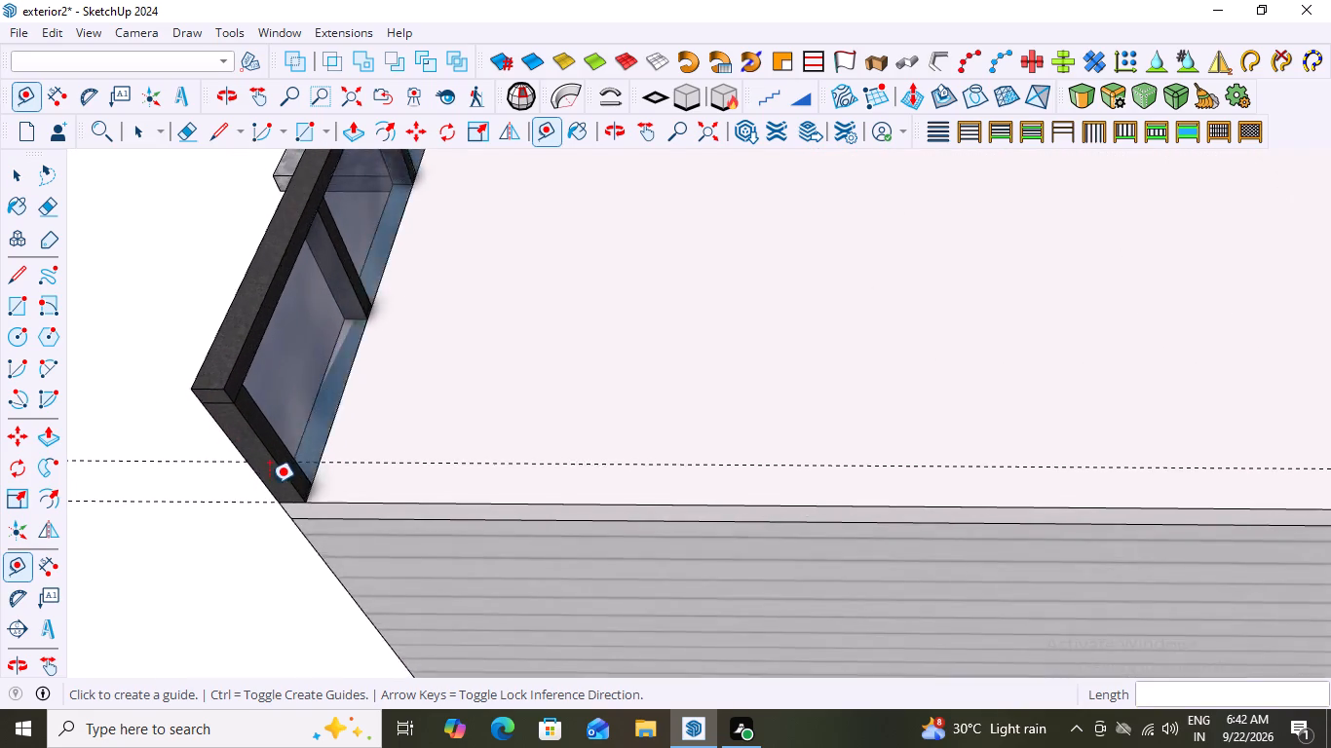
{"action": "scroll", "coordinate": [269, 484], "scroll_direction": "up", "scroll_amount": 3}
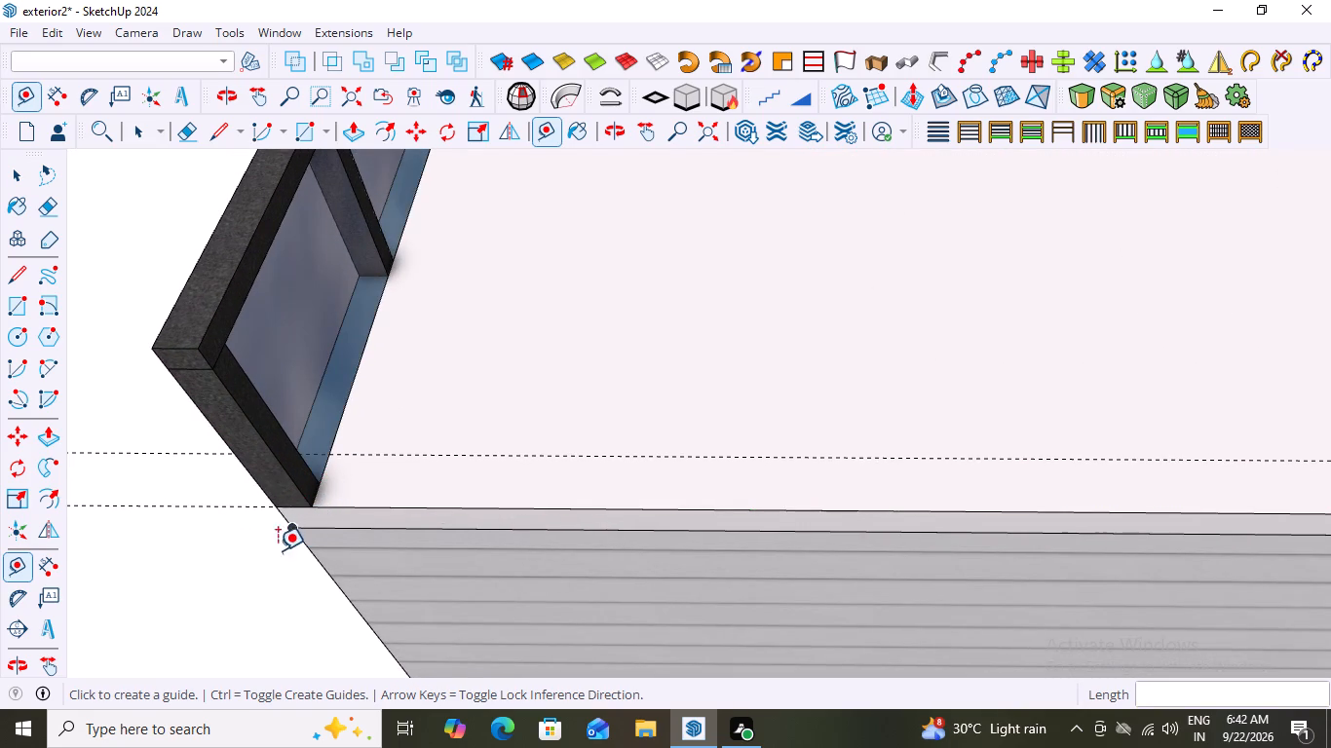
{"action": "scroll", "coordinate": [230, 557], "scroll_direction": "down", "scroll_amount": 16}
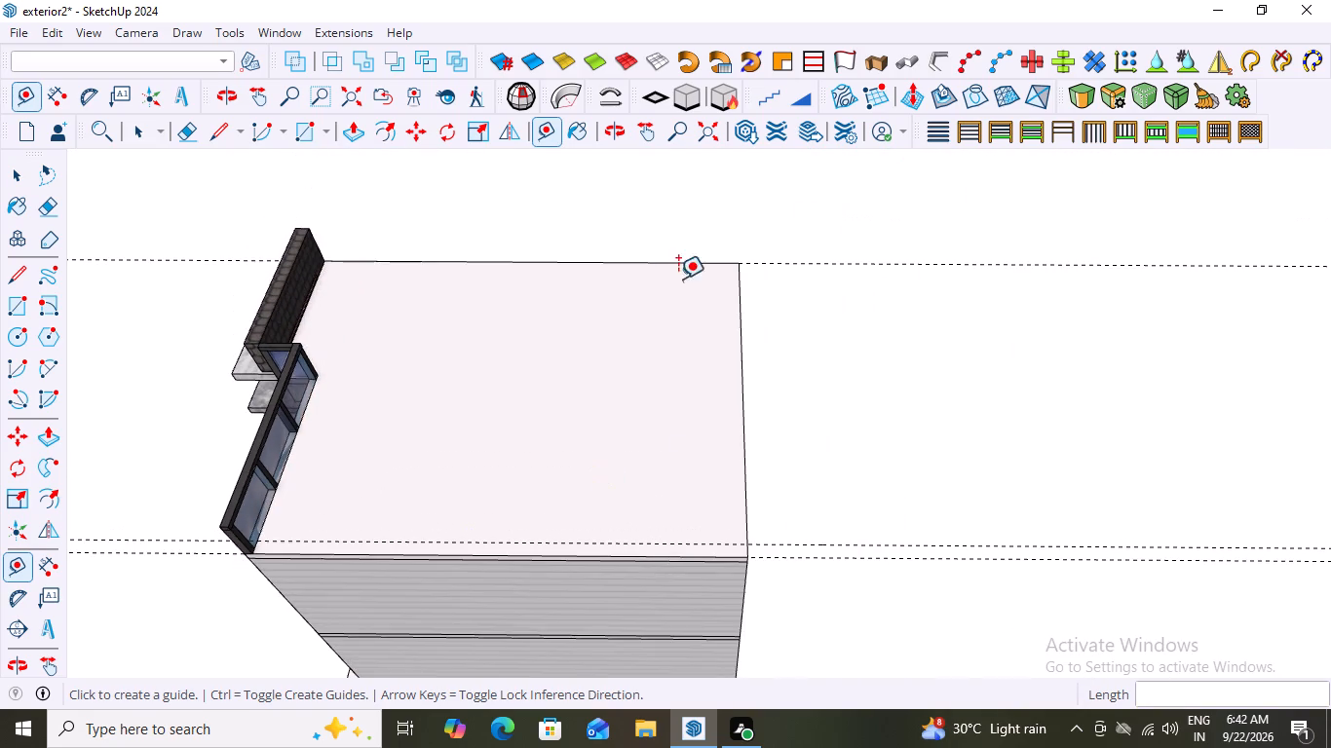
{"action": "scroll", "coordinate": [620, 280], "scroll_direction": "up", "scroll_amount": 6}
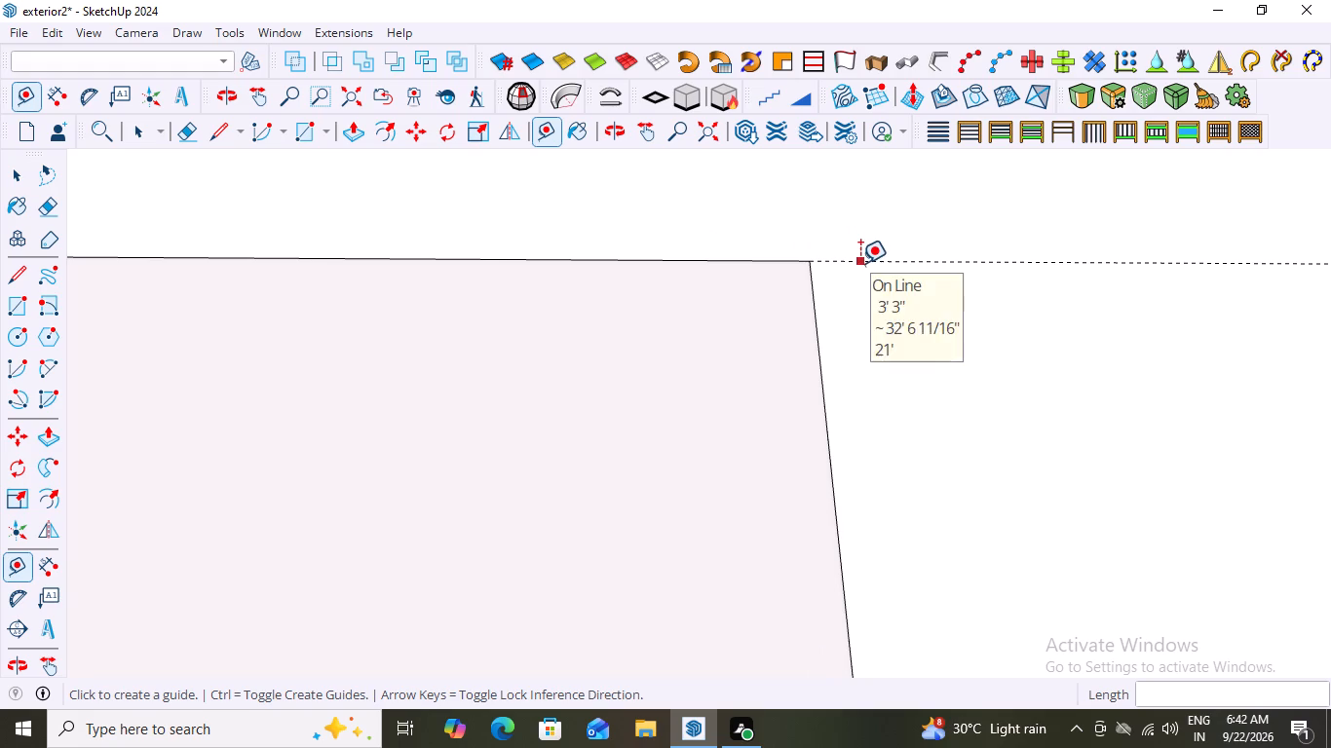
{"action": "left_click", "coordinate": [864, 260]}
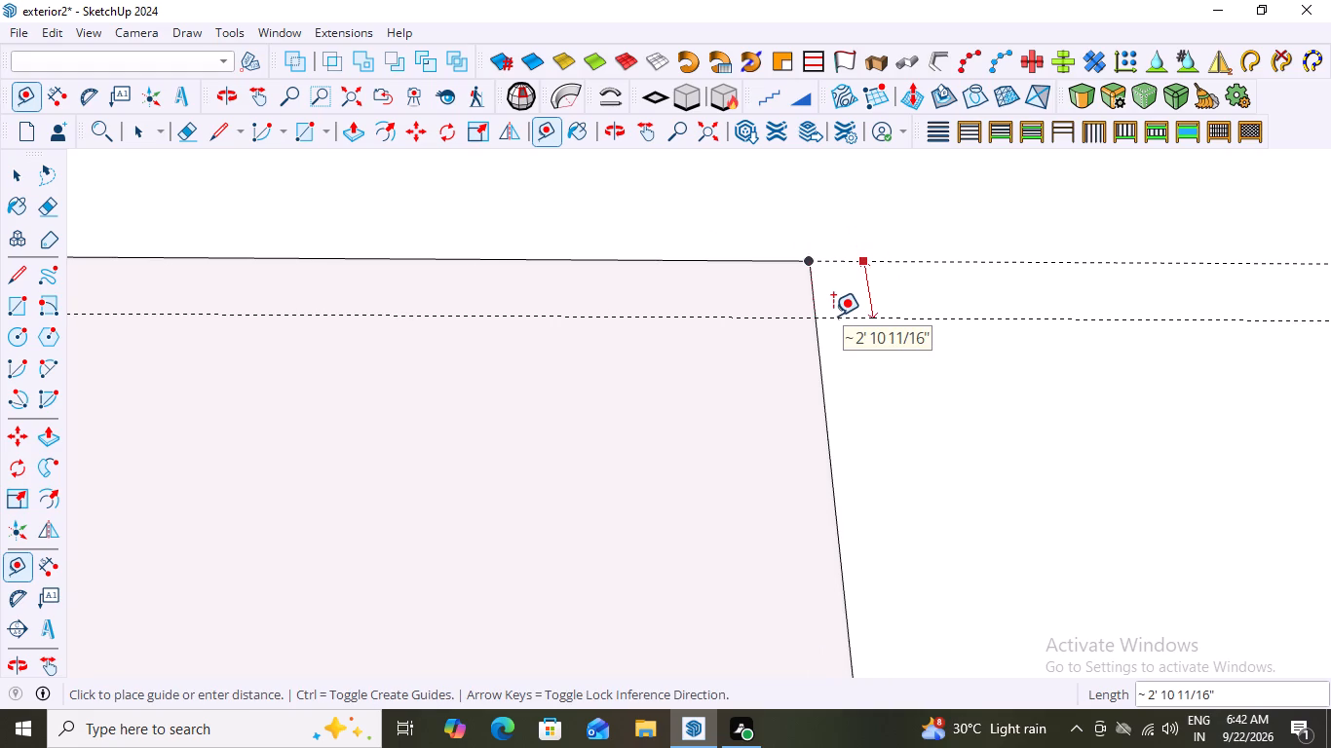
{"action": "key", "text": "9"}
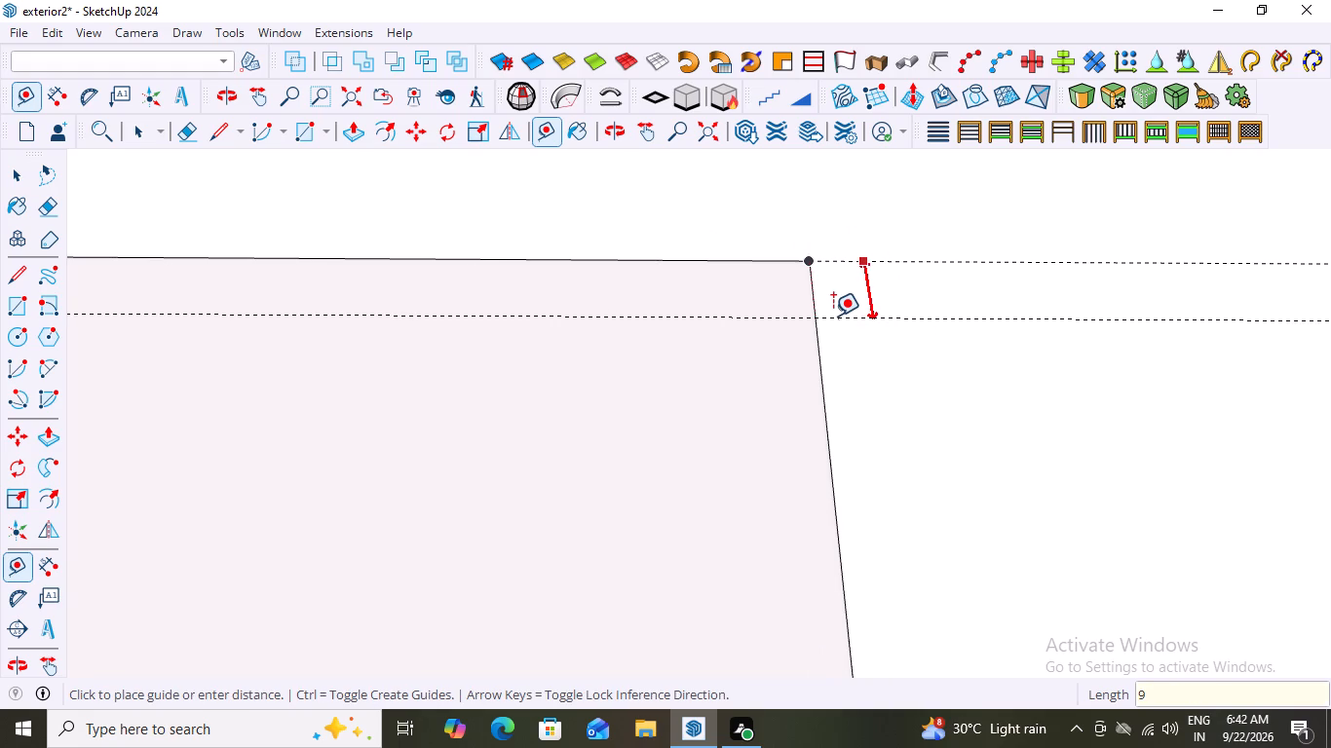
{"action": "key", "text": "shift+quotedbl"}
{"action": "key", "text": "Return"}
Place a parallel guide 9" inward from the flat roof's rear edge.
{"action": "scroll", "coordinate": [932, 357], "scroll_direction": "down", "scroll_amount": 3}
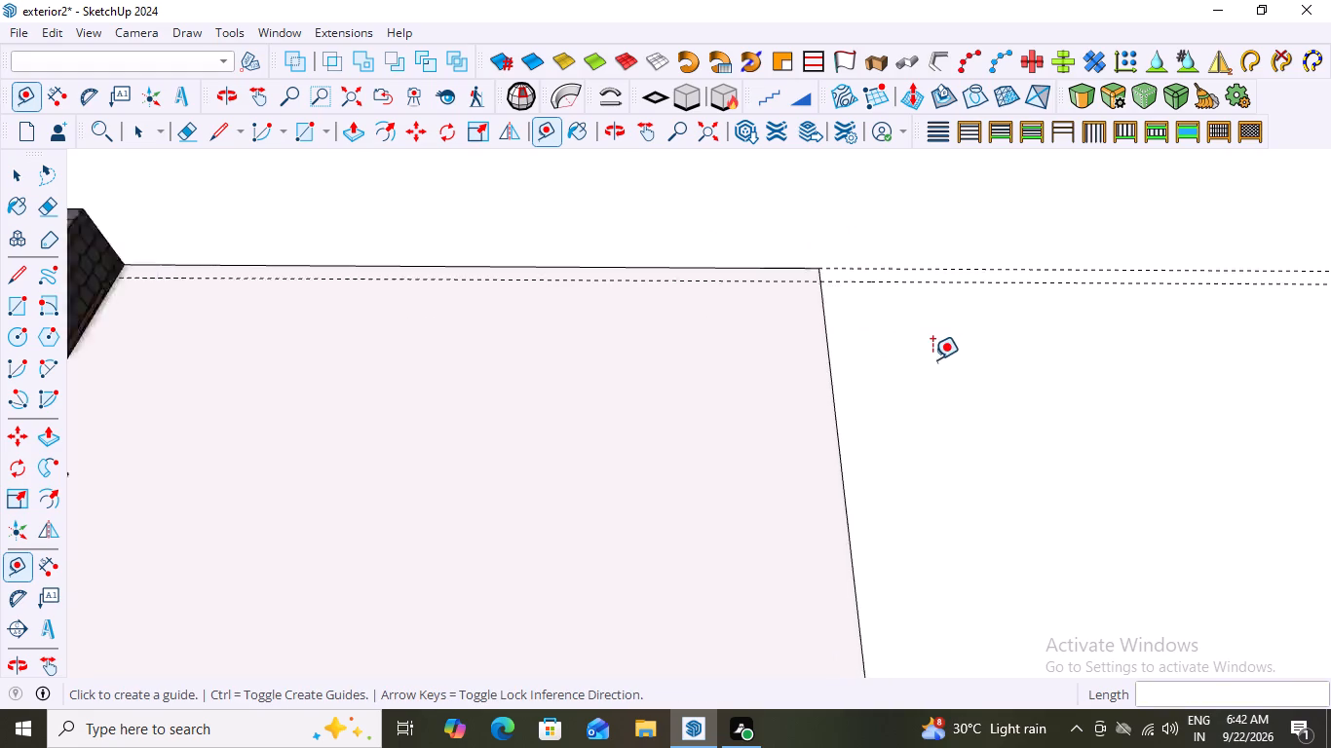
{"action": "scroll", "coordinate": [932, 359], "scroll_direction": "down", "scroll_amount": 6}
{"action": "scroll", "coordinate": [940, 543], "scroll_direction": "up", "scroll_amount": 2}
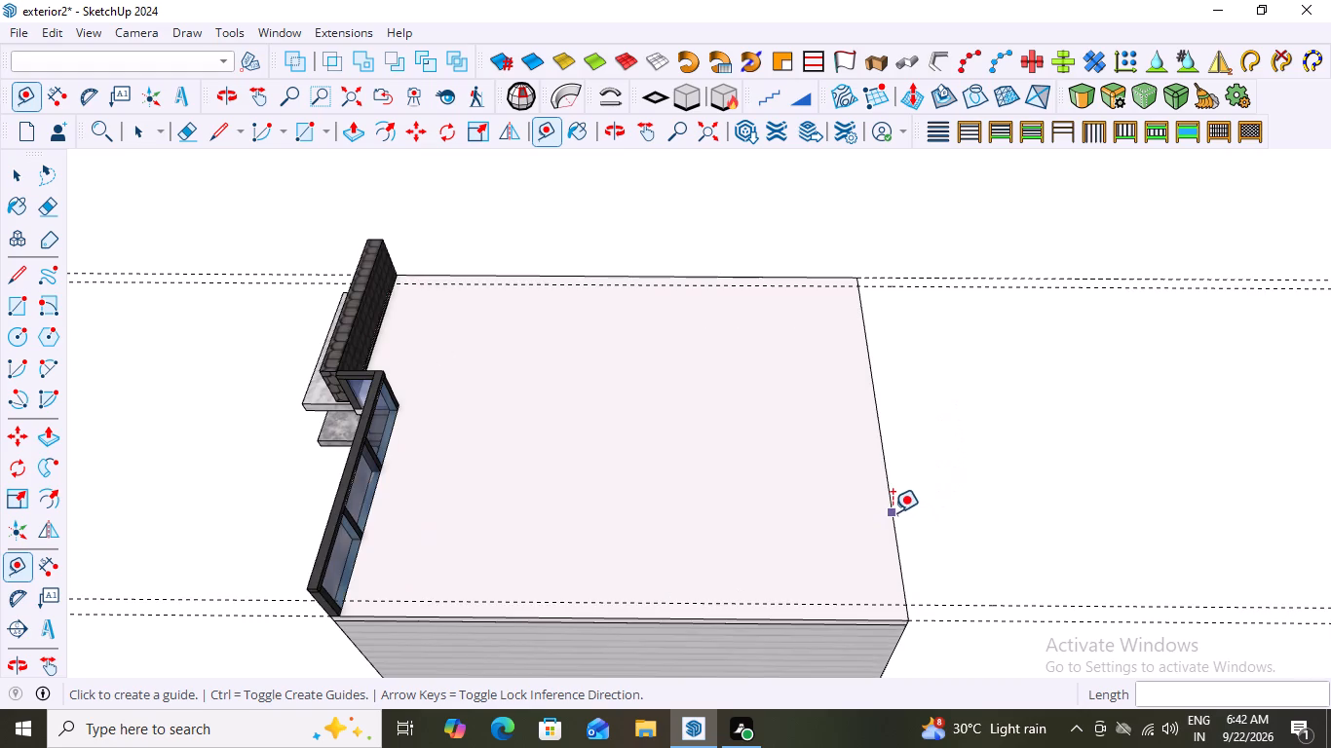
{"action": "left_click", "coordinate": [892, 513]}
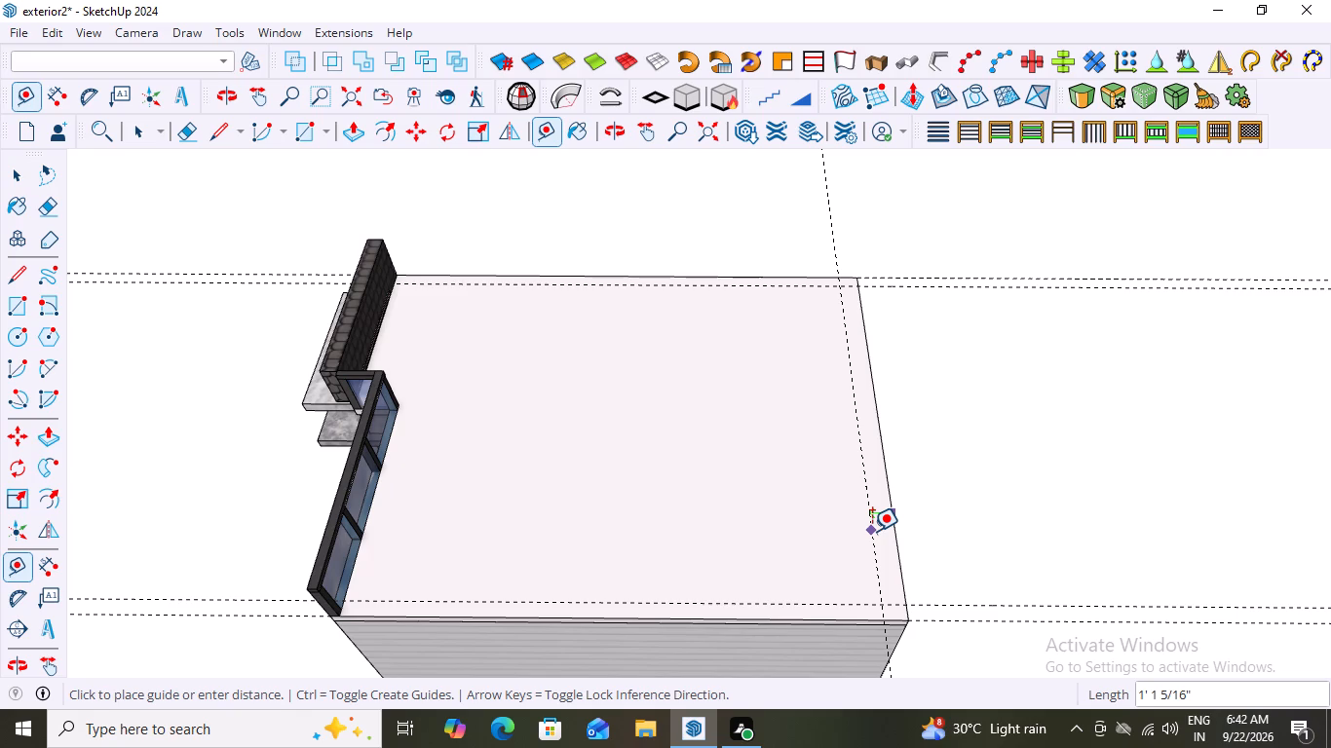
{"action": "type", "text": "9\""}
{"action": "key", "text": "Return"}
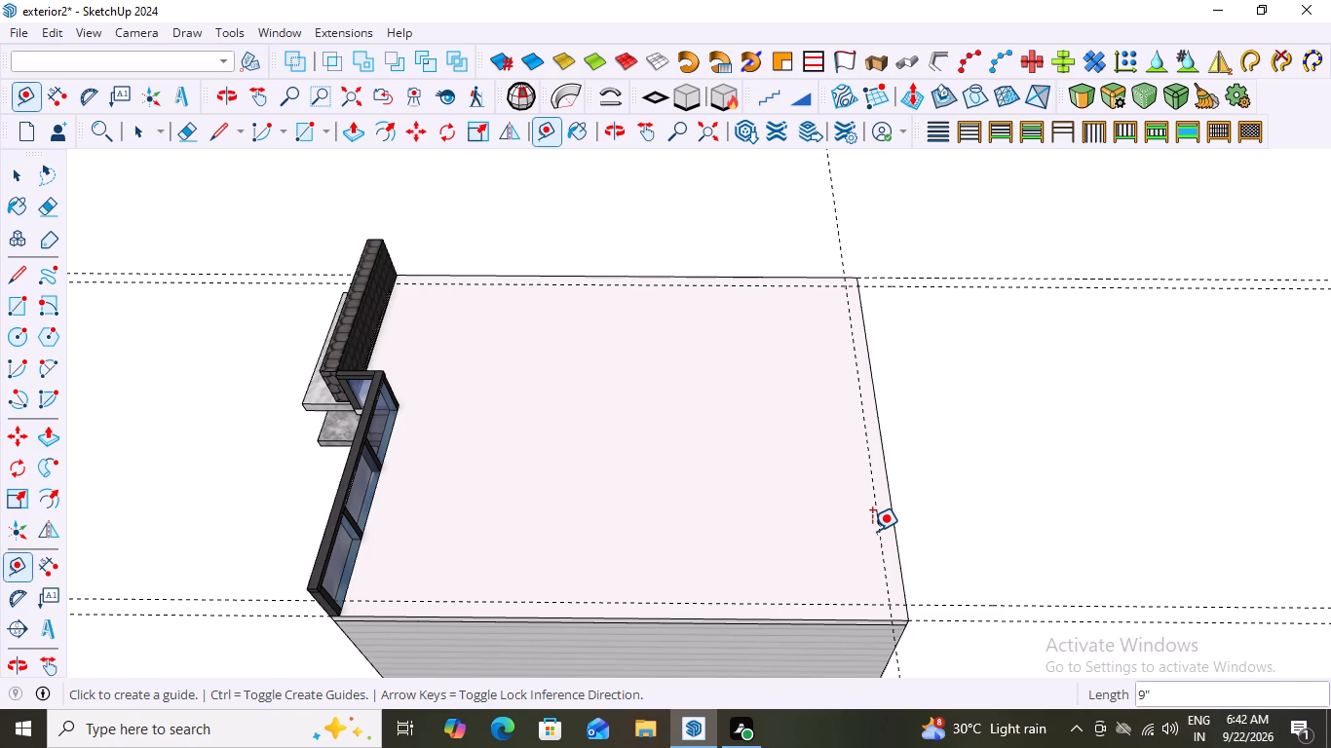
{"action": "key", "text": "space"}
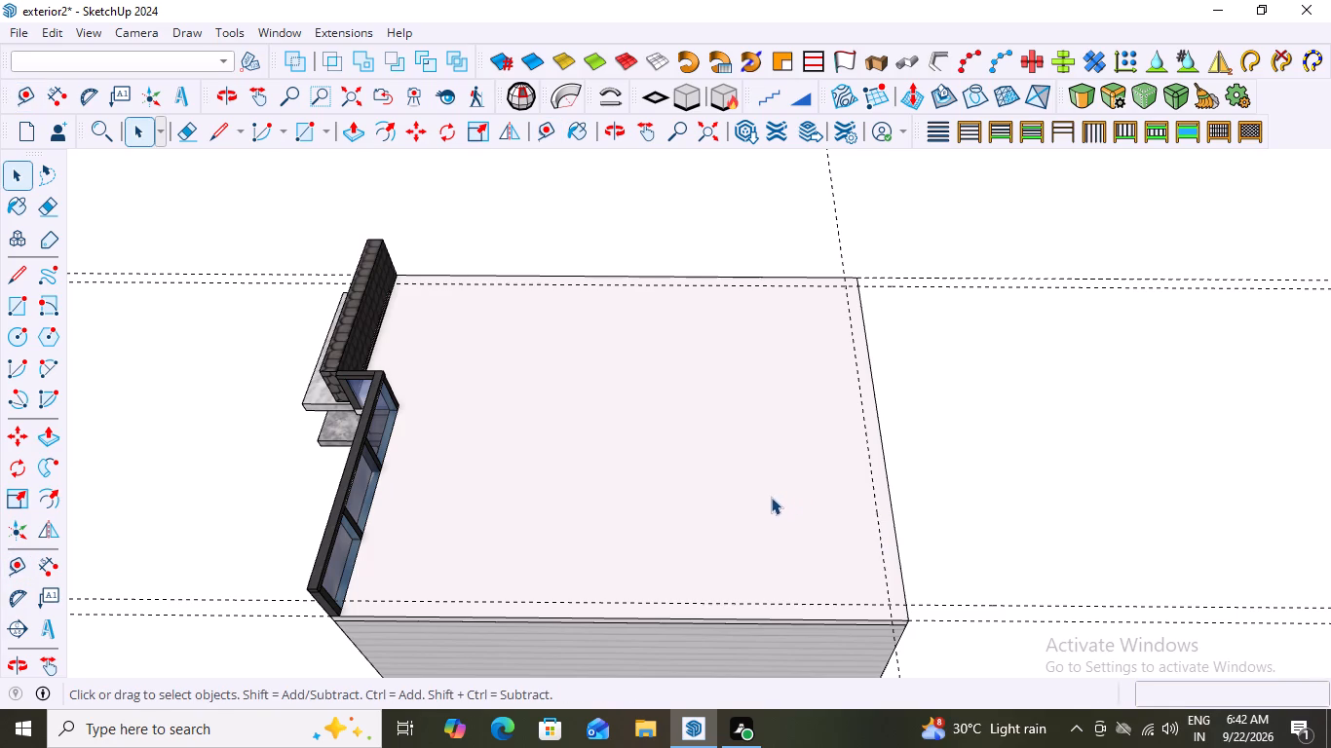
Examine the house from its roof around to the front elevation.
{"action": "middle_click_drag", "start_coordinate": [770, 498], "coordinate": [742, 425]}
{"action": "scroll", "coordinate": [434, 574], "scroll_direction": "up", "scroll_amount": 2}
{"action": "scroll", "coordinate": [526, 456], "scroll_direction": "down", "scroll_amount": 4}
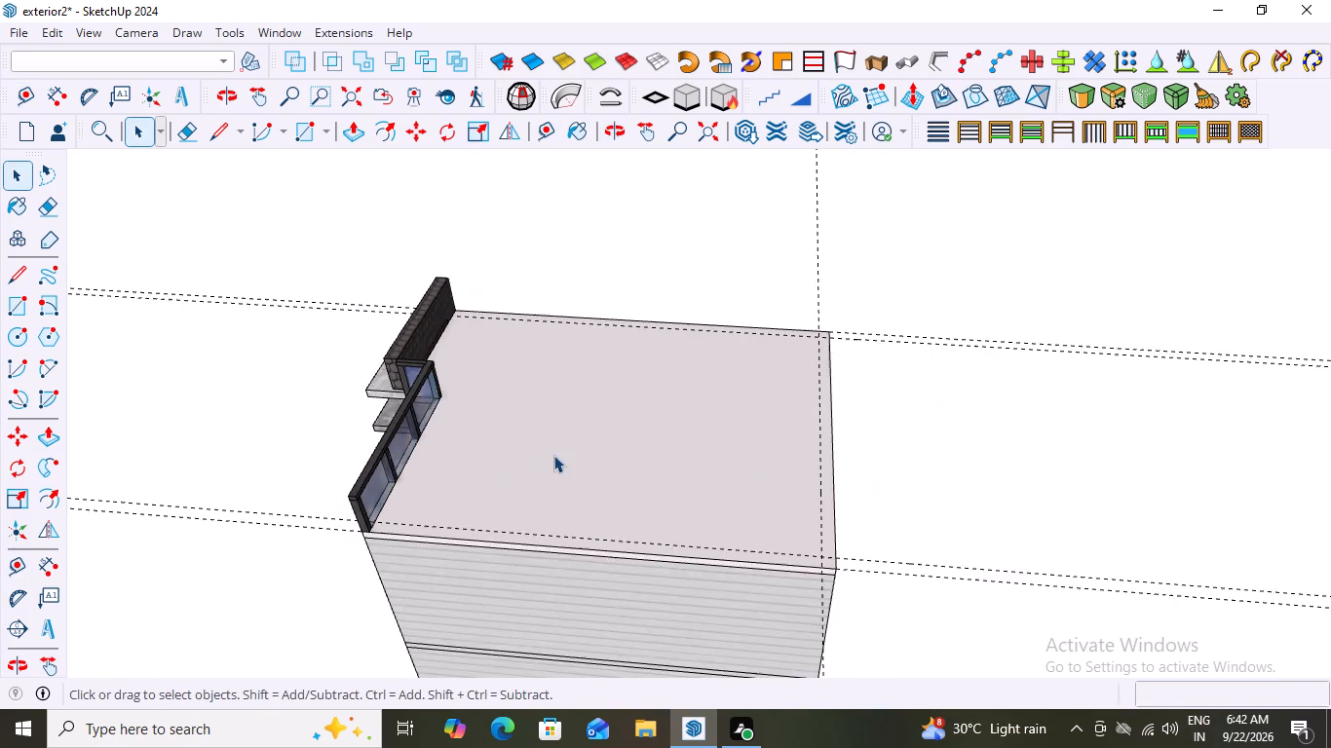
{"action": "scroll", "coordinate": [553, 455], "scroll_direction": "down", "scroll_amount": 3}
{"action": "middle_click_drag", "start_coordinate": [531, 536], "coordinate": [868, 448]}
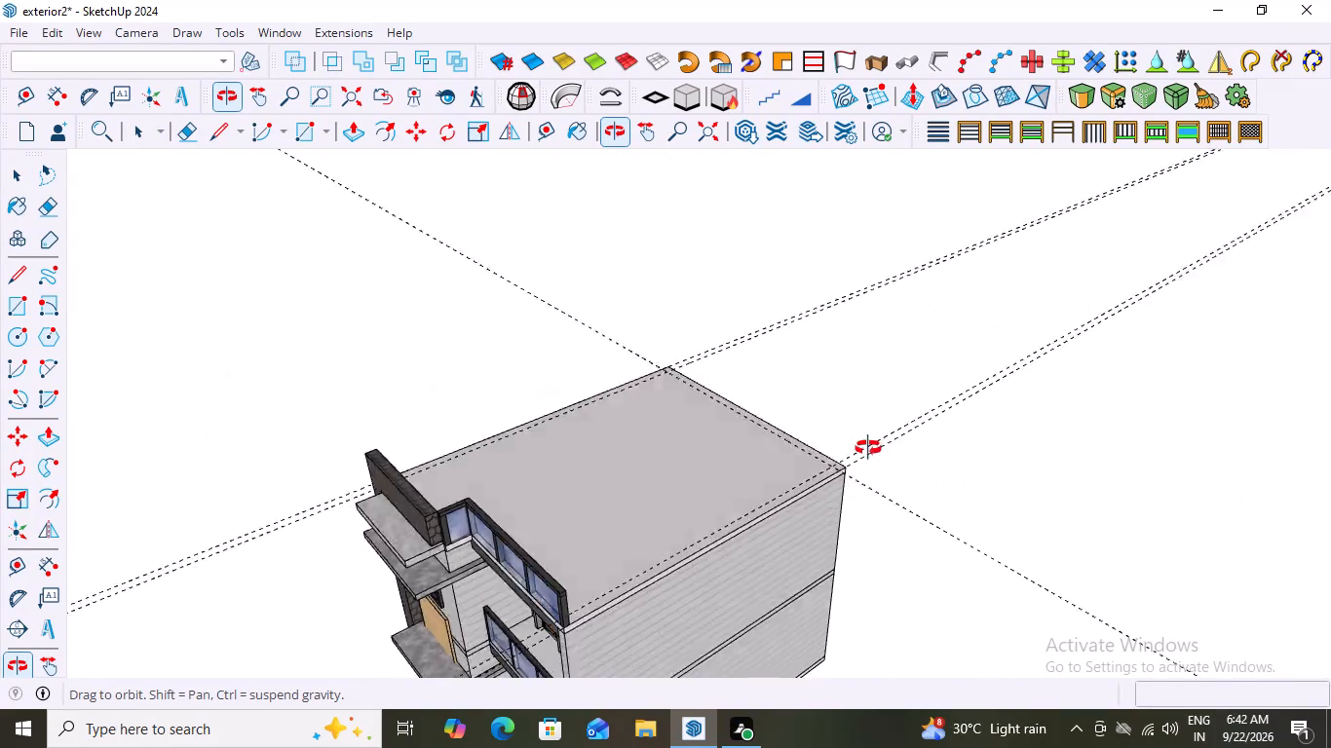
{"action": "middle_click_drag", "start_coordinate": [868, 448], "coordinate": [943, 383]}
{"action": "scroll", "coordinate": [898, 378], "scroll_direction": "down", "scroll_amount": 5}
{"action": "middle_click_drag", "start_coordinate": [804, 524], "coordinate": [907, 510]}
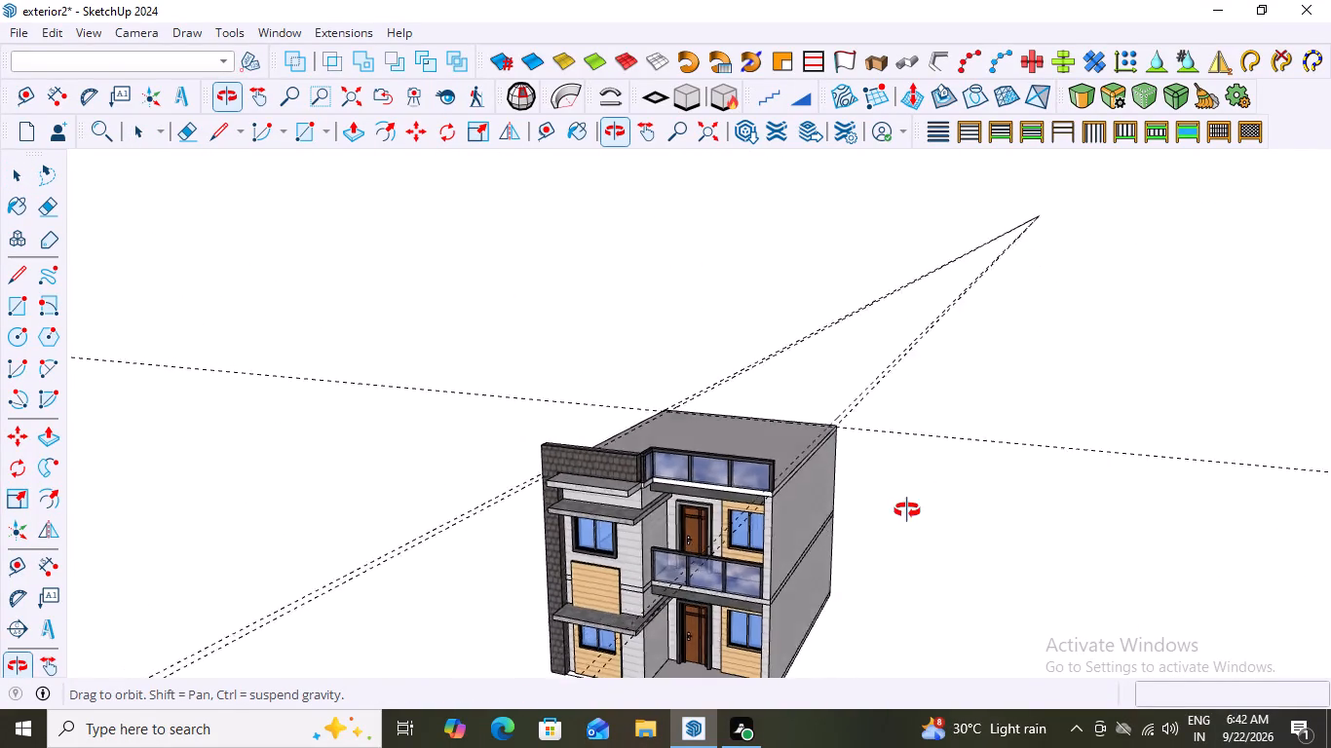
{"action": "middle_click_drag", "start_coordinate": [907, 510], "coordinate": [960, 477]}
{"action": "scroll", "coordinate": [970, 478], "scroll_direction": "down", "scroll_amount": 4}
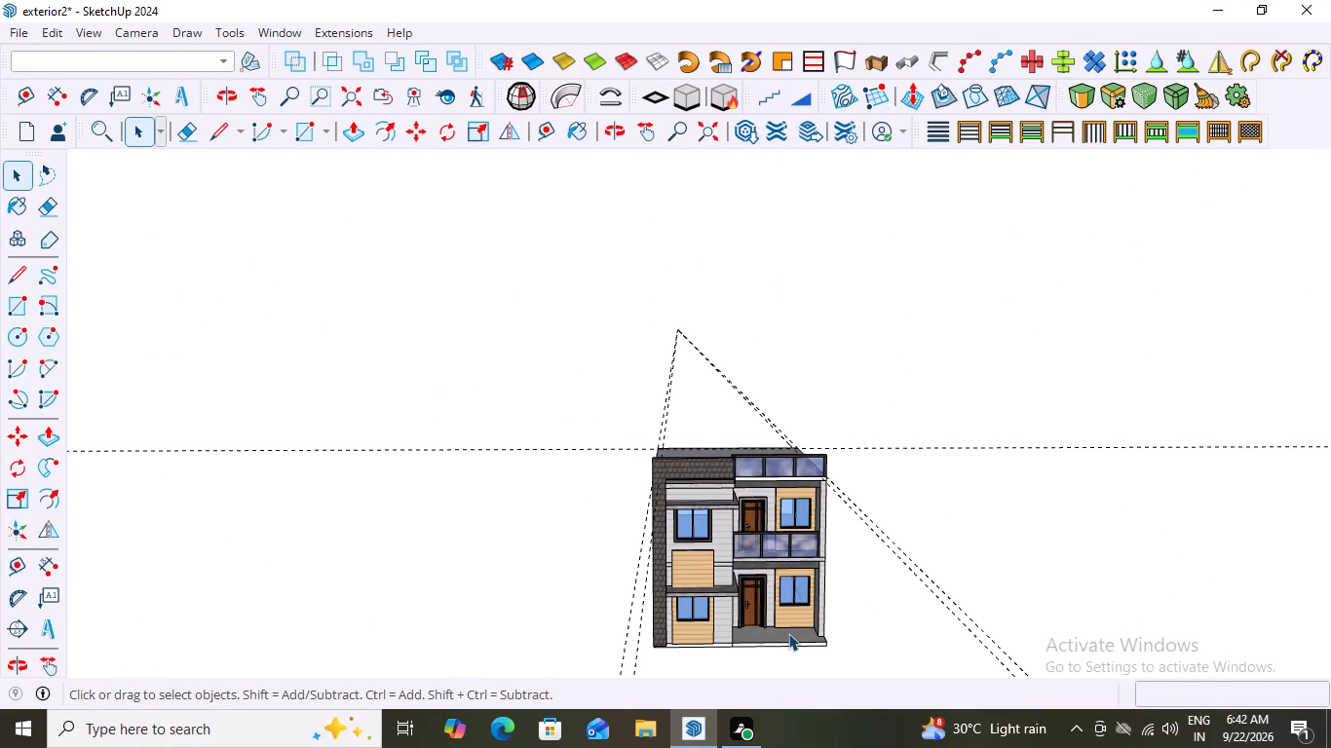
{"action": "scroll", "coordinate": [789, 633], "scroll_direction": "up", "scroll_amount": 4}
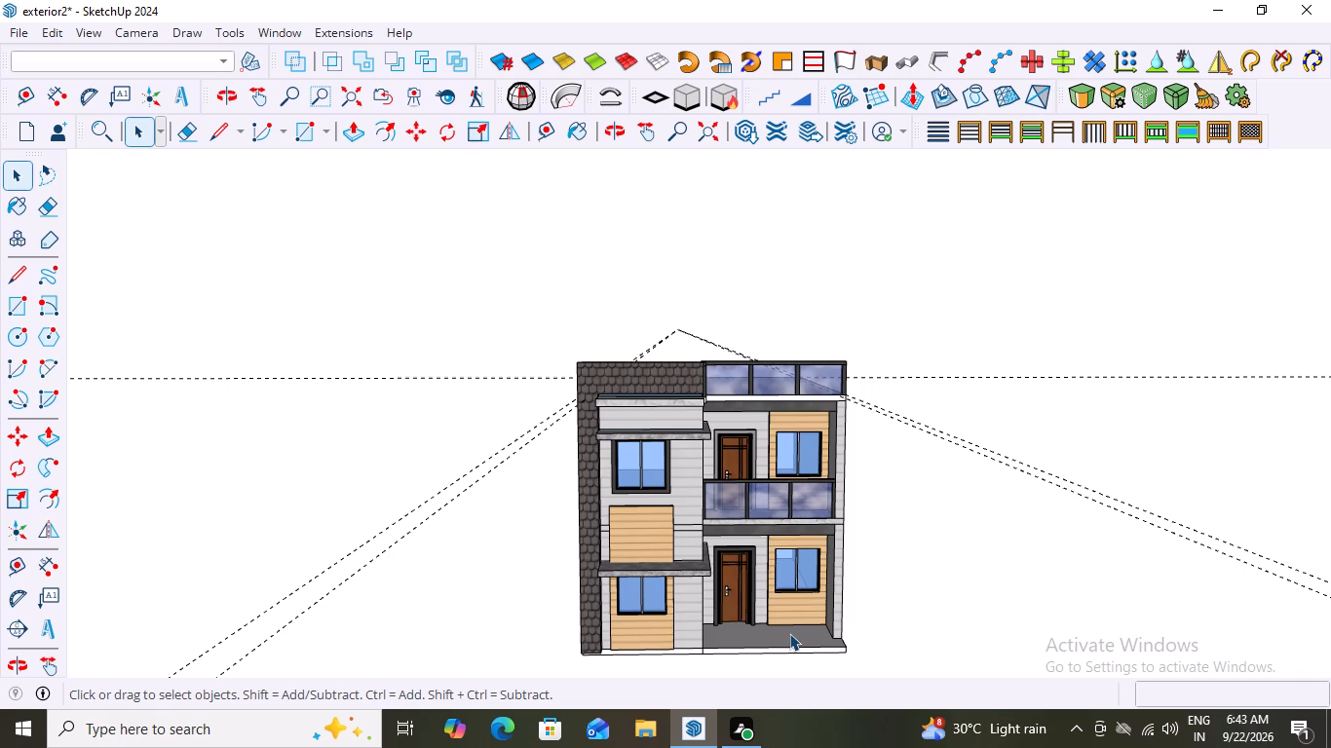
Examine the flat roof and its edge guides around the stone wall, glass railing and rear corners.
{"action": "middle_click_drag", "start_coordinate": [932, 539], "coordinate": [886, 652]}
{"action": "middle_click_drag", "start_coordinate": [960, 454], "coordinate": [743, 554]}
{"action": "scroll", "coordinate": [835, 556], "scroll_direction": "up", "scroll_amount": 1}
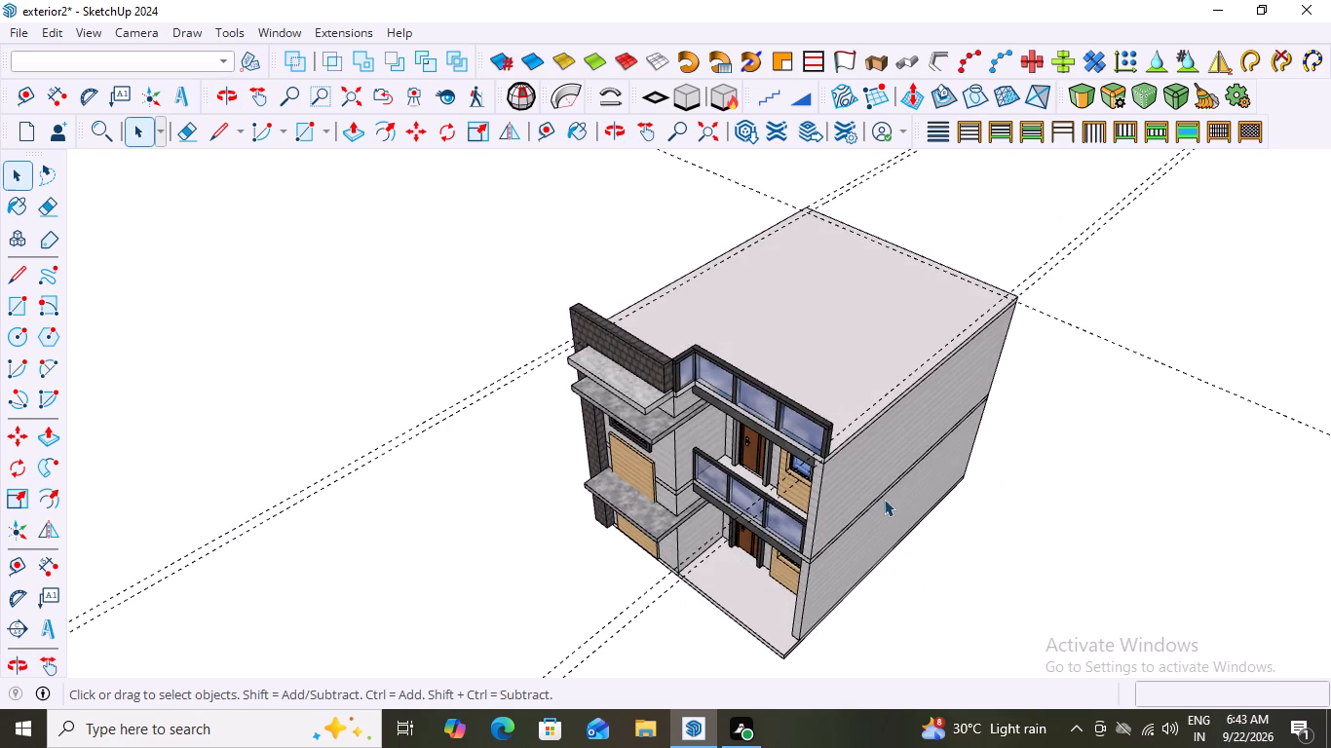
{"action": "scroll", "coordinate": [1046, 329], "scroll_direction": "up", "scroll_amount": 2}
{"action": "middle_click_drag", "start_coordinate": [1081, 432], "coordinate": [963, 490]}
{"action": "scroll", "coordinate": [967, 484], "scroll_direction": "down", "scroll_amount": 4}
{"action": "scroll", "coordinate": [1068, 404], "scroll_direction": "up", "scroll_amount": 3}
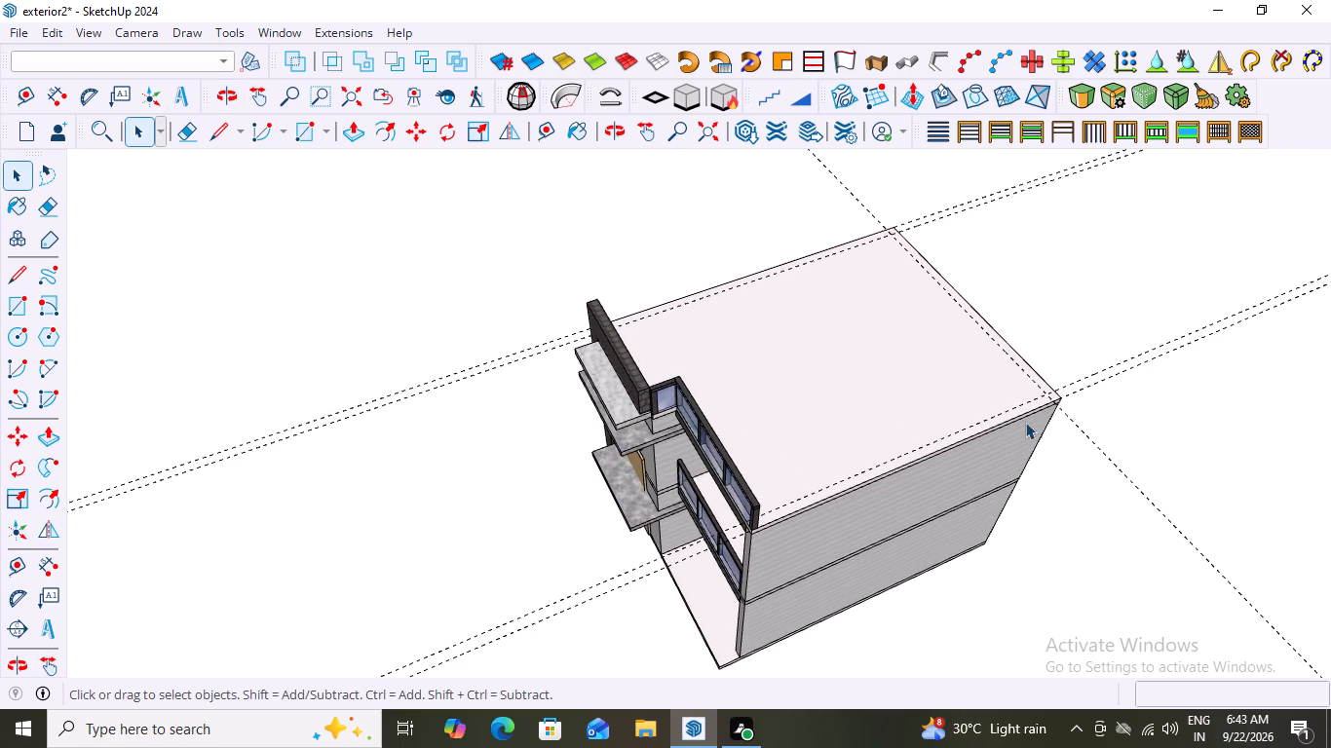
{"action": "scroll", "coordinate": [787, 547], "scroll_direction": "up", "scroll_amount": 2}
{"action": "middle_click_drag", "start_coordinate": [972, 583], "coordinate": [1053, 598]}
{"action": "scroll", "coordinate": [820, 506], "scroll_direction": "up", "scroll_amount": 3}
{"action": "scroll", "coordinate": [727, 479], "scroll_direction": "down", "scroll_amount": 4}
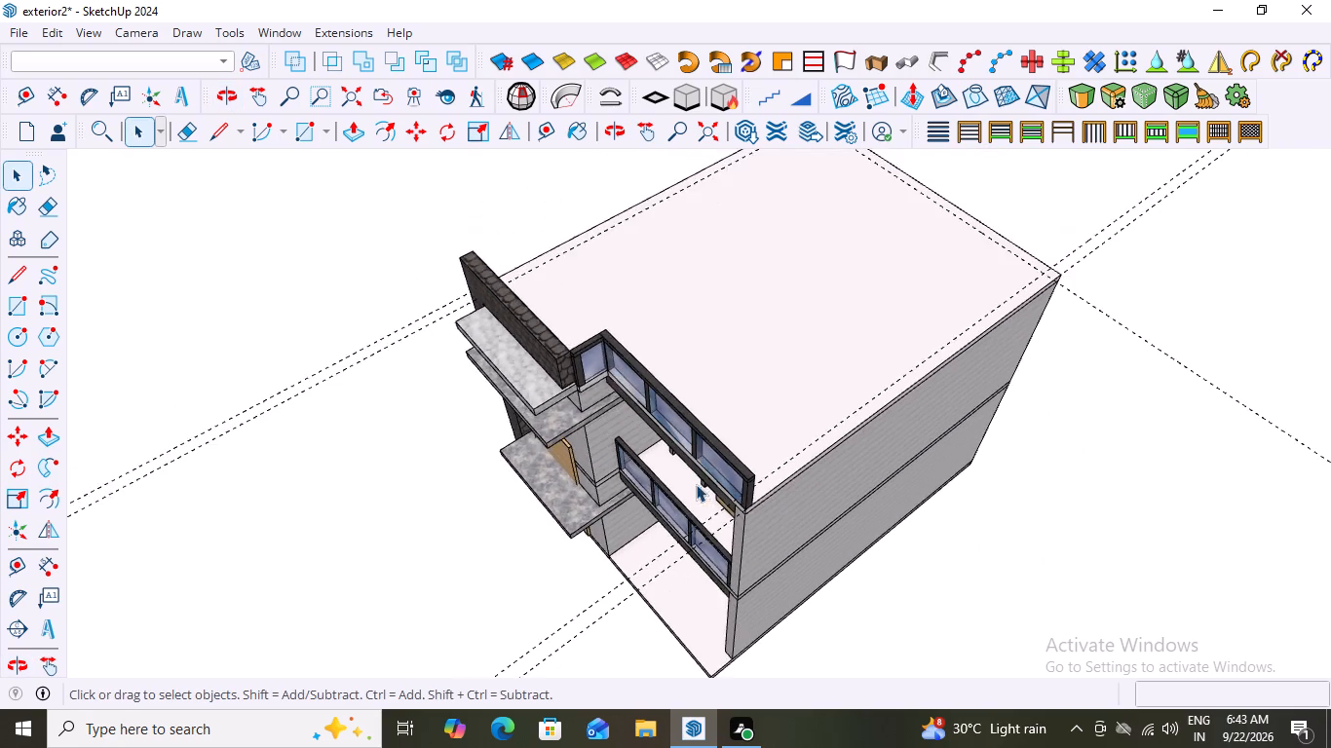
{"action": "scroll", "coordinate": [696, 484], "scroll_direction": "down", "scroll_amount": 5}
{"action": "scroll", "coordinate": [579, 345], "scroll_direction": "up", "scroll_amount": 5}
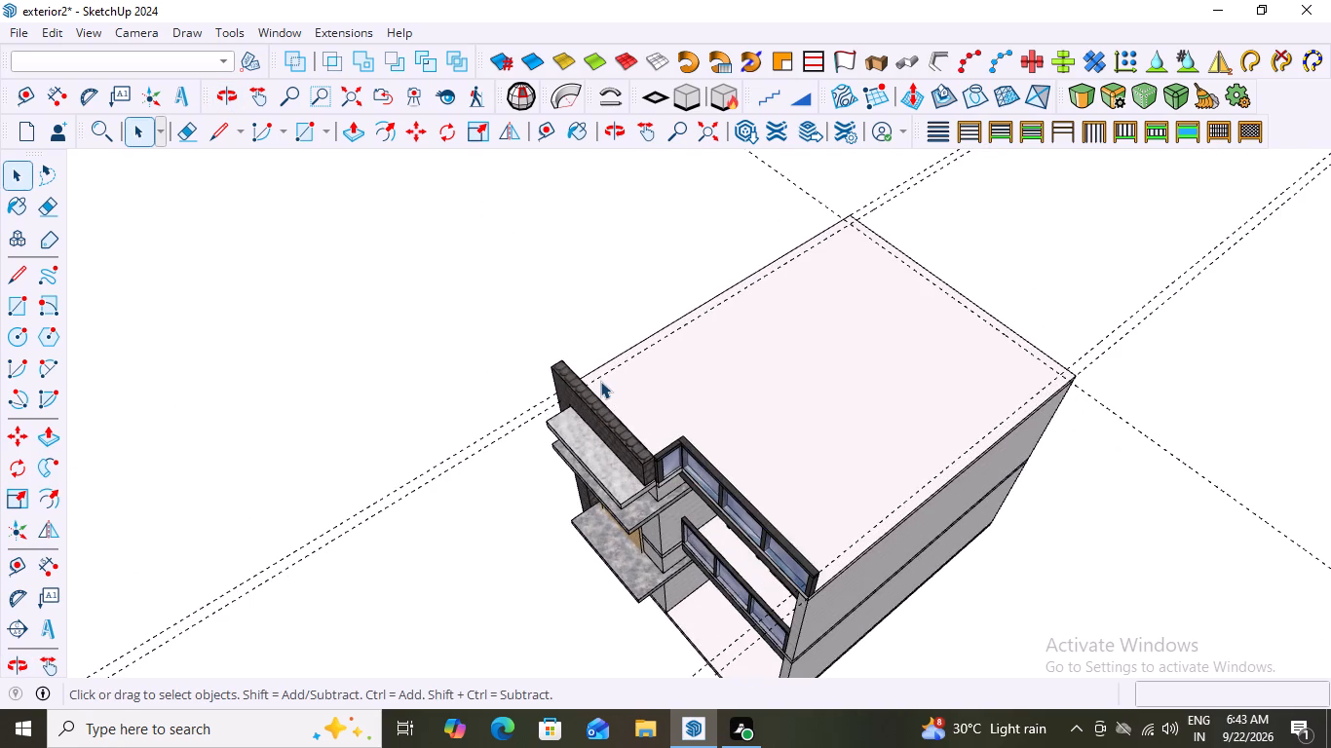
{"action": "scroll", "coordinate": [600, 381], "scroll_direction": "down", "scroll_amount": 6}
{"action": "scroll", "coordinate": [860, 405], "scroll_direction": "up", "scroll_amount": 9}
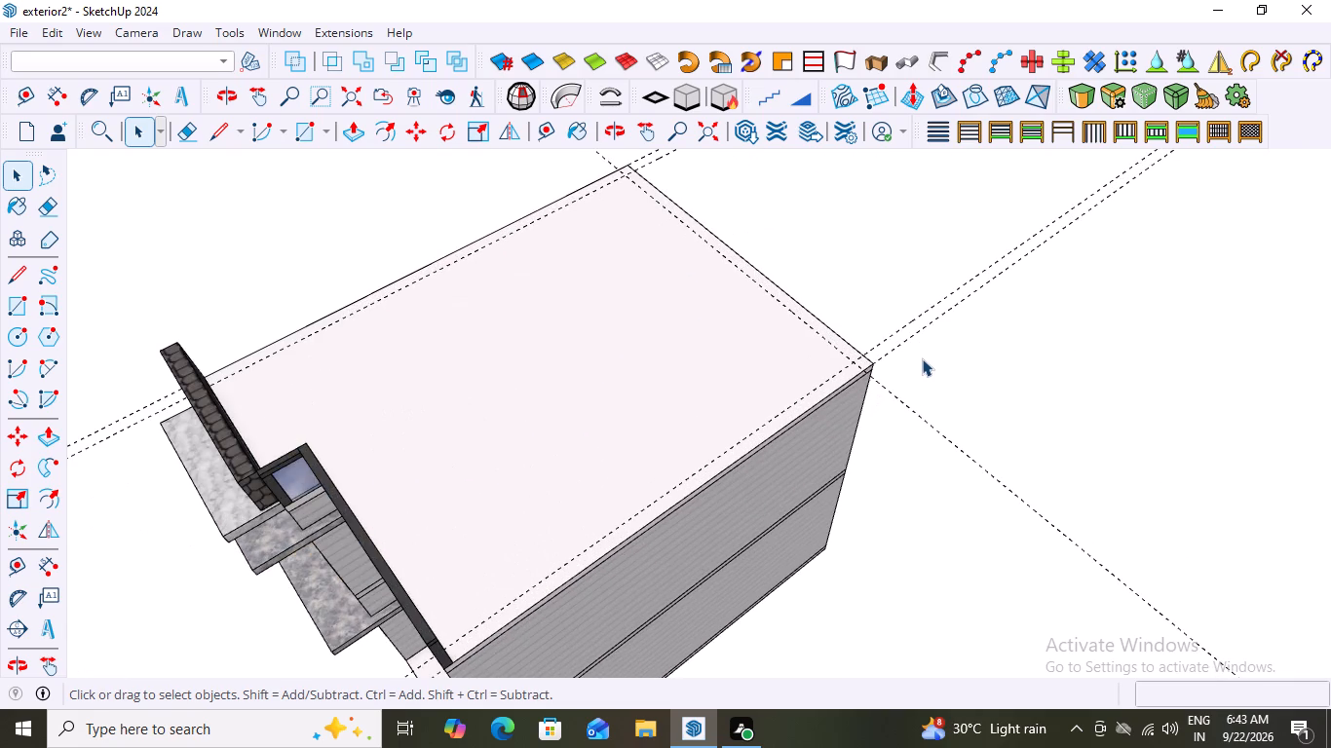
{"action": "scroll", "coordinate": [922, 357], "scroll_direction": "down", "scroll_amount": 2}
{"action": "scroll", "coordinate": [1046, 315], "scroll_direction": "down", "scroll_amount": 3}
{"action": "scroll", "coordinate": [880, 410], "scroll_direction": "down", "scroll_amount": 2}
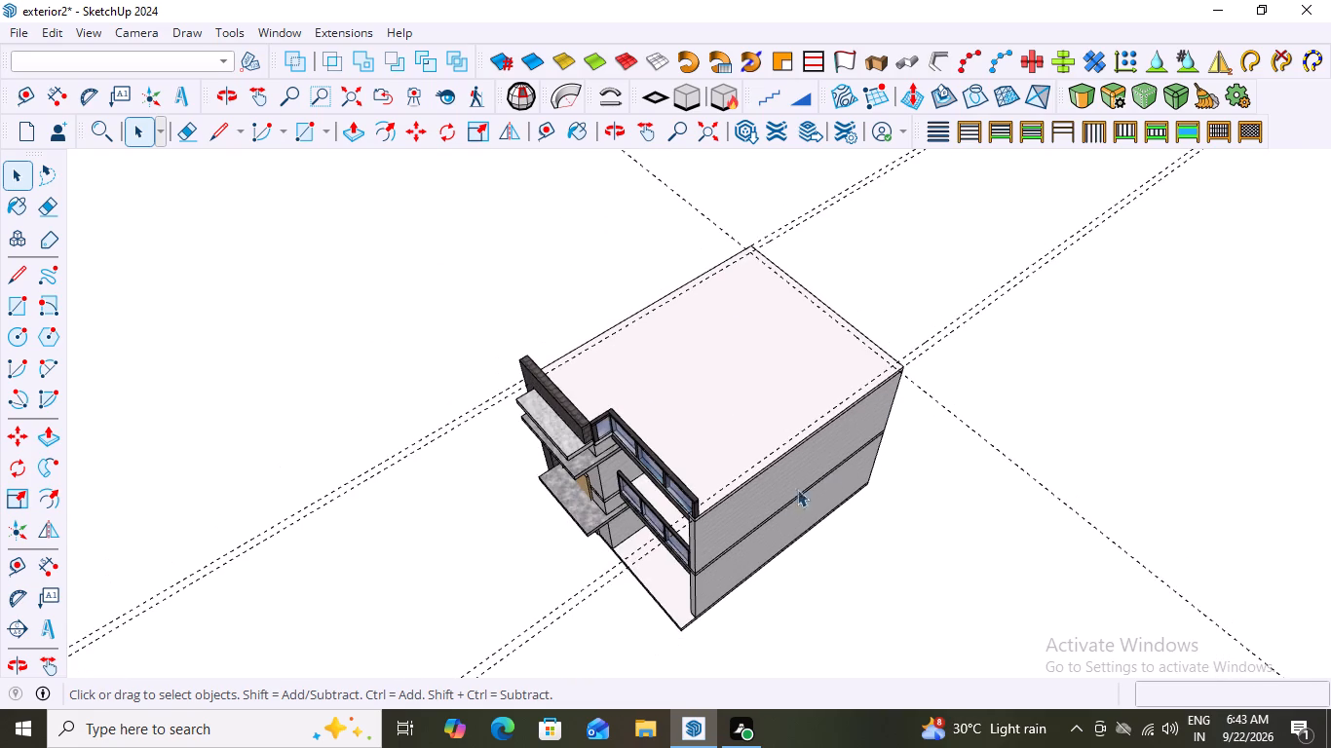
{"action": "middle_click_drag", "start_coordinate": [770, 501], "coordinate": [850, 474]}
{"action": "scroll", "coordinate": [761, 521], "scroll_direction": "up", "scroll_amount": 6}
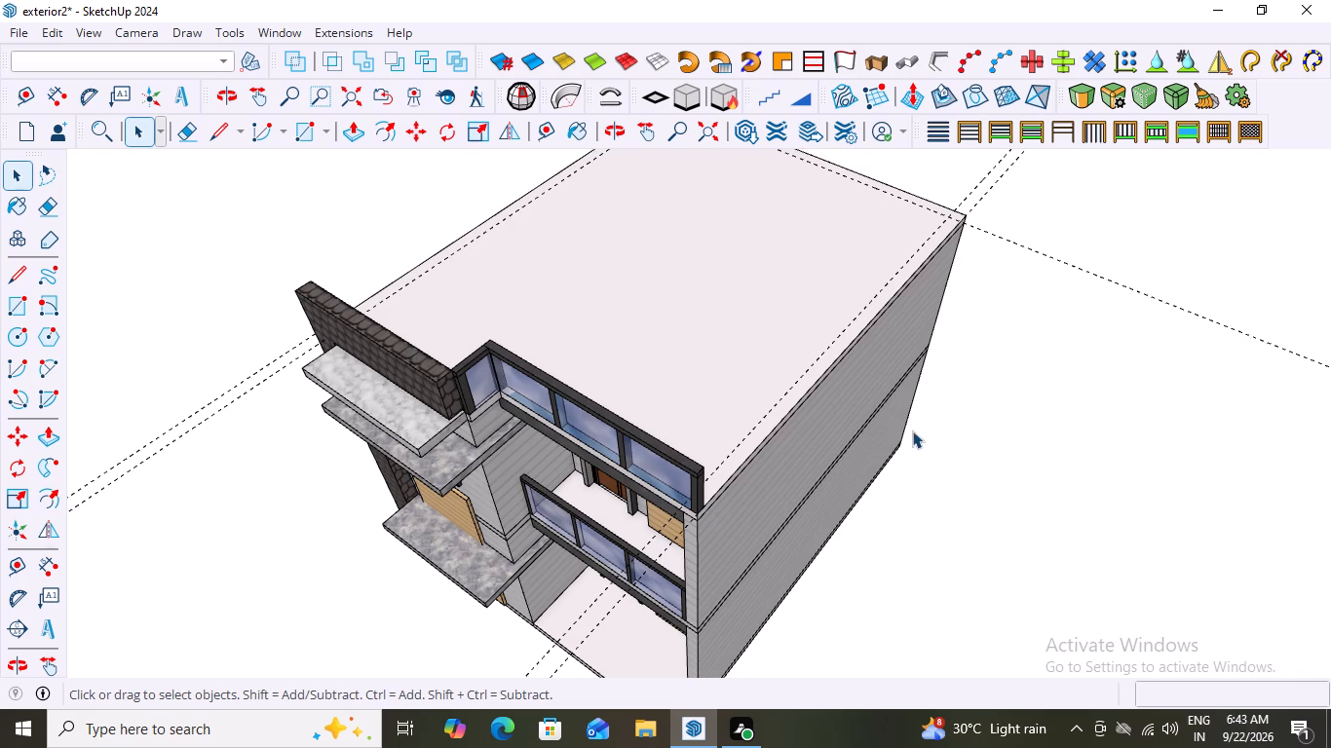
{"action": "scroll", "coordinate": [888, 431], "scroll_direction": "down", "scroll_amount": 3}
{"action": "middle_click_drag", "start_coordinate": [914, 461], "coordinate": [672, 503]}
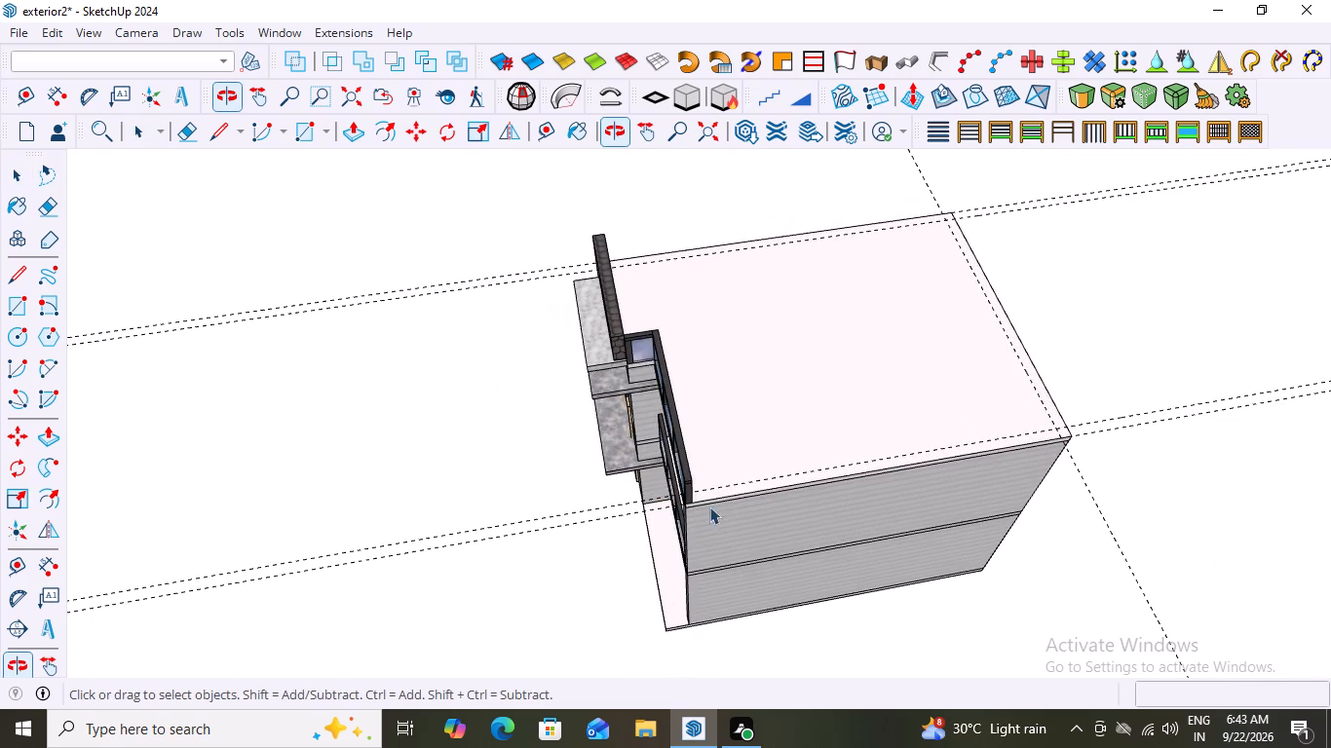
Examine the roof corner where the glass railing meets the grey side wall and the guides.
{"action": "scroll", "coordinate": [698, 500], "scroll_direction": "up", "scroll_amount": 13}
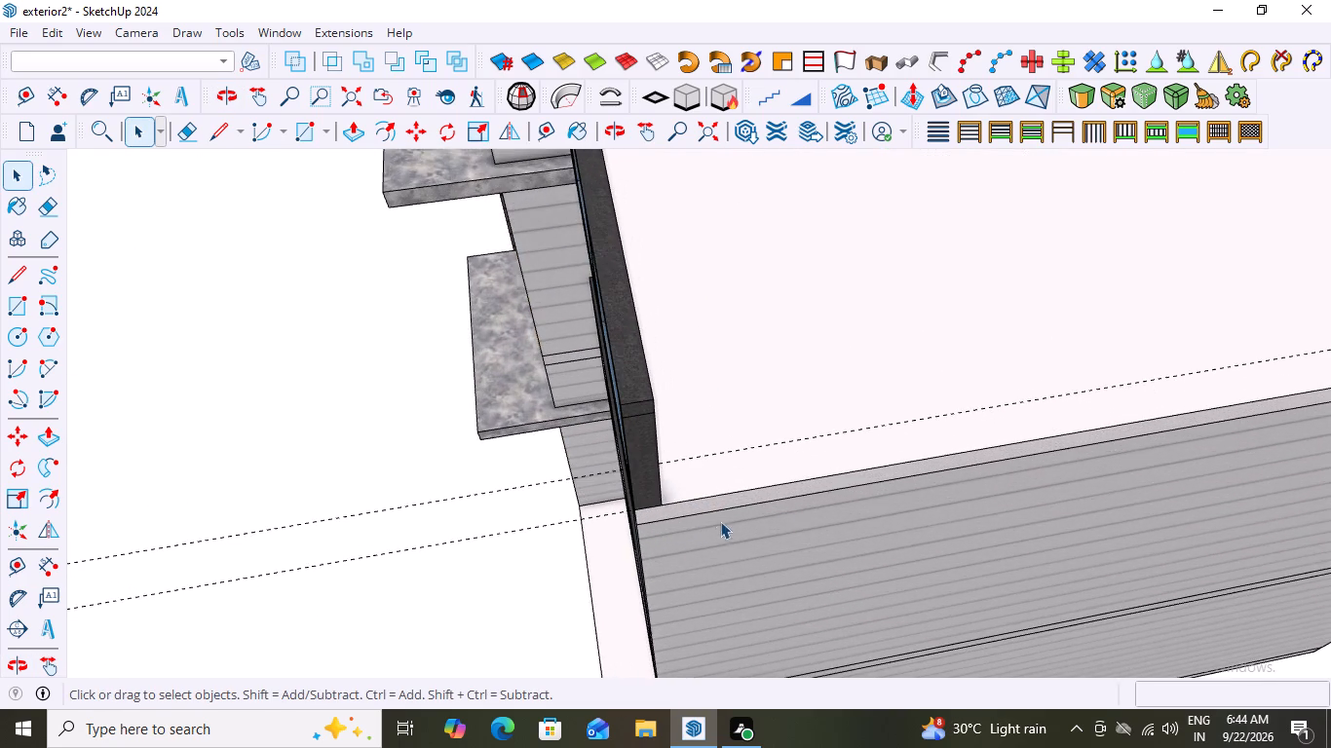
{"action": "middle_click_drag", "start_coordinate": [786, 511], "coordinate": [632, 514]}
{"action": "scroll", "coordinate": [618, 486], "scroll_direction": "down", "scroll_amount": 20}
{"action": "scroll", "coordinate": [618, 486], "scroll_direction": "down", "scroll_amount": 1}
{"action": "middle_click_drag", "start_coordinate": [750, 586], "coordinate": [761, 588]}
{"action": "middle_click_drag", "start_coordinate": [848, 602], "coordinate": [892, 608]}
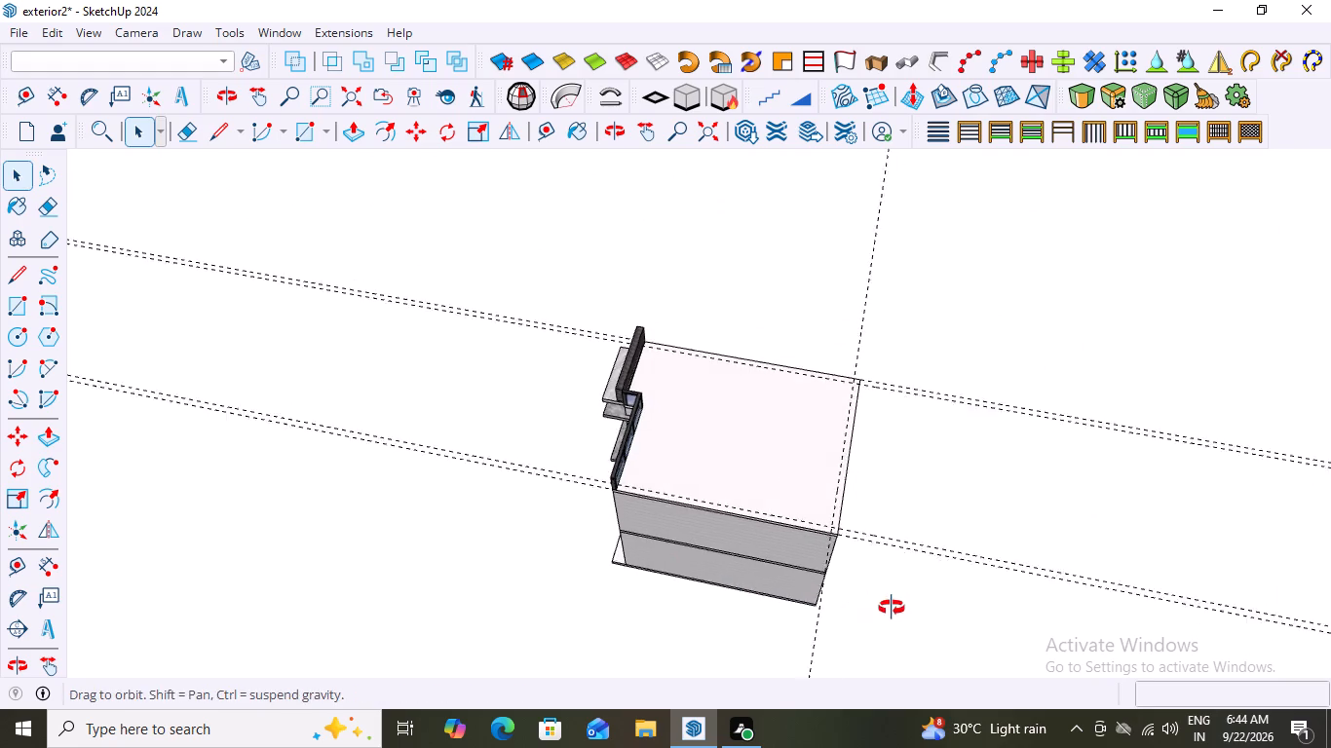
{"action": "middle_click_drag", "start_coordinate": [892, 608], "coordinate": [968, 594]}
{"action": "scroll", "coordinate": [678, 513], "scroll_direction": "up", "scroll_amount": 9}
{"action": "scroll", "coordinate": [580, 494], "scroll_direction": "up", "scroll_amount": 4}
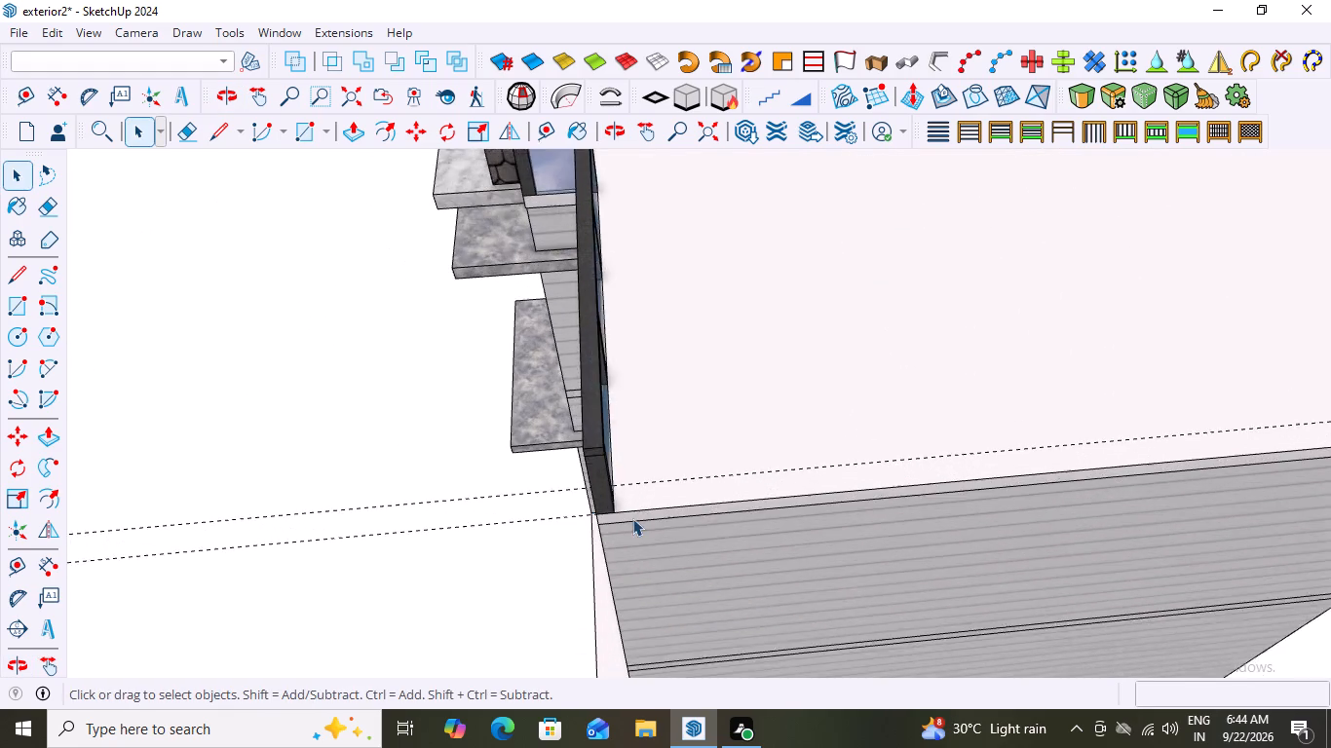
{"action": "scroll", "coordinate": [632, 518], "scroll_direction": "up", "scroll_amount": 3}
{"action": "scroll", "coordinate": [724, 424], "scroll_direction": "down", "scroll_amount": 15}
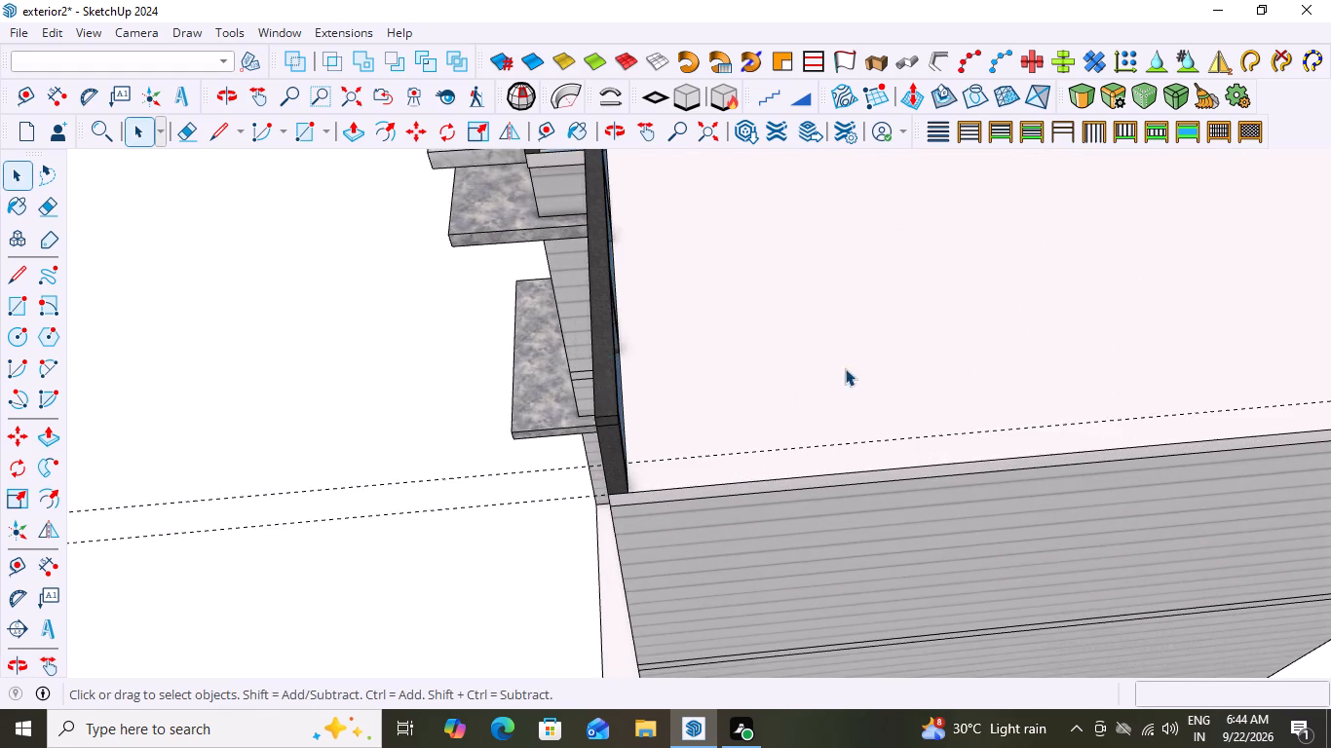
{"action": "scroll", "coordinate": [845, 368], "scroll_direction": "down", "scroll_amount": 17}
{"action": "middle_click_drag", "start_coordinate": [755, 454], "coordinate": [743, 544]}
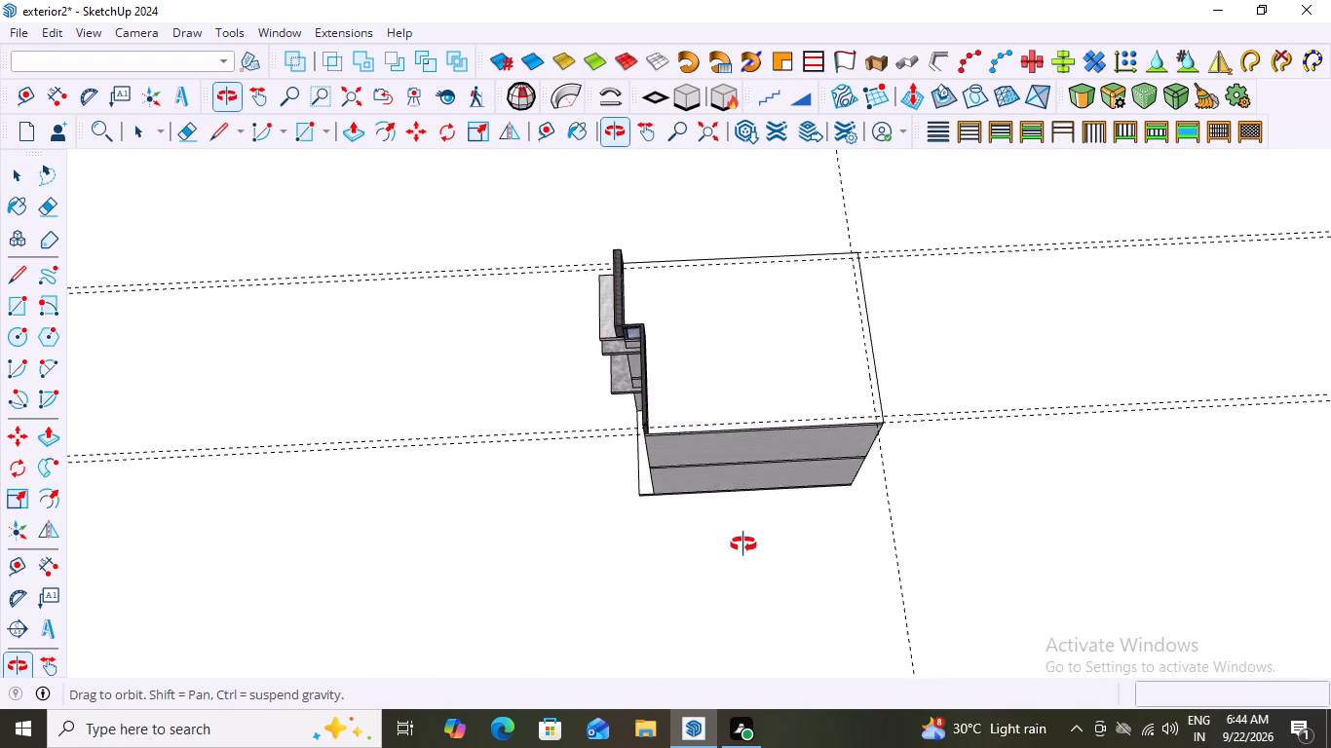
{"action": "middle_click_drag", "start_coordinate": [743, 544], "coordinate": [755, 557]}
{"action": "scroll", "coordinate": [704, 435], "scroll_direction": "up", "scroll_amount": 11}
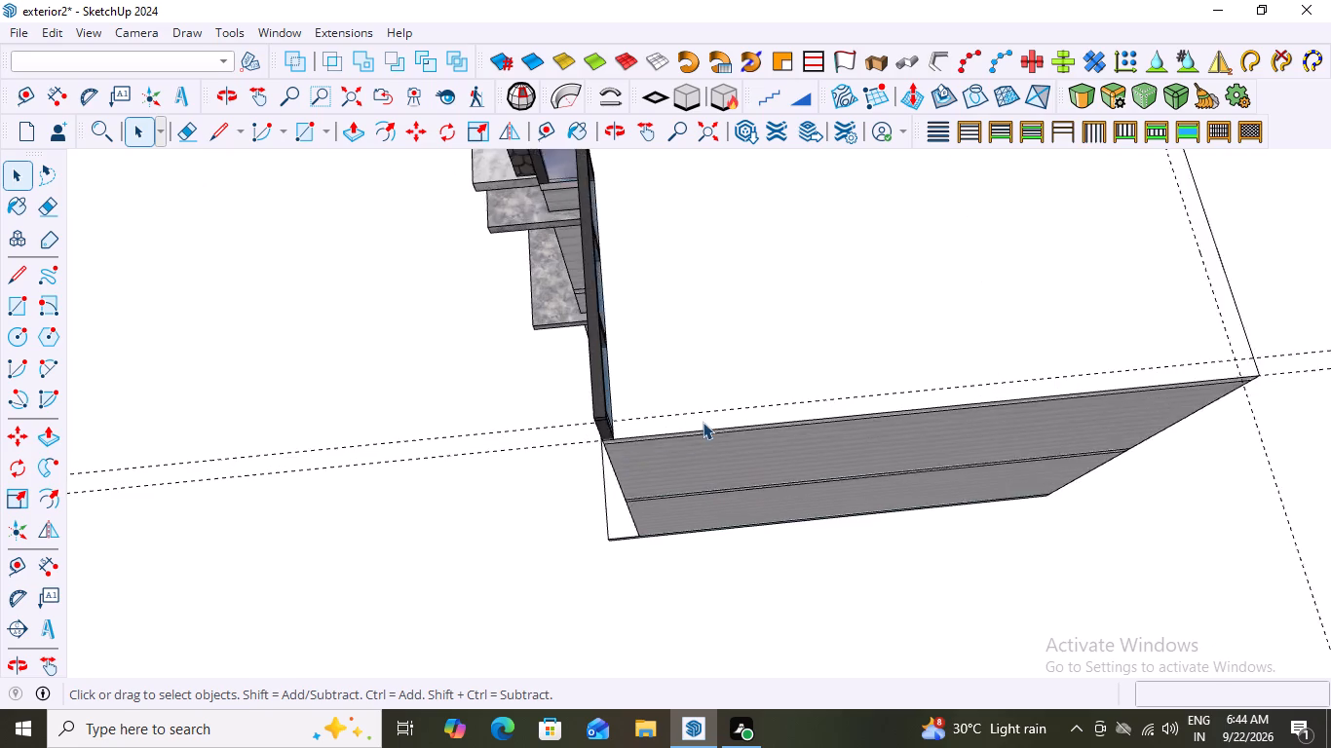
{"action": "scroll", "coordinate": [703, 422], "scroll_direction": "up", "scroll_amount": 4}
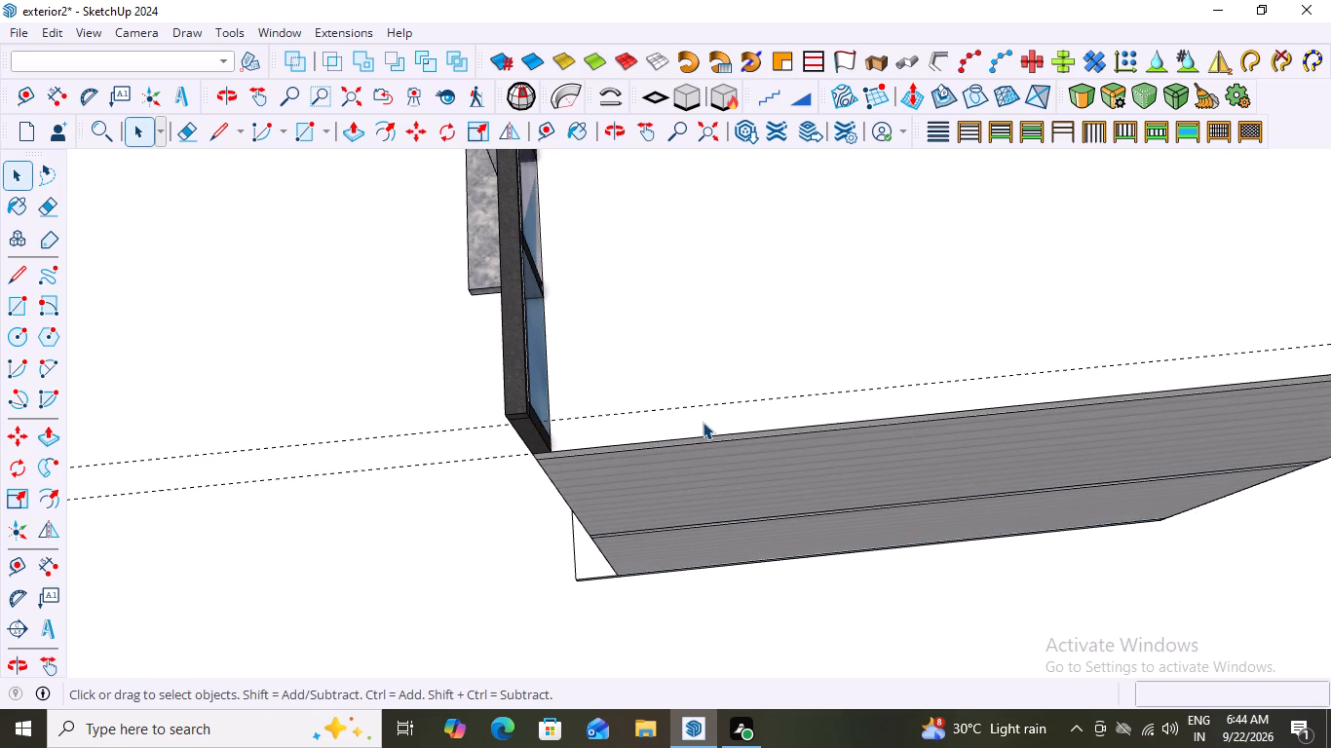
Draw a line about 25' 7 5/8" long along the roof edge above the grey side wall, from the railing's end to the rear corner.
{"action": "key", "text": "l"}
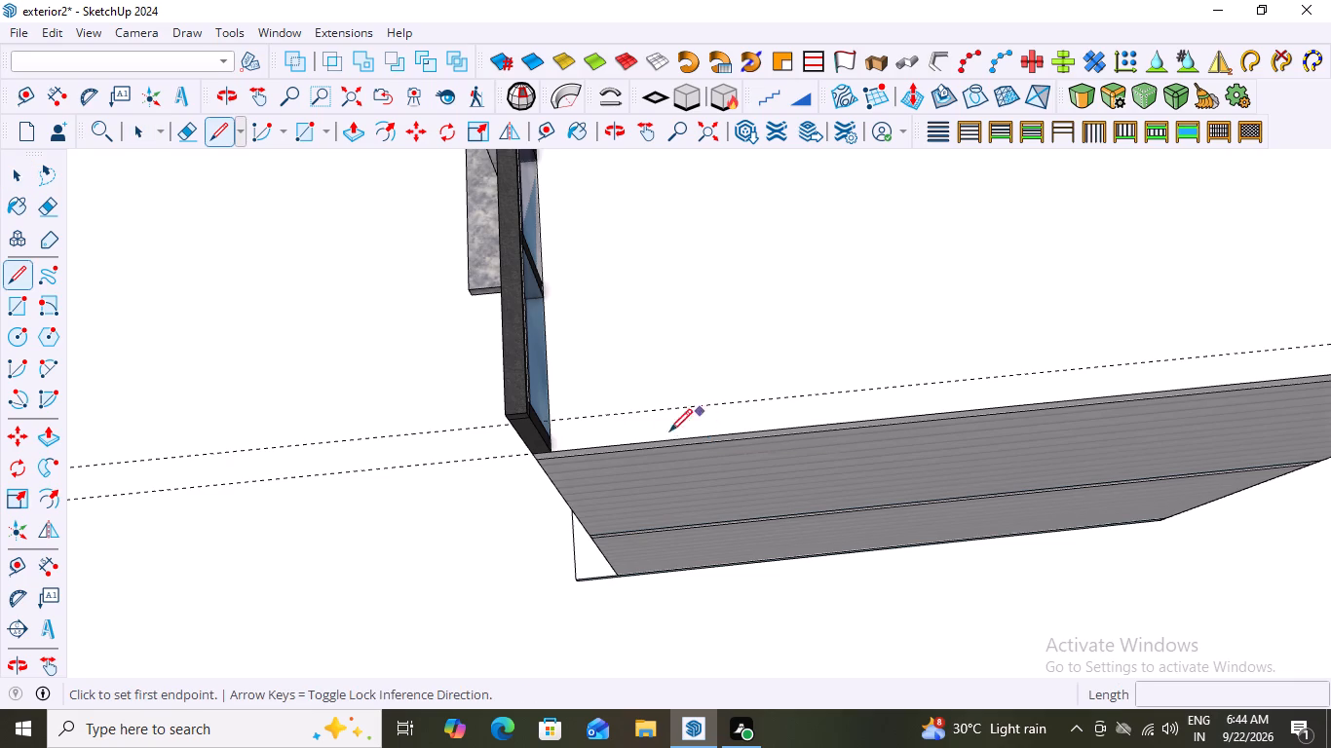
{"action": "scroll", "coordinate": [588, 445], "scroll_direction": "down", "scroll_amount": 13}
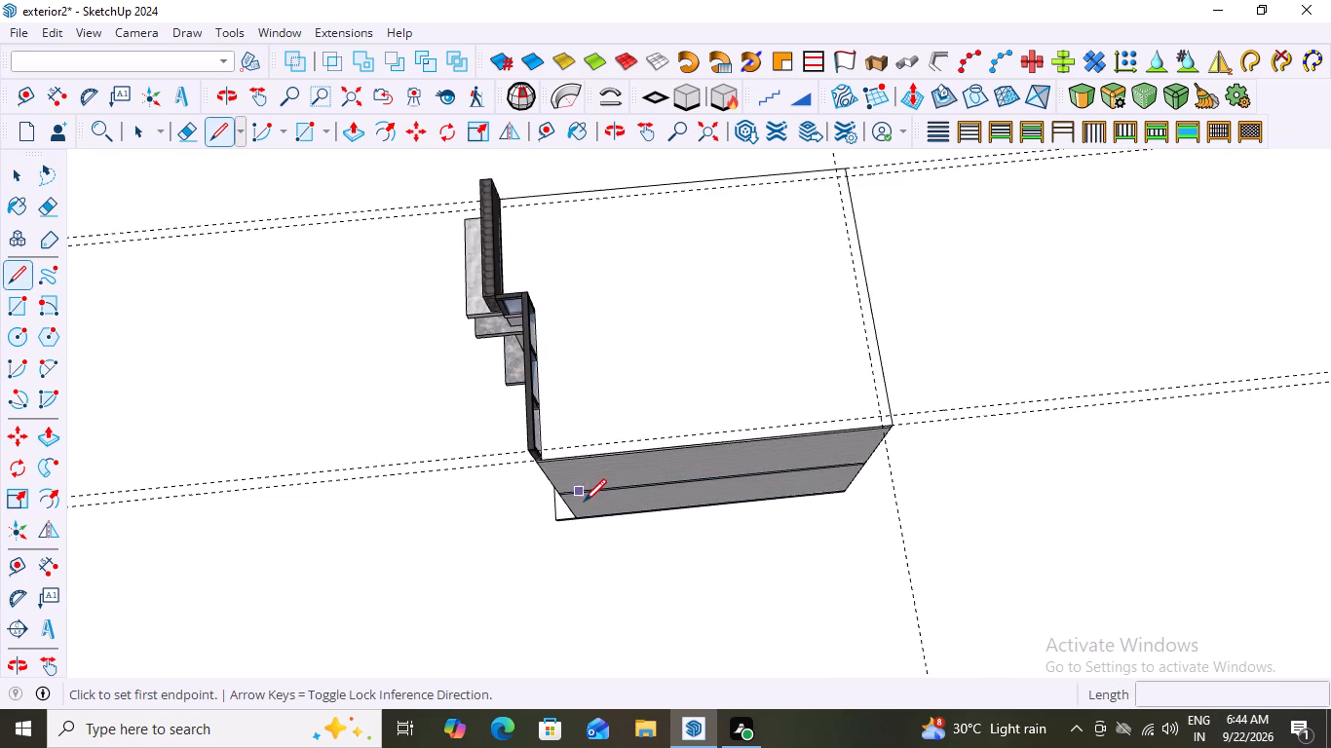
{"action": "scroll", "coordinate": [597, 515], "scroll_direction": "down", "scroll_amount": 1}
{"action": "scroll", "coordinate": [883, 495], "scroll_direction": "up", "scroll_amount": 5}
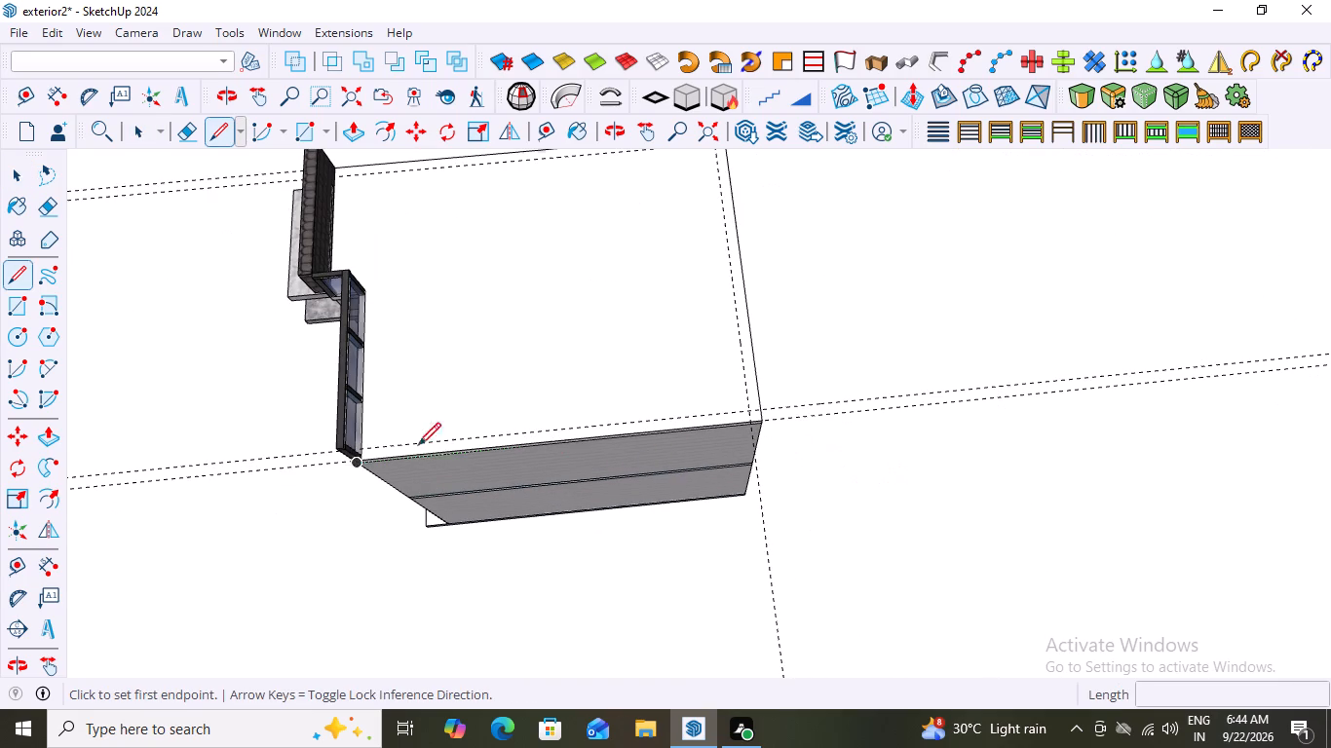
{"action": "scroll", "coordinate": [344, 470], "scroll_direction": "up", "scroll_amount": 15}
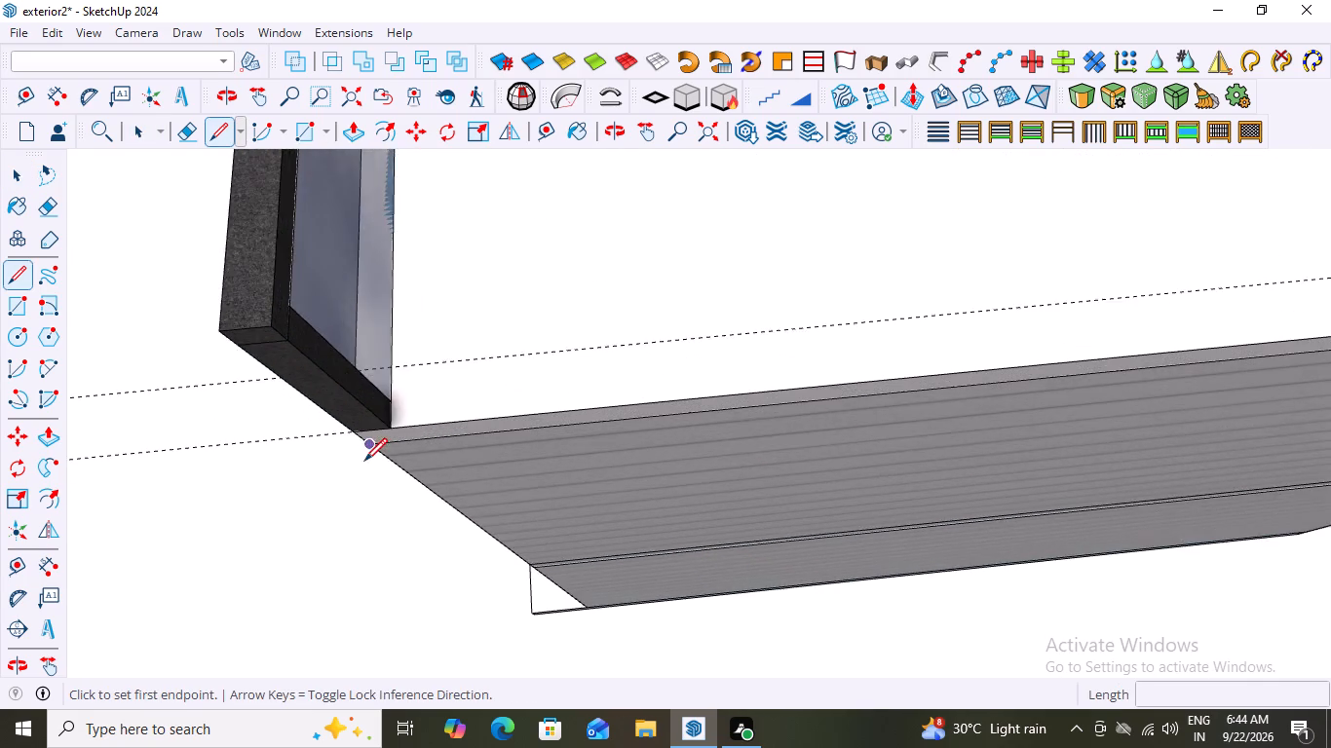
{"action": "scroll", "coordinate": [364, 461], "scroll_direction": "up", "scroll_amount": 2}
{"action": "left_click", "coordinate": [418, 394]}
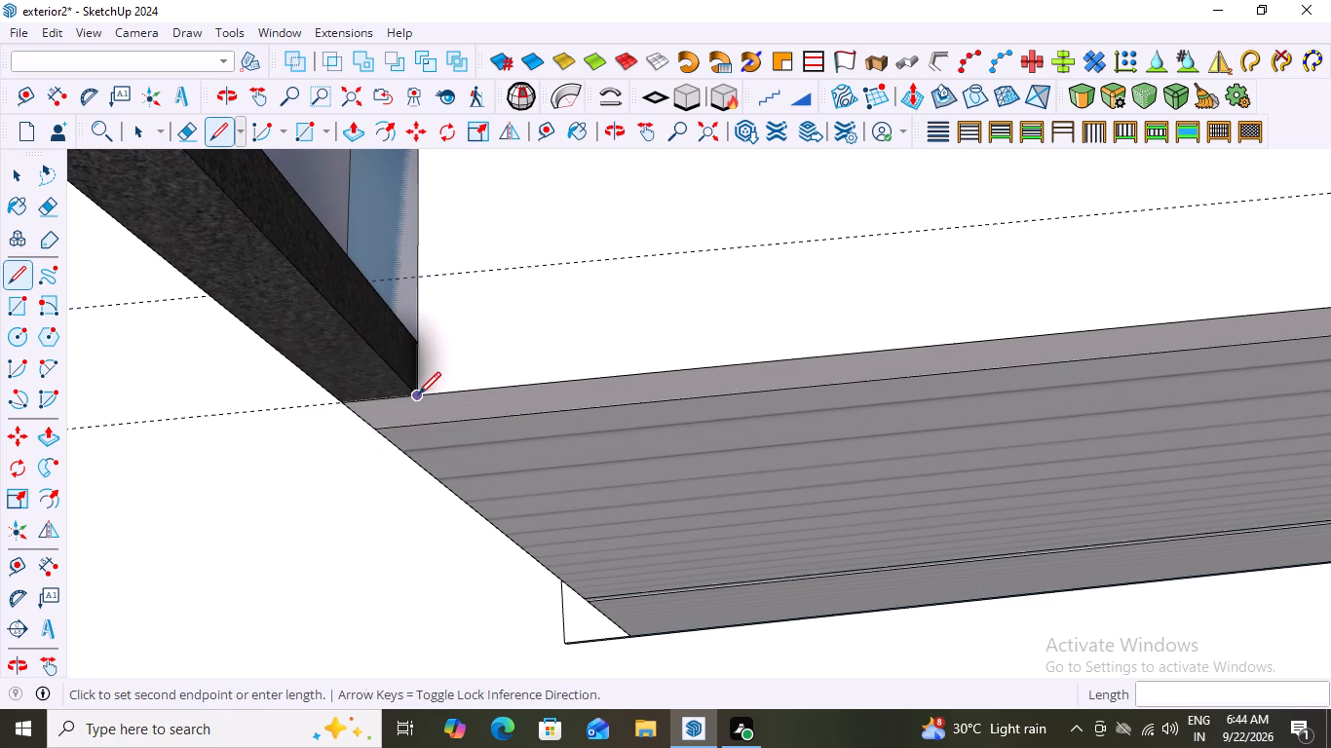
{"action": "scroll", "coordinate": [316, 417], "scroll_direction": "down", "scroll_amount": 19}
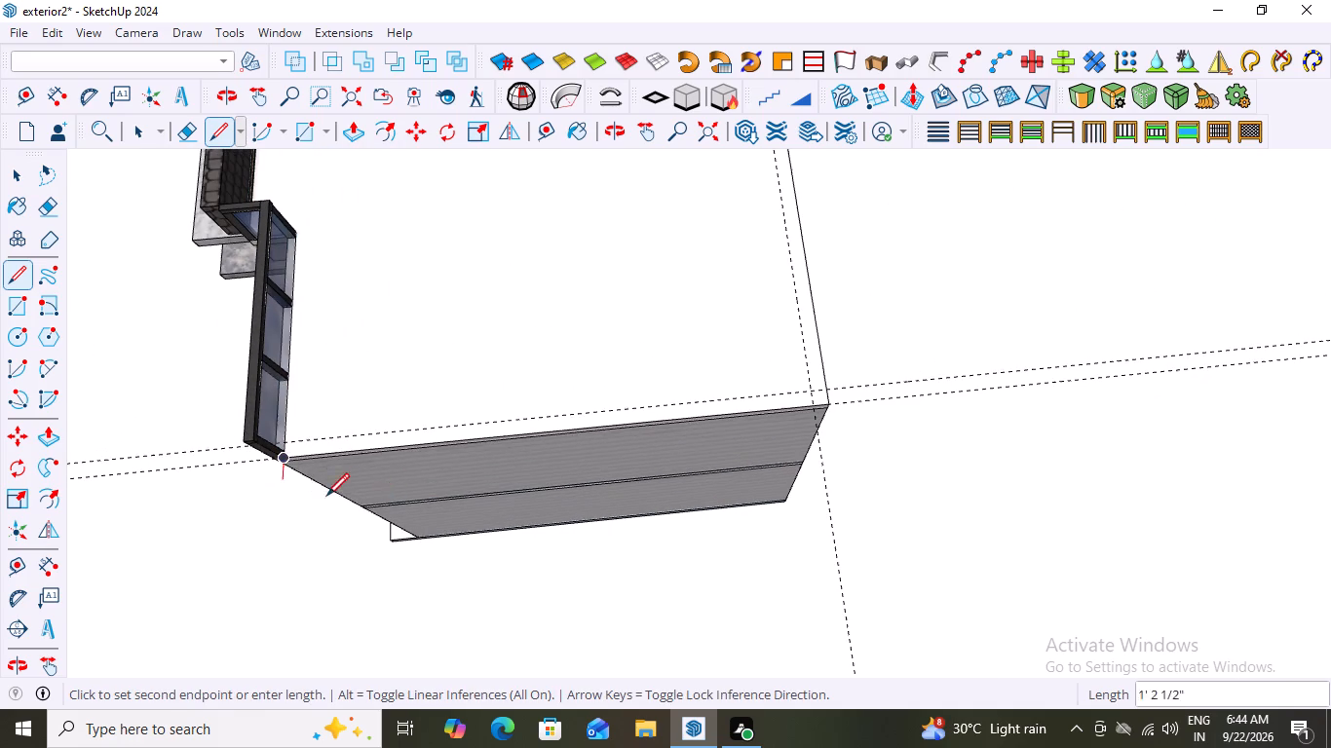
{"action": "scroll", "coordinate": [837, 400], "scroll_direction": "up", "scroll_amount": 2}
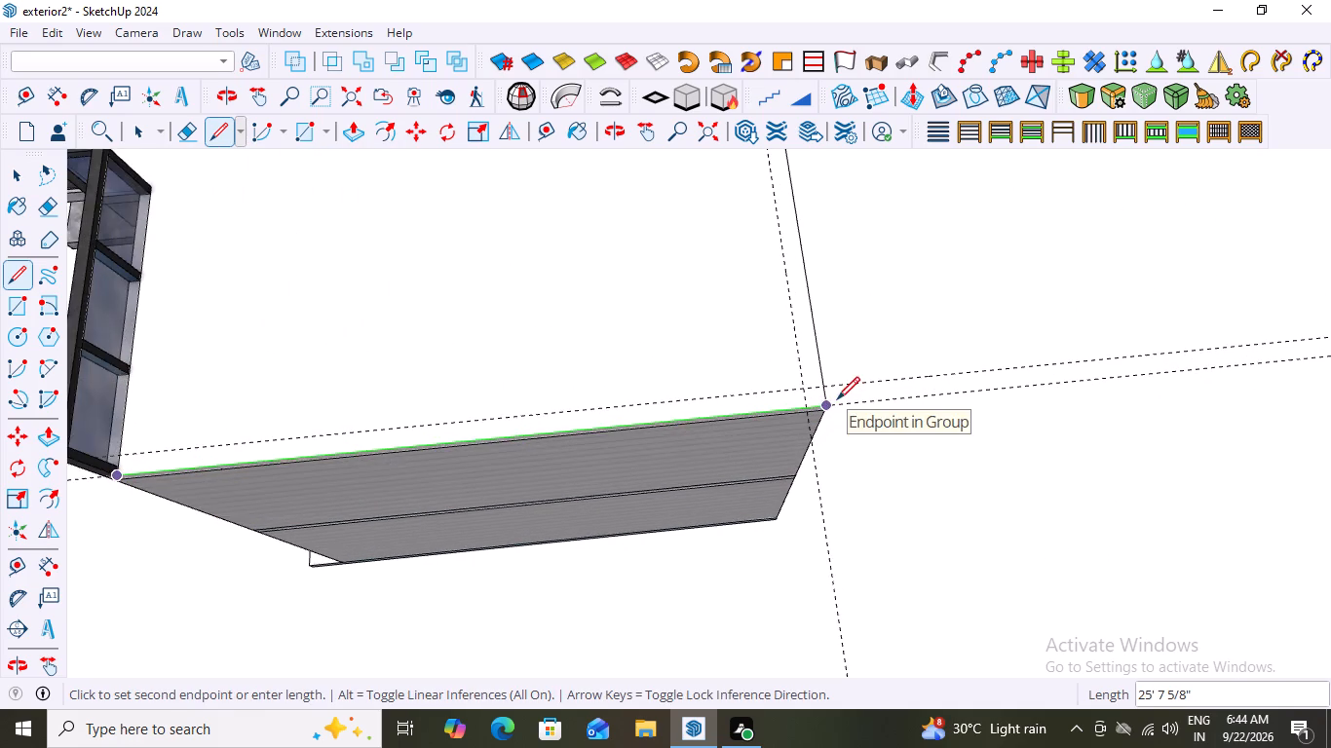
{"action": "scroll", "coordinate": [837, 399], "scroll_direction": "up", "scroll_amount": 1}
{"action": "left_click", "coordinate": [822, 408]}
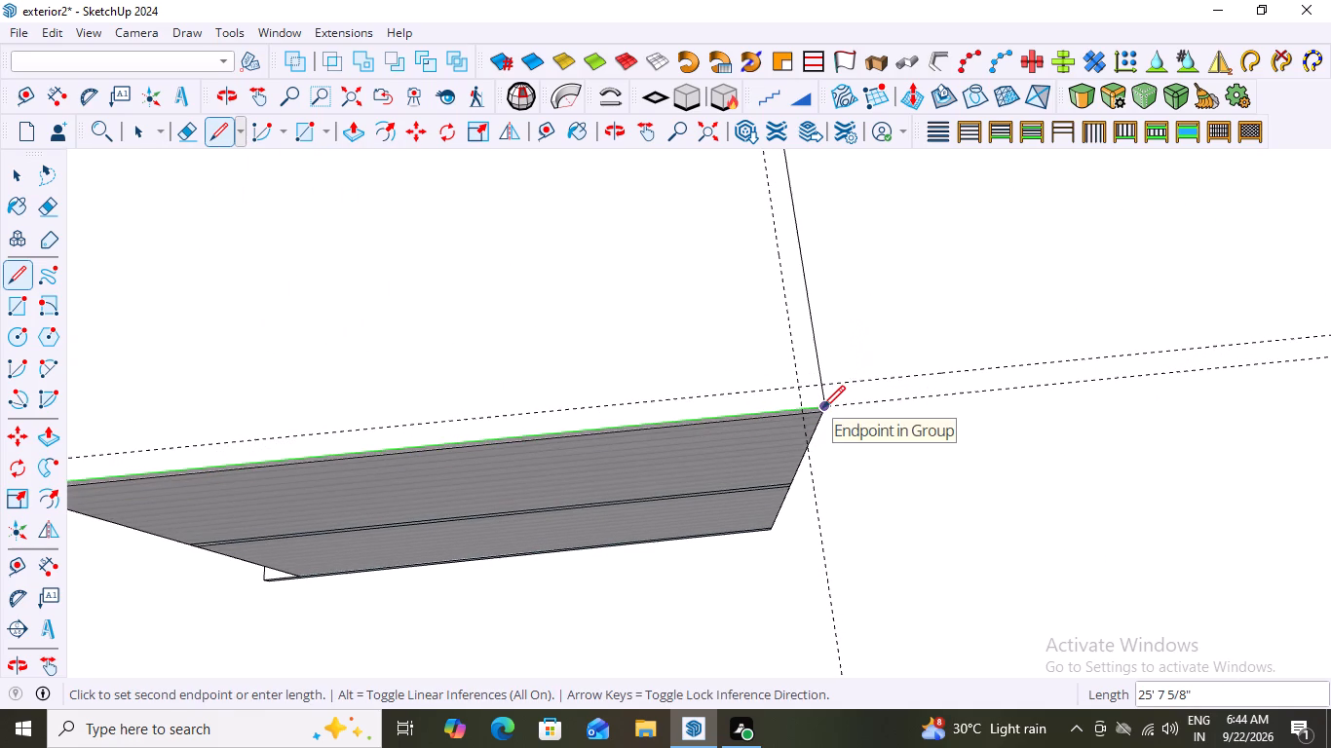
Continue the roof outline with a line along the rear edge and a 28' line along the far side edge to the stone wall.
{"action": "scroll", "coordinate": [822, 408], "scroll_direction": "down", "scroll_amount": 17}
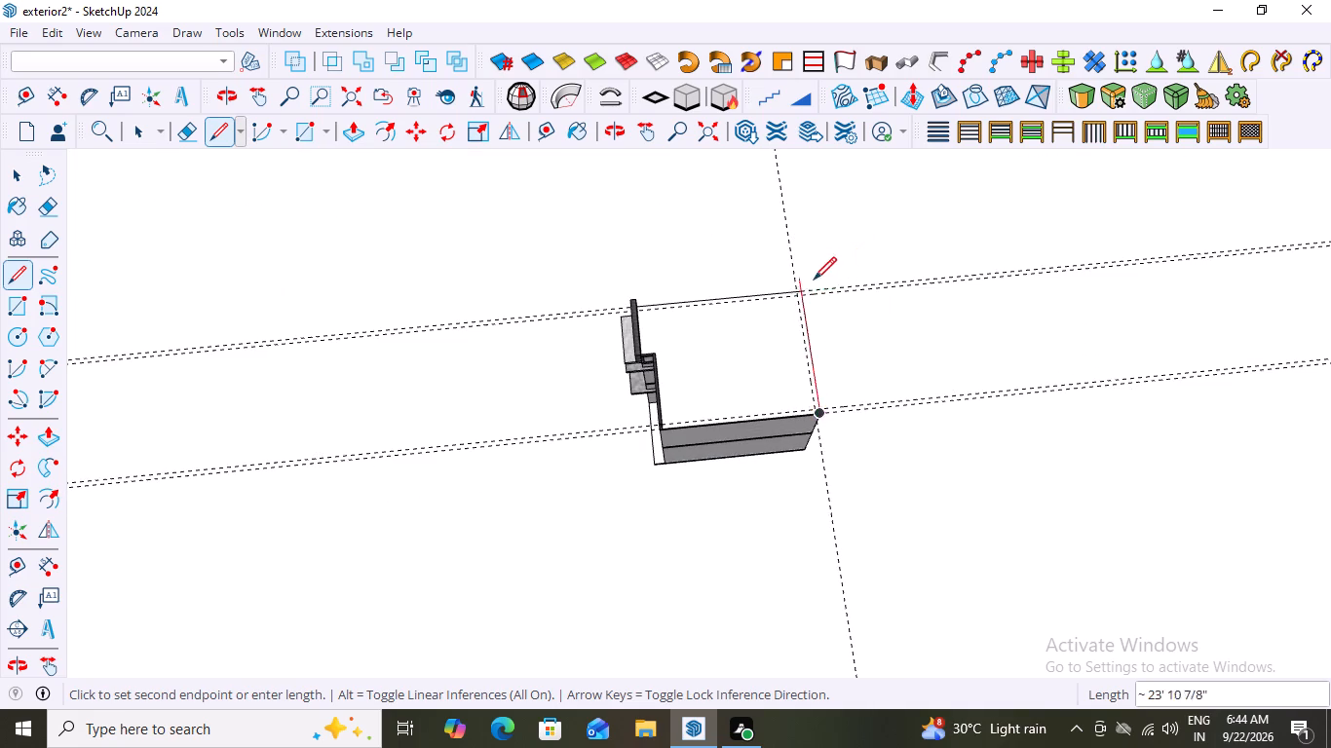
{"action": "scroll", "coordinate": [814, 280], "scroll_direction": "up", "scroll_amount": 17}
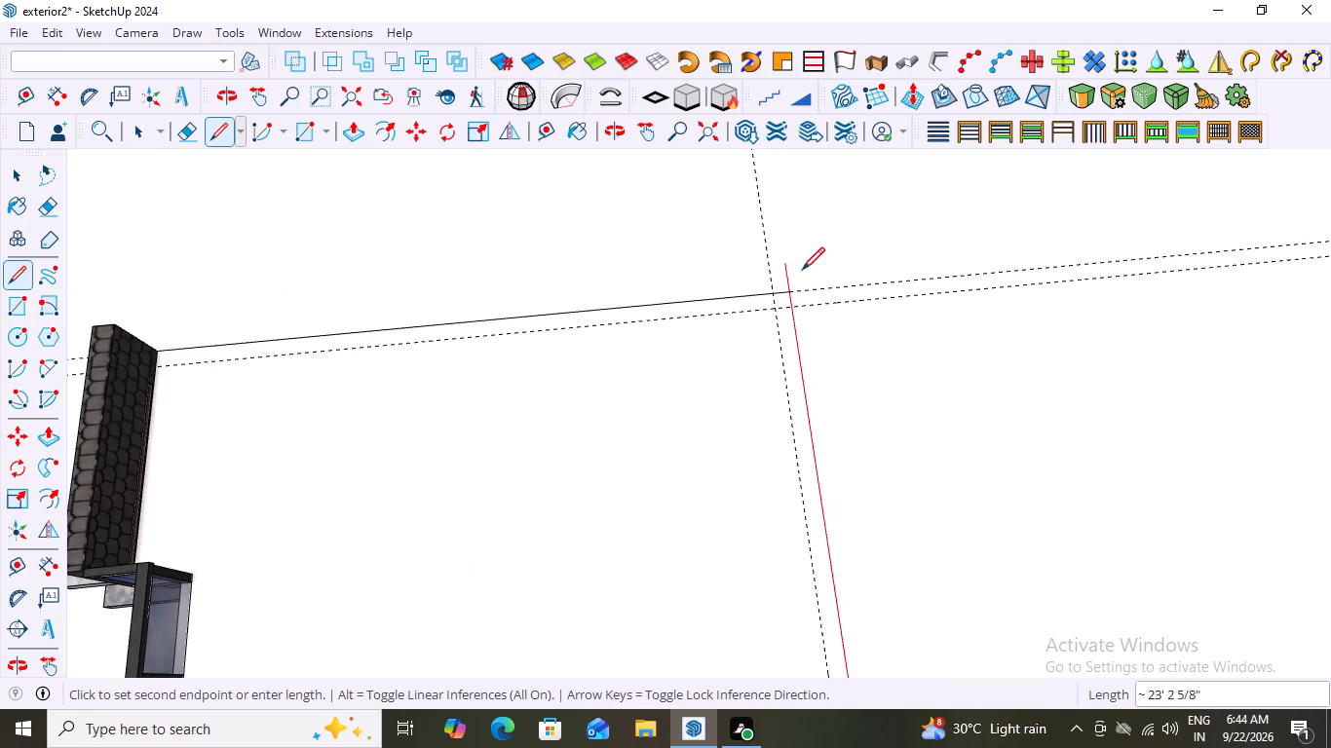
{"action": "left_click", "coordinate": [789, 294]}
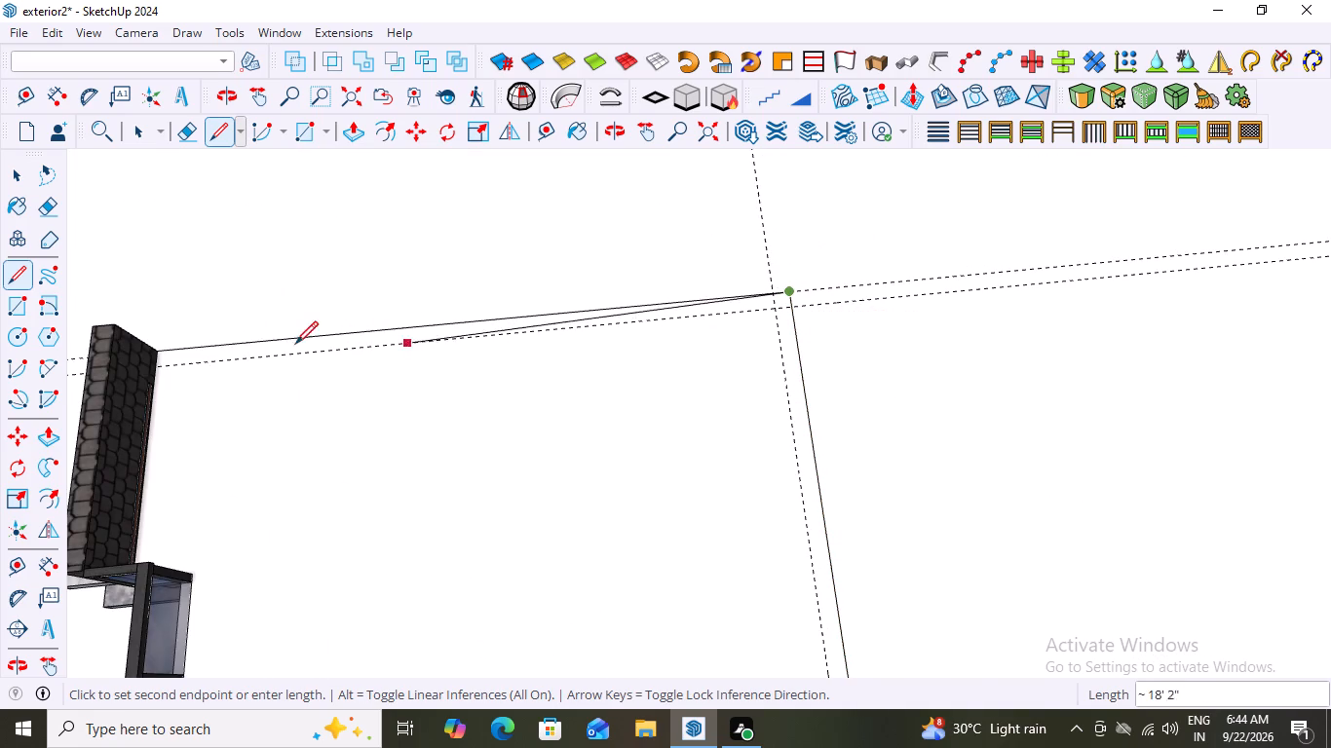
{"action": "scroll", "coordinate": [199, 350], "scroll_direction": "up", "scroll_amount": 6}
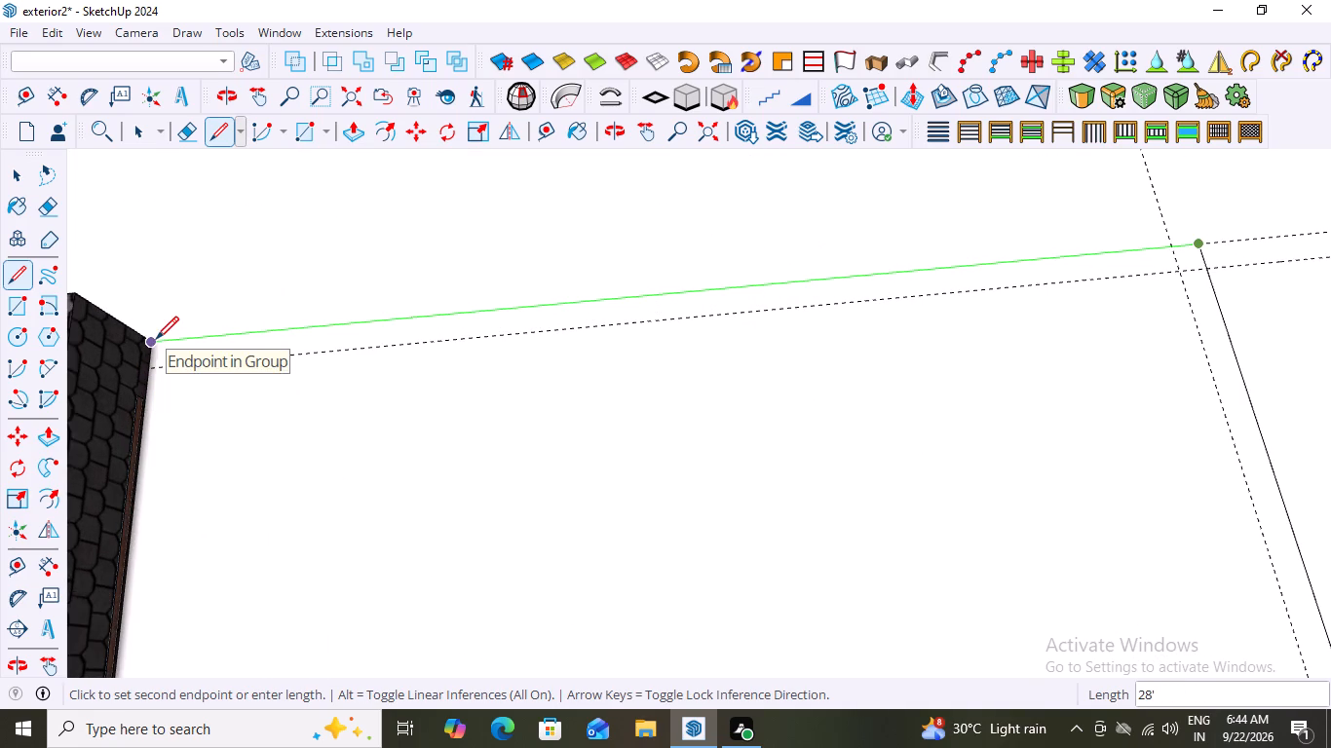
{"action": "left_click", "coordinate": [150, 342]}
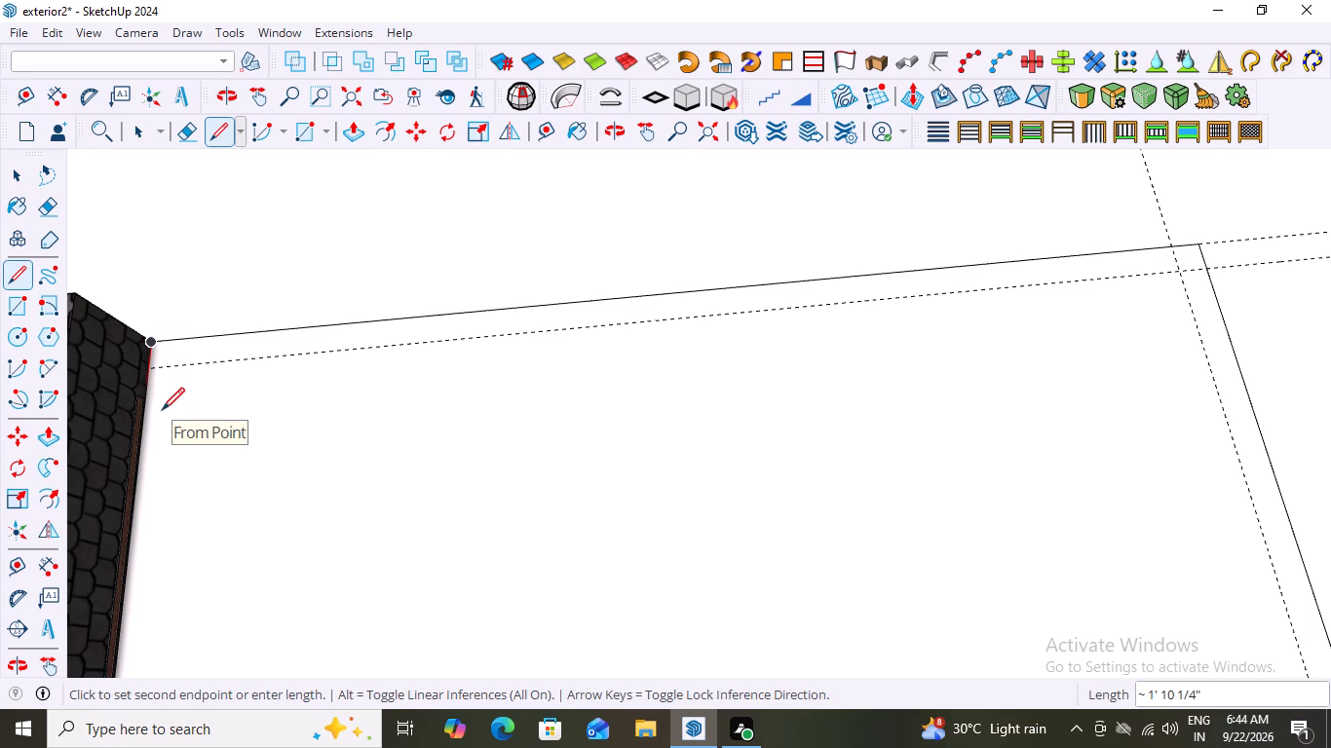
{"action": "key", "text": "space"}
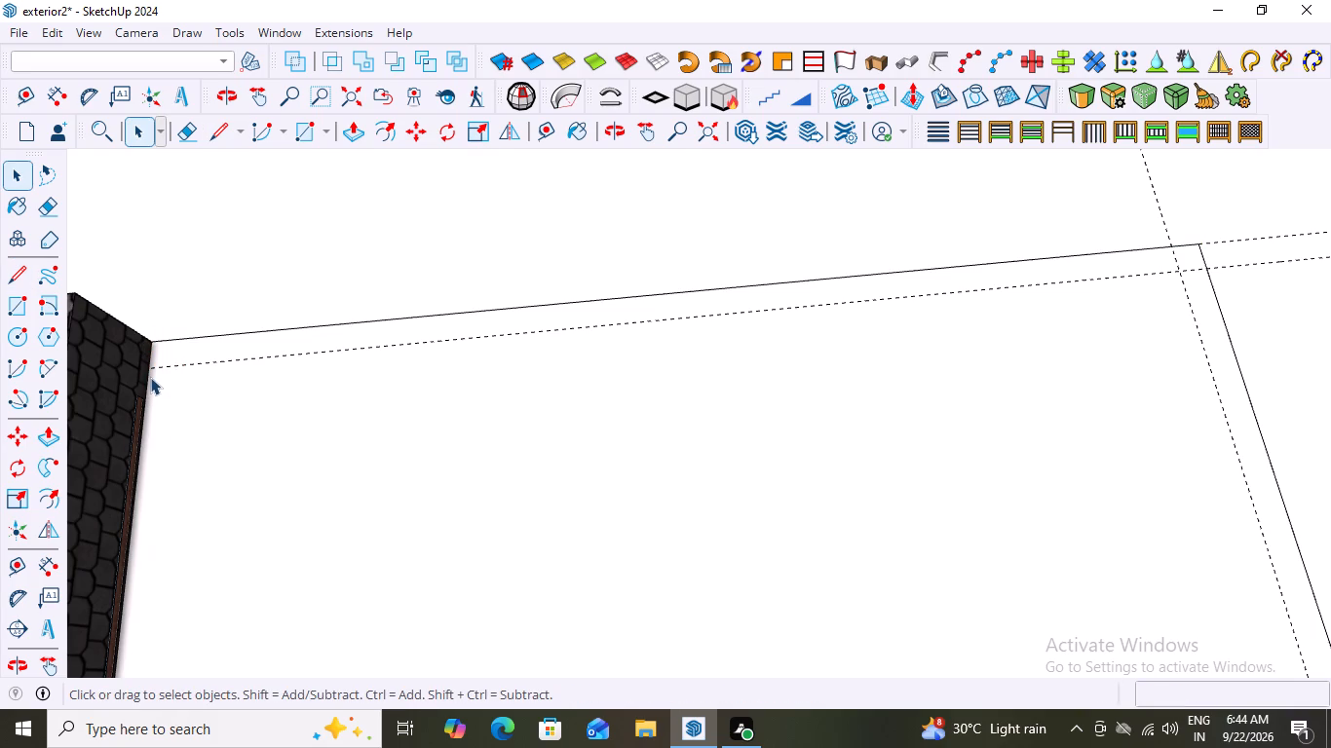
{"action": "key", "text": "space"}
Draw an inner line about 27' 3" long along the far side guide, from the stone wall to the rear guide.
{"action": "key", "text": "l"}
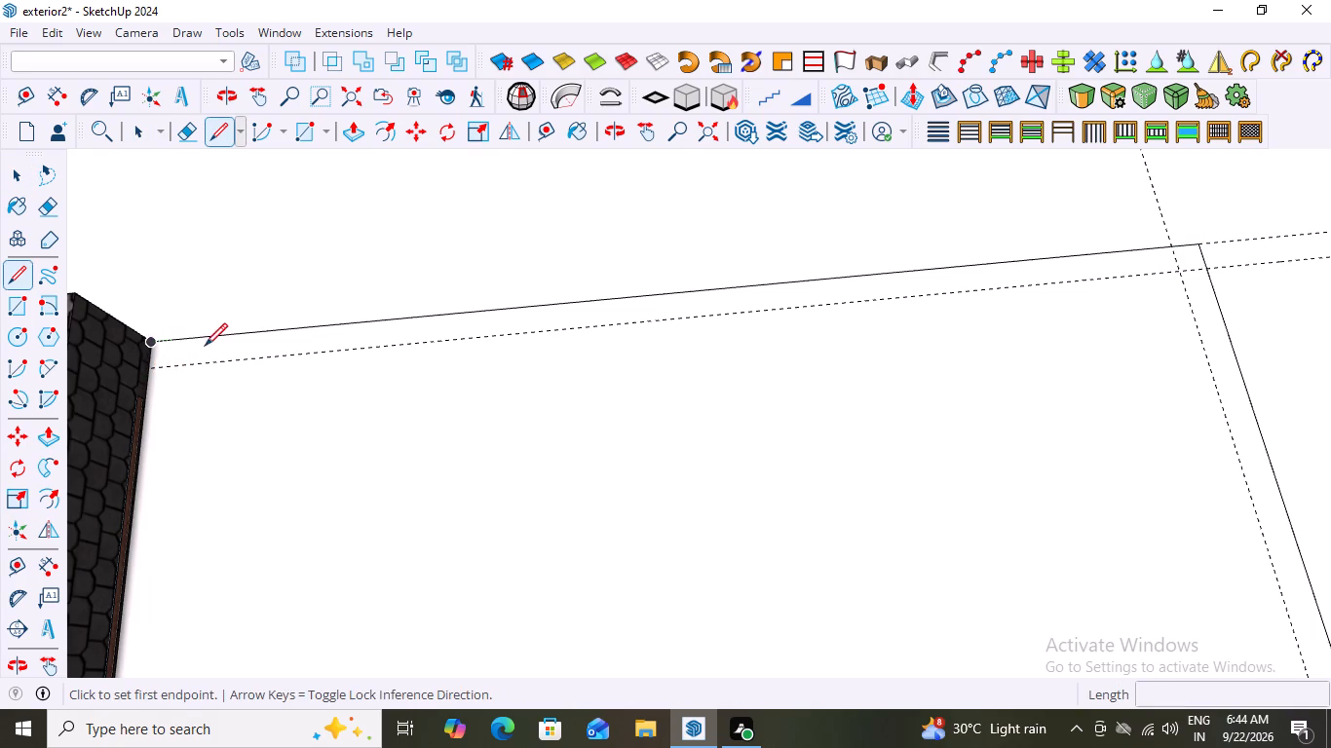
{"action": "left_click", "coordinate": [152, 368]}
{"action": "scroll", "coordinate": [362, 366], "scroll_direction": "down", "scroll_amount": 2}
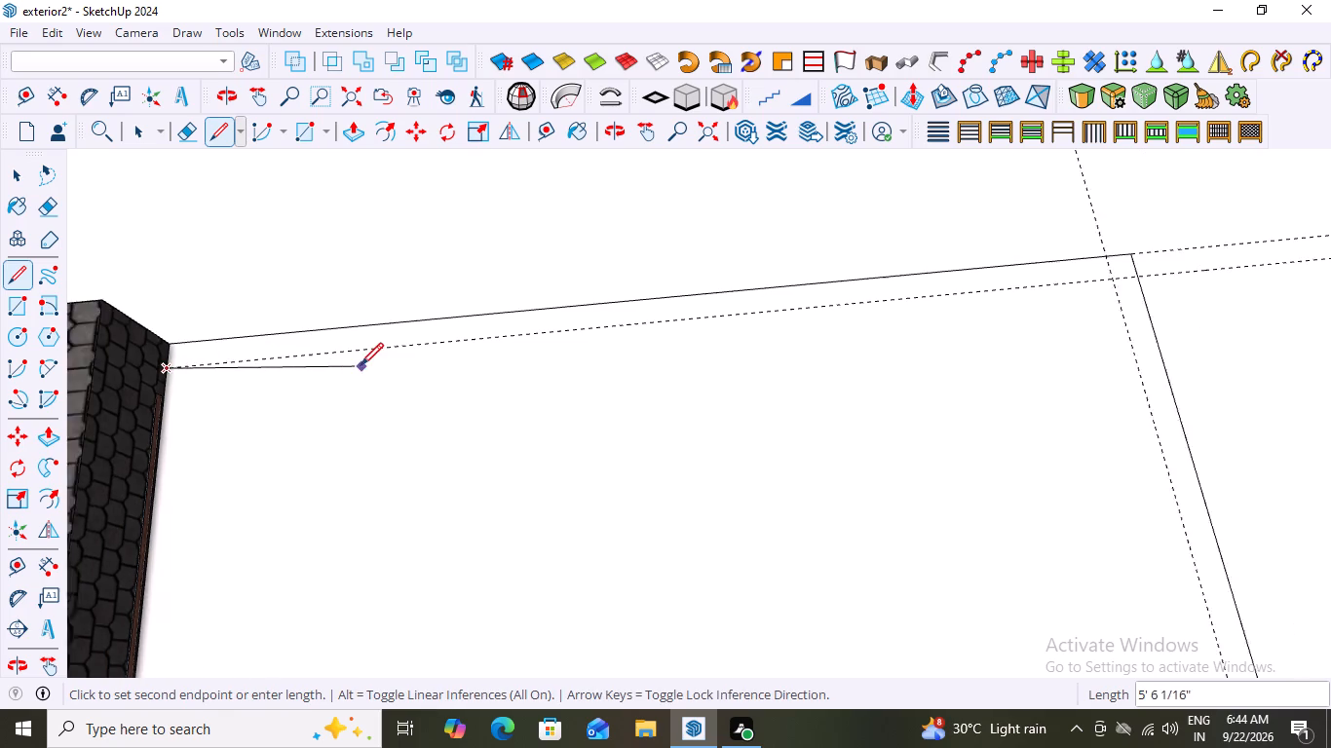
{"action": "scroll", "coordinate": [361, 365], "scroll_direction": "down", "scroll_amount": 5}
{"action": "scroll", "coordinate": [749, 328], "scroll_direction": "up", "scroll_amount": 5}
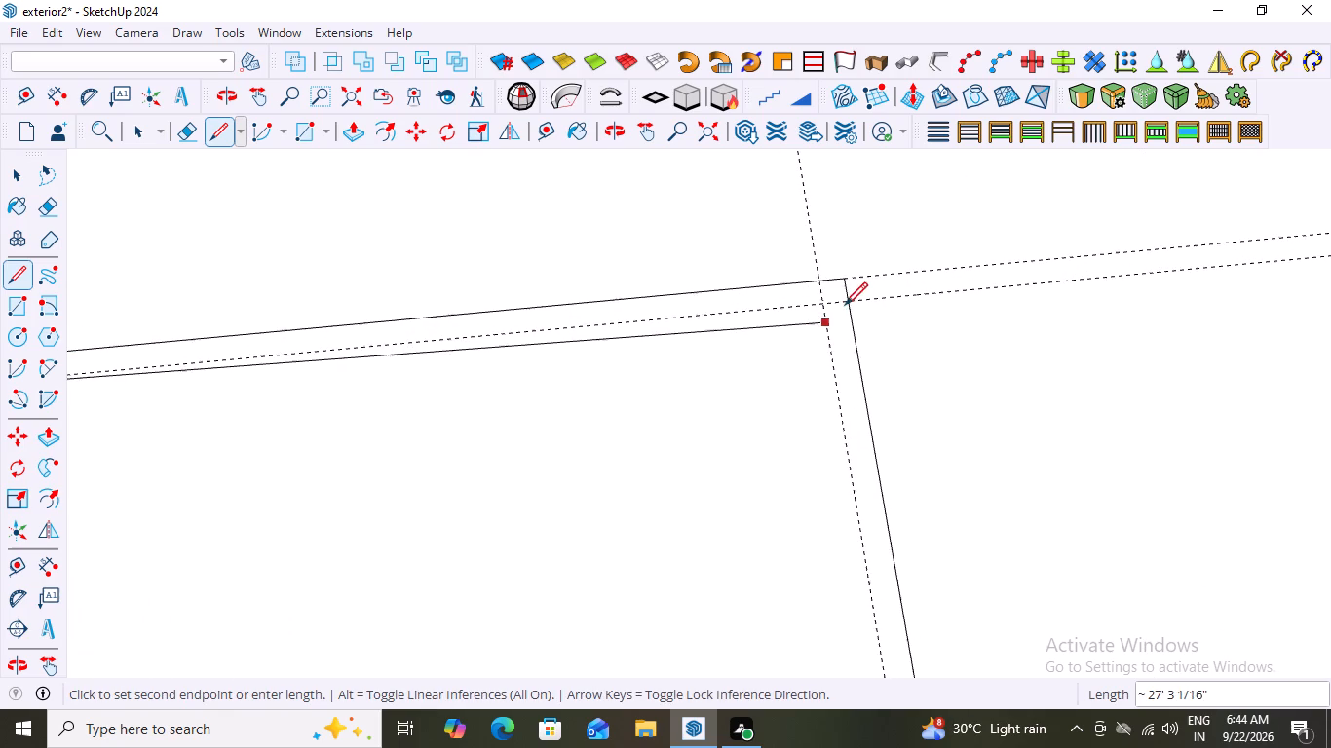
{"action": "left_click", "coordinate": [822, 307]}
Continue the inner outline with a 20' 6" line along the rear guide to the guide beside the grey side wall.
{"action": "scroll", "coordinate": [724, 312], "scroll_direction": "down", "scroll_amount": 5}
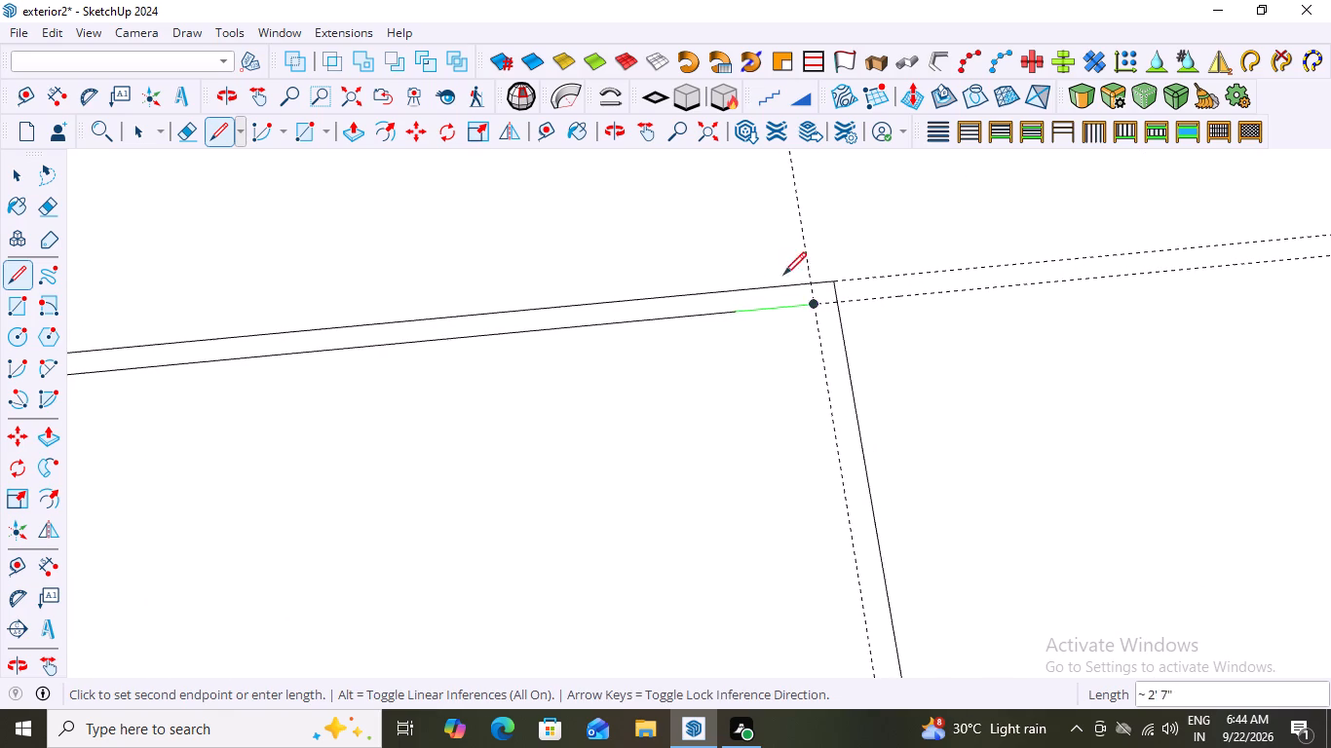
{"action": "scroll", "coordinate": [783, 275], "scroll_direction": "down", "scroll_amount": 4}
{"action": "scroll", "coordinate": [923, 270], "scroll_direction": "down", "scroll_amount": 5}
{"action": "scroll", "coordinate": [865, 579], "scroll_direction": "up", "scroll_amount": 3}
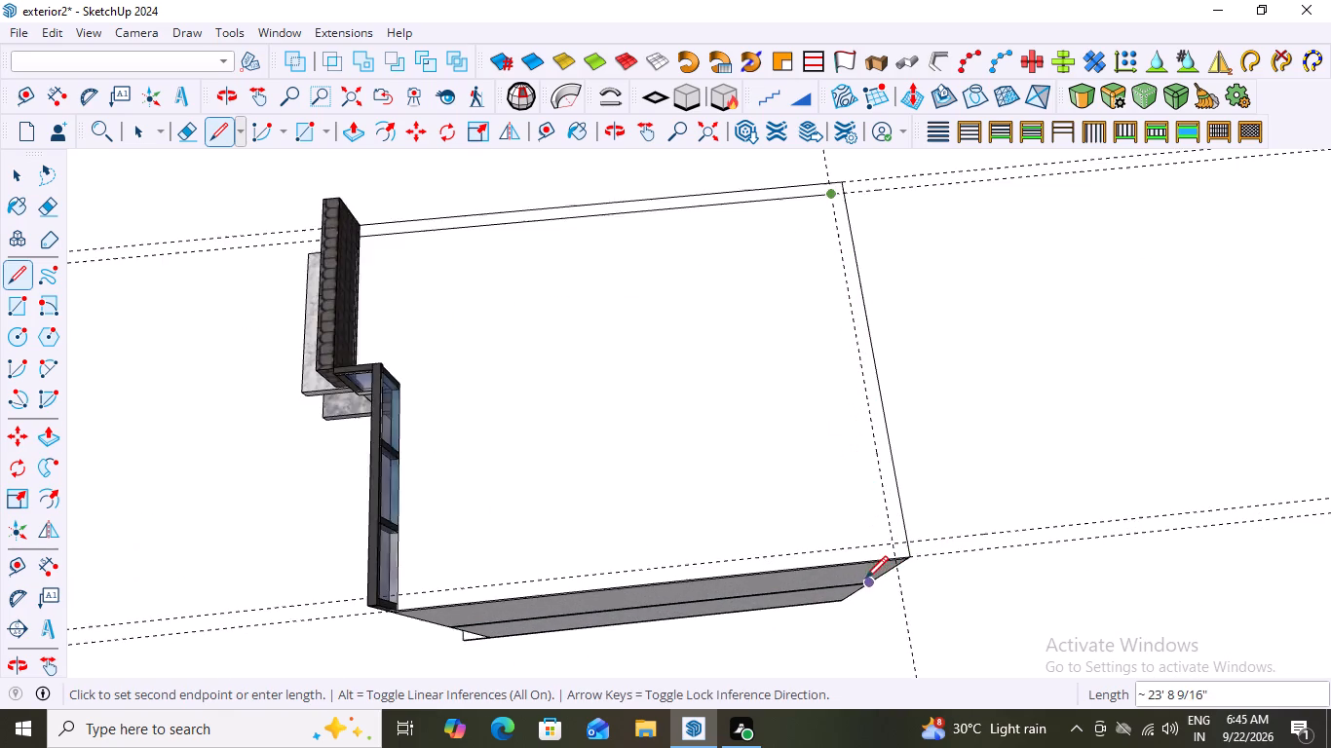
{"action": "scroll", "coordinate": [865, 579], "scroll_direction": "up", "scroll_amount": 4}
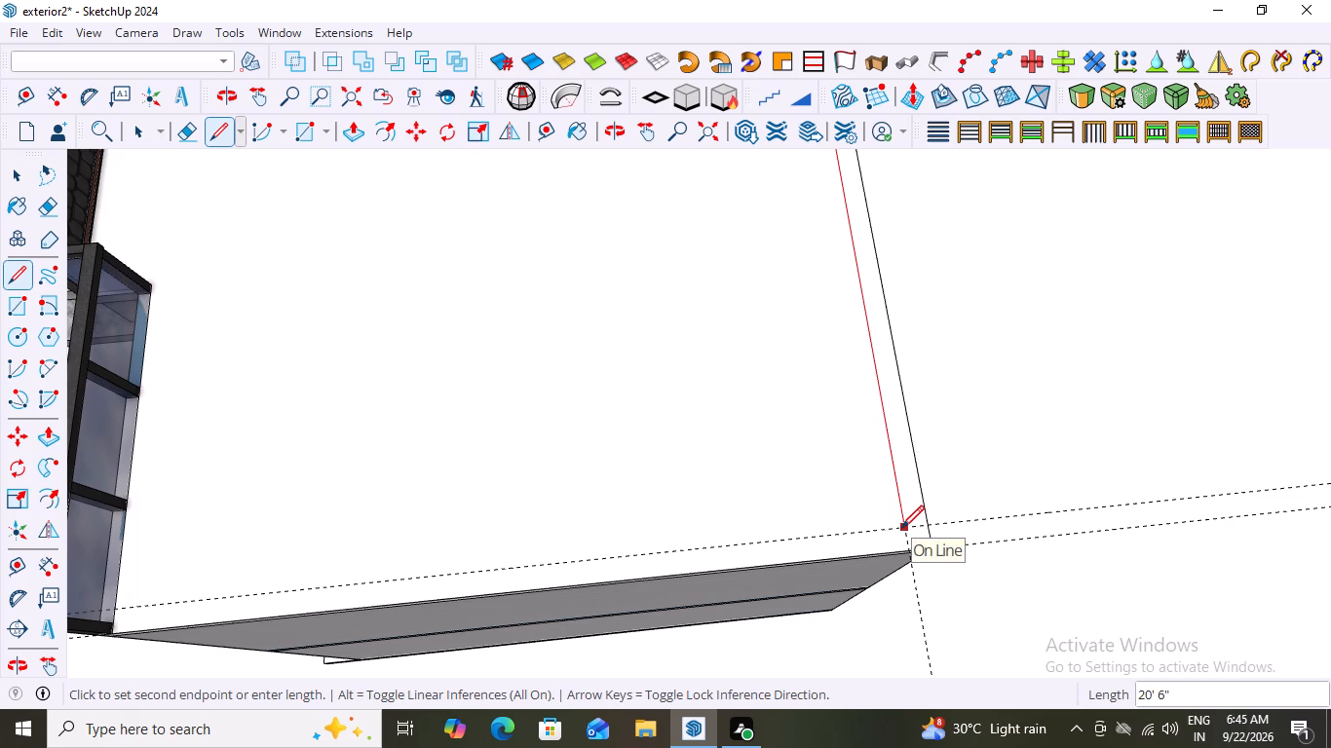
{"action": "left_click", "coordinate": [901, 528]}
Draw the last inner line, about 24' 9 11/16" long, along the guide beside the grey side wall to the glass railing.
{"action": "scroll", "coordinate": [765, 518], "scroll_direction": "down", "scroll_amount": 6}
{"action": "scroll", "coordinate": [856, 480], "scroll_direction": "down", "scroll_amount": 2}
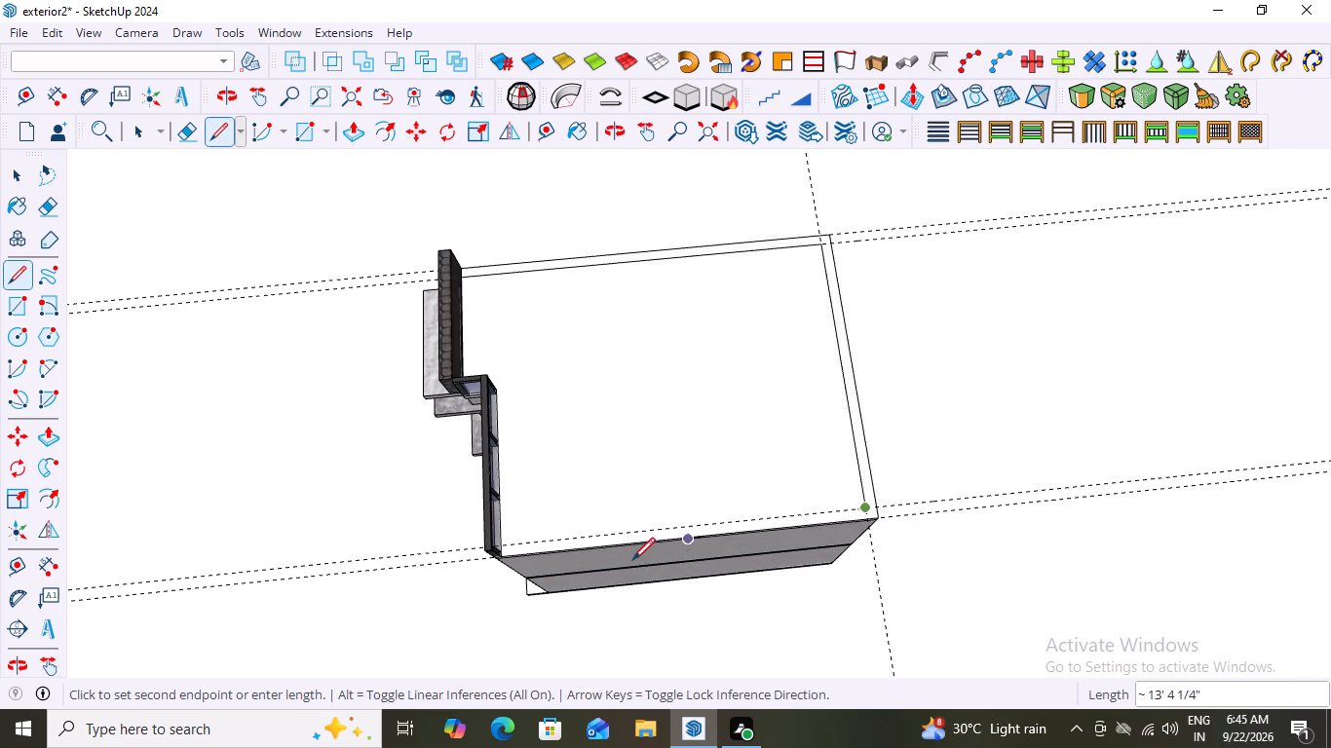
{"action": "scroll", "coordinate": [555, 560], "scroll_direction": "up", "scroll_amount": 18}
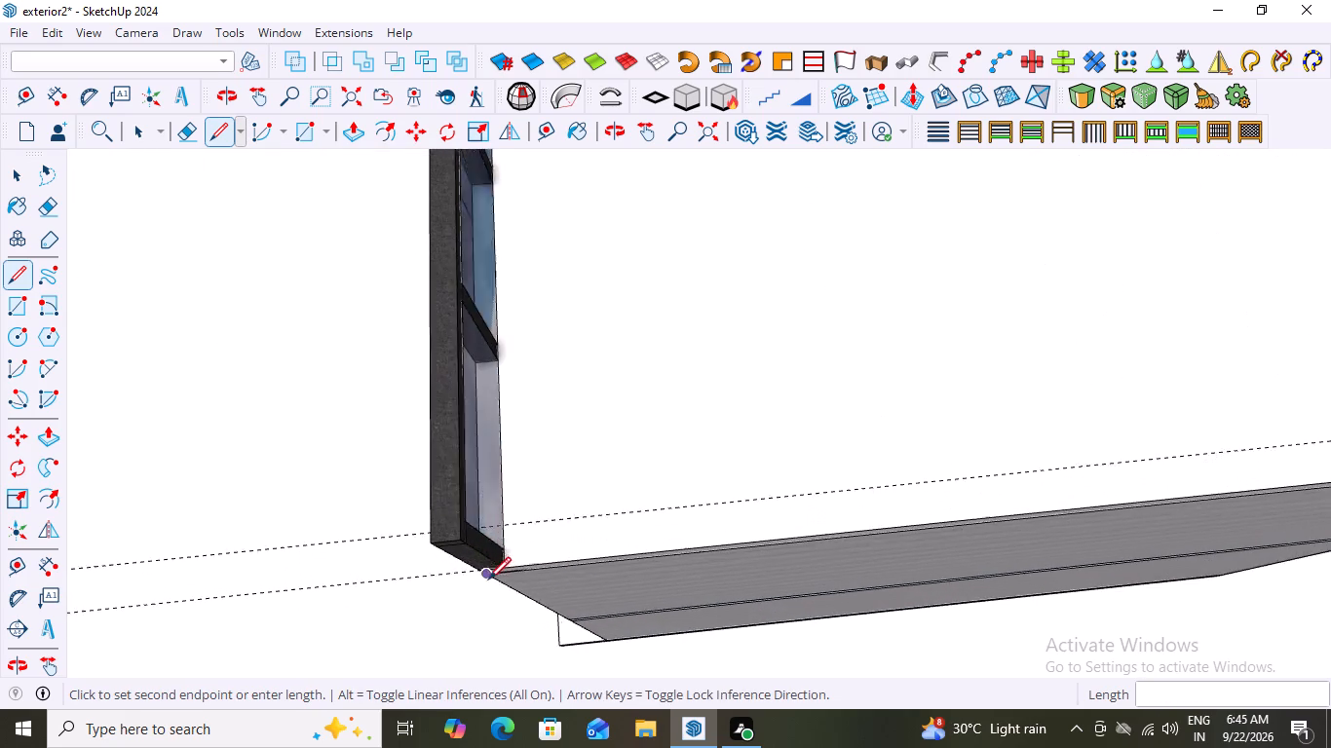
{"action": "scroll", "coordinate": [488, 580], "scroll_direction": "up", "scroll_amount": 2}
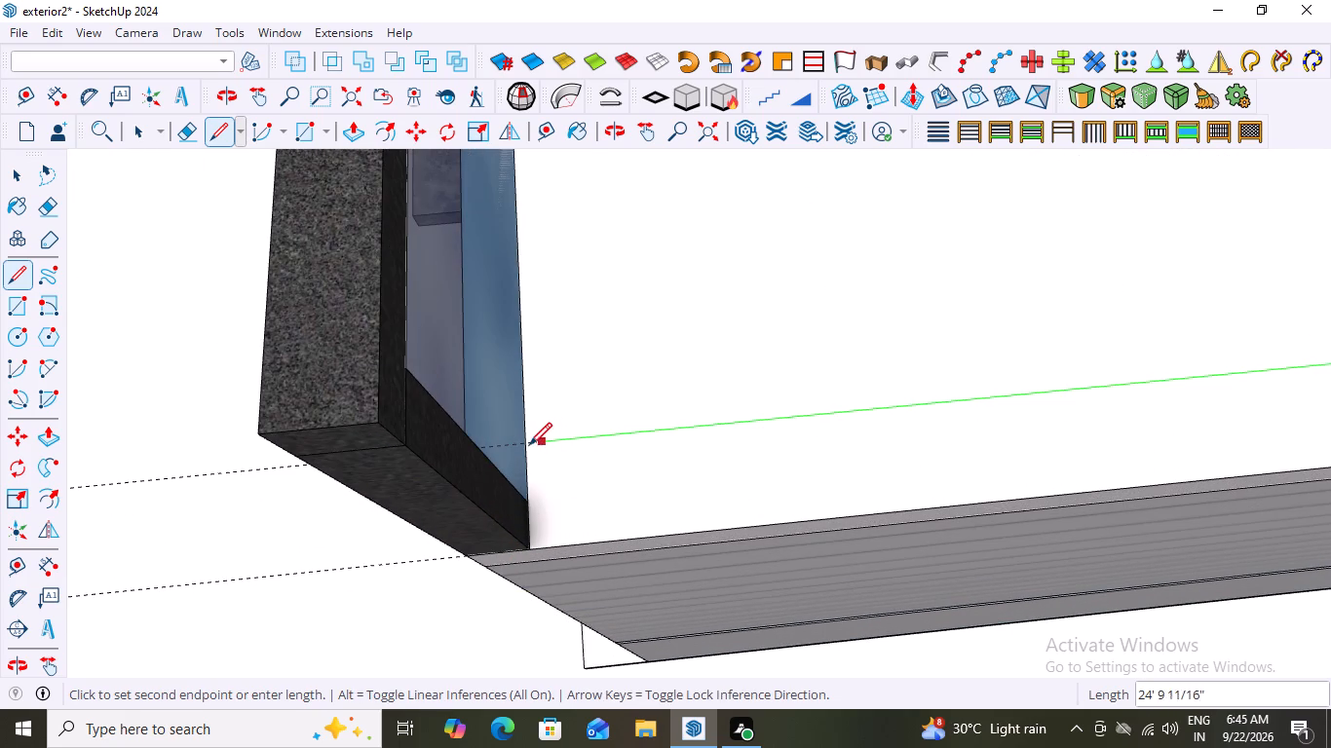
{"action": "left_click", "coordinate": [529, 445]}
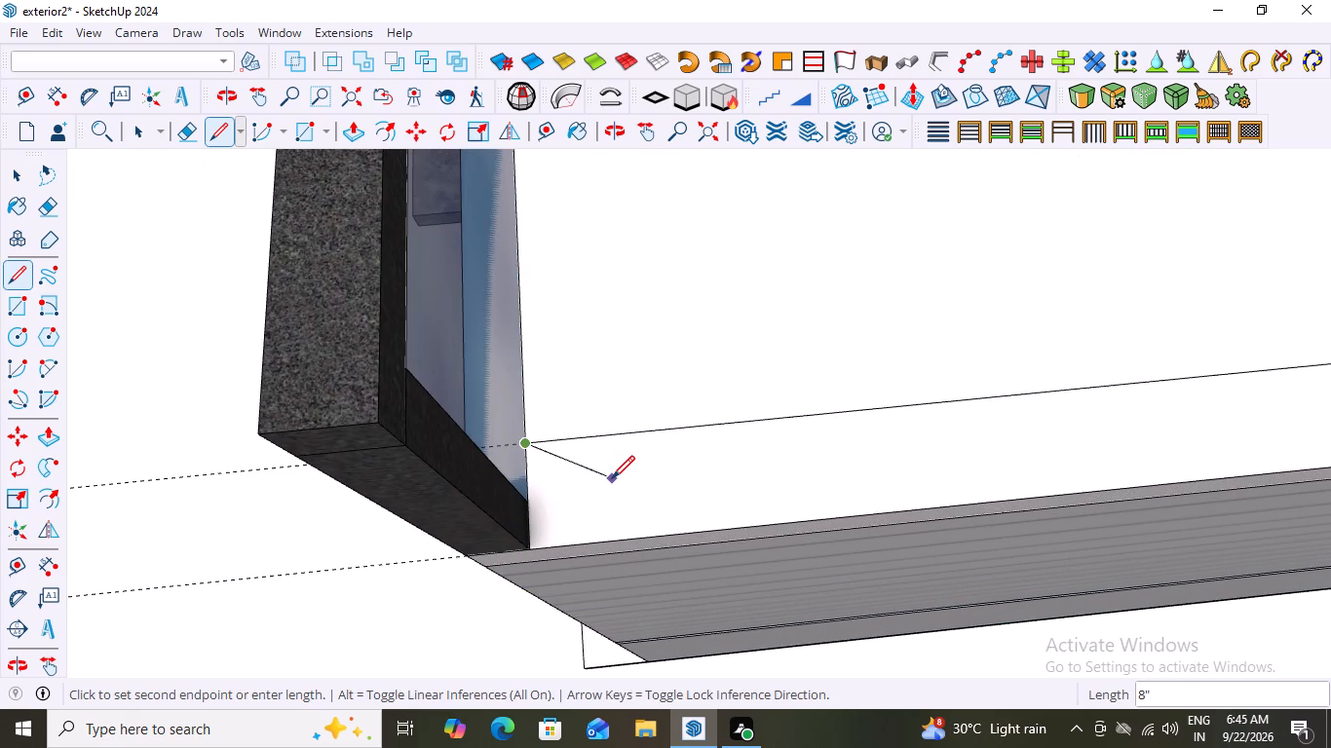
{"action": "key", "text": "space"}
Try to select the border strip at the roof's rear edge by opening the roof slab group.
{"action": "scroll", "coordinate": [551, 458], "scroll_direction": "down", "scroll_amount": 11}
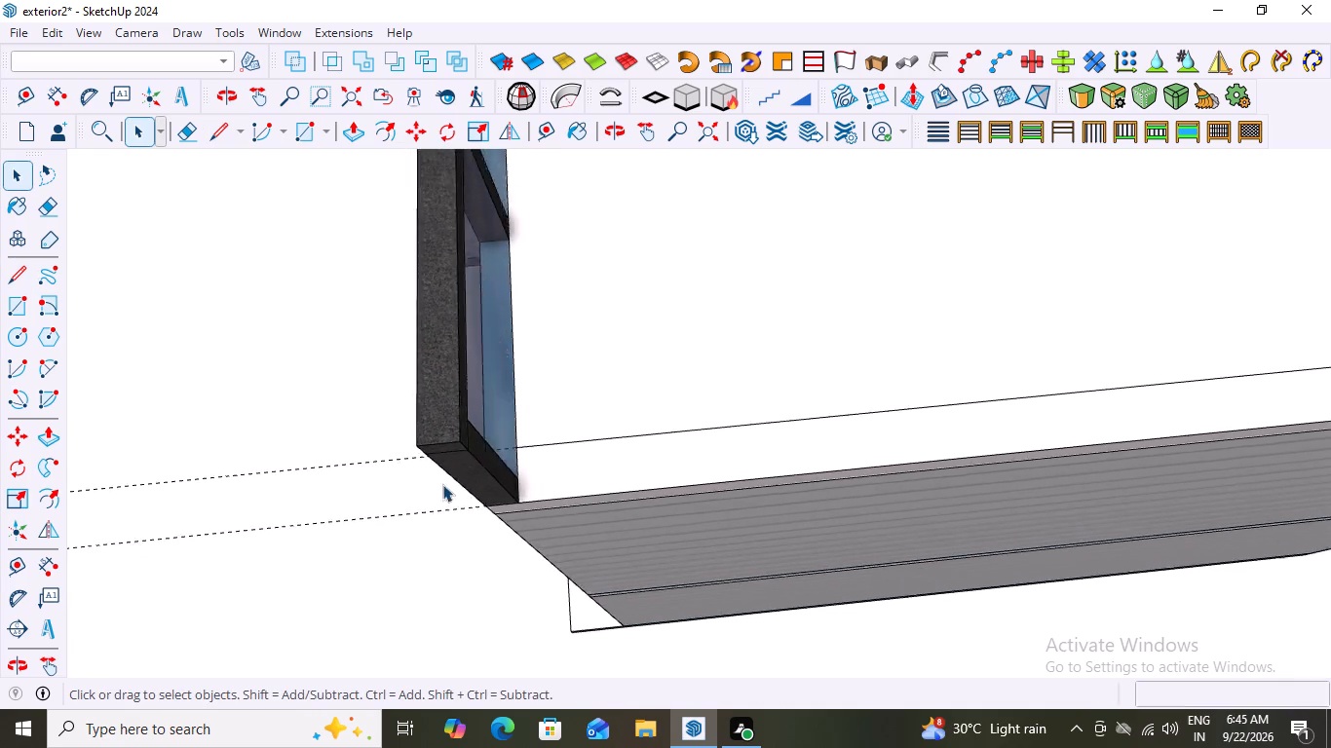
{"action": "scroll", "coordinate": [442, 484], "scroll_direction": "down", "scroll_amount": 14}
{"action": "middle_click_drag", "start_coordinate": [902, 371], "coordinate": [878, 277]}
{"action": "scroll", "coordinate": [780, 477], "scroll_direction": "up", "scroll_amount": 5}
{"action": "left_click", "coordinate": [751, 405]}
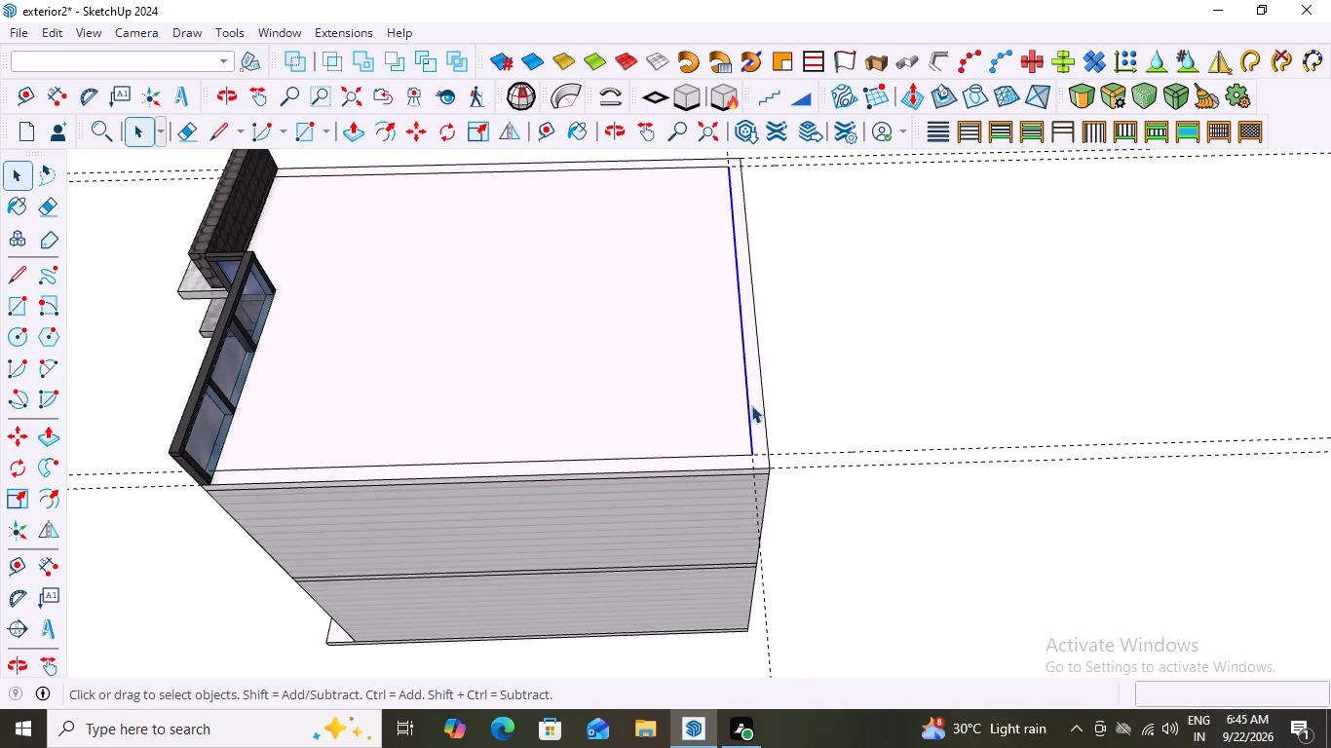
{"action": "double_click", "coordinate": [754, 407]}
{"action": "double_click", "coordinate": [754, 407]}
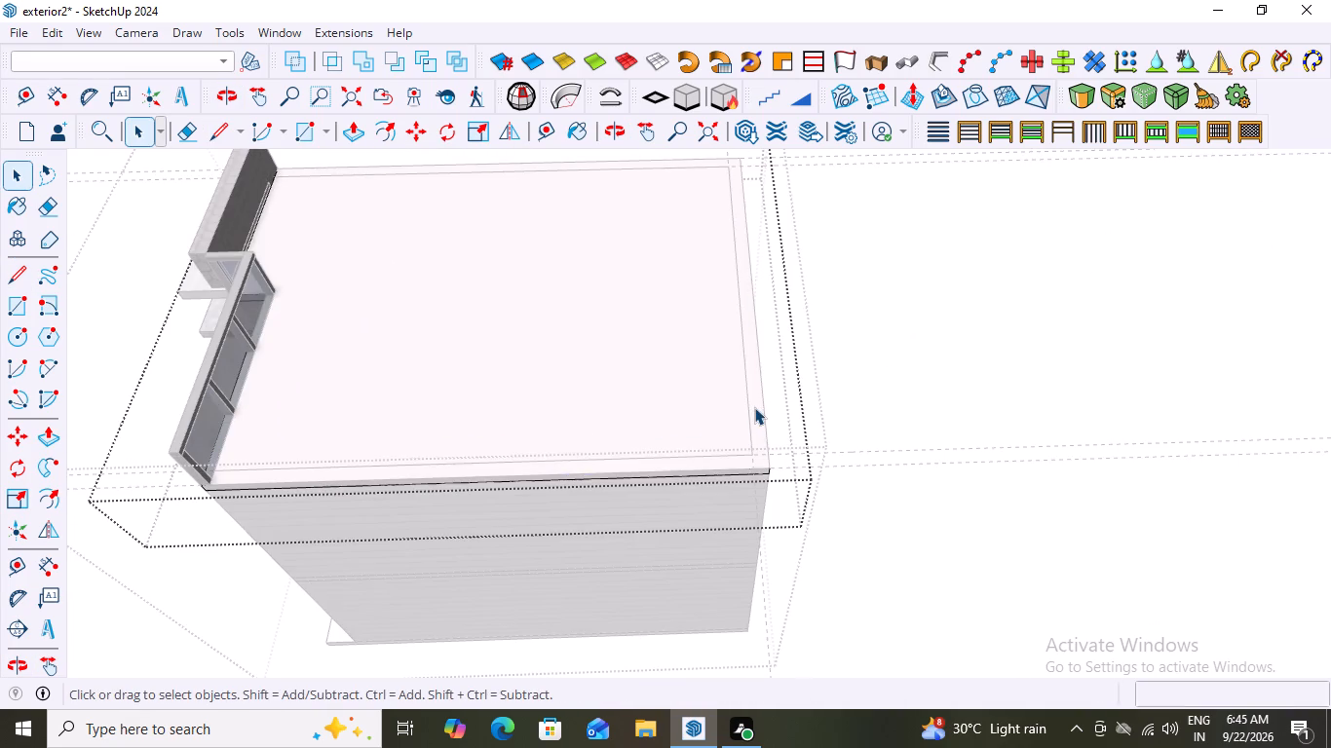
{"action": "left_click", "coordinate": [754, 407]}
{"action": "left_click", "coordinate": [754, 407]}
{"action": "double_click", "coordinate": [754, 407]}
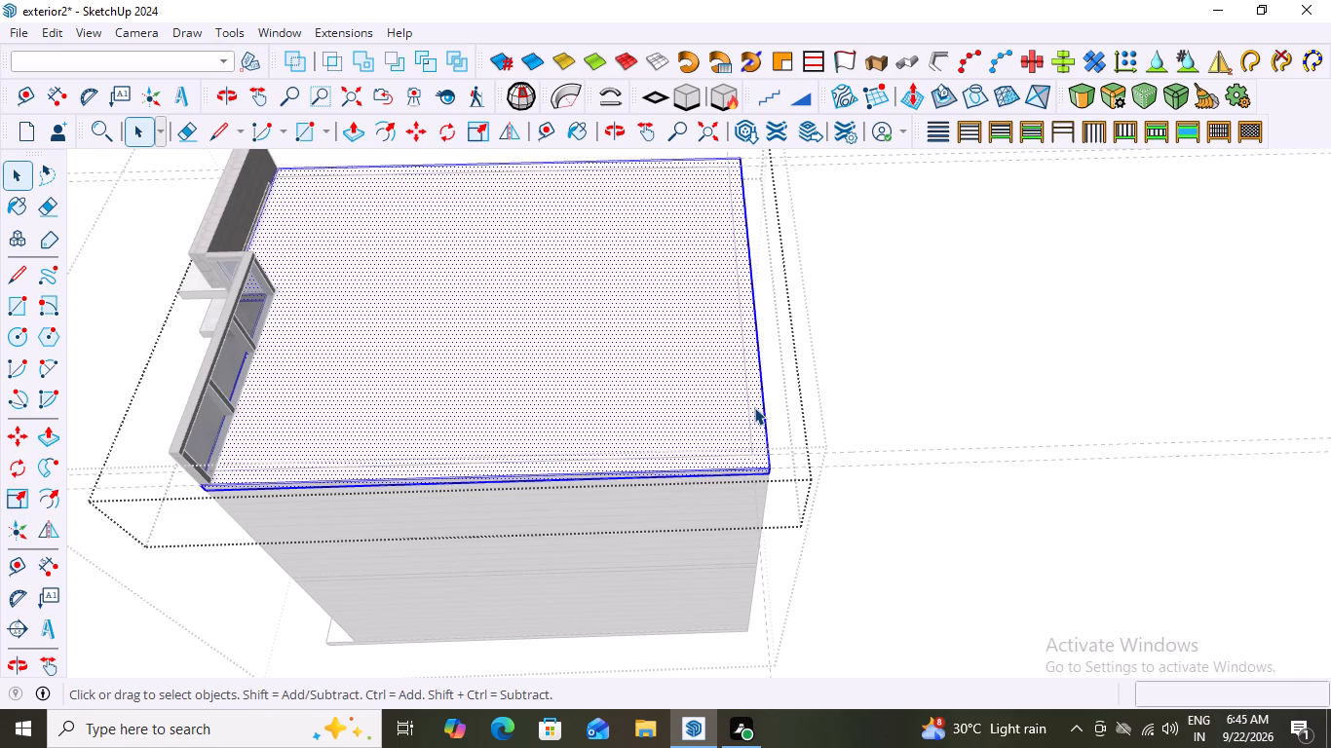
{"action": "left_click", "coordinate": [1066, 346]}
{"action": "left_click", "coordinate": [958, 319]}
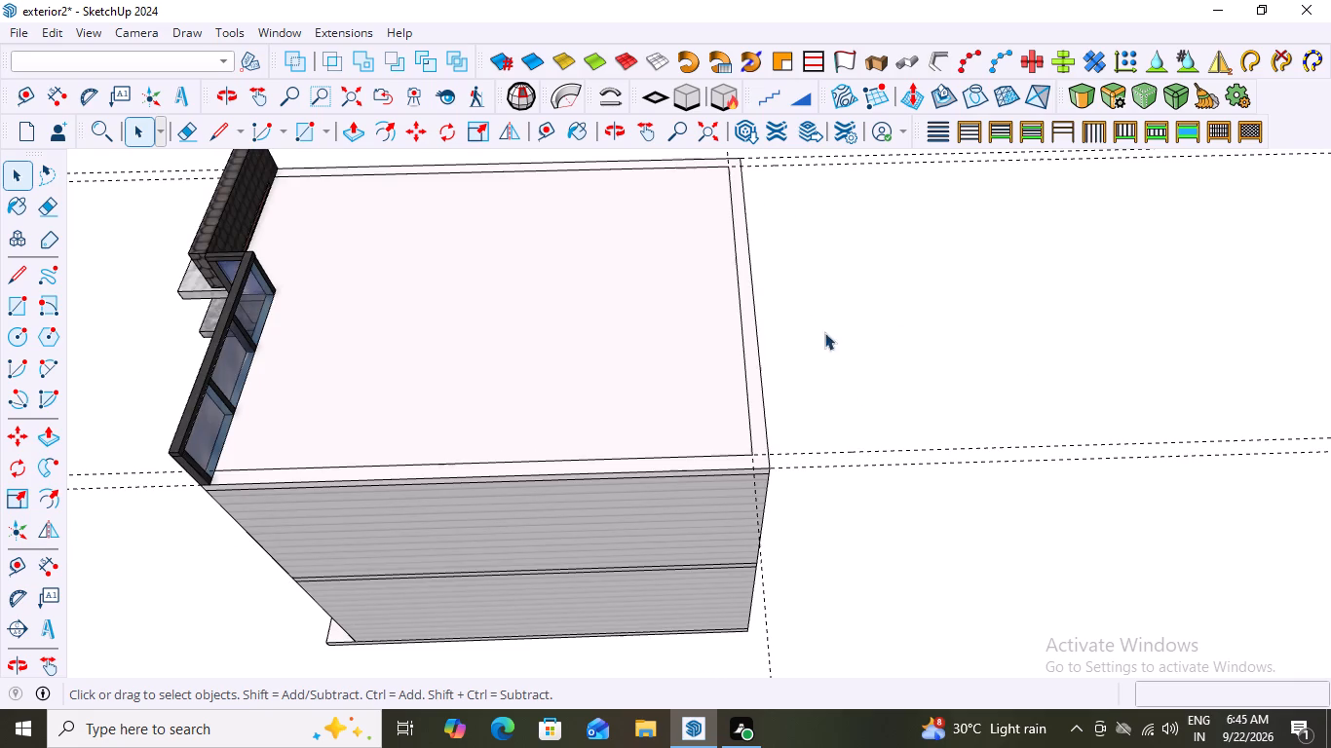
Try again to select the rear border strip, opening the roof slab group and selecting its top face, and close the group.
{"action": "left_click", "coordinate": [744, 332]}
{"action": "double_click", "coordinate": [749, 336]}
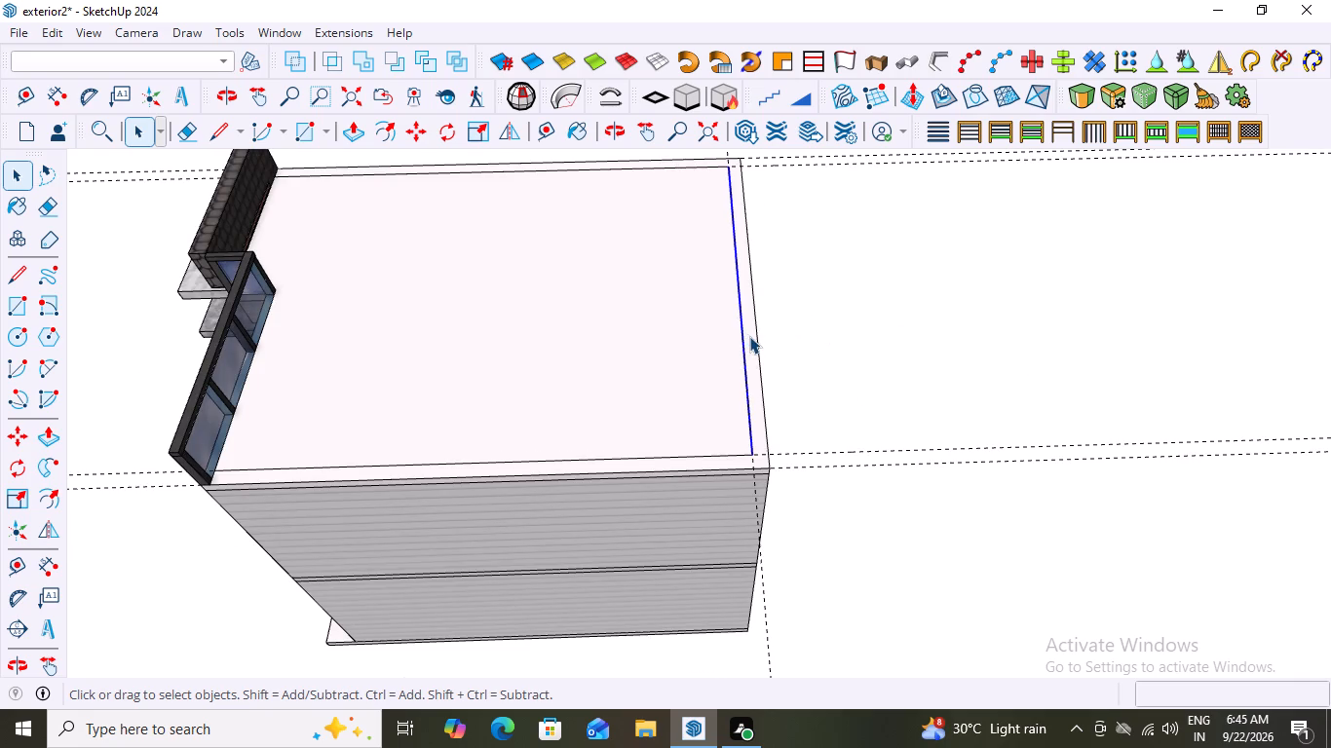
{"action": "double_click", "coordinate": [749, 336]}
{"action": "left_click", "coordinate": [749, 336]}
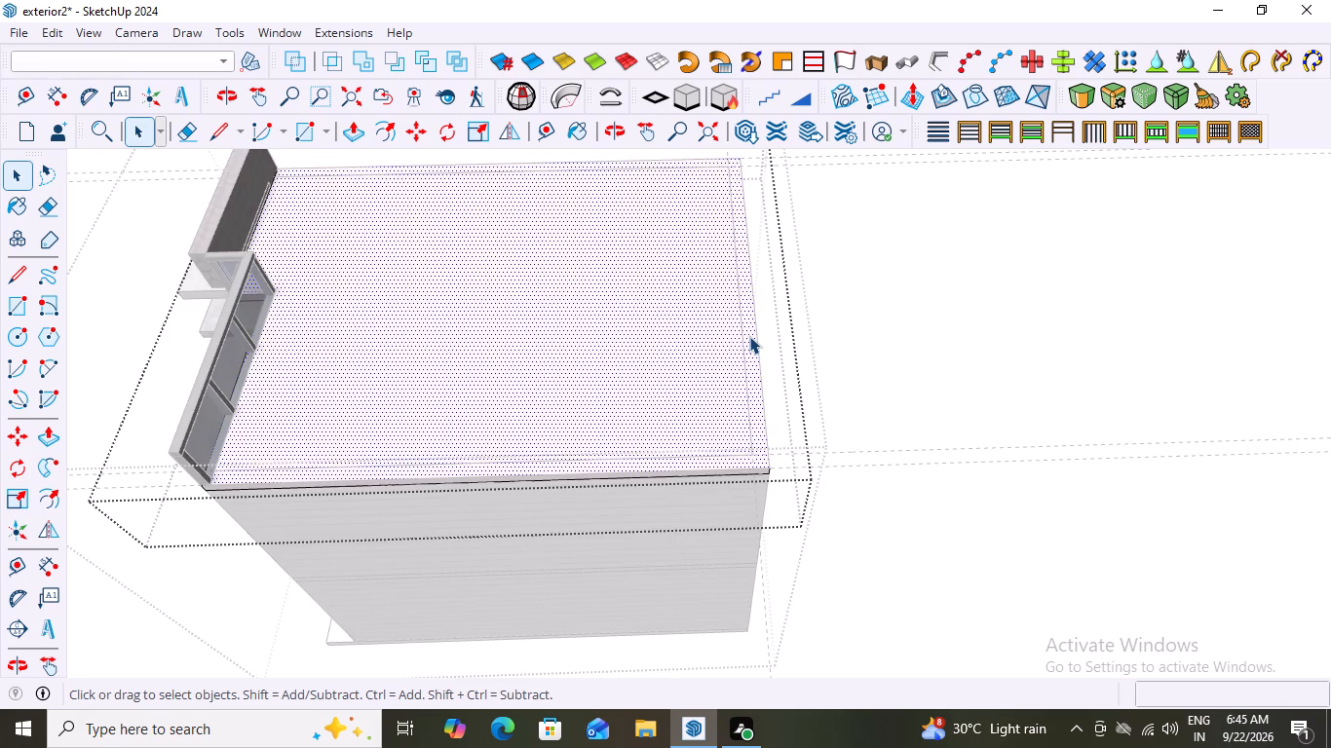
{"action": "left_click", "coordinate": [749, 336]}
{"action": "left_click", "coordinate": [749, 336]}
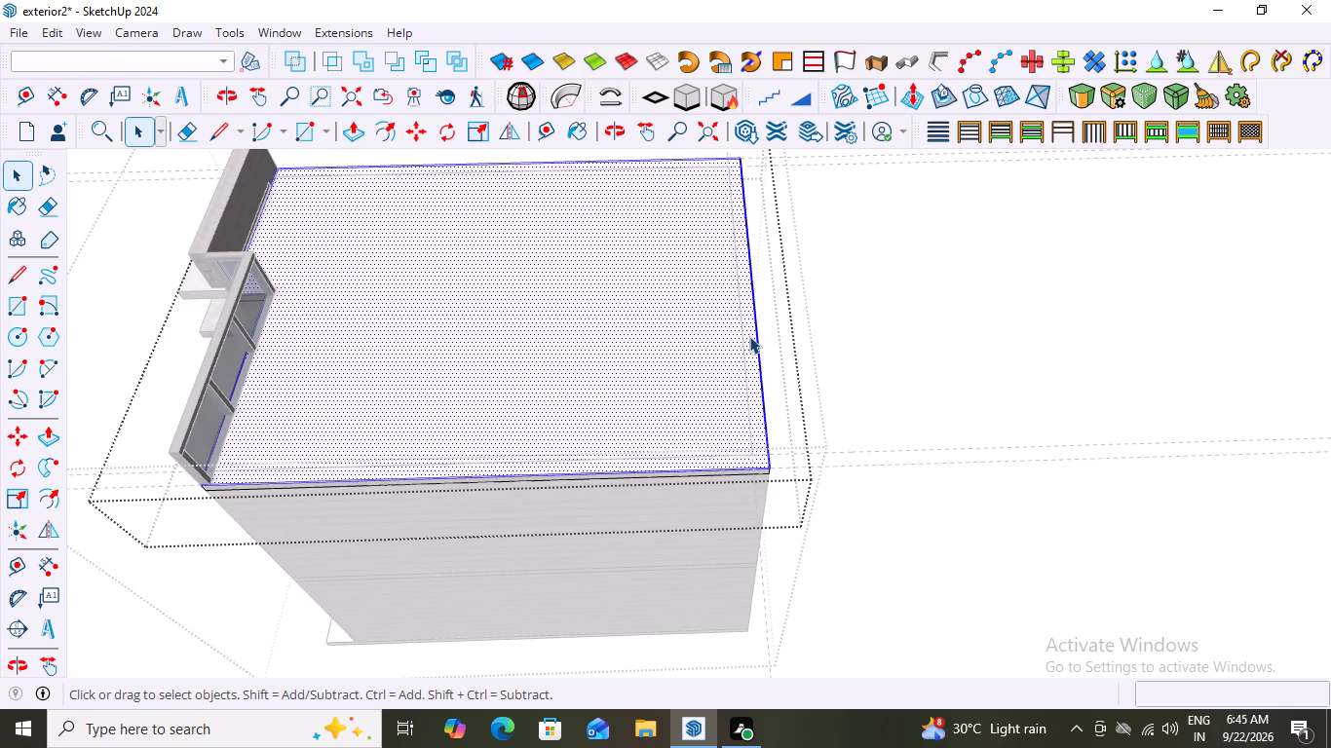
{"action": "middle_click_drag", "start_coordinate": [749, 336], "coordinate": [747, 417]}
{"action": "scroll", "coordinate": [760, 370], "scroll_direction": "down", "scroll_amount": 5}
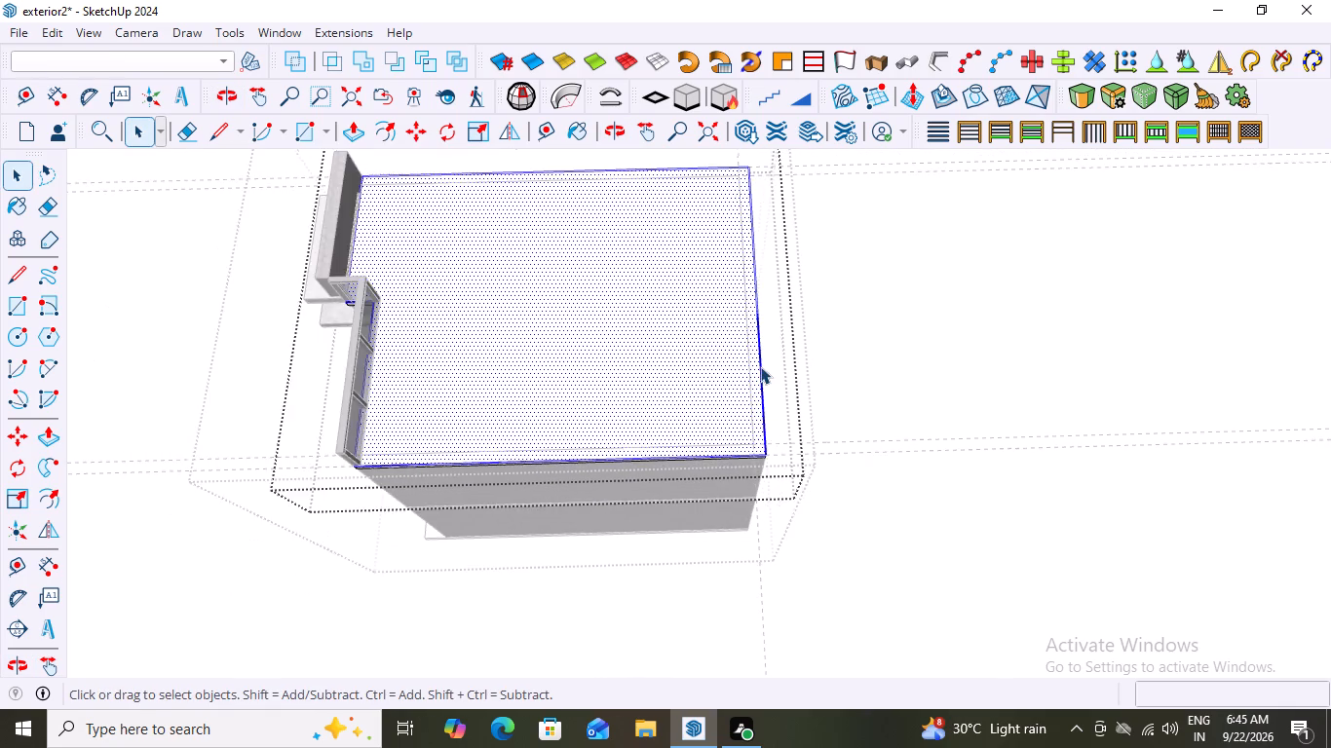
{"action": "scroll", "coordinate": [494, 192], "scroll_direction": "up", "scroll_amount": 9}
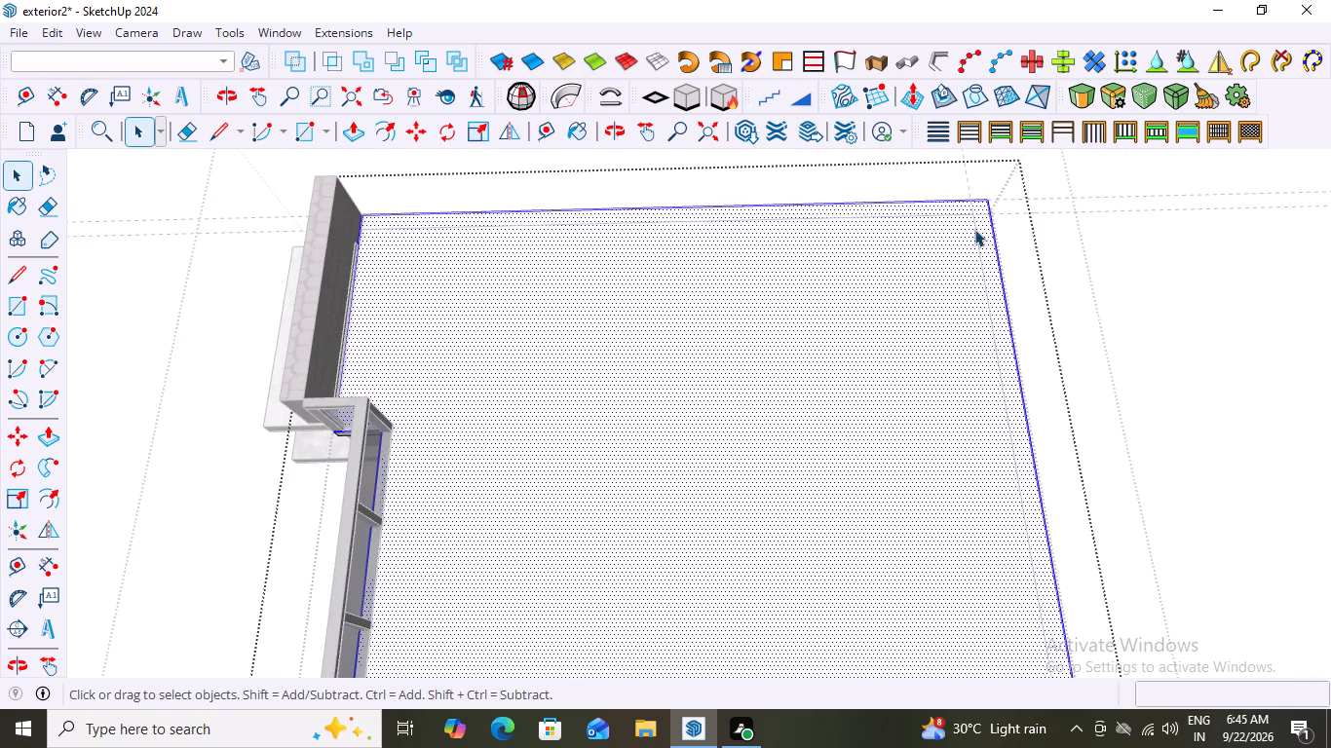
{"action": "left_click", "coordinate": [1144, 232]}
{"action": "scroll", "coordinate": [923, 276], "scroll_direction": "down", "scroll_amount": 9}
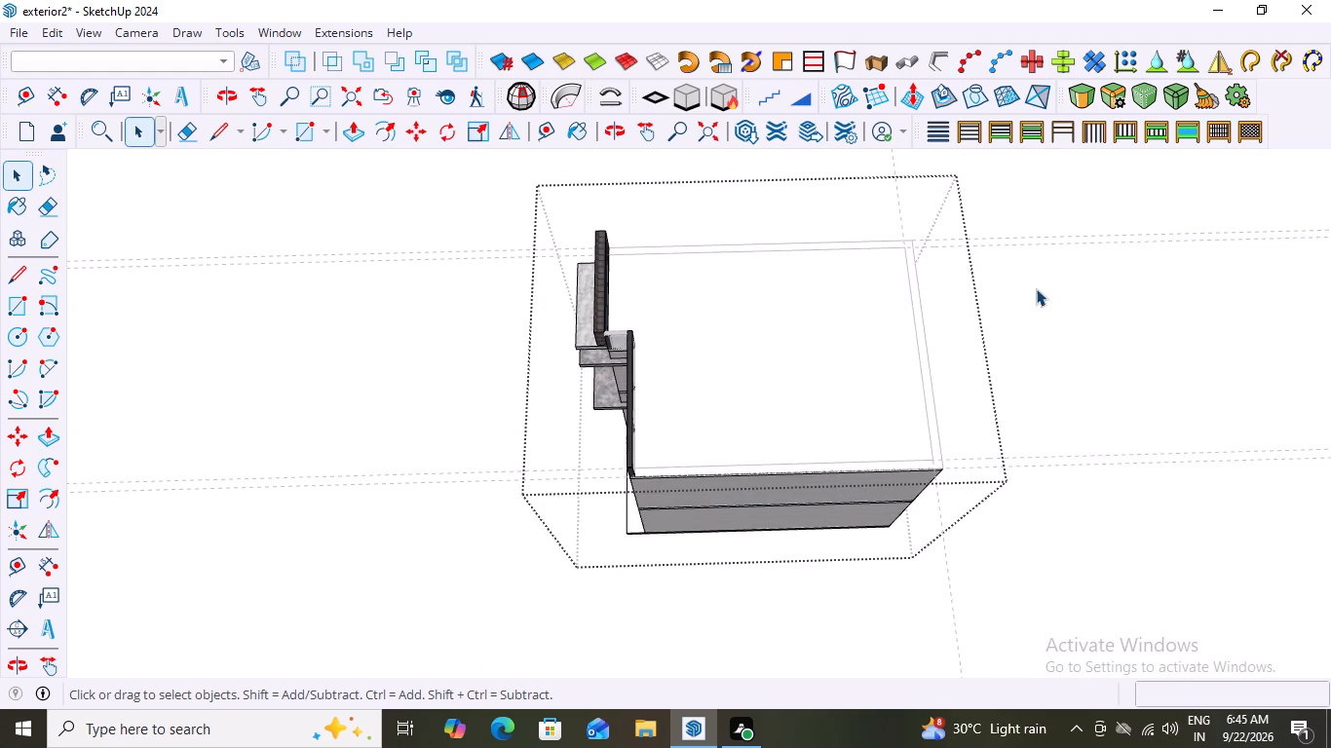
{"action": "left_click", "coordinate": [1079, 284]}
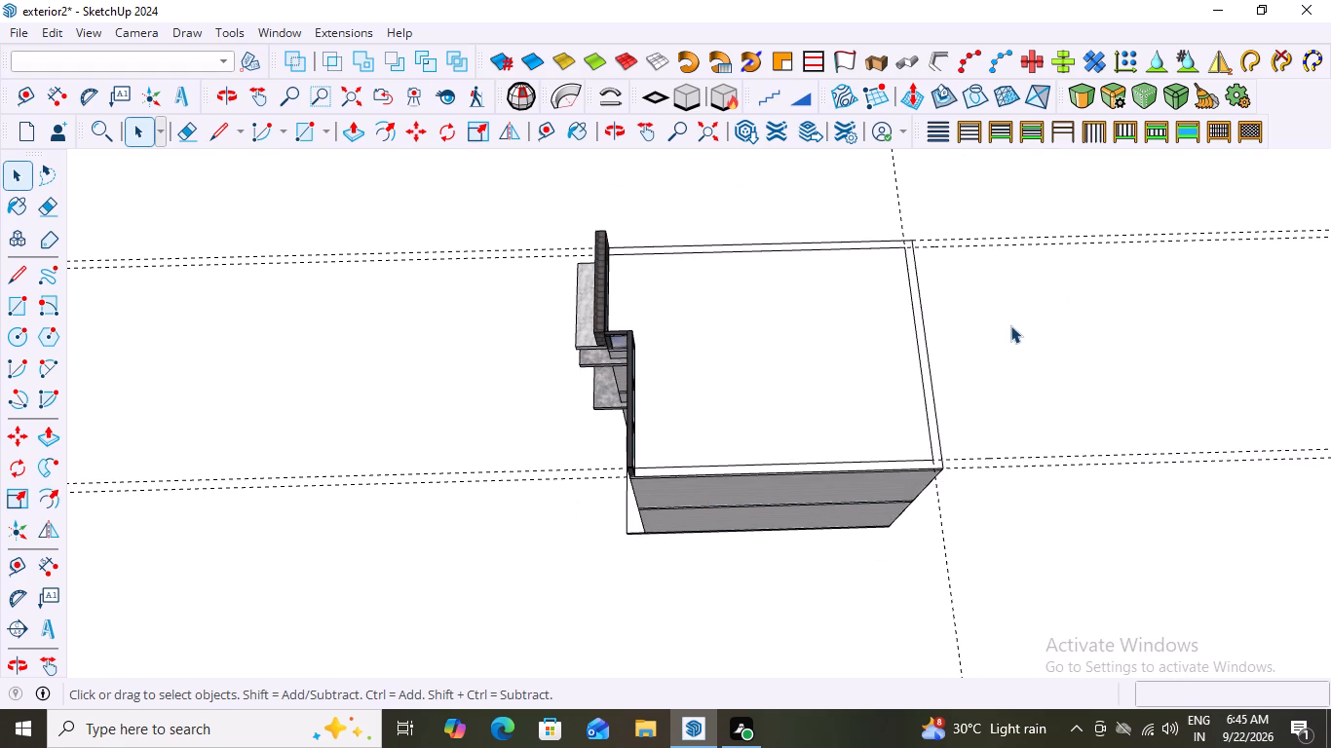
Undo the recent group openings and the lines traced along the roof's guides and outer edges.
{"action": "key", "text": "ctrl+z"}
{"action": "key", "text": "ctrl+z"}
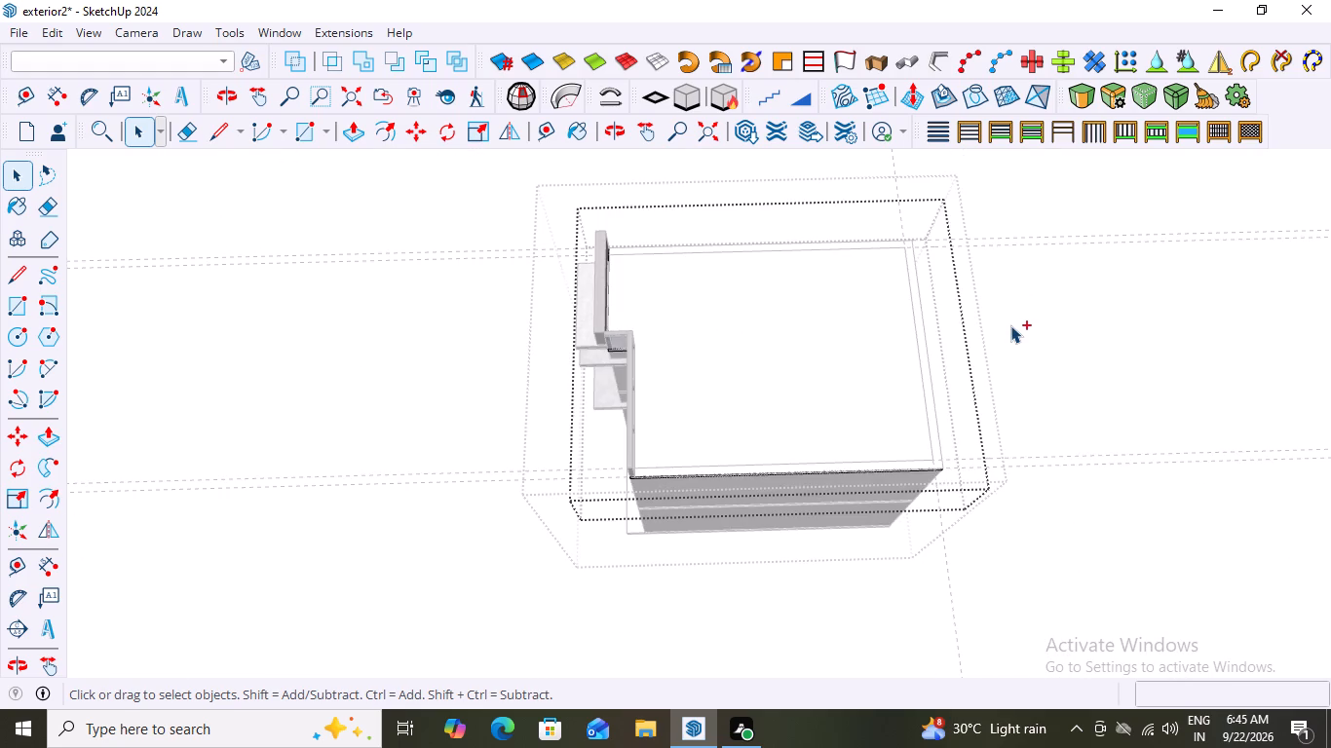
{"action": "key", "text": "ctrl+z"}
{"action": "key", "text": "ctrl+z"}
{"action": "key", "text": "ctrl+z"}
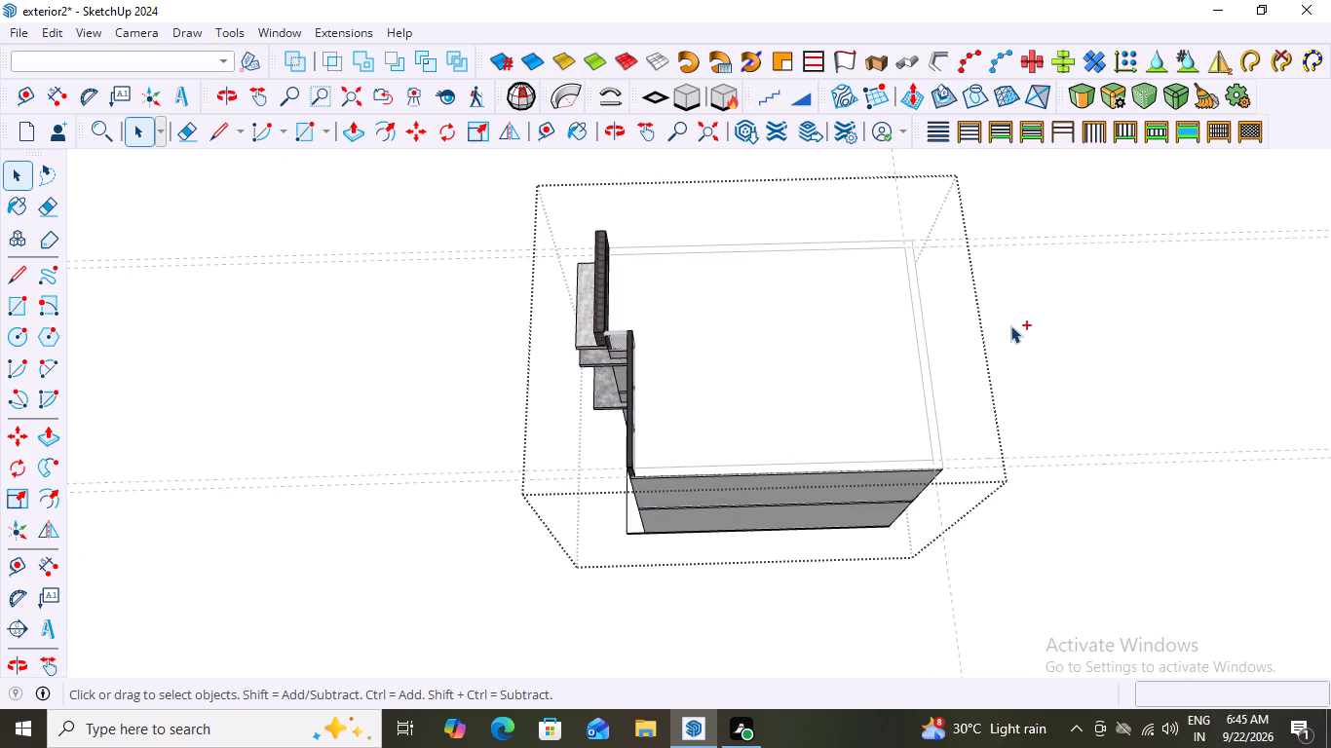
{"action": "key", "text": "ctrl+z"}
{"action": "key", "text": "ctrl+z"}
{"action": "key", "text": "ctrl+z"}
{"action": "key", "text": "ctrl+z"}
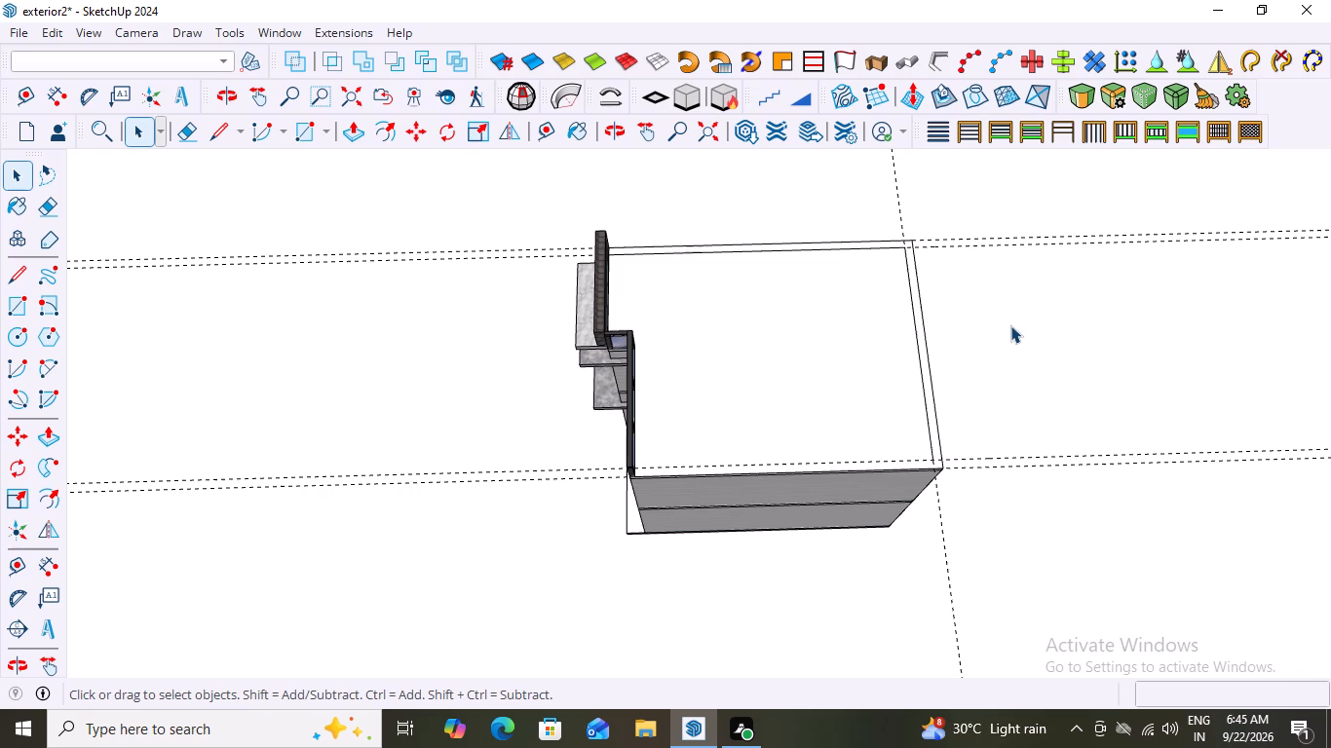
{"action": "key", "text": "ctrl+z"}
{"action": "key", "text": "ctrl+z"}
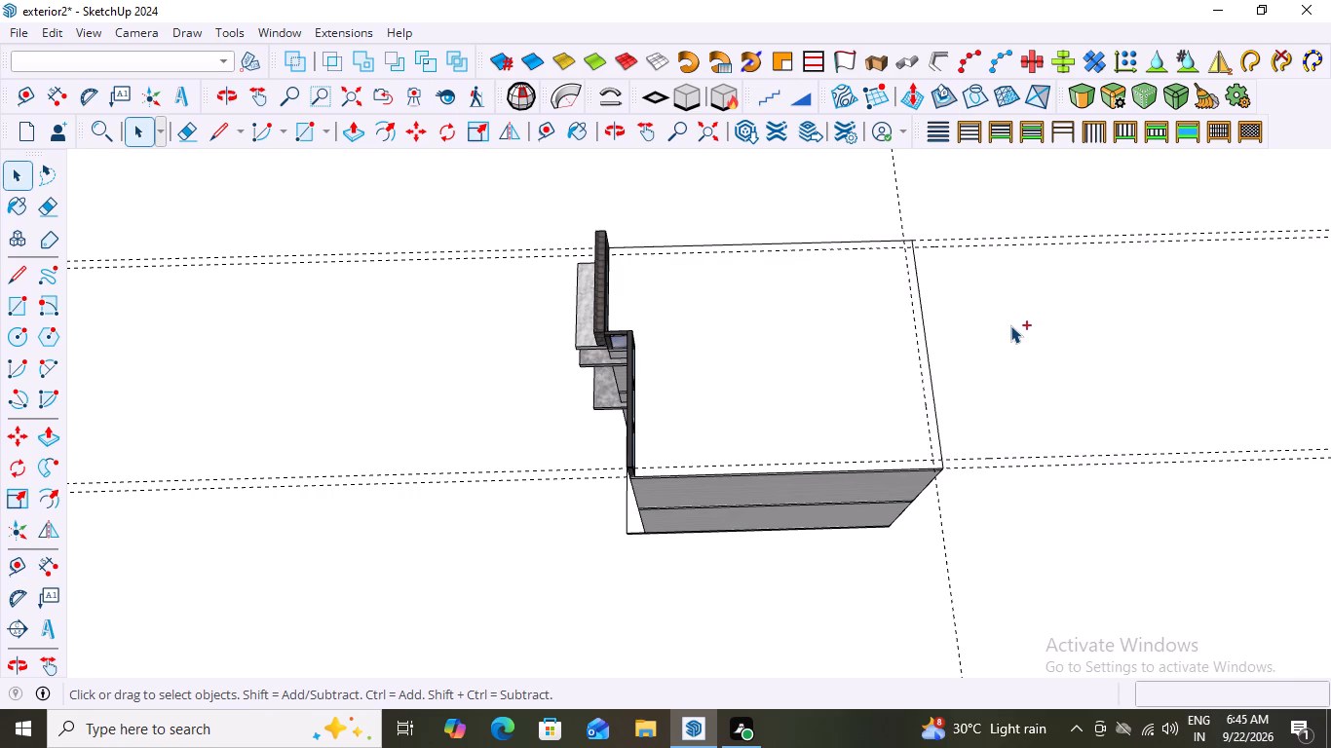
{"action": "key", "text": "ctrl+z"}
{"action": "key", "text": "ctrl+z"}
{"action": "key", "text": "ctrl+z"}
Undo the offset guides inside the roof's rear edge and the side edge opposite the grey side wall.
{"action": "key", "text": "ctrl+z"}
{"action": "key", "text": "ctrl+z"}
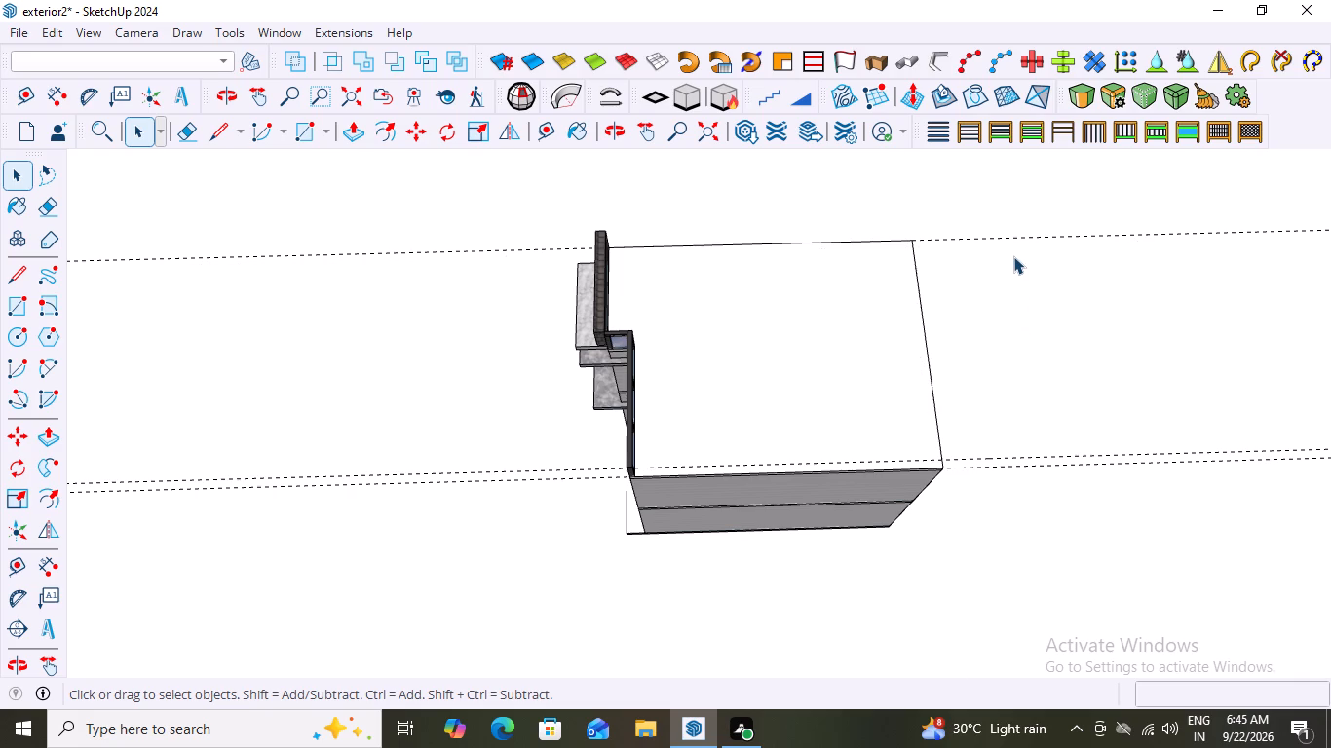
Place a guide 9" inward from the guide along the roof's side edge opposite the grey side wall.
{"action": "key", "text": "t"}
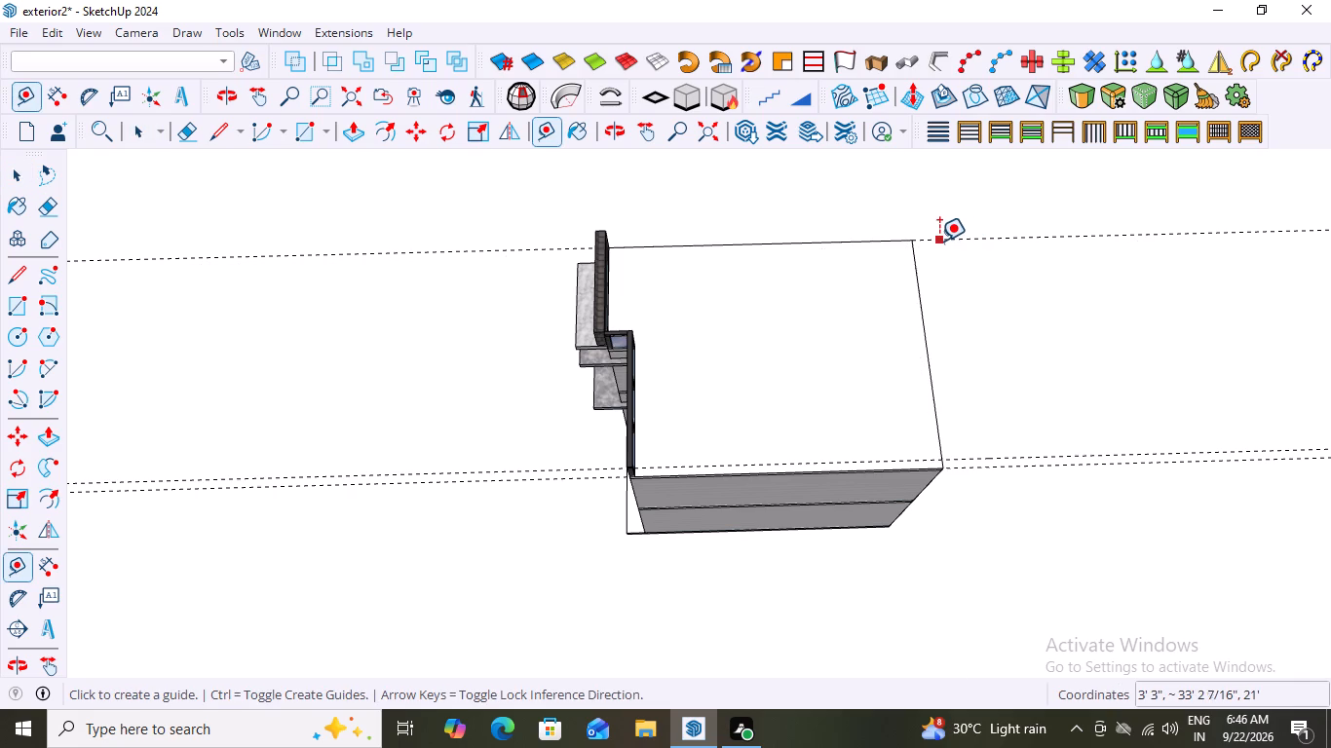
{"action": "left_click", "coordinate": [939, 241]}
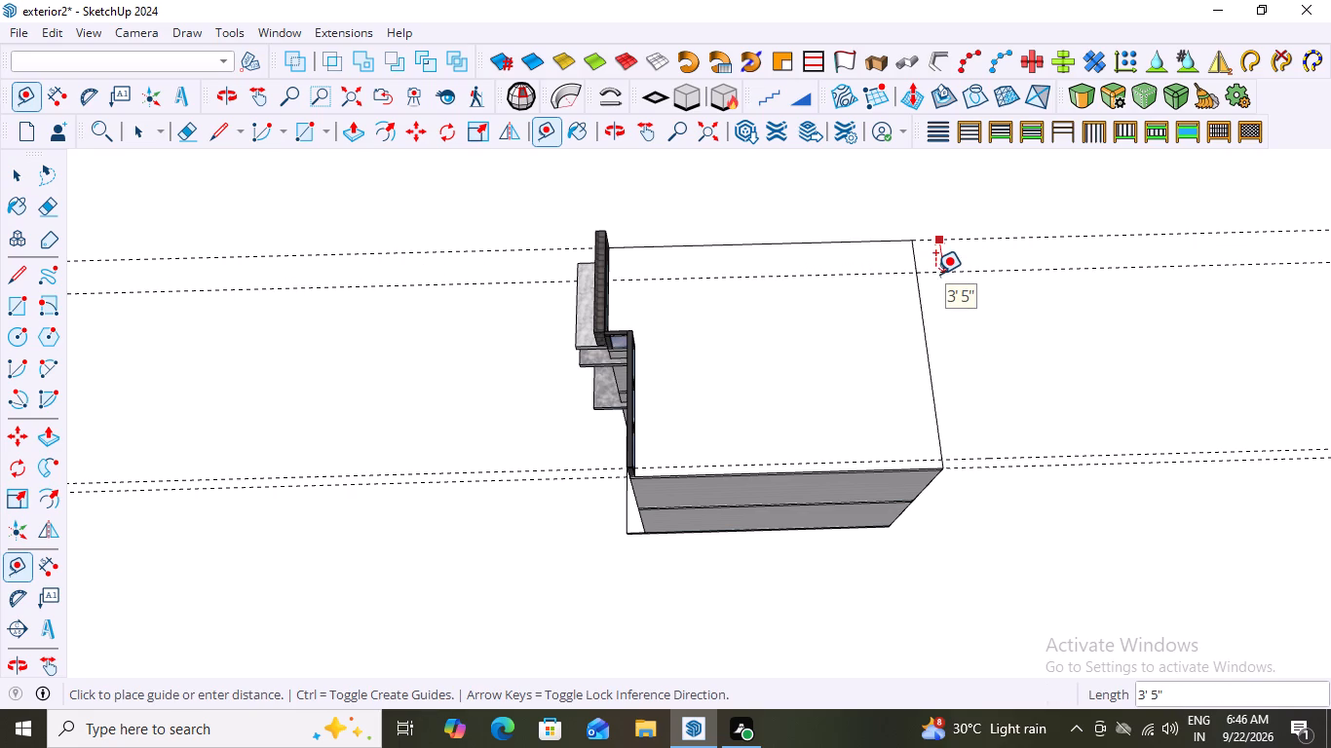
{"action": "type", "text": "9\""}
{"action": "key", "text": "Return"}
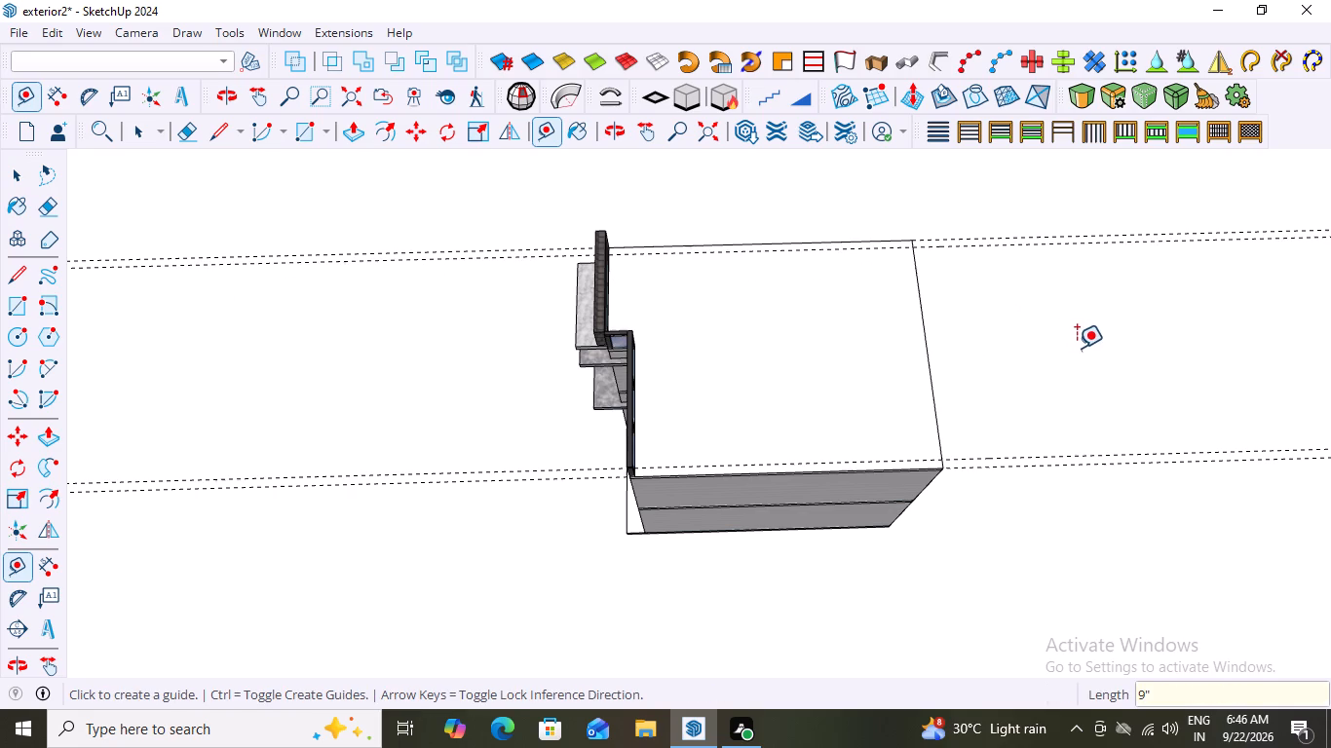
{"action": "key", "text": "space"}
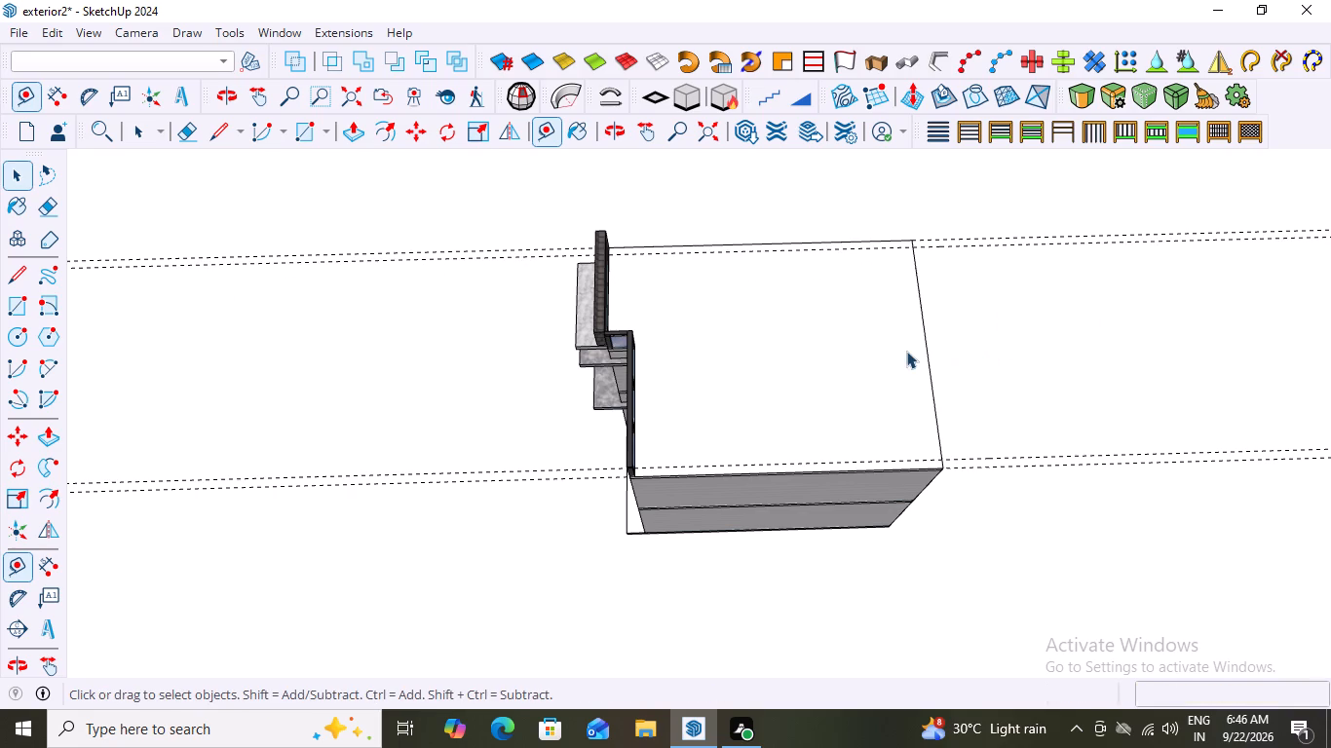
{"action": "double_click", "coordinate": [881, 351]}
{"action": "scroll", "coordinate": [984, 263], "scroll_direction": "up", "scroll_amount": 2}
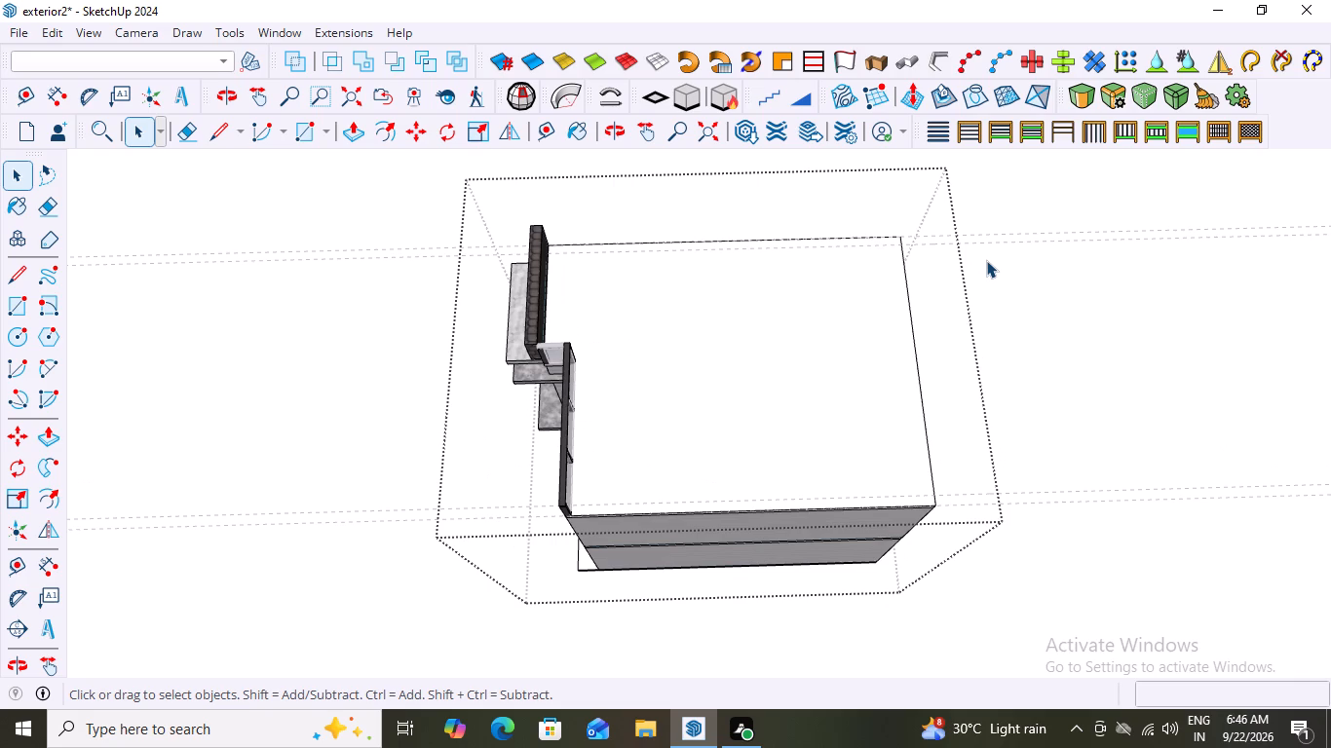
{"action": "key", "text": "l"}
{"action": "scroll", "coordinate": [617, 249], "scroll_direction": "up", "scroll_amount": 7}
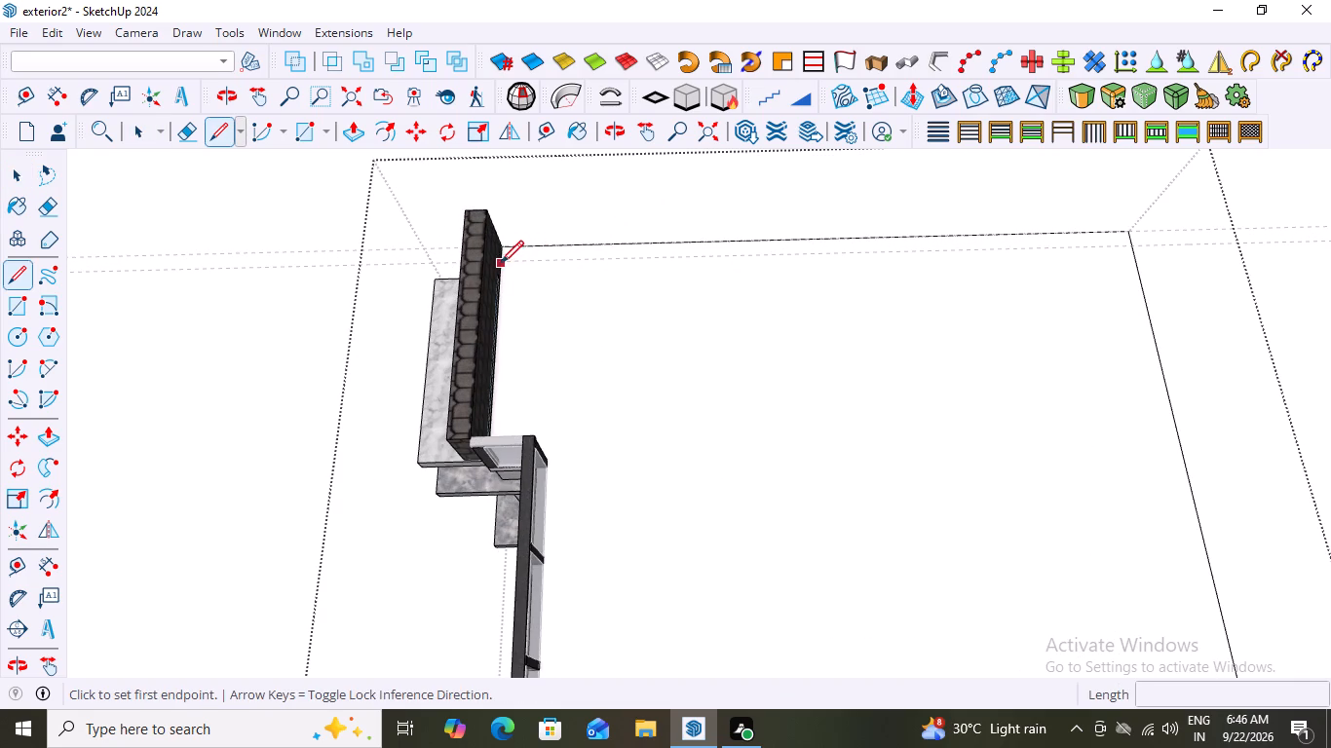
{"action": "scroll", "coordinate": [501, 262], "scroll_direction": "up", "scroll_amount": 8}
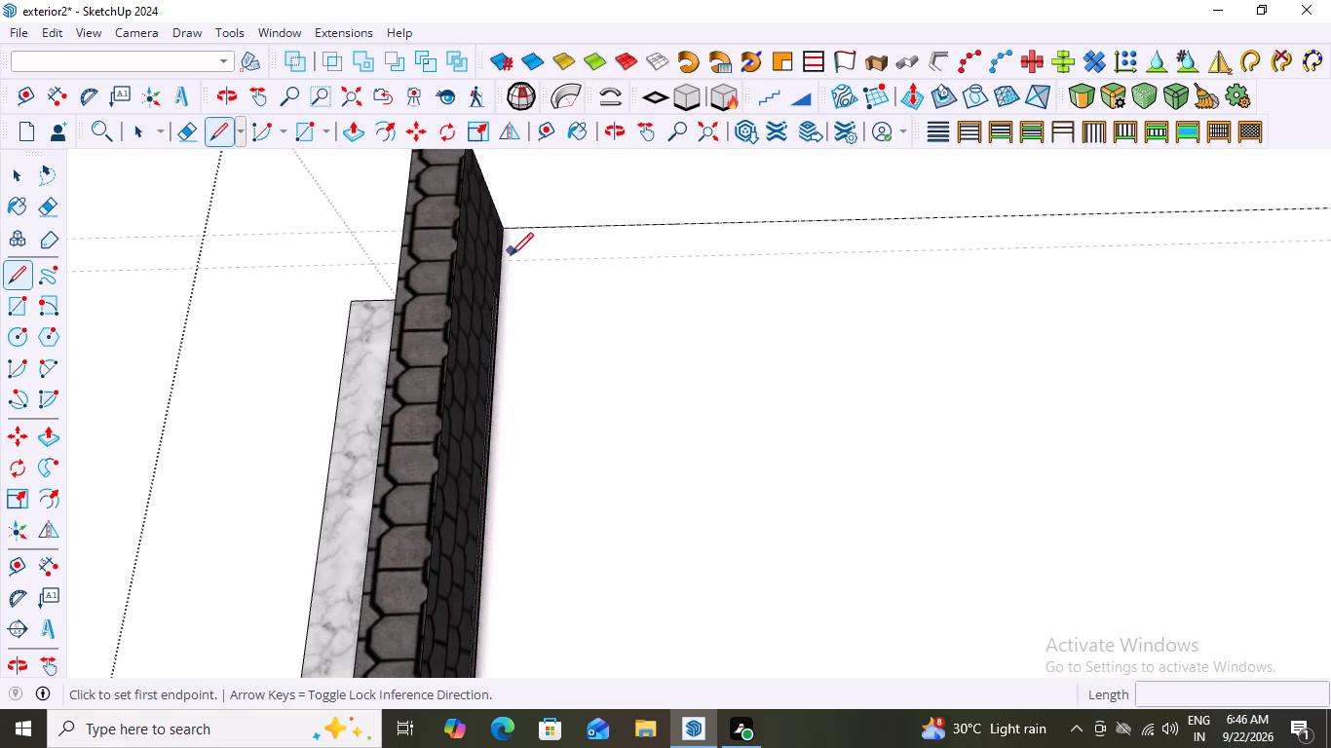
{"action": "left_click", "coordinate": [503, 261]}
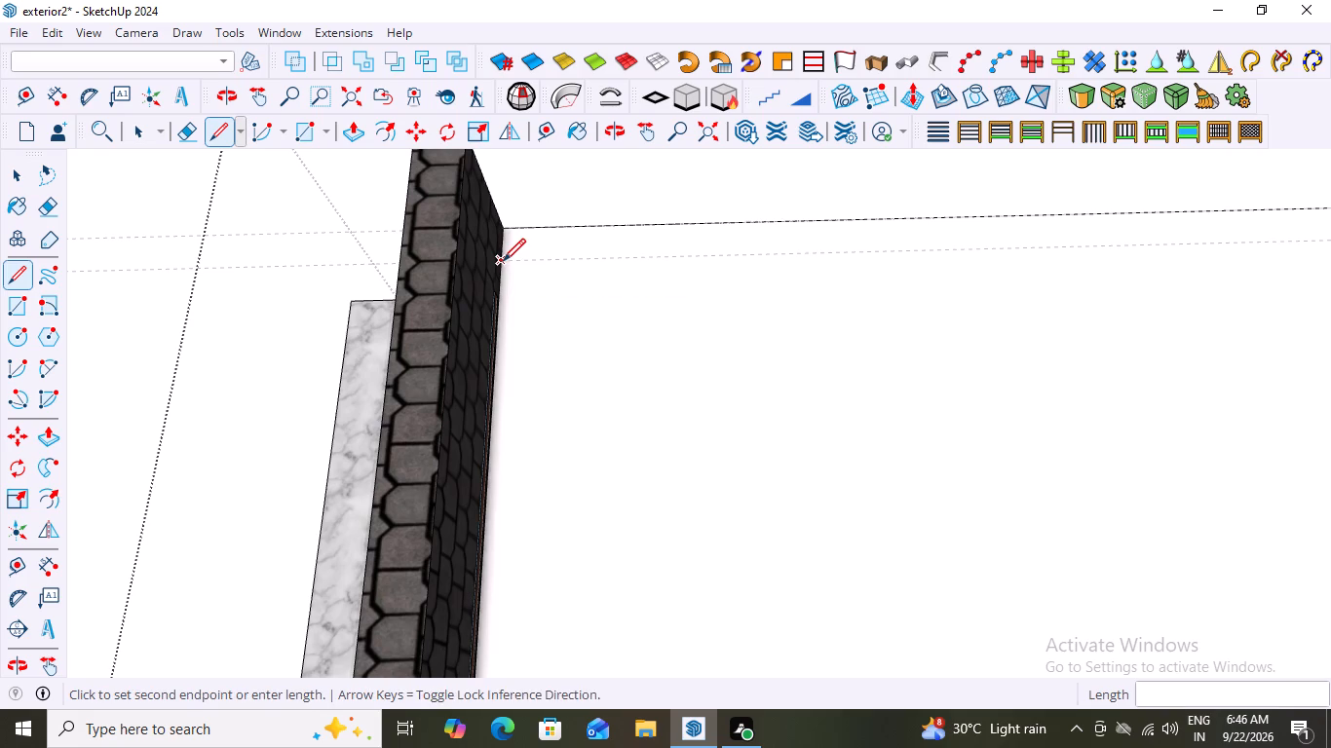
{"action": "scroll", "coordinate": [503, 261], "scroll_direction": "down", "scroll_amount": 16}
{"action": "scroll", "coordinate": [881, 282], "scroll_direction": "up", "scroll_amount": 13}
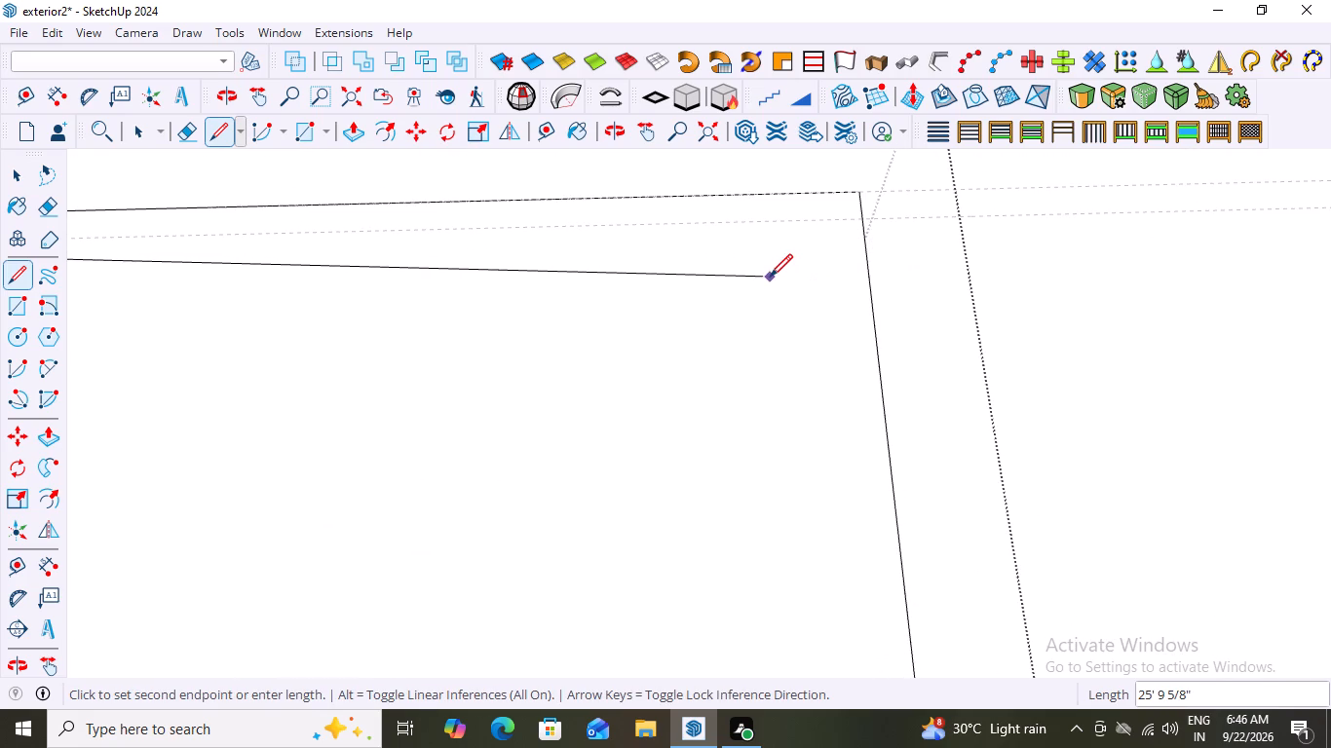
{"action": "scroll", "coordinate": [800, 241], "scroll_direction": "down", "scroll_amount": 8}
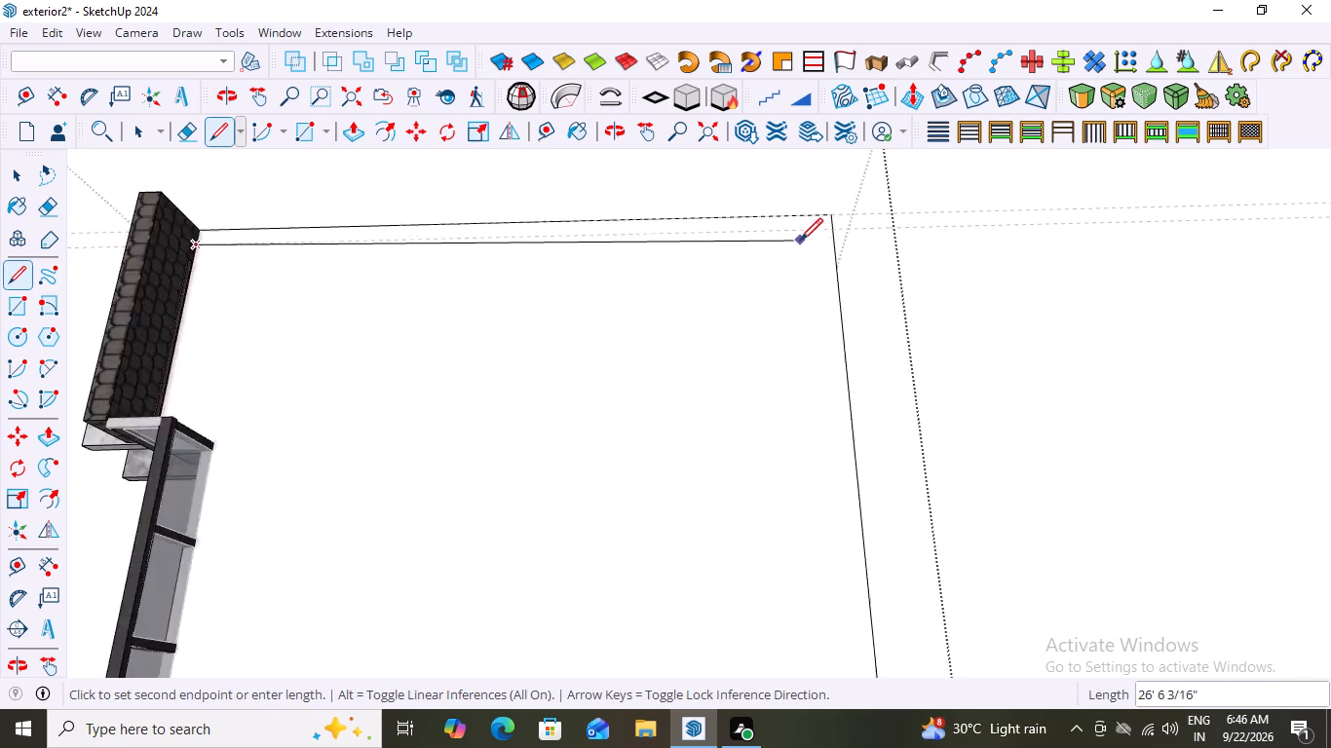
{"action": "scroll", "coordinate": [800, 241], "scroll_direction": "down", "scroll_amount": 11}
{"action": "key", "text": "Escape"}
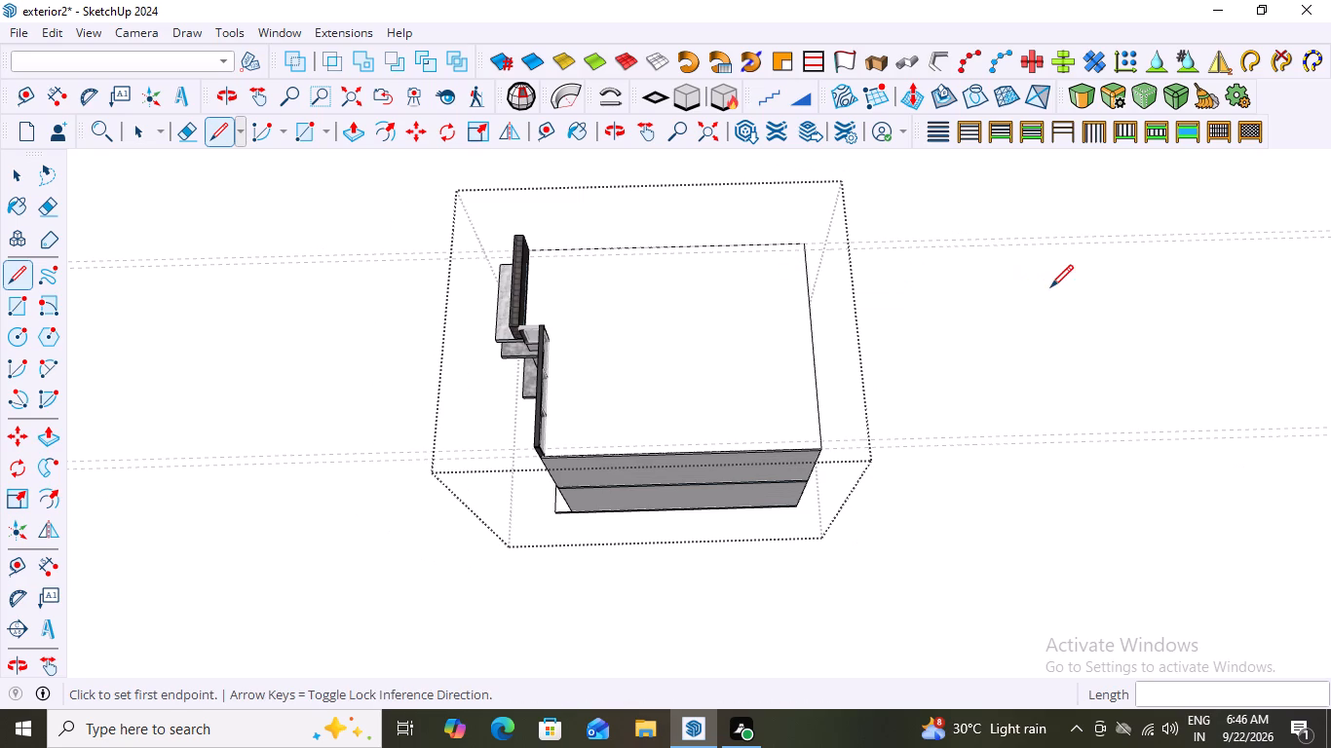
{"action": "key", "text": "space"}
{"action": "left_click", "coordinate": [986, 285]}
Place a guide 9" inside the roof's rear edge, parallel to it.
{"action": "scroll", "coordinate": [856, 317], "scroll_direction": "up", "scroll_amount": 3}
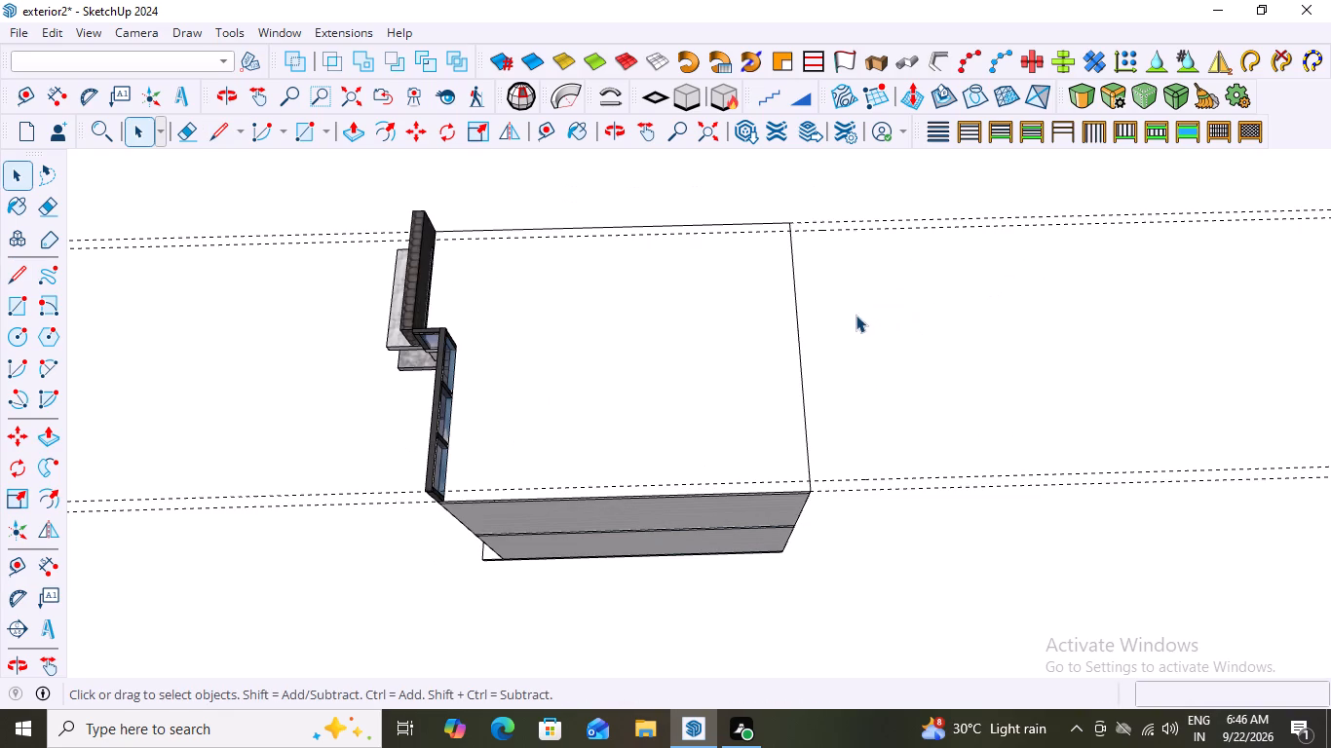
{"action": "key", "text": "t"}
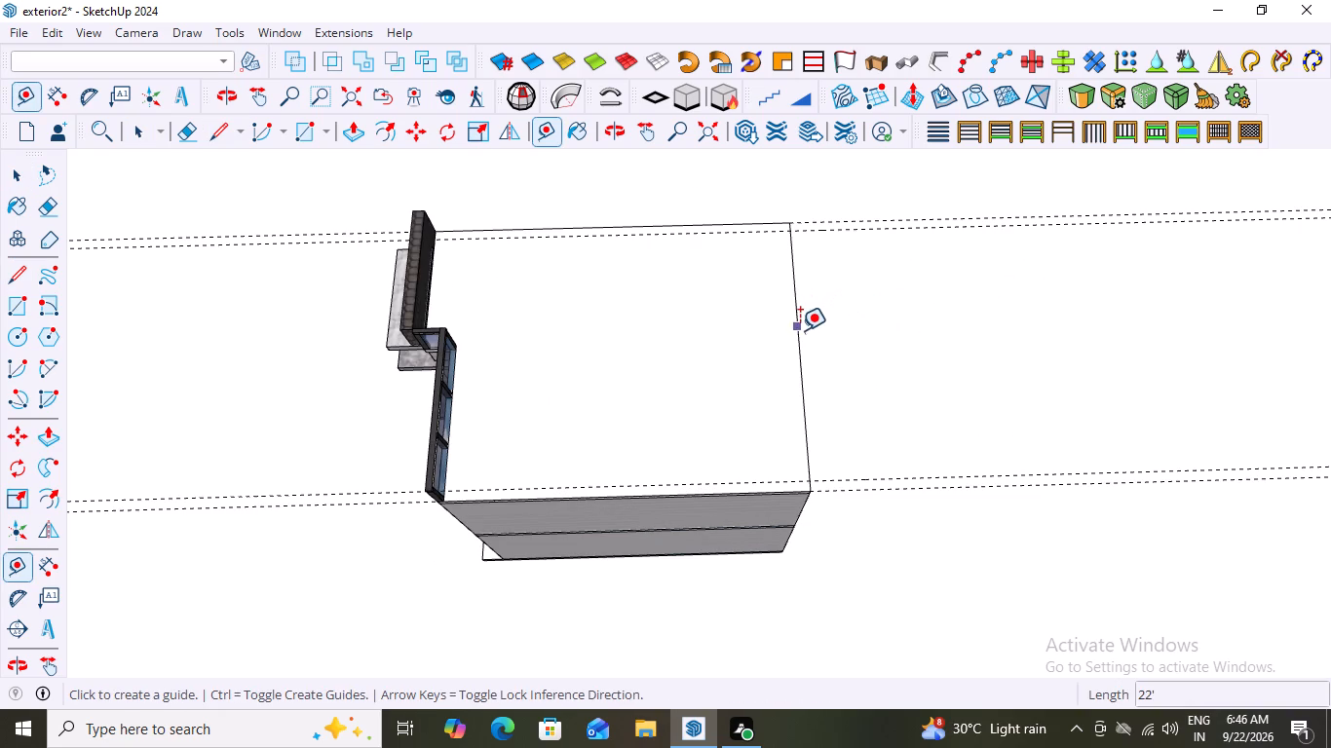
{"action": "left_click", "coordinate": [798, 333]}
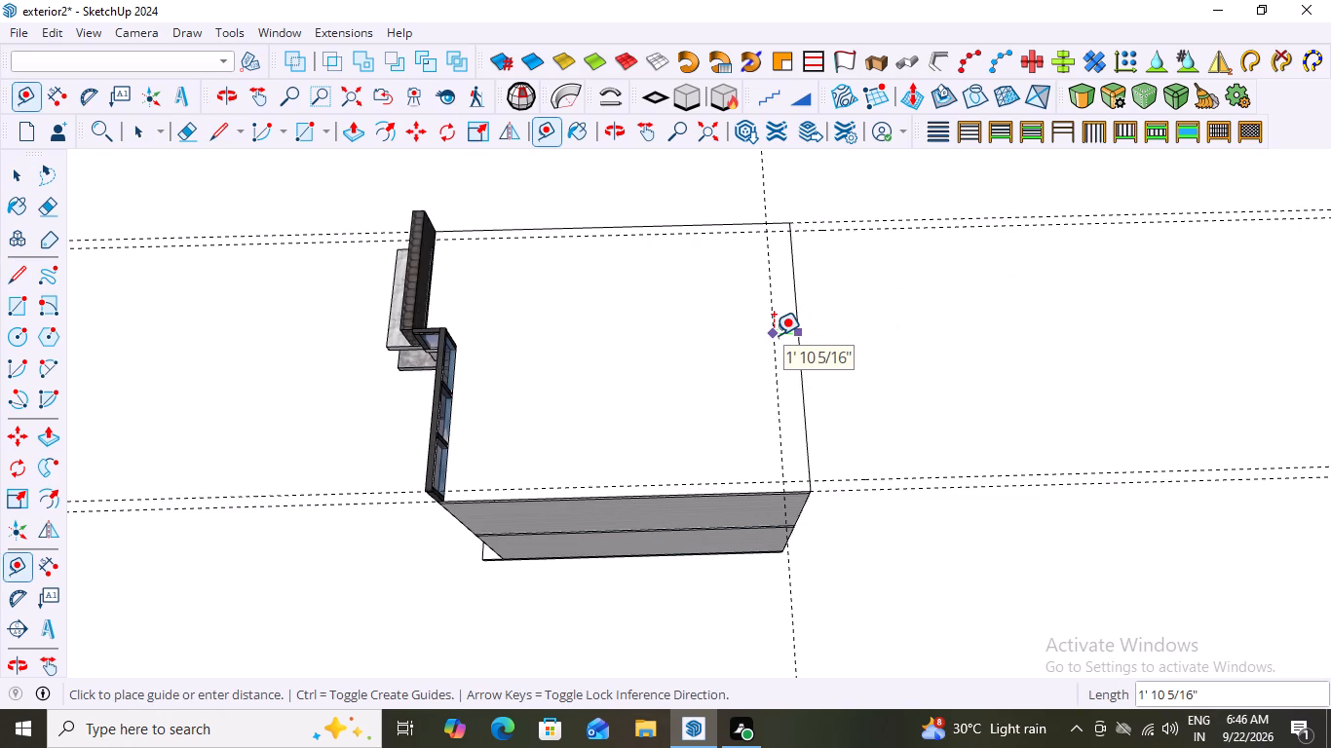
{"action": "key", "text": "9"}
{"action": "key", "text": "shift+quotedbl"}
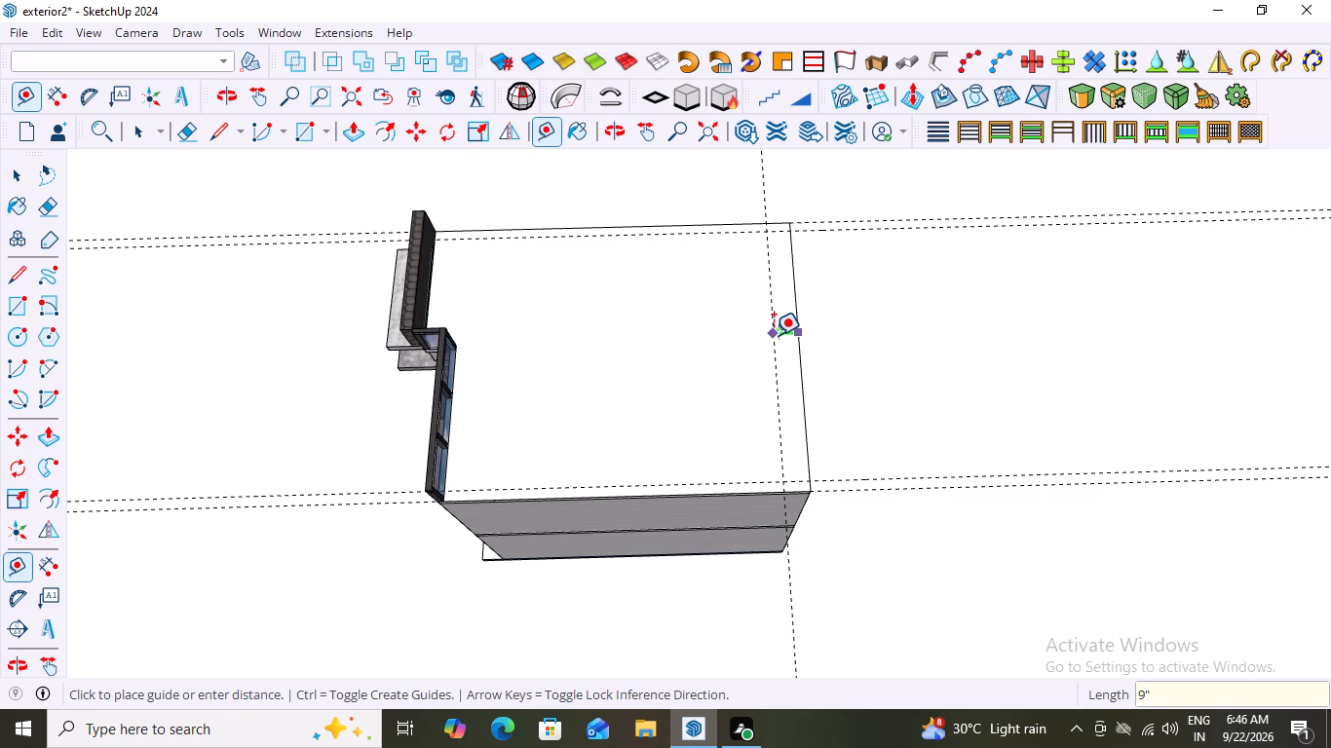
{"action": "key", "text": "Return"}
{"action": "key", "text": "space"}
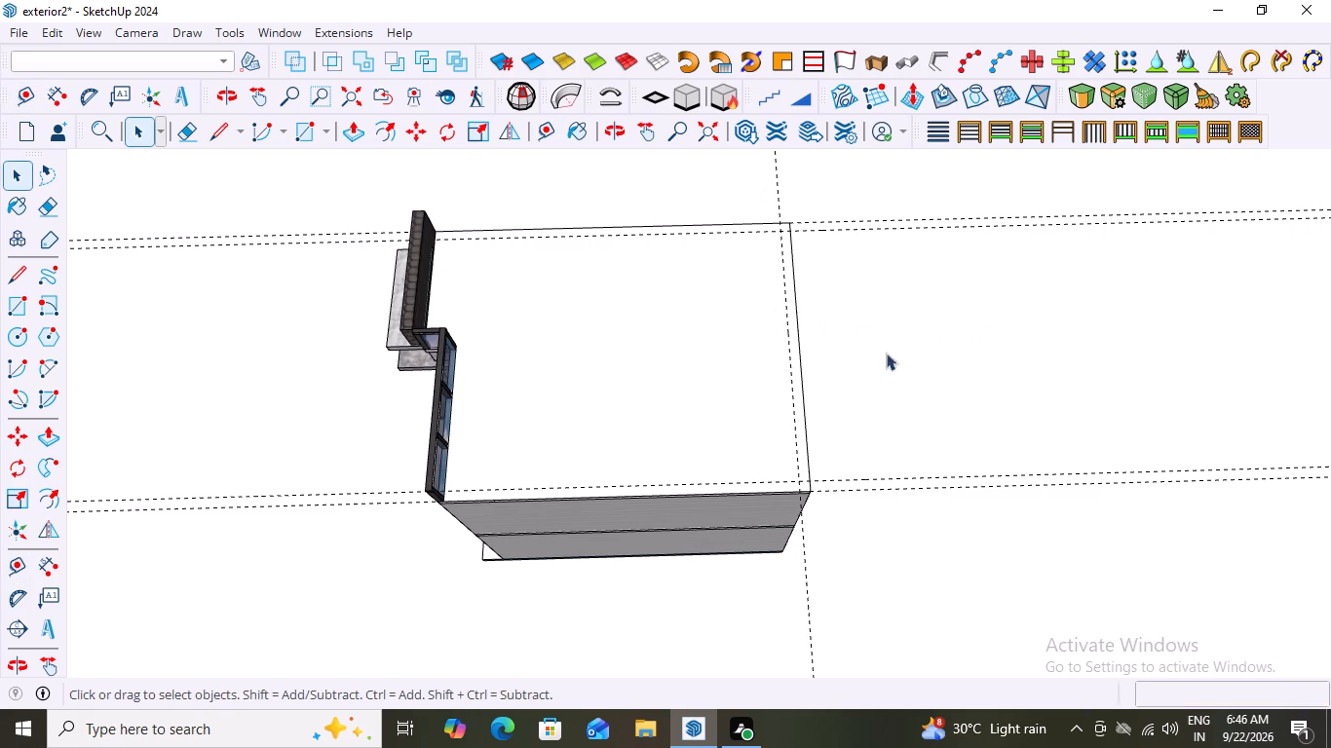
Open the roof group and draw a 28' line along its side edge from the stone-clad wall to the rear corner.
{"action": "double_click", "coordinate": [632, 260]}
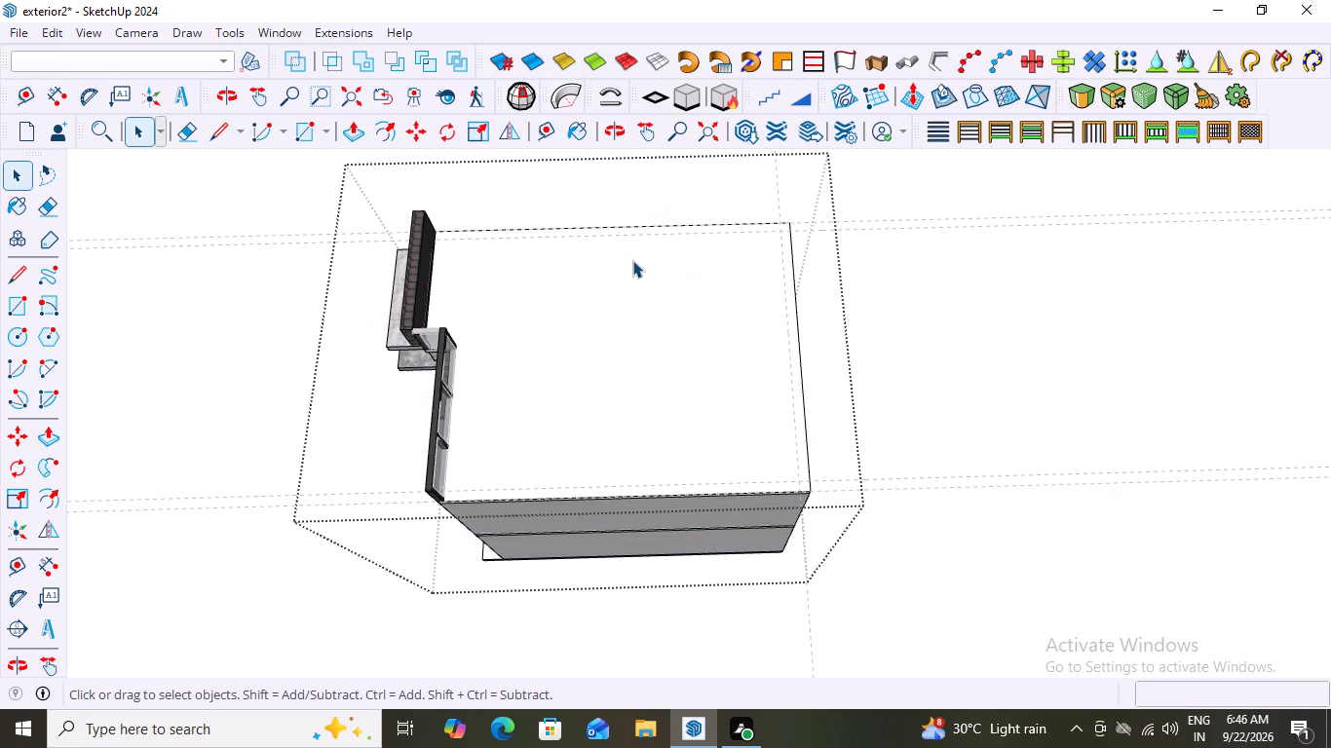
{"action": "scroll", "coordinate": [634, 257], "scroll_direction": "up", "scroll_amount": 2}
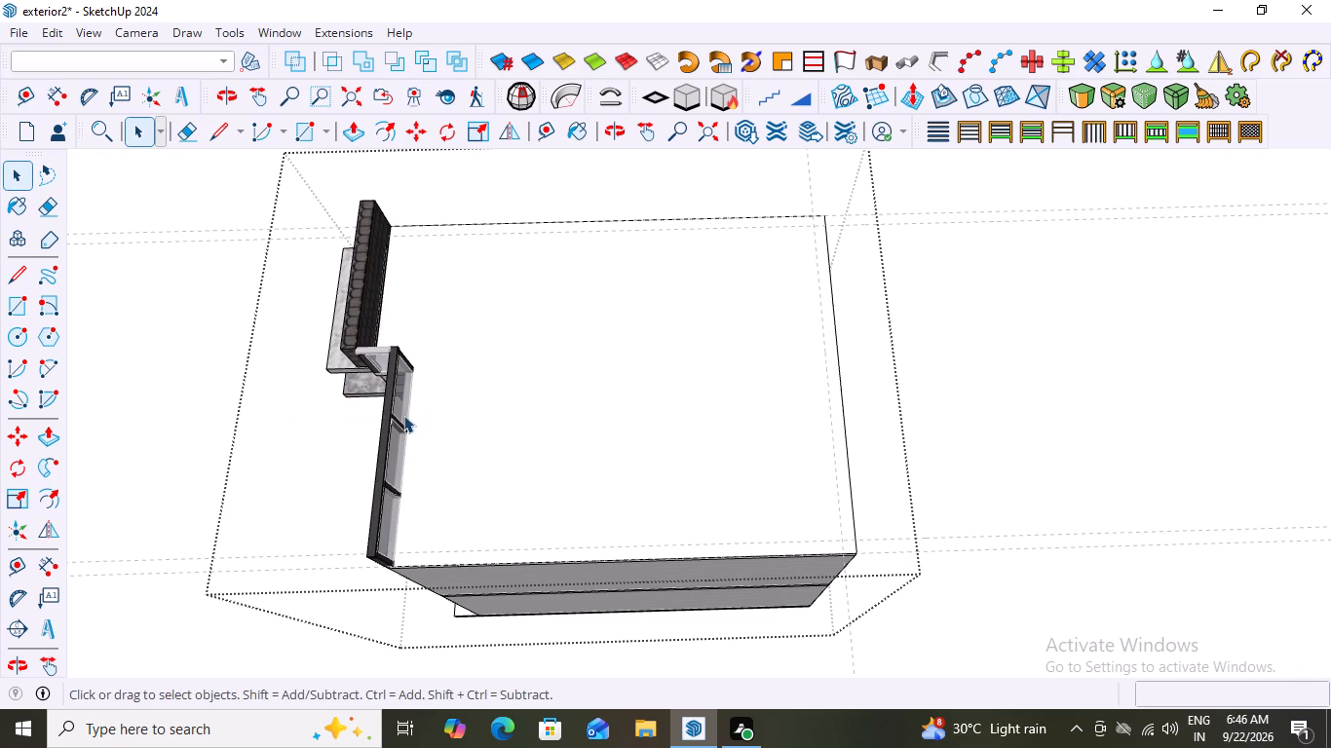
{"action": "key", "text": "l"}
{"action": "scroll", "coordinate": [414, 236], "scroll_direction": "up", "scroll_amount": 2}
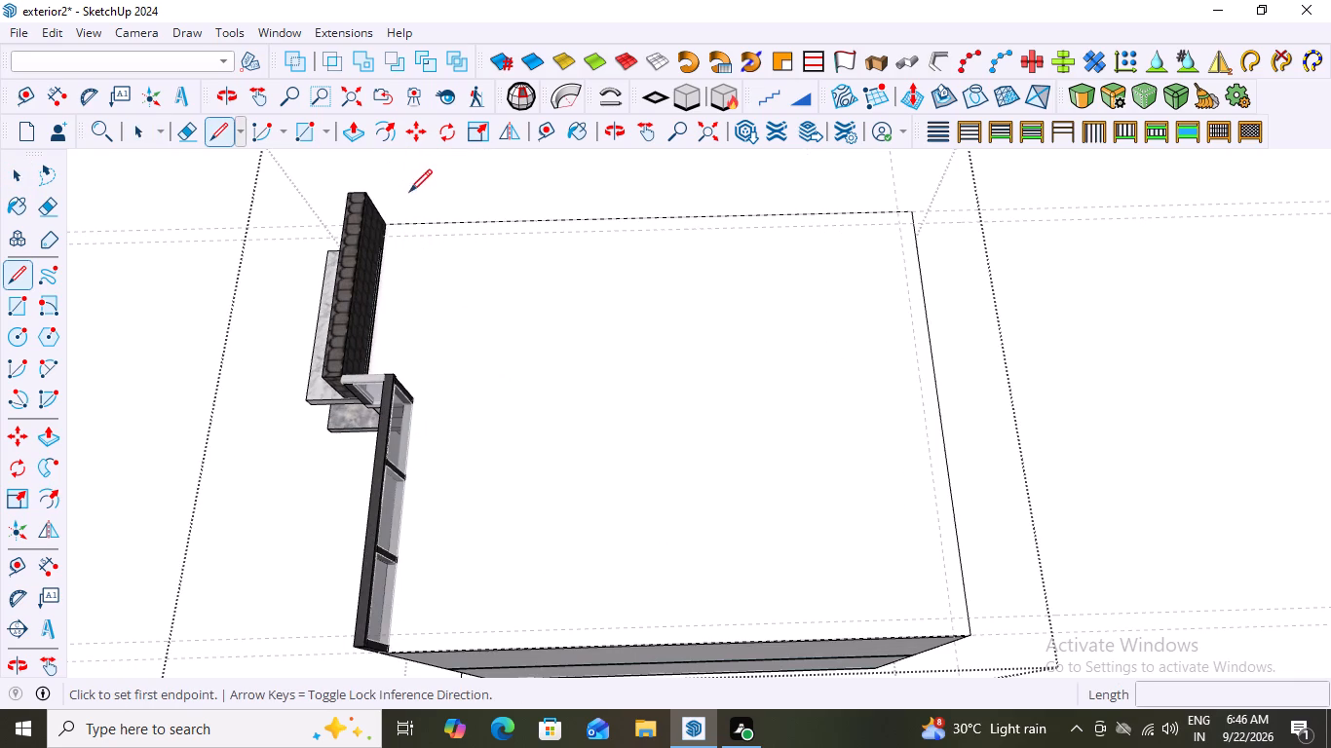
{"action": "scroll", "coordinate": [388, 225], "scroll_direction": "up", "scroll_amount": 14}
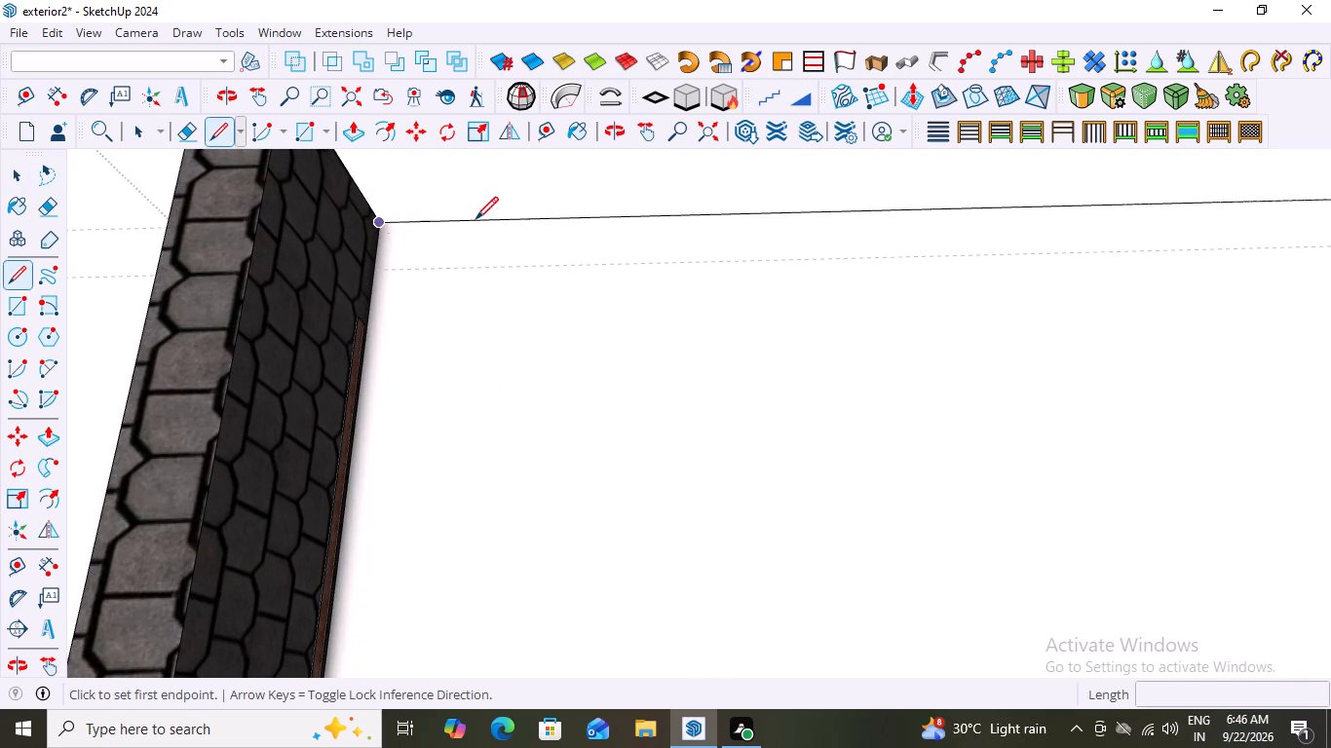
{"action": "left_click", "coordinate": [380, 222]}
{"action": "scroll", "coordinate": [316, 263], "scroll_direction": "down", "scroll_amount": 20}
{"action": "scroll", "coordinate": [316, 263], "scroll_direction": "down", "scroll_amount": 2}
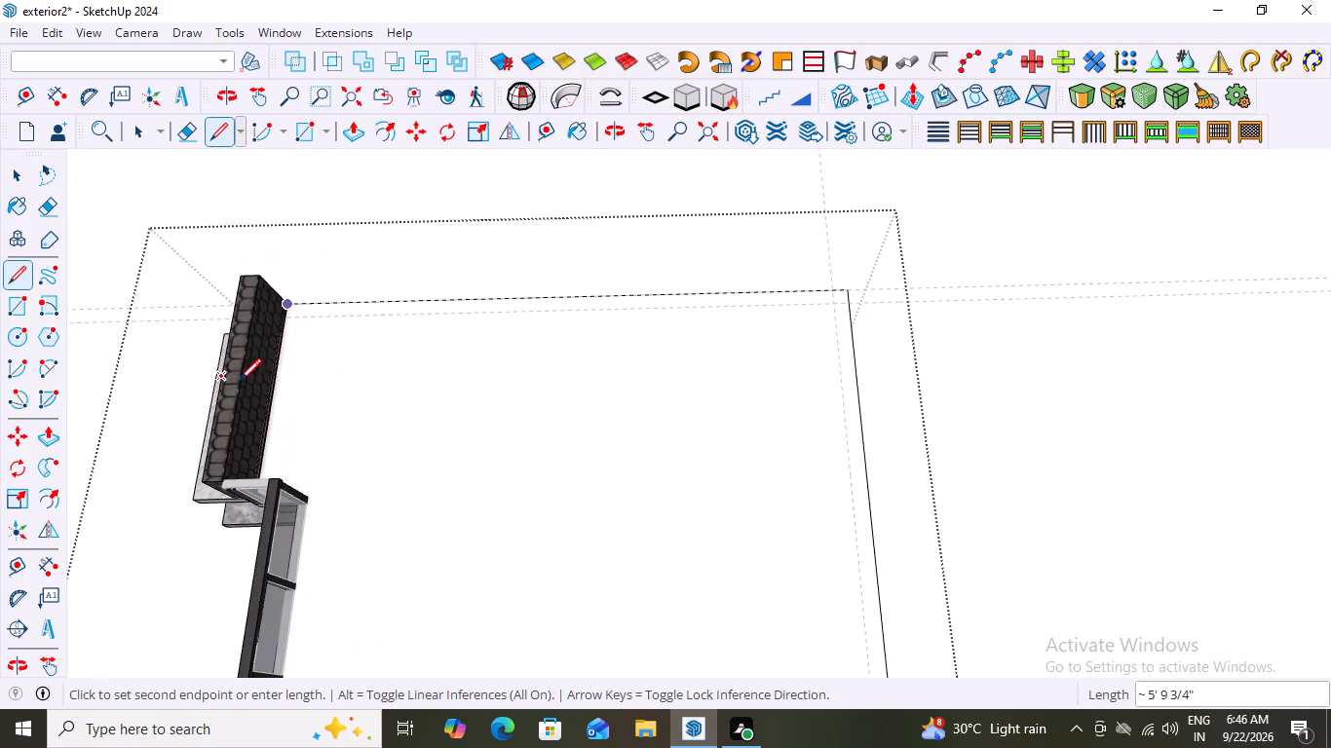
{"action": "scroll", "coordinate": [863, 258], "scroll_direction": "up", "scroll_amount": 5}
{"action": "scroll", "coordinate": [776, 359], "scroll_direction": "up", "scroll_amount": 5}
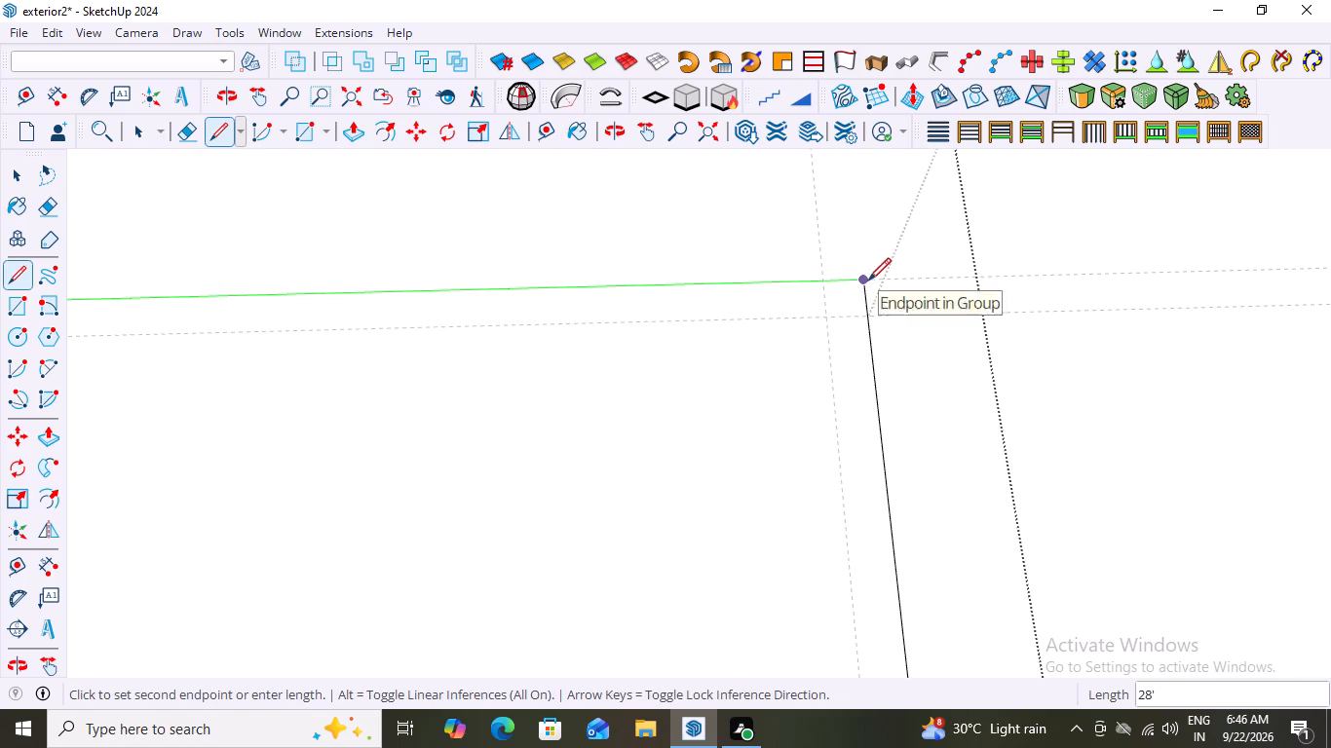
{"action": "left_click", "coordinate": [864, 281]}
Continue the outline with a 22' line along the roof's rear edge to the corner above the grey side wall.
{"action": "scroll", "coordinate": [866, 280], "scroll_direction": "down", "scroll_amount": 17}
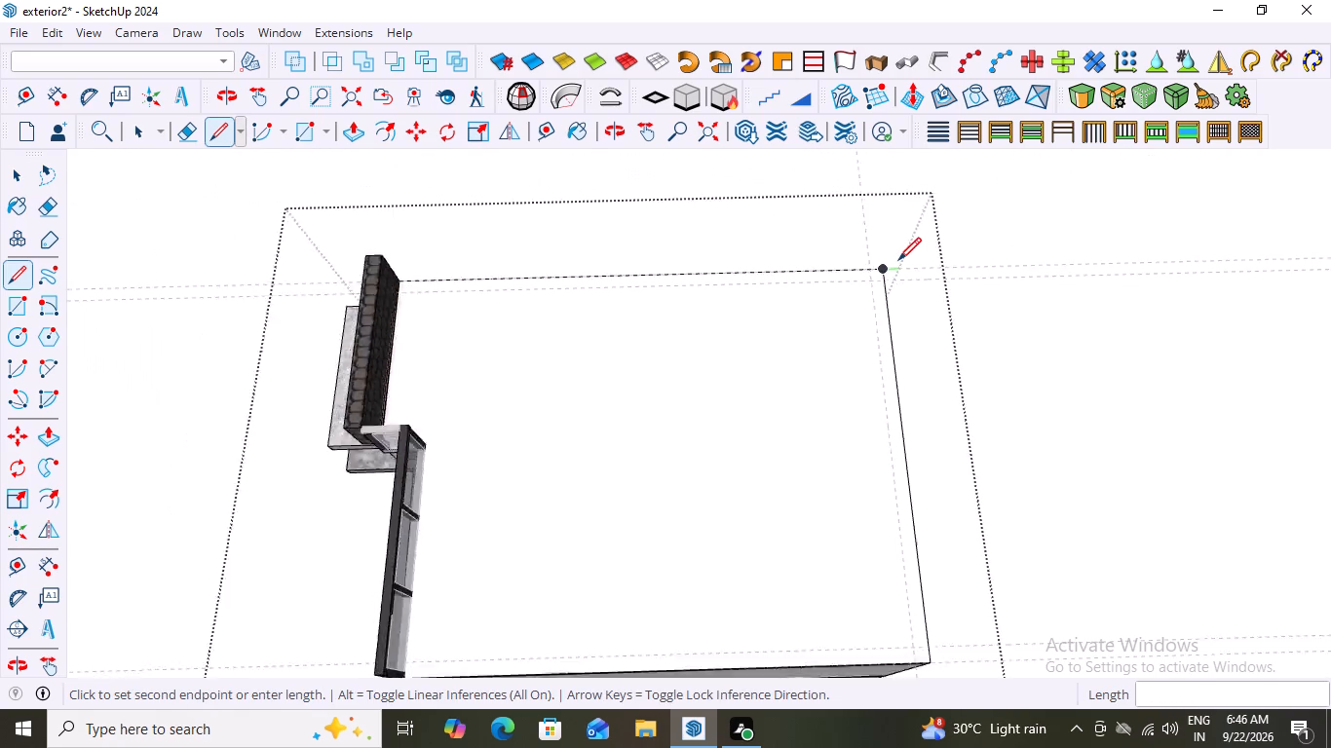
{"action": "scroll", "coordinate": [898, 260], "scroll_direction": "down", "scroll_amount": 4}
{"action": "scroll", "coordinate": [928, 490], "scroll_direction": "up", "scroll_amount": 12}
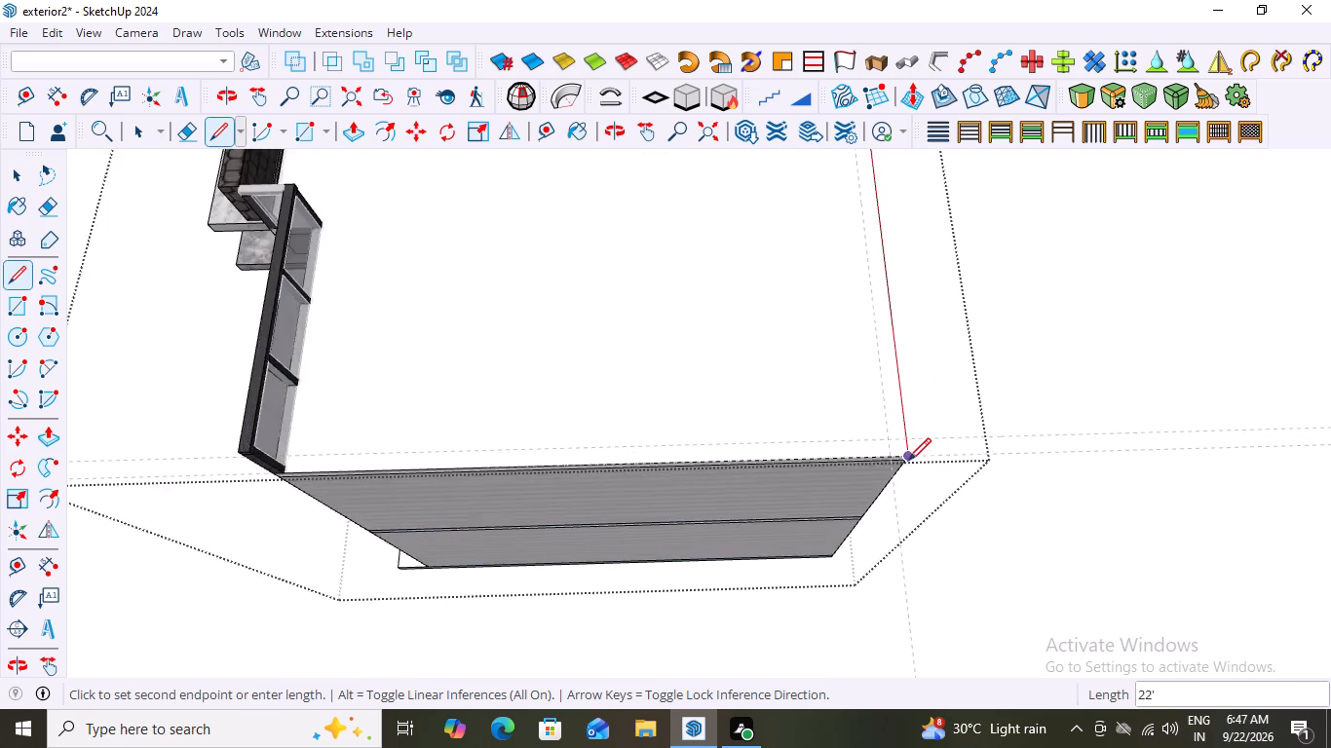
{"action": "scroll", "coordinate": [908, 461], "scroll_direction": "up", "scroll_amount": 10}
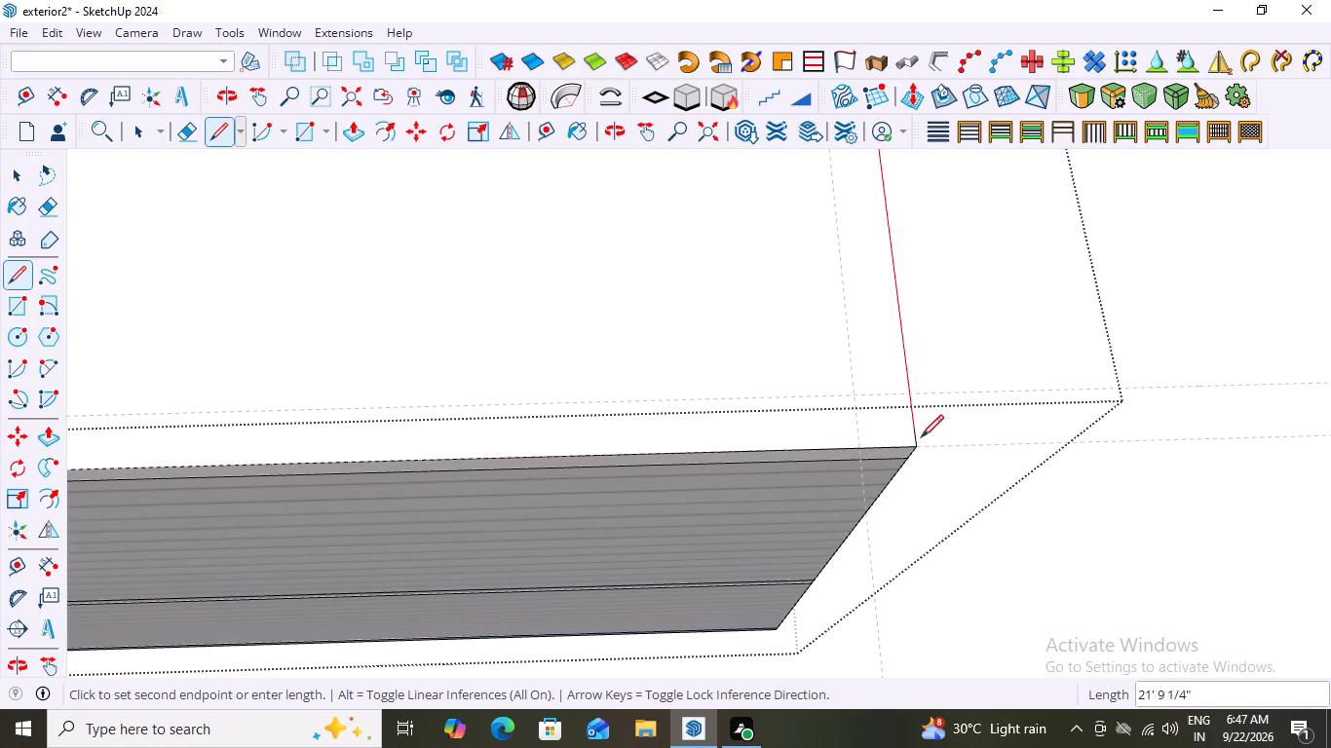
{"action": "left_click", "coordinate": [916, 447]}
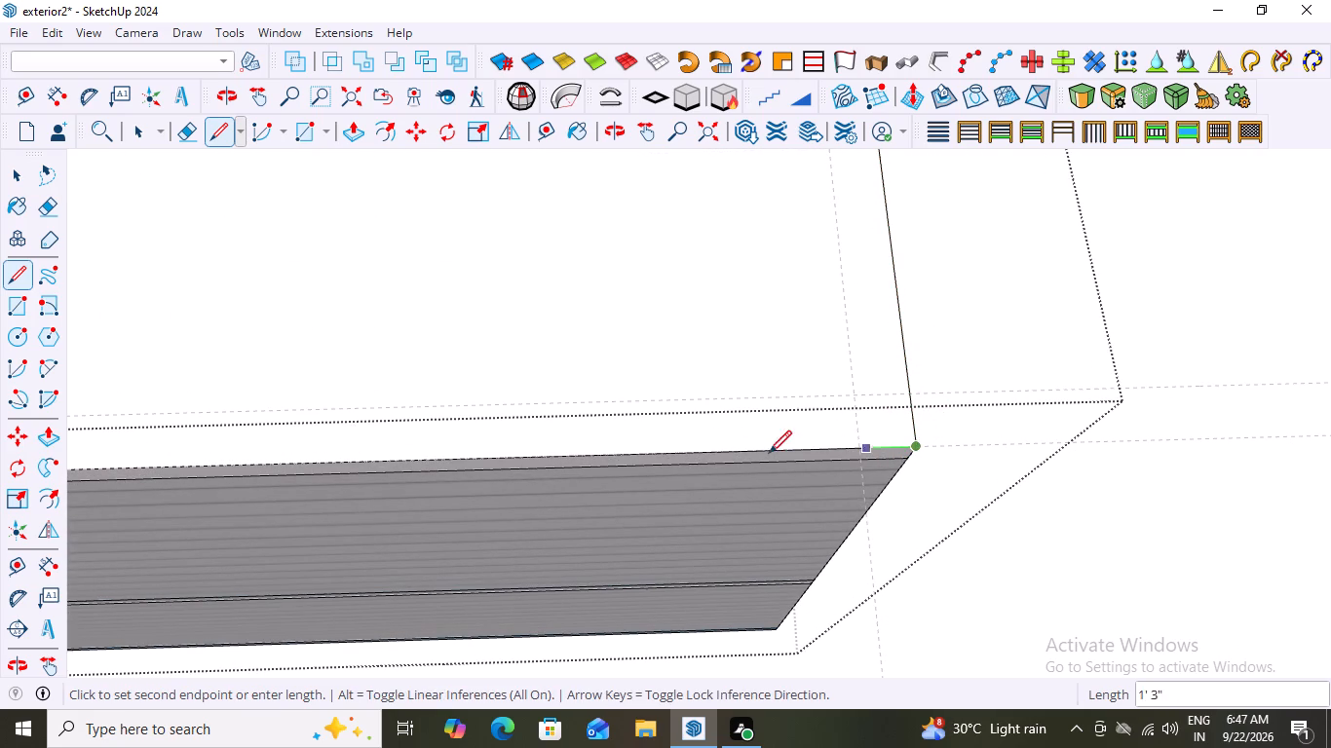
Draw a line about 25' 6 11/16" long along the roof edge above the grey side wall to the glass railing.
{"action": "scroll", "coordinate": [772, 447], "scroll_direction": "down", "scroll_amount": 20}
{"action": "scroll", "coordinate": [772, 447], "scroll_direction": "down", "scroll_amount": 1}
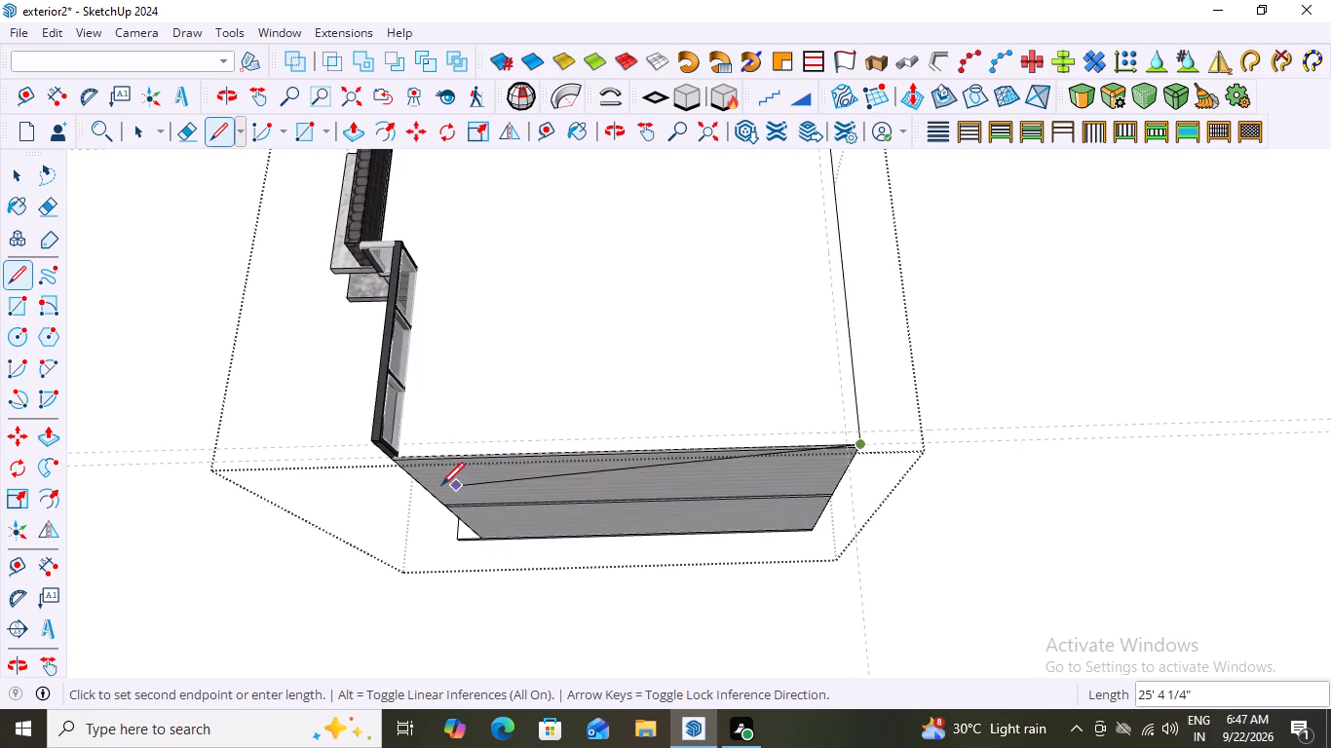
{"action": "scroll", "coordinate": [438, 479], "scroll_direction": "up", "scroll_amount": 15}
{"action": "scroll", "coordinate": [394, 437], "scroll_direction": "up", "scroll_amount": 6}
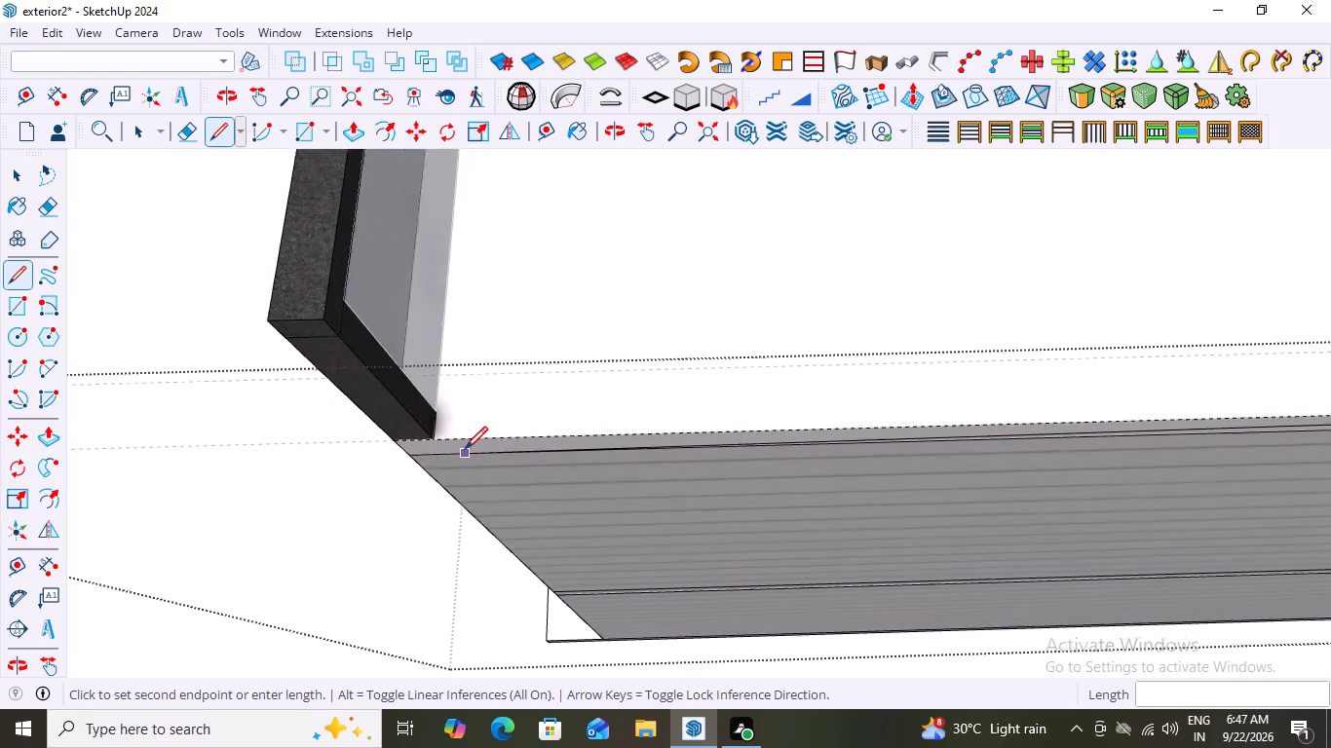
{"action": "scroll", "coordinate": [465, 449], "scroll_direction": "up", "scroll_amount": 8}
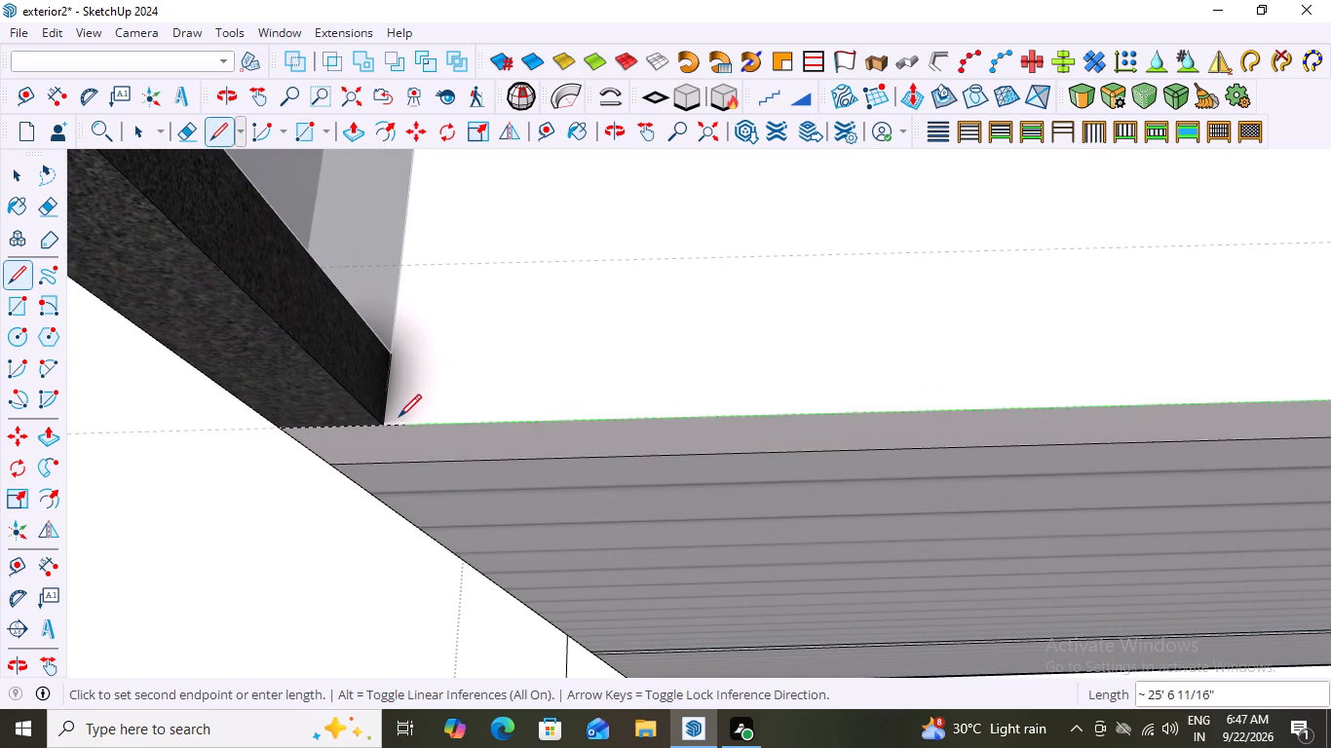
{"action": "left_click", "coordinate": [382, 425]}
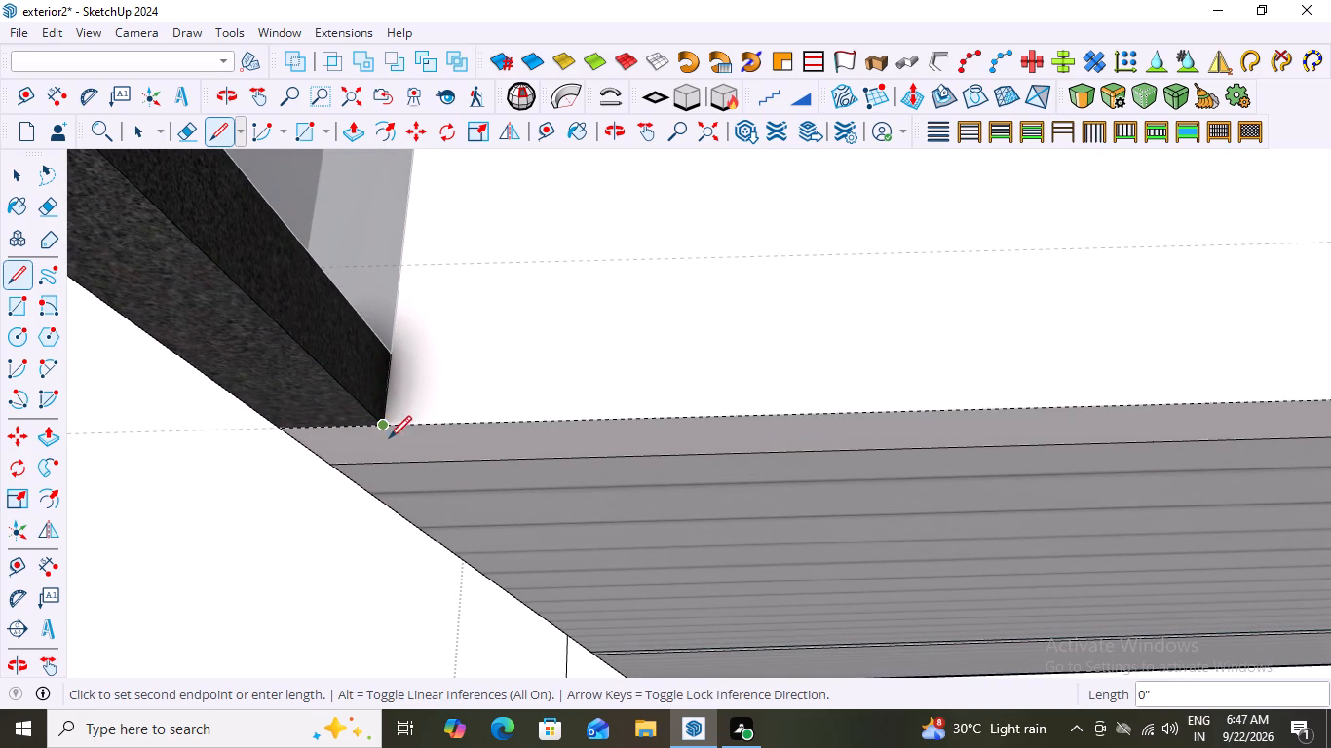
{"action": "scroll", "coordinate": [387, 446], "scroll_direction": "down", "scroll_amount": 20}
{"action": "key", "text": "space"}
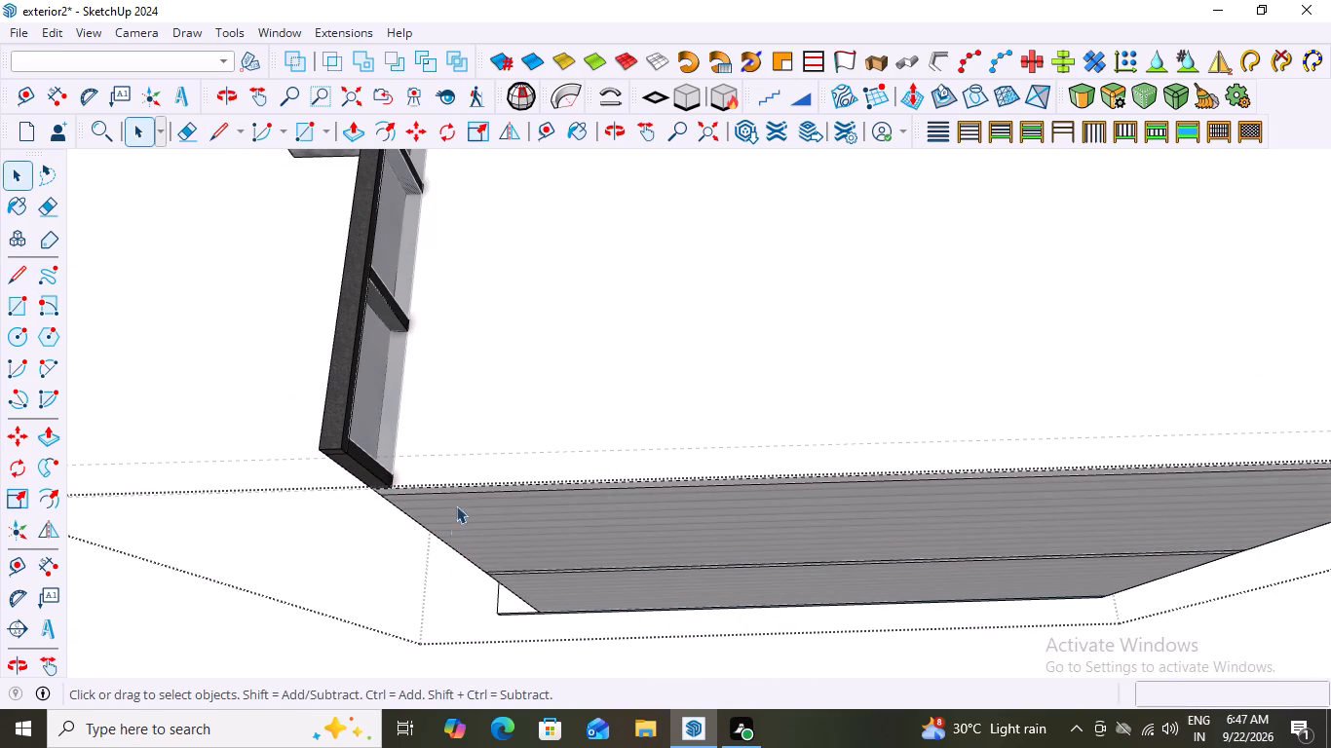
Draw the border's inner line along the 9" guide beside the grey side wall, from the glass railing to the rear guide intersection.
{"action": "key", "text": "l"}
{"action": "scroll", "coordinate": [425, 426], "scroll_direction": "down", "scroll_amount": 6}
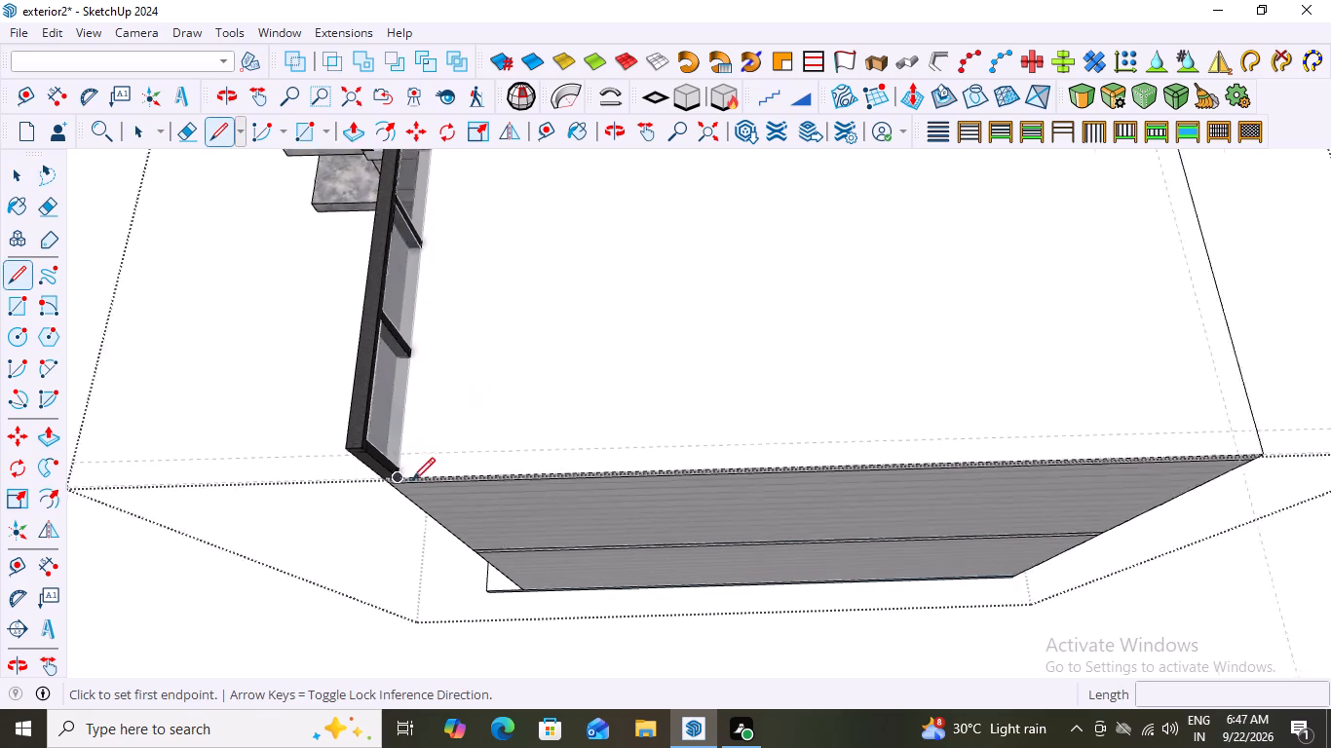
{"action": "scroll", "coordinate": [412, 480], "scroll_direction": "down", "scroll_amount": 3}
{"action": "scroll", "coordinate": [431, 465], "scroll_direction": "up", "scroll_amount": 14}
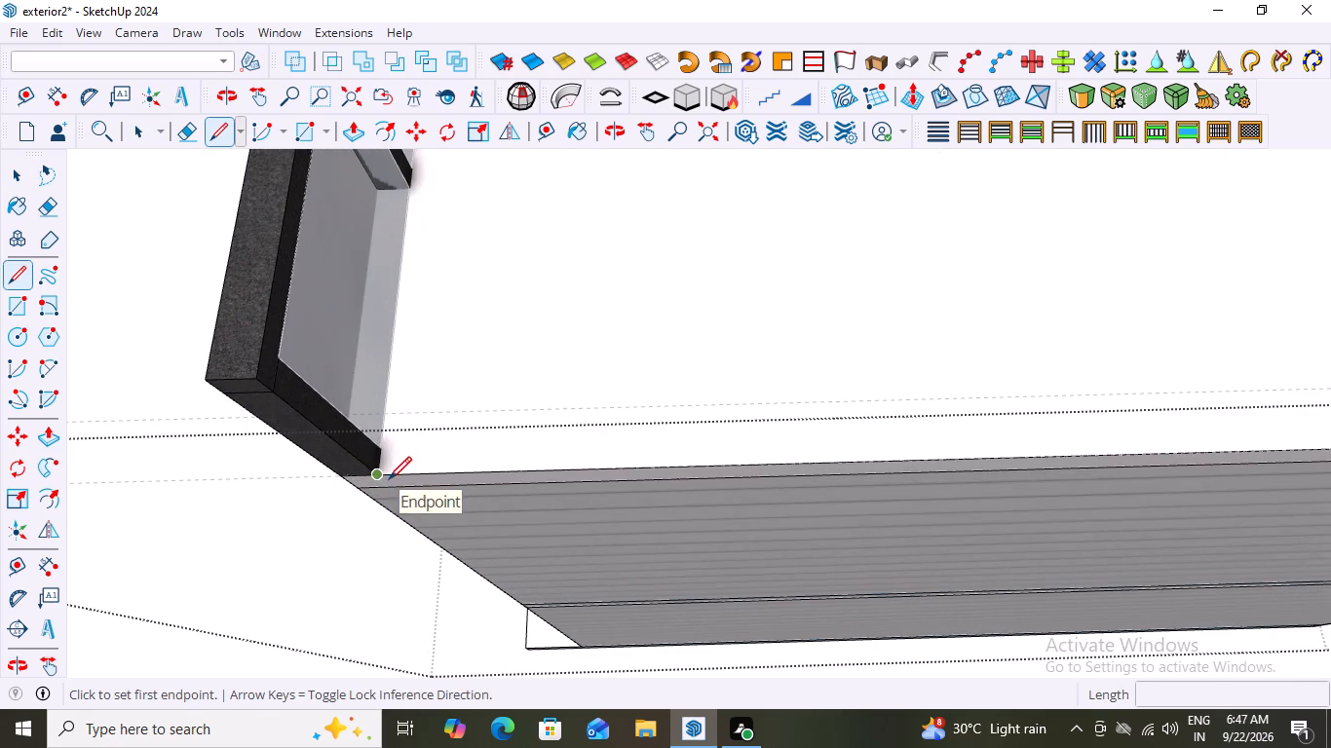
{"action": "left_click", "coordinate": [384, 413]}
{"action": "scroll", "coordinate": [550, 424], "scroll_direction": "down", "scroll_amount": 13}
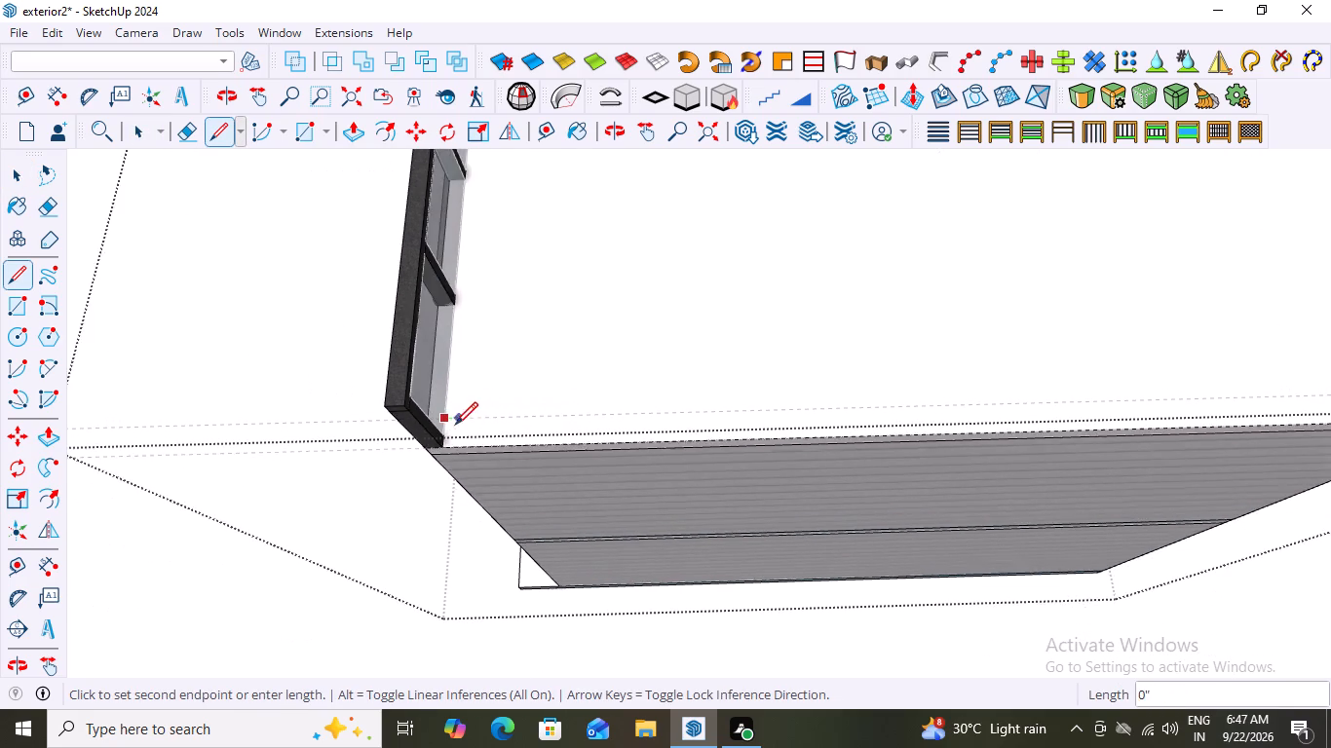
{"action": "scroll", "coordinate": [455, 425], "scroll_direction": "down", "scroll_amount": 1}
{"action": "scroll", "coordinate": [872, 401], "scroll_direction": "down", "scroll_amount": 2}
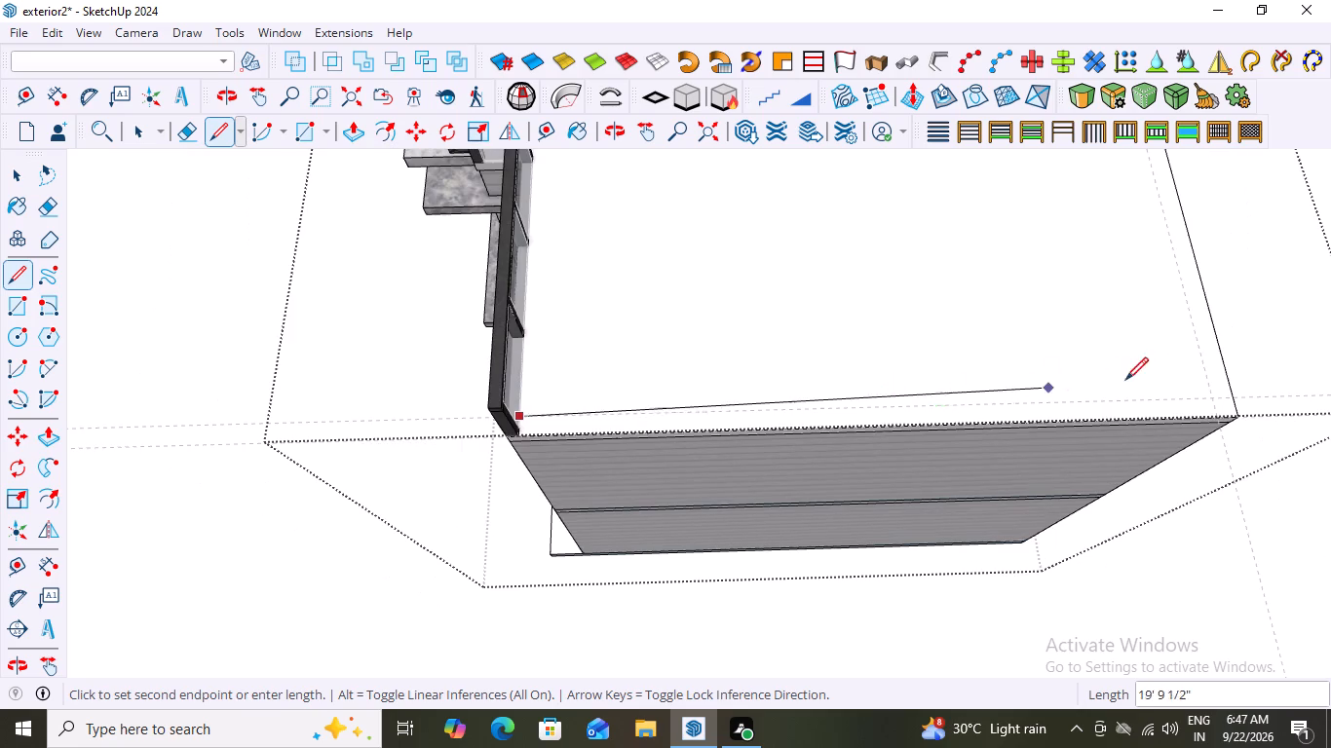
{"action": "scroll", "coordinate": [1229, 386], "scroll_direction": "up", "scroll_amount": 4}
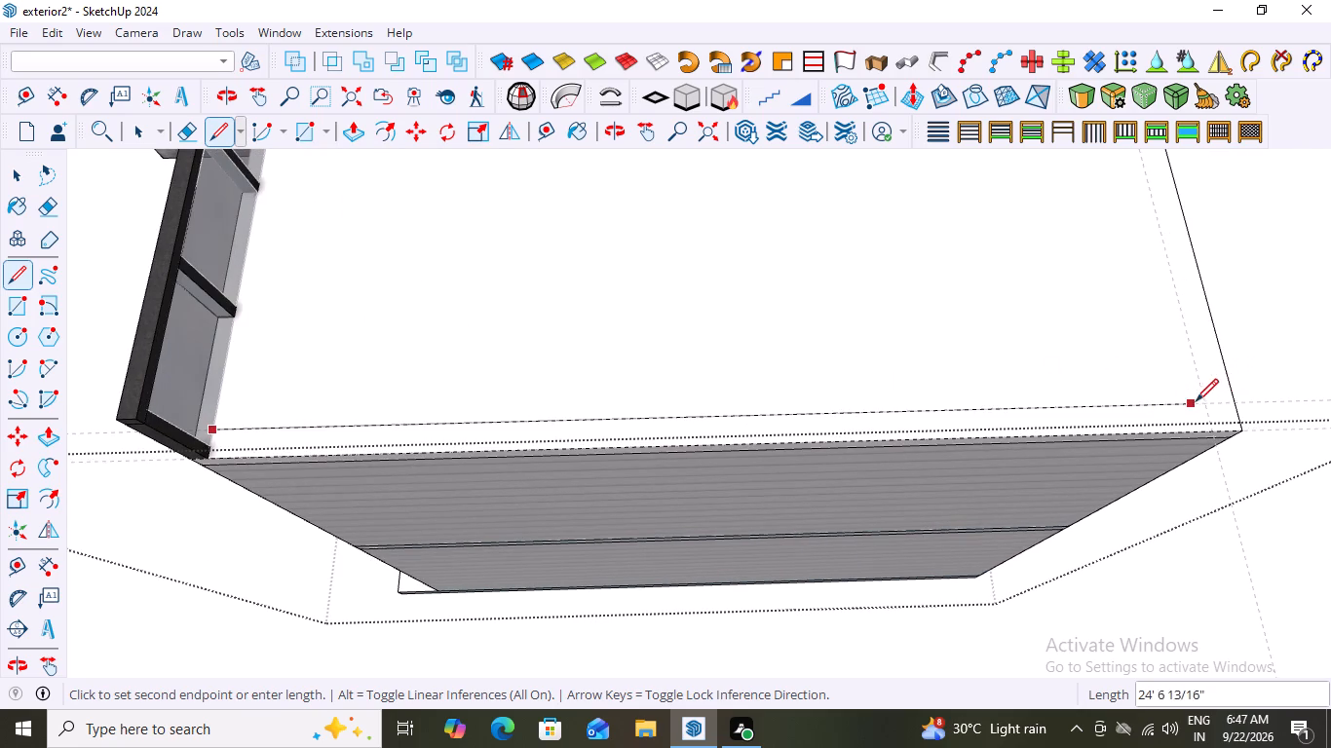
{"action": "left_click", "coordinate": [1204, 403]}
Continue the inner outline about 20' 6" along the rear guide to its intersection with the opposite side guide.
{"action": "scroll", "coordinate": [1182, 348], "scroll_direction": "down", "scroll_amount": 7}
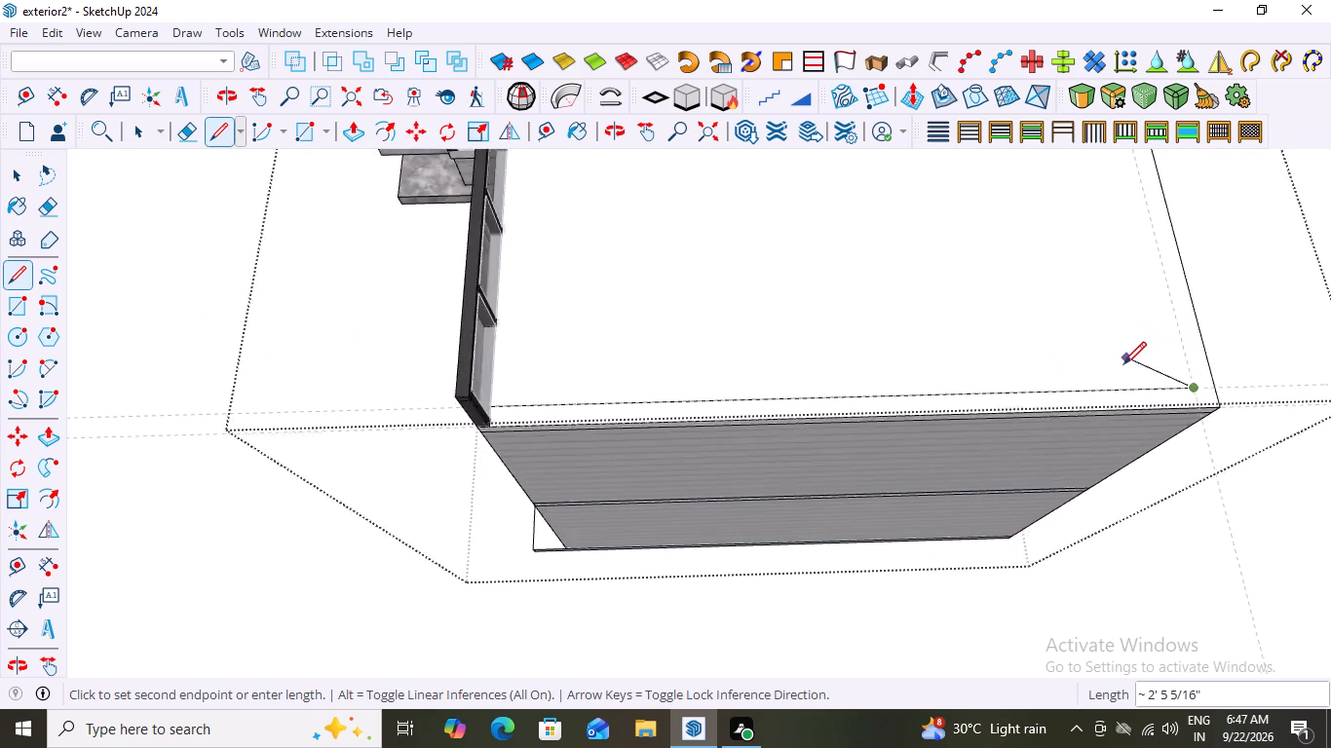
{"action": "scroll", "coordinate": [1123, 364], "scroll_direction": "down", "scroll_amount": 11}
{"action": "scroll", "coordinate": [1119, 203], "scroll_direction": "up", "scroll_amount": 4}
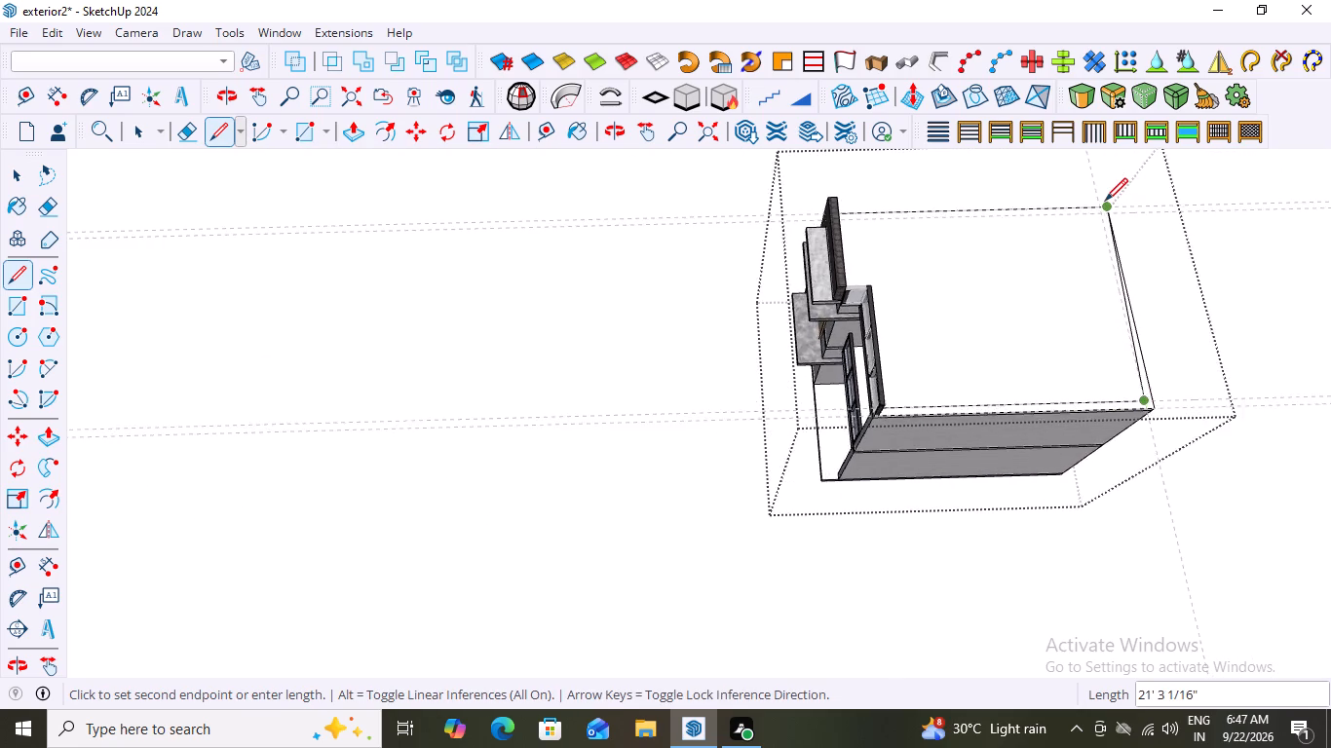
{"action": "scroll", "coordinate": [1105, 201], "scroll_direction": "up", "scroll_amount": 15}
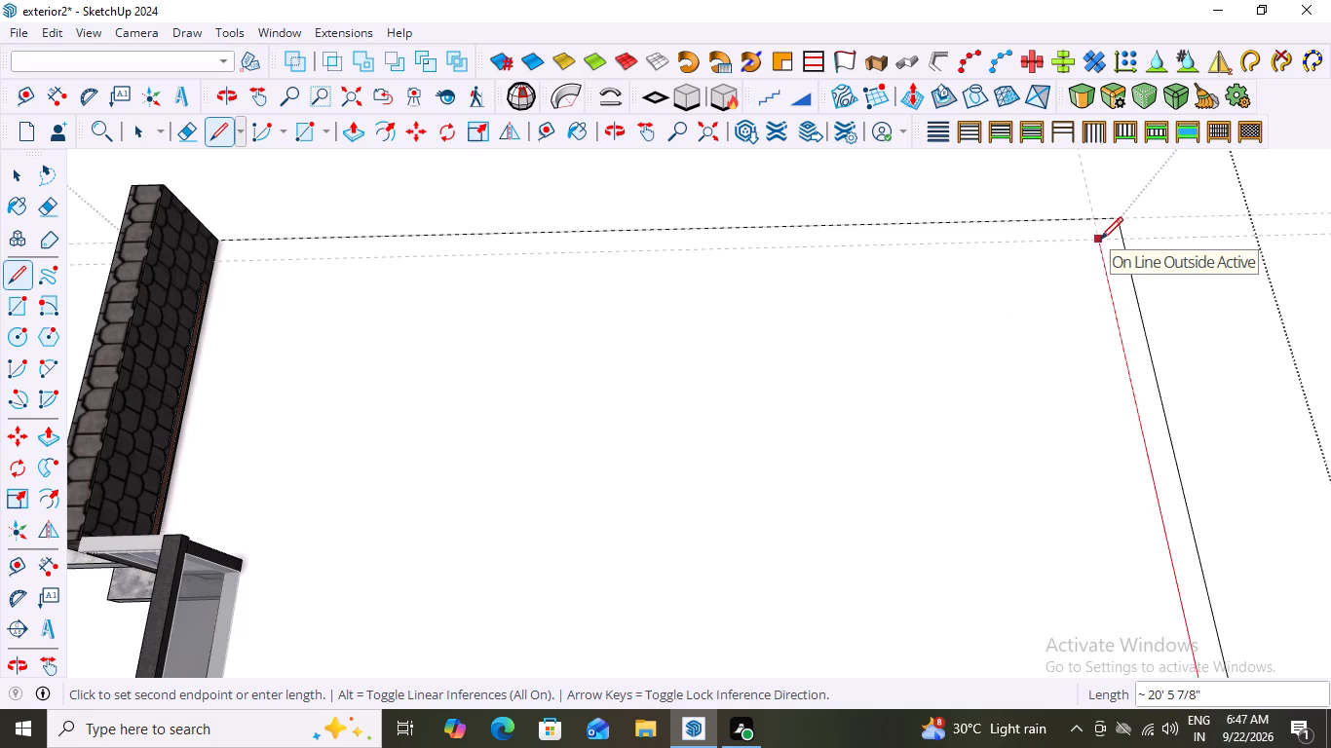
{"action": "scroll", "coordinate": [1100, 240], "scroll_direction": "up", "scroll_amount": 10}
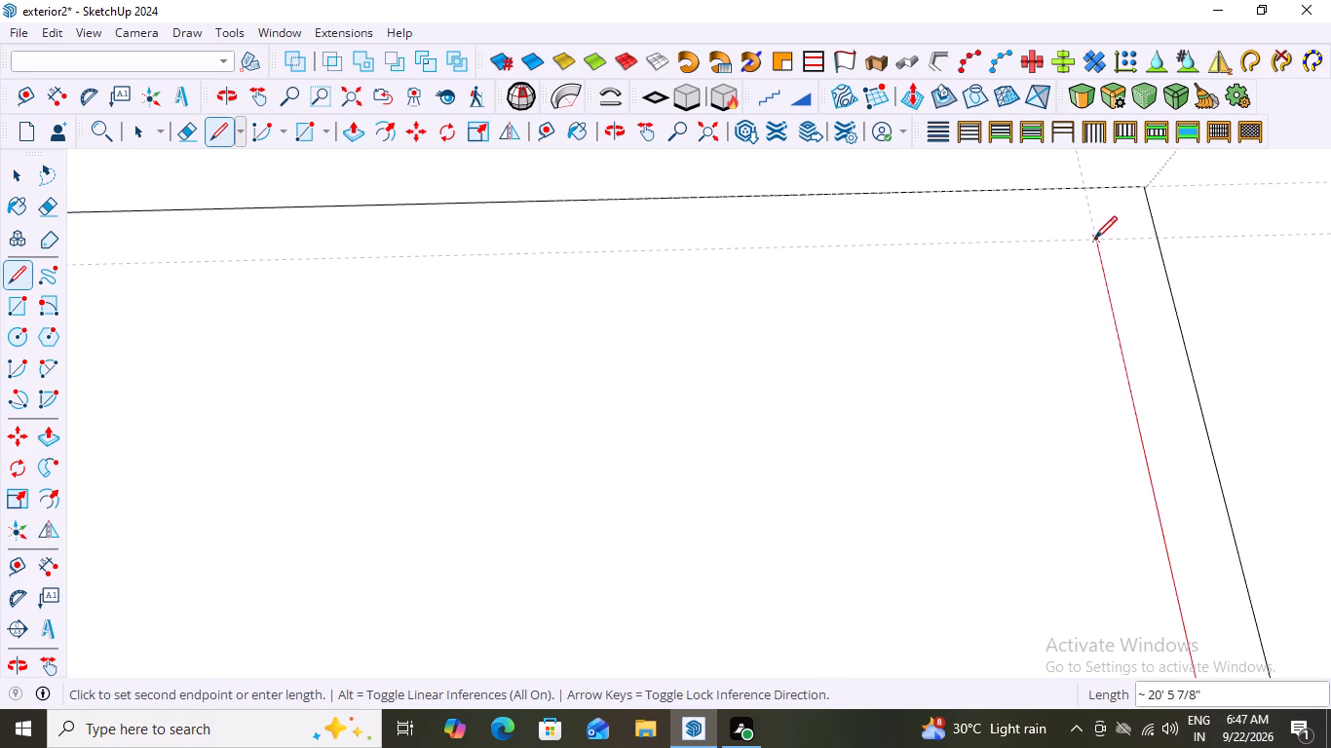
{"action": "left_click", "coordinate": [1095, 239]}
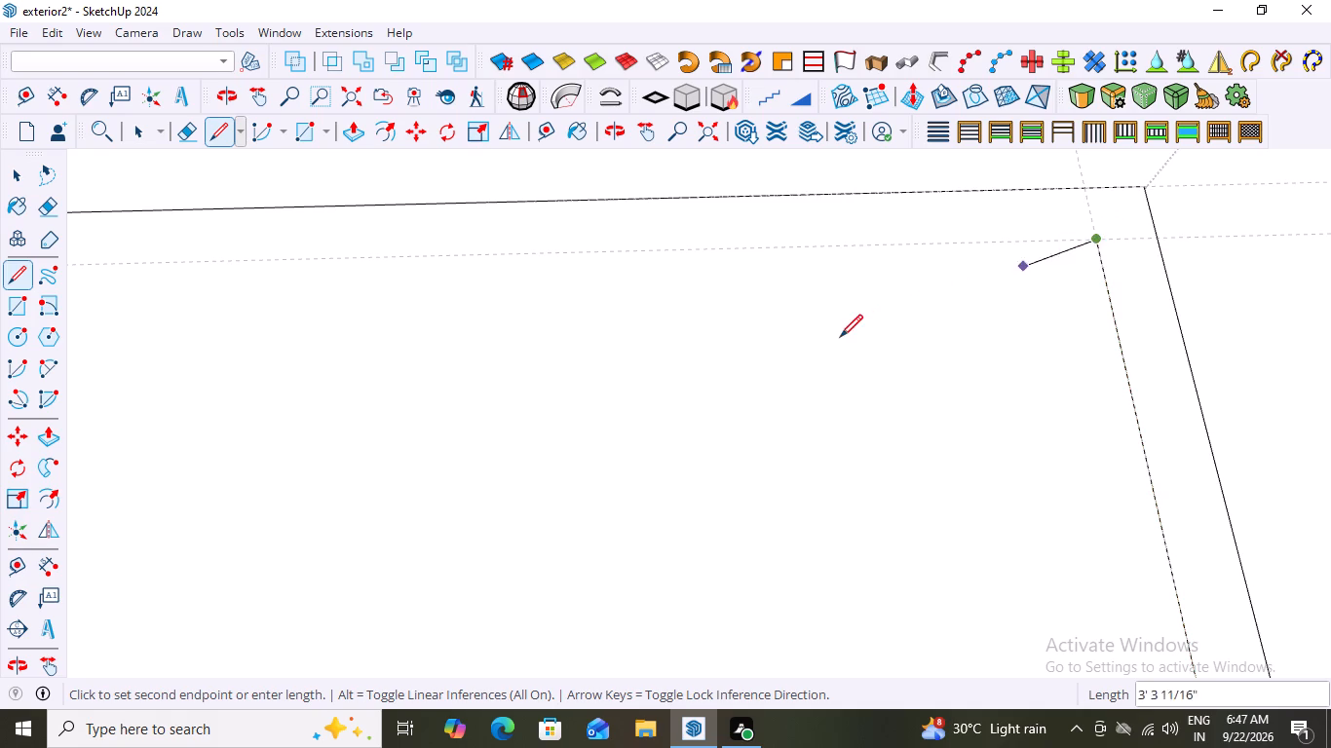
Finish the inner outline with a 27' 3" line along the side guide to the stone-clad wall.
{"action": "scroll", "coordinate": [840, 337], "scroll_direction": "down", "scroll_amount": 16}
{"action": "scroll", "coordinate": [461, 333], "scroll_direction": "up", "scroll_amount": 2}
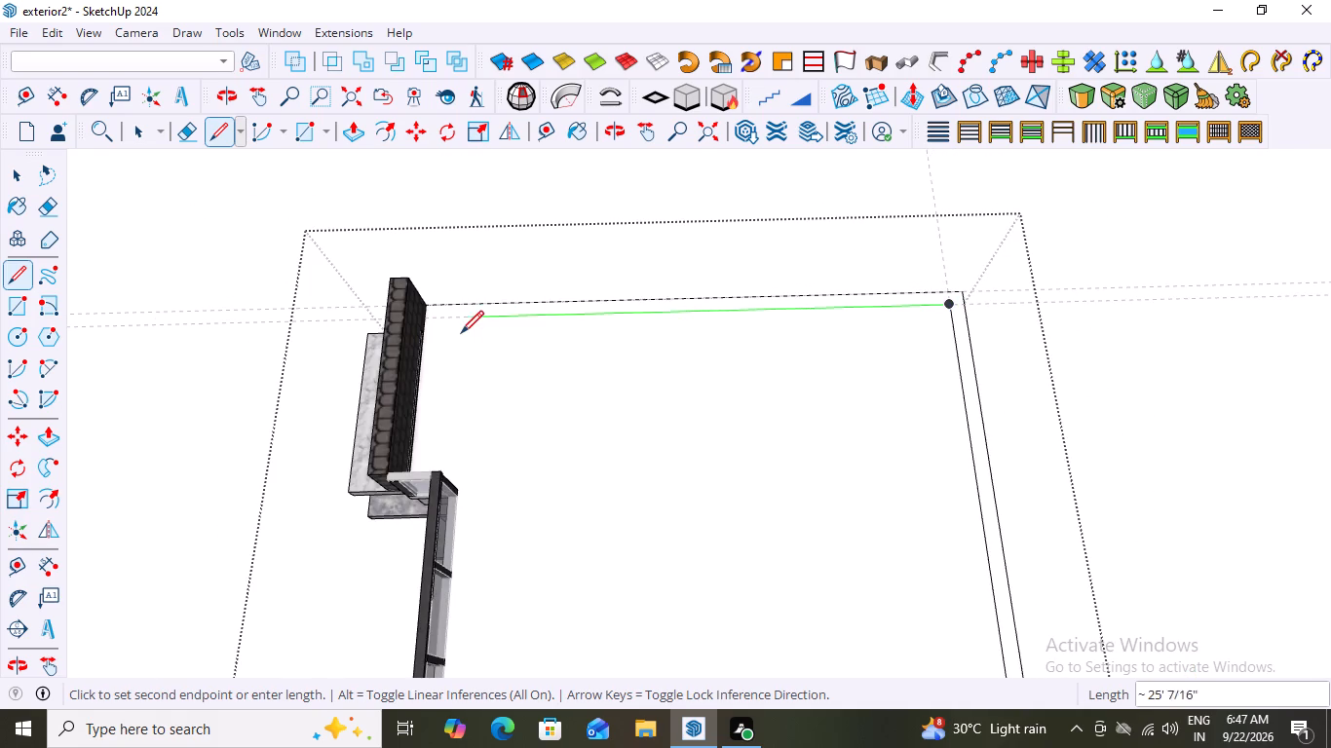
{"action": "scroll", "coordinate": [461, 333], "scroll_direction": "up", "scroll_amount": 20}
{"action": "scroll", "coordinate": [461, 333], "scroll_direction": "up", "scroll_amount": 6}
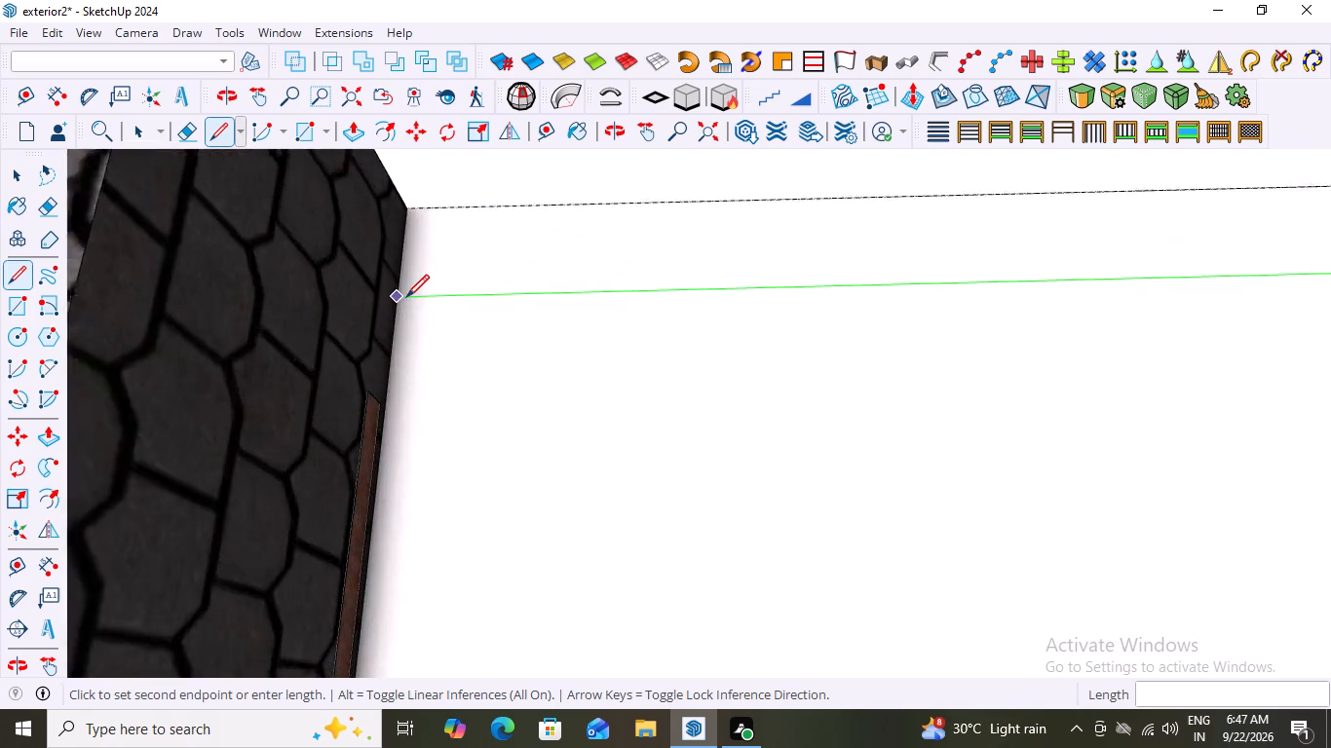
{"action": "scroll", "coordinate": [406, 297], "scroll_direction": "up", "scroll_amount": 14}
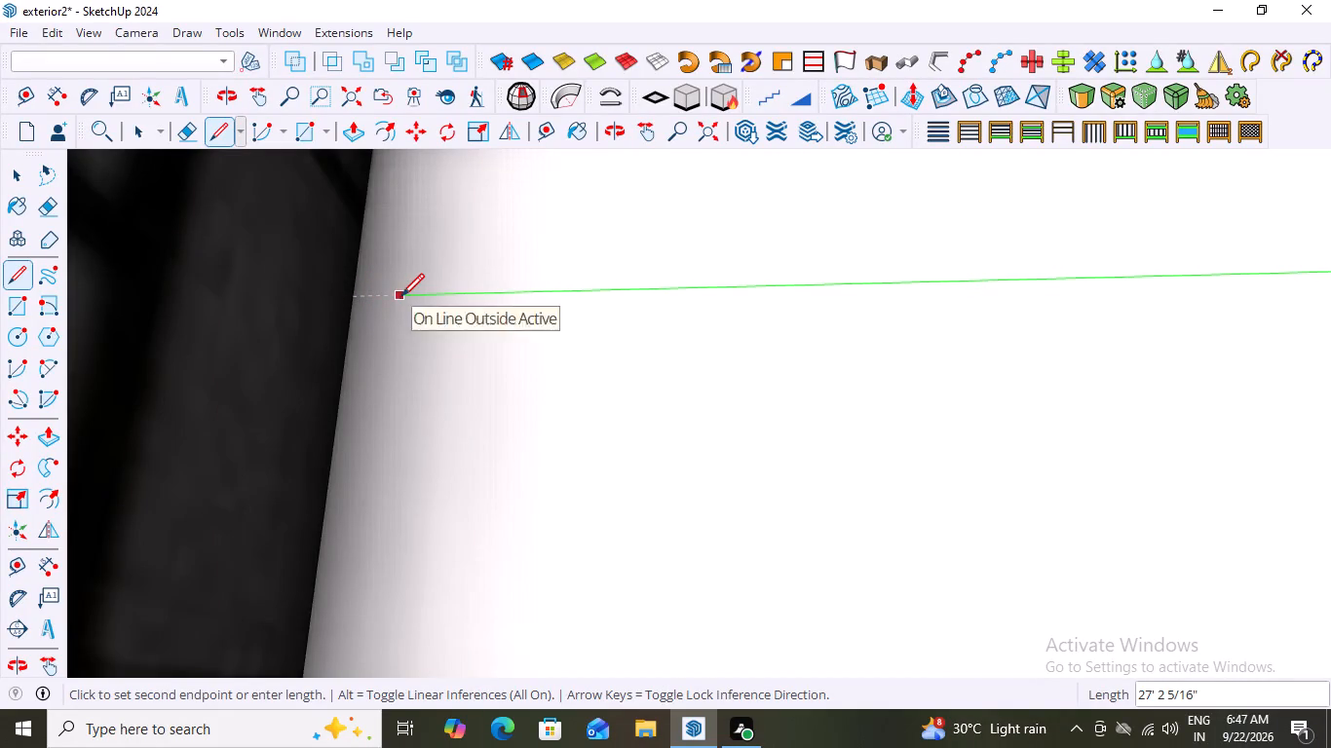
{"action": "left_click", "coordinate": [356, 297]}
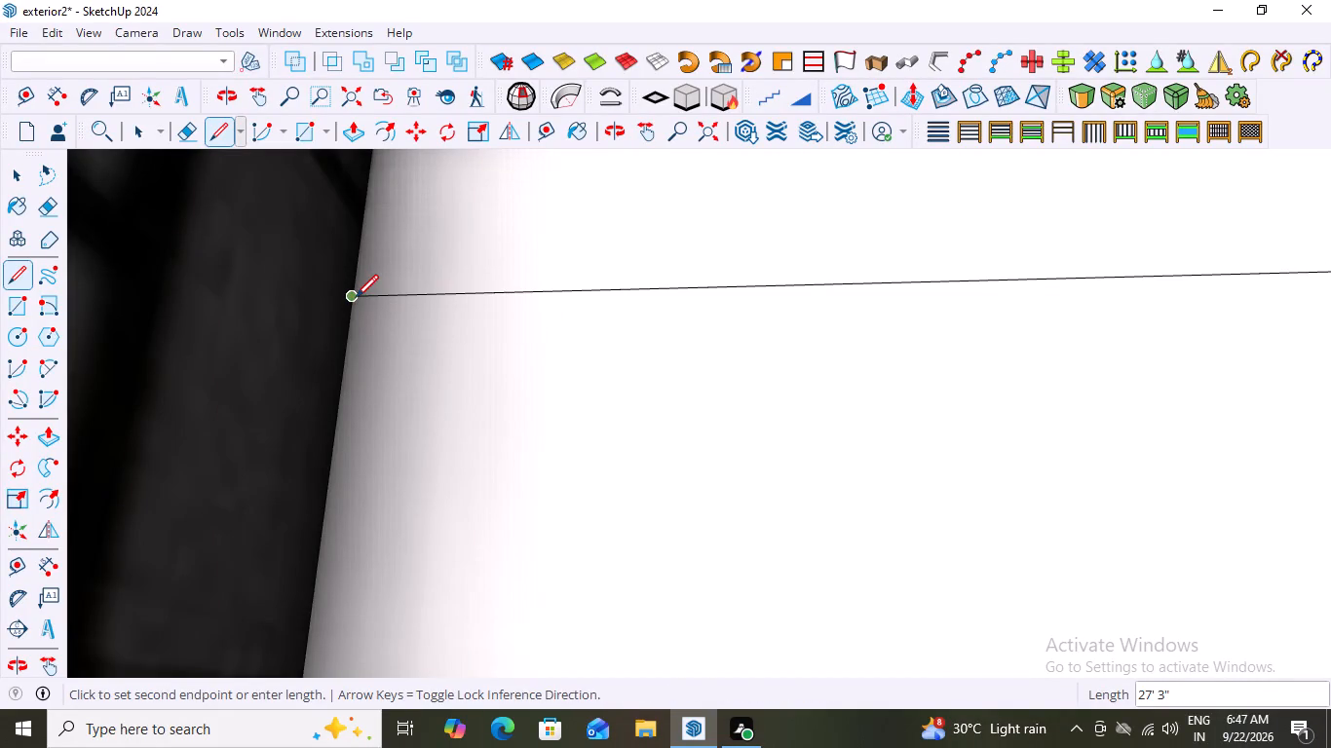
{"action": "scroll", "coordinate": [447, 391], "scroll_direction": "down", "scroll_amount": 2}
{"action": "key", "text": "space"}
{"action": "scroll", "coordinate": [403, 376], "scroll_direction": "down", "scroll_amount": 20}
{"action": "scroll", "coordinate": [403, 376], "scroll_direction": "down", "scroll_amount": 12}
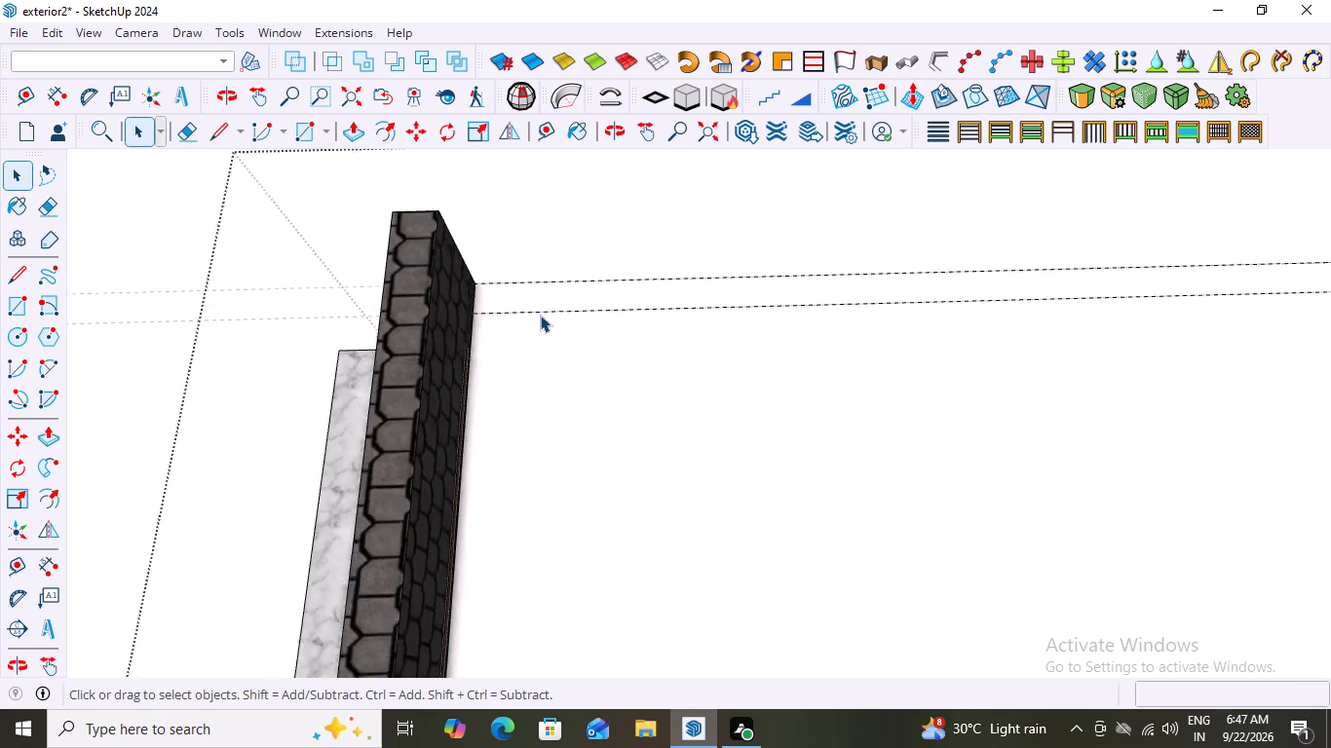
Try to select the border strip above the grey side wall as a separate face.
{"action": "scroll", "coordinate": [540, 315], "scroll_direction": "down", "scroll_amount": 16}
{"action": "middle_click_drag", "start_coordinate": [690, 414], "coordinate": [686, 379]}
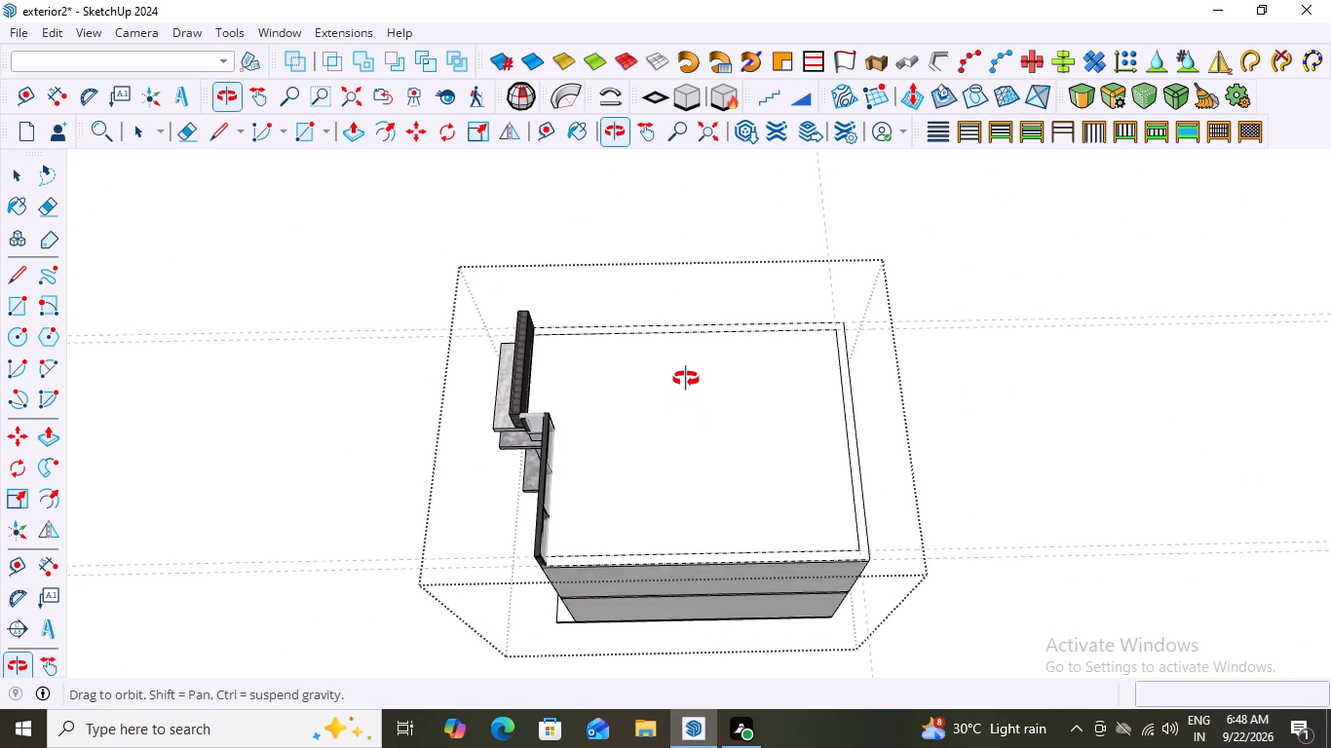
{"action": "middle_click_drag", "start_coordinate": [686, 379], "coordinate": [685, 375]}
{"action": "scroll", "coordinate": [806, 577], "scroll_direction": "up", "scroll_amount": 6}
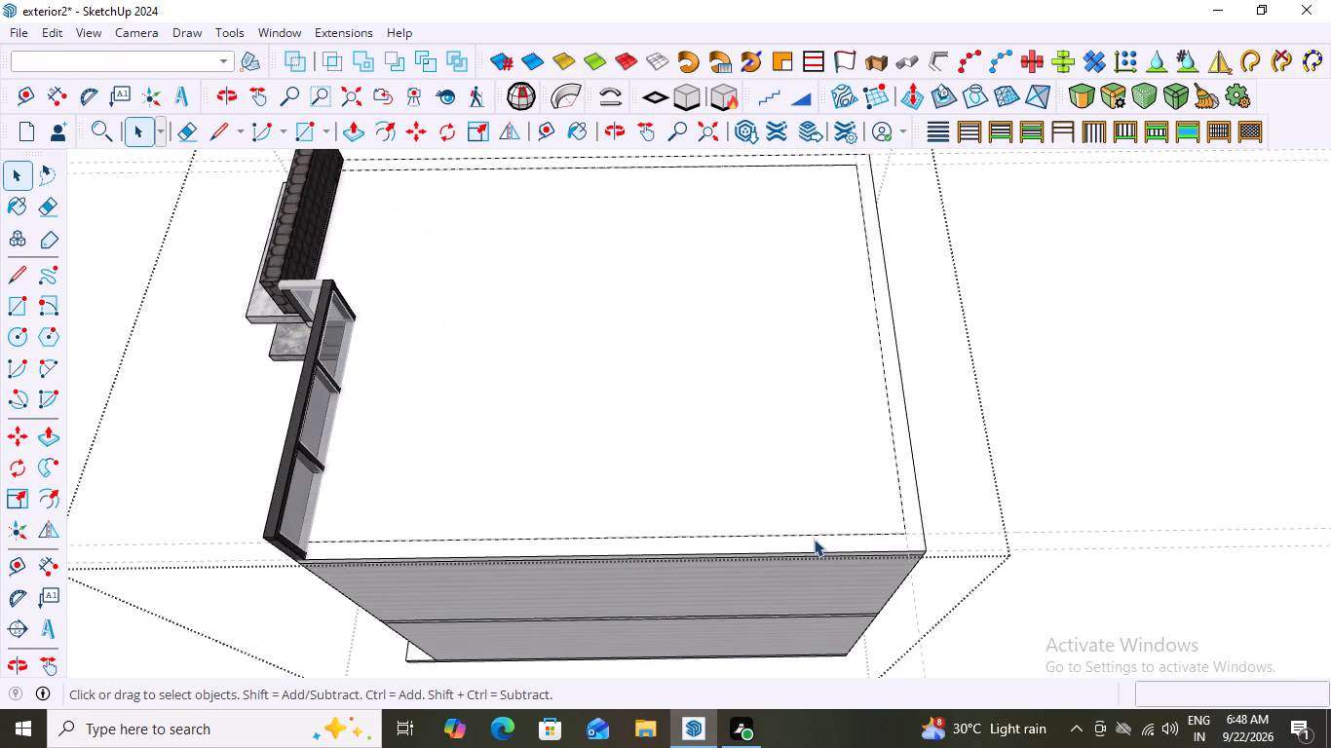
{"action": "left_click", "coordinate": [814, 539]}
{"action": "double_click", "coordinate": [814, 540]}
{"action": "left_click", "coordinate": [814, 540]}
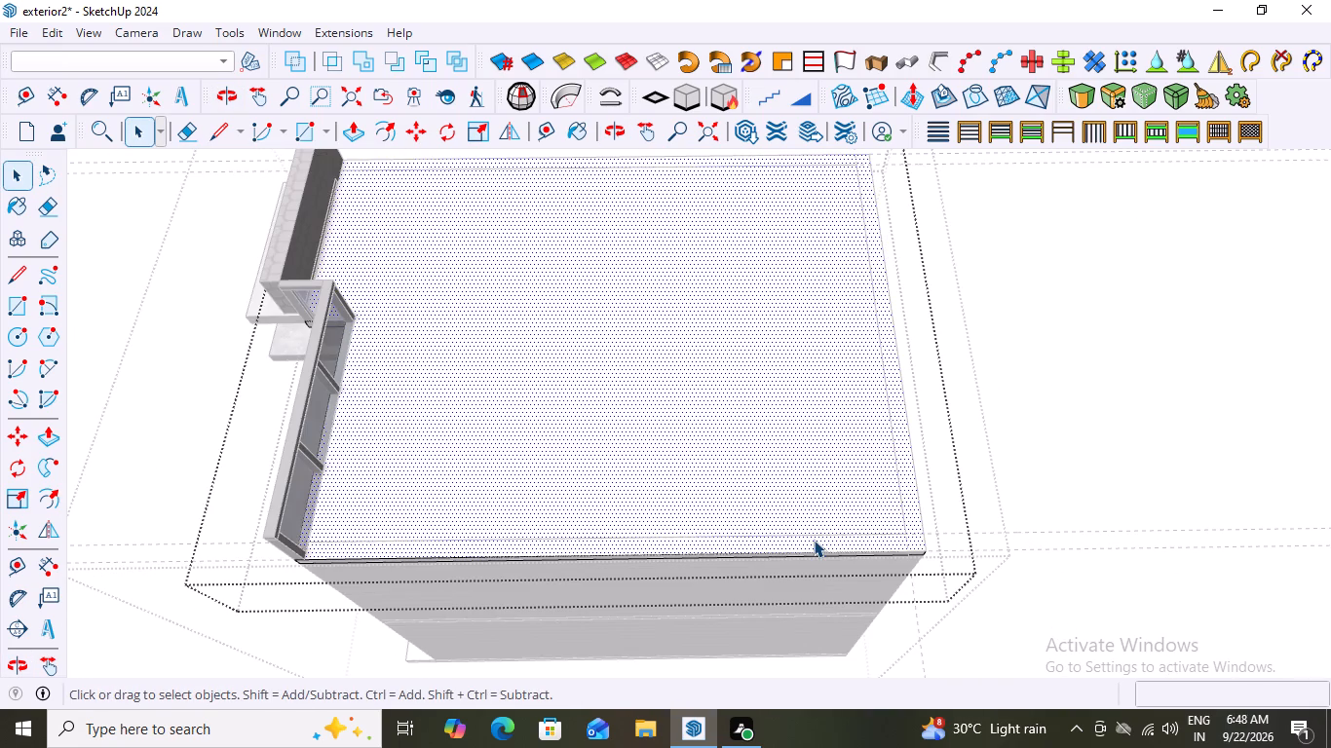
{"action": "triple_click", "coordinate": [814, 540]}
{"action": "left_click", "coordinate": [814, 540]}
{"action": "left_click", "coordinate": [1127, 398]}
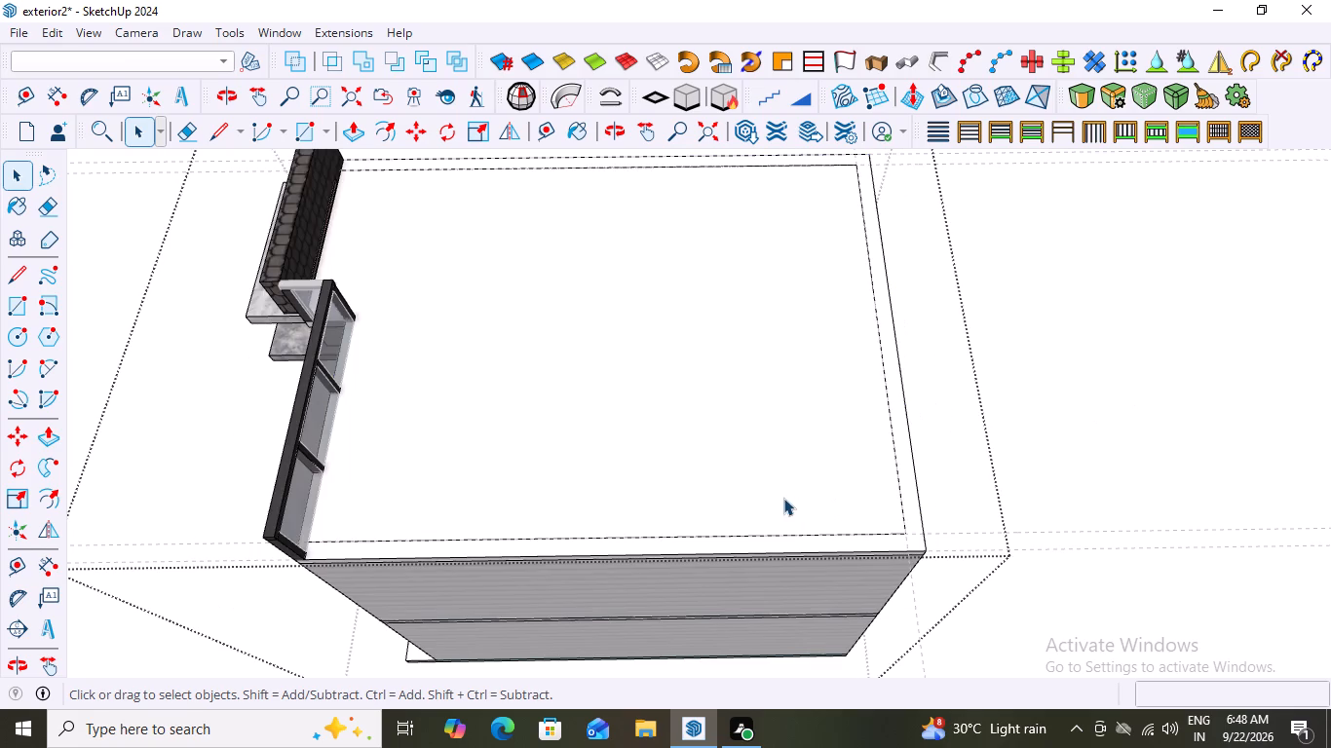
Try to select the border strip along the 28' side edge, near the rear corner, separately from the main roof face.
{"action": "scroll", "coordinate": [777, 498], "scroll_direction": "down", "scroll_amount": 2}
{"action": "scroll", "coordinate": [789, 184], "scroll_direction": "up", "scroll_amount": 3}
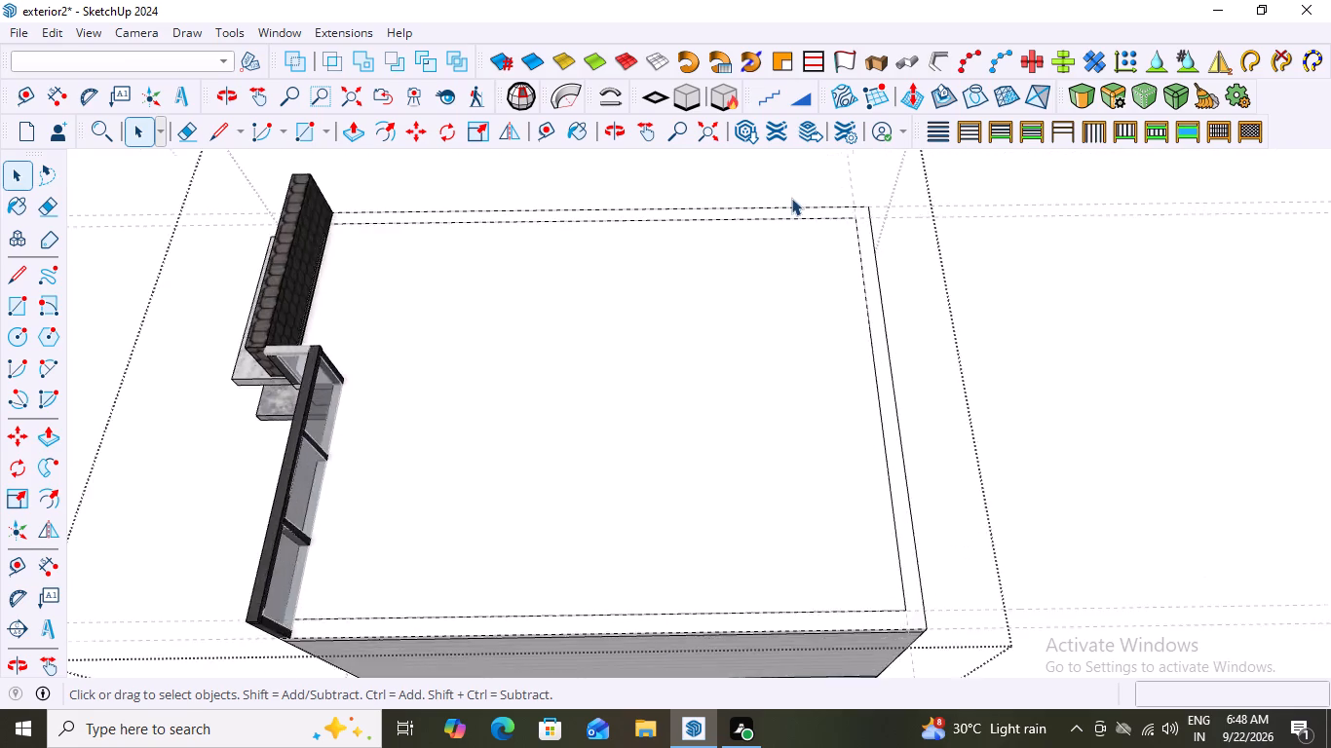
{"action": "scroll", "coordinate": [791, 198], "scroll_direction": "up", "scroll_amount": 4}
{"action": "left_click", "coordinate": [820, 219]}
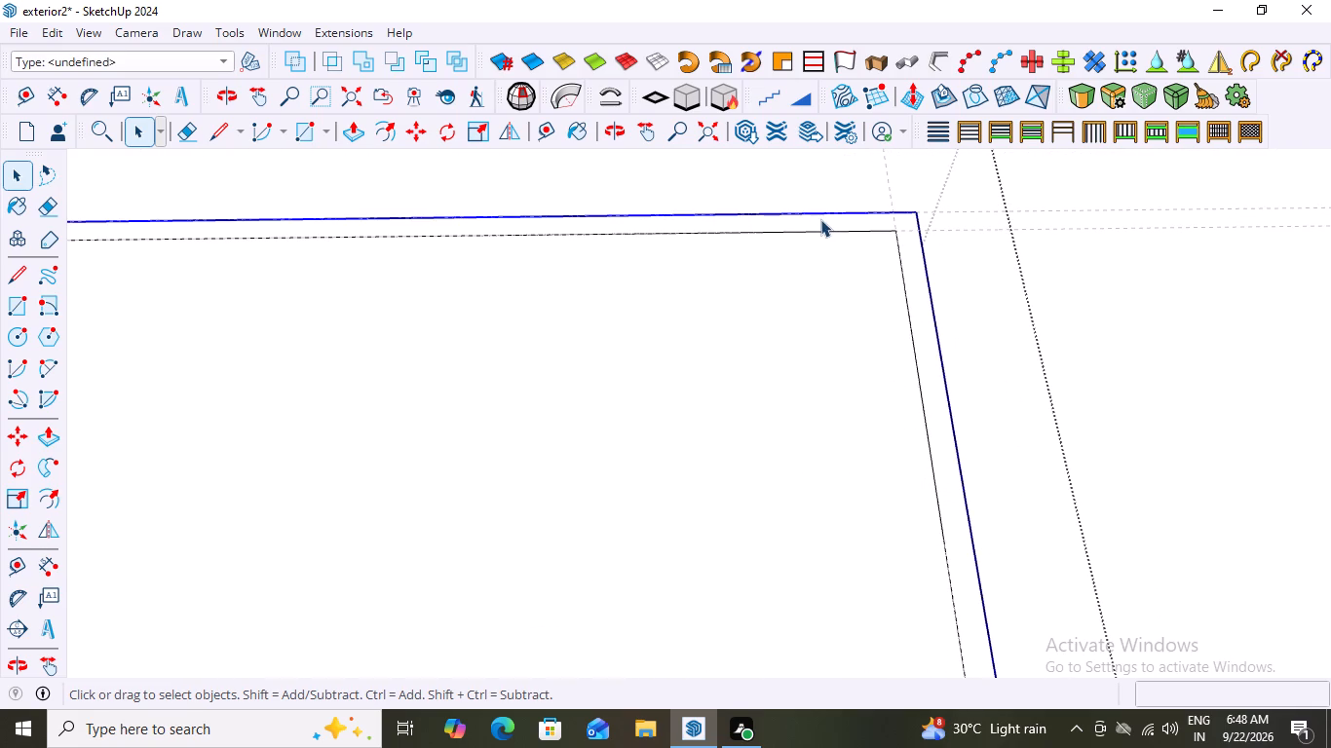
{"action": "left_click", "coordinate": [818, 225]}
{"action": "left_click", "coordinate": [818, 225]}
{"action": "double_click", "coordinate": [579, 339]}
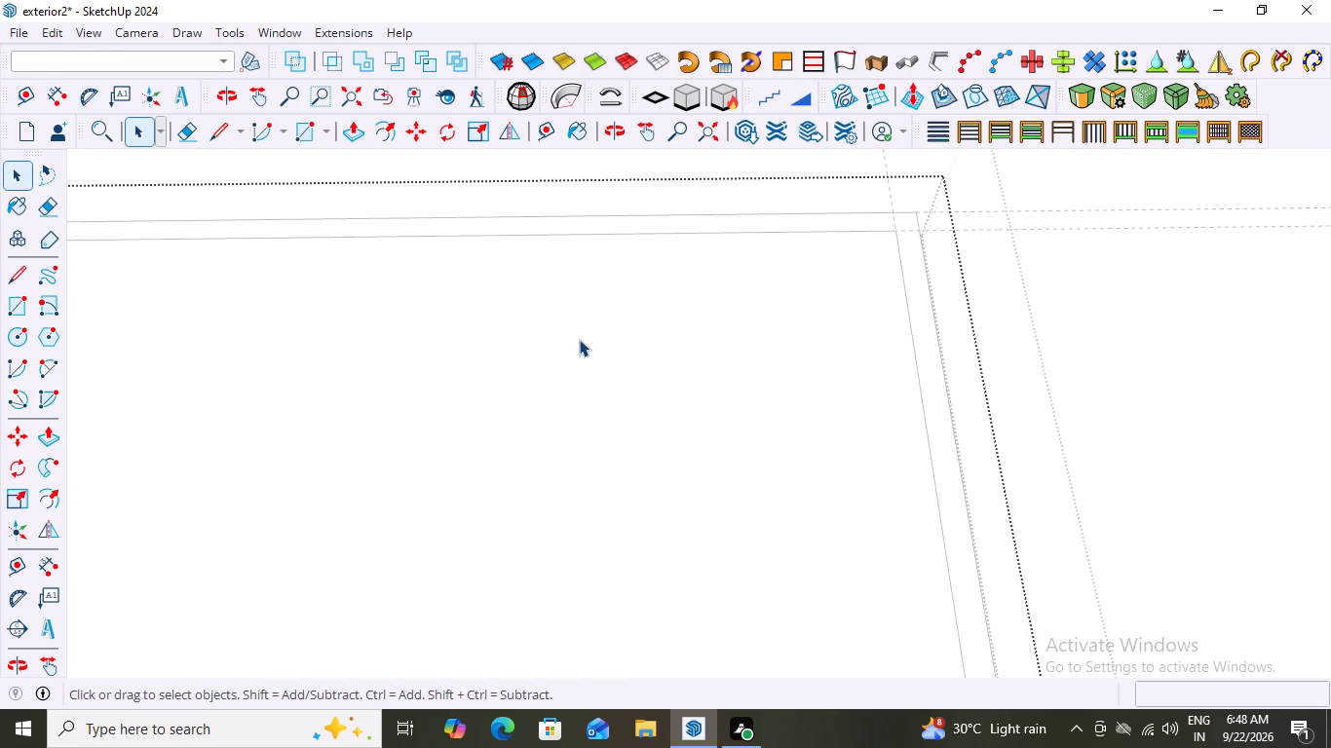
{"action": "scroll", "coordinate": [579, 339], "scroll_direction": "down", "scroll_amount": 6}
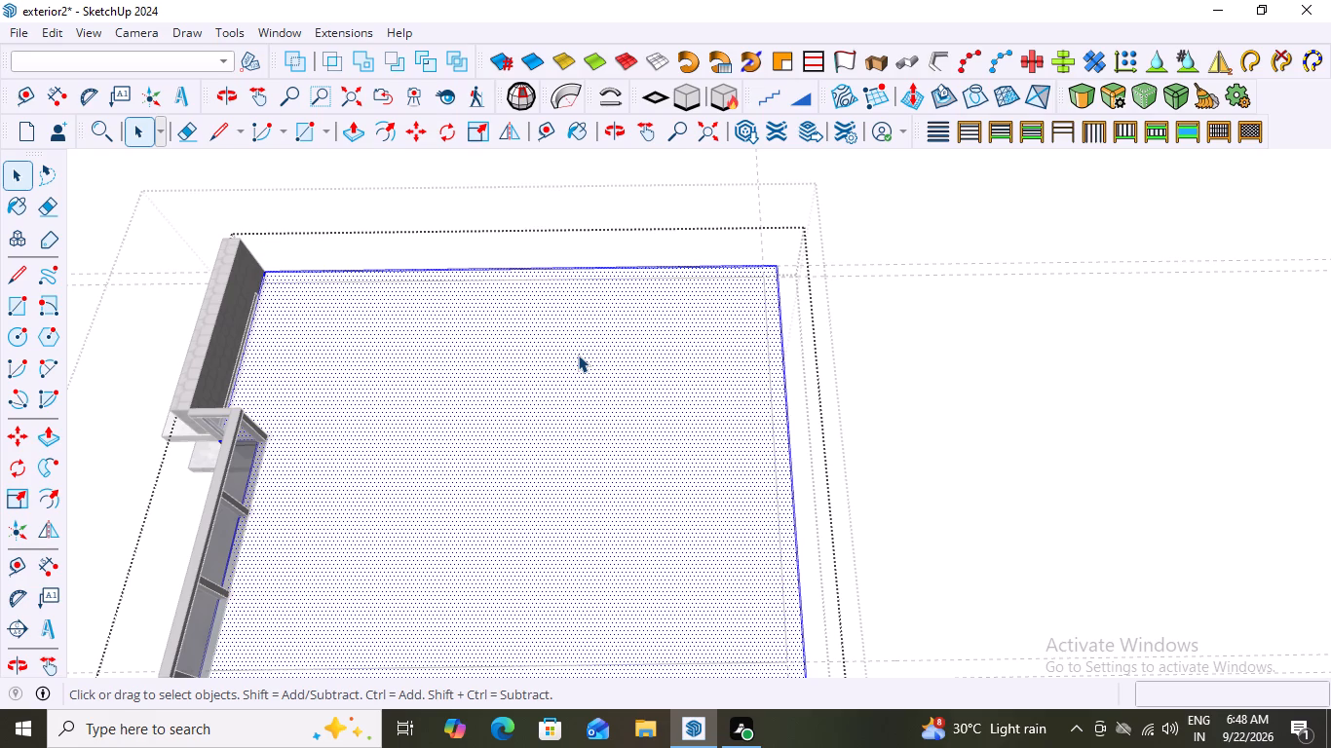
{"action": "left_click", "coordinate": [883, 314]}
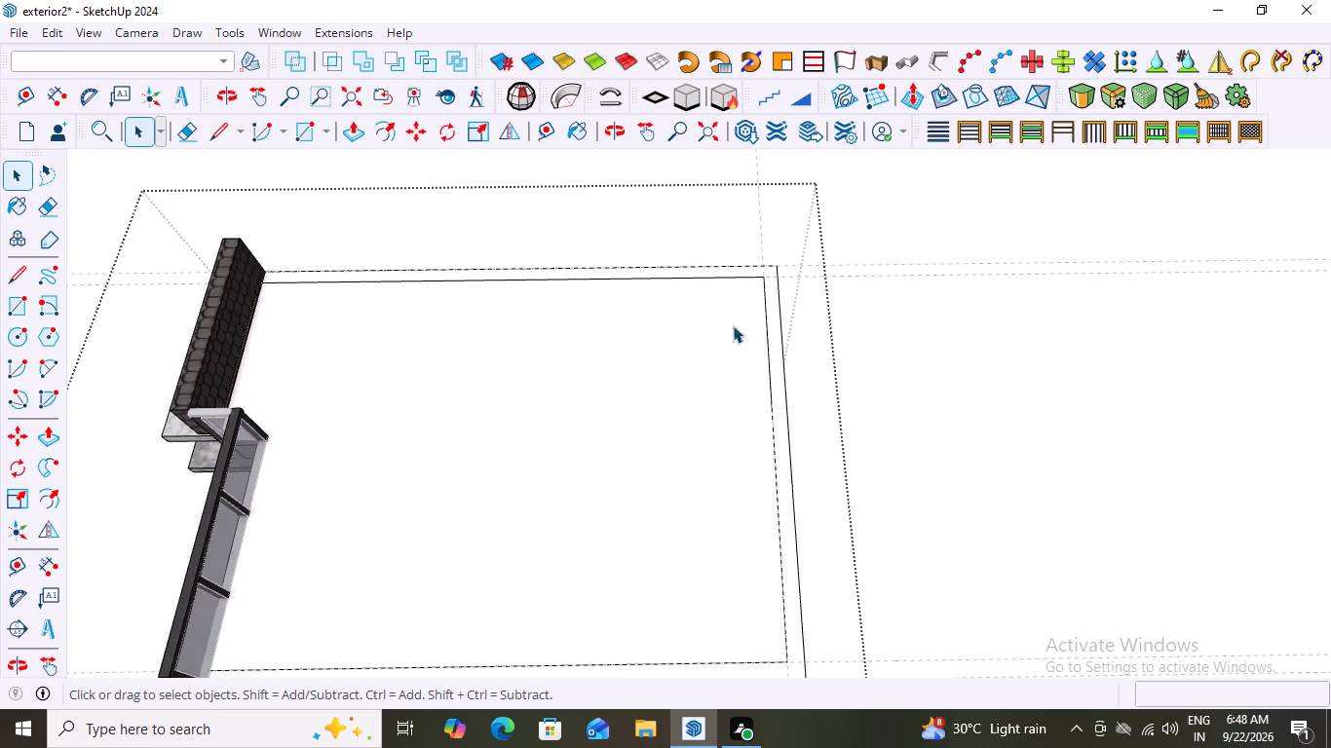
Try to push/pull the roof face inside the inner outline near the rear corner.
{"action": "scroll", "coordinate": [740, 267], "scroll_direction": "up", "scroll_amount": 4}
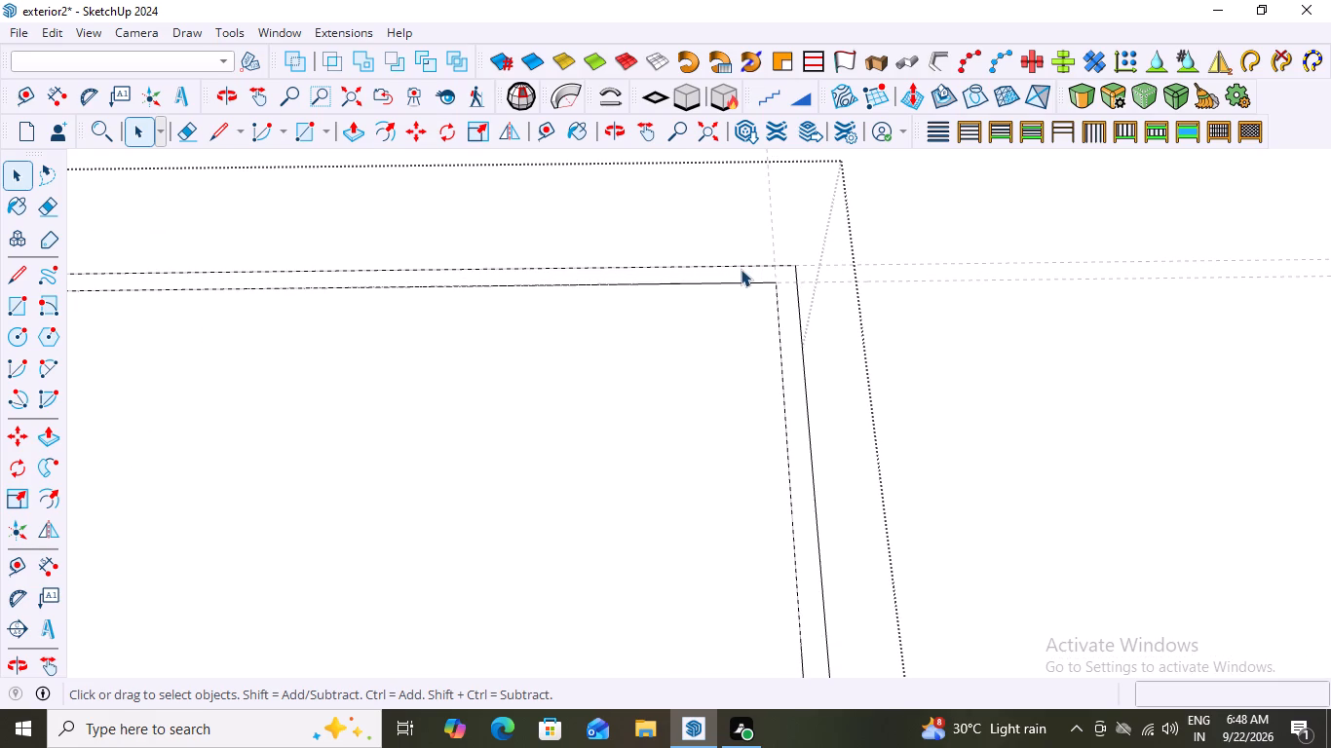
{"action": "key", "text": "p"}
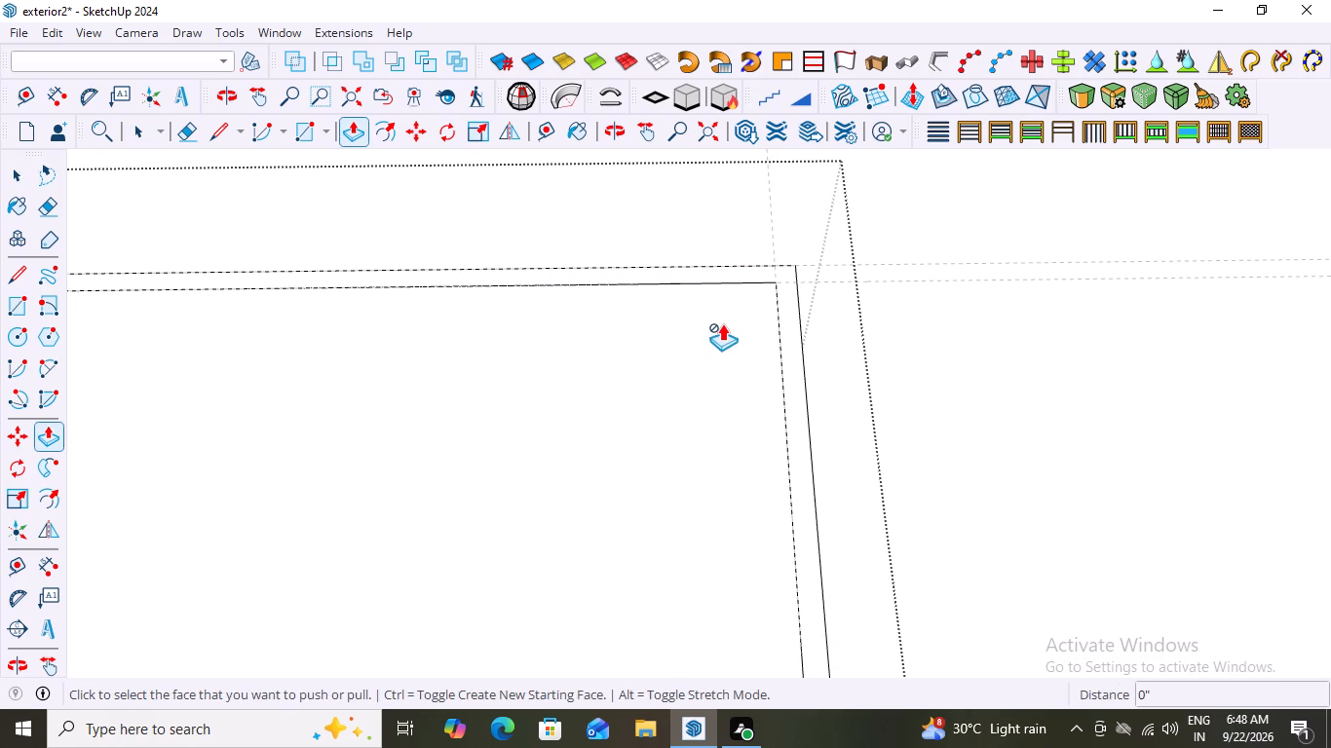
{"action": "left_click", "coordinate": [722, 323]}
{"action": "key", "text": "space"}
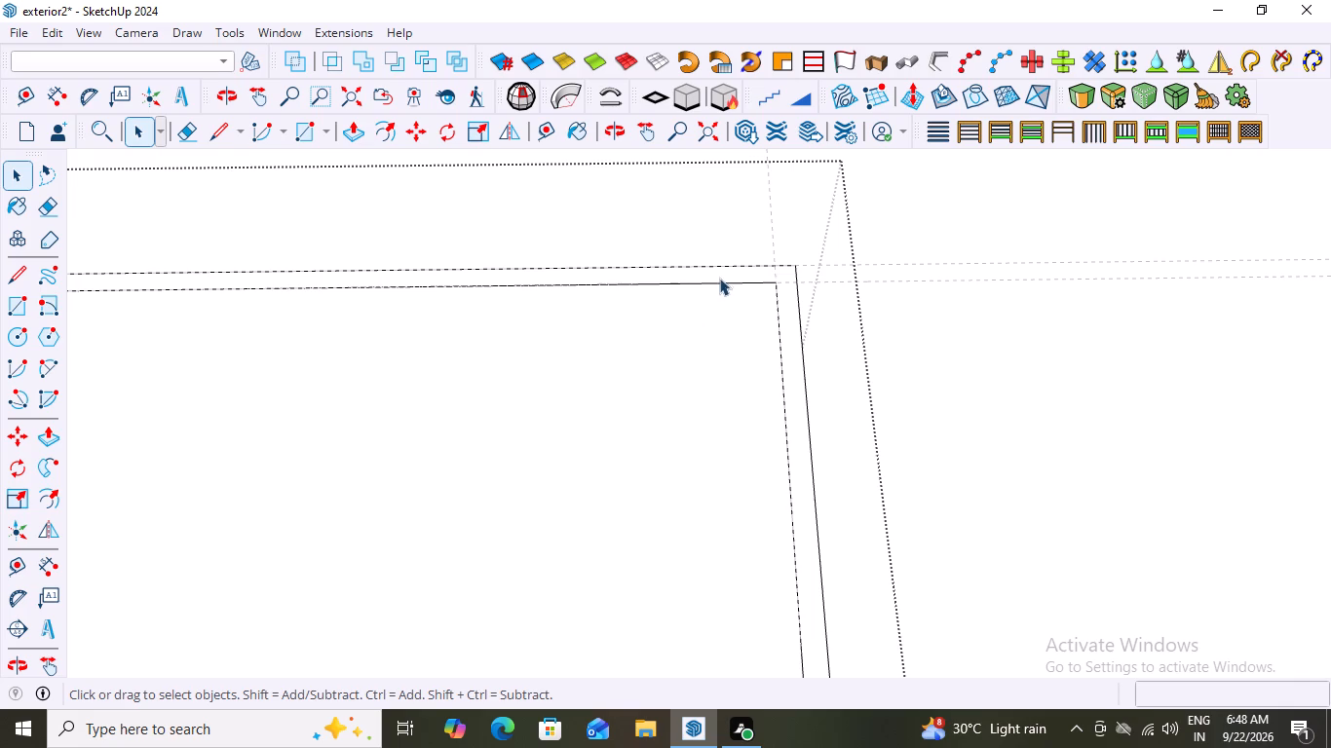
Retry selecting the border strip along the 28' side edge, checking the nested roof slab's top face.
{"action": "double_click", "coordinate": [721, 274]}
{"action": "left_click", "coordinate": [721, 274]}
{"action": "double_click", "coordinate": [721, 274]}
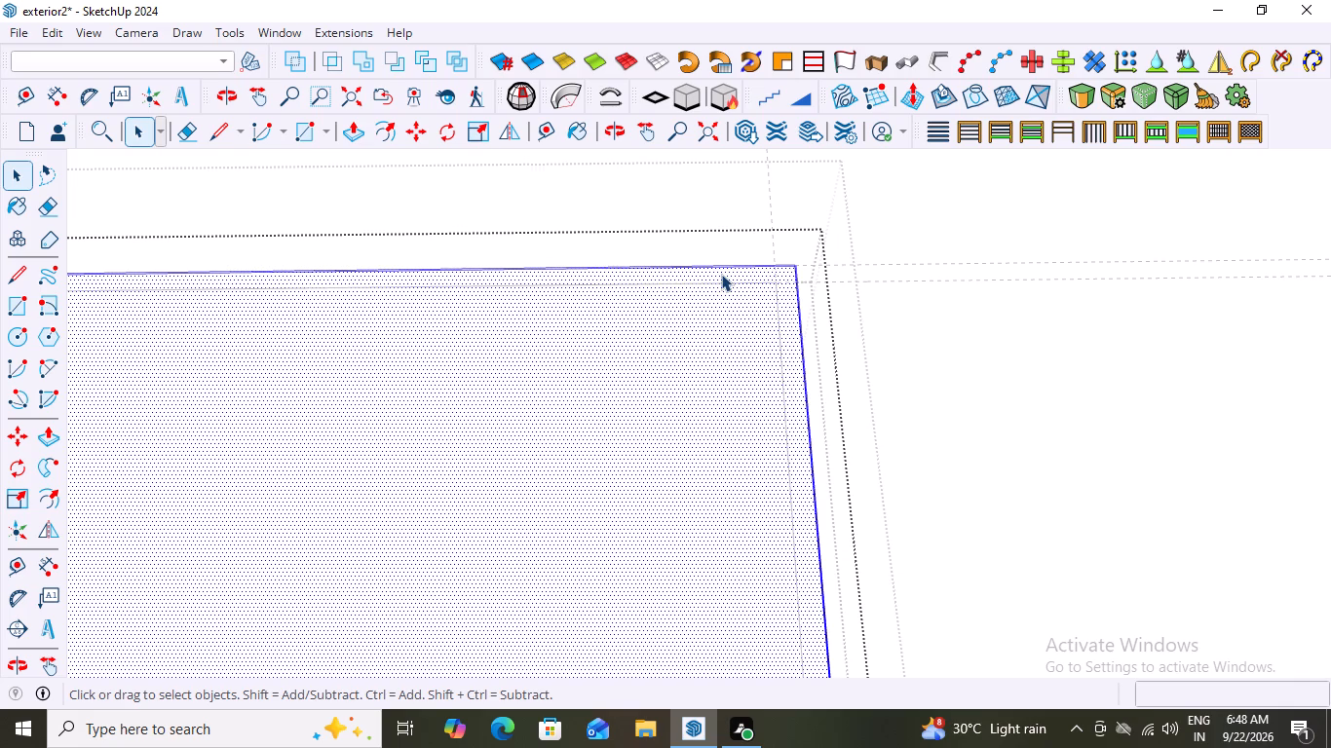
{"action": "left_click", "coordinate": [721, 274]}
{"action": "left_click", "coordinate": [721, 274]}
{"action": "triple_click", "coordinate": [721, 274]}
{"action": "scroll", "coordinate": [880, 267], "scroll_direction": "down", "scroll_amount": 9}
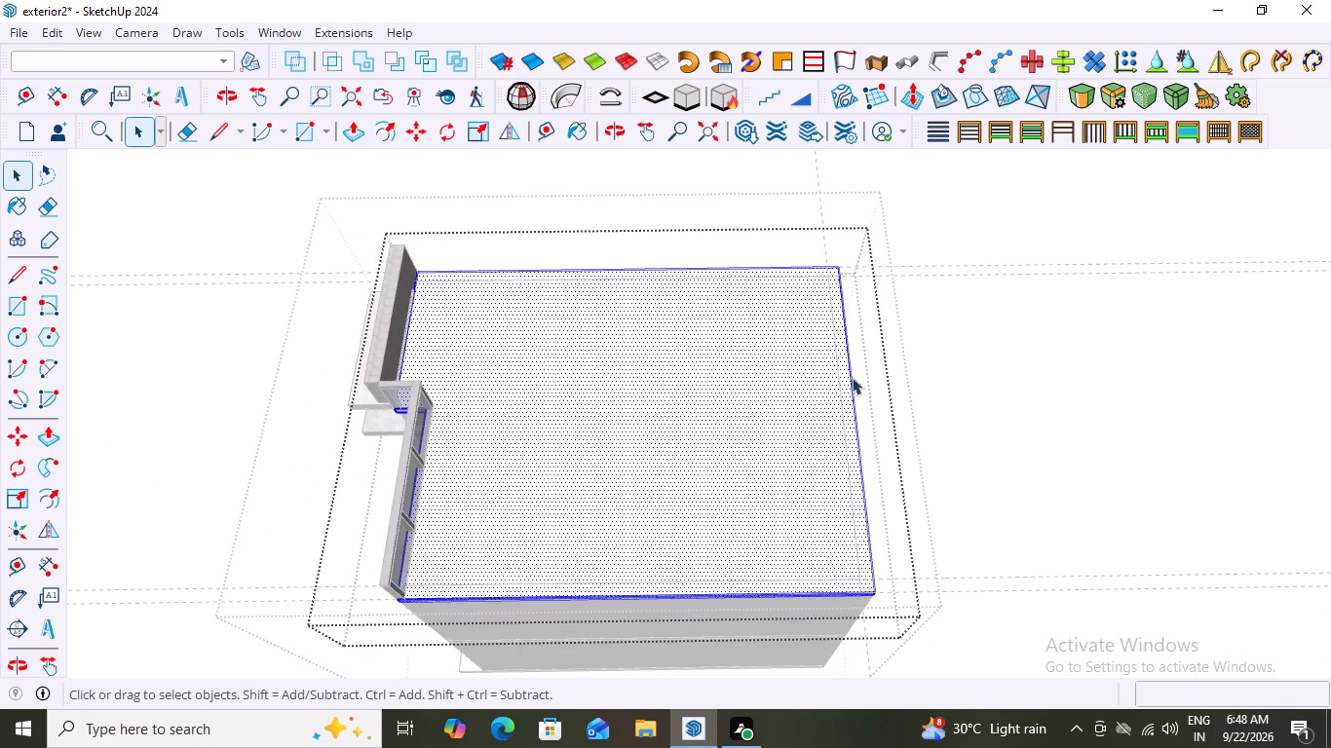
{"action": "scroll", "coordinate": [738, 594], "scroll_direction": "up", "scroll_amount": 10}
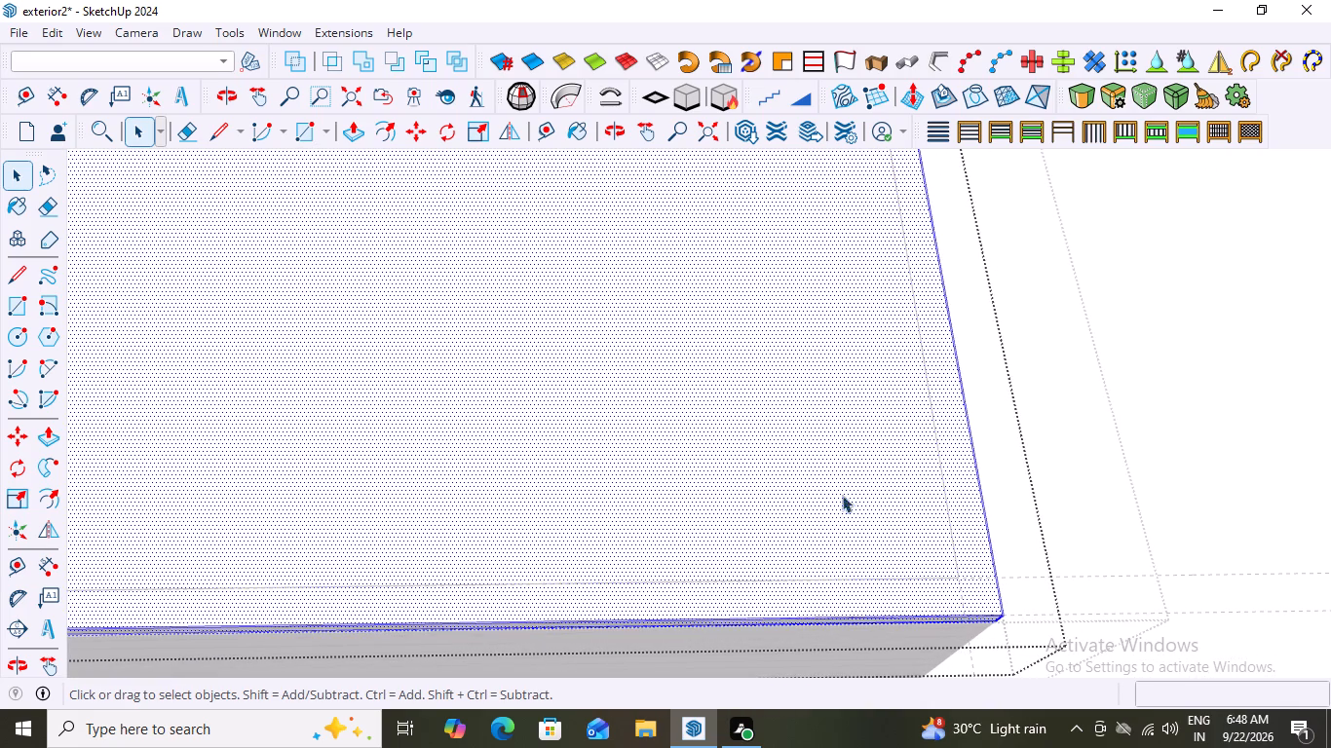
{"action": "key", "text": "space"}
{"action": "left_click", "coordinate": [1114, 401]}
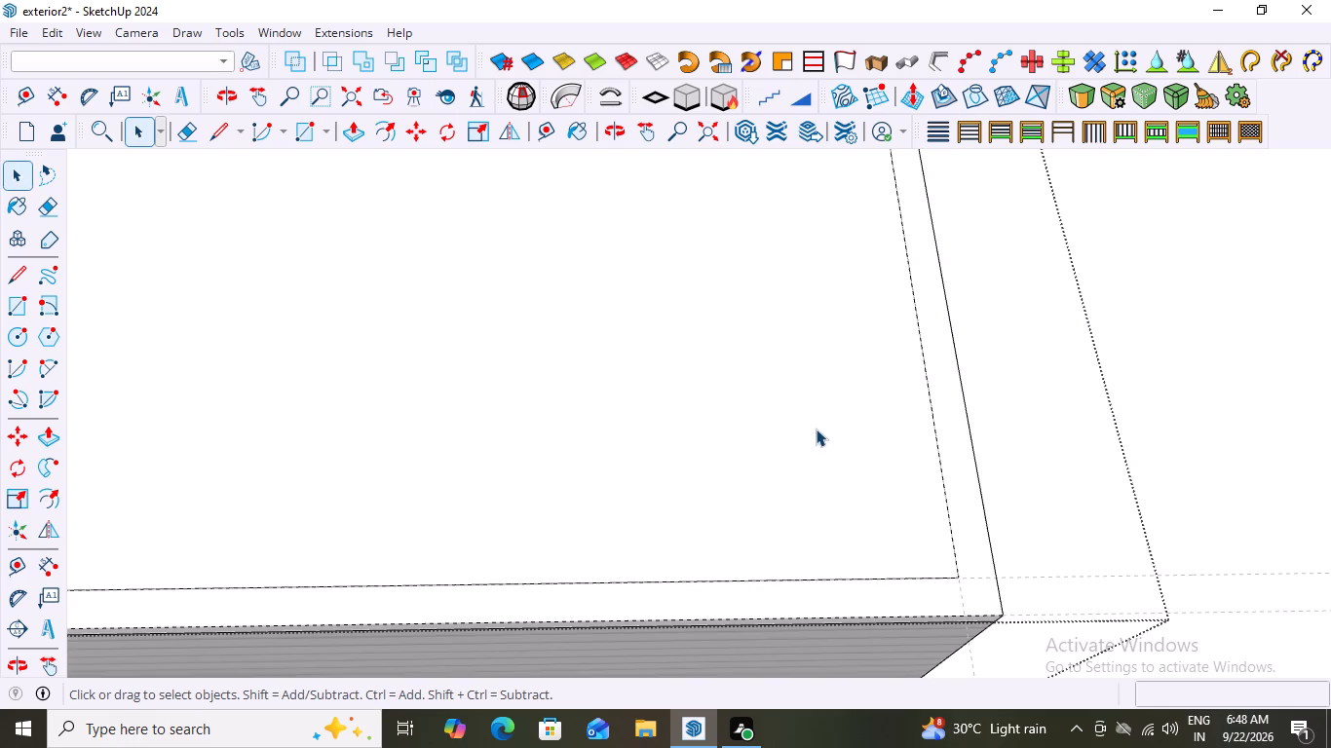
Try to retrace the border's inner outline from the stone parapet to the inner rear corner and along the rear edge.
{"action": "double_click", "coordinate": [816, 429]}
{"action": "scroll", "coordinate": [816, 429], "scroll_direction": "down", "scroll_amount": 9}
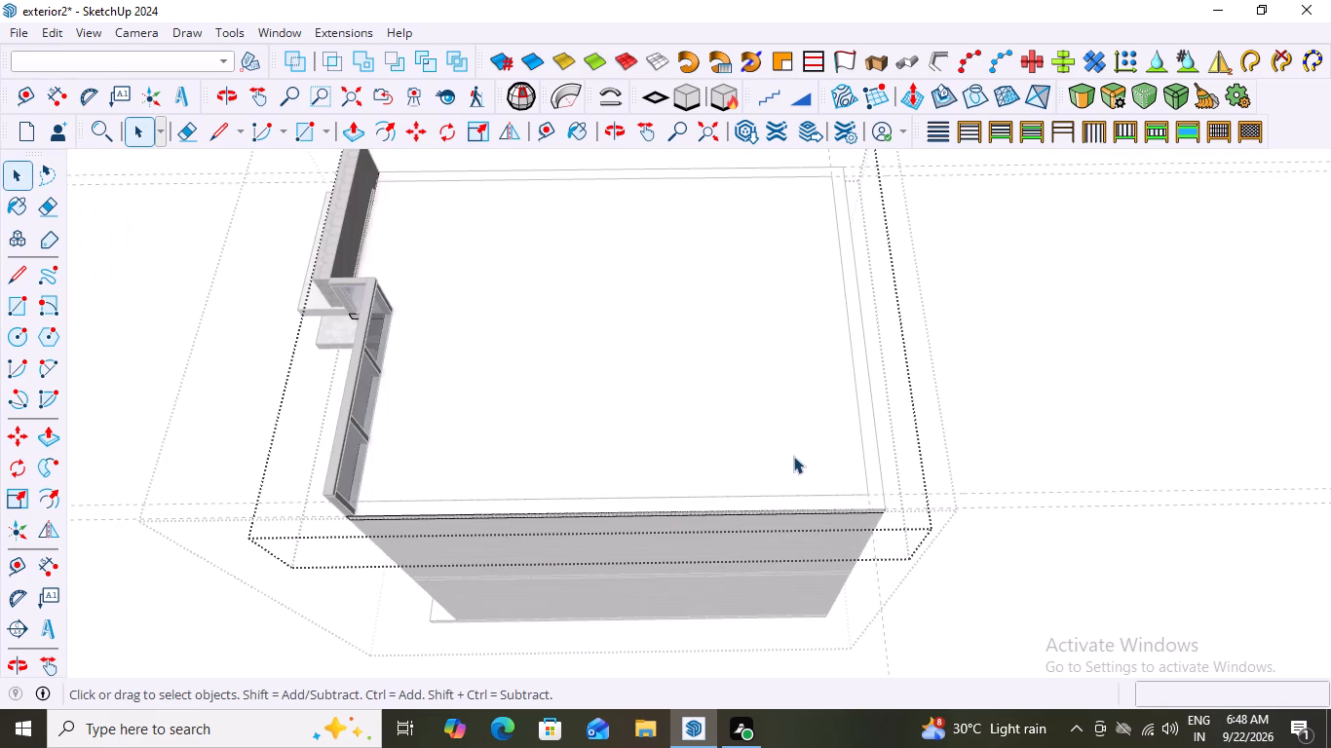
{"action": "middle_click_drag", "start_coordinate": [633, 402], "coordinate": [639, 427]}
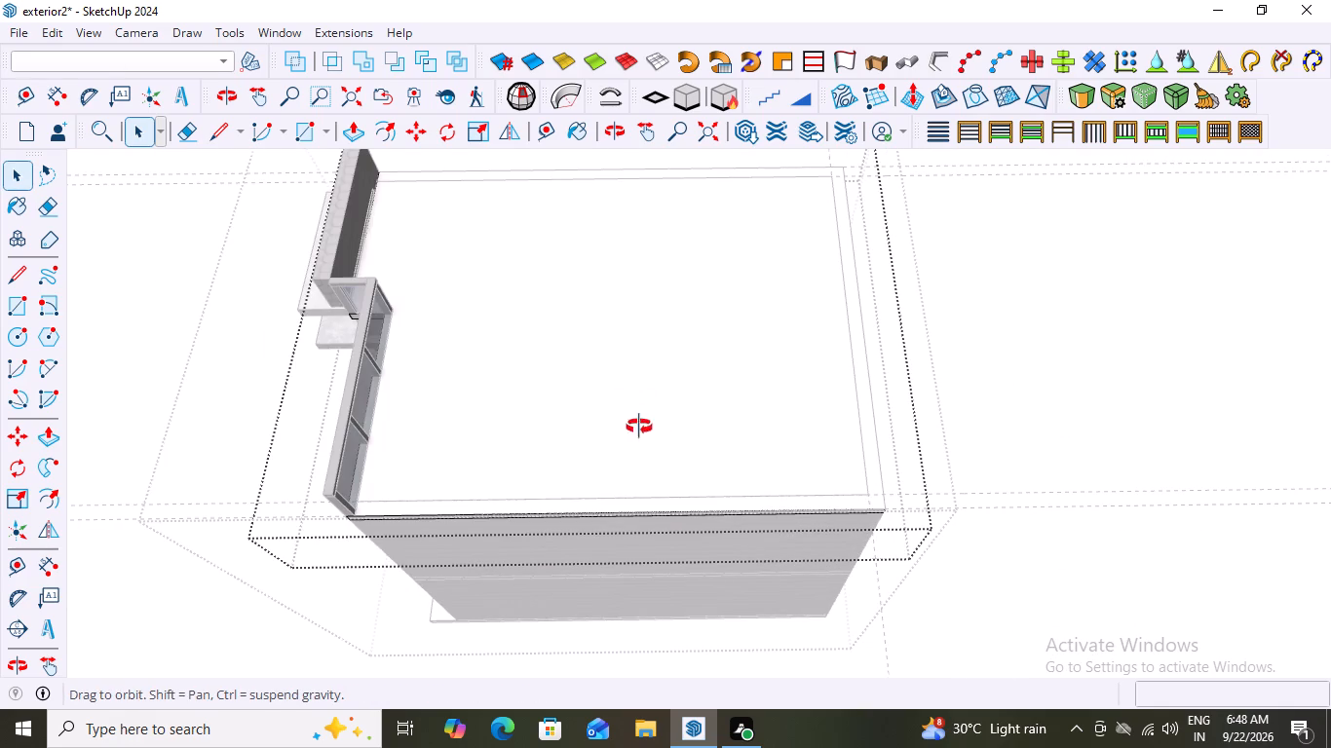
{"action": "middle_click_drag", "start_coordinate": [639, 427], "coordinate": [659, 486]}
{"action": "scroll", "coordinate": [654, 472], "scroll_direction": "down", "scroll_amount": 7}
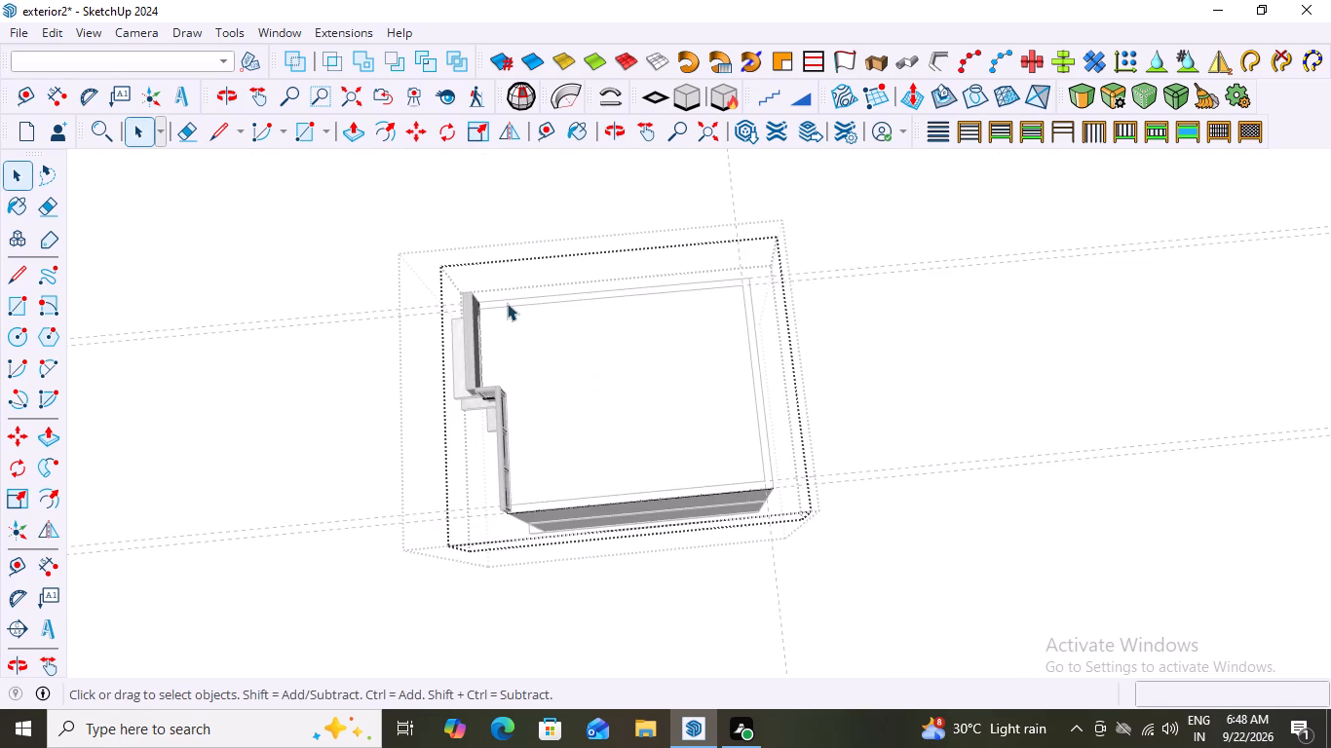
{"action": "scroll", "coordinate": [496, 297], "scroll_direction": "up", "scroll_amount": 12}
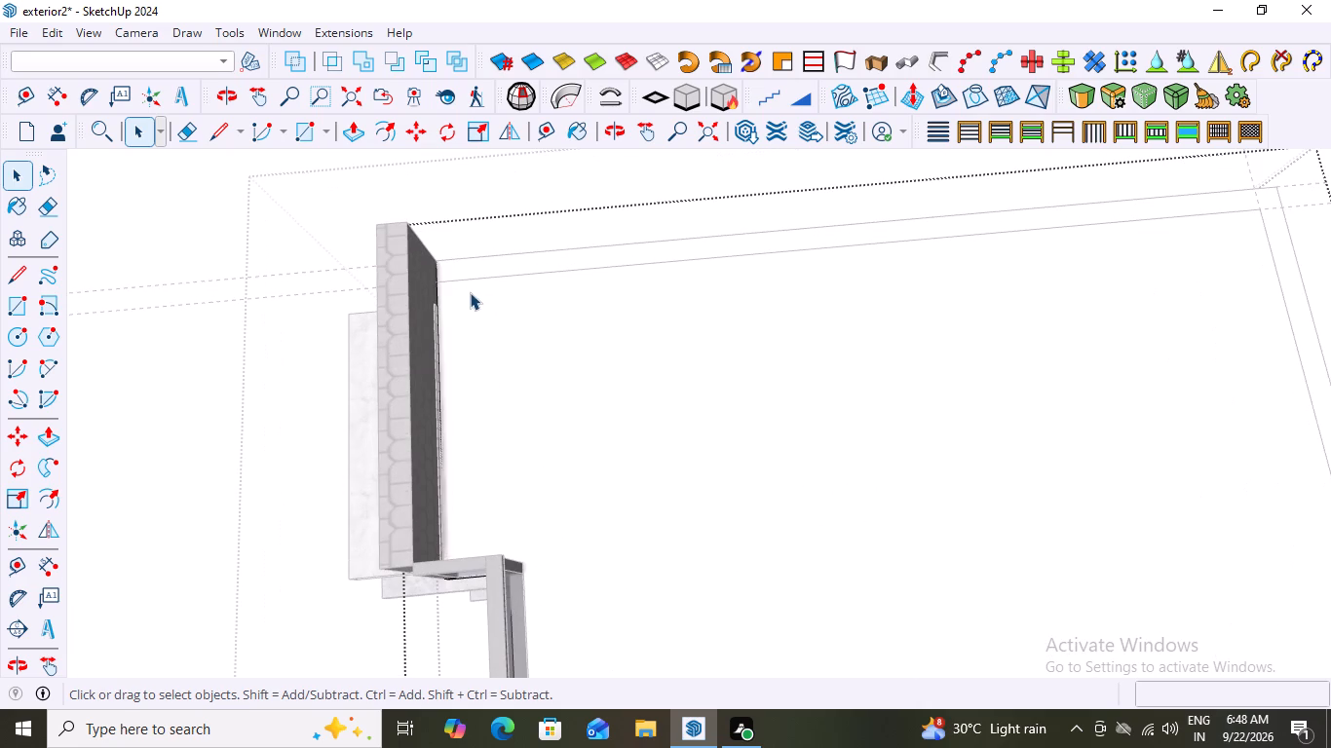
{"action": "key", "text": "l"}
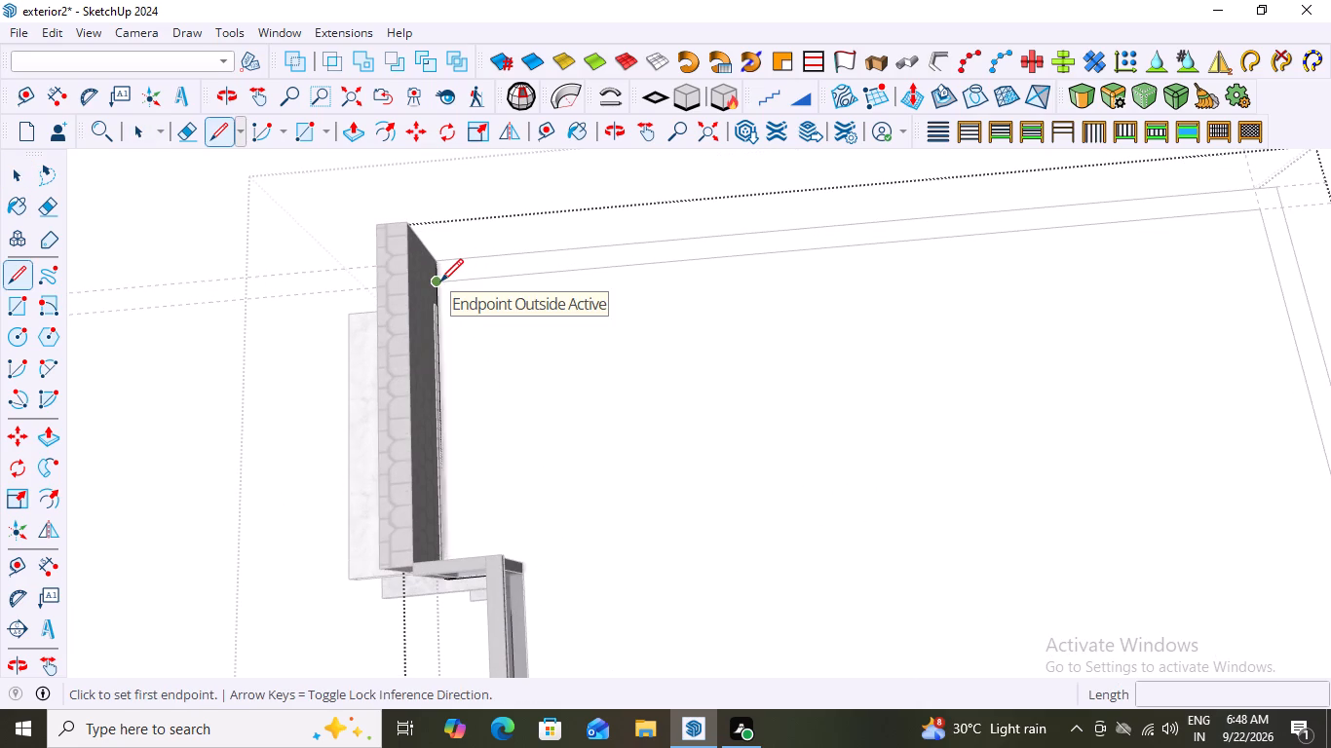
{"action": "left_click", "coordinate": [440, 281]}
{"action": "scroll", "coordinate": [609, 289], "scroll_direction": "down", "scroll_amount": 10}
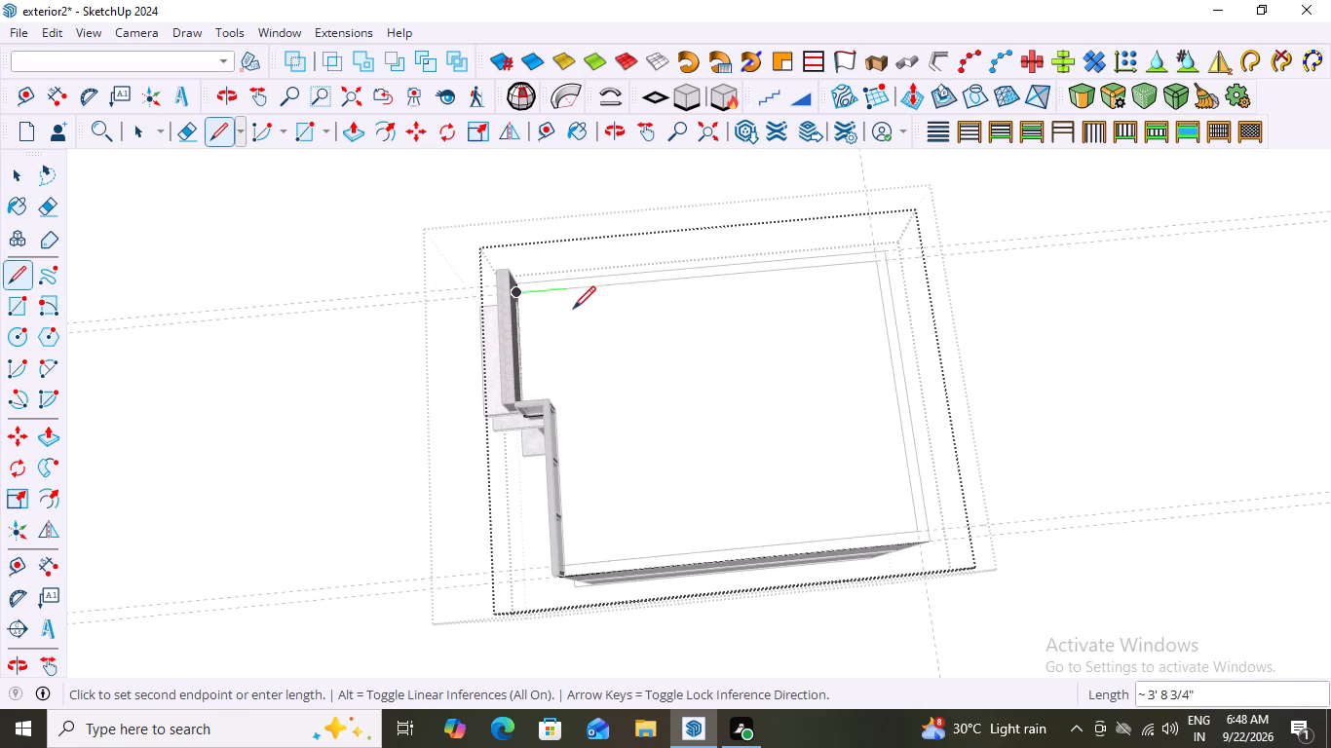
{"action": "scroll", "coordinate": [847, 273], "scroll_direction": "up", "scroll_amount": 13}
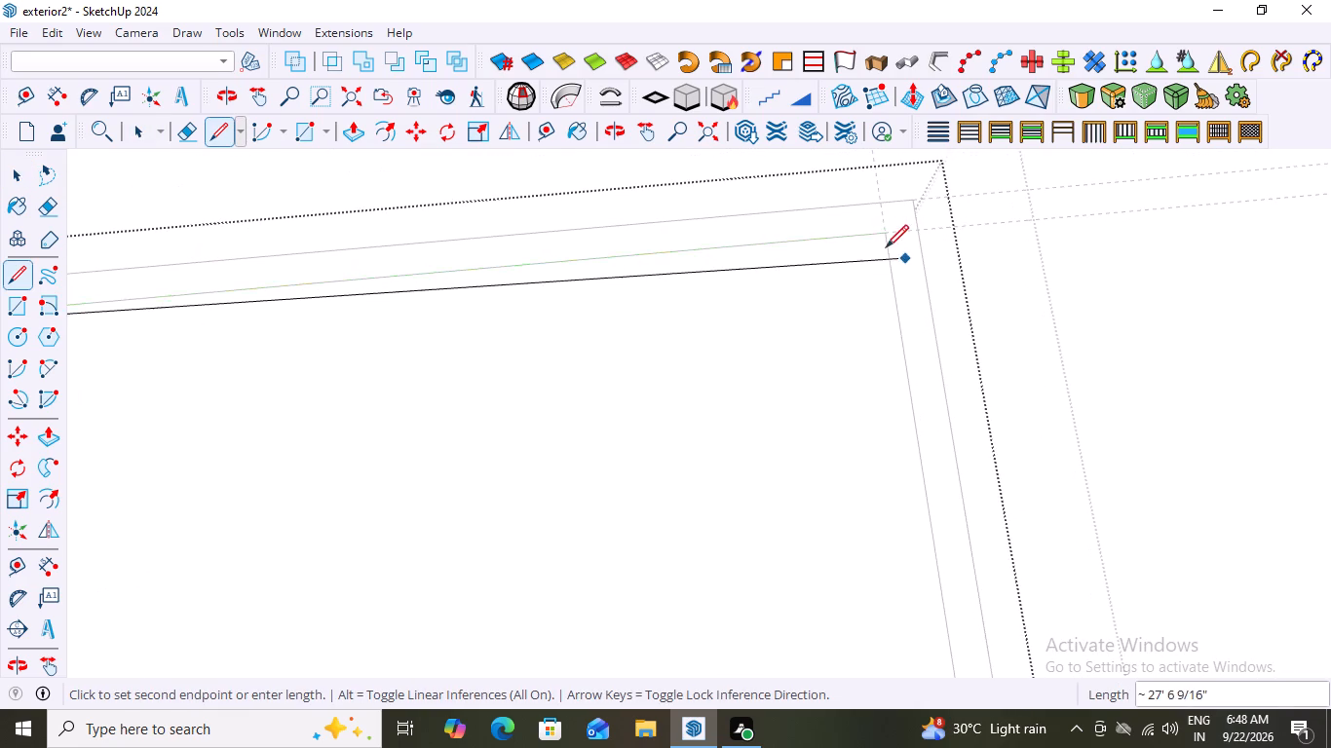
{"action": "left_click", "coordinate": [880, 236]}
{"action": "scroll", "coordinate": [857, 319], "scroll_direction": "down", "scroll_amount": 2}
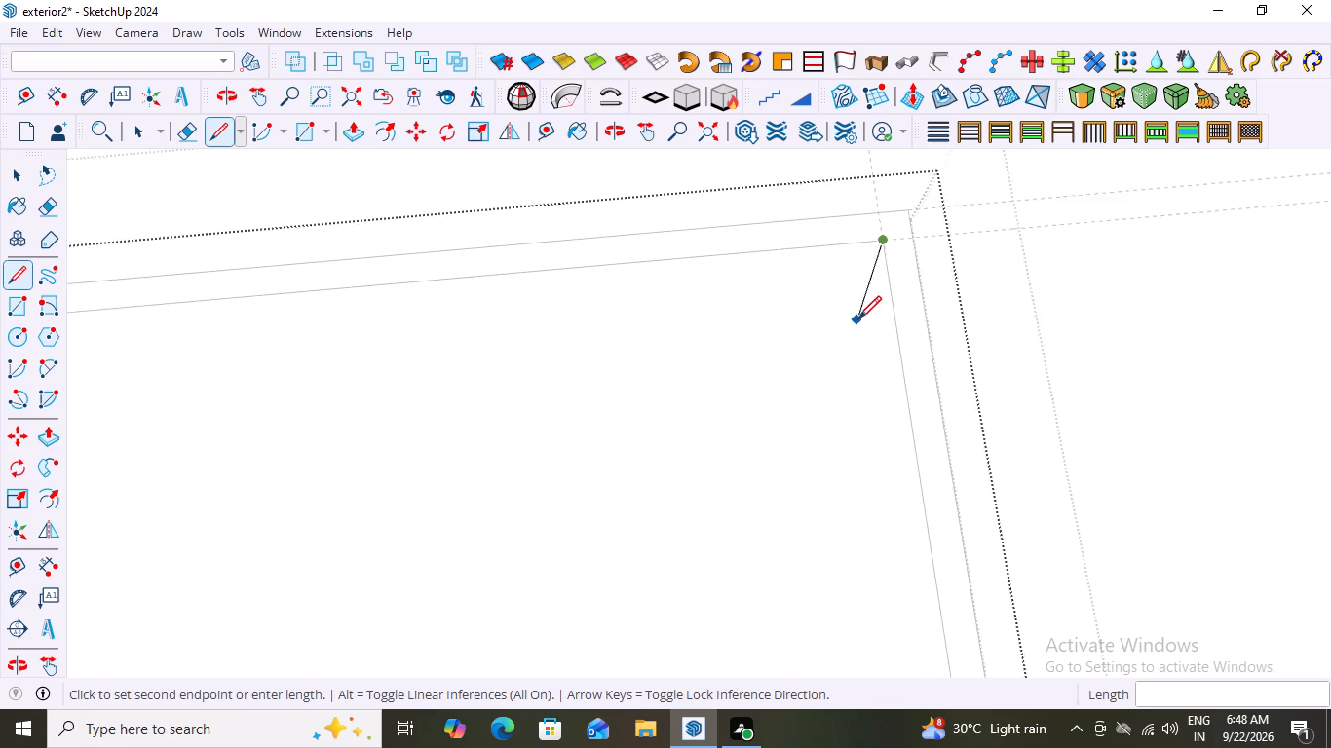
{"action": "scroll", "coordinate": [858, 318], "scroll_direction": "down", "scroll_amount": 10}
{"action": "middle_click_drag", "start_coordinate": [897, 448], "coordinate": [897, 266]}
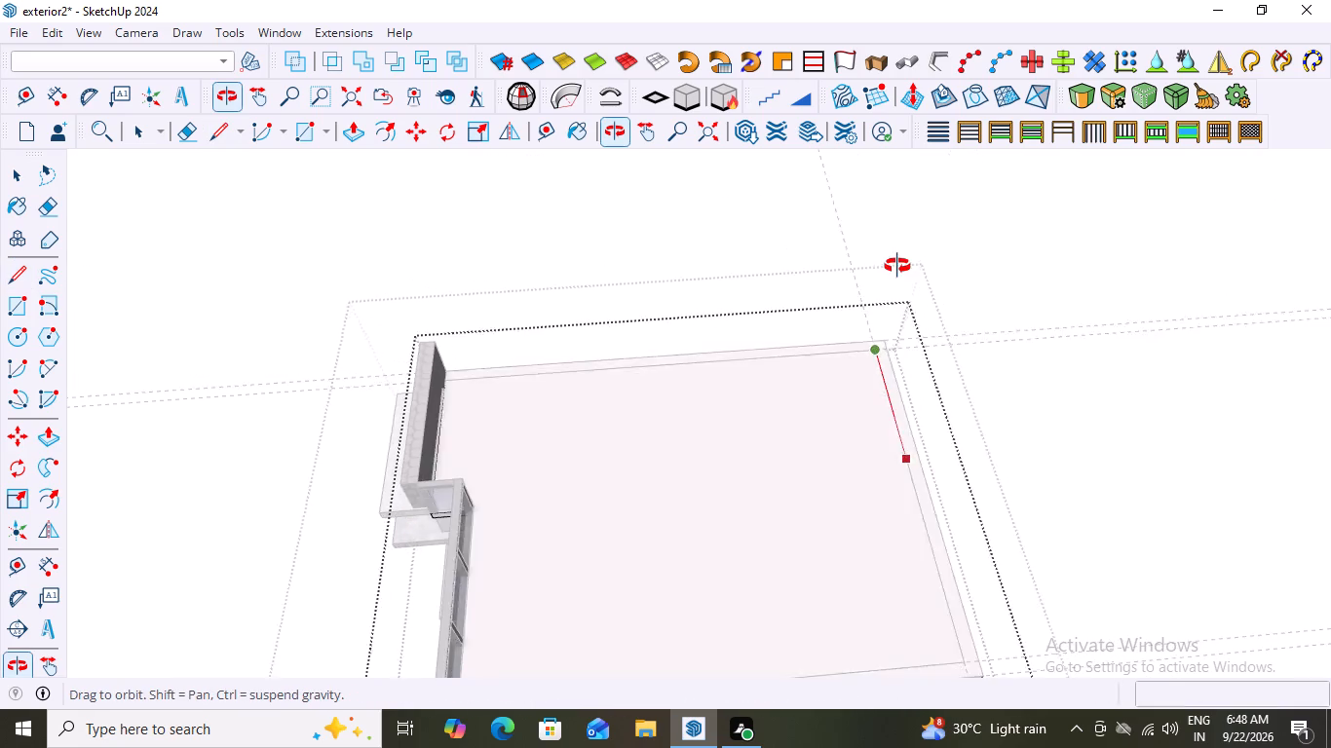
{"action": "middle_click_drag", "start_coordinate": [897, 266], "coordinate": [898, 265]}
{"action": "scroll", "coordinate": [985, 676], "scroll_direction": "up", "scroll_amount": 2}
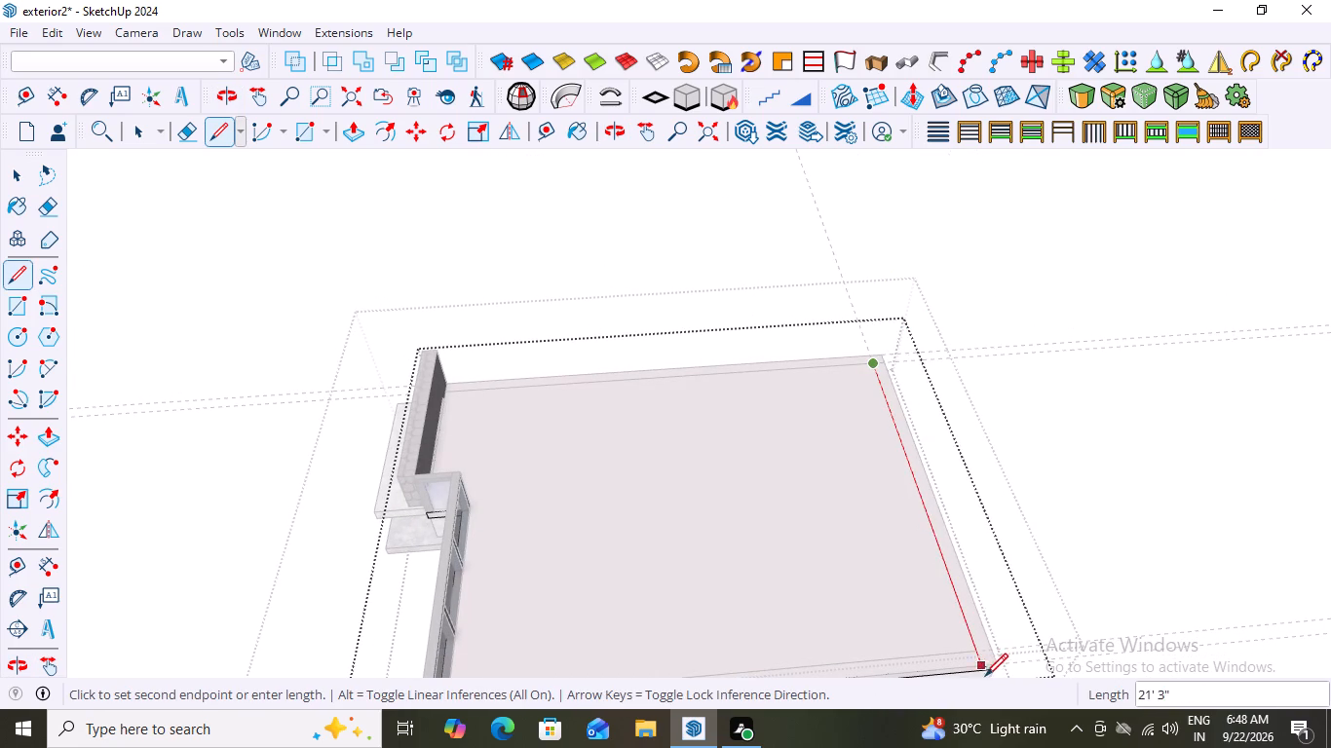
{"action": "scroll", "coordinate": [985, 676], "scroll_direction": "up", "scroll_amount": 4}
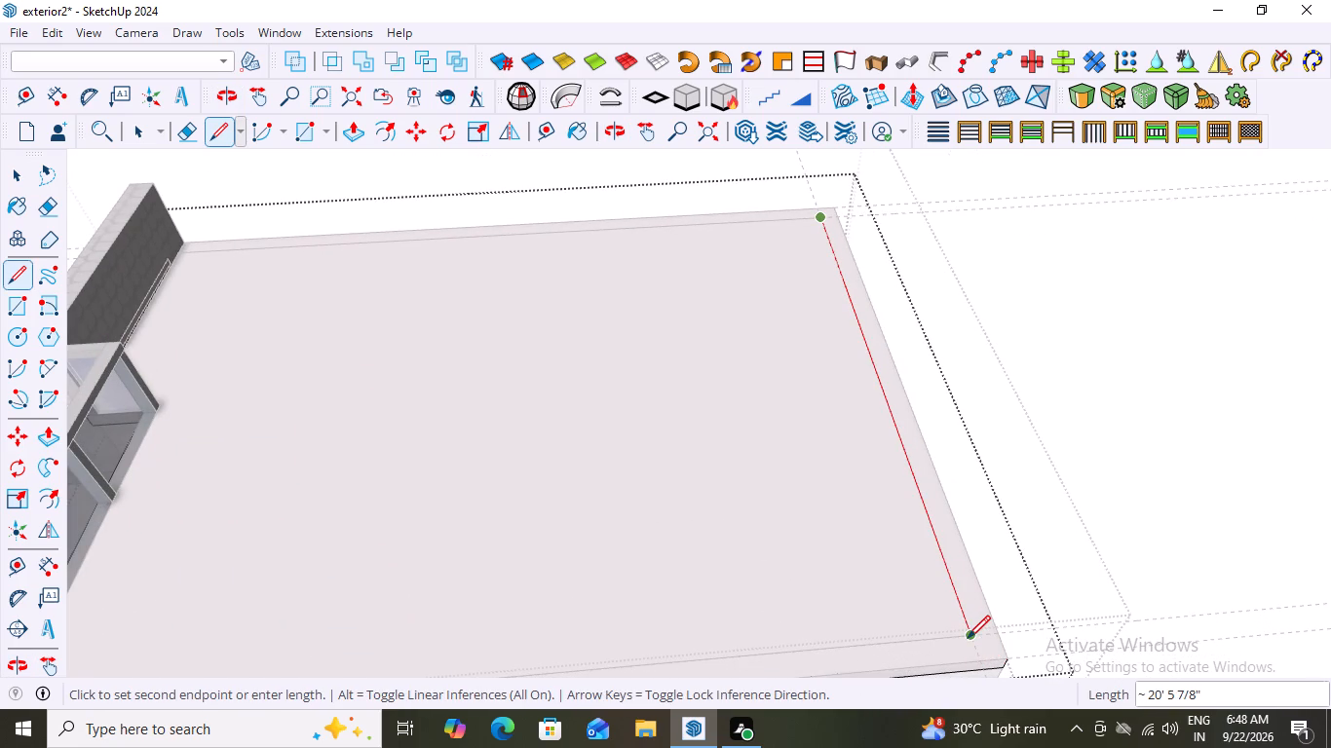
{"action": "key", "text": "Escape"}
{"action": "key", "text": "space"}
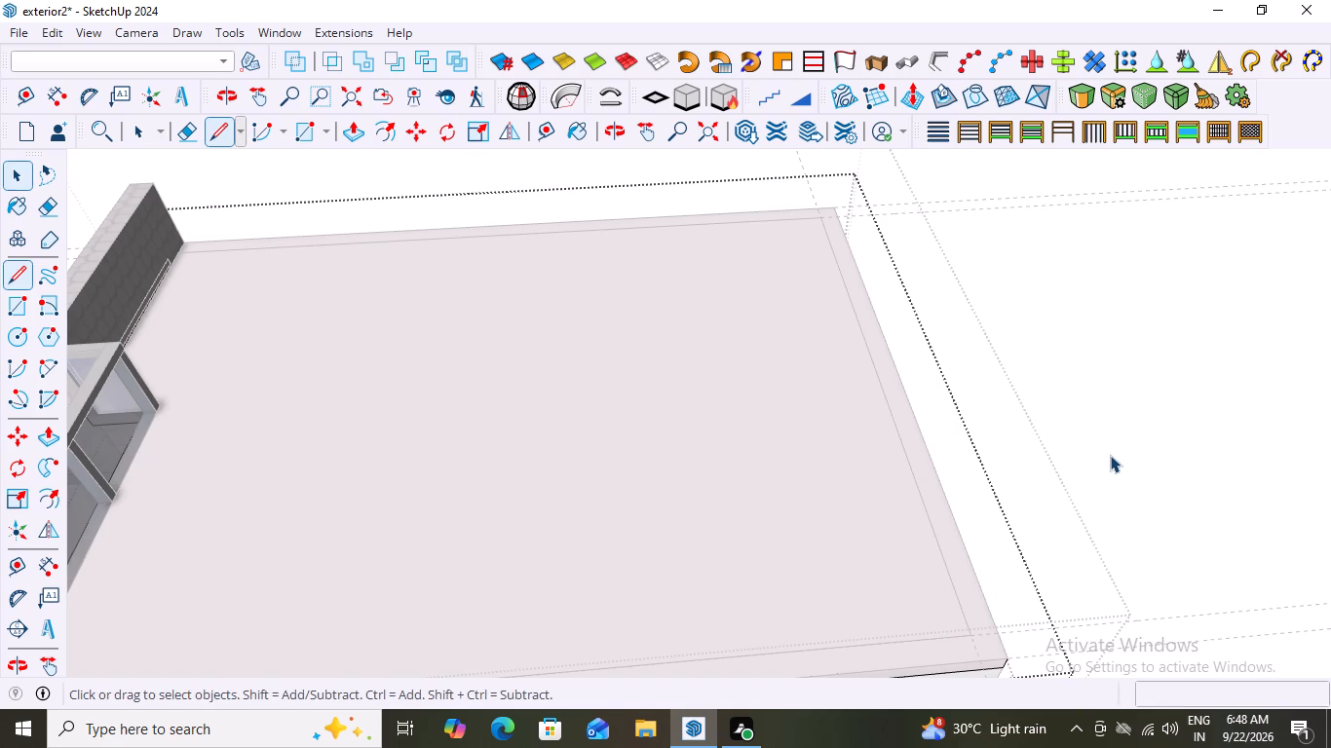
Undo the recent roof edits back through the retraced line, the border outlines and all the guide lines, leaving the roof plain.
{"action": "key", "text": "ctrl+z"}
{"action": "key", "text": "ctrl+z"}
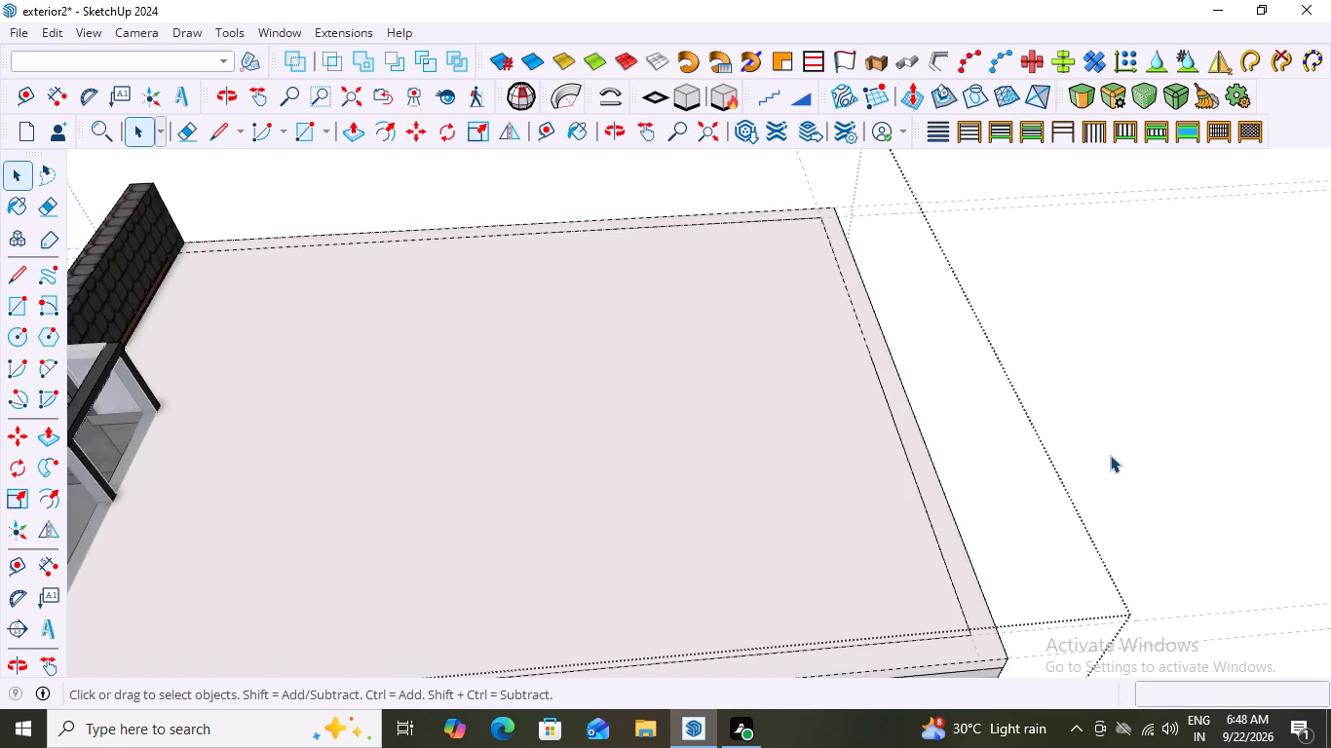
{"action": "key", "text": "ctrl+z"}
{"action": "key", "text": "ctrl+z"}
{"action": "key", "text": "ctrl+z"}
{"action": "key", "text": "ctrl+z"}
{"action": "key", "text": "ctrl+z"}
{"action": "key", "text": "ctrl+z"}
{"action": "key", "text": "ctrl+z"}
{"action": "key", "text": "ctrl+z"}
{"action": "key", "text": "ctrl+z"}
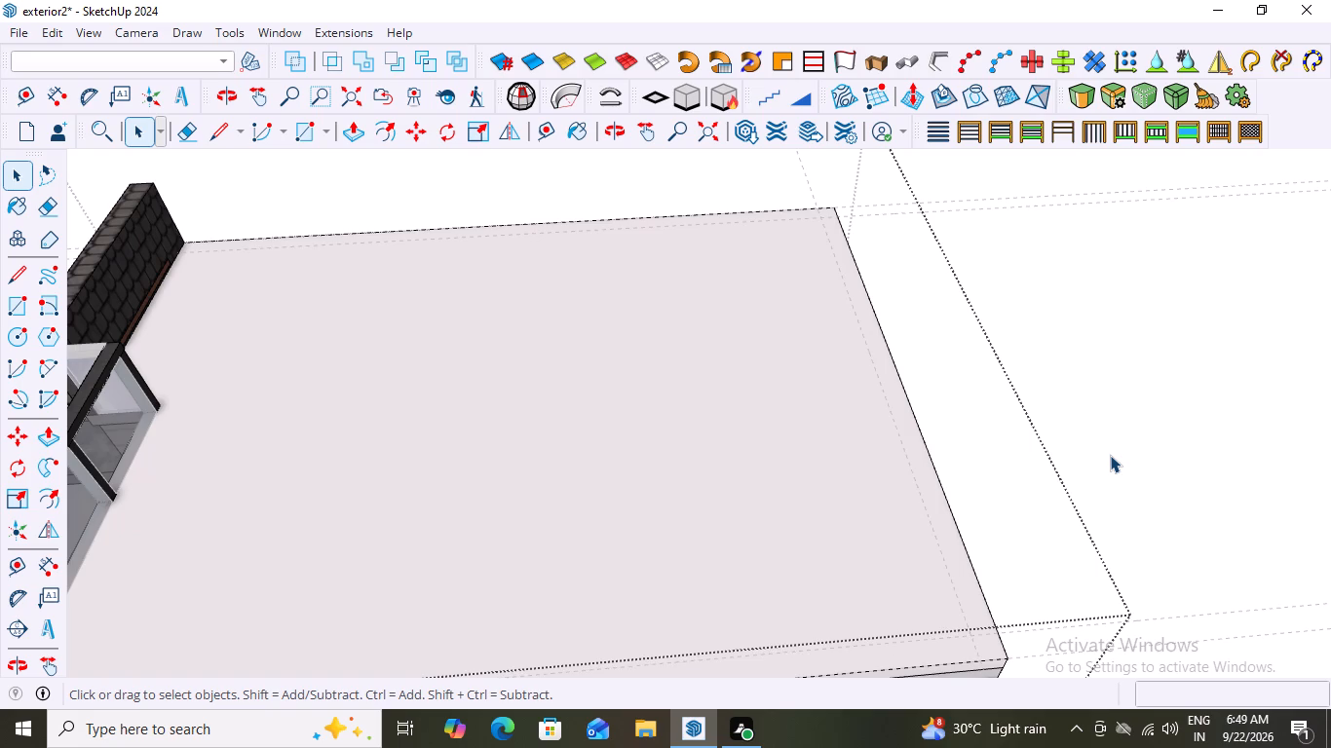
{"action": "key", "text": "ctrl+z"}
{"action": "key", "text": "ctrl+z"}
{"action": "key", "text": "ctrl+z"}
{"action": "key", "text": "ctrl+z"}
{"action": "key", "text": "ctrl+z"}
{"action": "key", "text": "ctrl+z"}
{"action": "key", "text": "ctrl+z"}
{"action": "key", "text": "ctrl+z"}
{"action": "key", "text": "ctrl+z"}
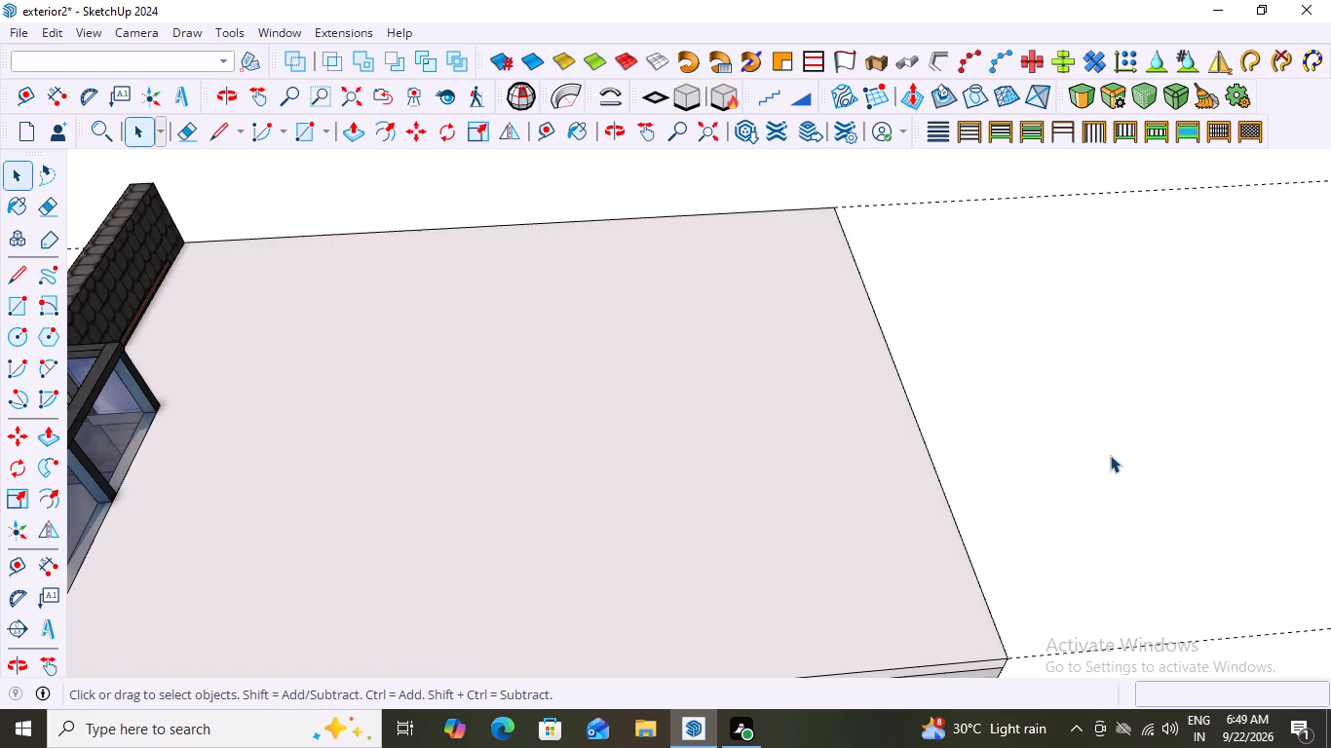
{"action": "key", "text": "ctrl+z"}
{"action": "key", "text": "ctrl+z"}
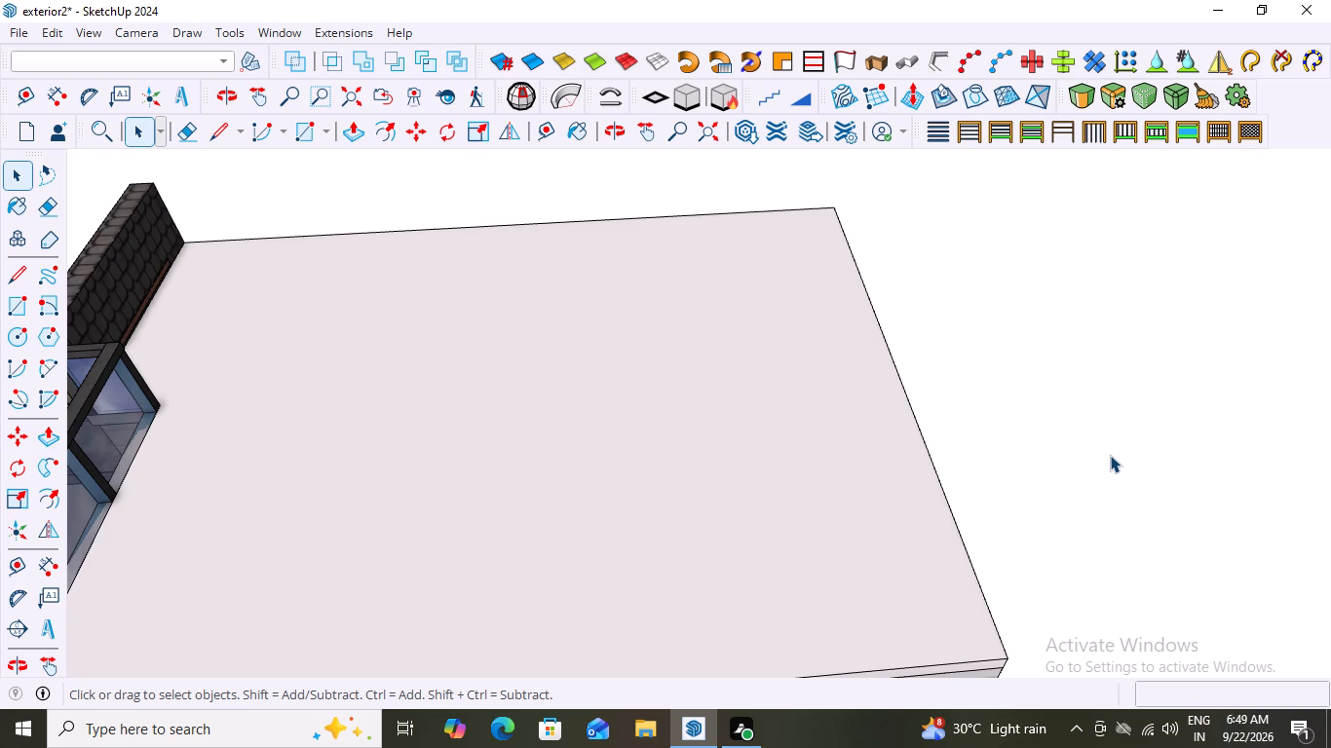
Examine the plain flat roof, the front balconies and the grey side wall from several sides.
{"action": "scroll", "coordinate": [1091, 409], "scroll_direction": "down", "scroll_amount": 4}
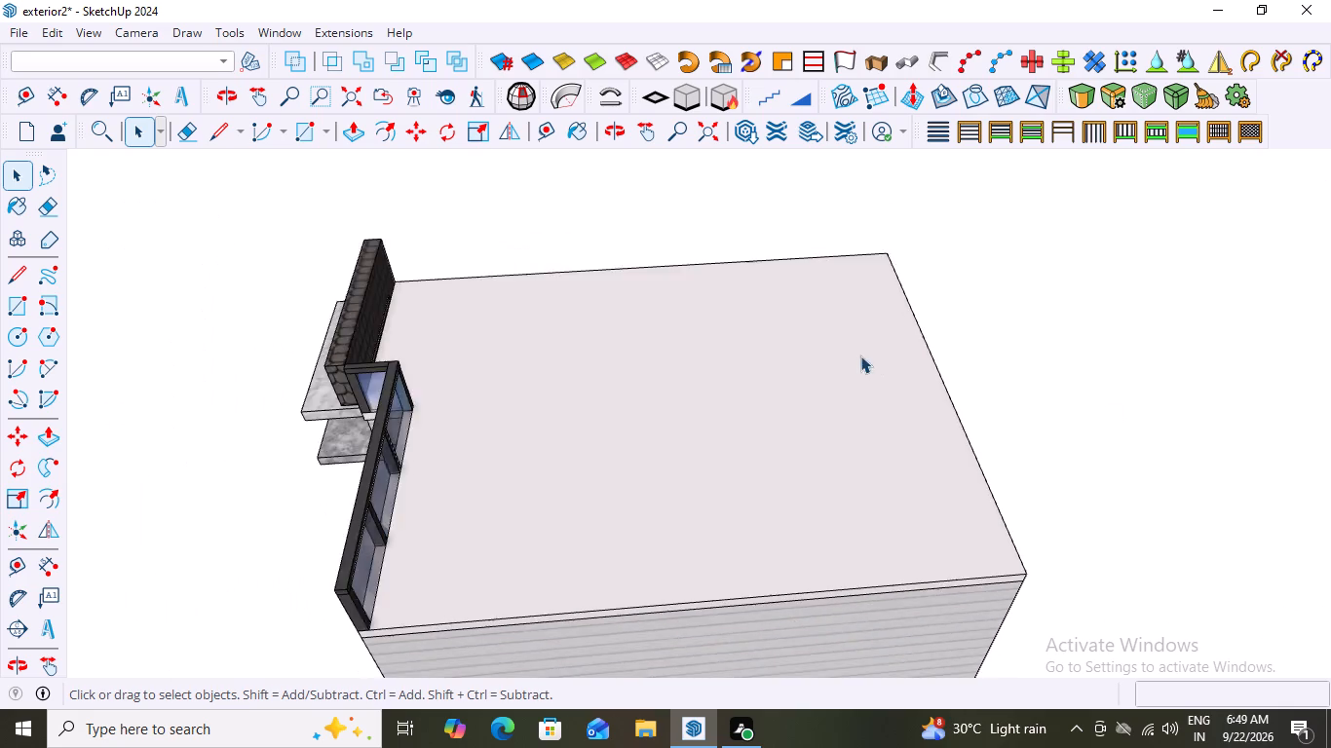
{"action": "scroll", "coordinate": [860, 355], "scroll_direction": "down", "scroll_amount": 2}
{"action": "left_click", "coordinate": [1066, 262]}
{"action": "scroll", "coordinate": [836, 302], "scroll_direction": "down", "scroll_amount": 7}
{"action": "middle_click_drag", "start_coordinate": [637, 344], "coordinate": [728, 378]}
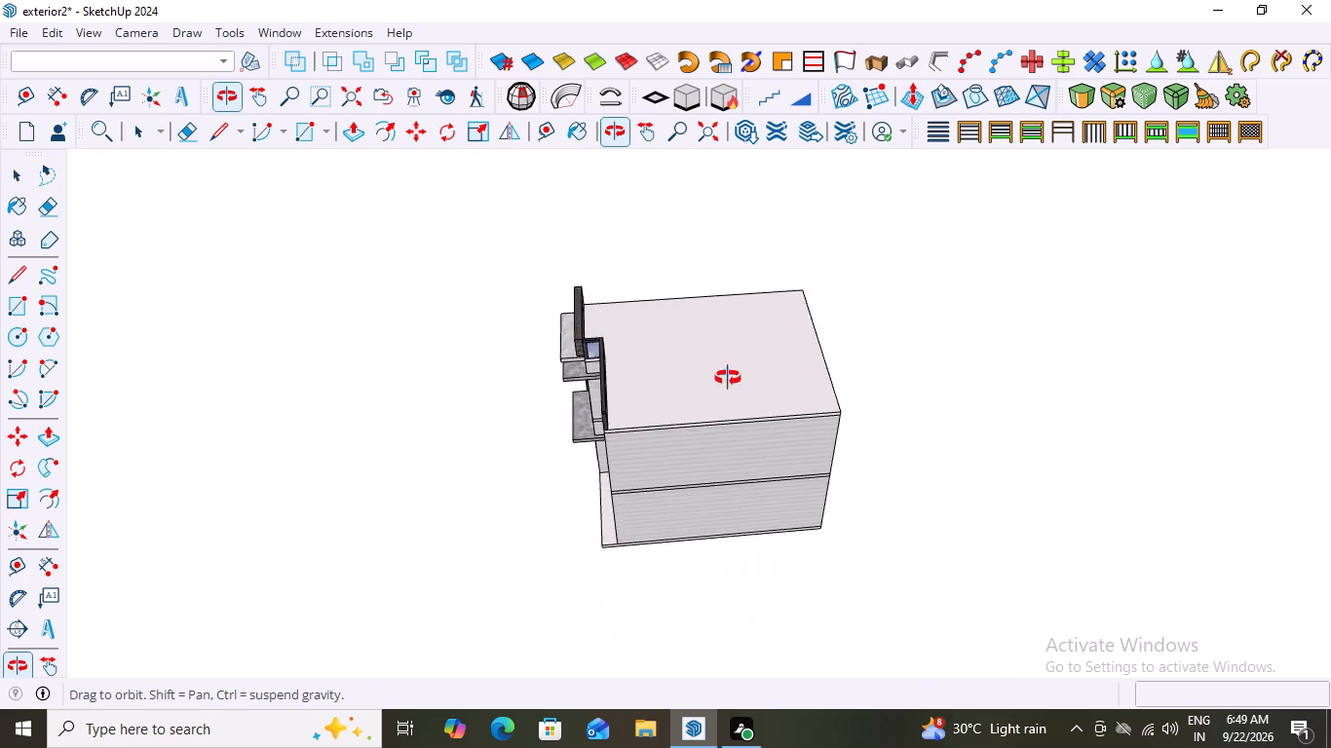
{"action": "middle_click_drag", "start_coordinate": [728, 378], "coordinate": [1097, 339]}
{"action": "scroll", "coordinate": [1097, 340], "scroll_direction": "up", "scroll_amount": 1}
{"action": "middle_click_drag", "start_coordinate": [705, 348], "coordinate": [794, 308]}
{"action": "scroll", "coordinate": [686, 416], "scroll_direction": "up", "scroll_amount": 4}
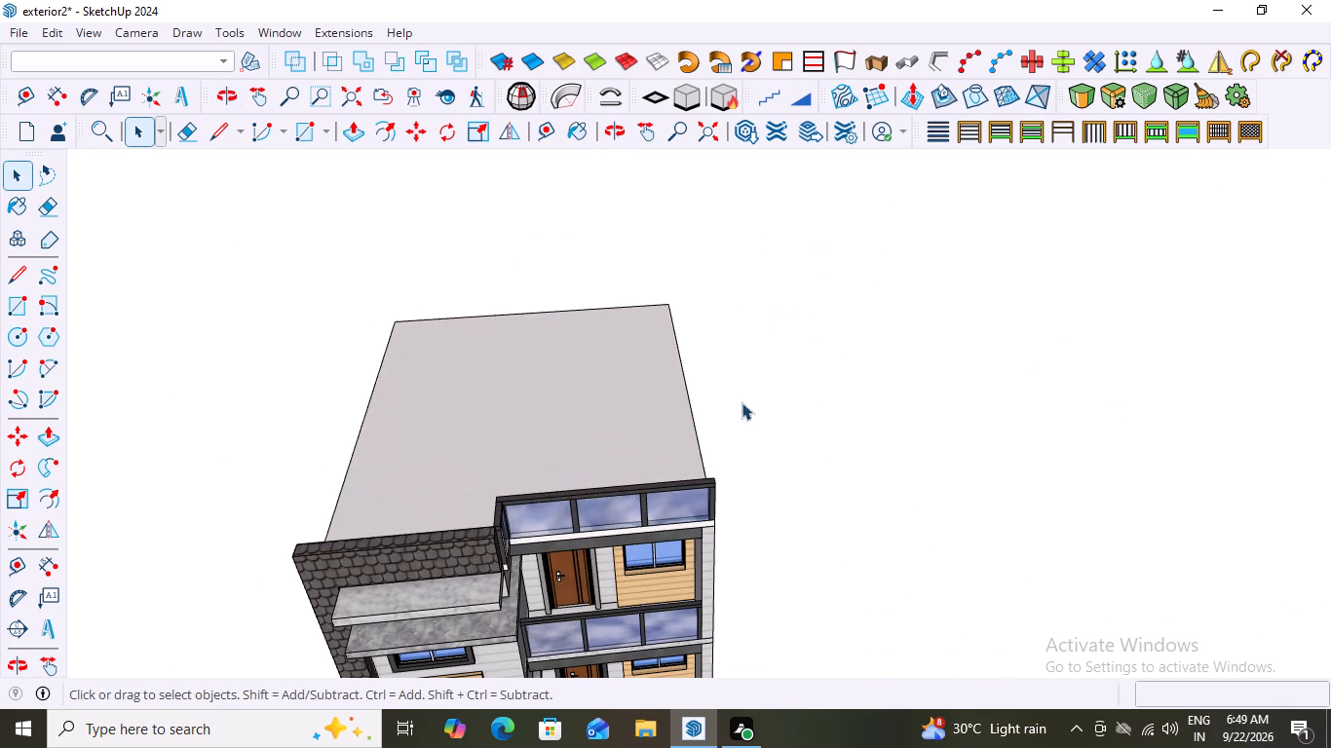
{"action": "left_click", "coordinate": [863, 292]}
{"action": "middle_click_drag", "start_coordinate": [761, 352], "coordinate": [361, 314]}
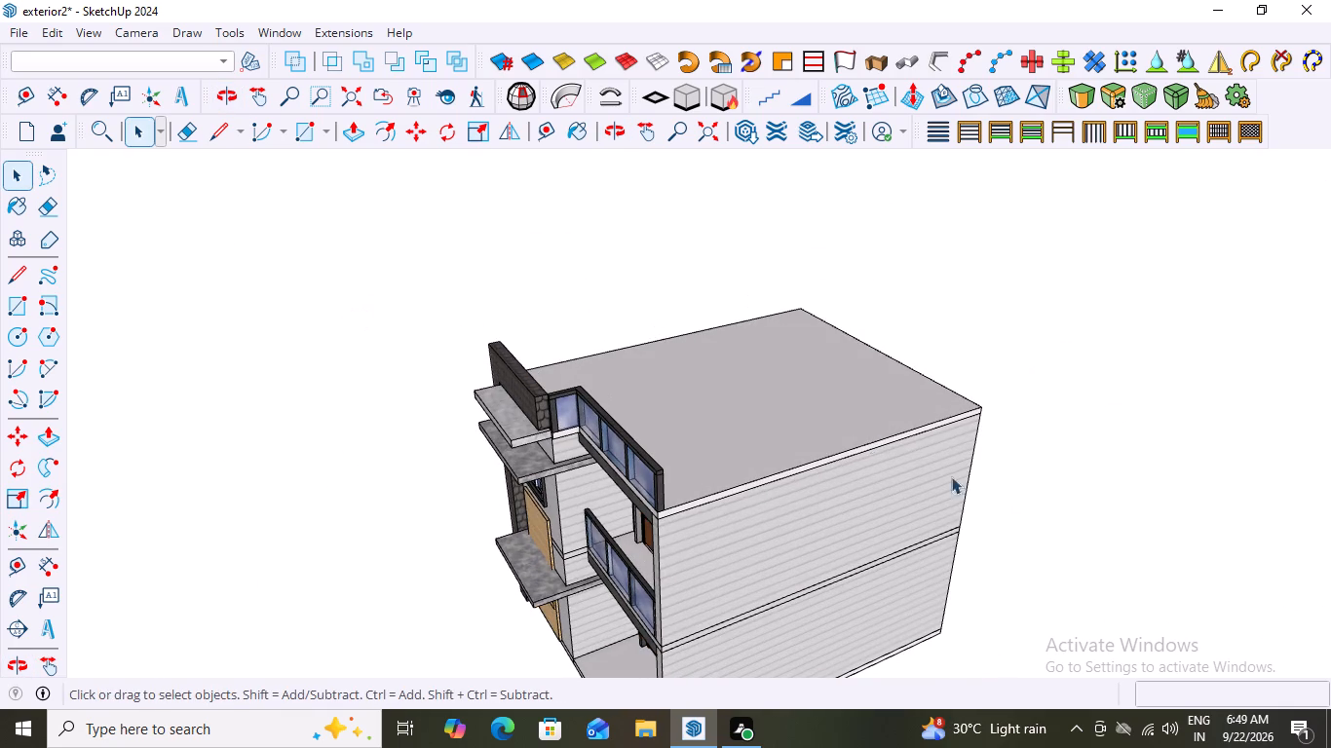
{"action": "middle_click_drag", "start_coordinate": [889, 454], "coordinate": [690, 542]}
{"action": "scroll", "coordinate": [729, 540], "scroll_direction": "up", "scroll_amount": 1}
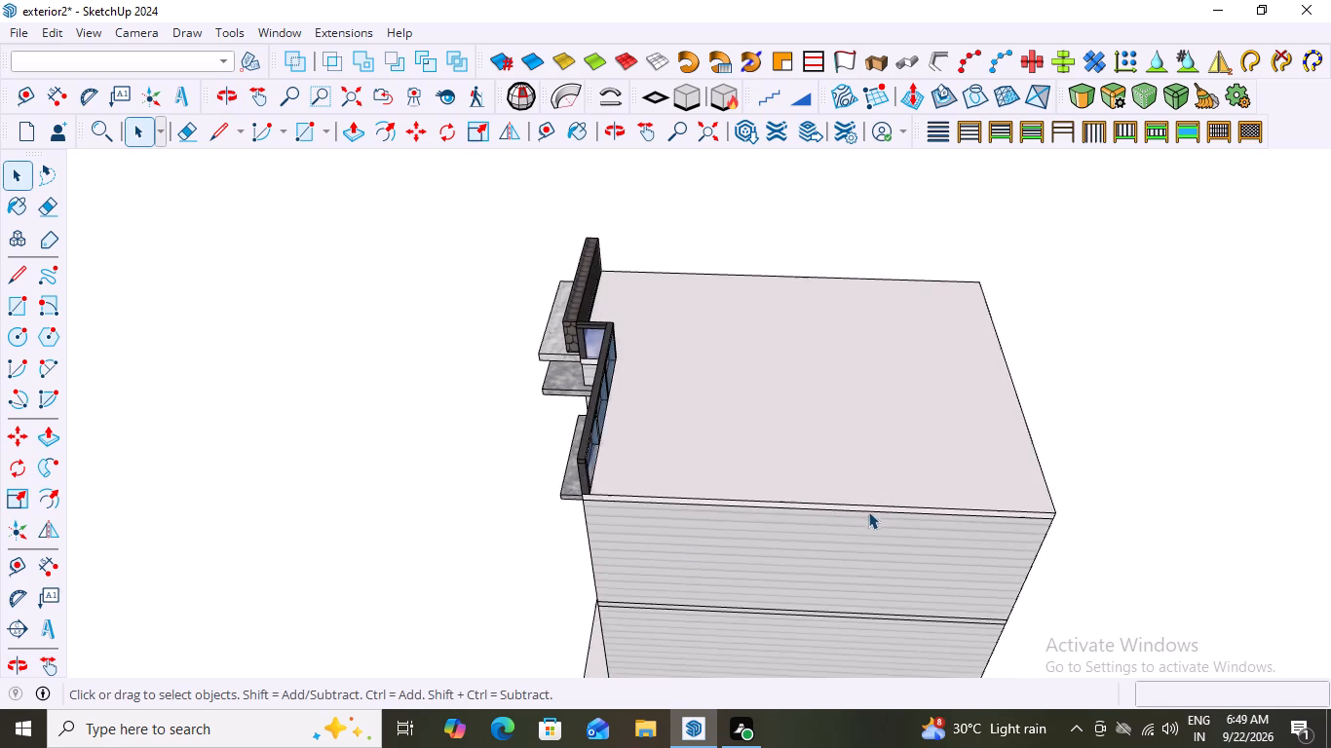
{"action": "scroll", "coordinate": [875, 509], "scroll_direction": "up", "scroll_amount": 1}
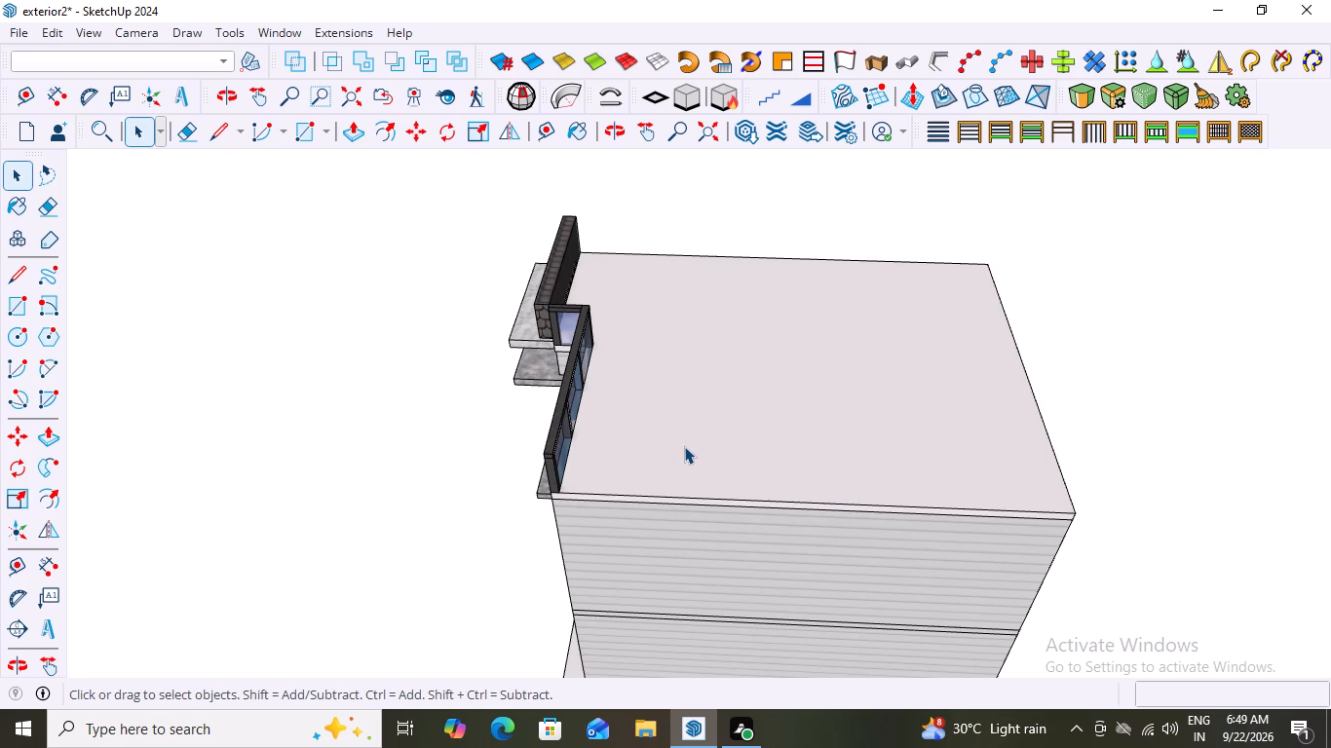
{"action": "middle_click_drag", "start_coordinate": [711, 434], "coordinate": [724, 524]}
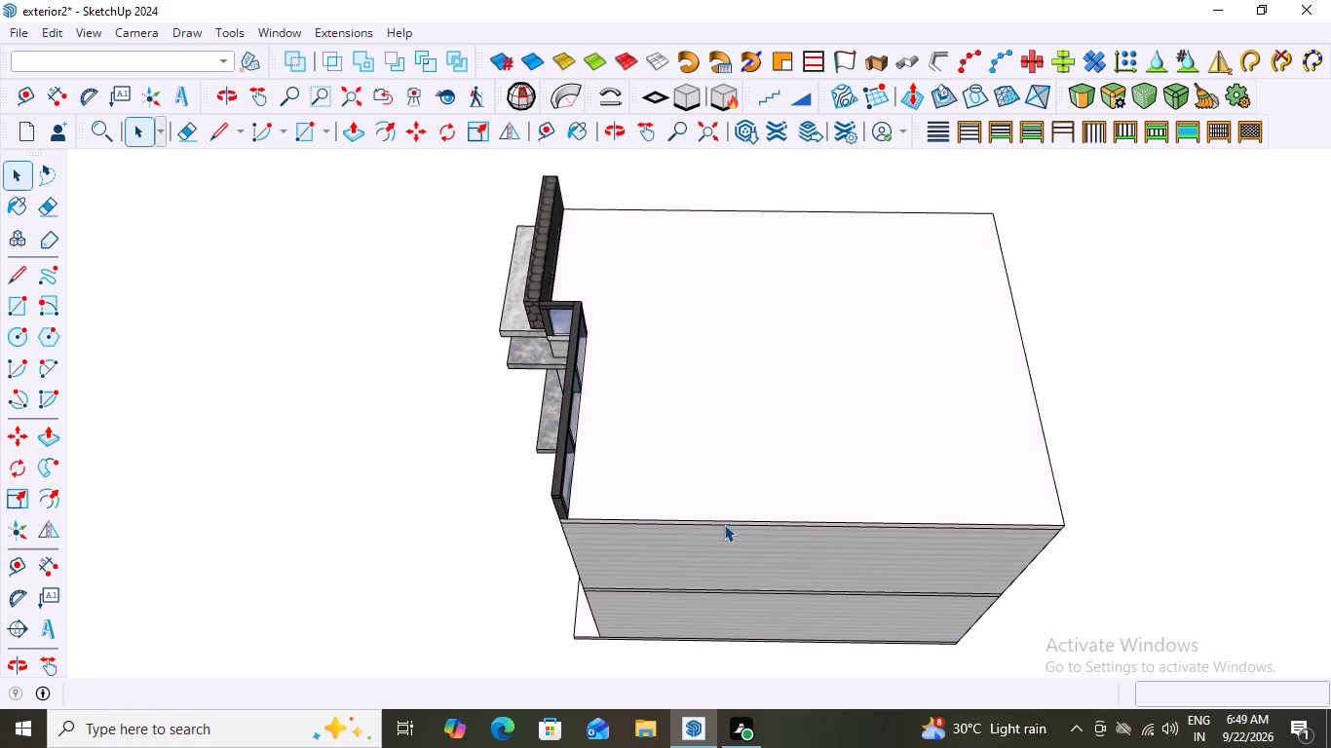
Open the nested roof slab group for editing, down to its top face, with nothing left selected.
{"action": "left_click", "coordinate": [768, 415]}
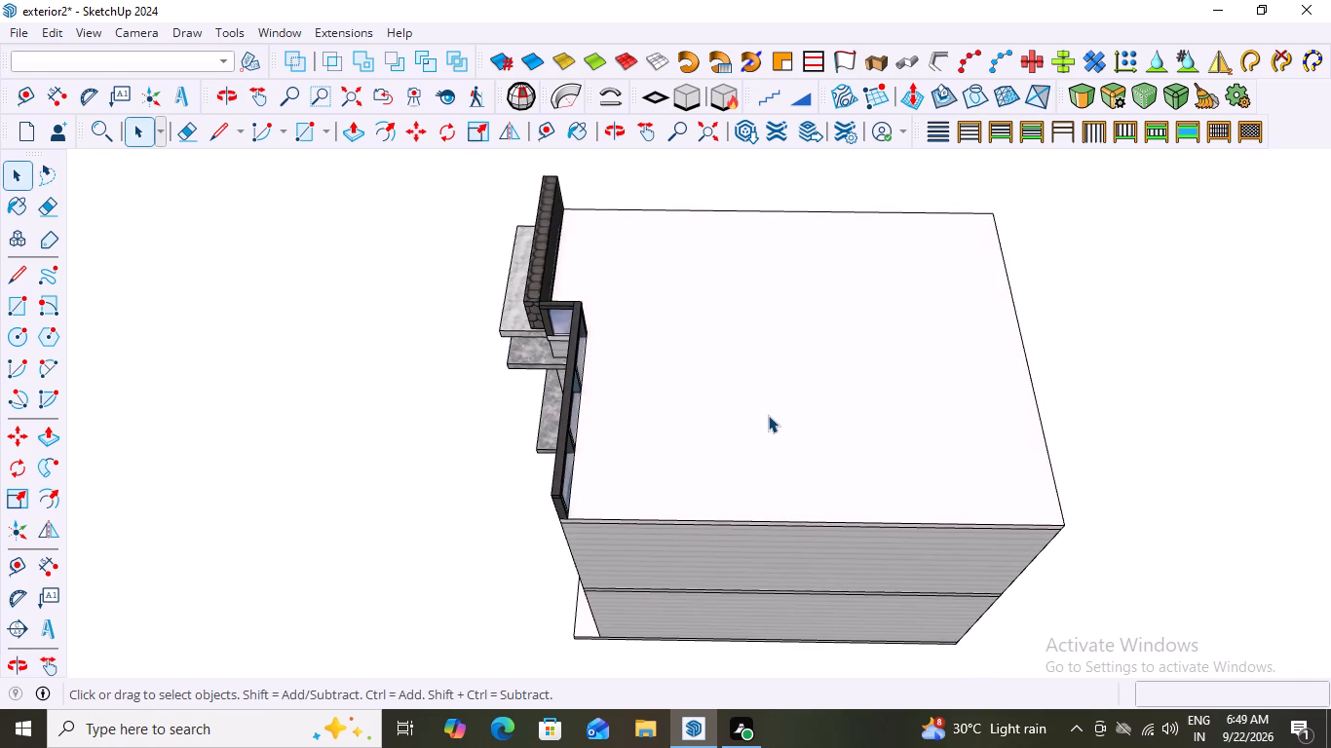
{"action": "left_click", "coordinate": [768, 415]}
{"action": "left_click", "coordinate": [768, 415]}
{"action": "triple_click", "coordinate": [768, 415]}
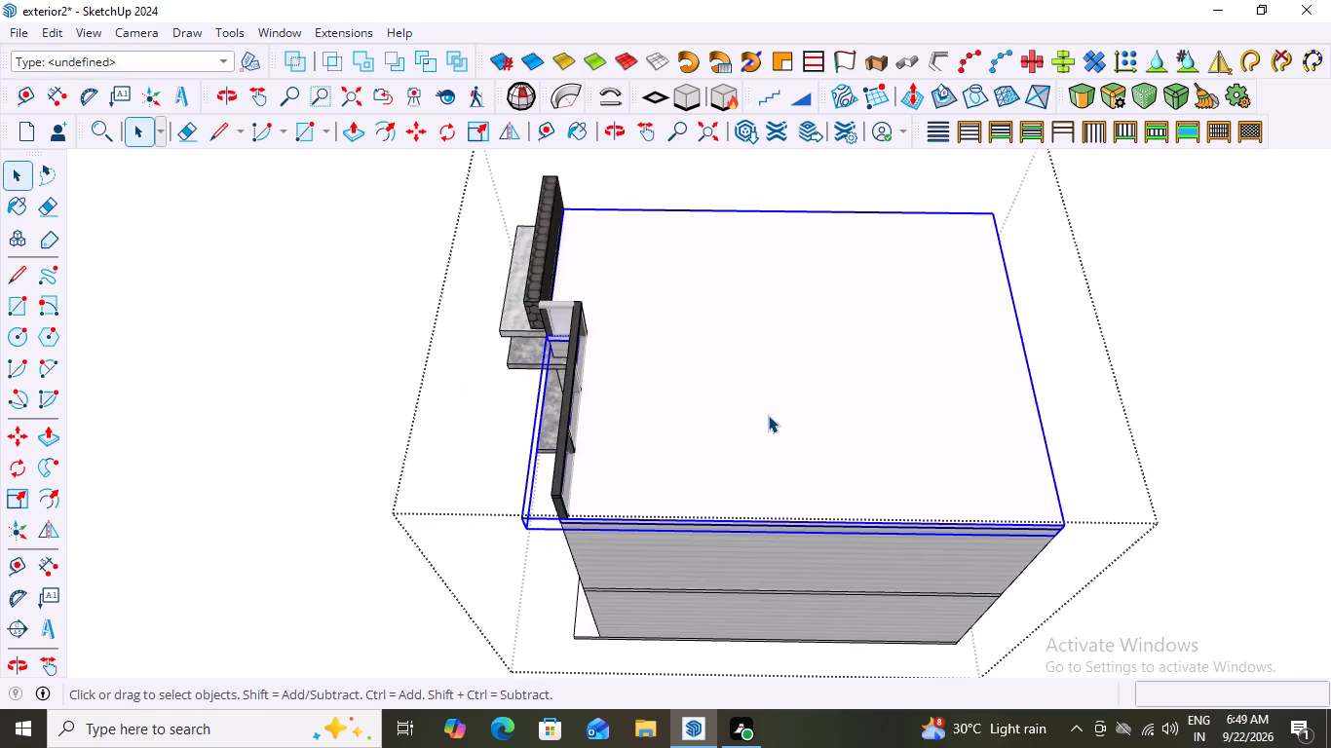
{"action": "scroll", "coordinate": [768, 415], "scroll_direction": "up", "scroll_amount": 3}
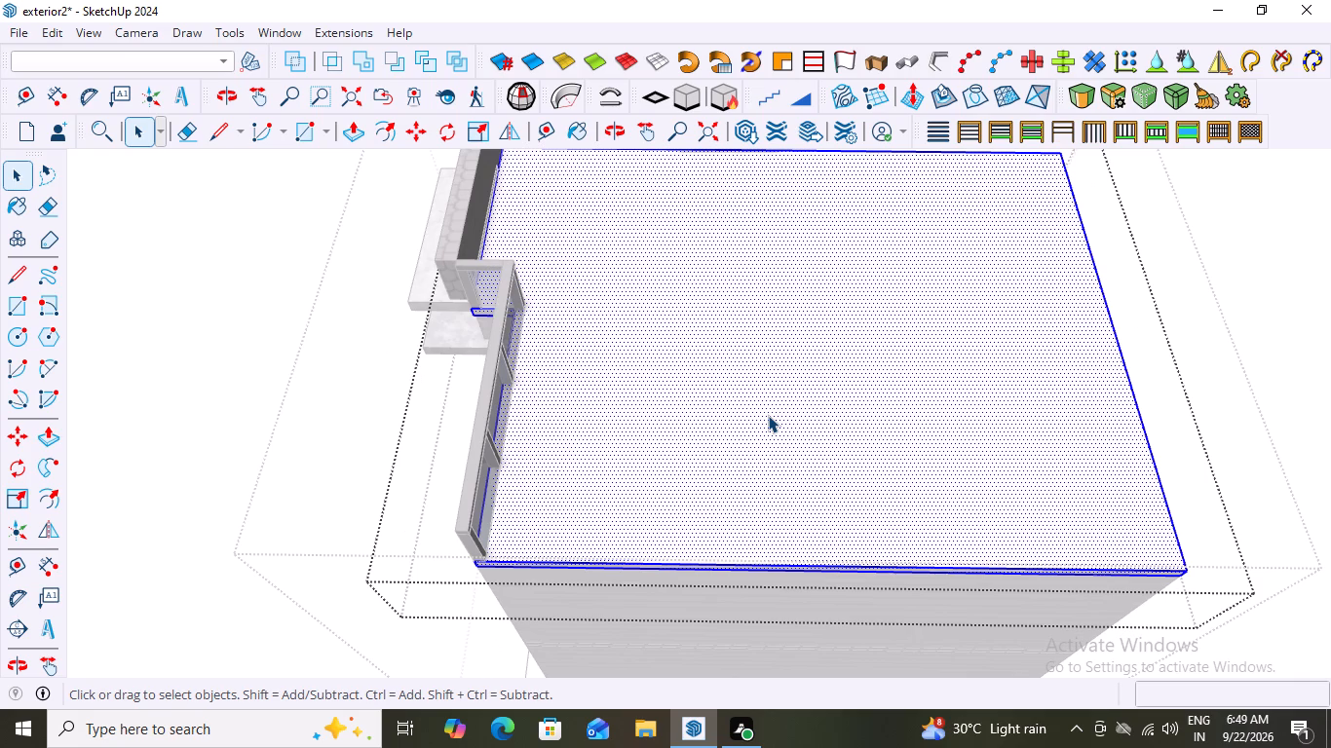
{"action": "scroll", "coordinate": [768, 415], "scroll_direction": "down", "scroll_amount": 5}
{"action": "left_click_drag", "start_coordinate": [782, 436], "coordinate": [818, 399]}
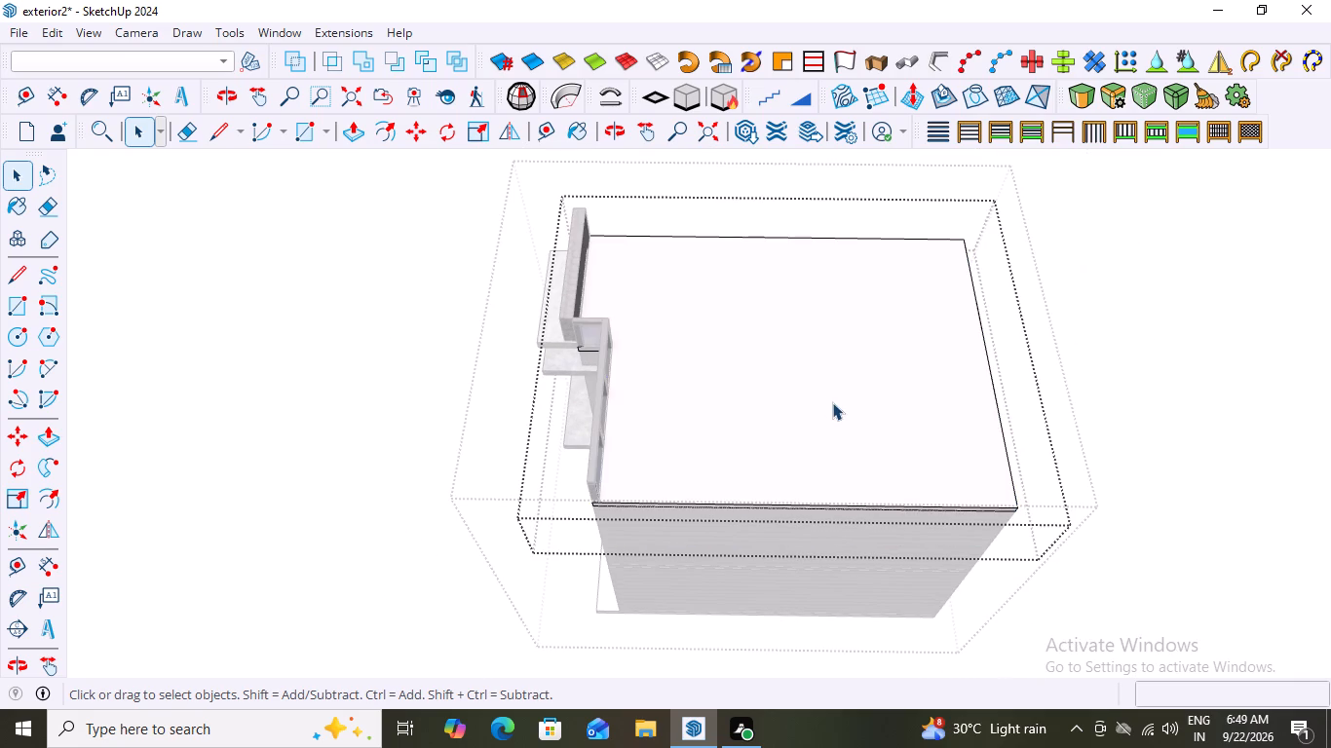
Examine the roof slab's edge above the grey side wall and its corner at the glass balcony railing.
{"action": "middle_click_drag", "start_coordinate": [881, 444], "coordinate": [928, 356]}
{"action": "scroll", "coordinate": [816, 480], "scroll_direction": "up", "scroll_amount": 4}
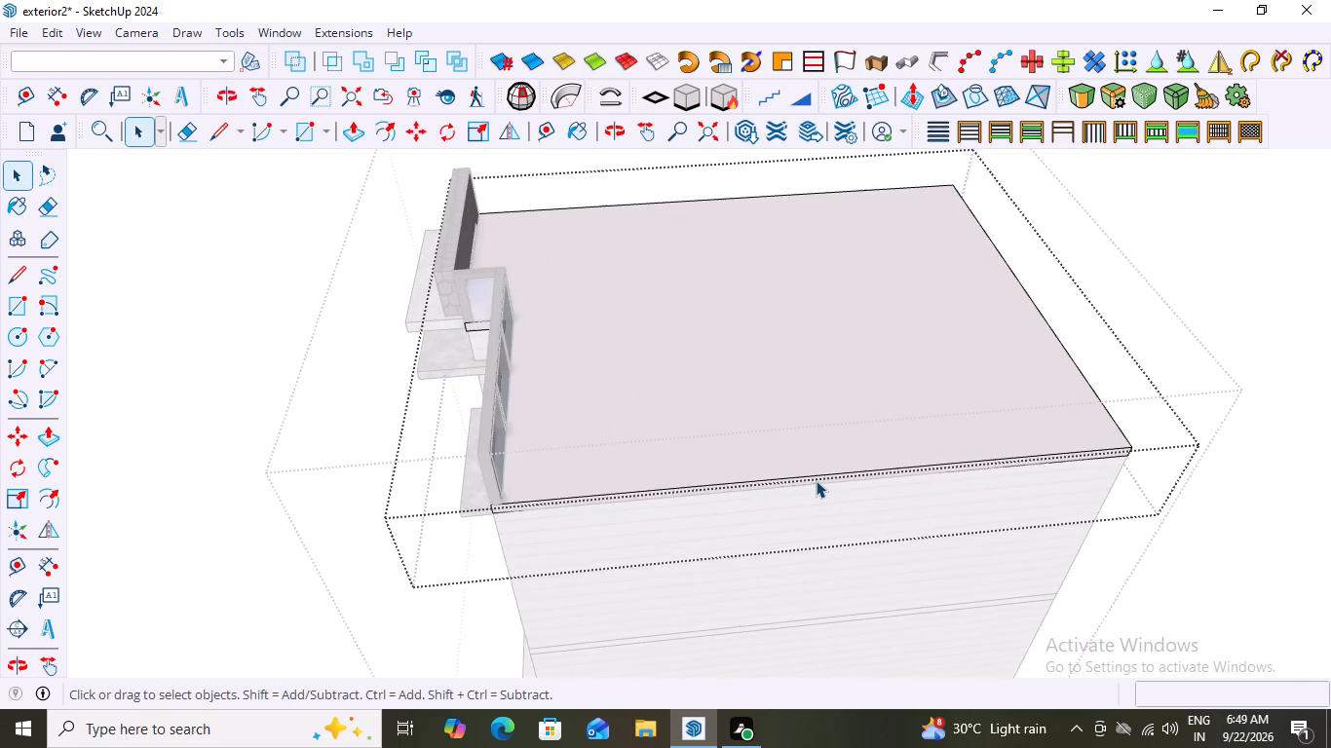
{"action": "scroll", "coordinate": [816, 463], "scroll_direction": "up", "scroll_amount": 1}
{"action": "middle_click_drag", "start_coordinate": [810, 408], "coordinate": [770, 462]}
{"action": "scroll", "coordinate": [595, 491], "scroll_direction": "up", "scroll_amount": 4}
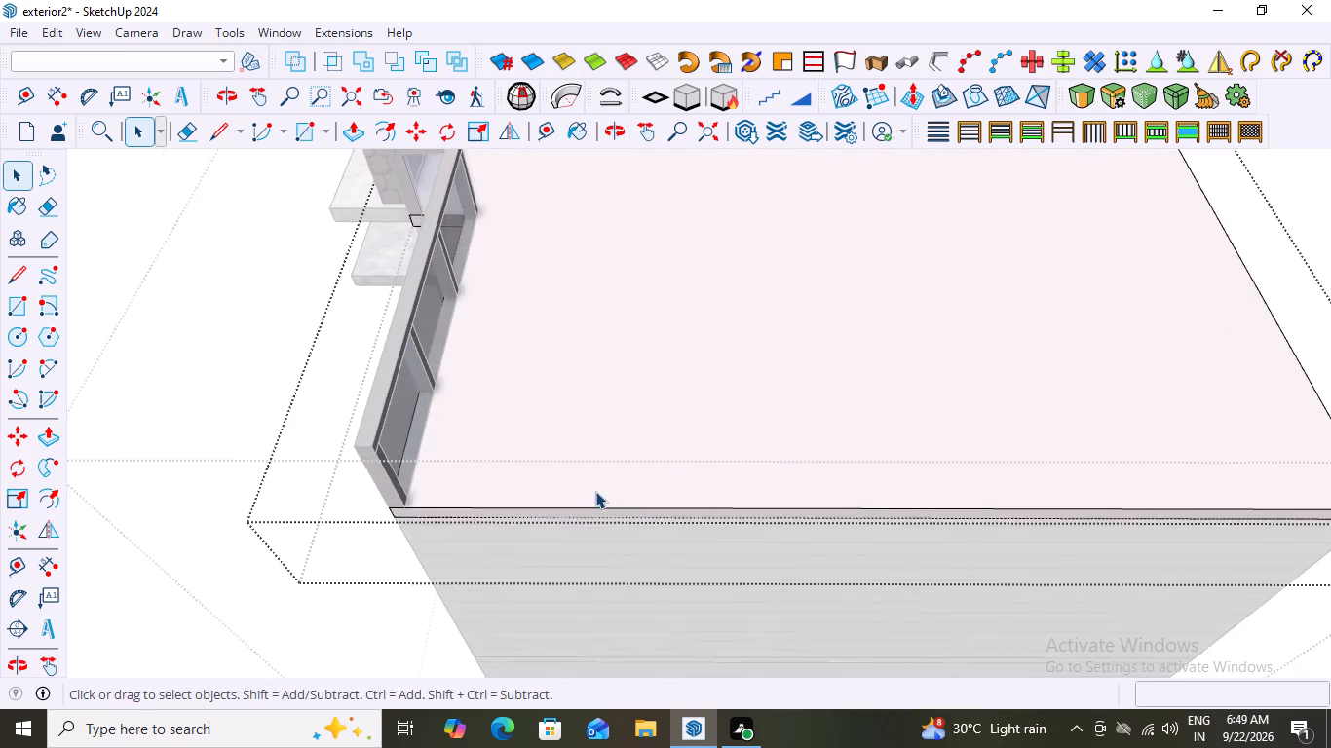
{"action": "scroll", "coordinate": [595, 491], "scroll_direction": "up", "scroll_amount": 2}
{"action": "scroll", "coordinate": [574, 467], "scroll_direction": "down", "scroll_amount": 7}
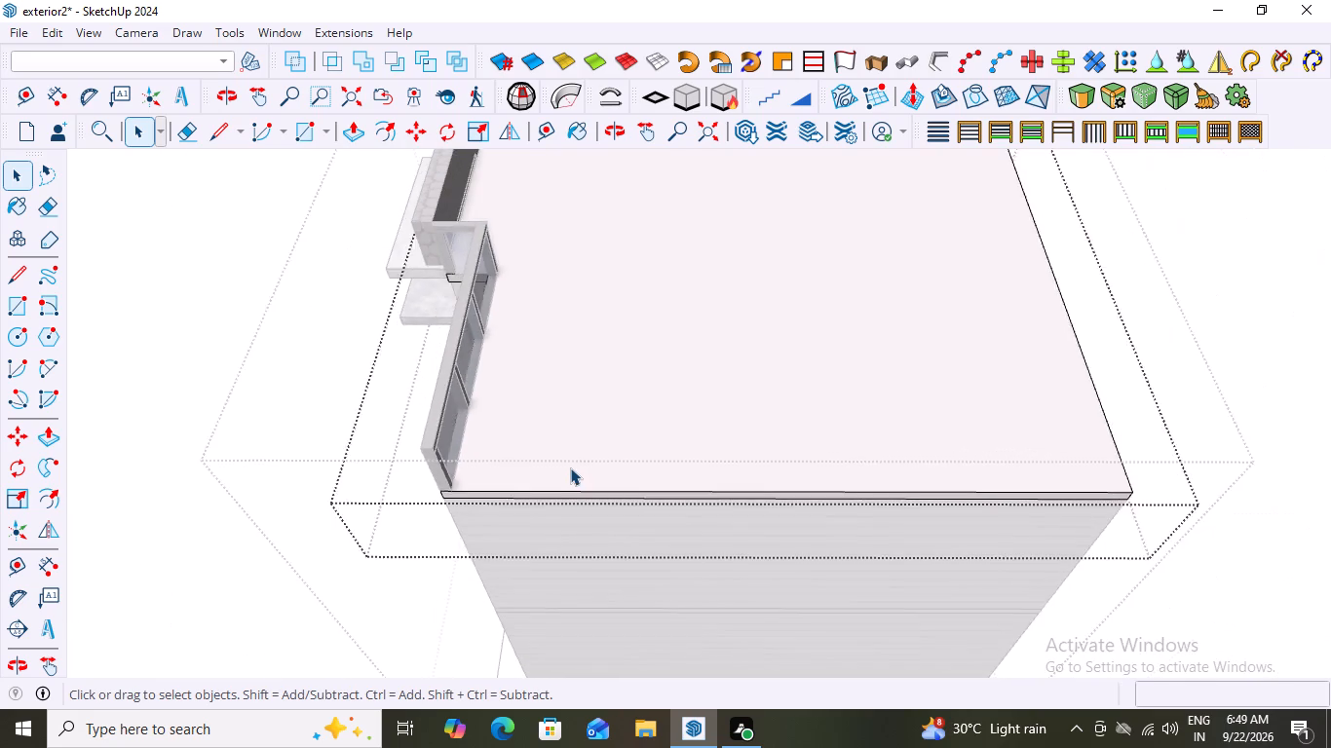
{"action": "scroll", "coordinate": [570, 467], "scroll_direction": "down", "scroll_amount": 3}
{"action": "scroll", "coordinate": [702, 282], "scroll_direction": "down", "scroll_amount": 3}
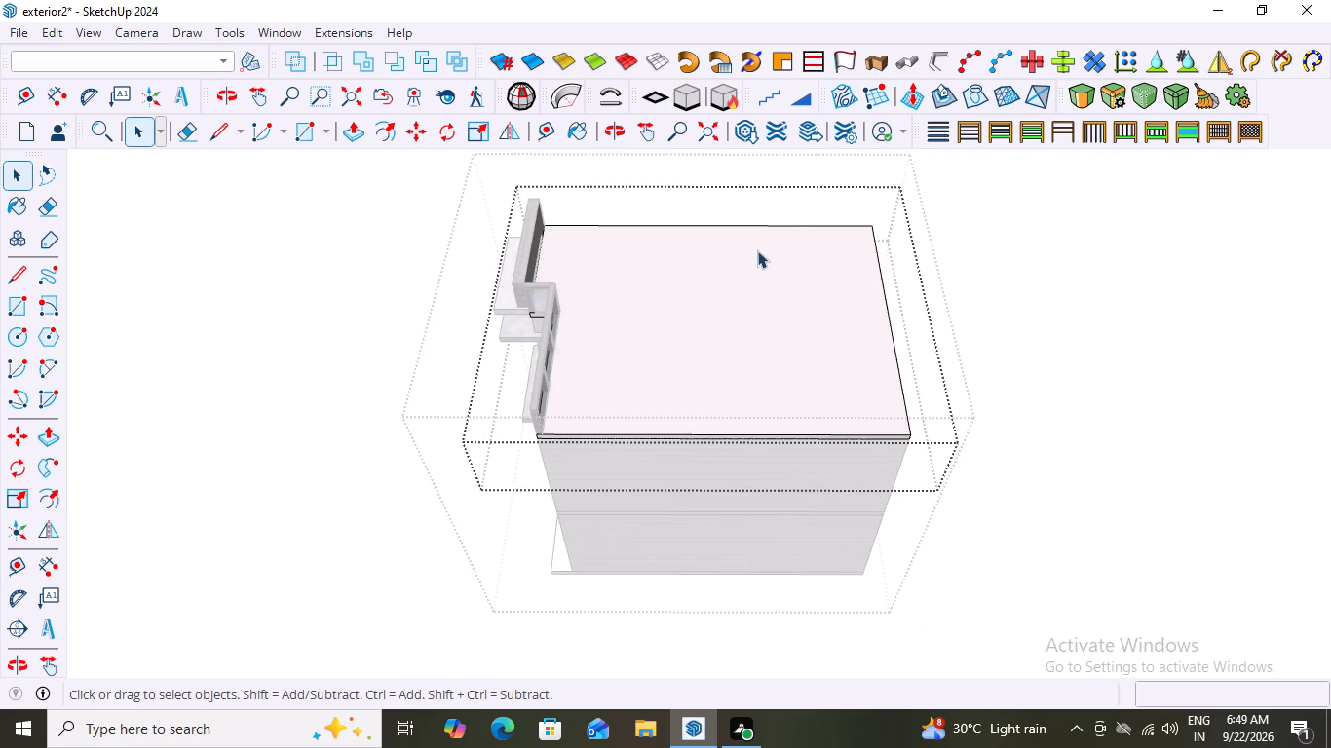
Place a guide line 9" inside the roof slab edge that starts at the stone-clad front wall.
{"action": "middle_click_drag", "start_coordinate": [796, 243], "coordinate": [803, 326]}
{"action": "scroll", "coordinate": [803, 326], "scroll_direction": "down", "scroll_amount": 3}
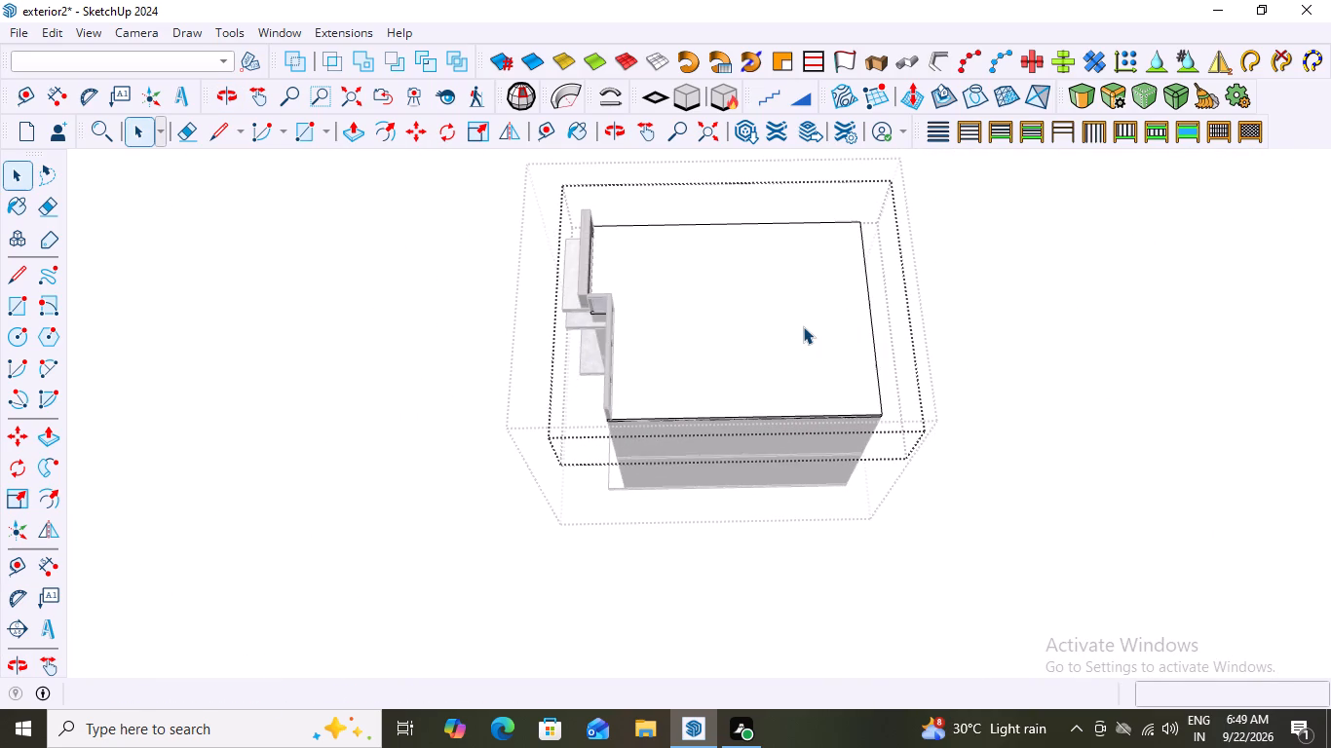
{"action": "scroll", "coordinate": [836, 215], "scroll_direction": "up", "scroll_amount": 5}
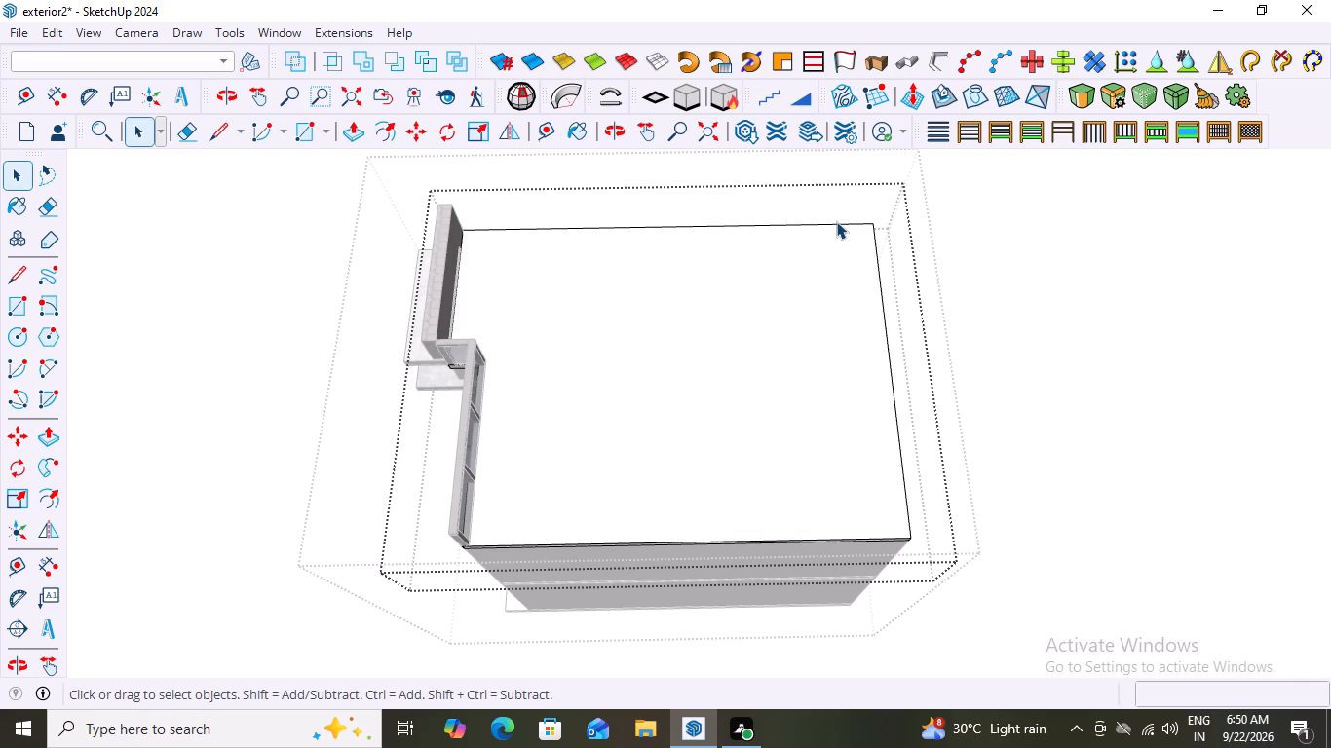
{"action": "scroll", "coordinate": [624, 225], "scroll_direction": "up", "scroll_amount": 3}
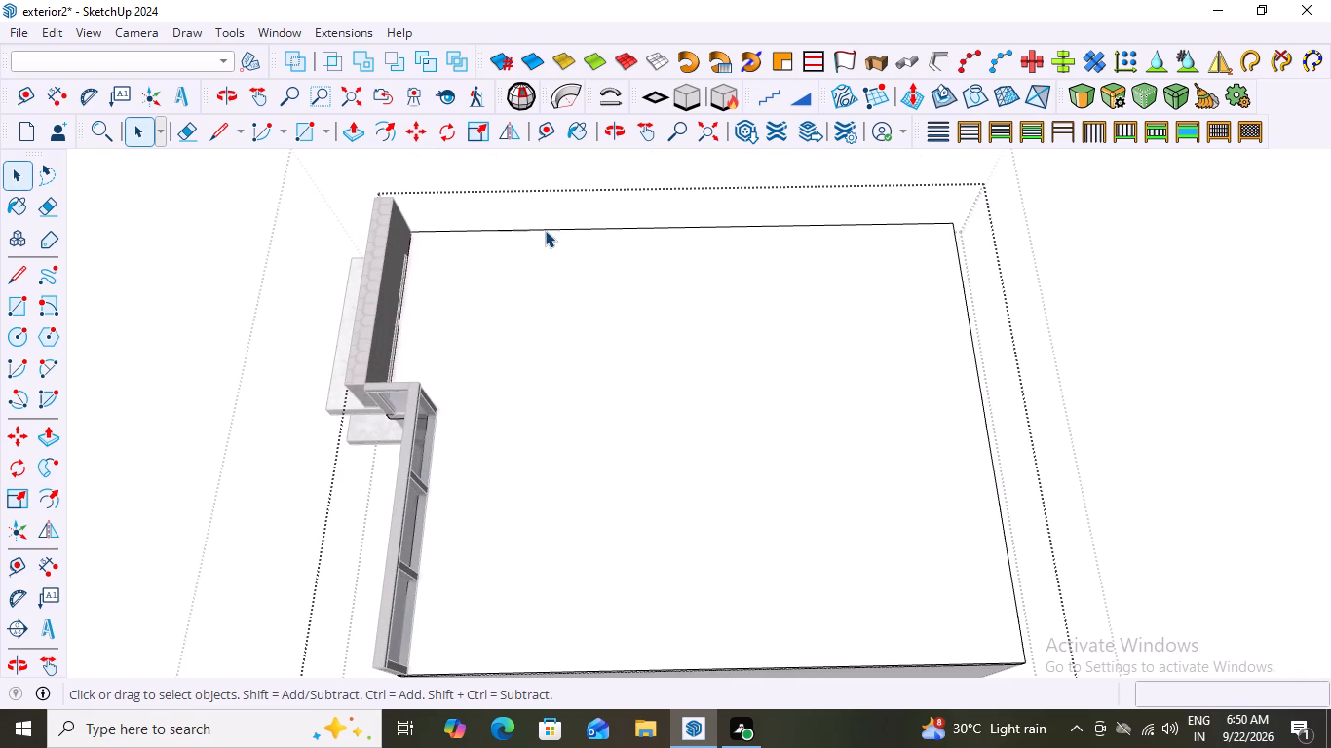
{"action": "key", "text": "t"}
{"action": "left_click", "coordinate": [586, 229]}
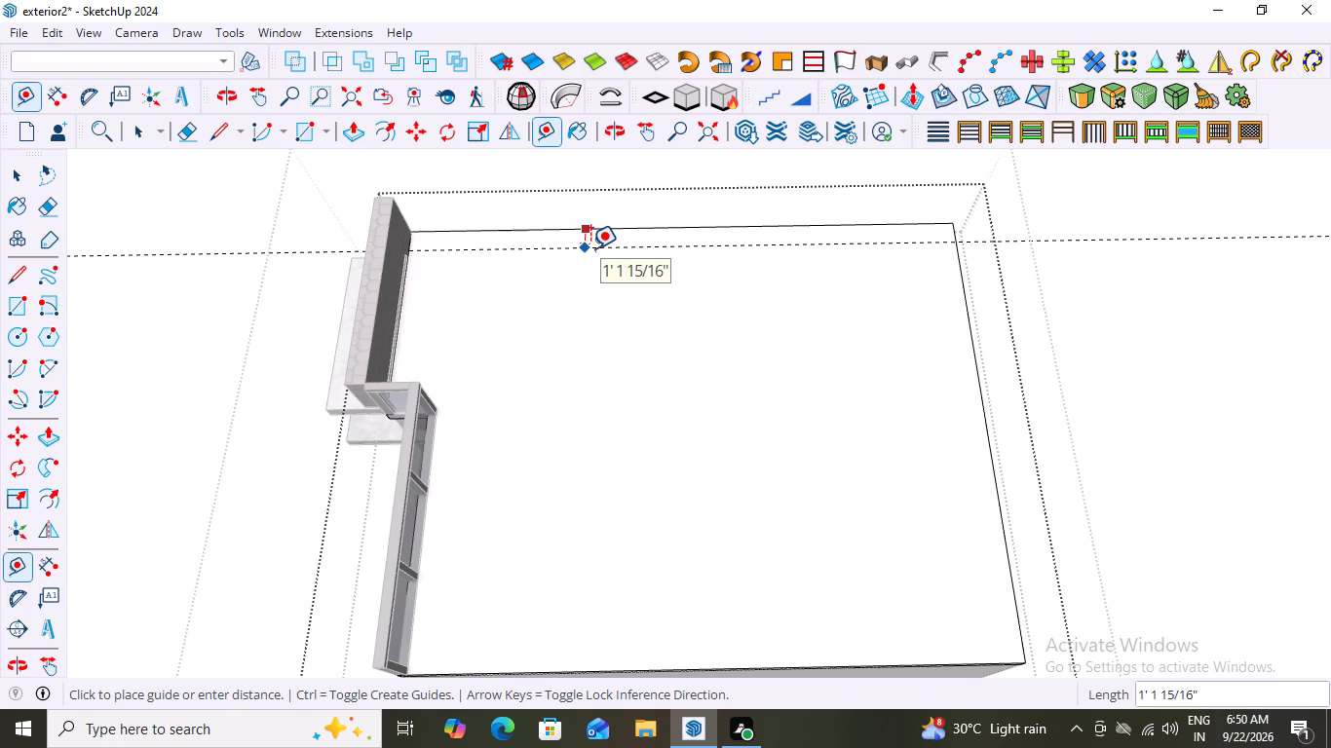
{"action": "key", "text": "9"}
{"action": "key", "text": "shift+quotedbl"}
{"action": "key", "text": "Return"}
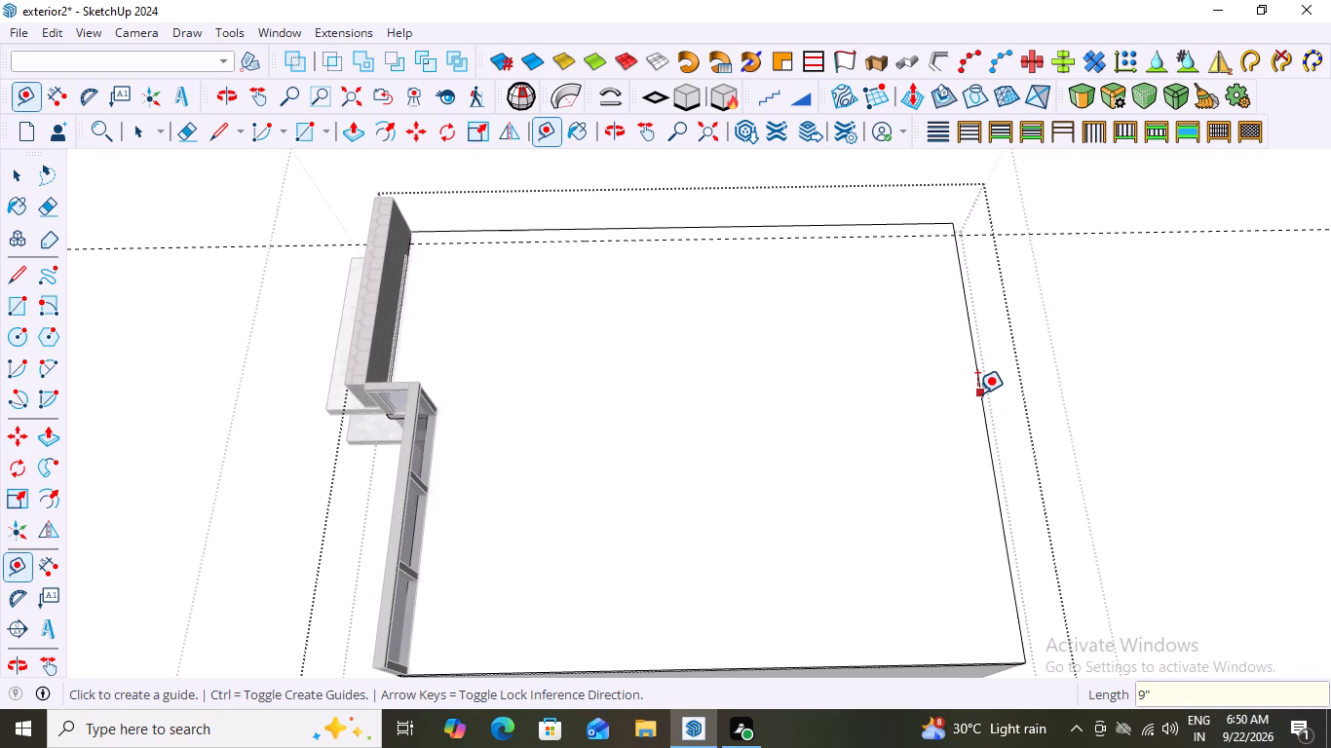
Place guide lines 9" inside the roof slab's rear edge opposite the balconies and its edge above the grey side wall.
{"action": "left_click", "coordinate": [977, 393]}
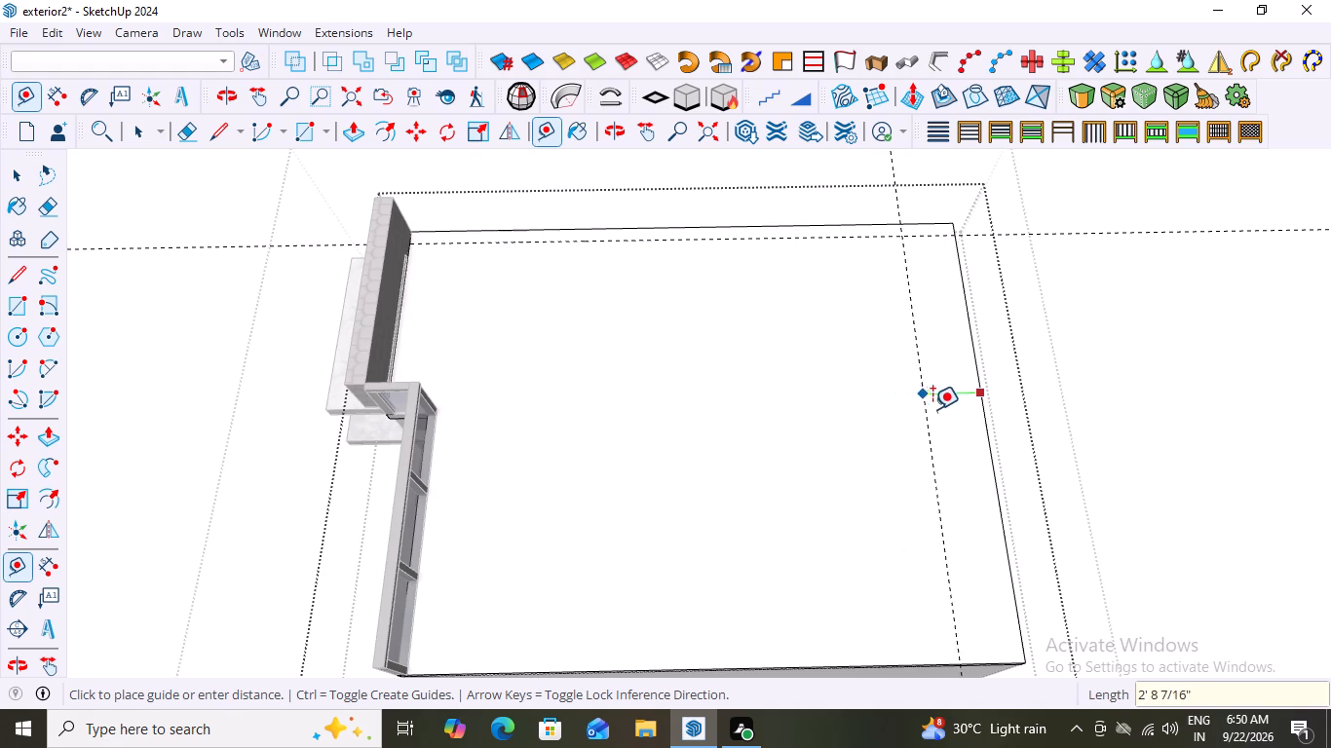
{"action": "key", "text": "9"}
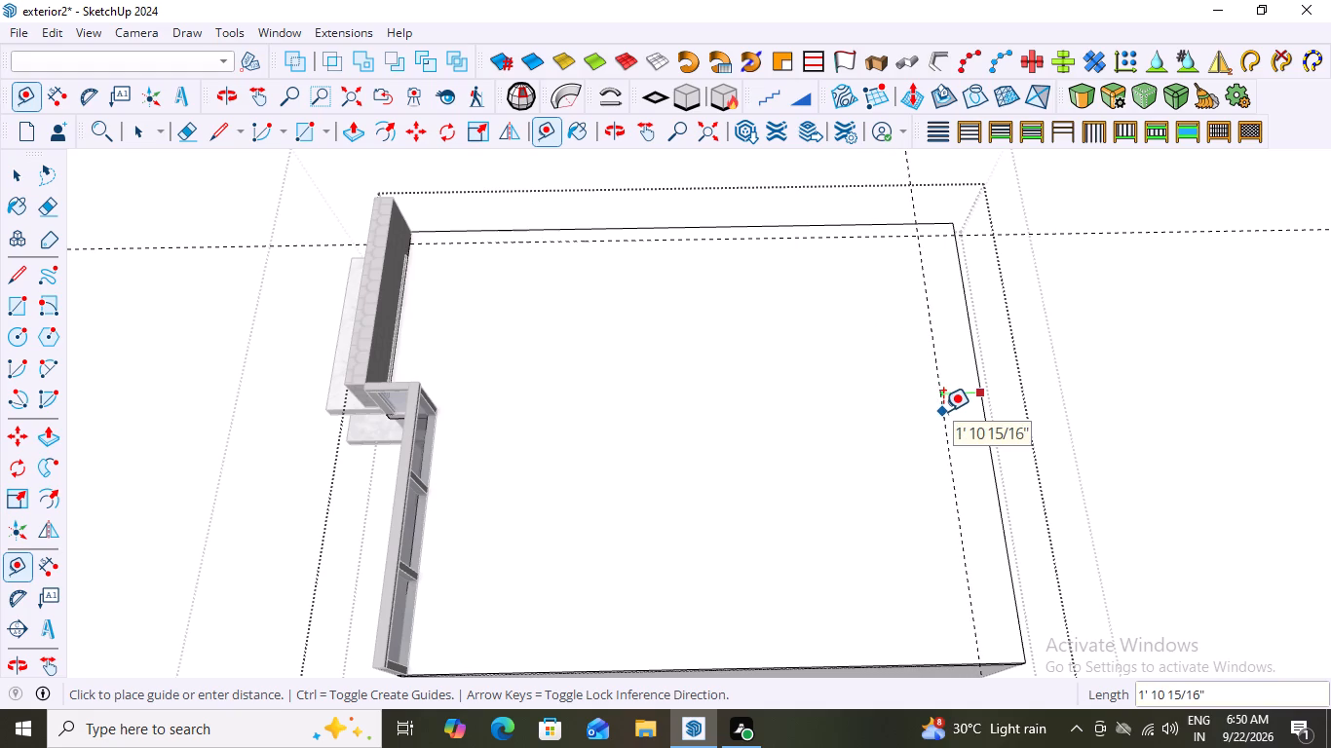
{"action": "key", "text": "shift+quotedbl"}
{"action": "key", "text": "Return"}
{"action": "scroll", "coordinate": [968, 484], "scroll_direction": "down", "scroll_amount": 2}
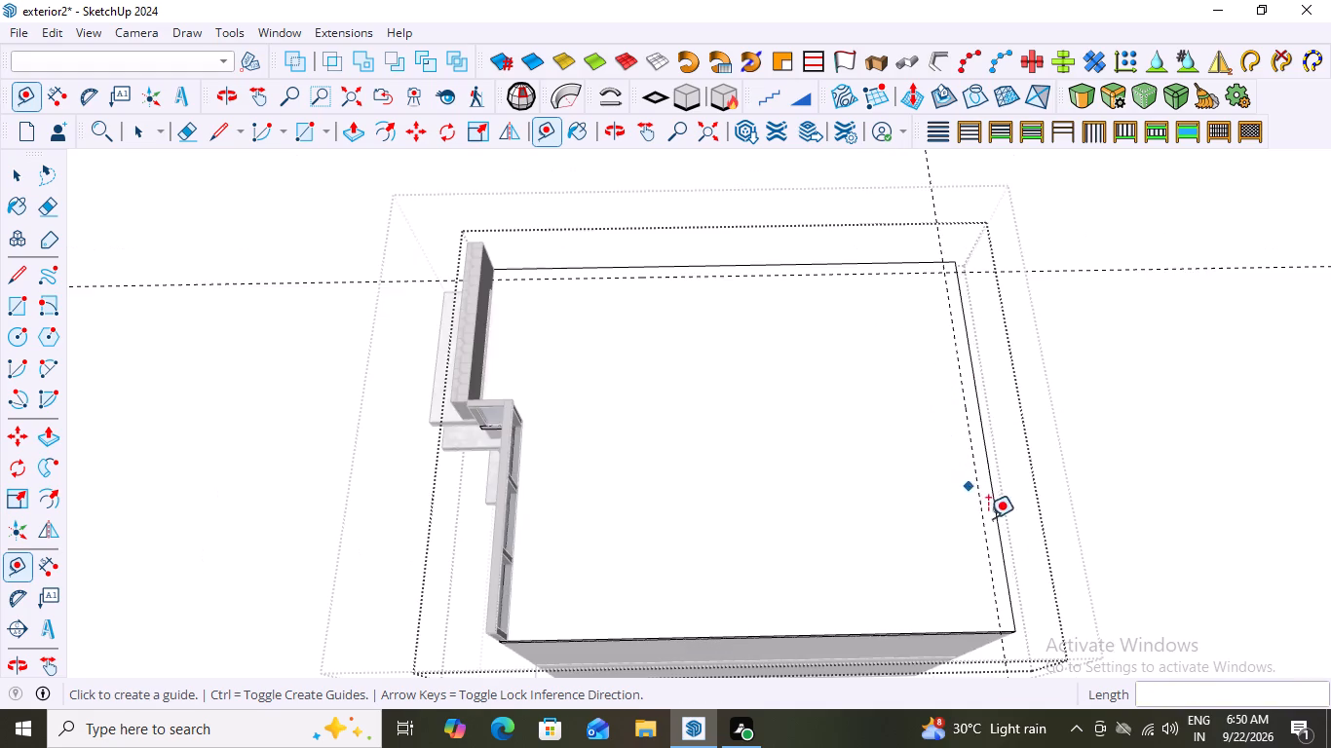
{"action": "scroll", "coordinate": [927, 673], "scroll_direction": "up", "scroll_amount": 8}
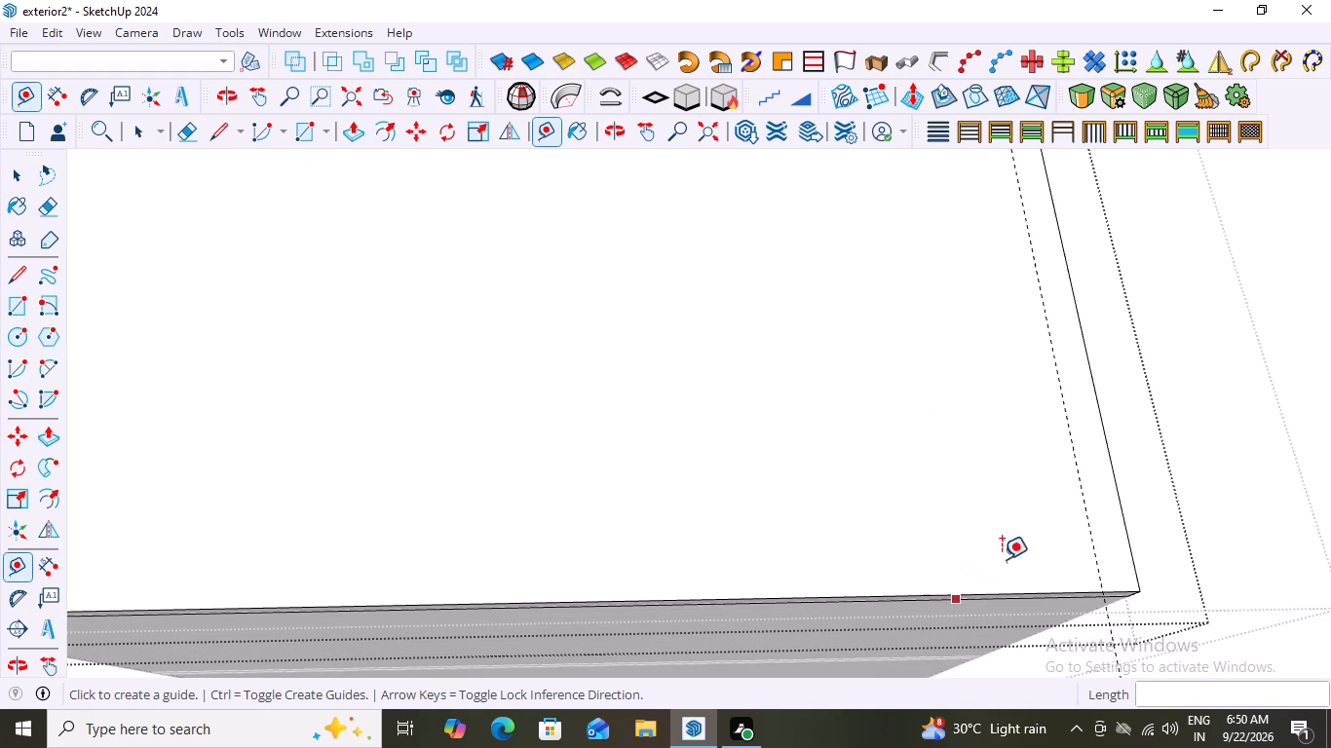
{"action": "left_click", "coordinate": [1010, 591]}
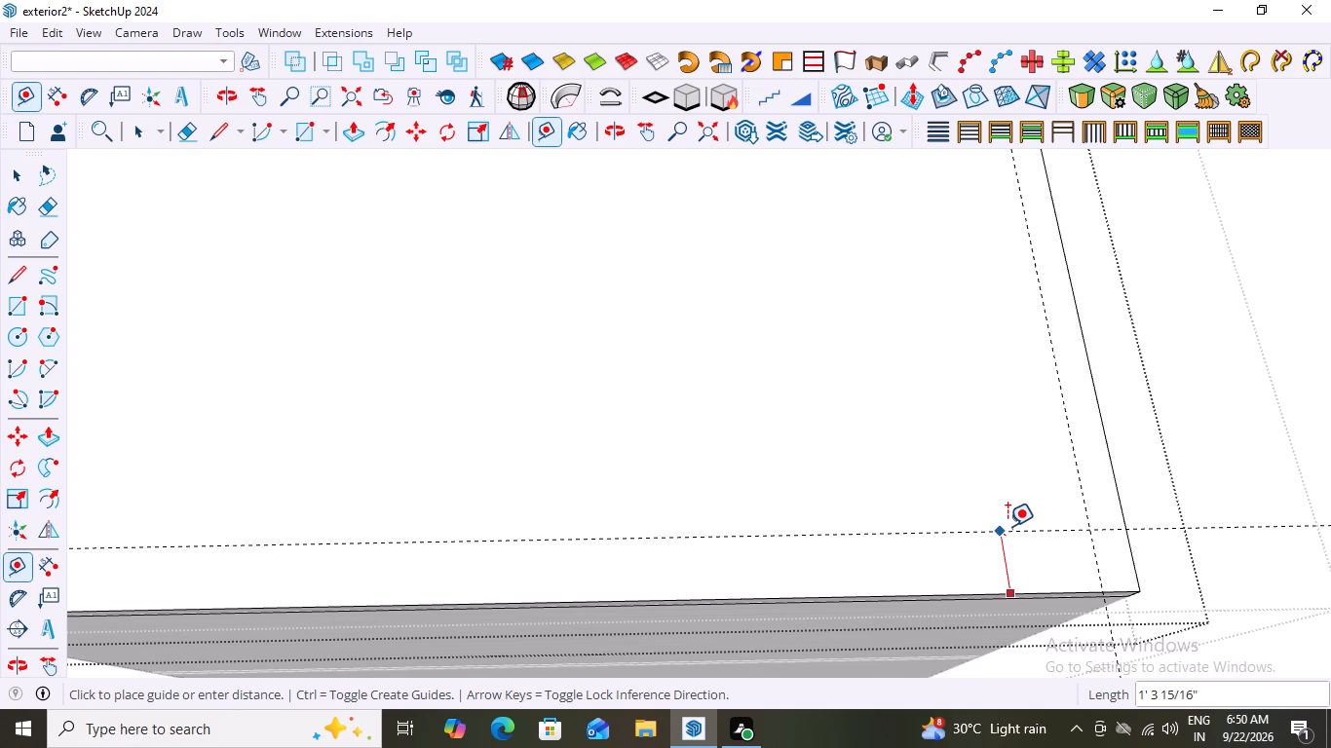
{"action": "type", "text": "9\""}
{"action": "key", "text": "Return"}
Examine the guide lines where they cross near the slab's far rear corner and across the whole roof.
{"action": "scroll", "coordinate": [667, 552], "scroll_direction": "down", "scroll_amount": 10}
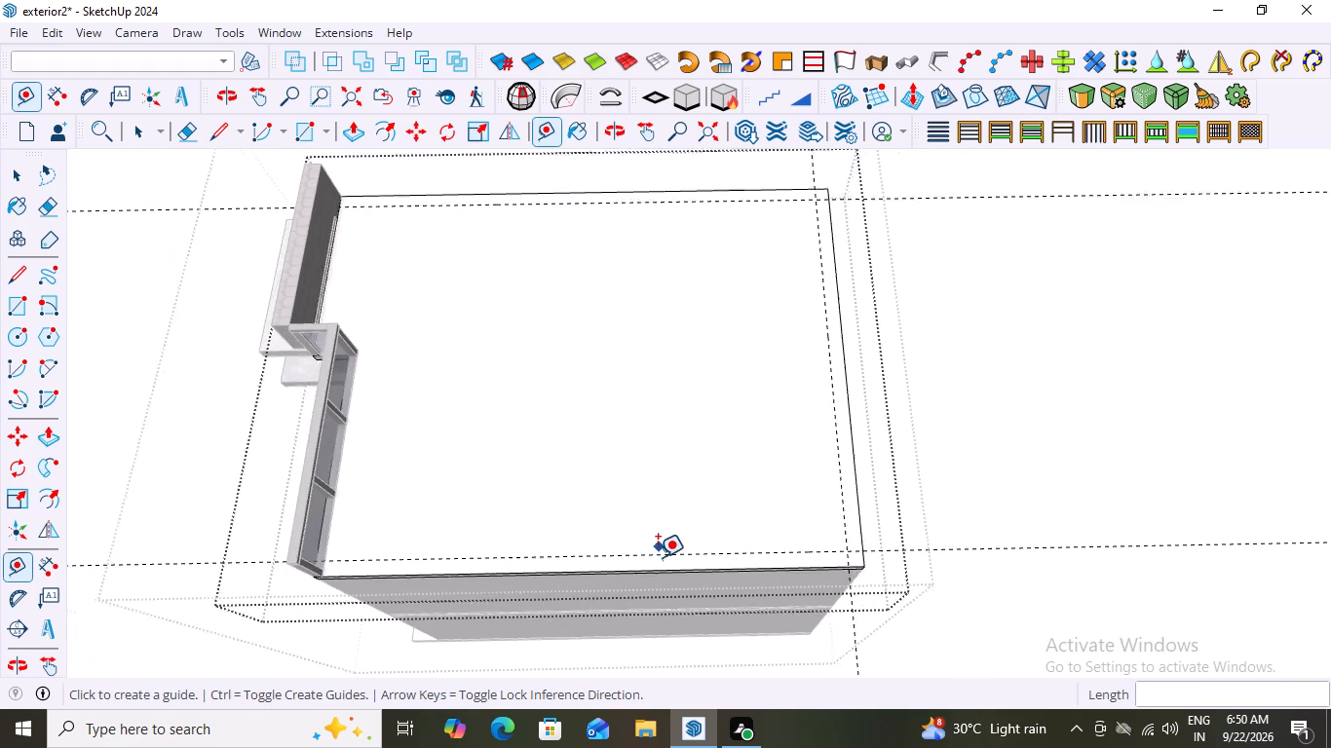
{"action": "scroll", "coordinate": [781, 225], "scroll_direction": "up", "scroll_amount": 16}
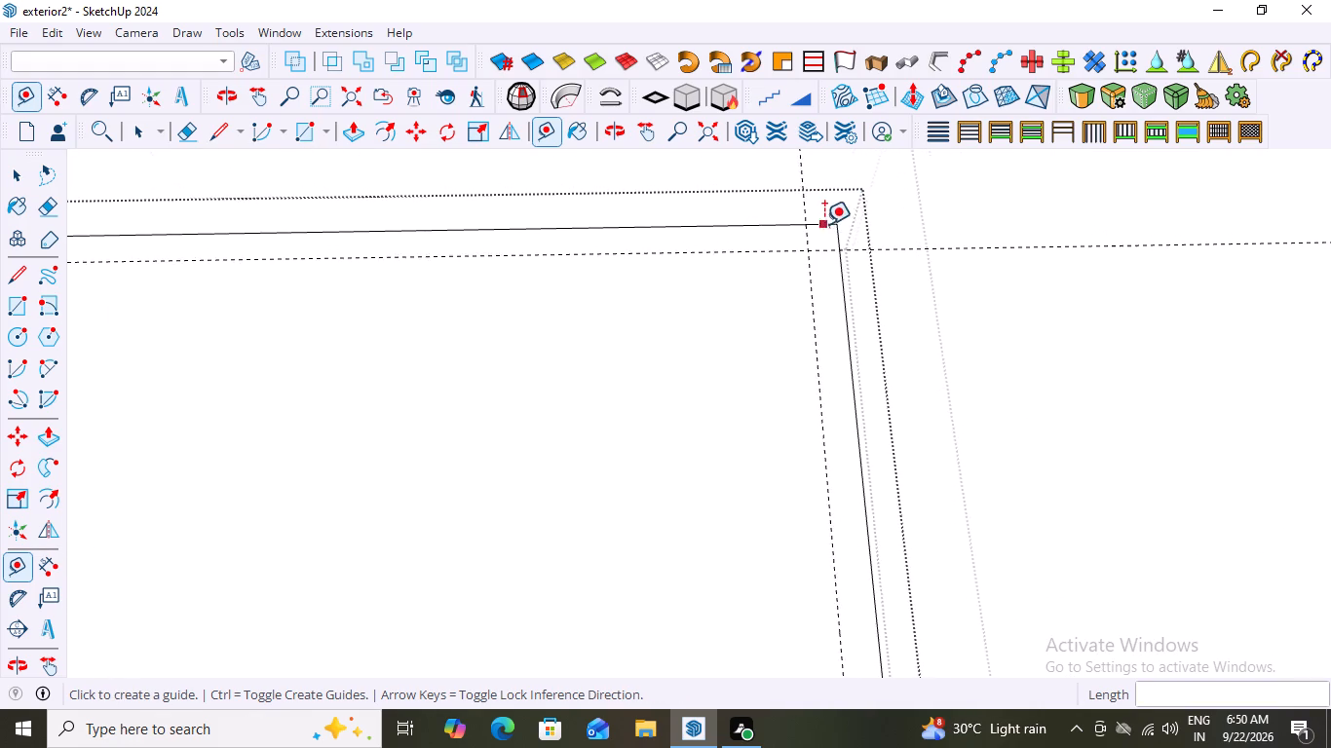
{"action": "scroll", "coordinate": [824, 224], "scroll_direction": "up", "scroll_amount": 7}
{"action": "scroll", "coordinate": [806, 259], "scroll_direction": "down", "scroll_amount": 17}
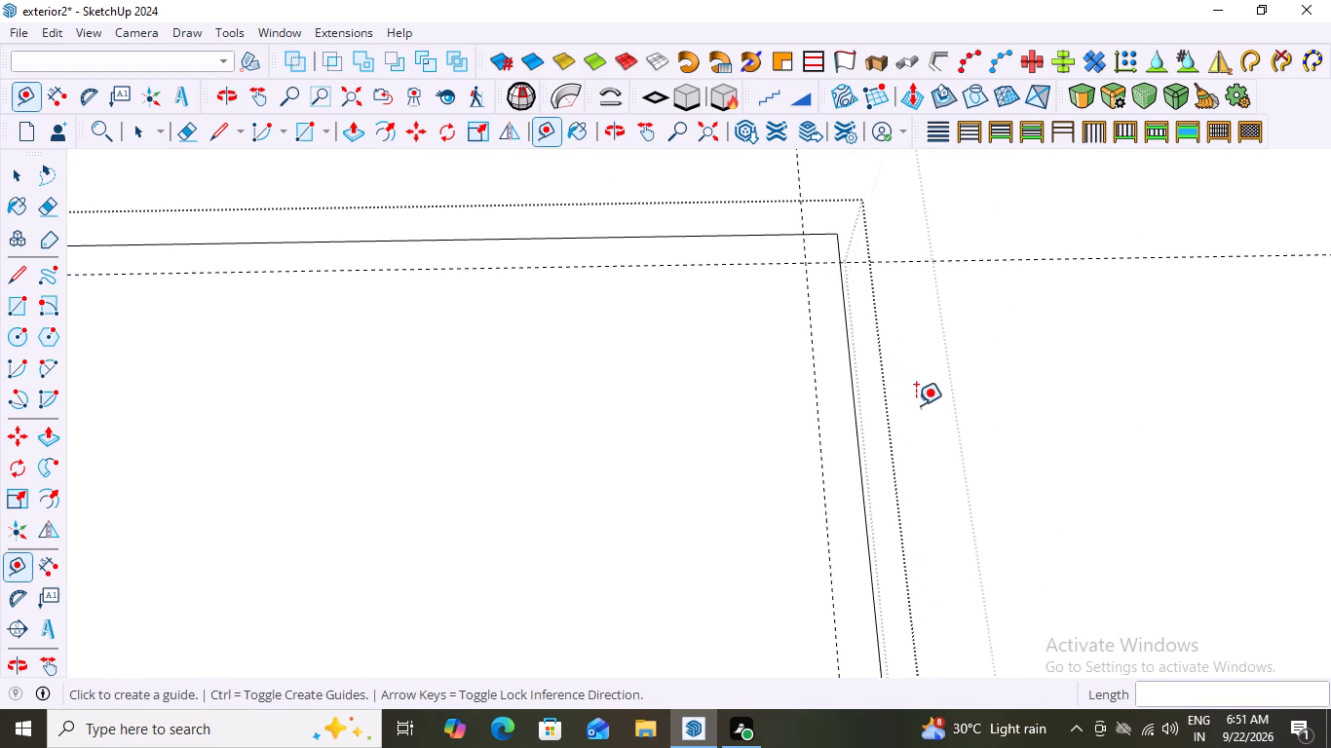
{"action": "scroll", "coordinate": [916, 405], "scroll_direction": "down", "scroll_amount": 14}
{"action": "key", "text": "space"}
{"action": "middle_click_drag", "start_coordinate": [1050, 428], "coordinate": [1050, 420]}
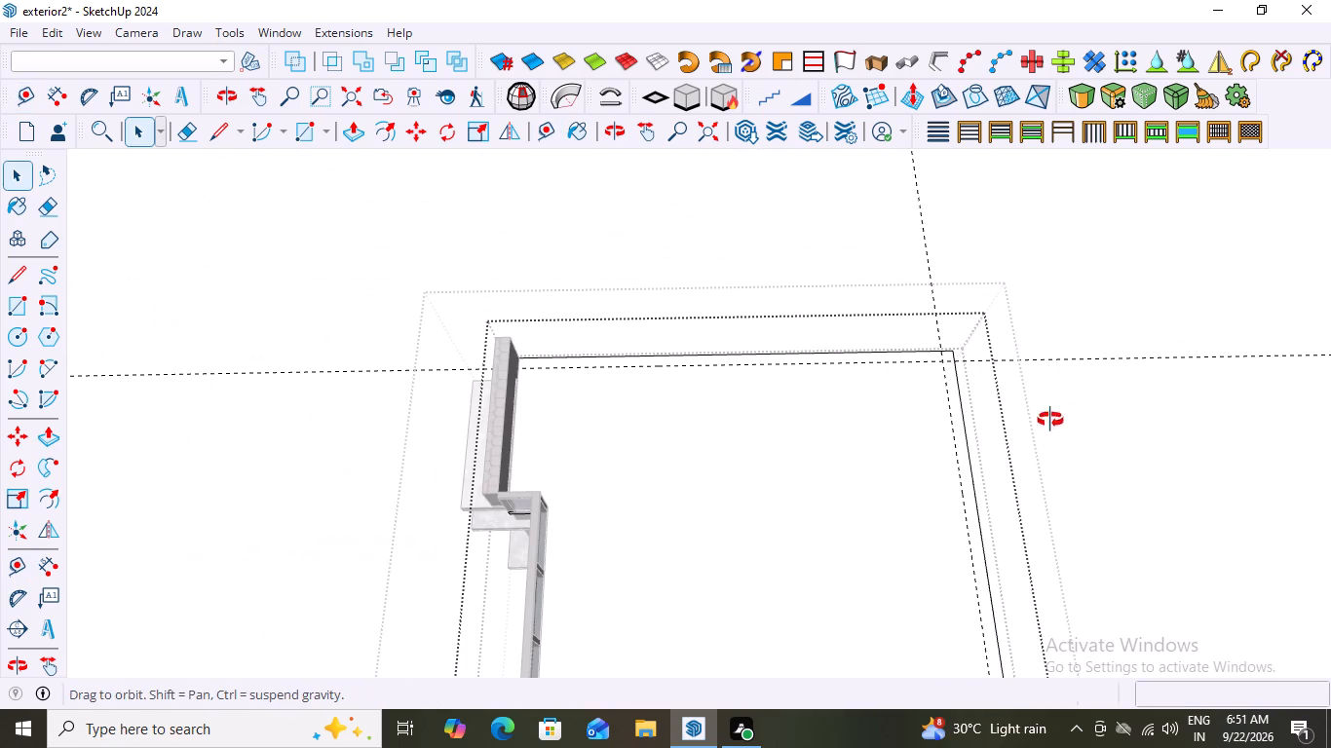
{"action": "middle_click_drag", "start_coordinate": [1050, 420], "coordinate": [1037, 378]}
{"action": "scroll", "coordinate": [1037, 378], "scroll_direction": "down", "scroll_amount": 6}
{"action": "scroll", "coordinate": [1057, 617], "scroll_direction": "up", "scroll_amount": 3}
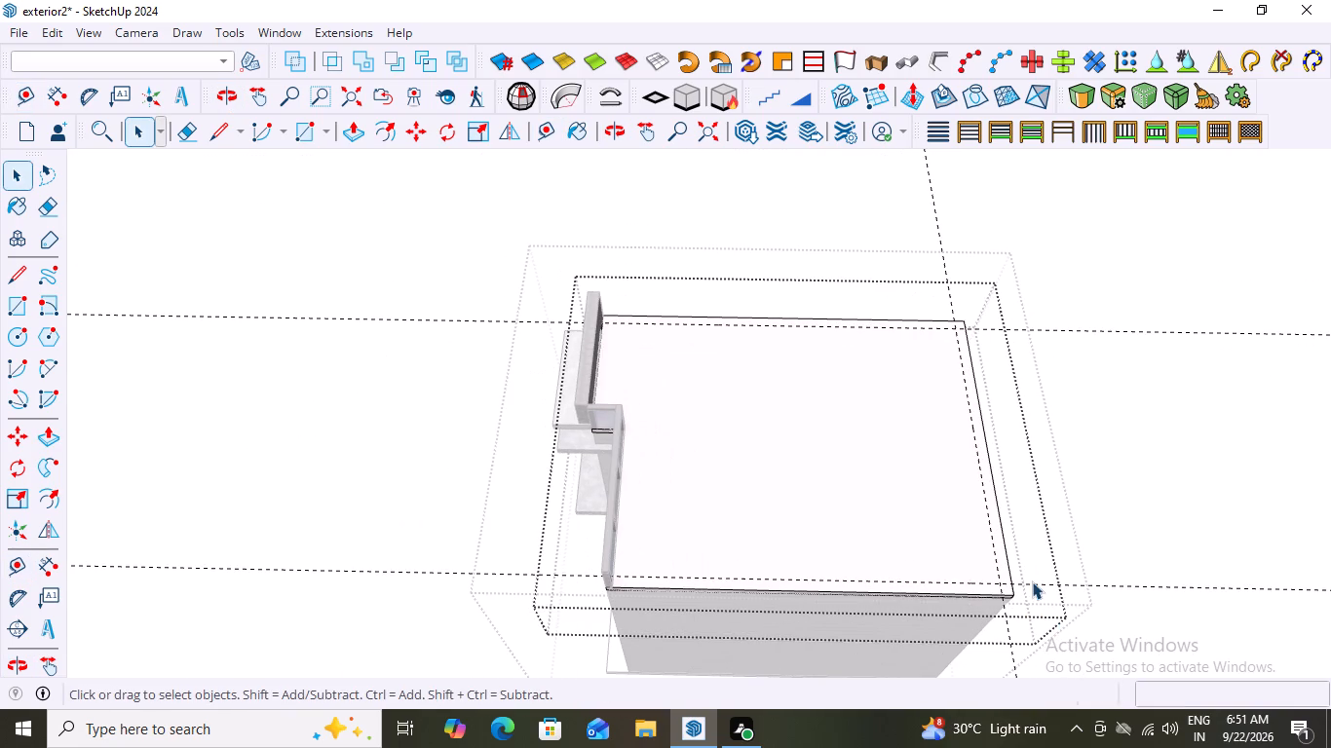
{"action": "scroll", "coordinate": [1119, 392], "scroll_direction": "up", "scroll_amount": 1}
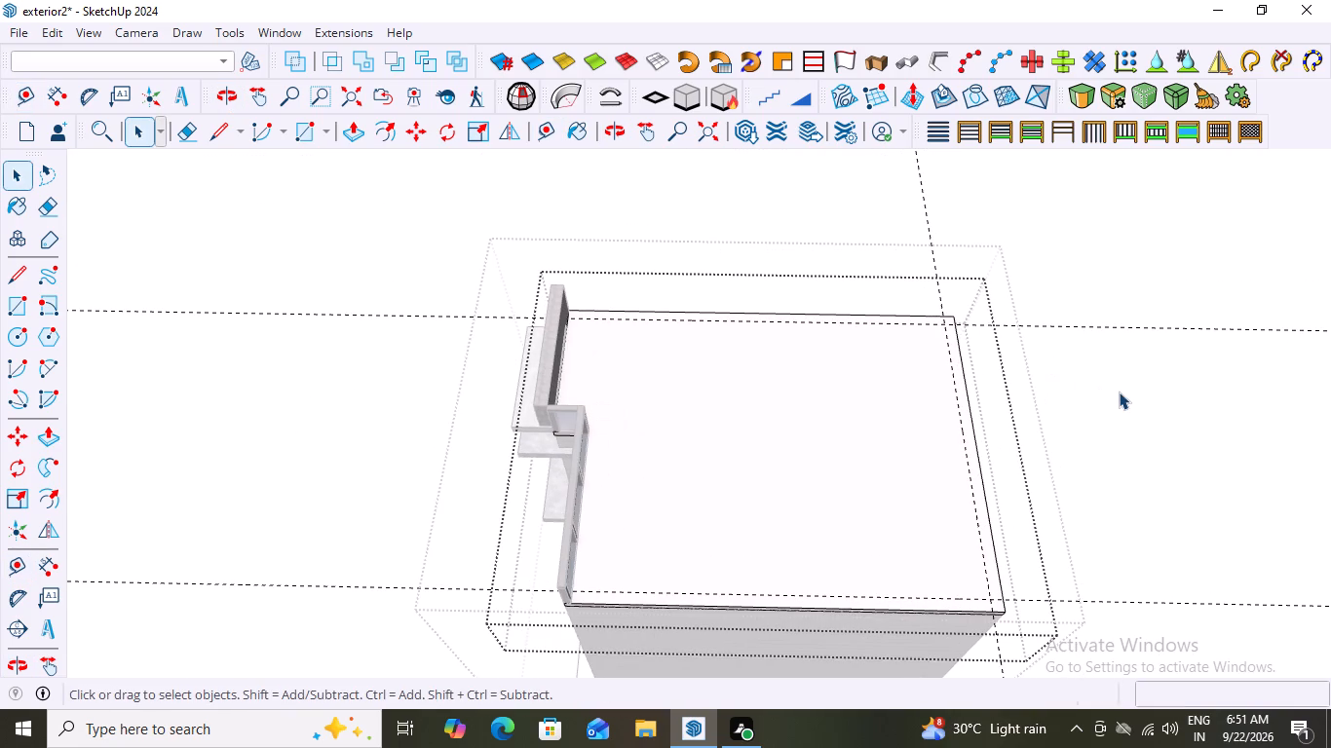
{"action": "middle_click_drag", "start_coordinate": [1119, 392], "coordinate": [1129, 386]}
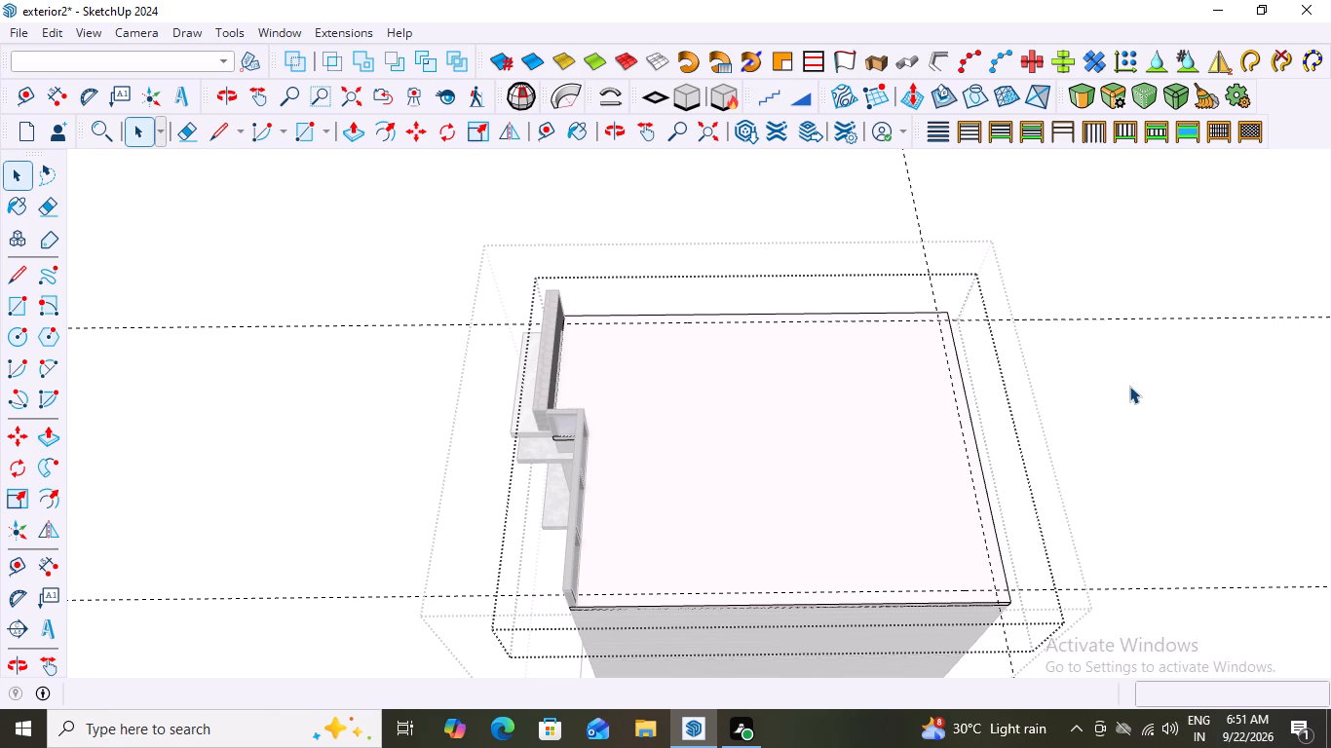
Draw a 27' 3" line along the far guide, from the stone-clad wall to the crossing with the rear guide.
{"action": "key", "text": "l"}
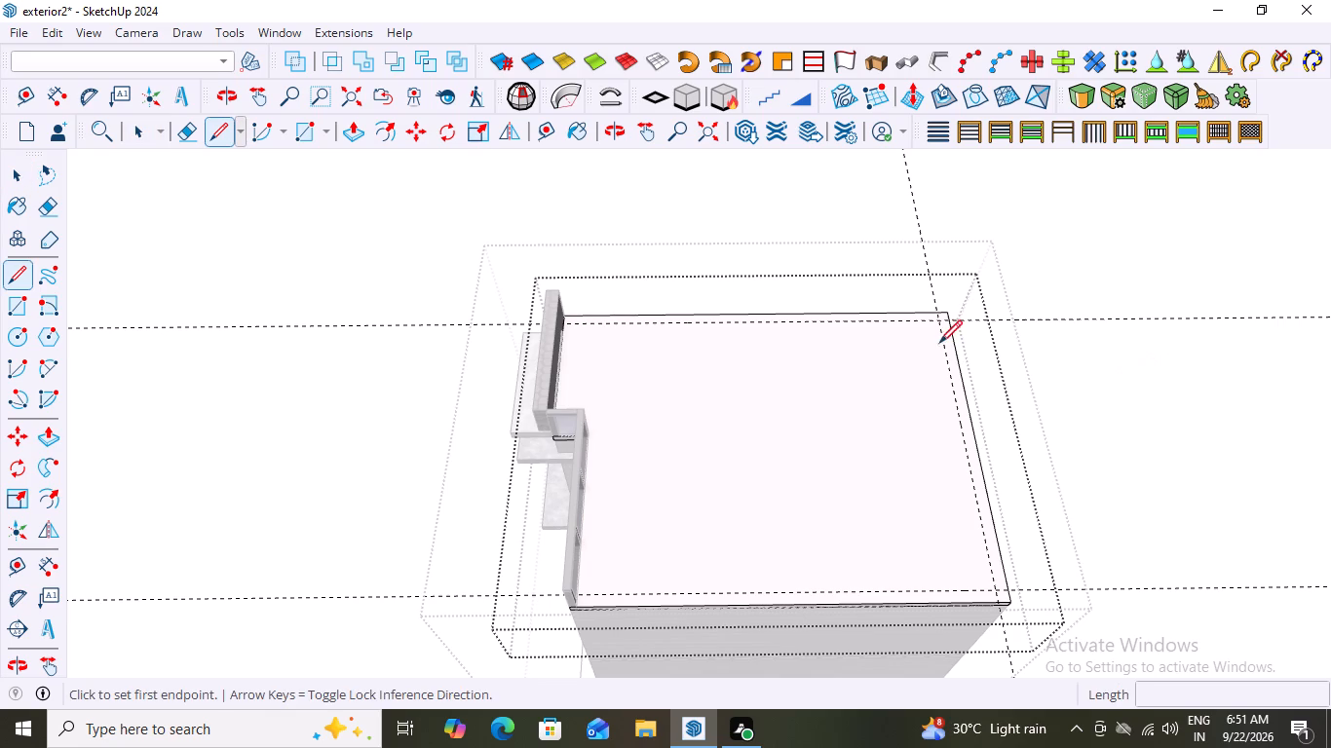
{"action": "scroll", "coordinate": [627, 342], "scroll_direction": "up", "scroll_amount": 6}
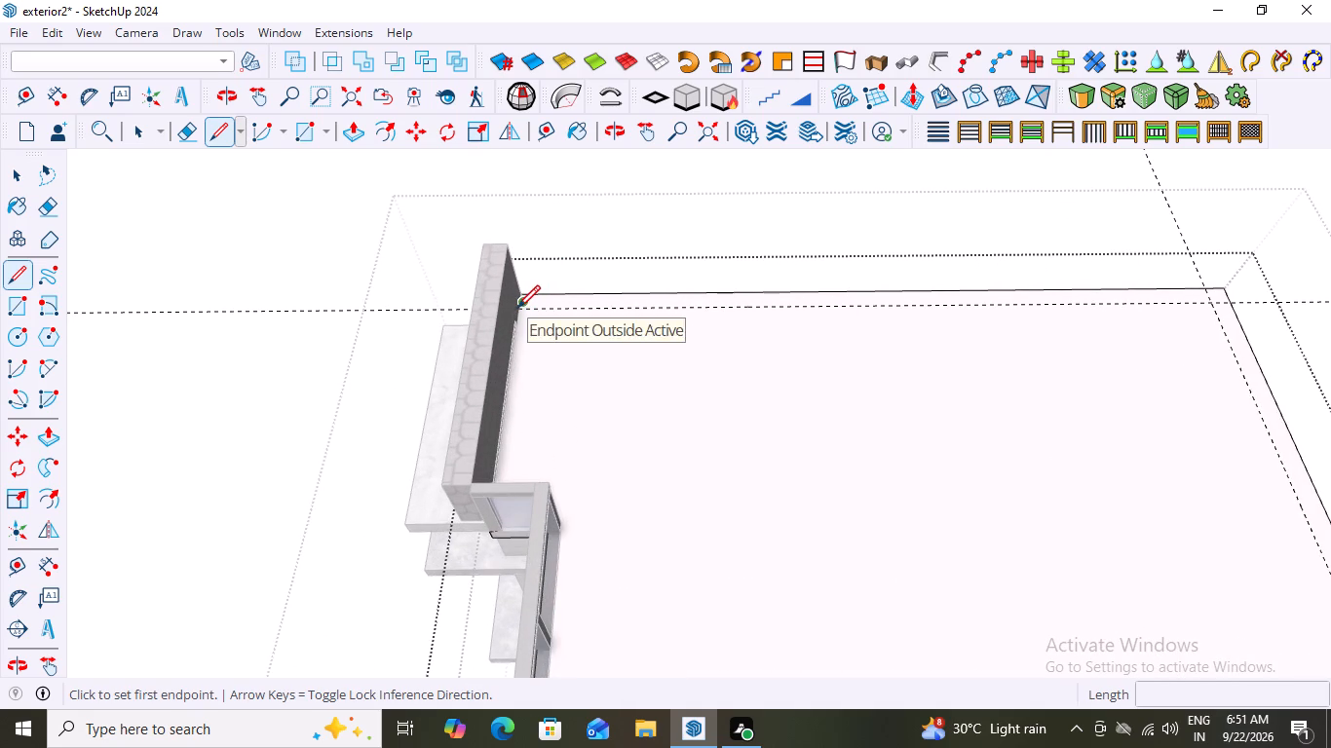
{"action": "scroll", "coordinate": [519, 310], "scroll_direction": "up", "scroll_amount": 8}
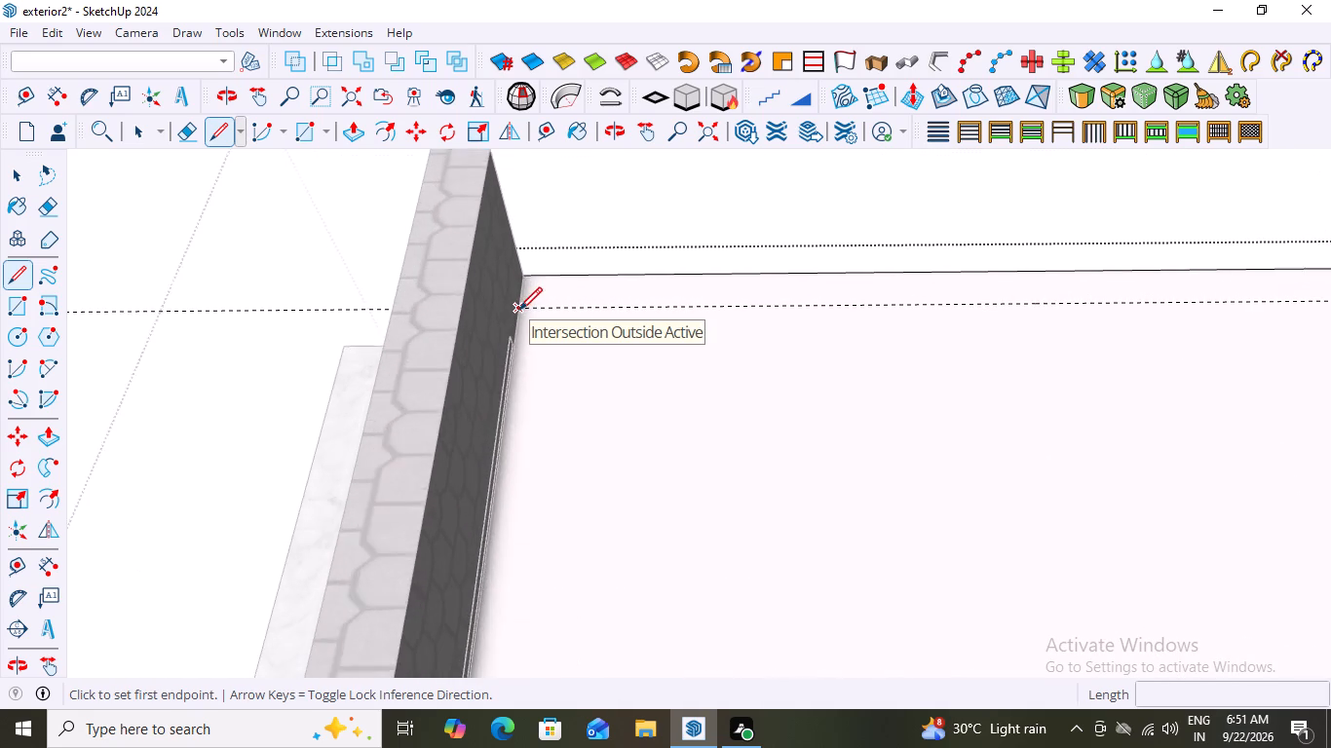
{"action": "scroll", "coordinate": [519, 310], "scroll_direction": "up", "scroll_amount": 10}
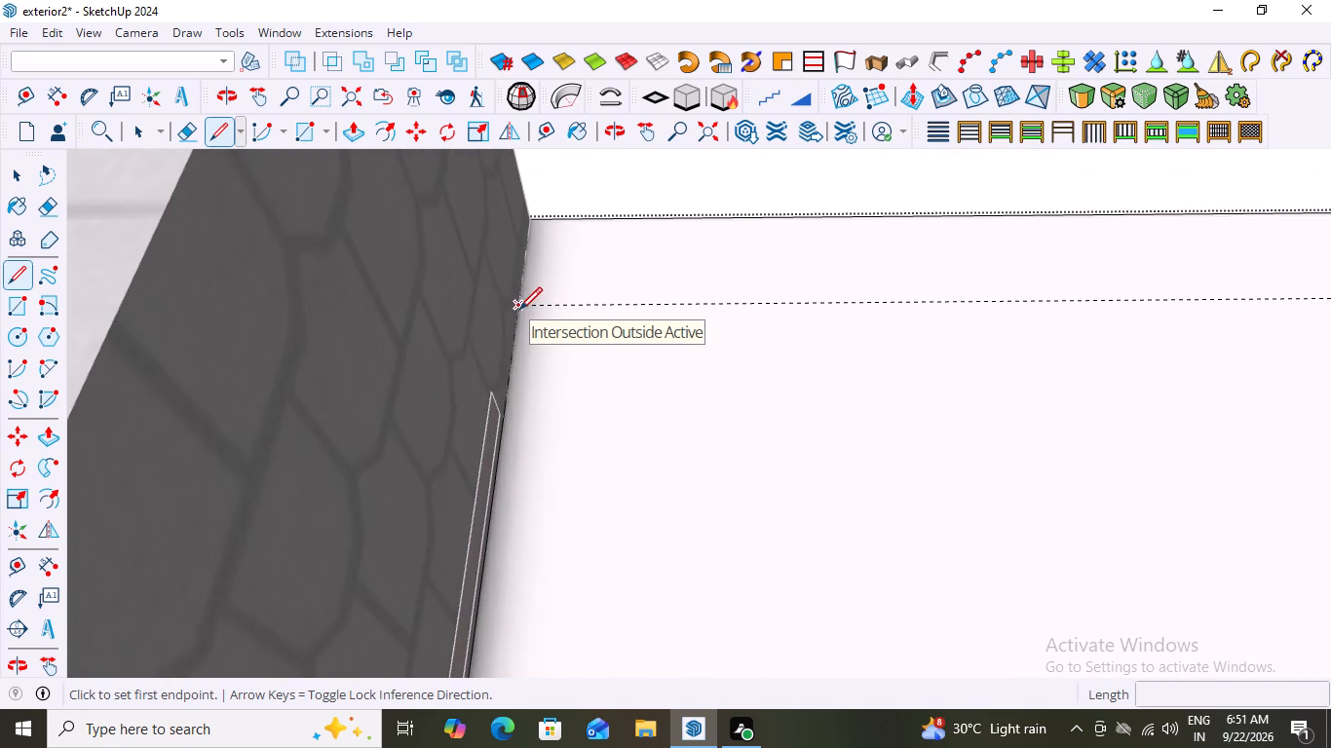
{"action": "left_click", "coordinate": [519, 306]}
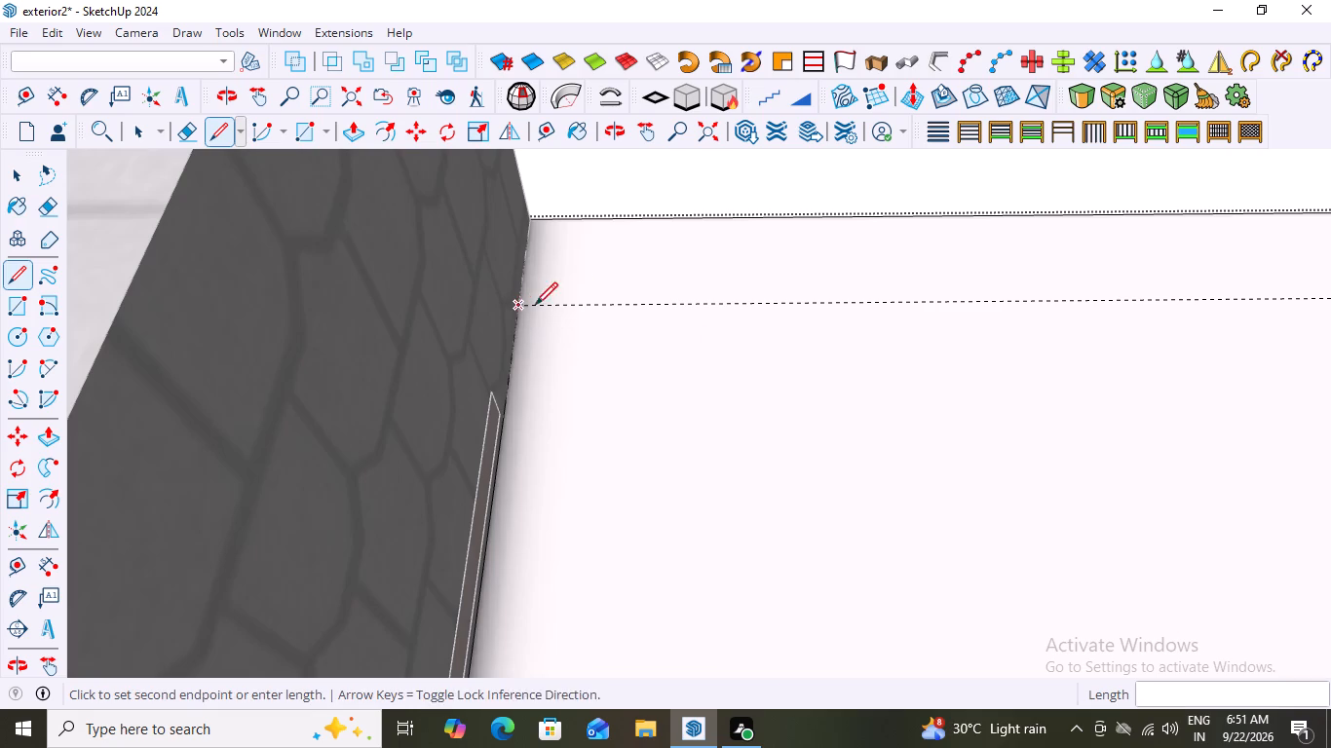
{"action": "scroll", "coordinate": [568, 298], "scroll_direction": "down", "scroll_amount": 20}
{"action": "scroll", "coordinate": [568, 298], "scroll_direction": "down", "scroll_amount": 7}
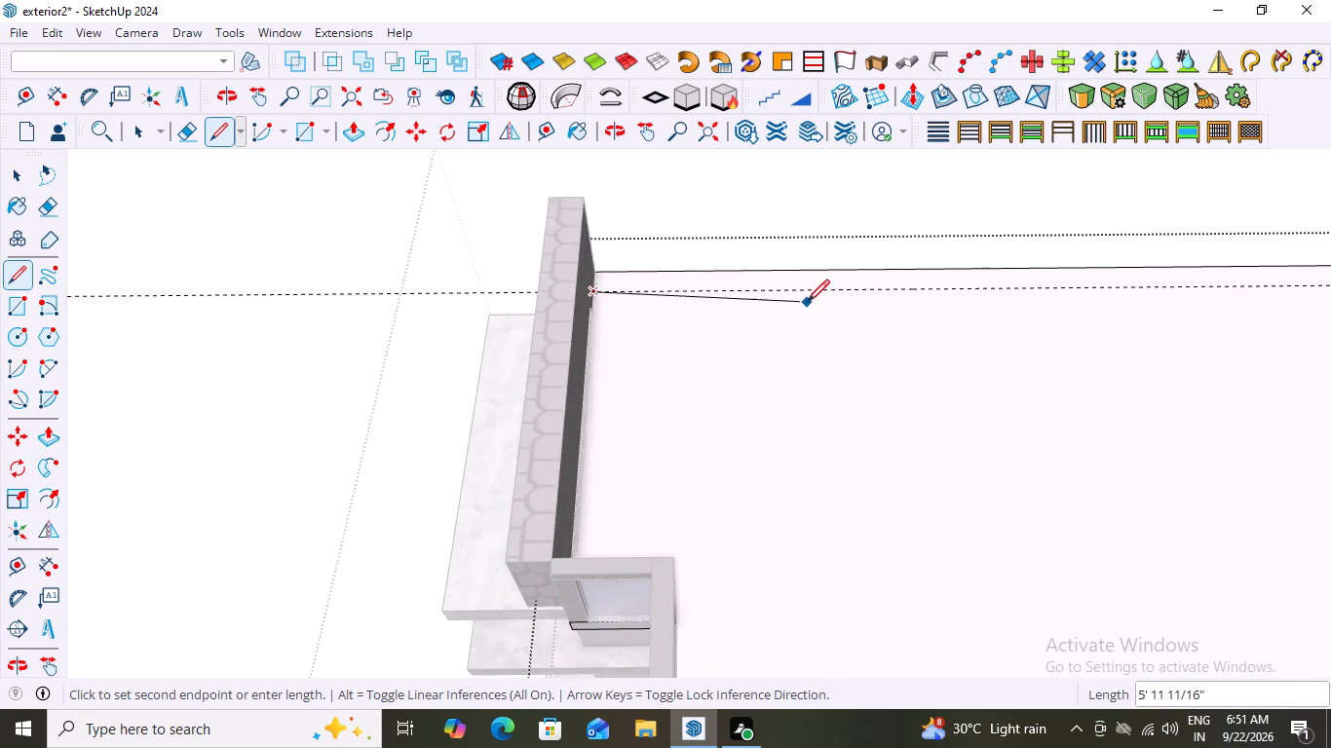
{"action": "scroll", "coordinate": [842, 319], "scroll_direction": "down", "scroll_amount": 16}
{"action": "scroll", "coordinate": [1078, 330], "scroll_direction": "up", "scroll_amount": 3}
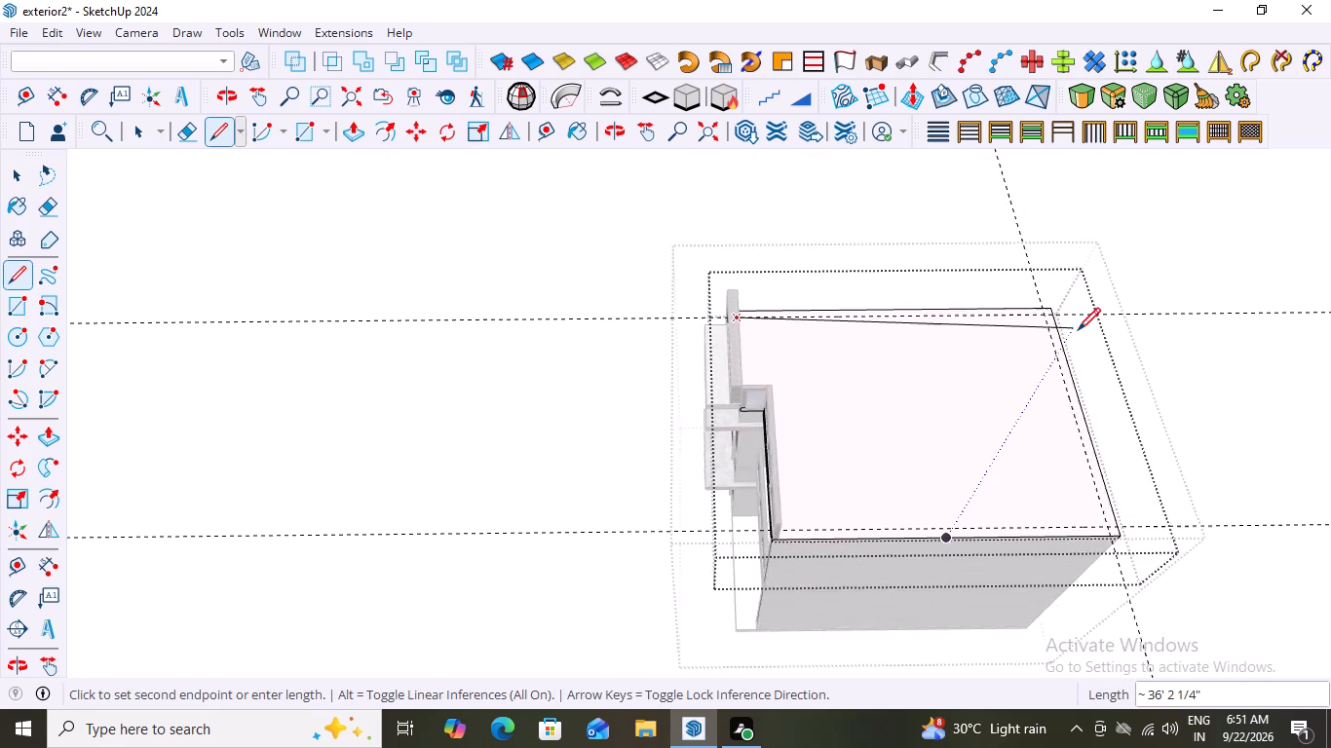
{"action": "scroll", "coordinate": [1078, 330], "scroll_direction": "up", "scroll_amount": 5}
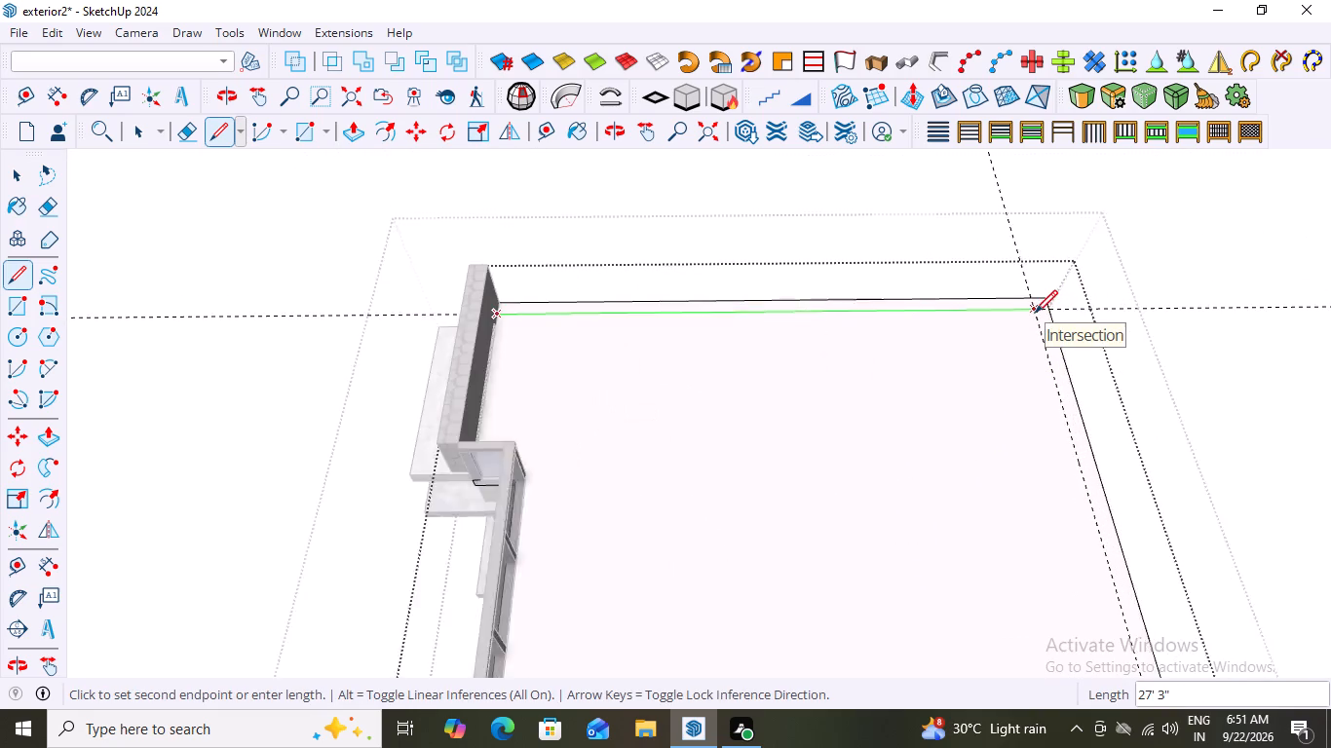
{"action": "scroll", "coordinate": [1035, 313], "scroll_direction": "up", "scroll_amount": 5}
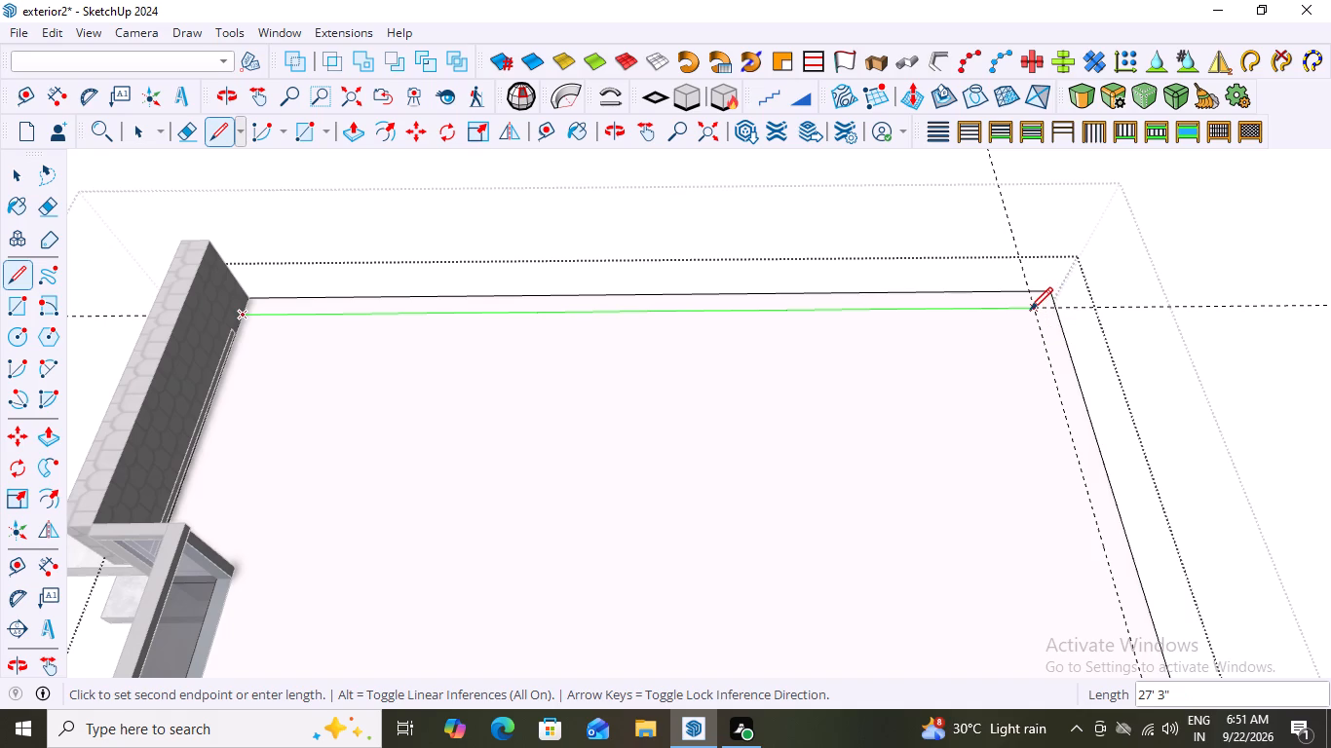
{"action": "left_click", "coordinate": [1033, 309]}
Continue the border line along the rear guide, and finish with a 24' 10 5/8" segment above the grey wall to the glass railing.
{"action": "scroll", "coordinate": [1015, 318], "scroll_direction": "down", "scroll_amount": 12}
{"action": "scroll", "coordinate": [1056, 519], "scroll_direction": "up", "scroll_amount": 7}
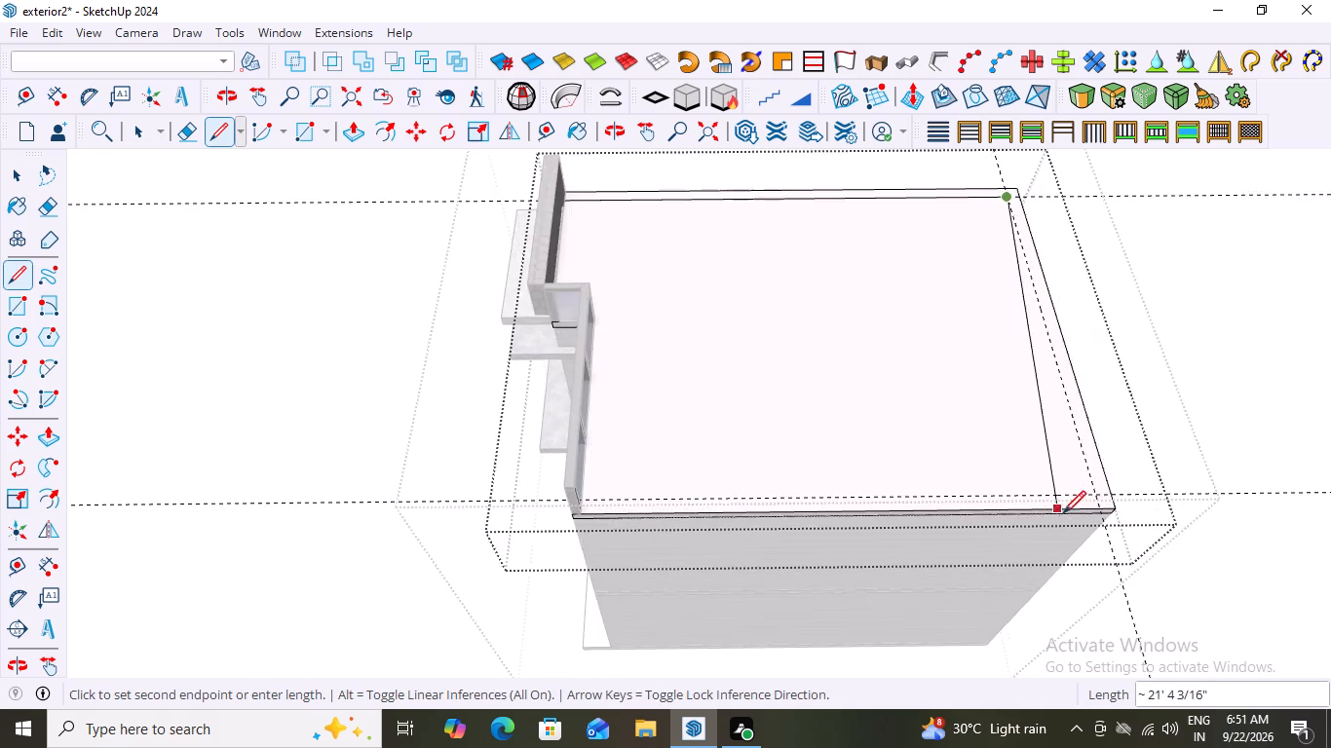
{"action": "scroll", "coordinate": [1063, 513], "scroll_direction": "up", "scroll_amount": 3}
{"action": "left_click", "coordinate": [1110, 487]}
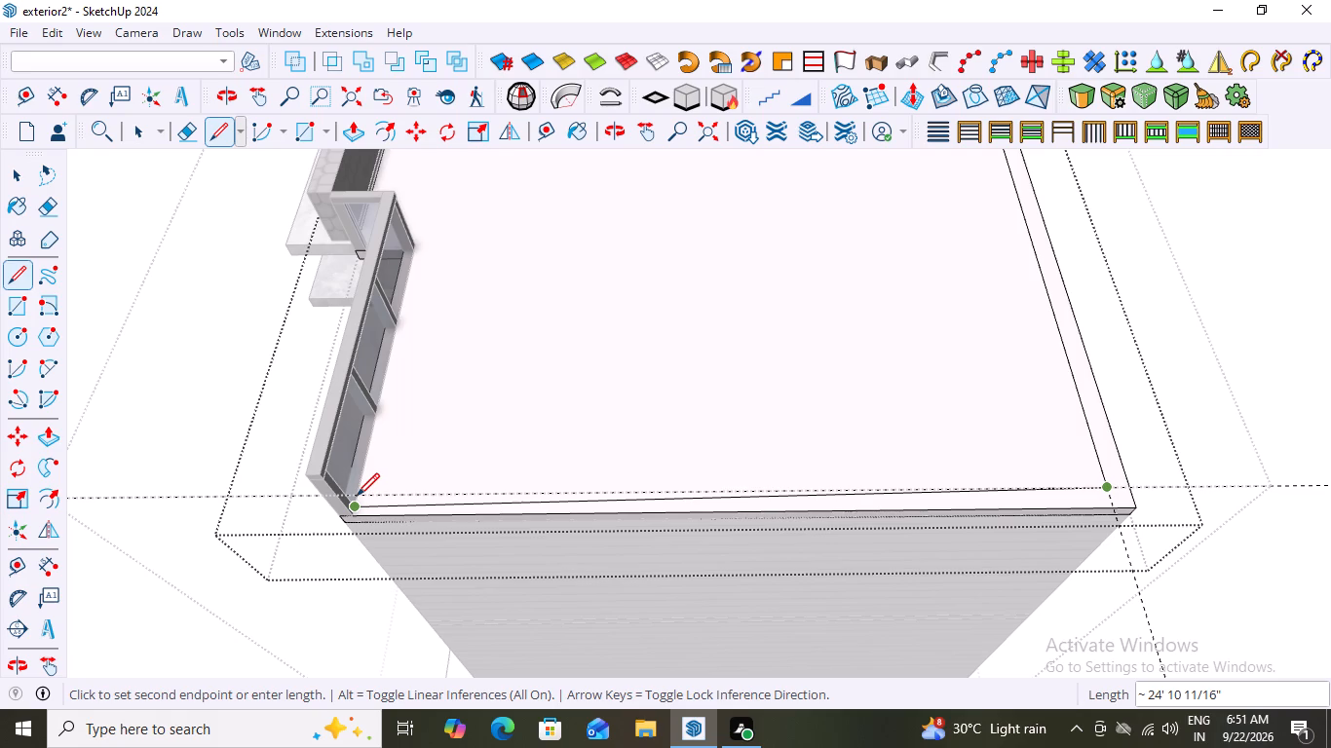
{"action": "scroll", "coordinate": [359, 506], "scroll_direction": "up", "scroll_amount": 6}
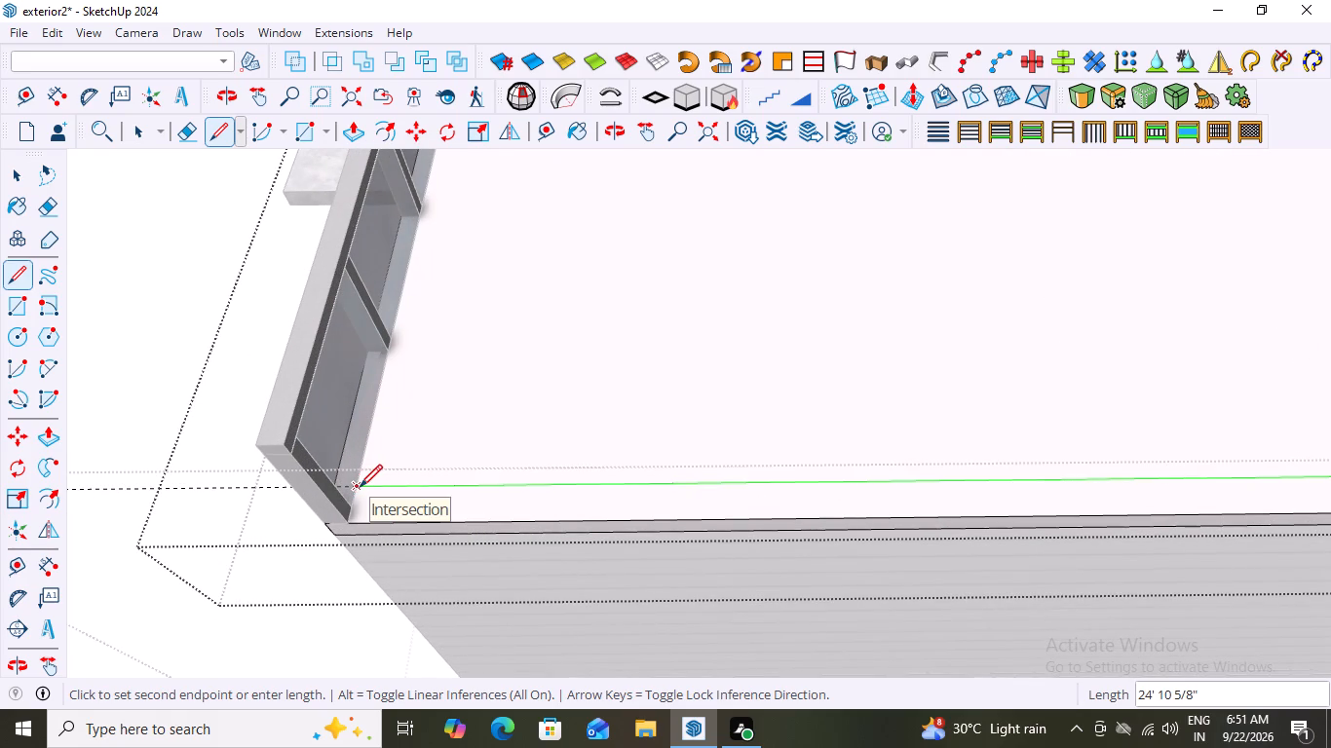
{"action": "left_click", "coordinate": [358, 487]}
{"action": "scroll", "coordinate": [634, 410], "scroll_direction": "down", "scroll_amount": 12}
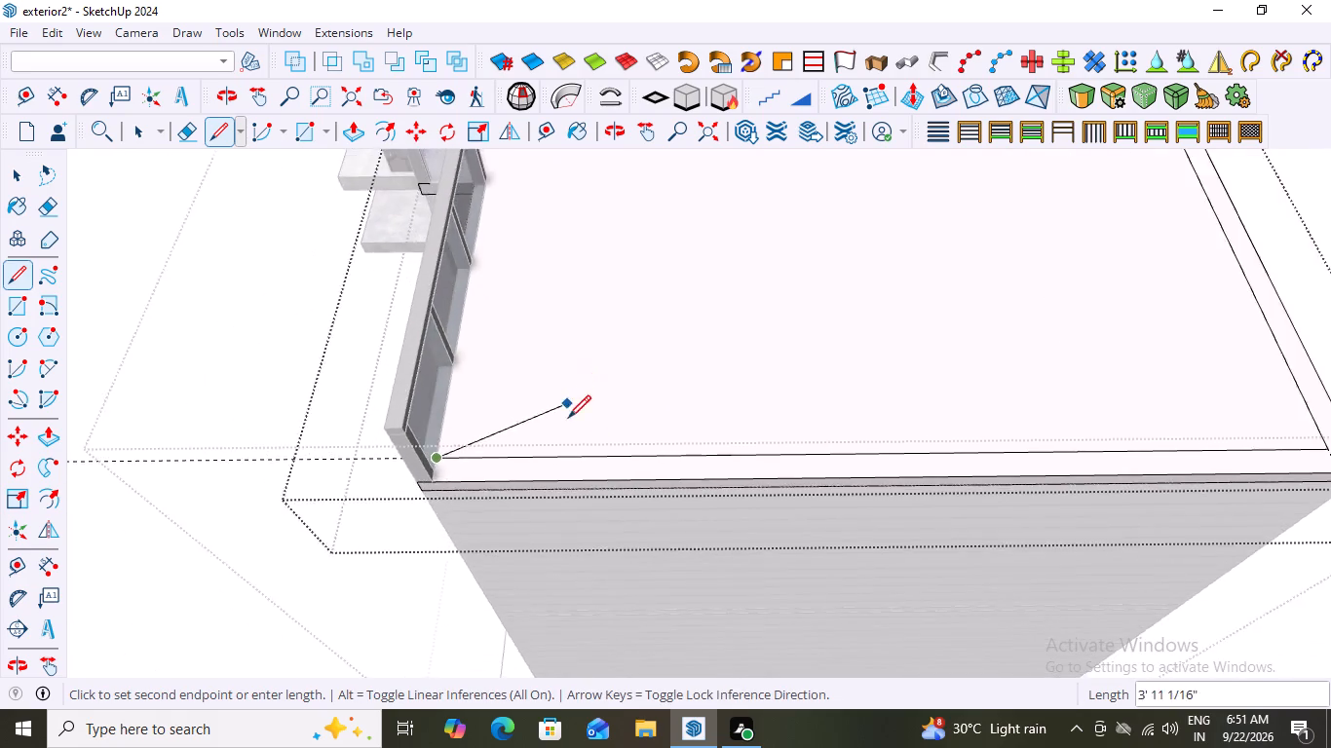
{"action": "scroll", "coordinate": [568, 418], "scroll_direction": "down", "scroll_amount": 1}
{"action": "scroll", "coordinate": [802, 432], "scroll_direction": "down", "scroll_amount": 3}
{"action": "key", "text": "space"}
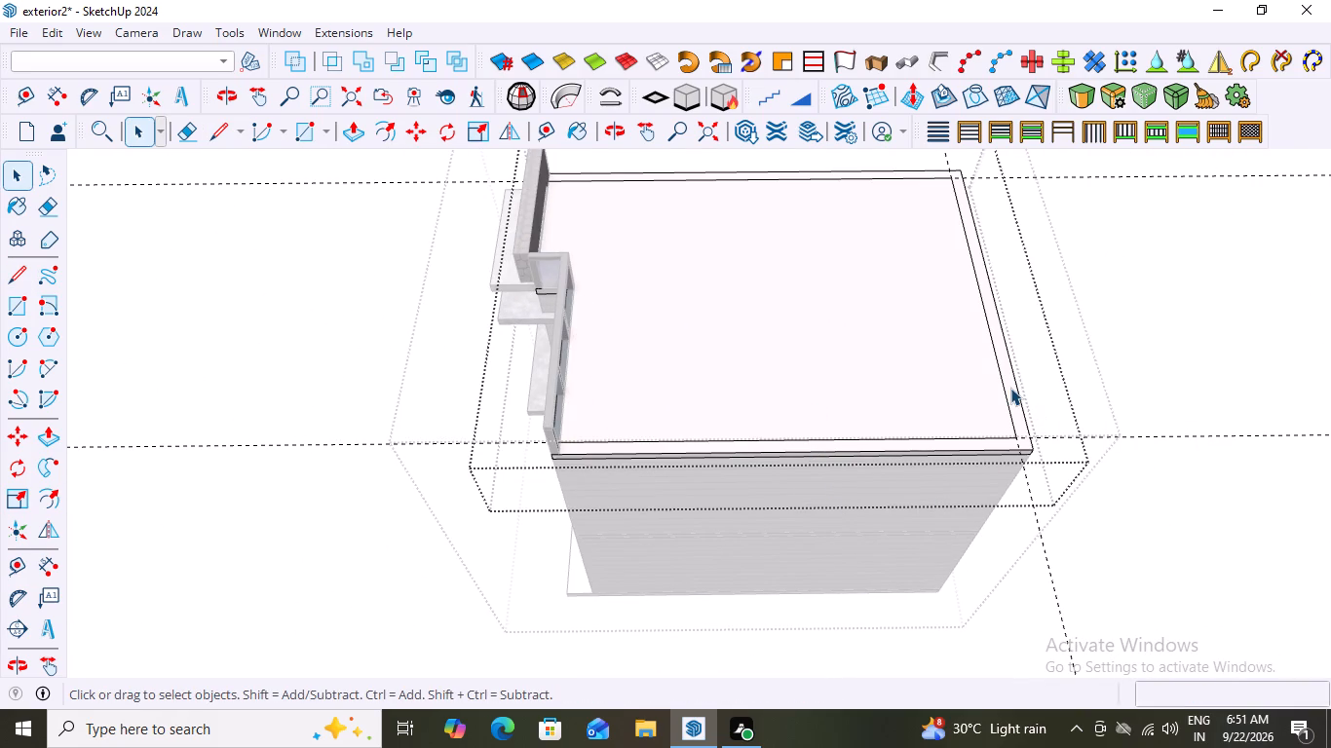
Check by selection whether the border strip is separate from the roof's main top face, and inspect its edge above the grey wall.
{"action": "left_click", "coordinate": [1010, 388]}
{"action": "left_click", "coordinate": [1010, 388]}
{"action": "left_click", "coordinate": [1010, 388]}
{"action": "left_click", "coordinate": [1010, 388]}
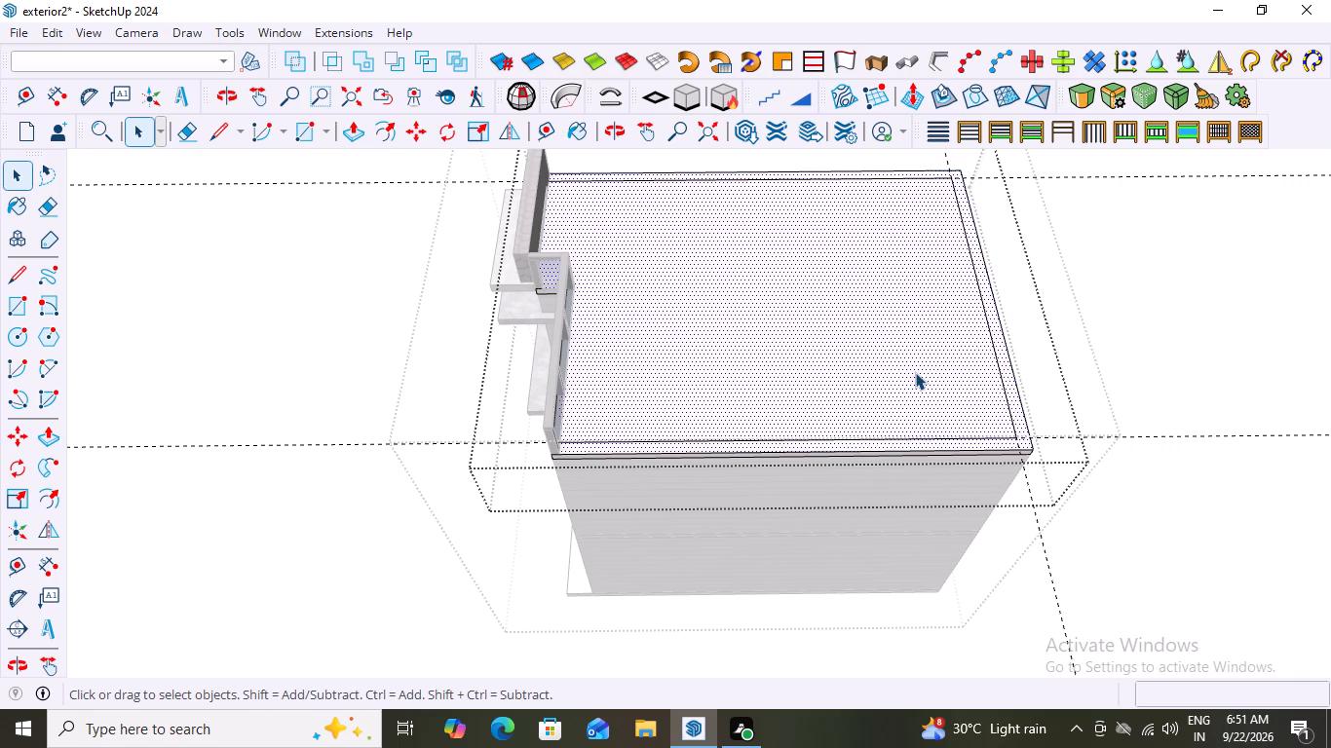
{"action": "left_click", "coordinate": [854, 364]}
{"action": "scroll", "coordinate": [672, 471], "scroll_direction": "up", "scroll_amount": 2}
{"action": "scroll", "coordinate": [855, 480], "scroll_direction": "up", "scroll_amount": 3}
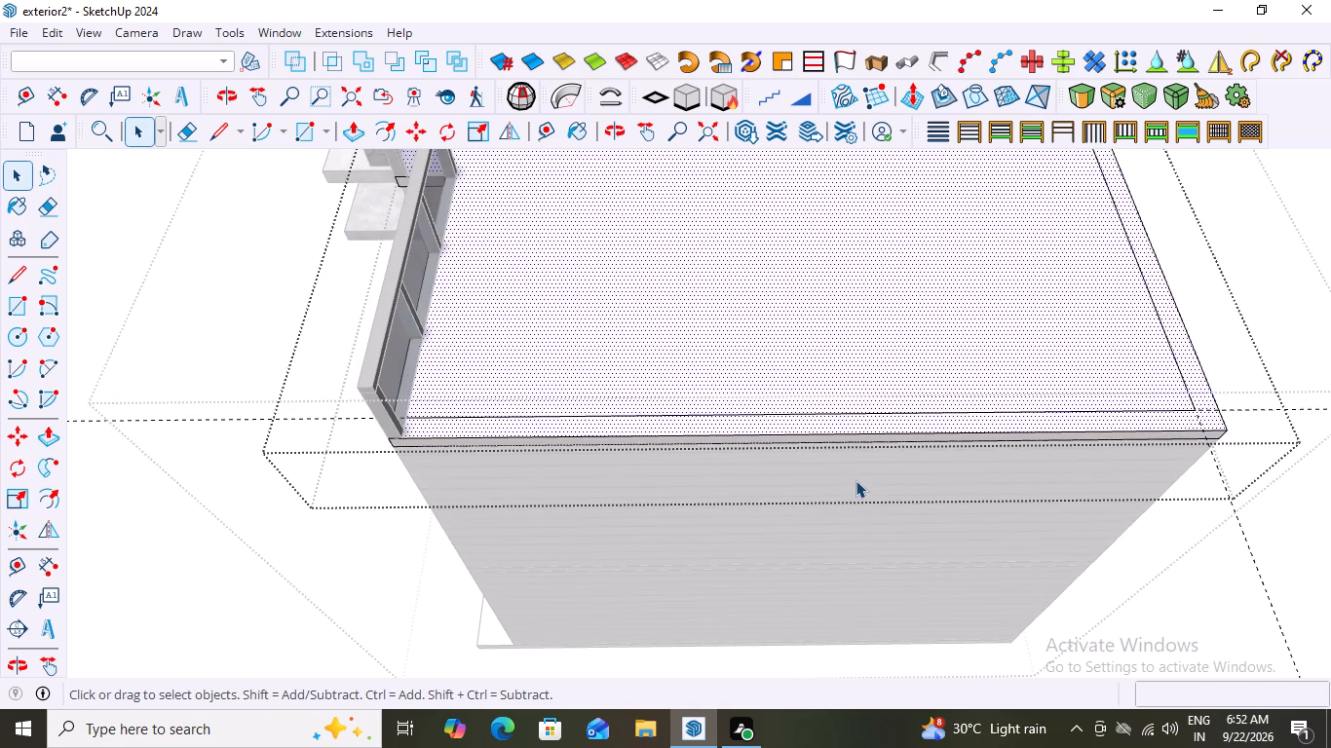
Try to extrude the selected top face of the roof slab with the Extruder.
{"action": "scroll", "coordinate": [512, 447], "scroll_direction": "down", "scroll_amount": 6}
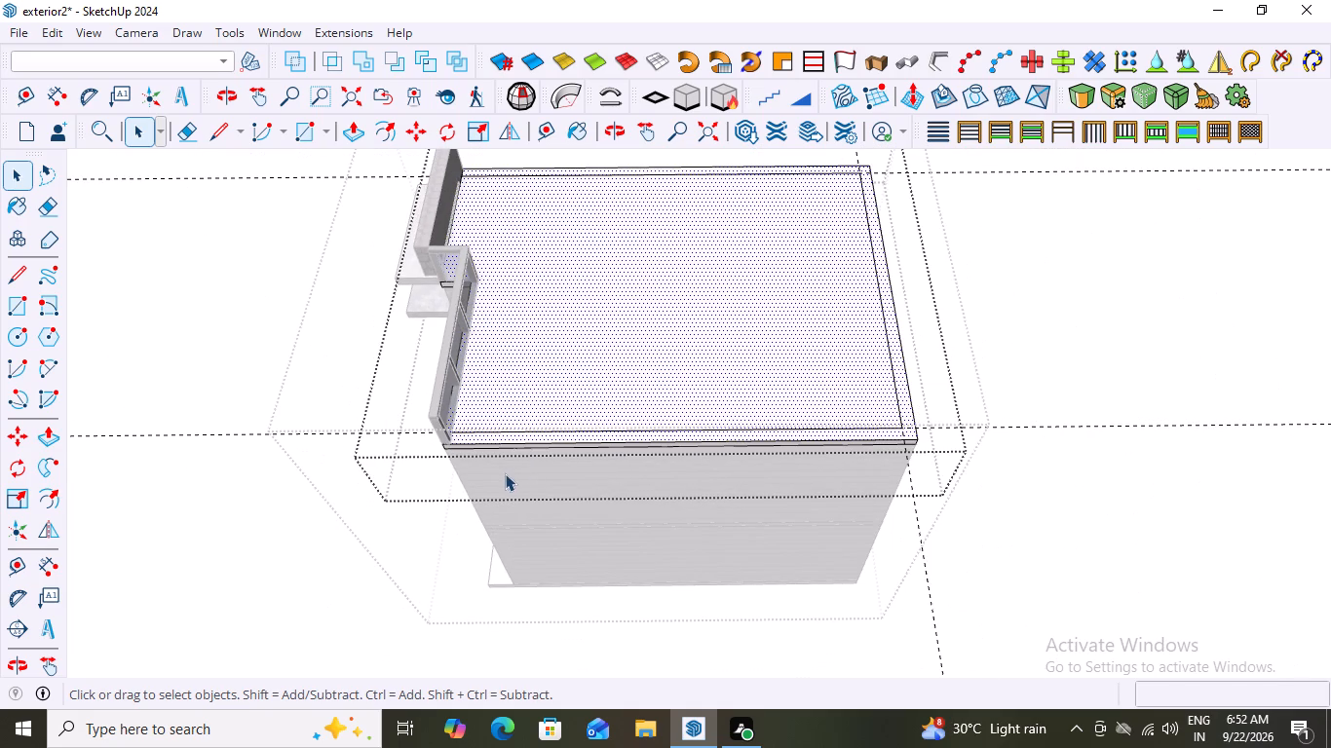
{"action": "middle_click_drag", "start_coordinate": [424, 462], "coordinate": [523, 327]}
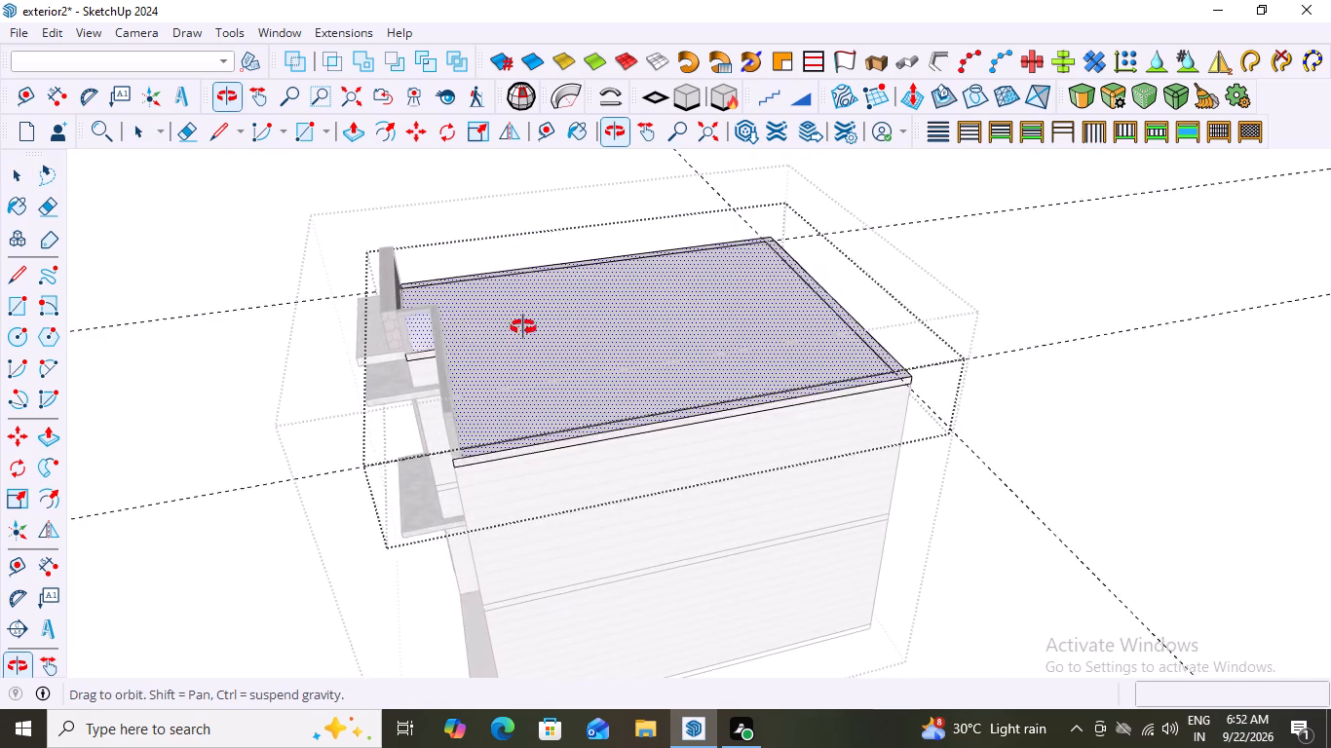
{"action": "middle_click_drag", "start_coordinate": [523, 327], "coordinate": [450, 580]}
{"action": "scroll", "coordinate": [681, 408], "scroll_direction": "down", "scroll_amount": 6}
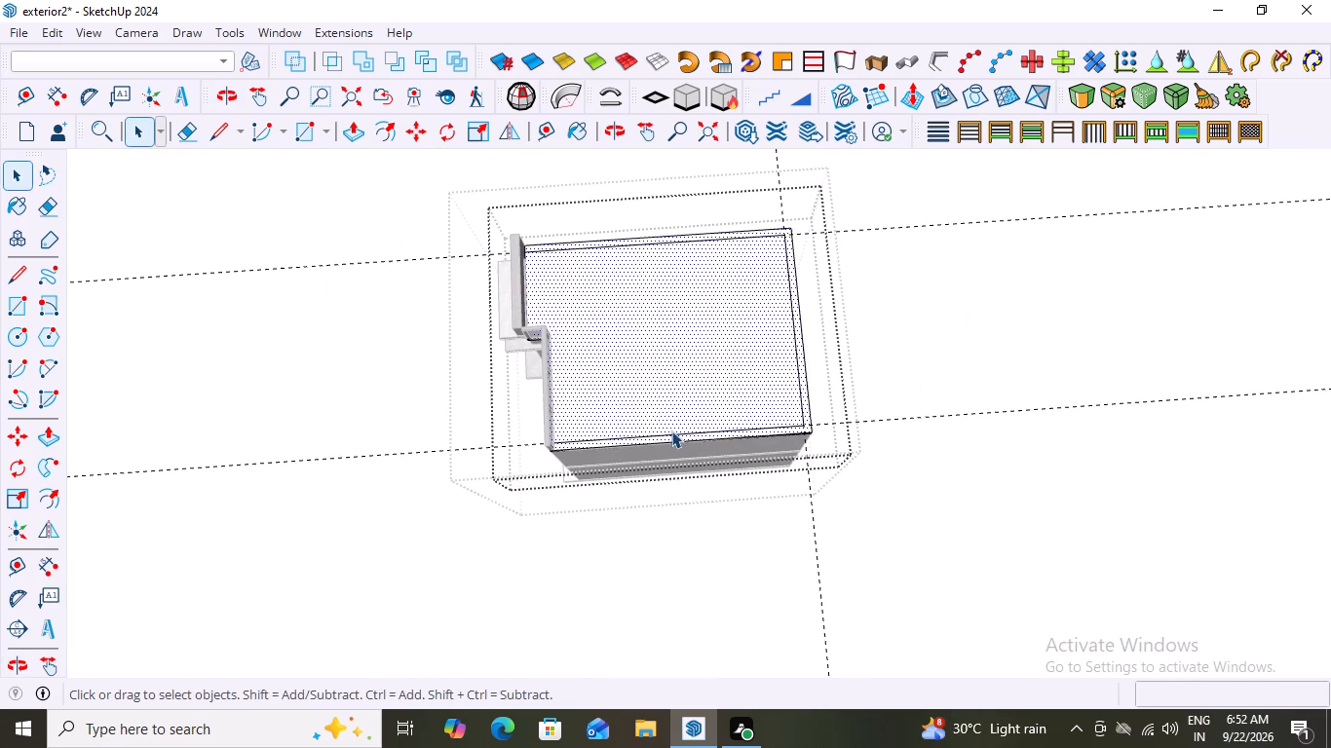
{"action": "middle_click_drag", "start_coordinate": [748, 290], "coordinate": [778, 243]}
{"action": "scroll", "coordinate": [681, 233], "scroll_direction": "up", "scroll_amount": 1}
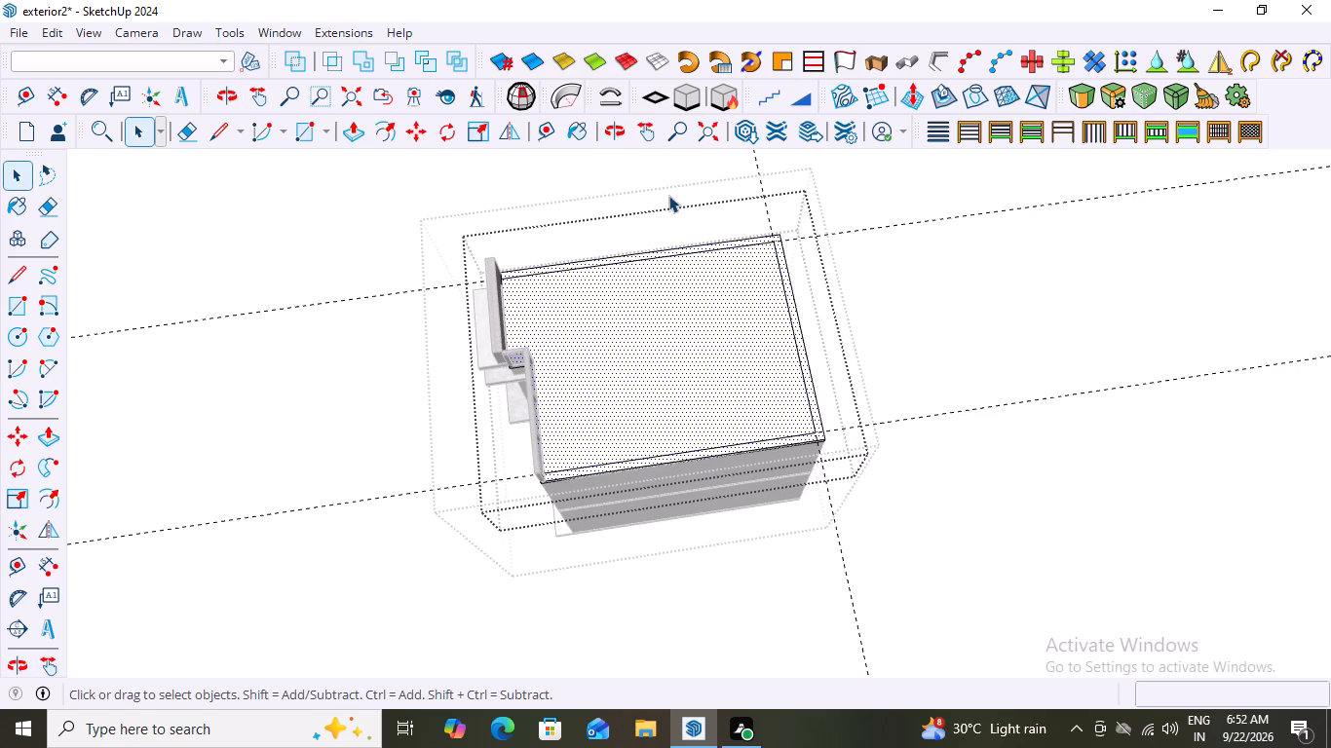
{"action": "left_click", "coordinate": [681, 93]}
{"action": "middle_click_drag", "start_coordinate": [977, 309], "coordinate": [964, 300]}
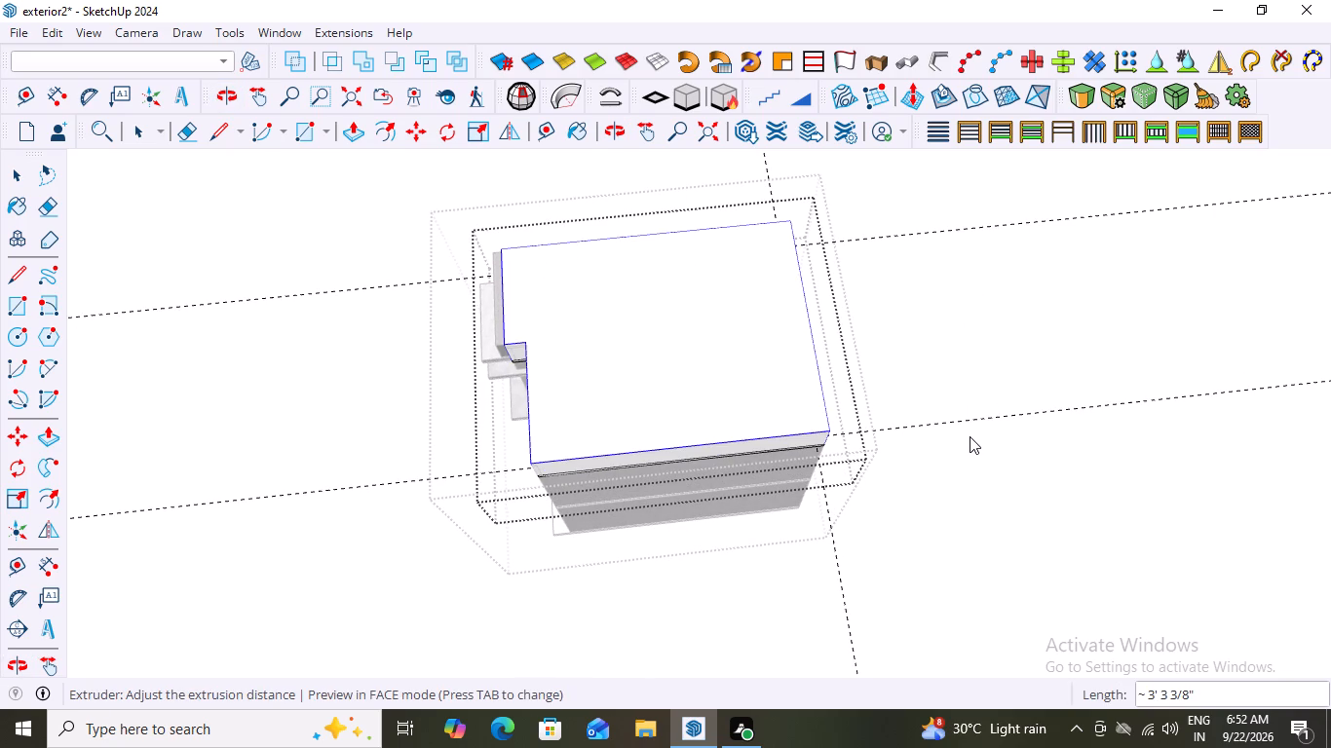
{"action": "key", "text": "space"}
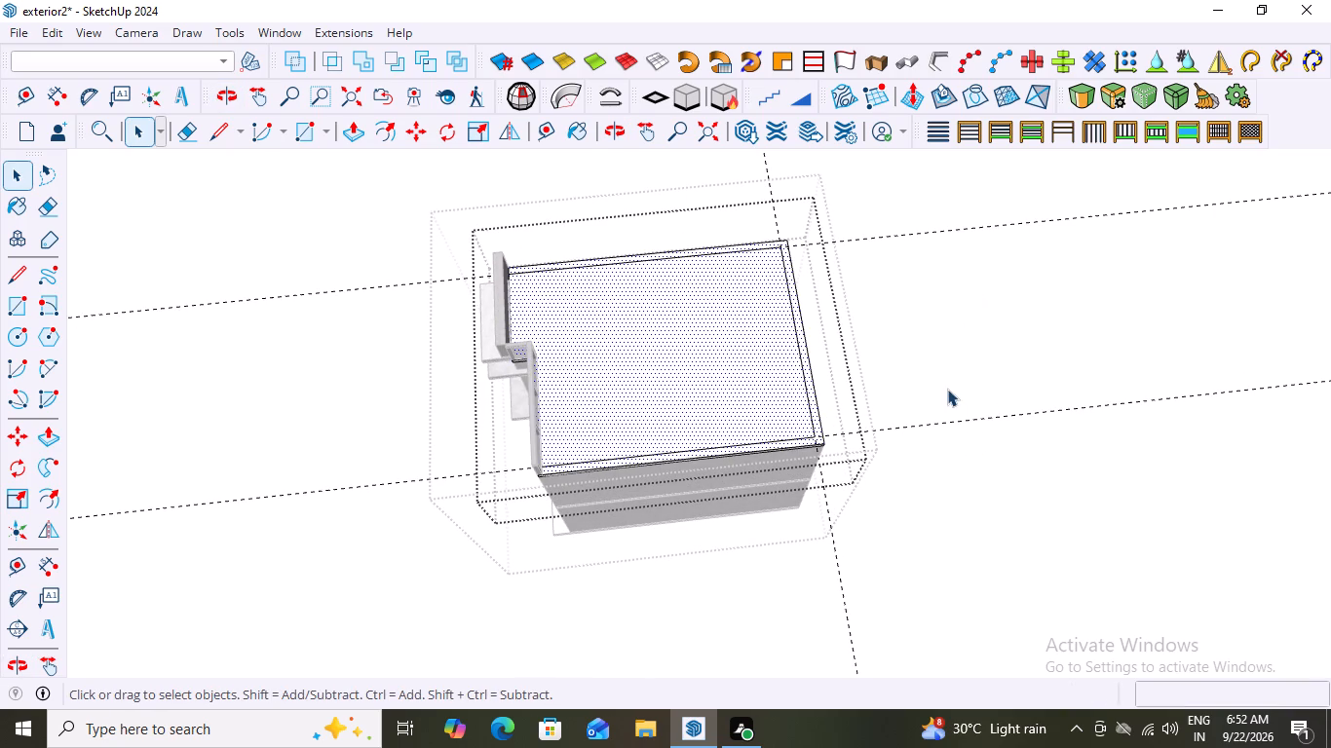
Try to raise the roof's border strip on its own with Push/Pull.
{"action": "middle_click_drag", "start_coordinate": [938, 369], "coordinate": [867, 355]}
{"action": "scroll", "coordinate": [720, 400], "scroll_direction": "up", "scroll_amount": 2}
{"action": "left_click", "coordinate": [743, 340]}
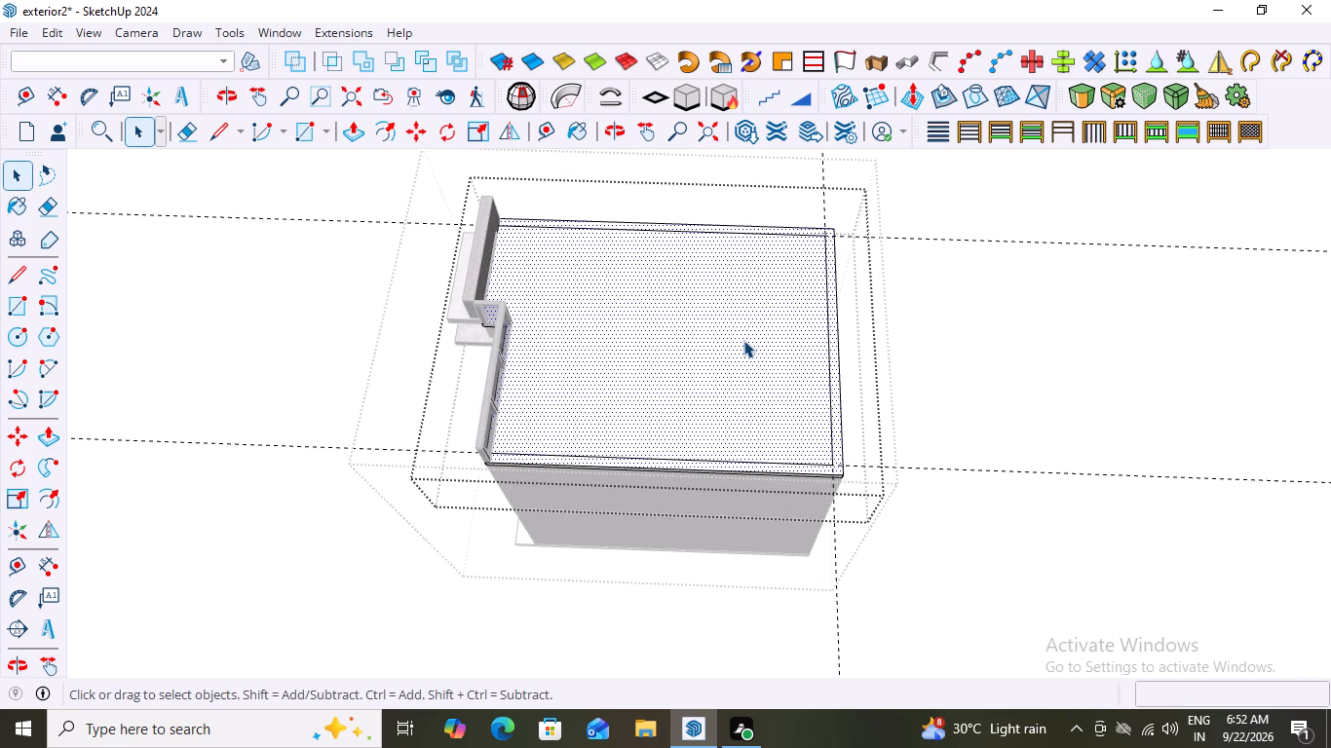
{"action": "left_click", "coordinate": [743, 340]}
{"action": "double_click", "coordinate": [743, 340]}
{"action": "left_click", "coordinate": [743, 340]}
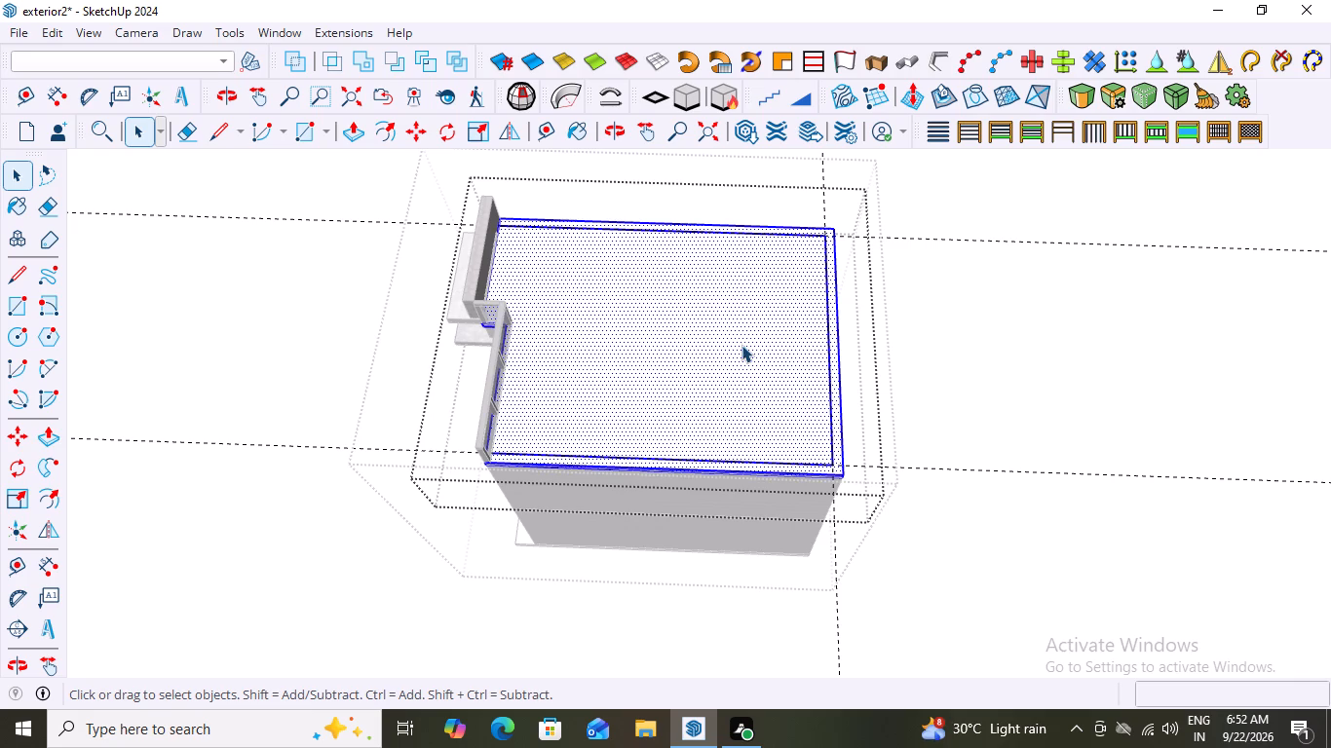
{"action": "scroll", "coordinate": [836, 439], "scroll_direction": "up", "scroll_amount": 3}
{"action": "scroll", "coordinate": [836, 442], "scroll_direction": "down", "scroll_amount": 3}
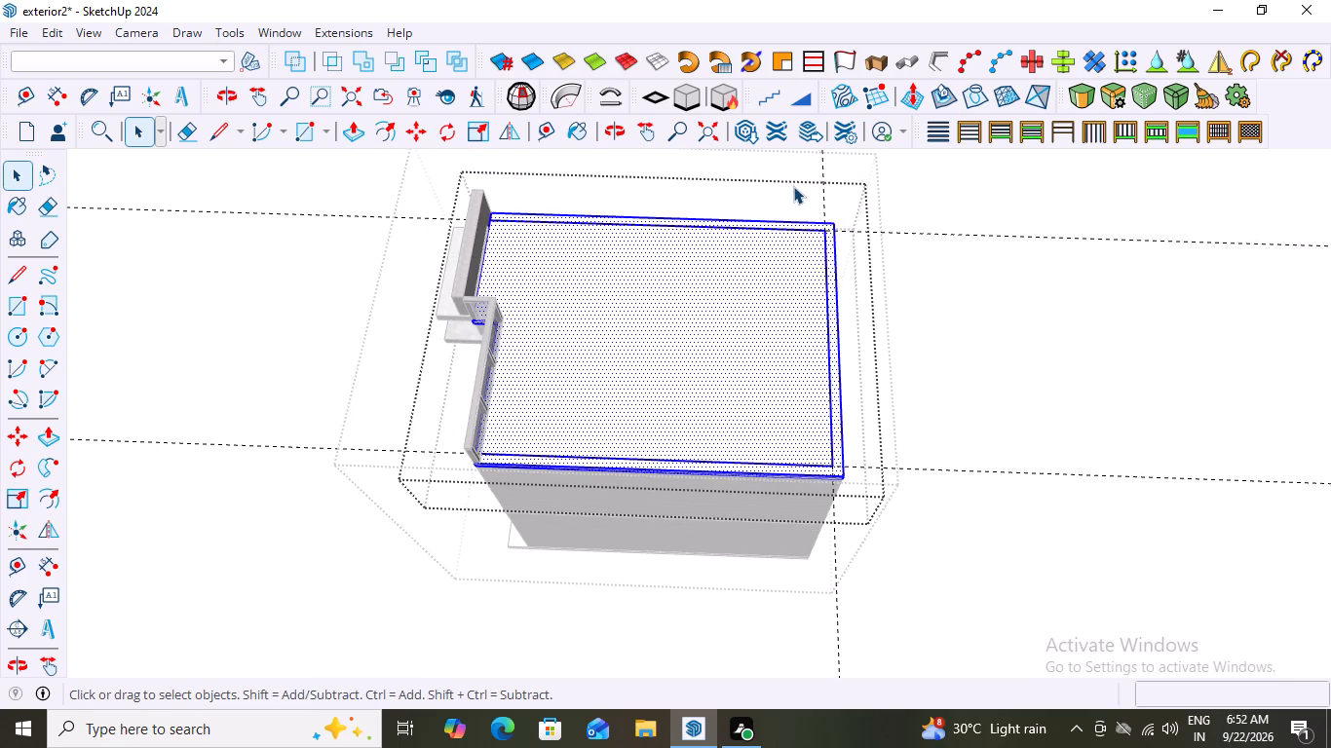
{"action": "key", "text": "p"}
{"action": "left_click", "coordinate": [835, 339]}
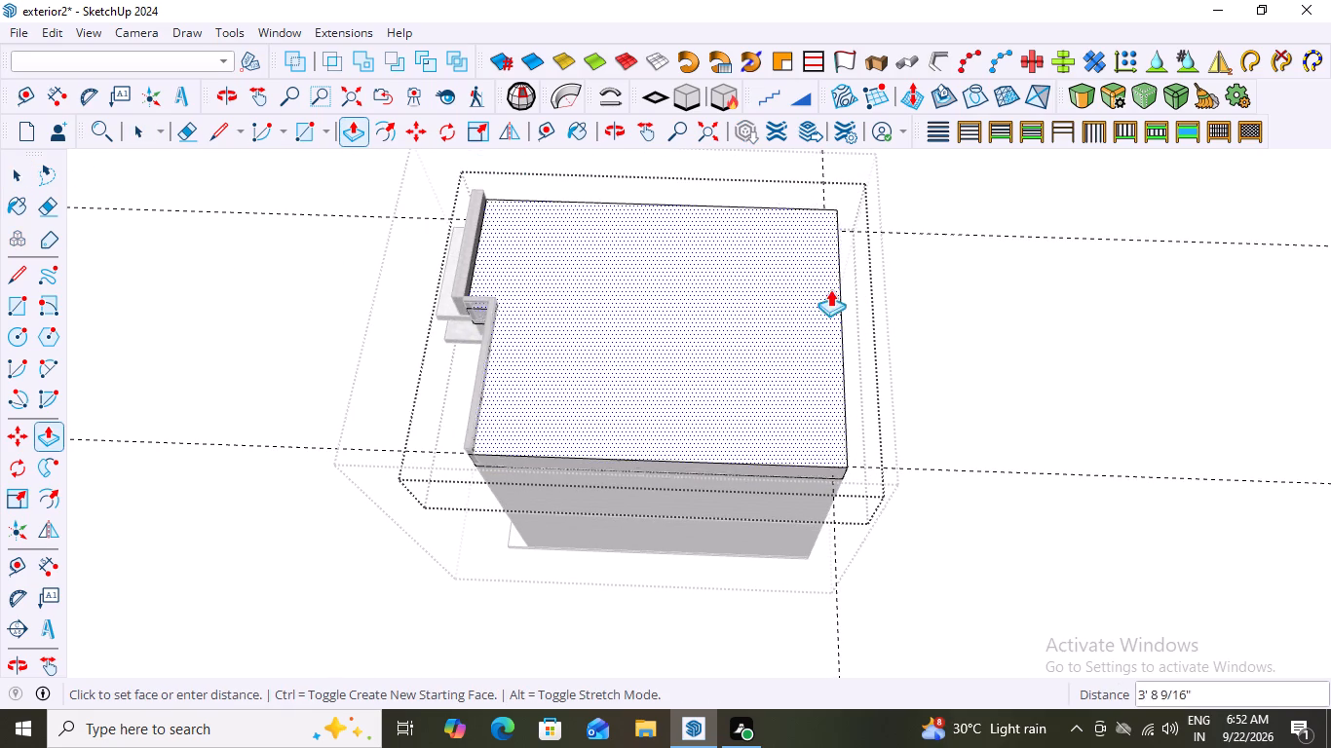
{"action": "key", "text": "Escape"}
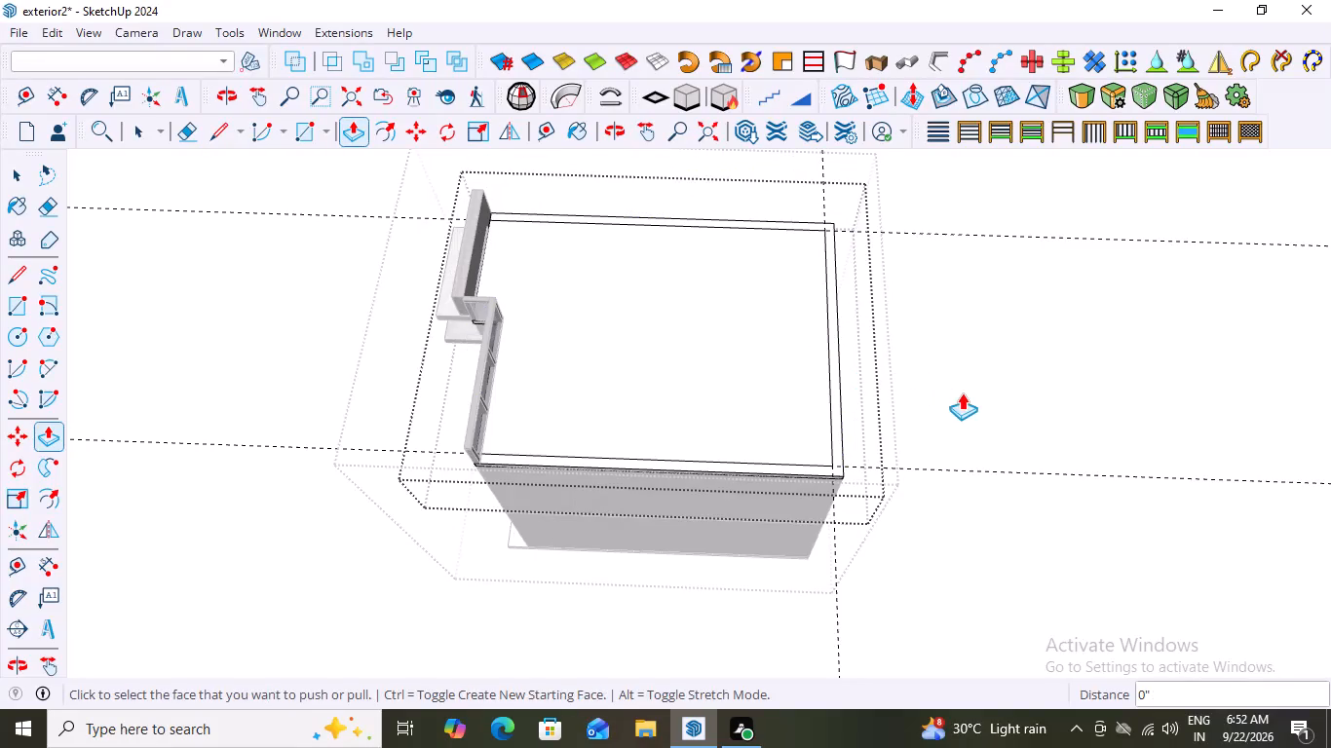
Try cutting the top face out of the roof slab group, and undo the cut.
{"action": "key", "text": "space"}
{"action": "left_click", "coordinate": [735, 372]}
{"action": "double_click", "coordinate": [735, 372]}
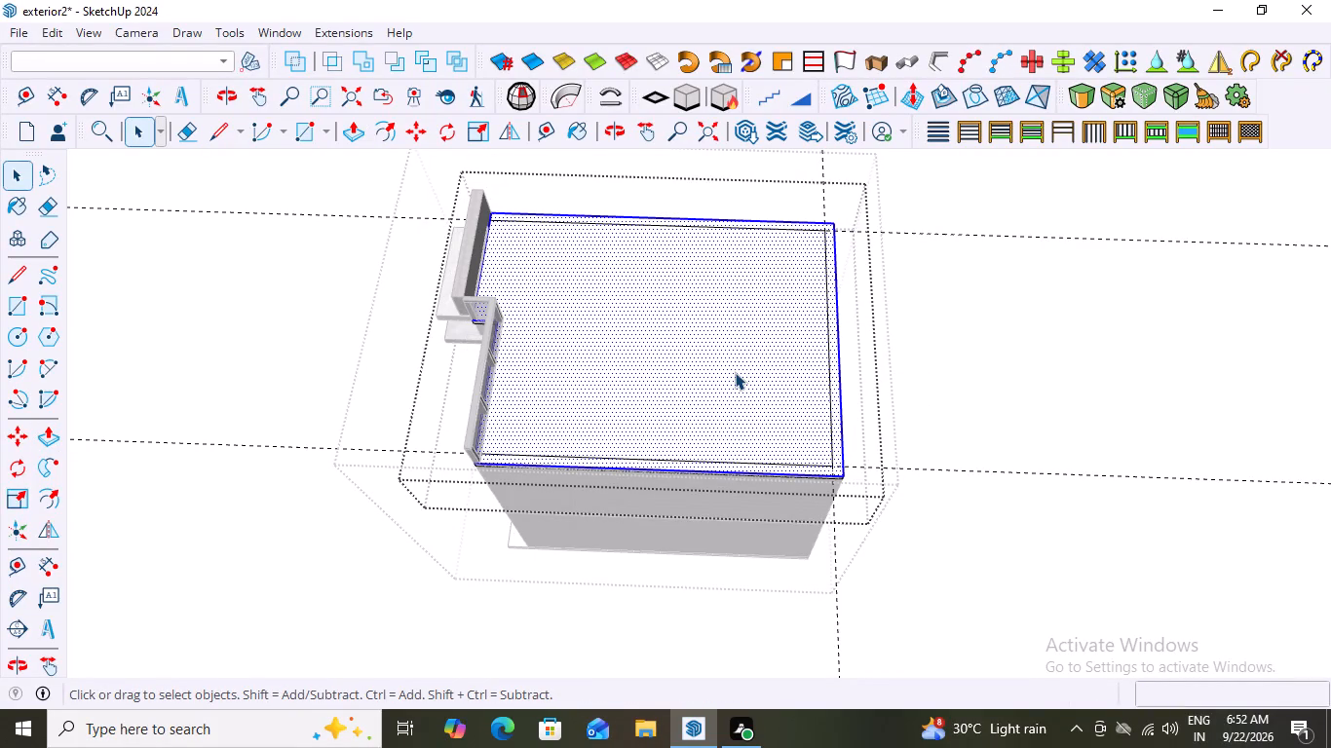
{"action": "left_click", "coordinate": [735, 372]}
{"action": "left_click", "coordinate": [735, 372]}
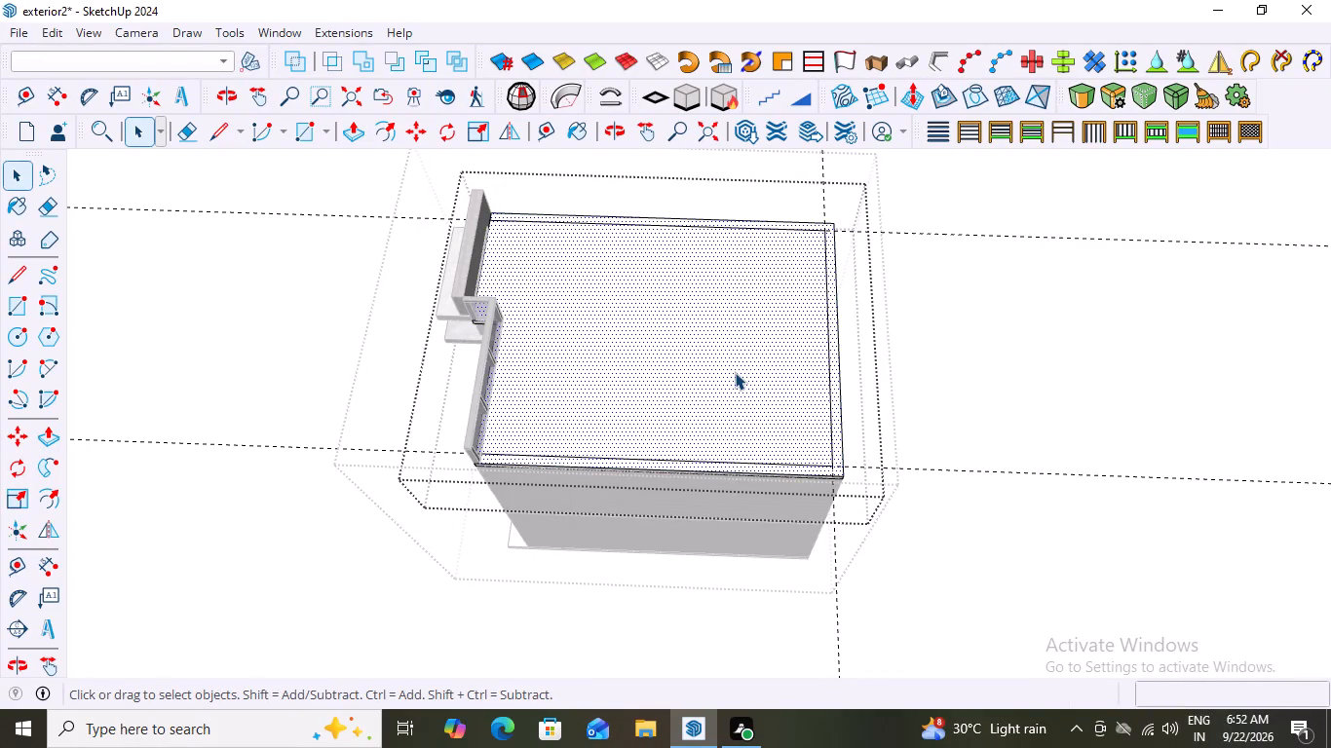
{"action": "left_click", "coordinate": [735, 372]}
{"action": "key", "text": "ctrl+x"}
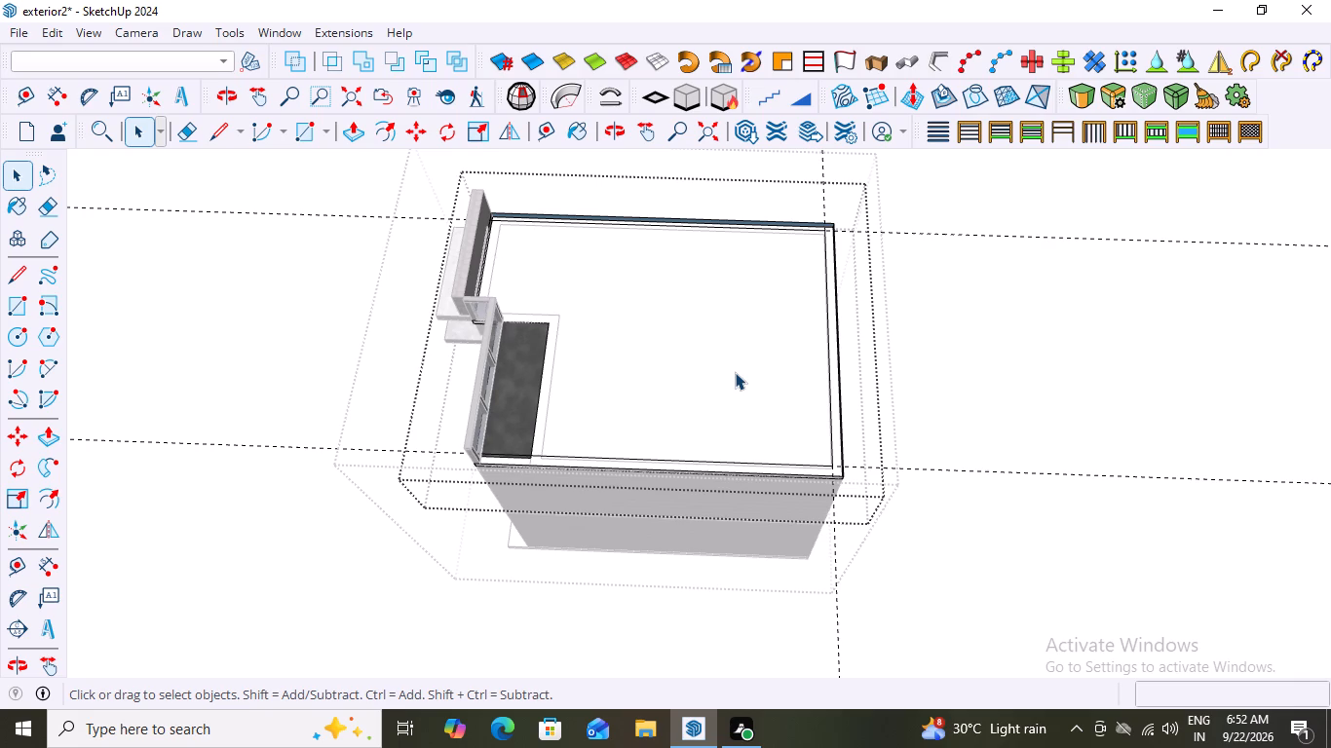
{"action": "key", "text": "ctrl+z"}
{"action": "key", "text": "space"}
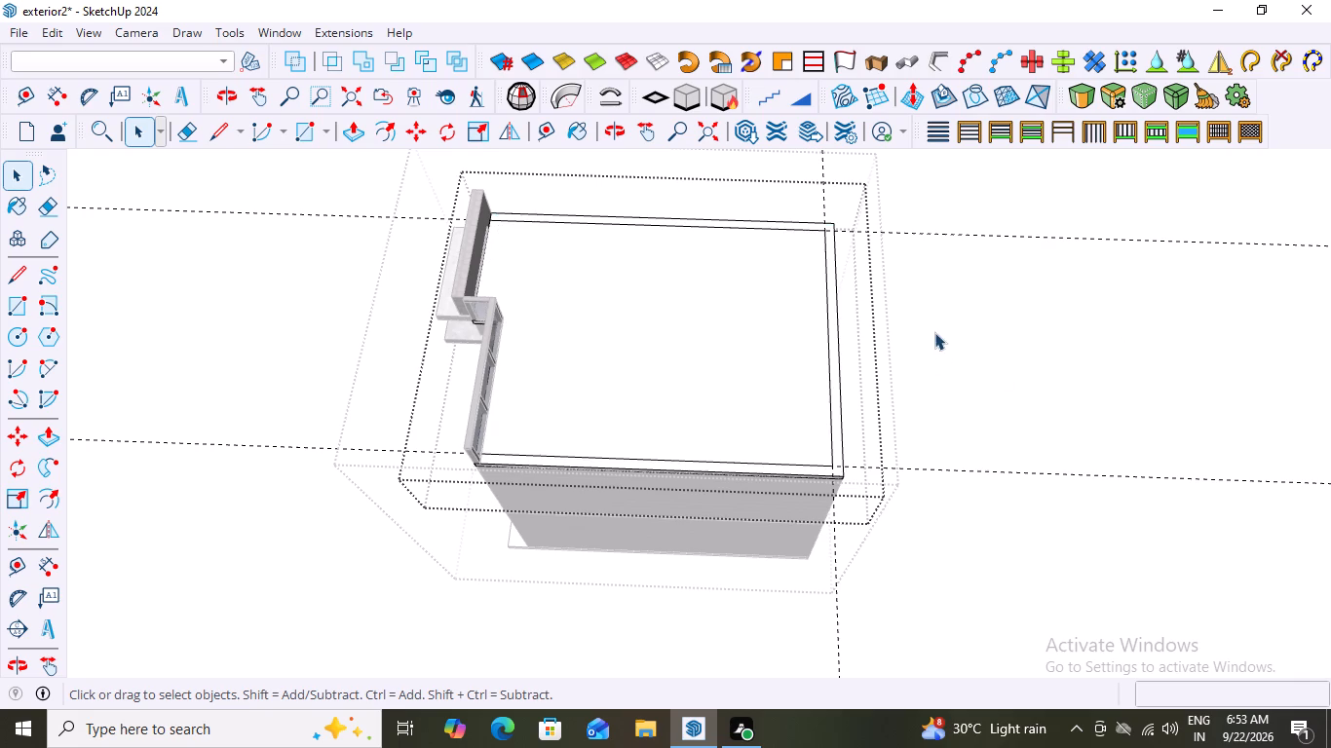
Outside the slab group, trace the roof's outer edges from the stone-clad wall, along the 22' side, then 25' 7 5/8" to the glass railing.
{"action": "left_click", "coordinate": [940, 329]}
{"action": "scroll", "coordinate": [805, 194], "scroll_direction": "up", "scroll_amount": 8}
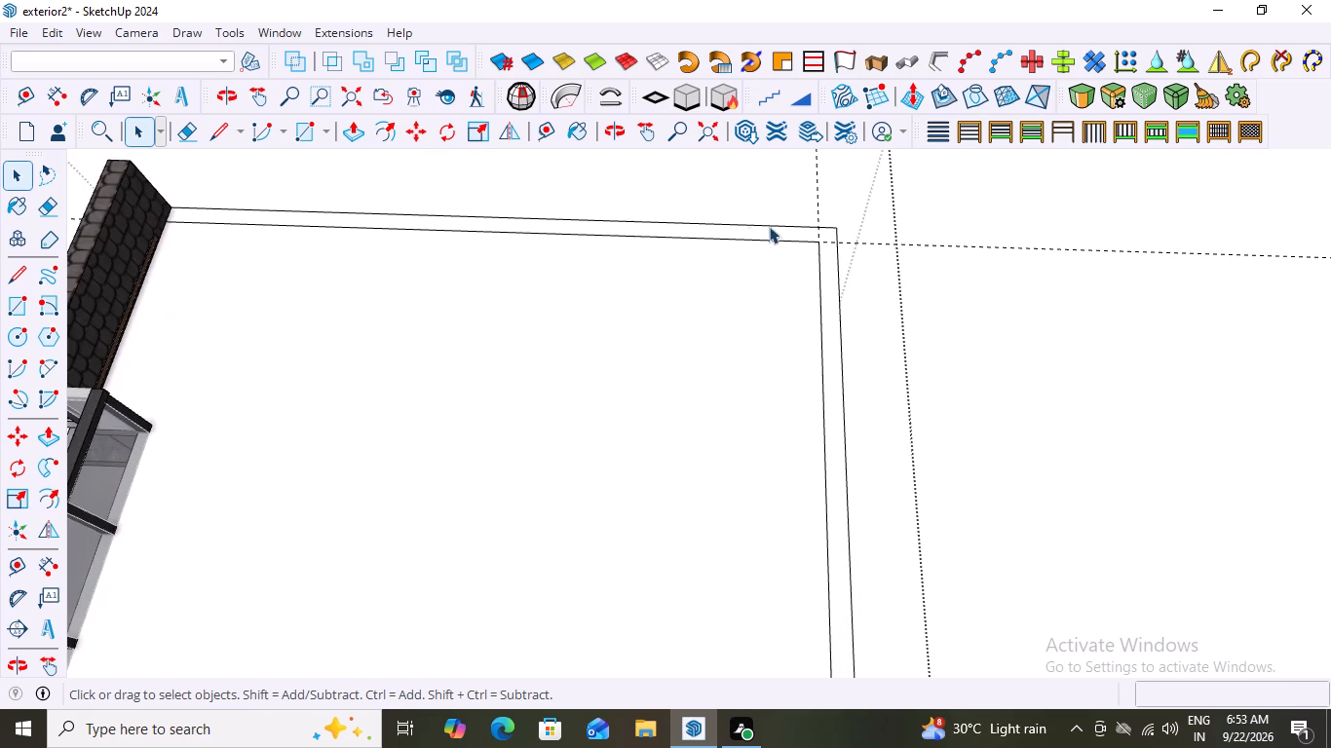
{"action": "scroll", "coordinate": [754, 243], "scroll_direction": "down", "scroll_amount": 10}
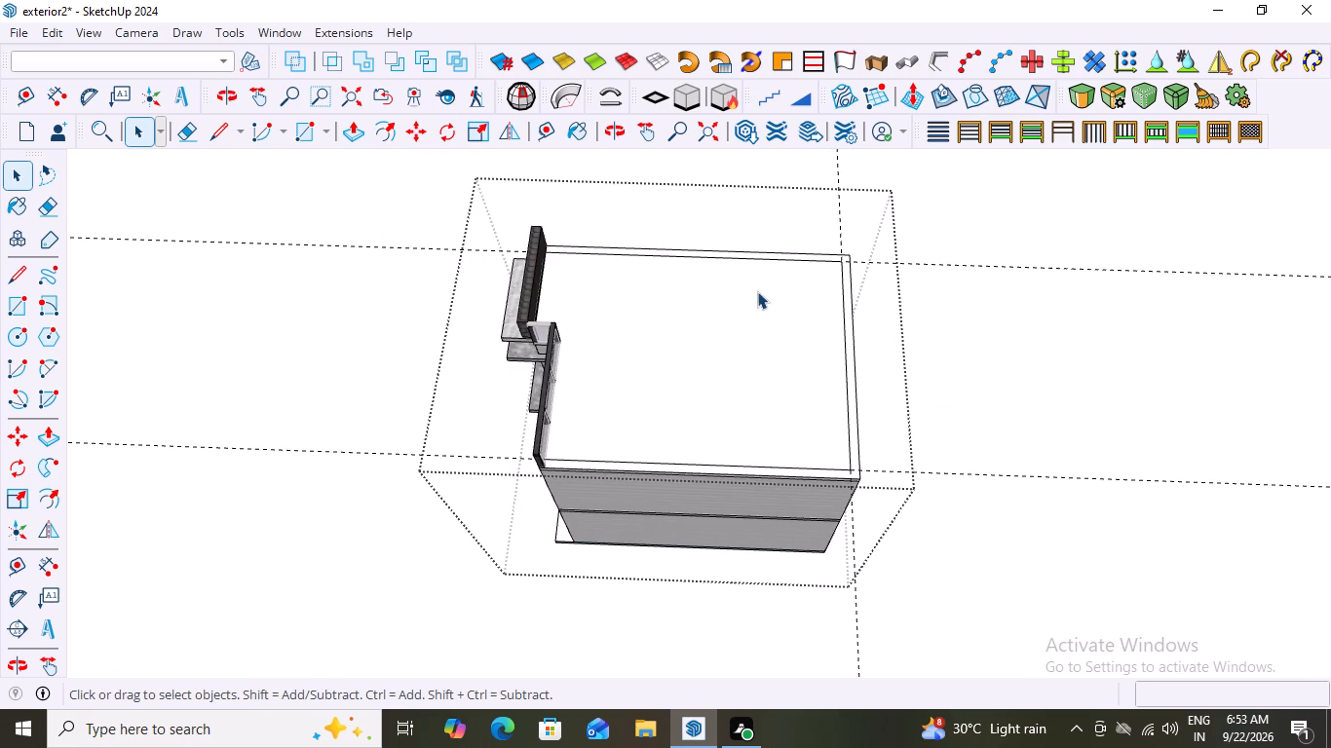
{"action": "scroll", "coordinate": [761, 300], "scroll_direction": "up", "scroll_amount": 5}
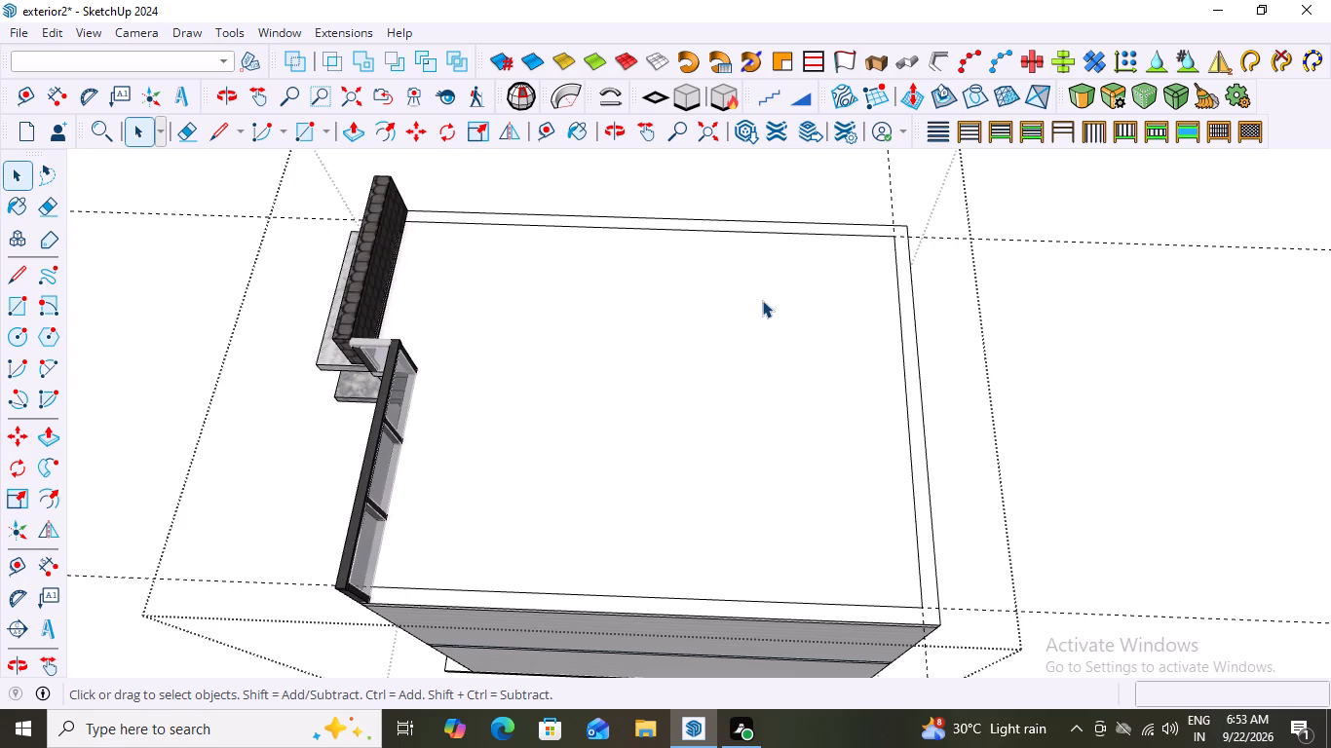
{"action": "key", "text": "l"}
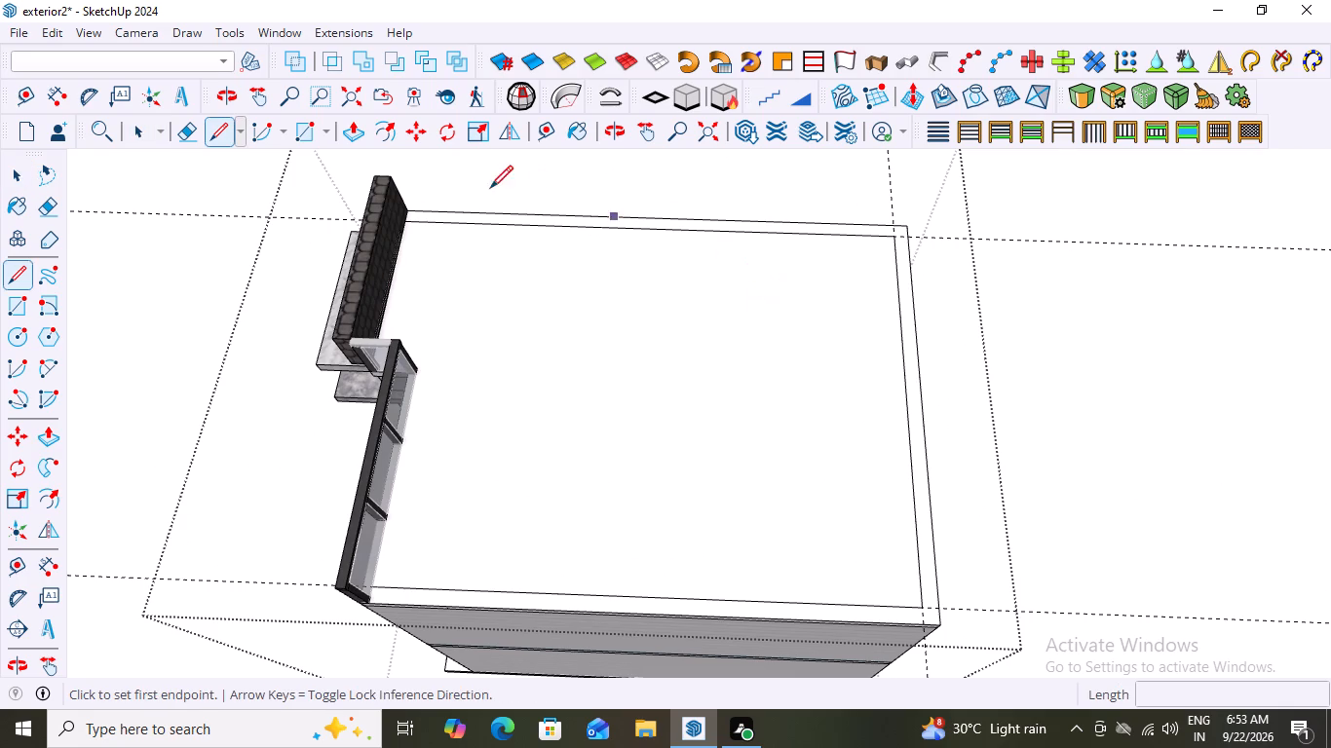
{"action": "left_click", "coordinate": [407, 208]}
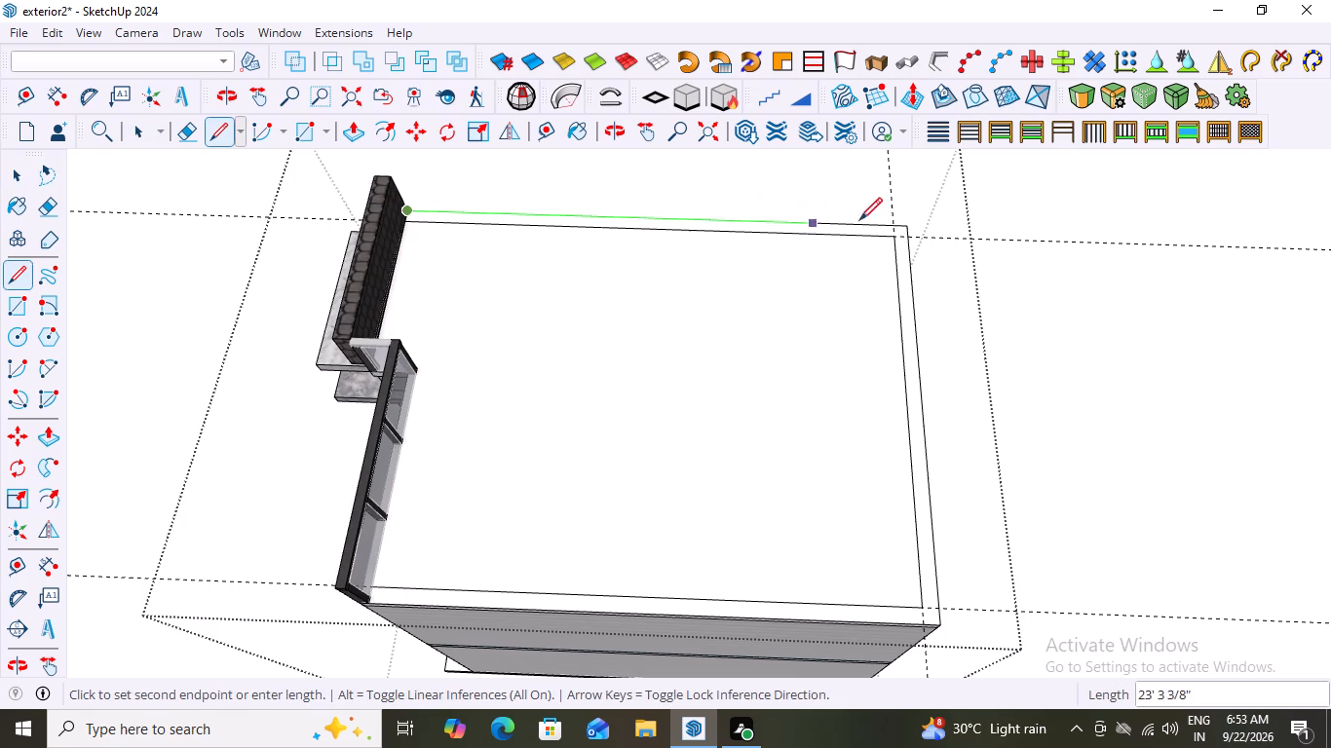
{"action": "left_click", "coordinate": [909, 227]}
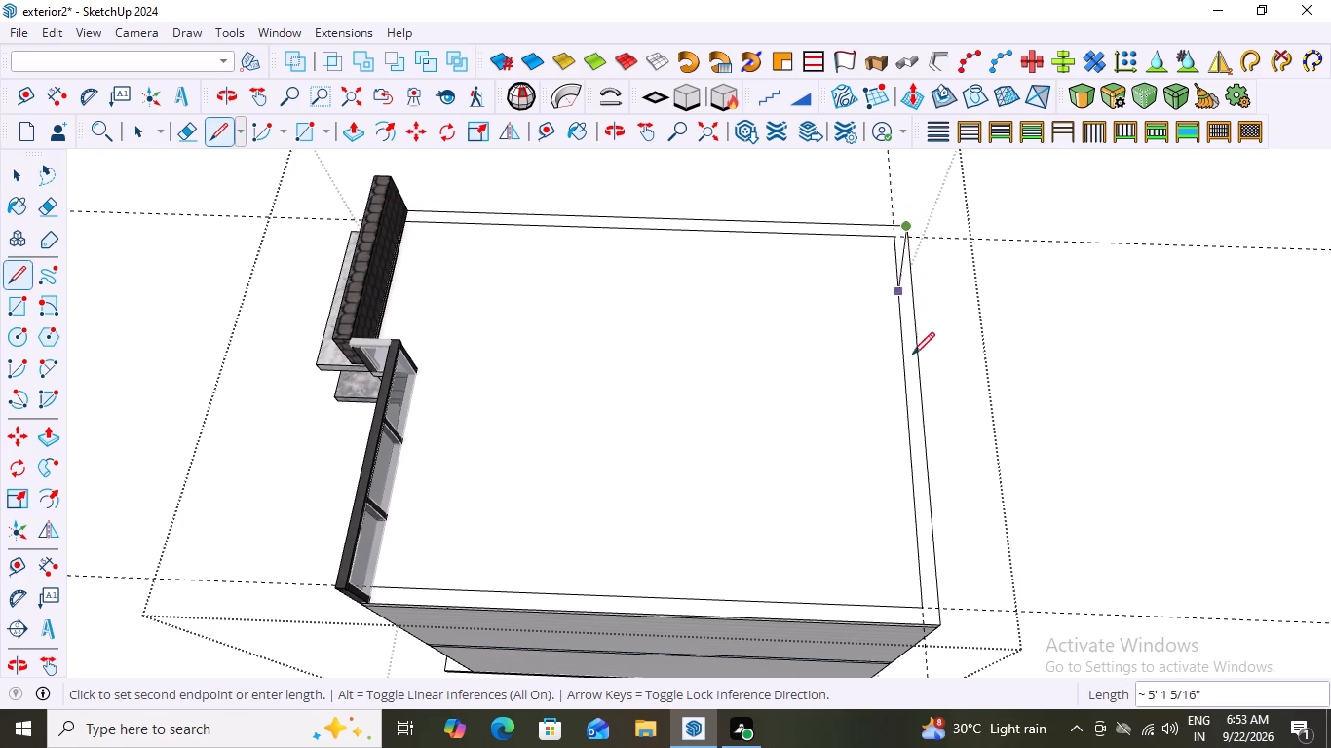
{"action": "left_click", "coordinate": [938, 626]}
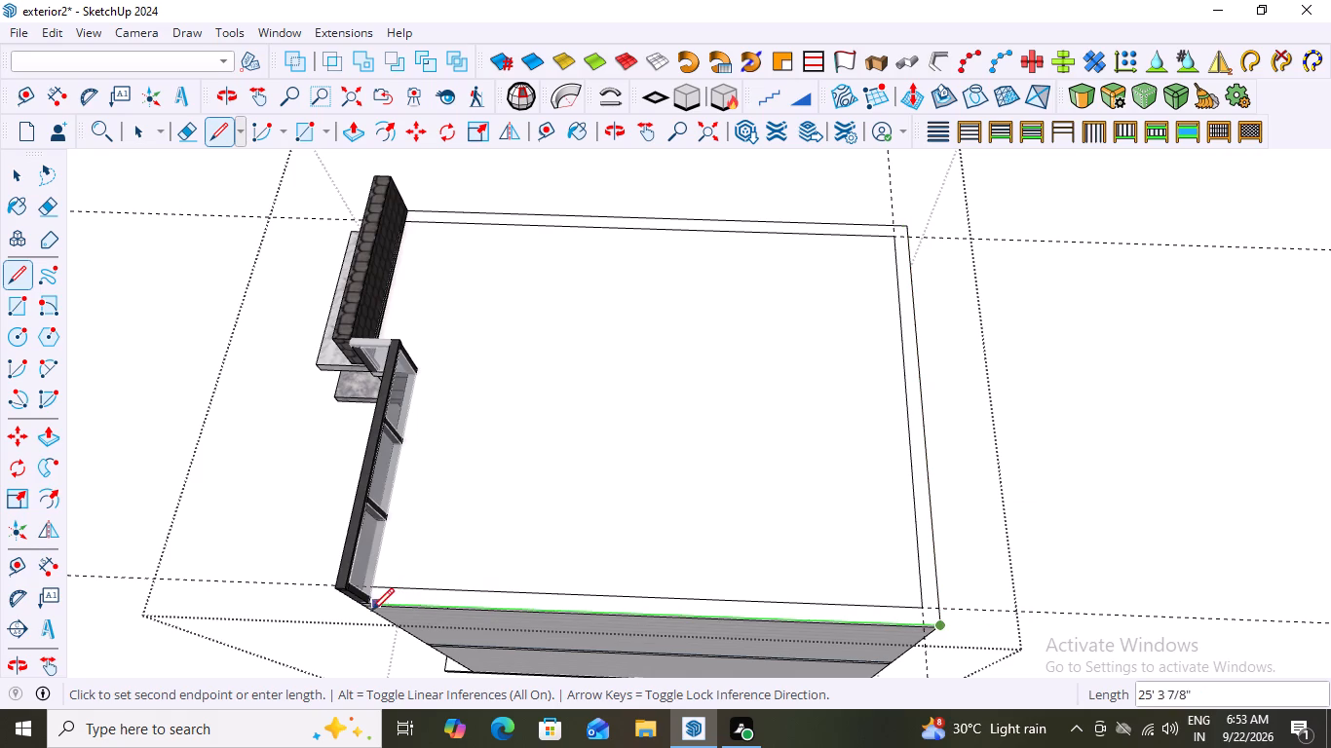
{"action": "scroll", "coordinate": [371, 605], "scroll_direction": "up", "scroll_amount": 16}
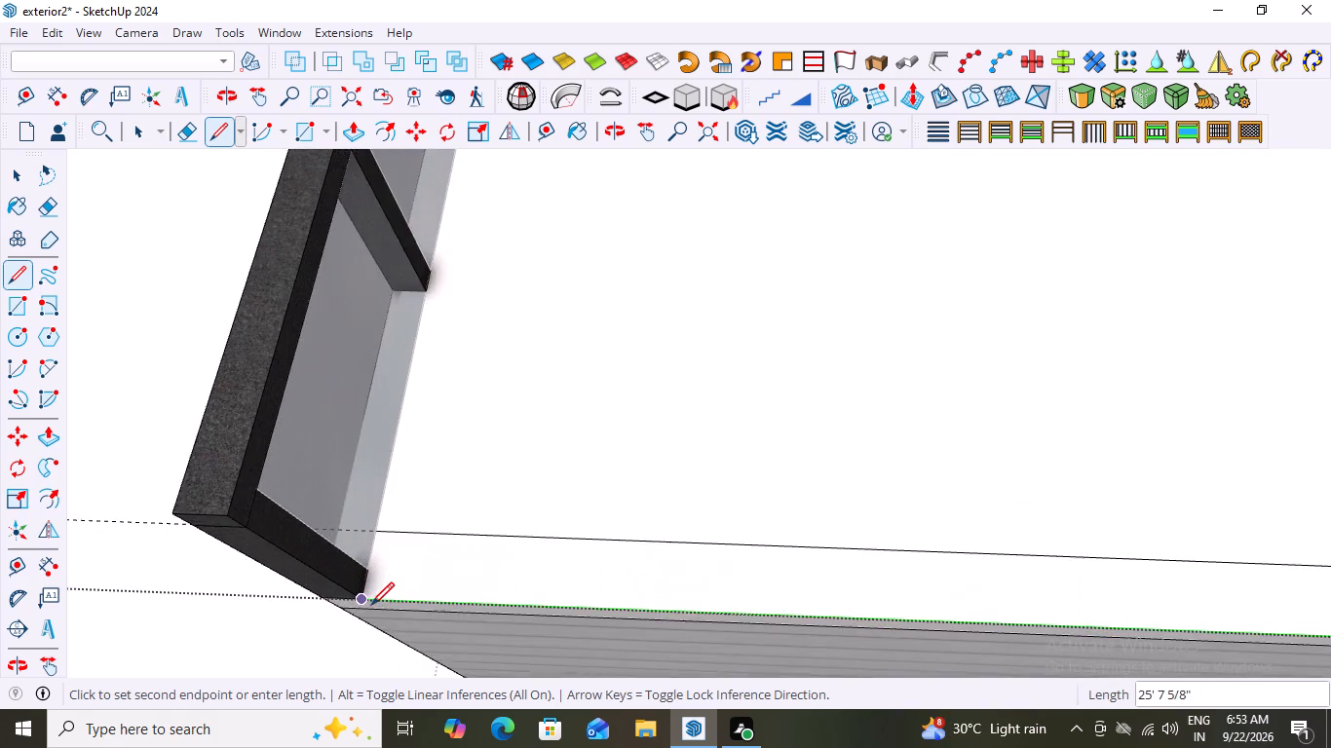
{"action": "scroll", "coordinate": [371, 605], "scroll_direction": "up", "scroll_amount": 3}
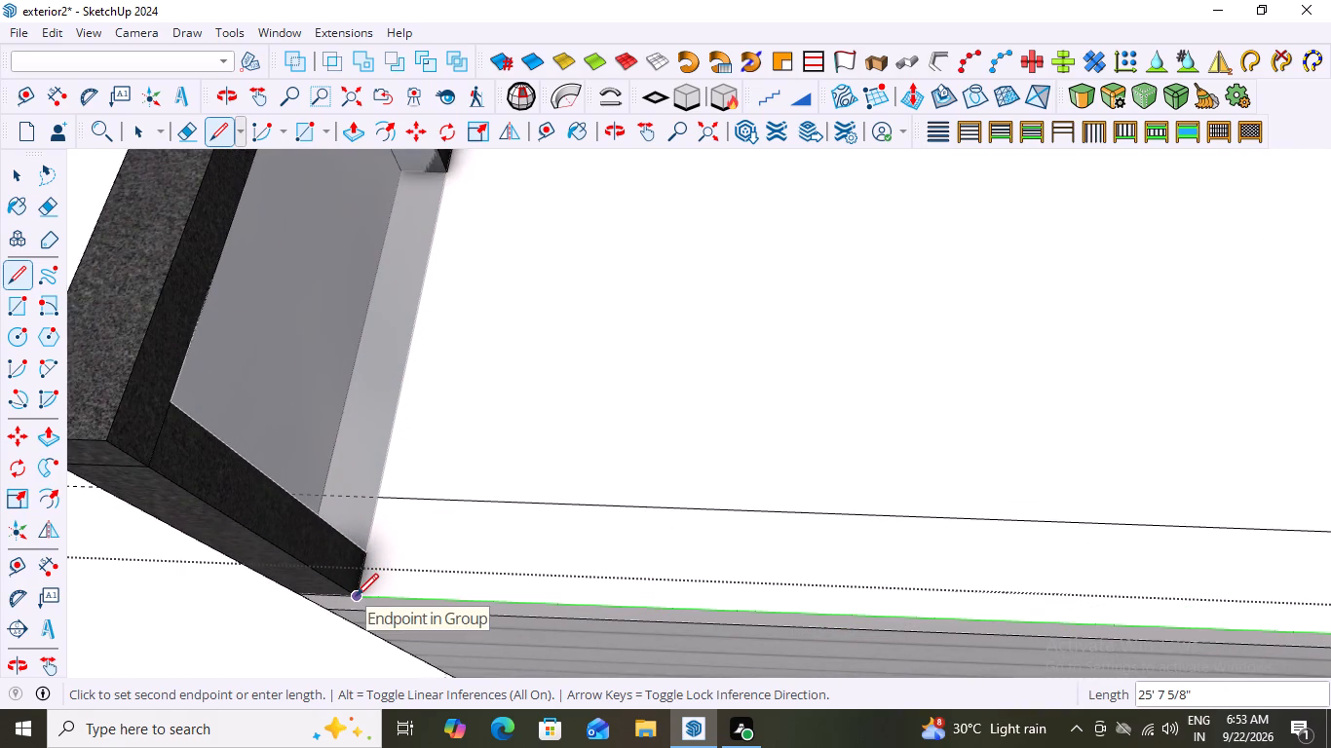
{"action": "left_click", "coordinate": [356, 597]}
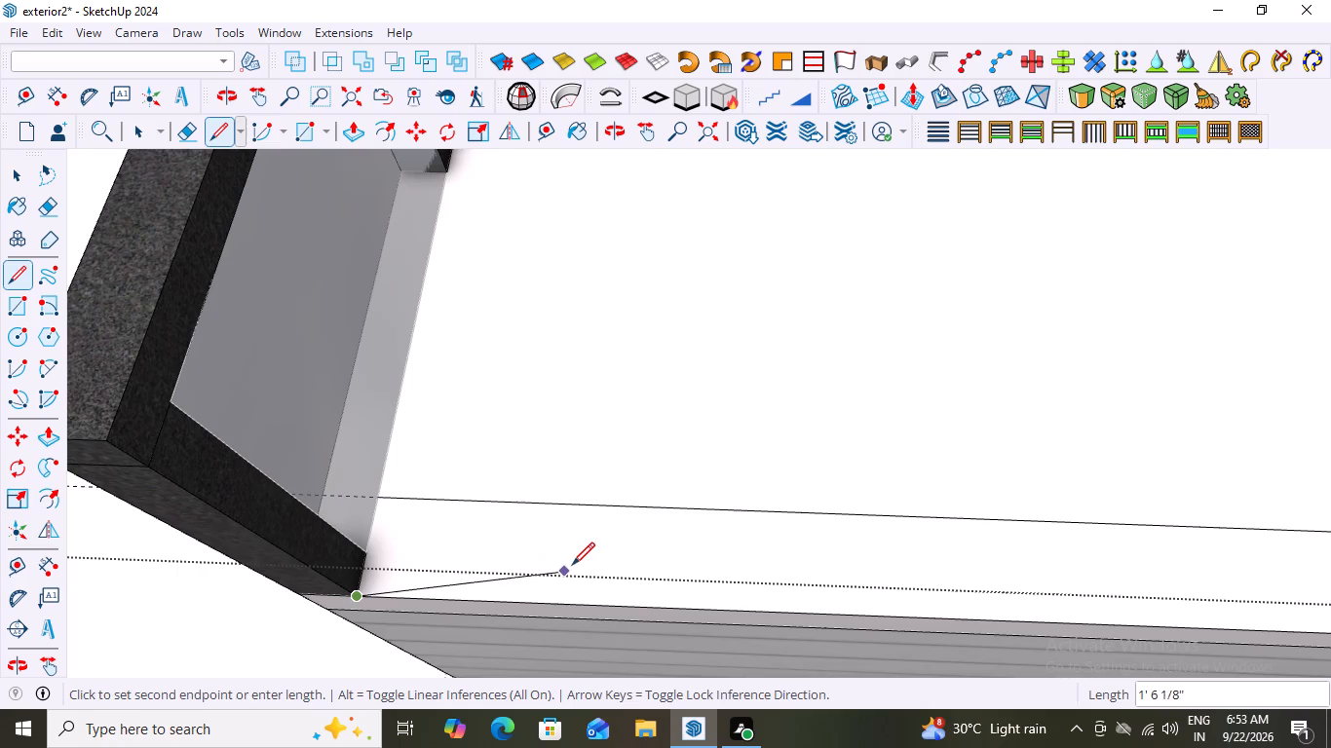
{"action": "key", "text": "space"}
Reopen the roof slab group and check by selection whether the border strip is separate from the main top face.
{"action": "scroll", "coordinate": [446, 556], "scroll_direction": "down", "scroll_amount": 20}
{"action": "scroll", "coordinate": [446, 556], "scroll_direction": "down", "scroll_amount": 4}
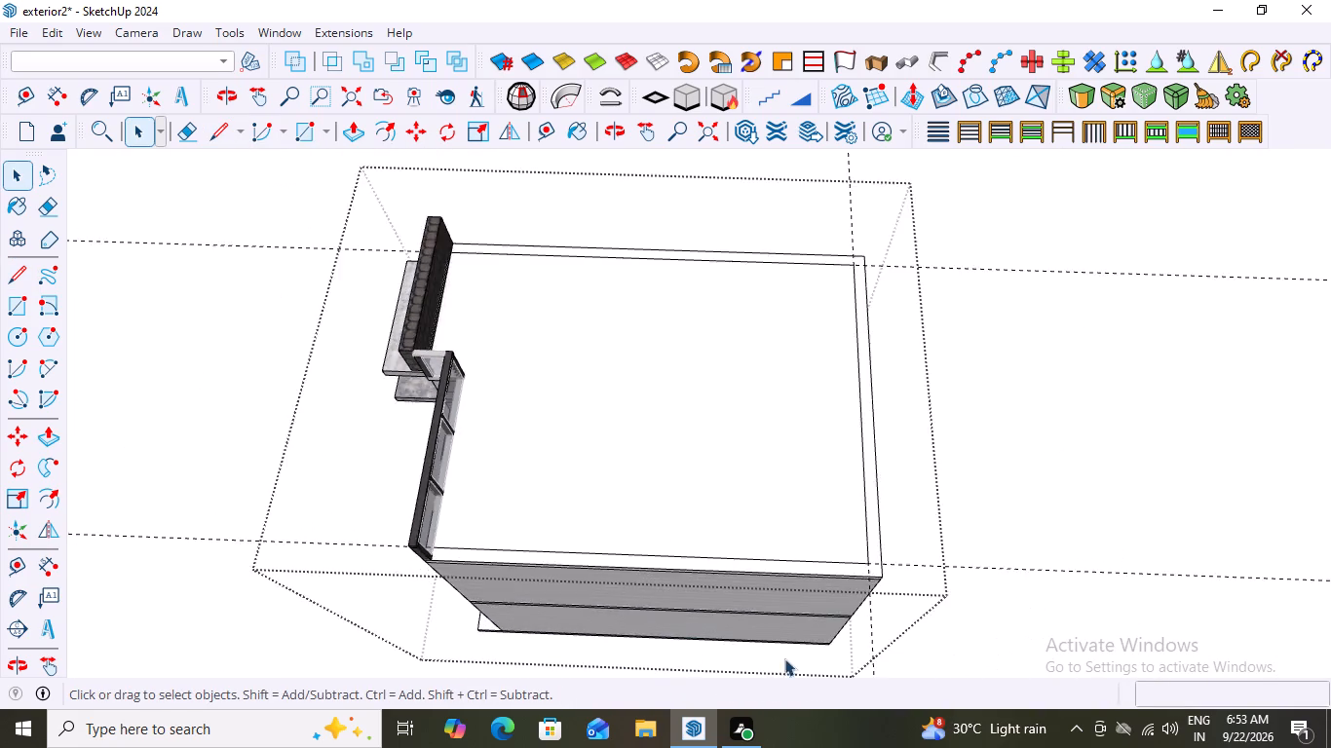
{"action": "scroll", "coordinate": [784, 658], "scroll_direction": "down", "scroll_amount": 2}
{"action": "left_click", "coordinate": [850, 552]}
{"action": "double_click", "coordinate": [850, 552]}
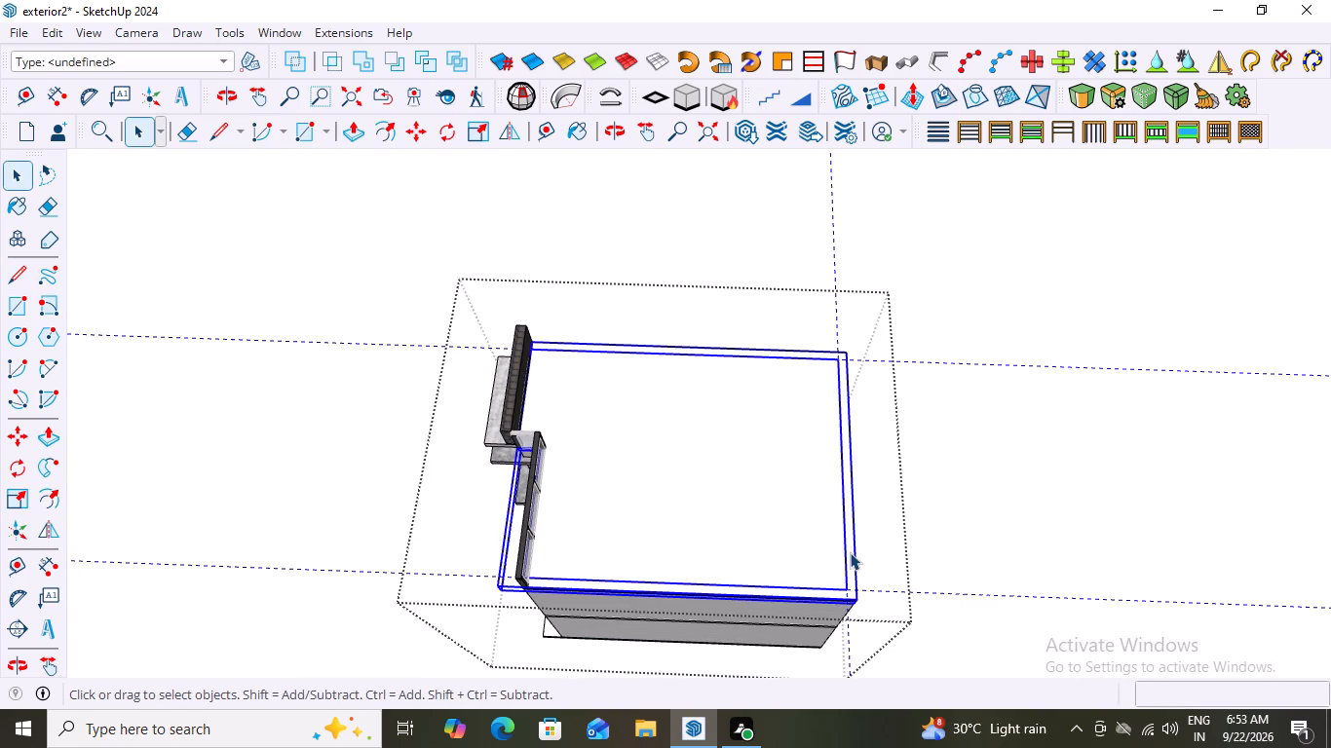
{"action": "left_click", "coordinate": [850, 552]}
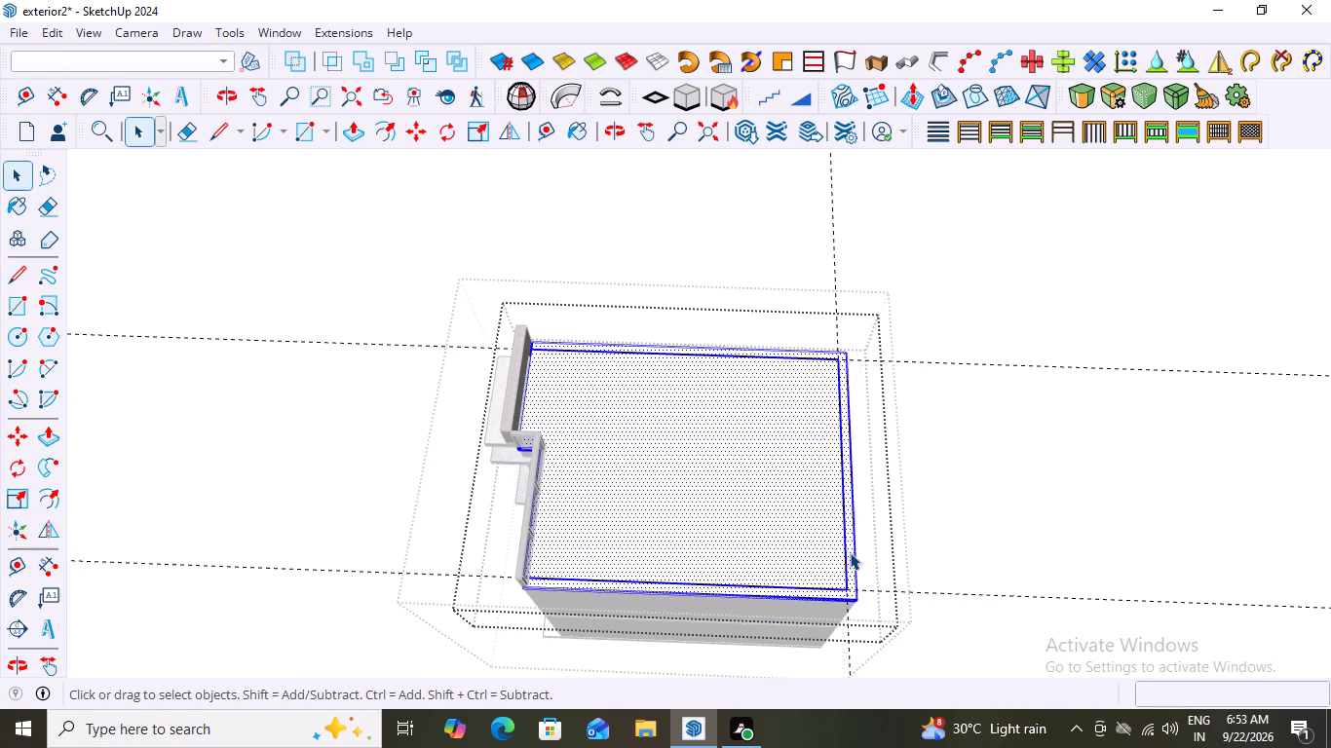
{"action": "left_click", "coordinate": [850, 552]}
{"action": "left_click", "coordinate": [850, 552]}
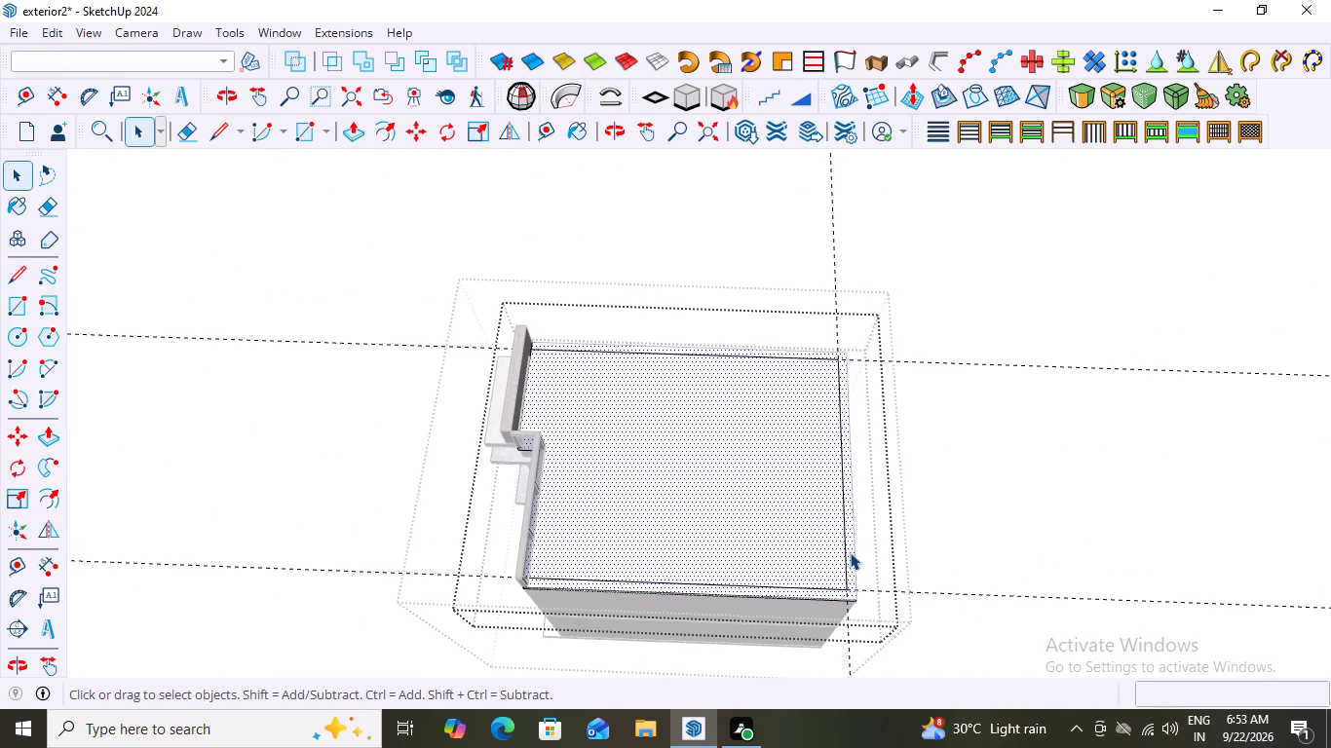
{"action": "left_click", "coordinate": [850, 552]}
{"action": "left_click", "coordinate": [850, 552]}
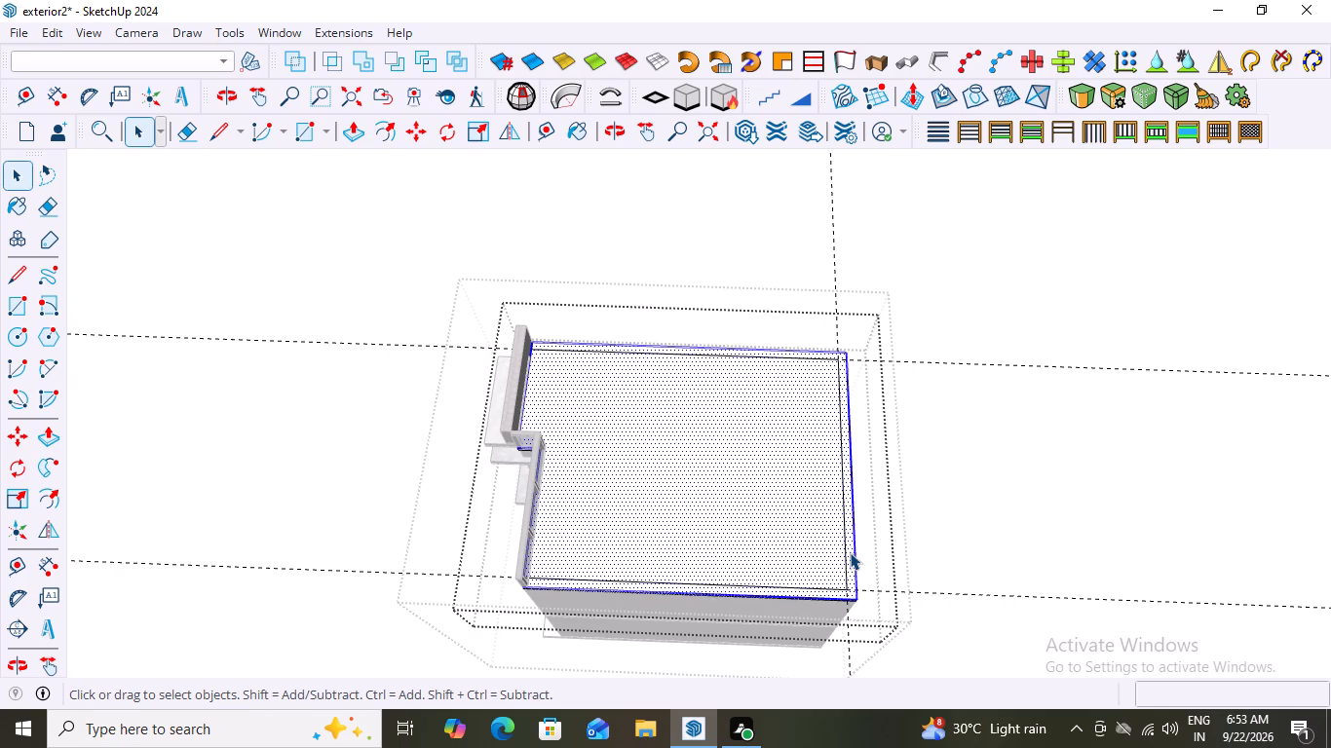
{"action": "scroll", "coordinate": [837, 579], "scroll_direction": "up", "scroll_amount": 8}
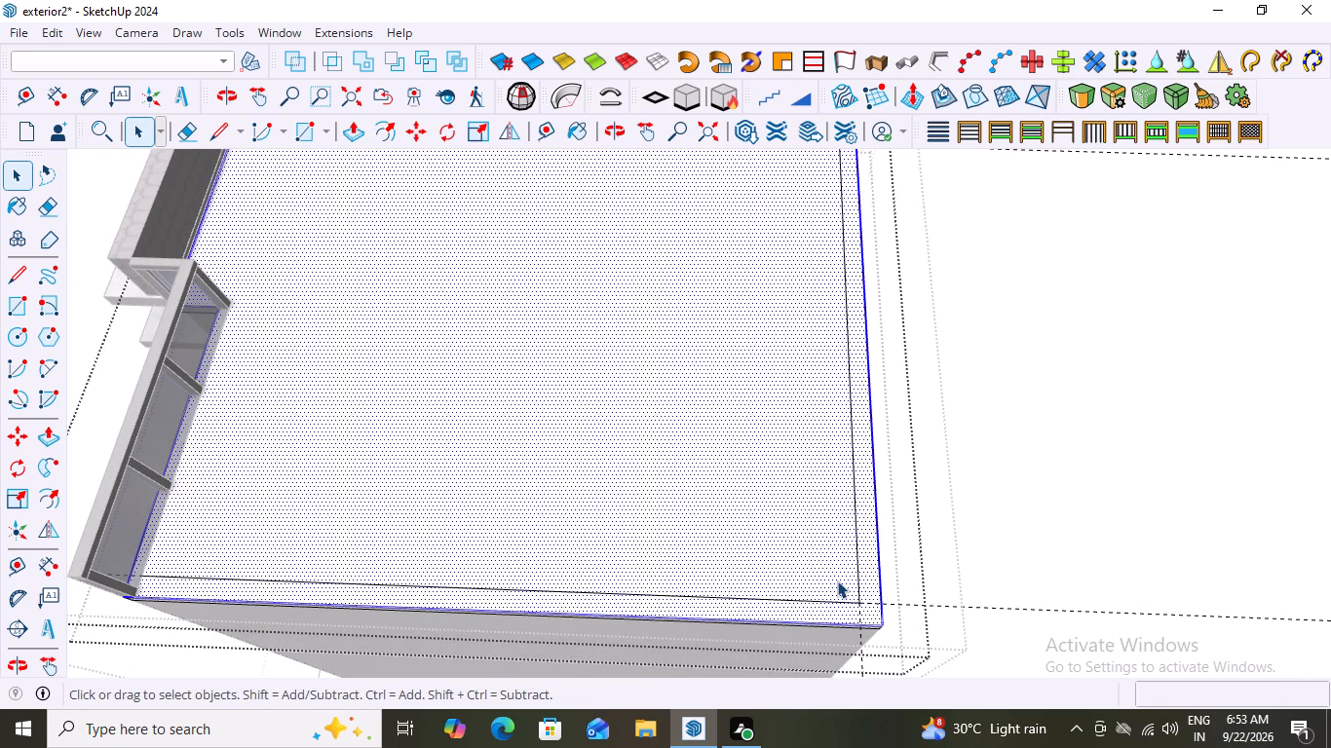
{"action": "left_click", "coordinate": [860, 566]}
{"action": "double_click", "coordinate": [860, 566]}
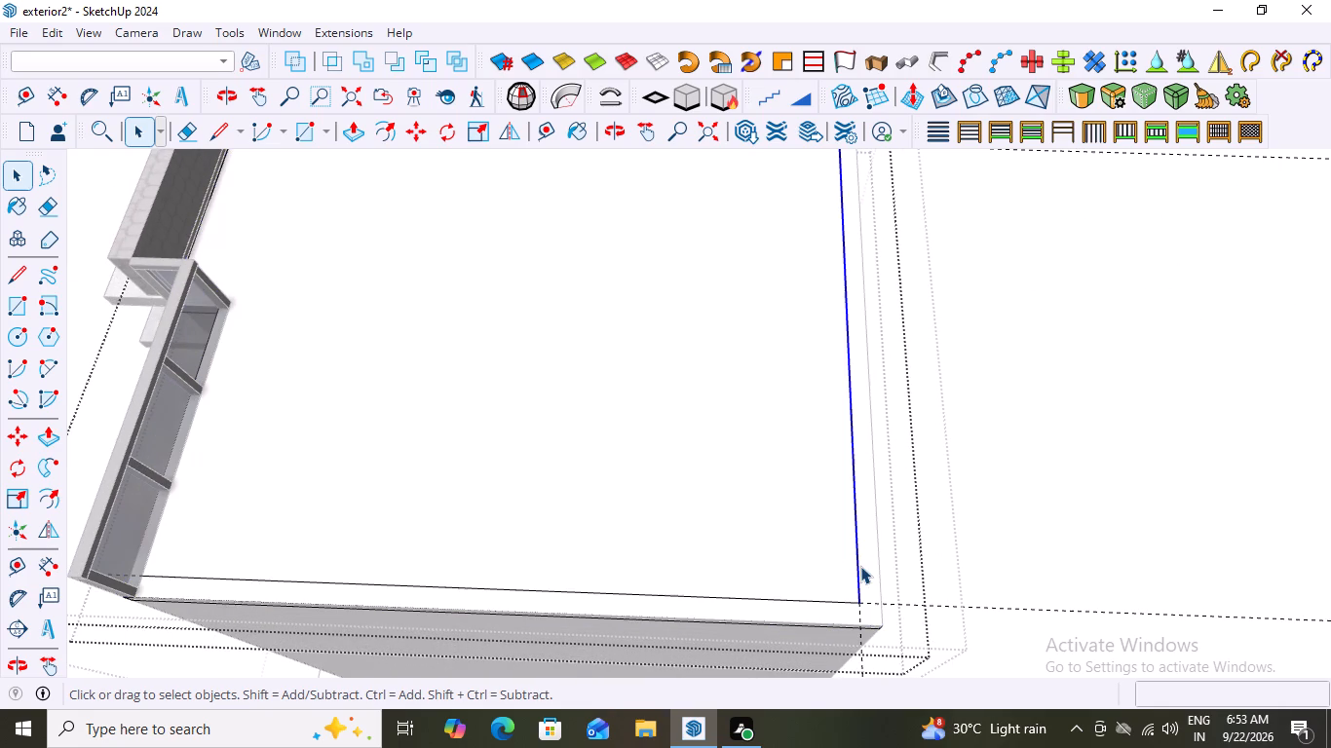
{"action": "triple_click", "coordinate": [860, 566]}
{"action": "left_click", "coordinate": [860, 566]}
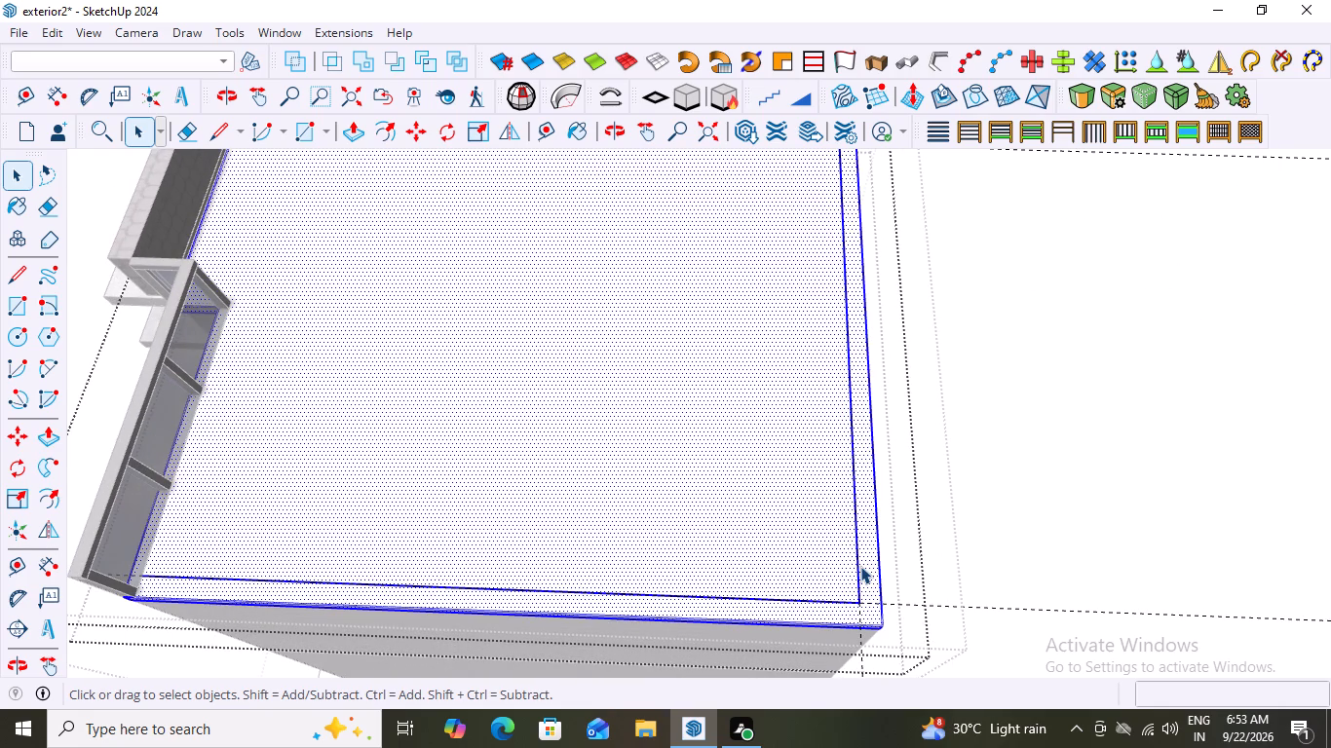
{"action": "middle_click_drag", "start_coordinate": [860, 566], "coordinate": [852, 442]}
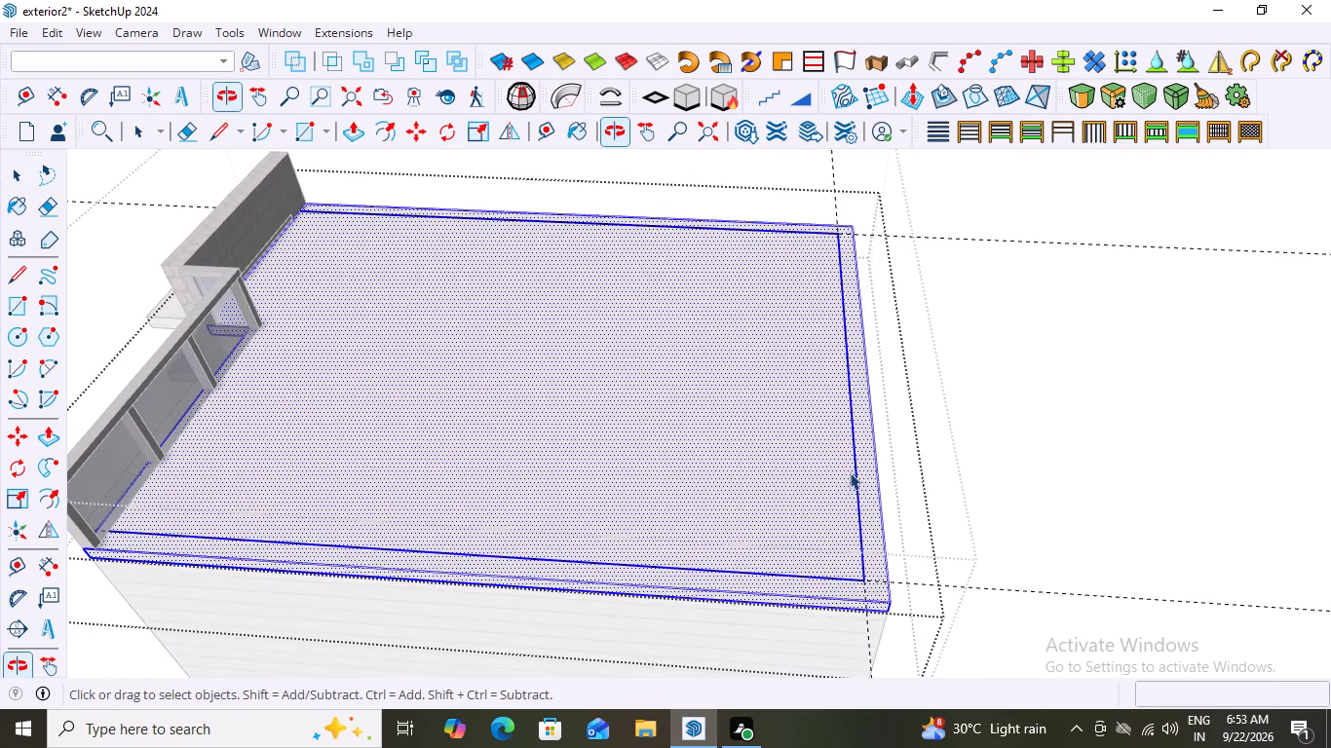
Check by repeated selection whether the border strip is separate from the roof slab's main top face, and leave the slab group.
{"action": "left_click", "coordinate": [826, 485]}
{"action": "left_click", "coordinate": [867, 517]}
{"action": "double_click", "coordinate": [867, 517]}
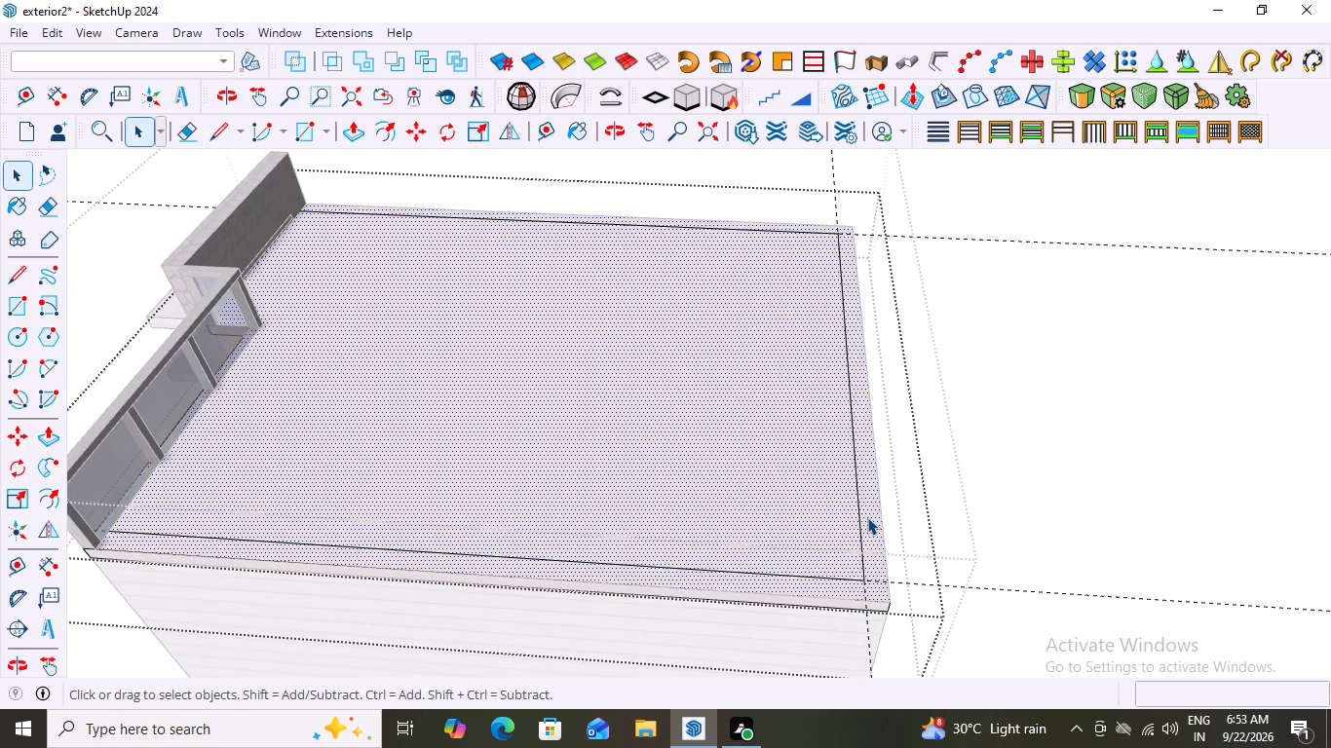
{"action": "left_click", "coordinate": [867, 517]}
{"action": "triple_click", "coordinate": [867, 517]}
{"action": "triple_click", "coordinate": [867, 517]}
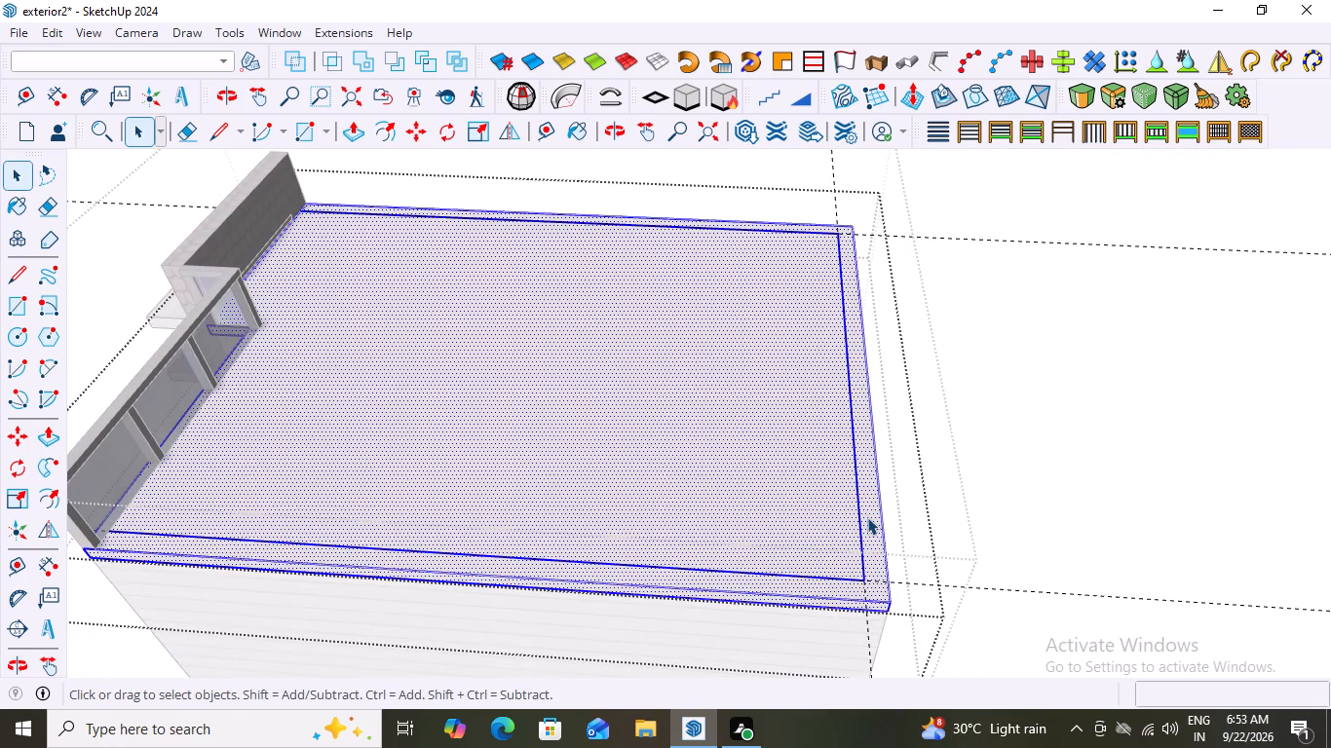
{"action": "left_click", "coordinate": [867, 517]}
{"action": "left_click", "coordinate": [795, 504]}
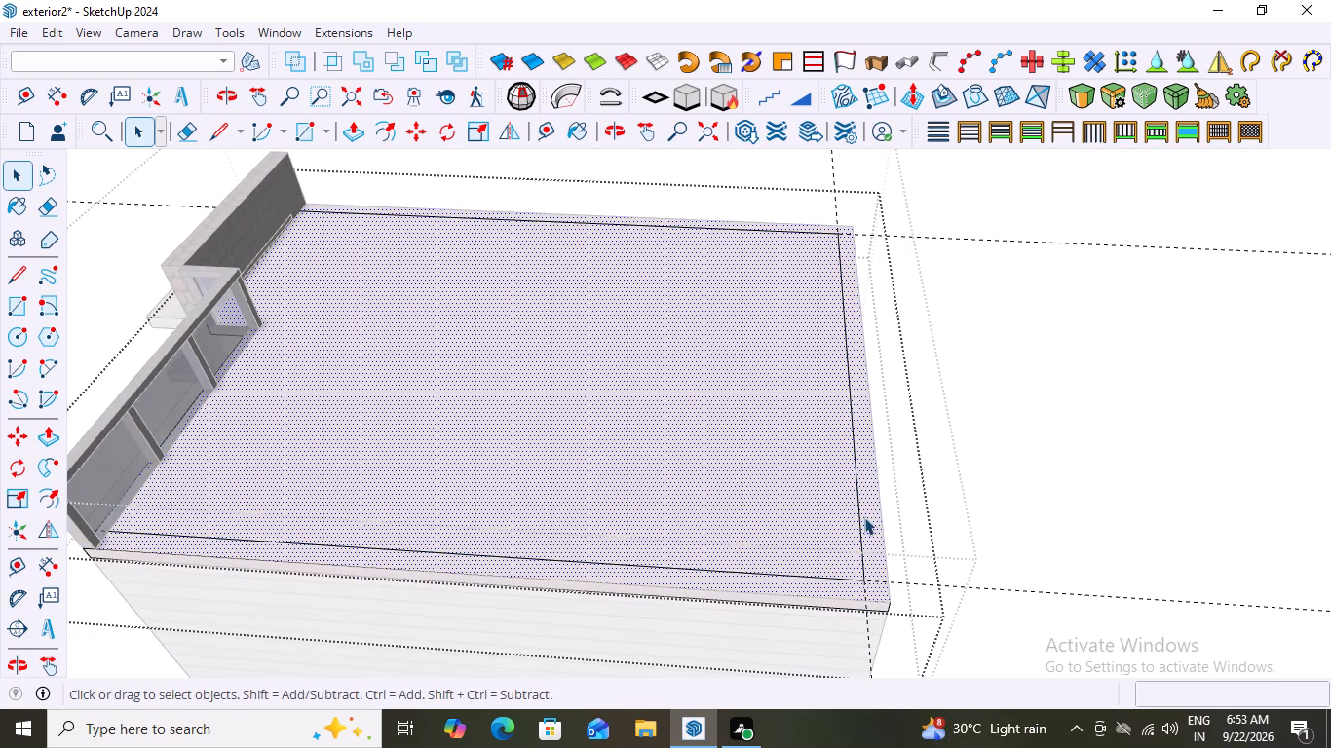
{"action": "left_click", "coordinate": [865, 517]}
{"action": "triple_click", "coordinate": [865, 517]}
{"action": "left_click", "coordinate": [865, 517]}
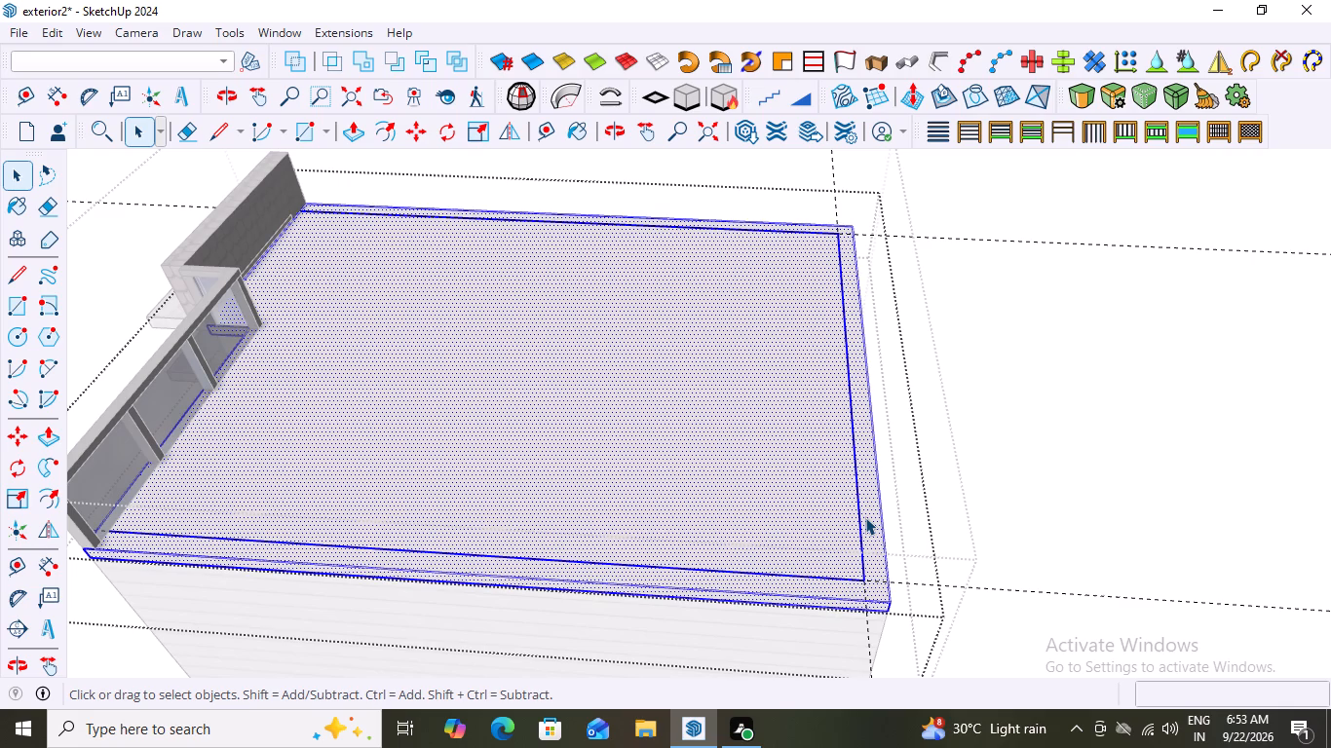
{"action": "key", "text": "Escape"}
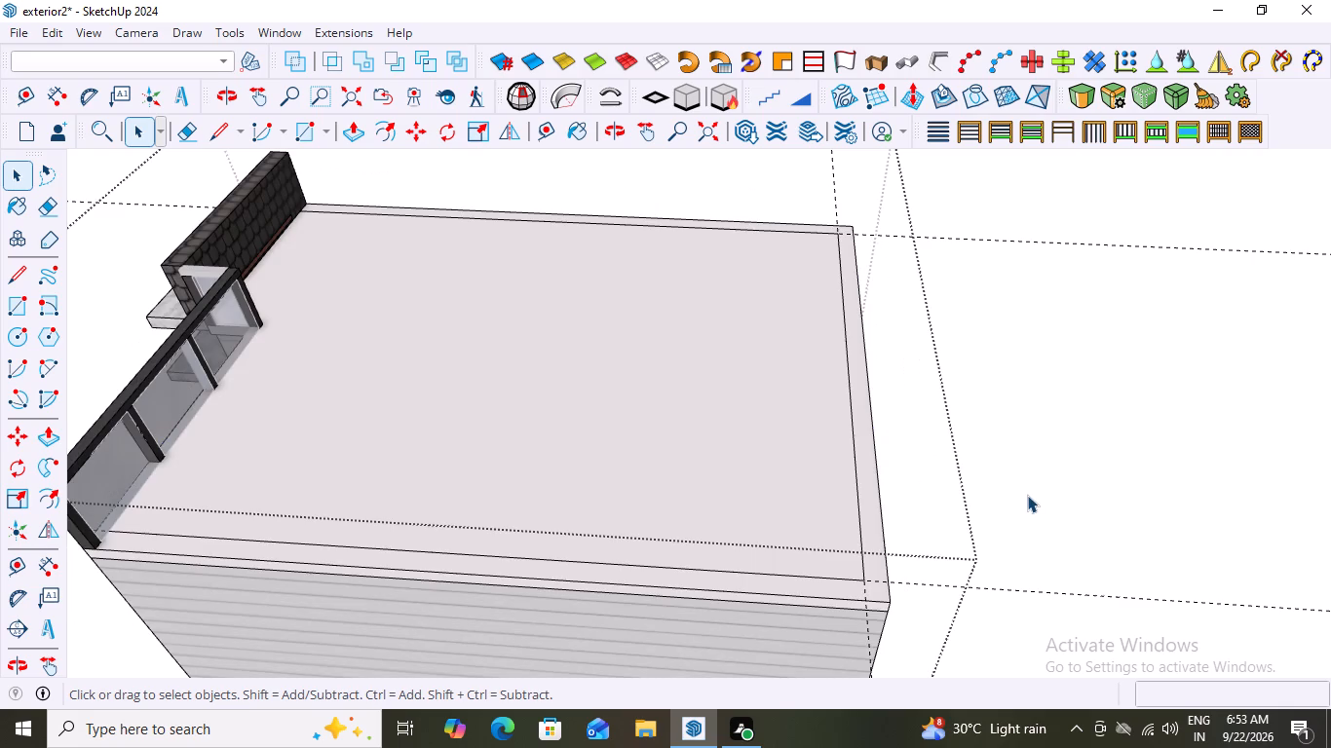
Undo the roof's traced edges, border lines and guide lines back to the plain slab, and leave the group.
{"action": "key", "text": "space"}
{"action": "key", "text": "ctrl+z"}
{"action": "key", "text": "ctrl+z"}
{"action": "key", "text": "ctrl+z"}
{"action": "key", "text": "ctrl+z"}
{"action": "key", "text": "ctrl+z"}
{"action": "key", "text": "ctrl+z"}
{"action": "key", "text": "ctrl+z"}
{"action": "key", "text": "ctrl+z"}
{"action": "key", "text": "ctrl+z"}
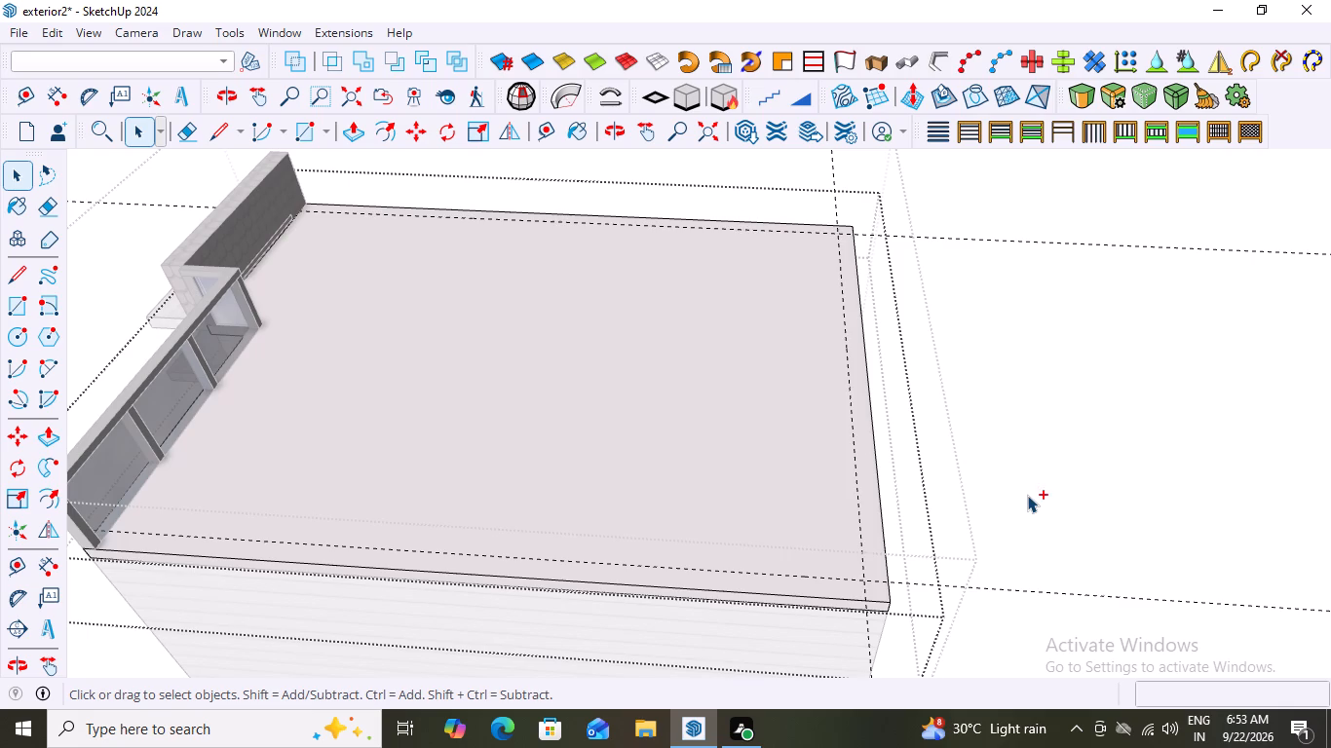
{"action": "key", "text": "ctrl+z"}
{"action": "key", "text": "ctrl+z"}
{"action": "key", "text": "ctrl+z"}
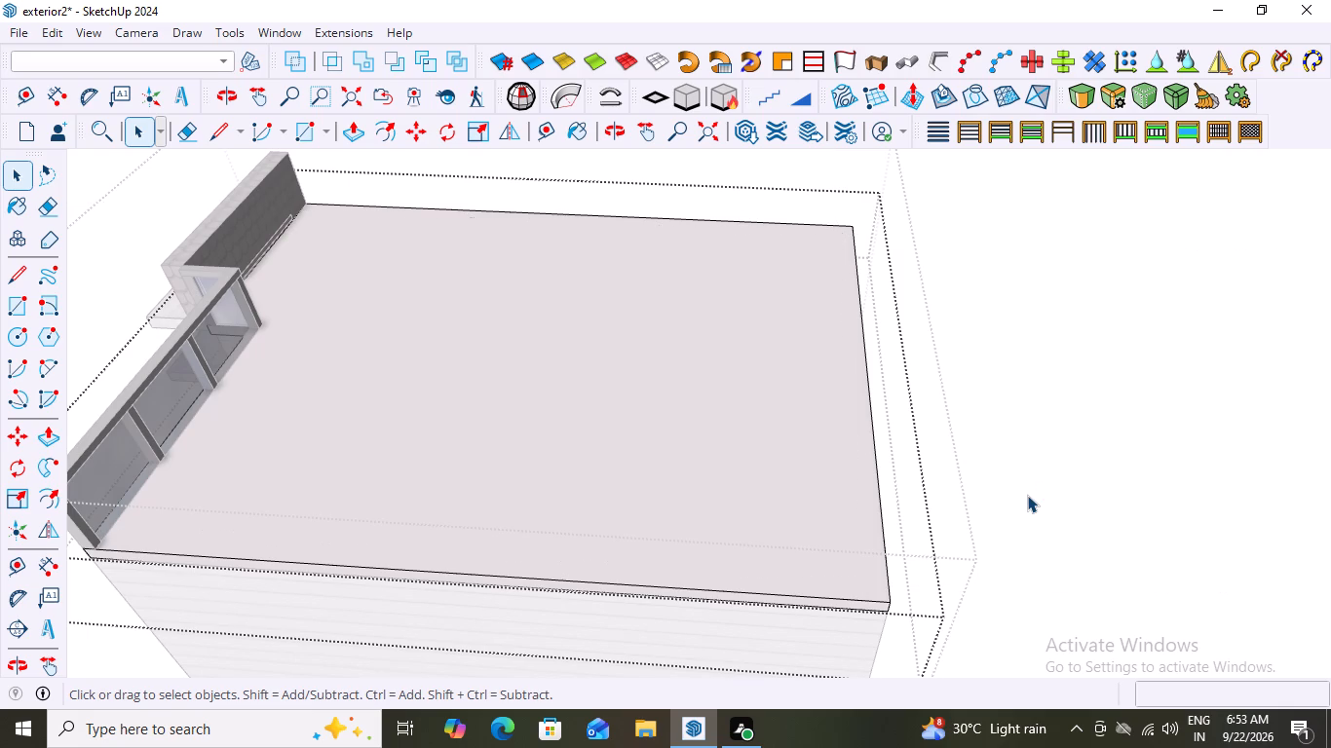
{"action": "key", "text": "ctrl+z"}
{"action": "left_click", "coordinate": [1027, 495]}
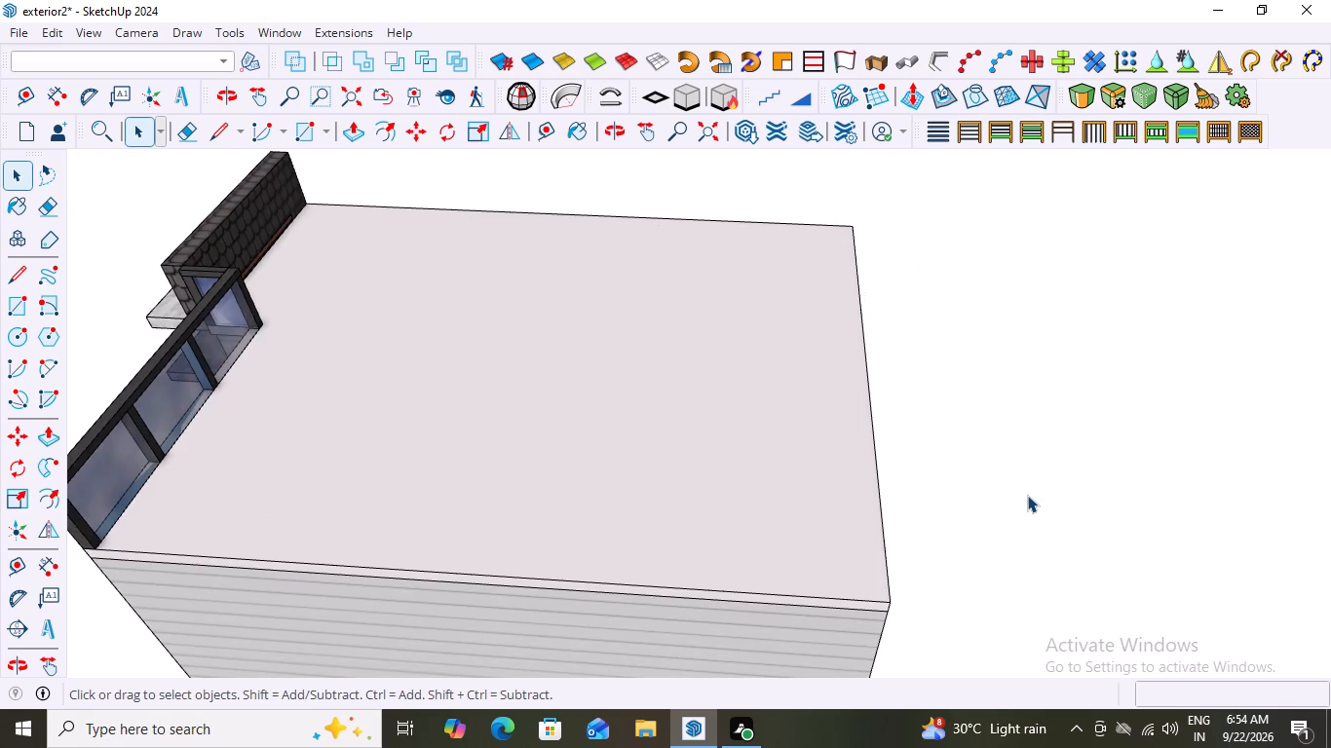
Reopen the roof slab group inside the house group and select its top face together with the bounding edges.
{"action": "scroll", "coordinate": [1027, 495], "scroll_direction": "down", "scroll_amount": 8}
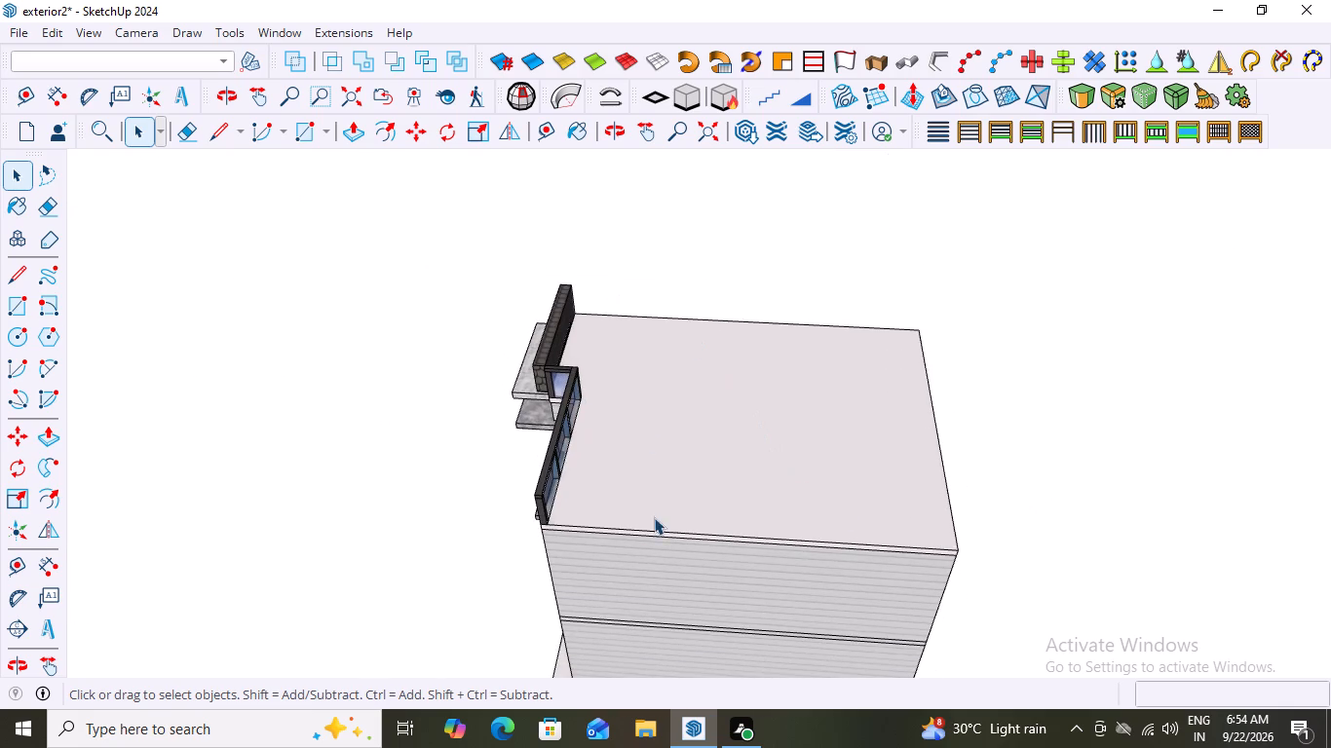
{"action": "middle_click_drag", "start_coordinate": [678, 529], "coordinate": [738, 546]}
{"action": "scroll", "coordinate": [721, 546], "scroll_direction": "up", "scroll_amount": 2}
{"action": "scroll", "coordinate": [623, 576], "scroll_direction": "up", "scroll_amount": 3}
{"action": "scroll", "coordinate": [559, 517], "scroll_direction": "up", "scroll_amount": 1}
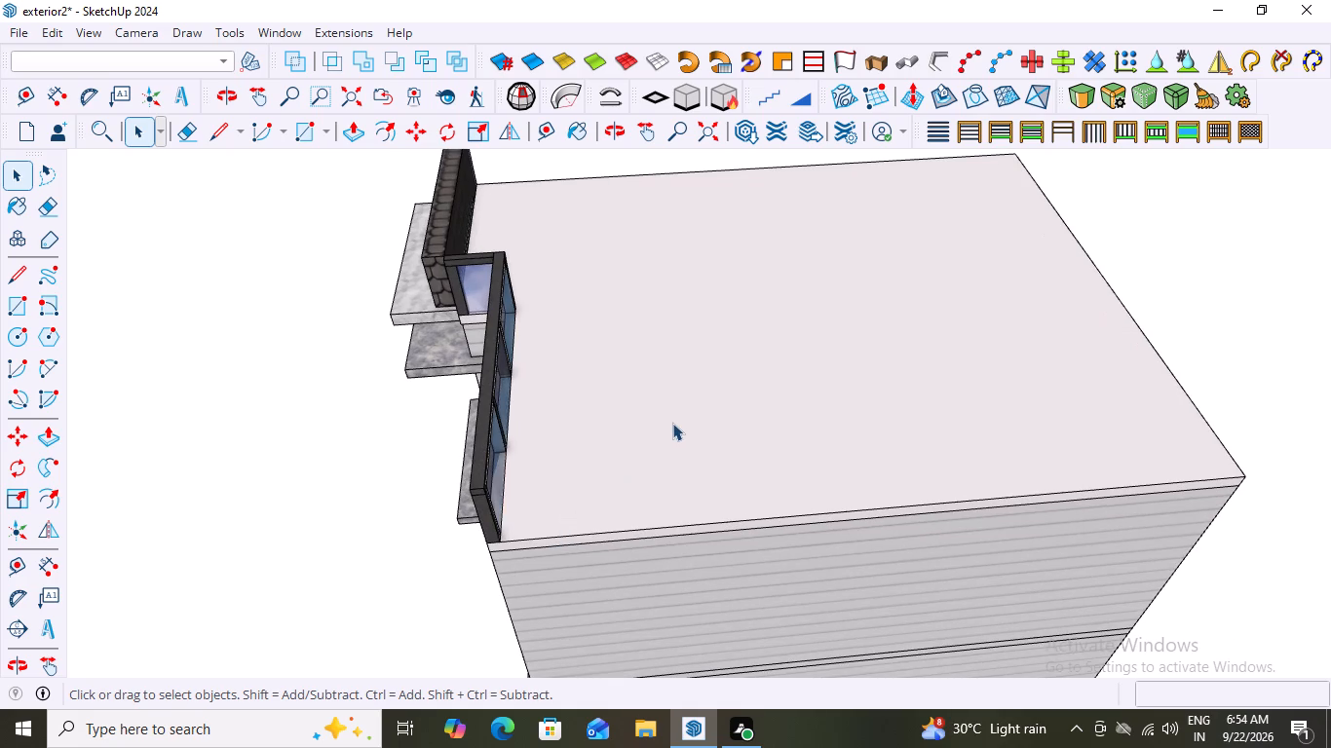
{"action": "double_click", "coordinate": [672, 423]}
{"action": "scroll", "coordinate": [725, 557], "scroll_direction": "up", "scroll_amount": 1}
{"action": "scroll", "coordinate": [716, 549], "scroll_direction": "down", "scroll_amount": 4}
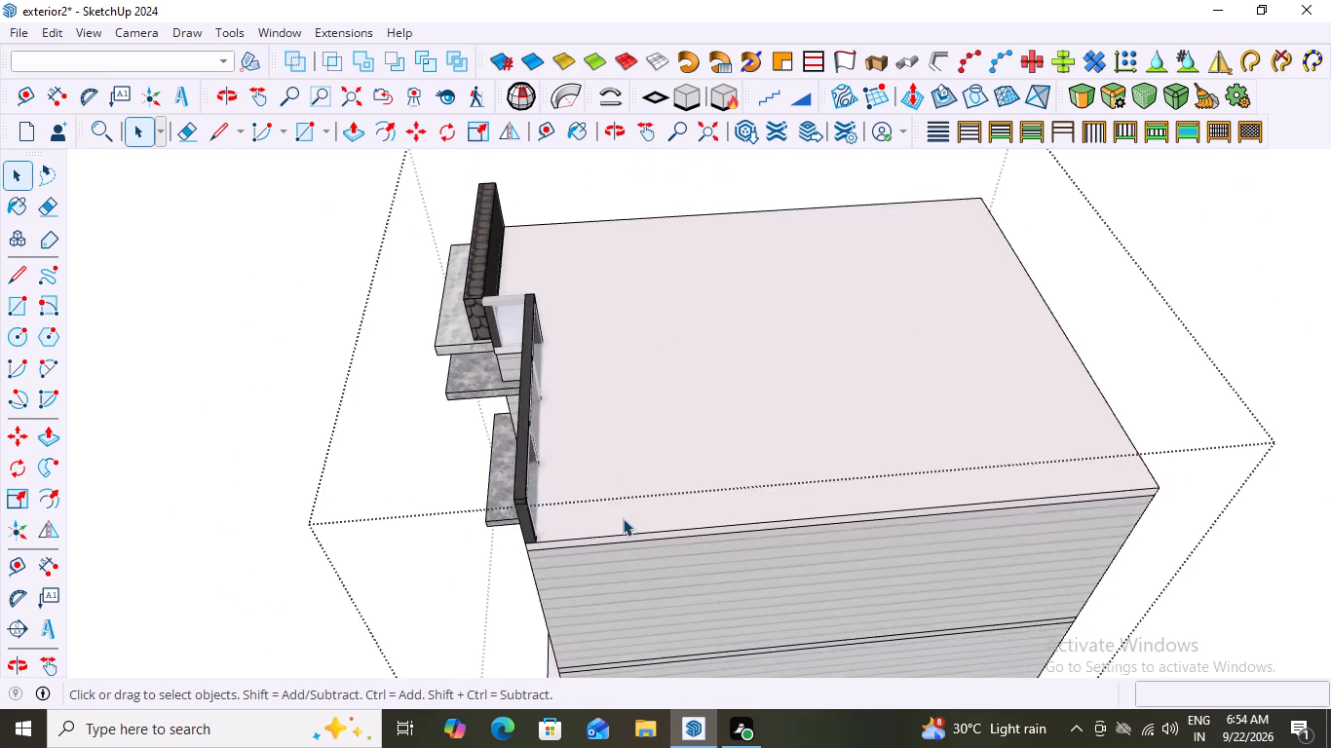
{"action": "scroll", "coordinate": [623, 518], "scroll_direction": "down", "scroll_amount": 2}
{"action": "middle_click_drag", "start_coordinate": [878, 548], "coordinate": [810, 548]}
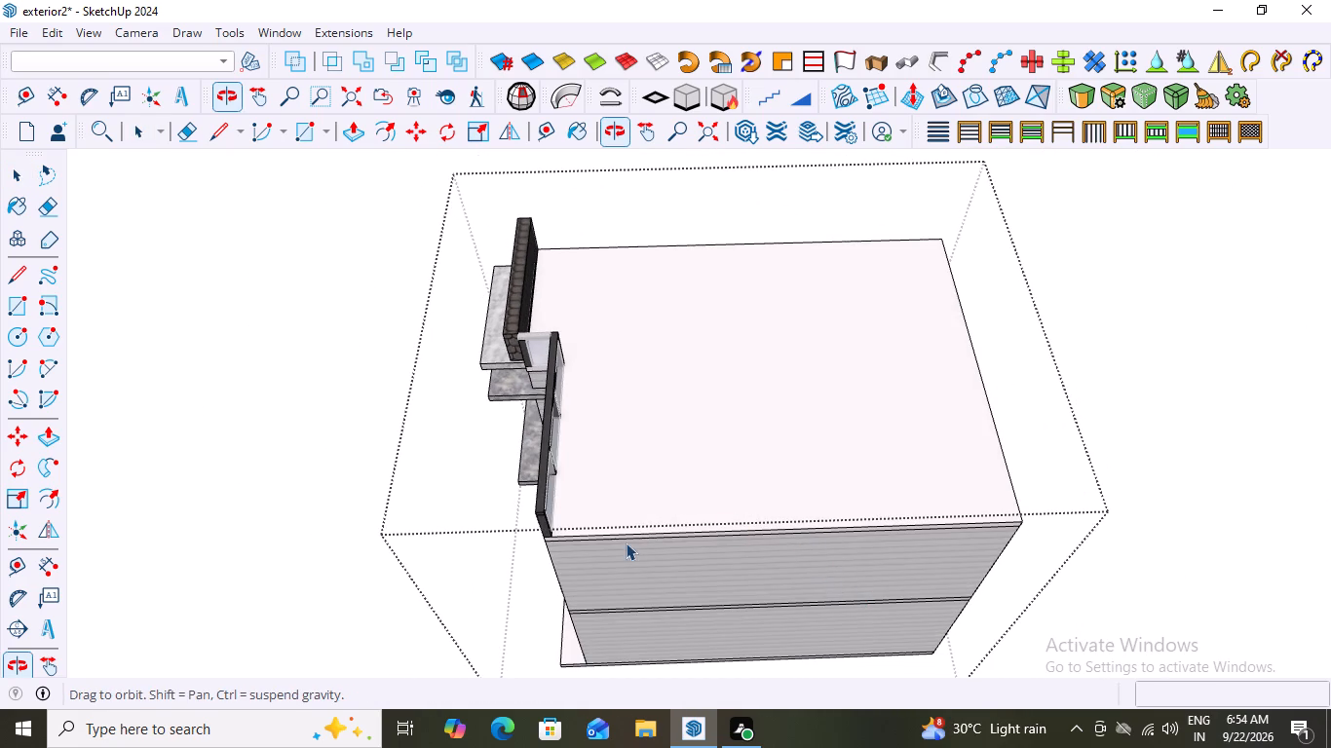
{"action": "middle_click_drag", "start_coordinate": [664, 495], "coordinate": [671, 442]}
{"action": "scroll", "coordinate": [570, 522], "scroll_direction": "up", "scroll_amount": 2}
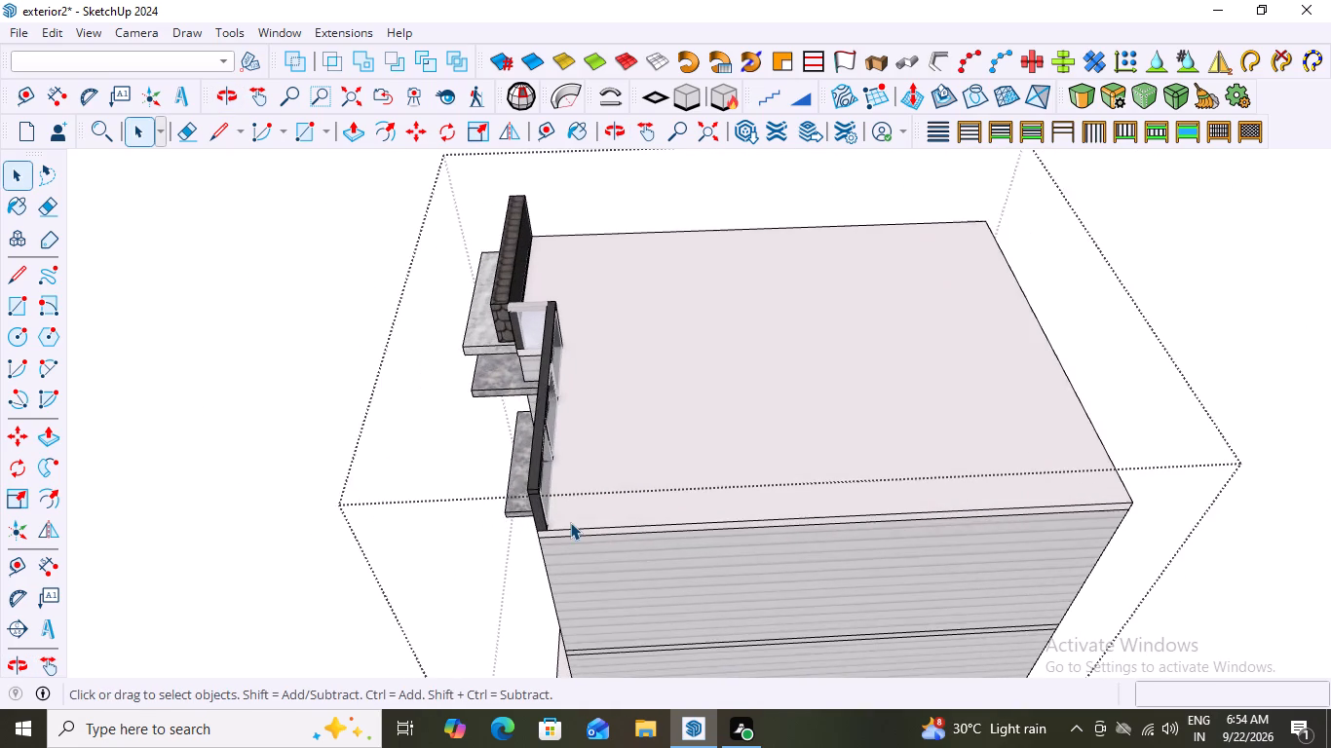
{"action": "scroll", "coordinate": [570, 522], "scroll_direction": "up", "scroll_amount": 2}
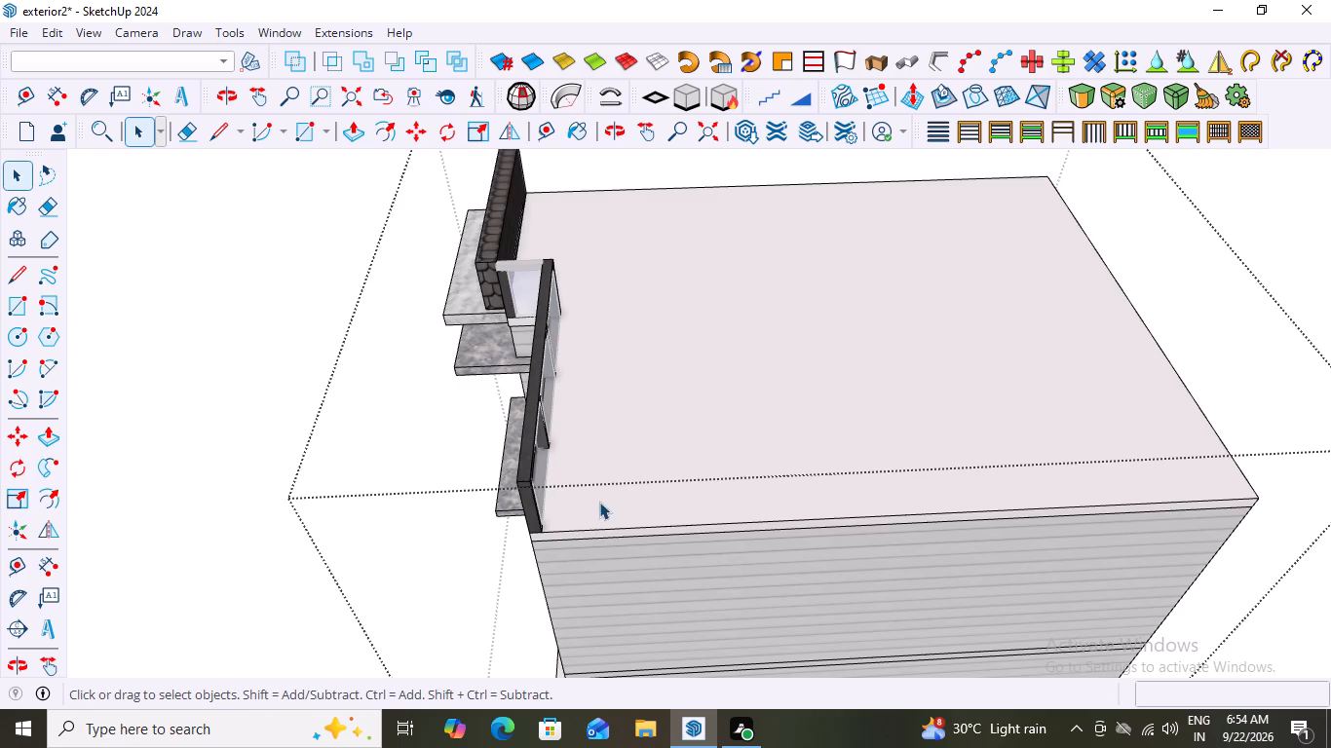
{"action": "double_click", "coordinate": [726, 519]}
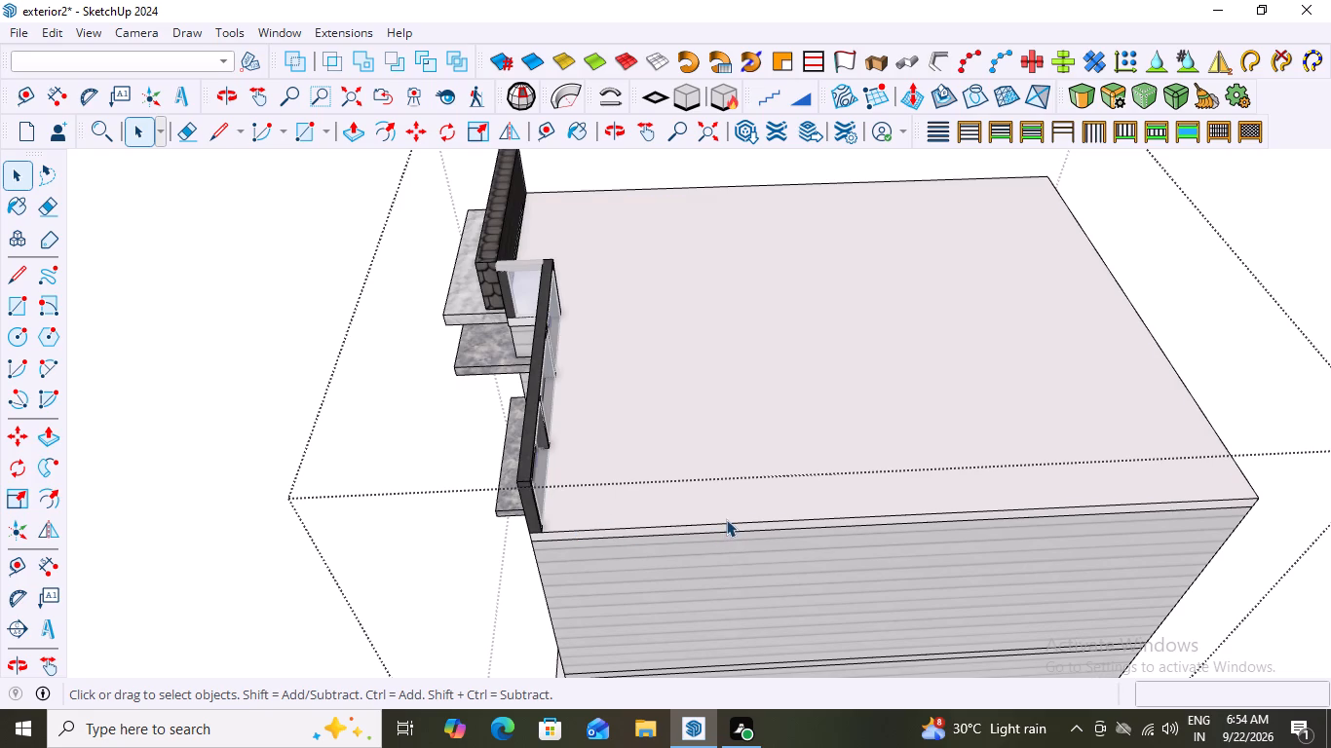
{"action": "left_click", "coordinate": [728, 520]}
{"action": "left_click", "coordinate": [728, 520]}
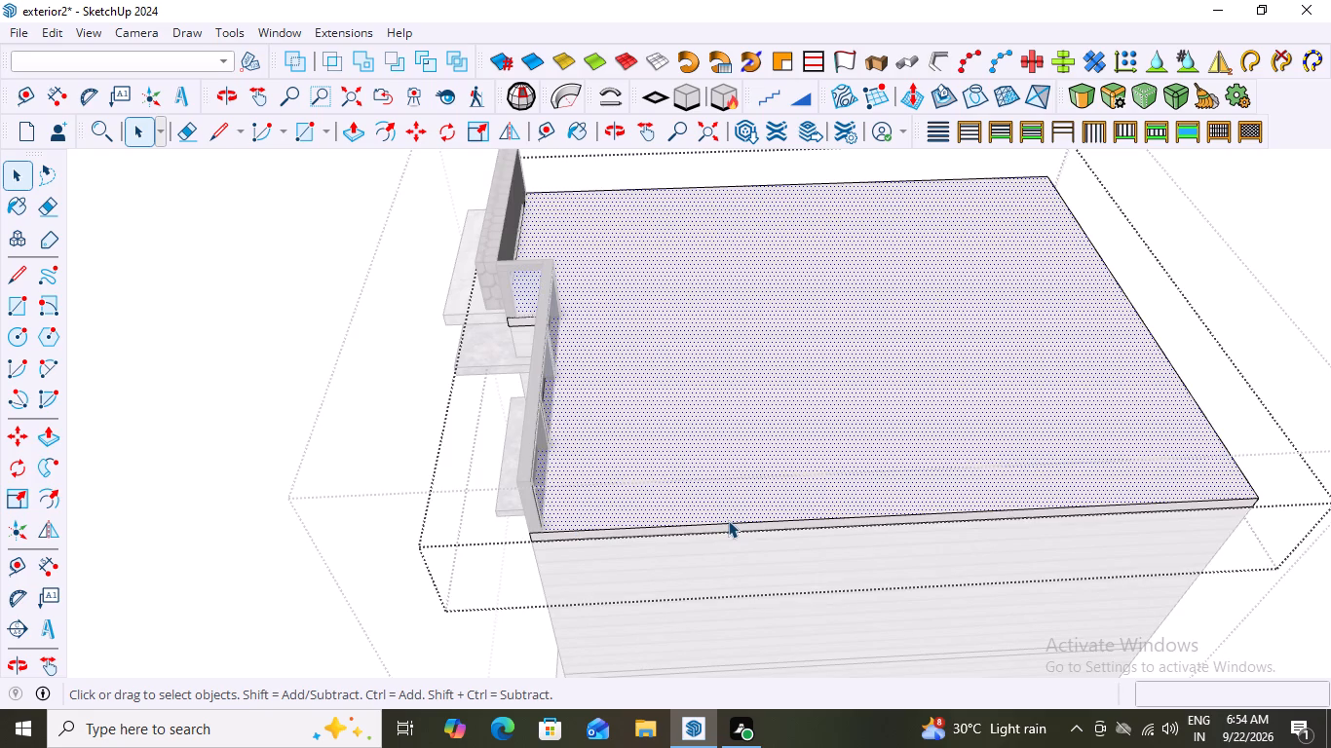
{"action": "left_click", "coordinate": [728, 520]}
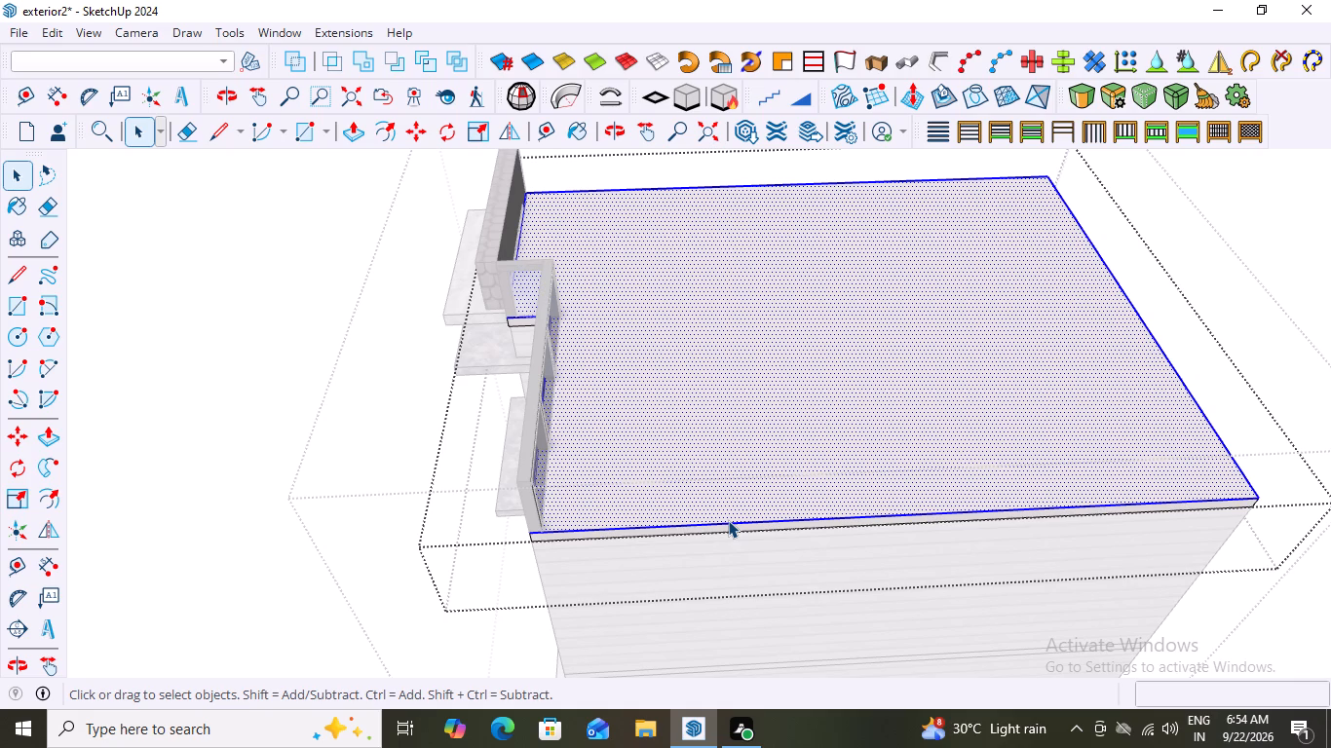
{"action": "left_click", "coordinate": [728, 520]}
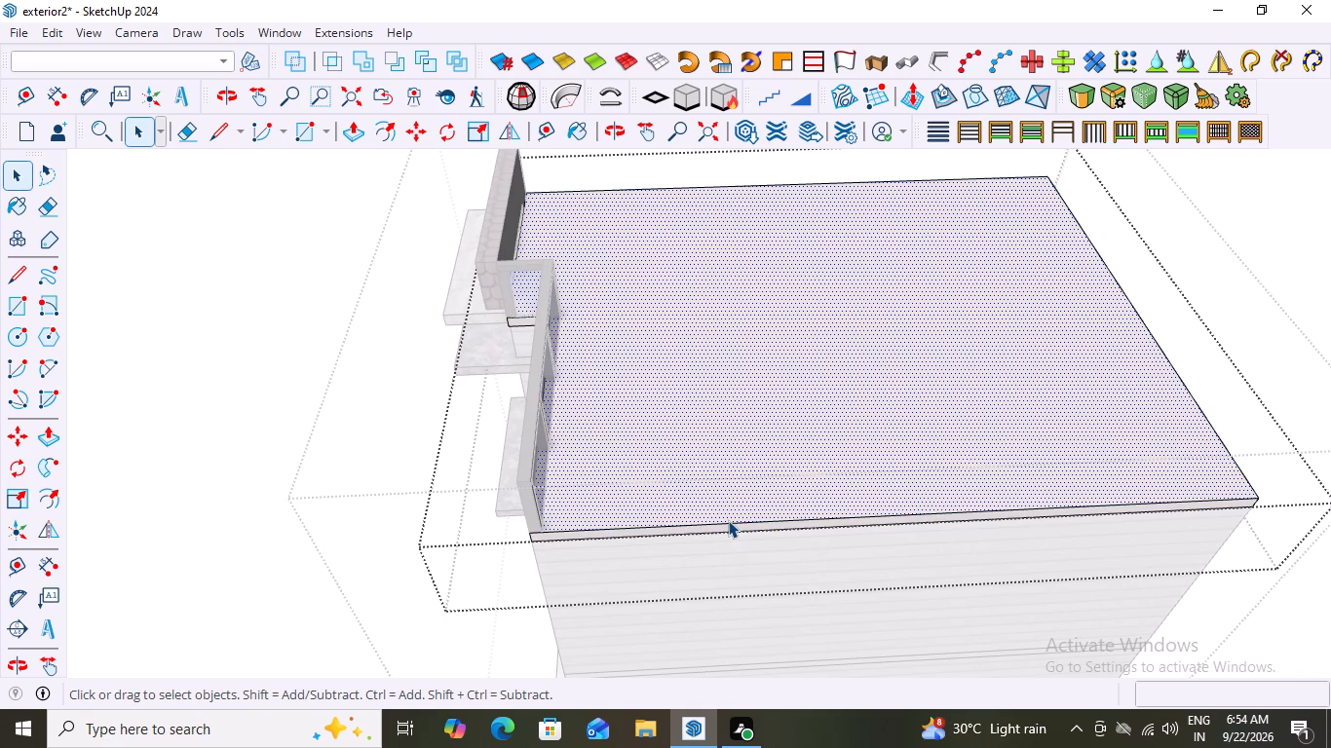
{"action": "left_click", "coordinate": [728, 520]}
{"action": "left_click", "coordinate": [728, 520]}
{"action": "left_click", "coordinate": [728, 520]}
{"action": "left_click", "coordinate": [728, 520]}
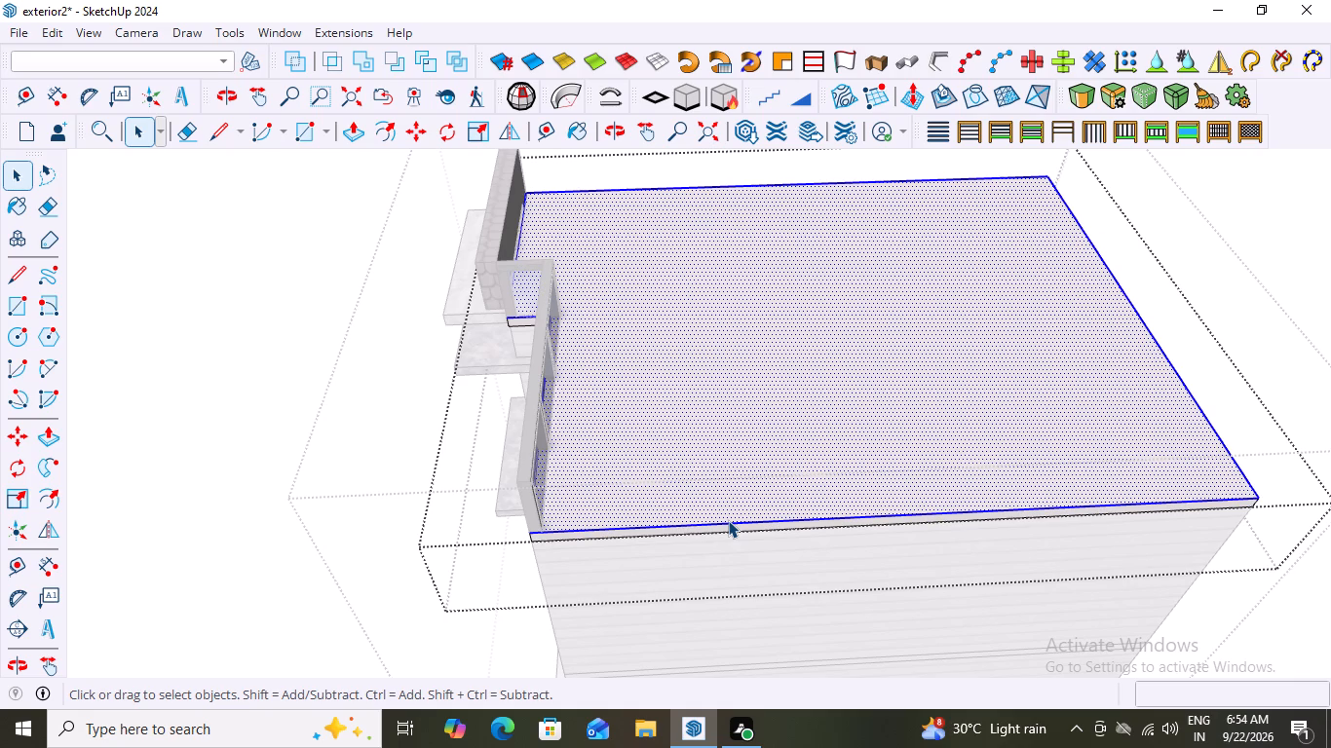
{"action": "triple_click", "coordinate": [728, 520]}
{"action": "double_click", "coordinate": [728, 520]}
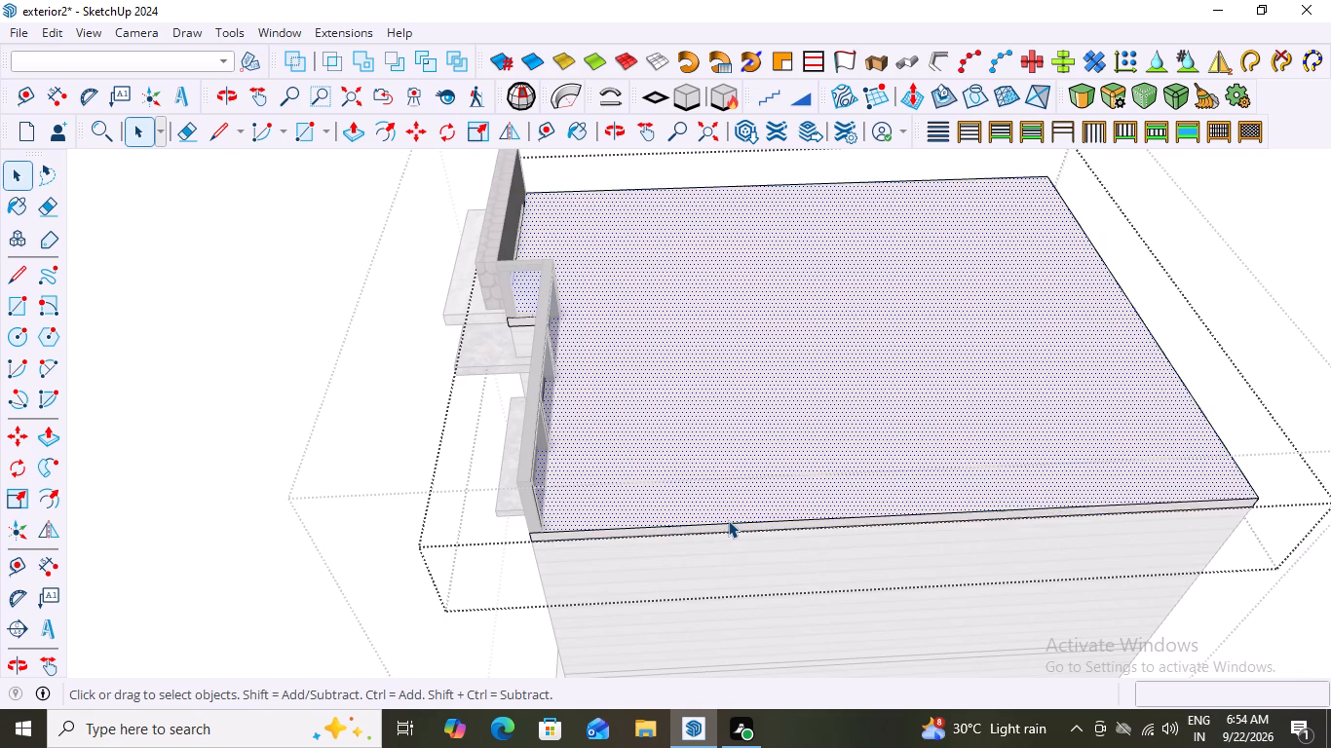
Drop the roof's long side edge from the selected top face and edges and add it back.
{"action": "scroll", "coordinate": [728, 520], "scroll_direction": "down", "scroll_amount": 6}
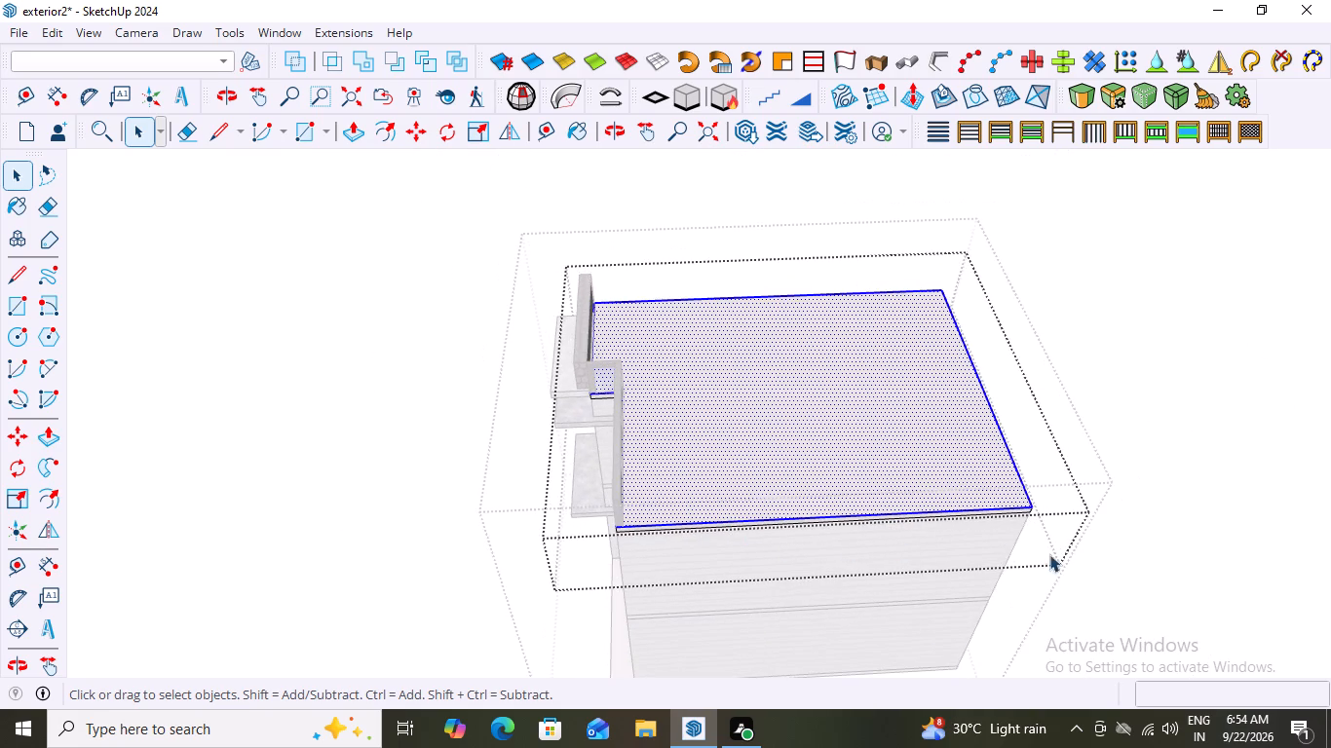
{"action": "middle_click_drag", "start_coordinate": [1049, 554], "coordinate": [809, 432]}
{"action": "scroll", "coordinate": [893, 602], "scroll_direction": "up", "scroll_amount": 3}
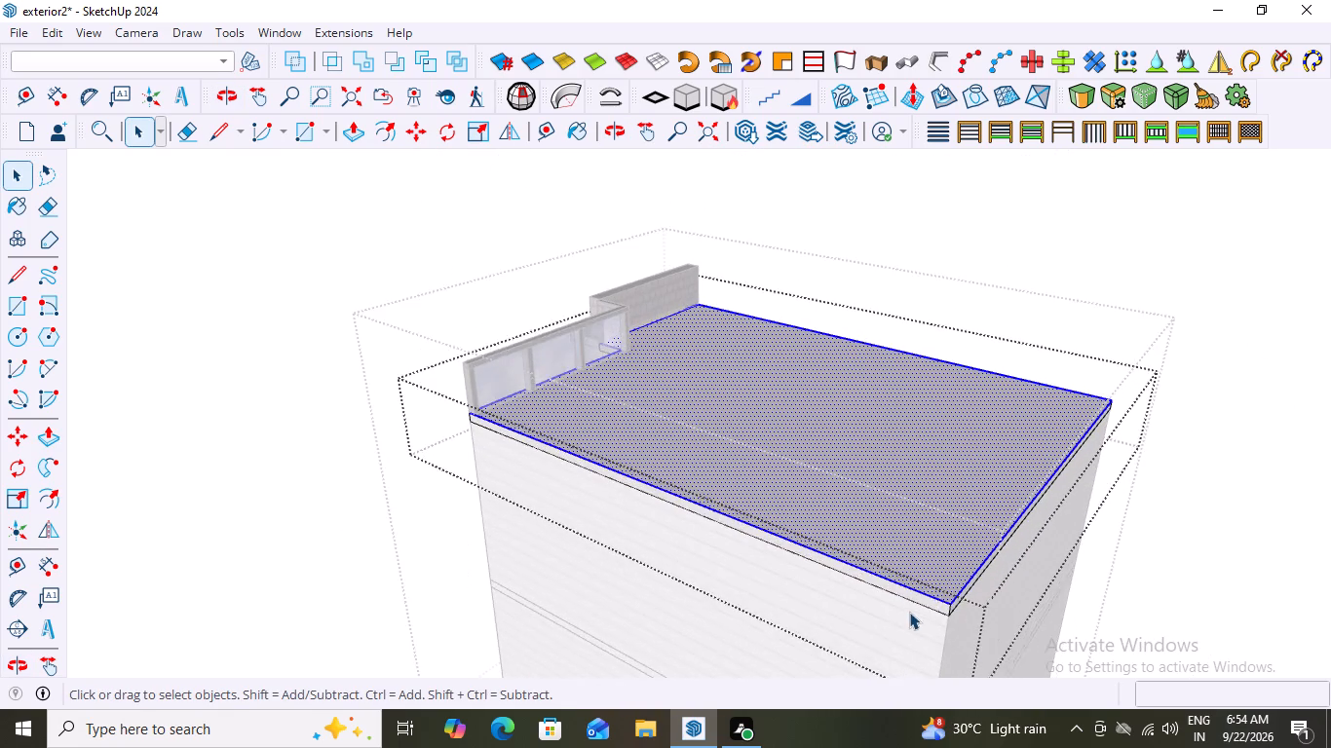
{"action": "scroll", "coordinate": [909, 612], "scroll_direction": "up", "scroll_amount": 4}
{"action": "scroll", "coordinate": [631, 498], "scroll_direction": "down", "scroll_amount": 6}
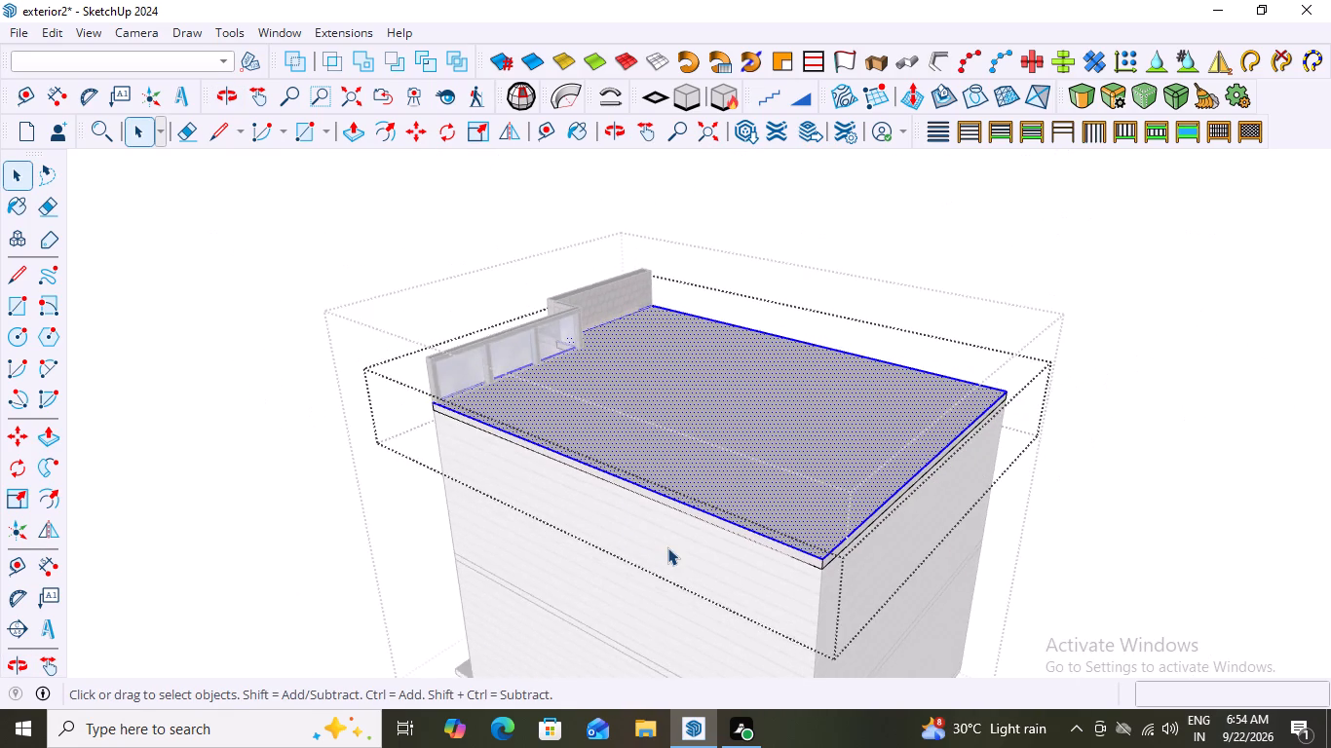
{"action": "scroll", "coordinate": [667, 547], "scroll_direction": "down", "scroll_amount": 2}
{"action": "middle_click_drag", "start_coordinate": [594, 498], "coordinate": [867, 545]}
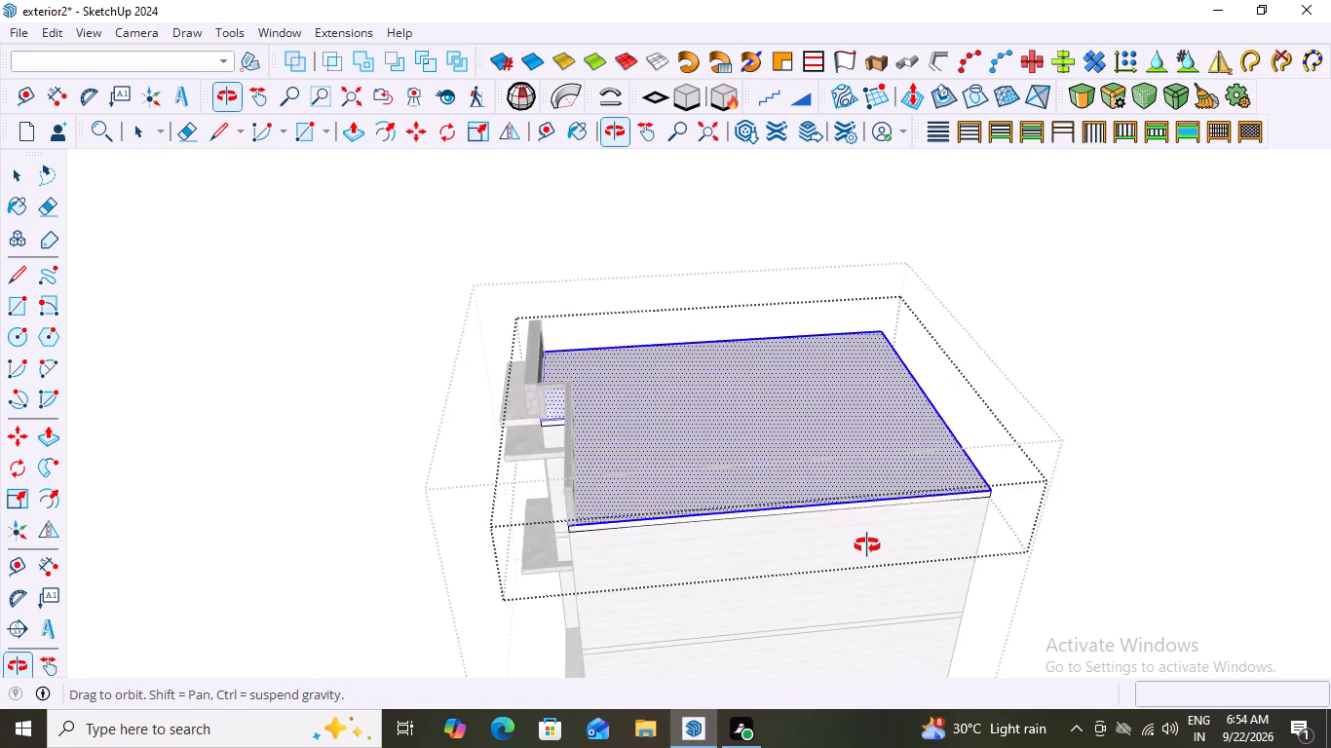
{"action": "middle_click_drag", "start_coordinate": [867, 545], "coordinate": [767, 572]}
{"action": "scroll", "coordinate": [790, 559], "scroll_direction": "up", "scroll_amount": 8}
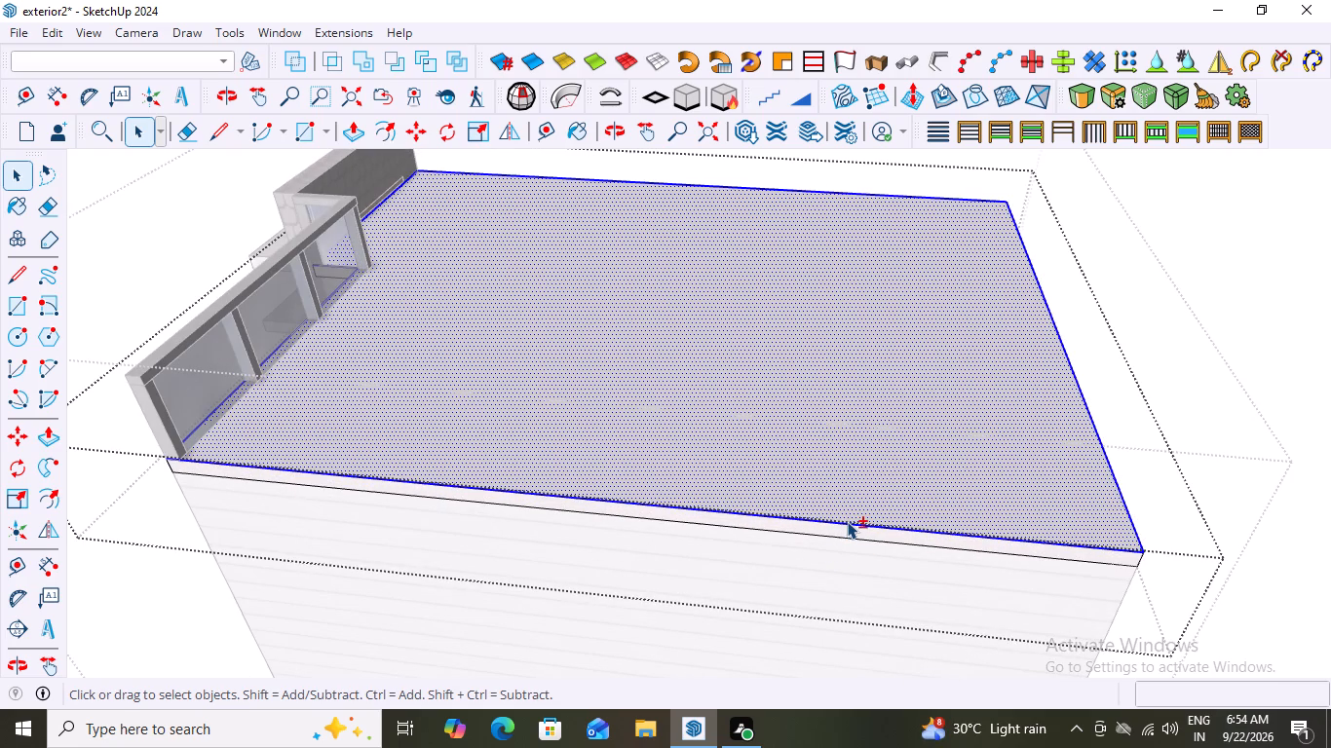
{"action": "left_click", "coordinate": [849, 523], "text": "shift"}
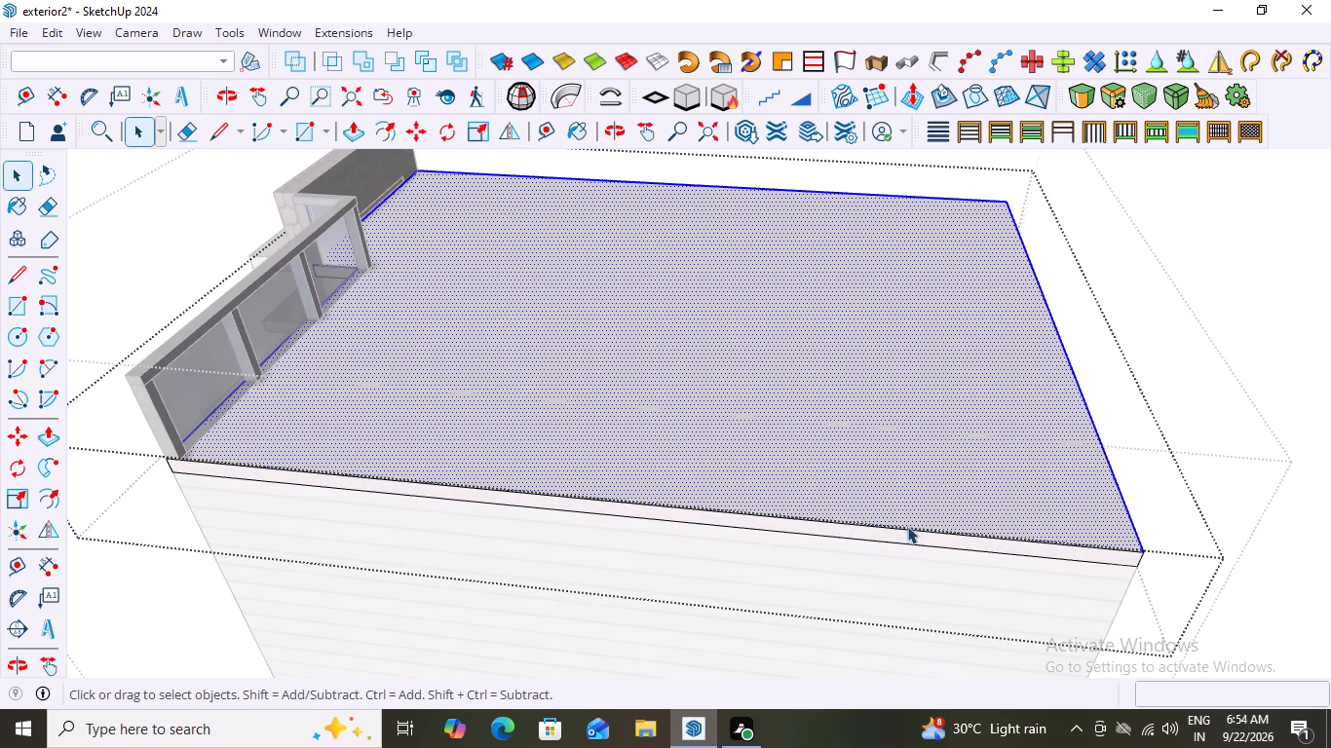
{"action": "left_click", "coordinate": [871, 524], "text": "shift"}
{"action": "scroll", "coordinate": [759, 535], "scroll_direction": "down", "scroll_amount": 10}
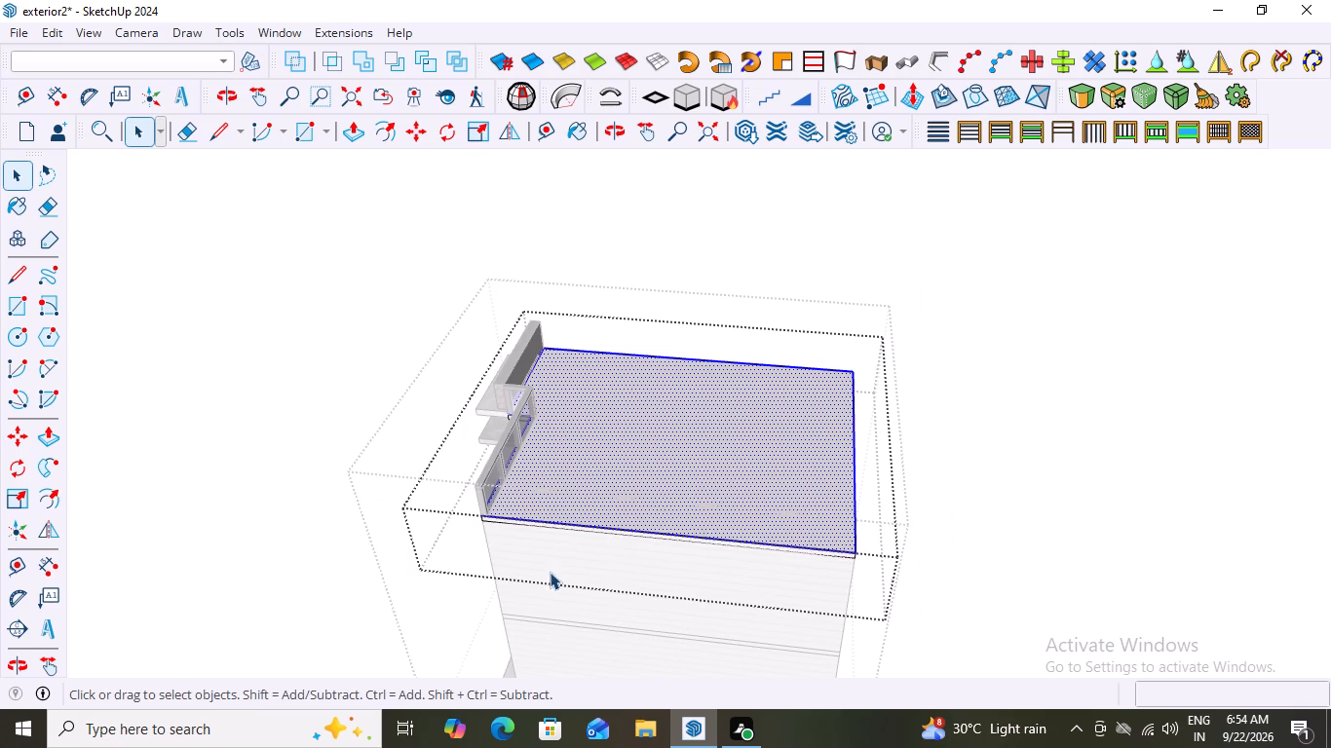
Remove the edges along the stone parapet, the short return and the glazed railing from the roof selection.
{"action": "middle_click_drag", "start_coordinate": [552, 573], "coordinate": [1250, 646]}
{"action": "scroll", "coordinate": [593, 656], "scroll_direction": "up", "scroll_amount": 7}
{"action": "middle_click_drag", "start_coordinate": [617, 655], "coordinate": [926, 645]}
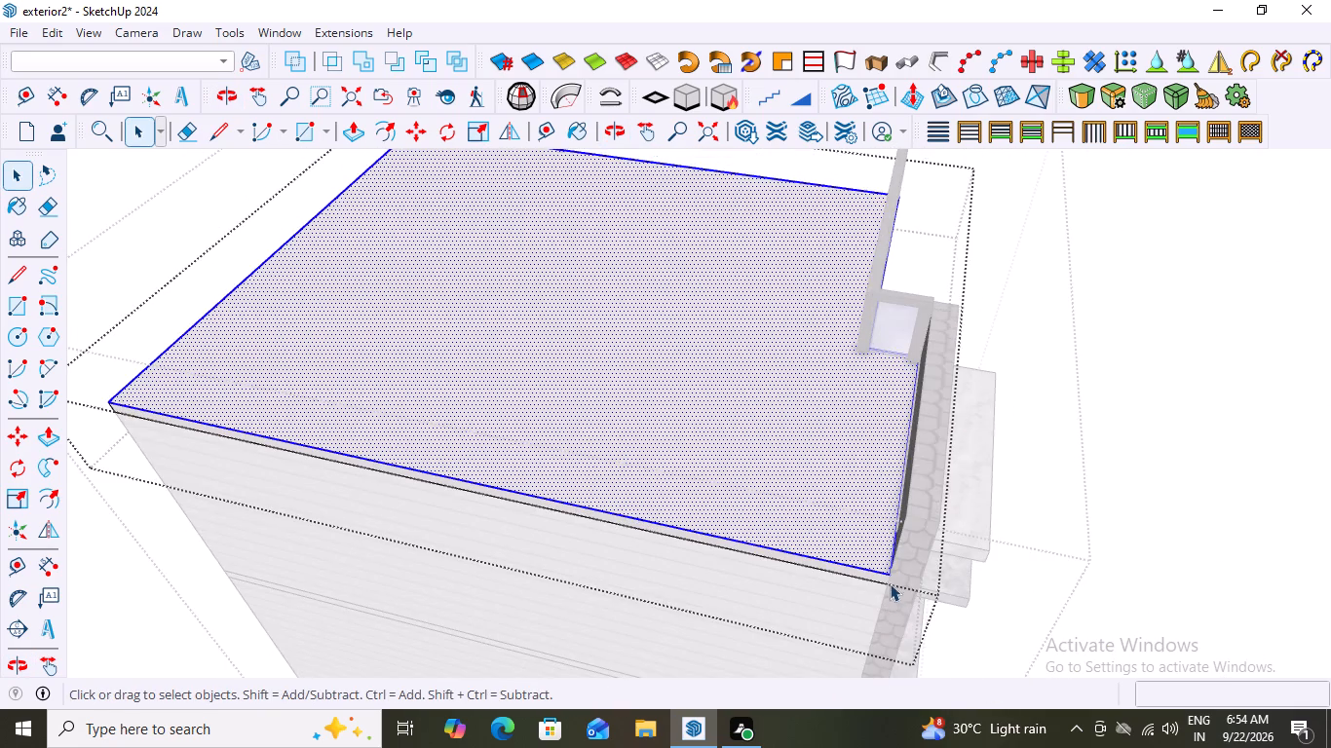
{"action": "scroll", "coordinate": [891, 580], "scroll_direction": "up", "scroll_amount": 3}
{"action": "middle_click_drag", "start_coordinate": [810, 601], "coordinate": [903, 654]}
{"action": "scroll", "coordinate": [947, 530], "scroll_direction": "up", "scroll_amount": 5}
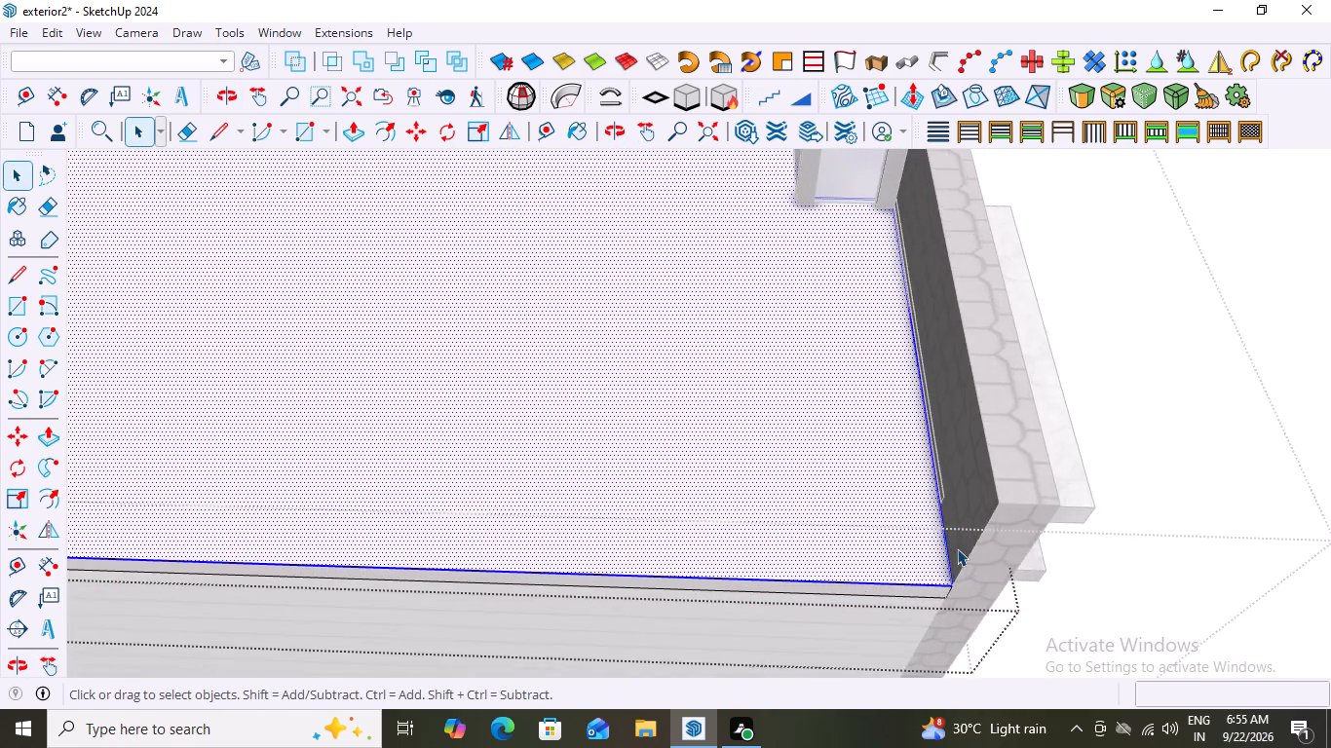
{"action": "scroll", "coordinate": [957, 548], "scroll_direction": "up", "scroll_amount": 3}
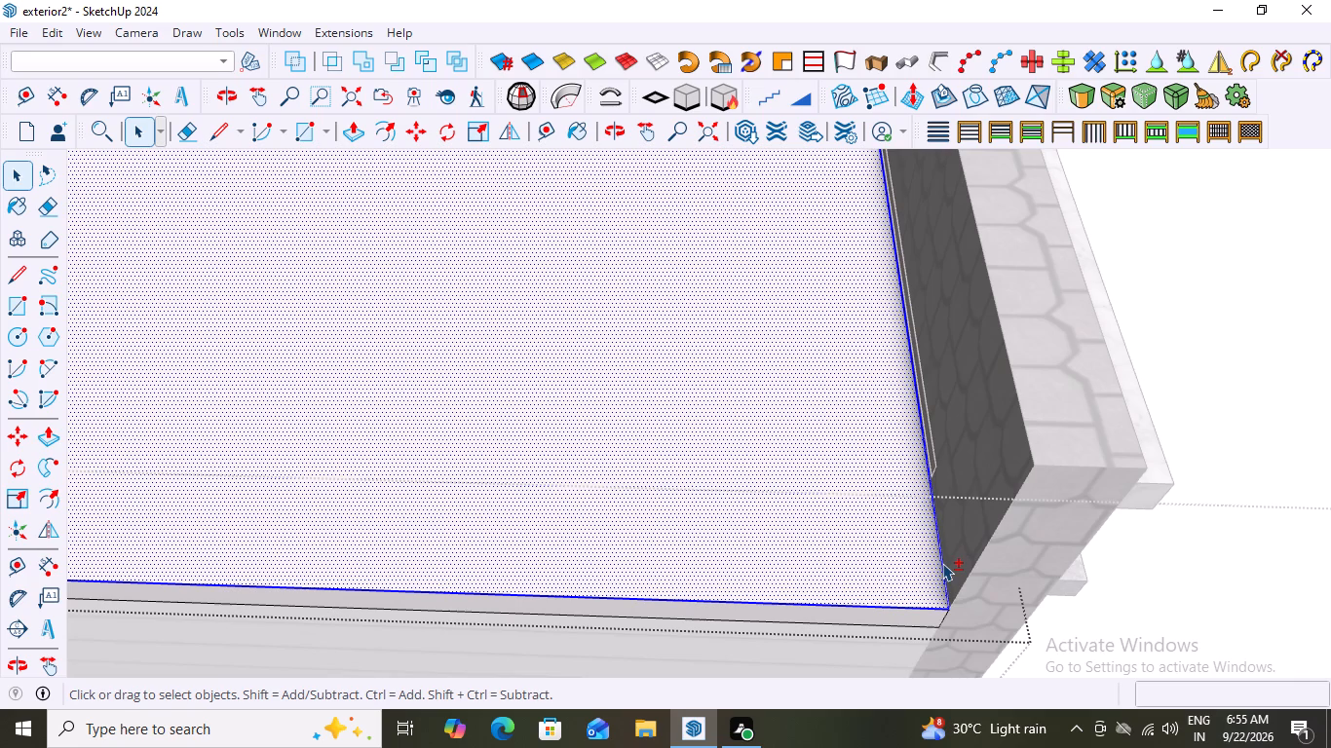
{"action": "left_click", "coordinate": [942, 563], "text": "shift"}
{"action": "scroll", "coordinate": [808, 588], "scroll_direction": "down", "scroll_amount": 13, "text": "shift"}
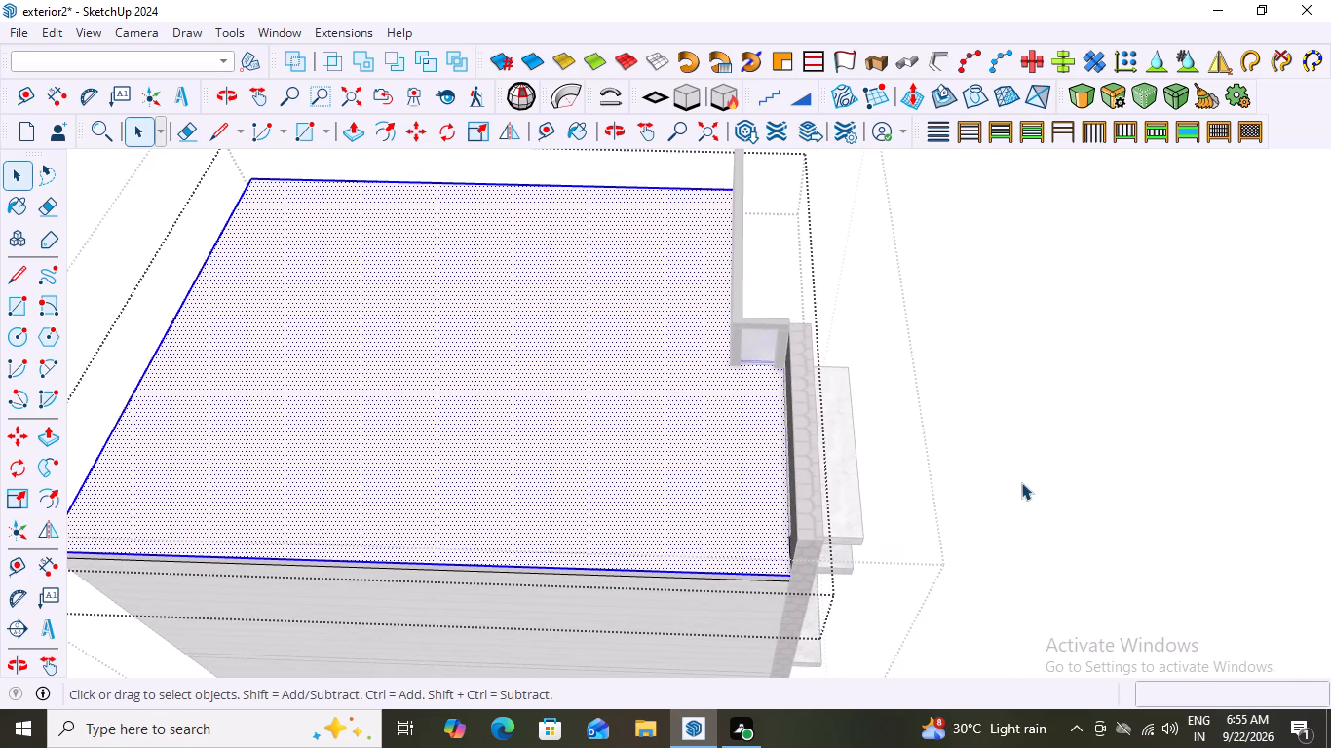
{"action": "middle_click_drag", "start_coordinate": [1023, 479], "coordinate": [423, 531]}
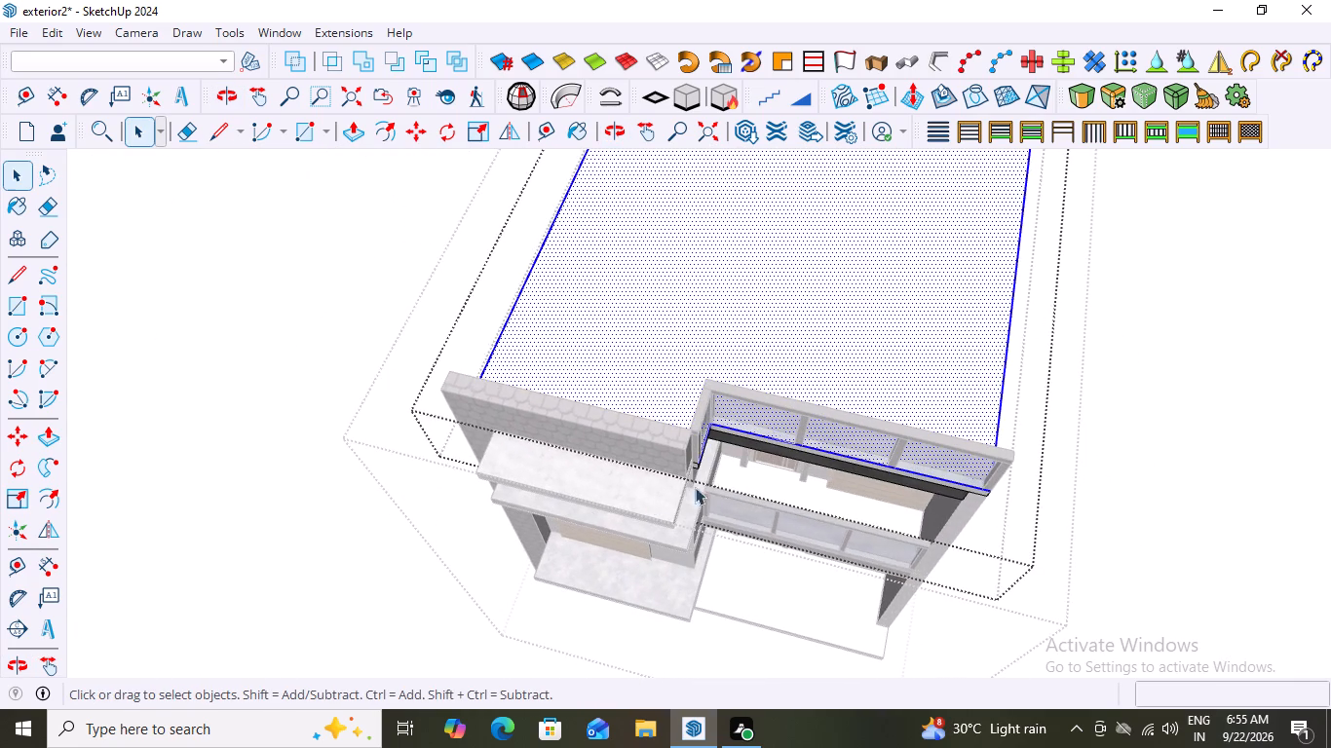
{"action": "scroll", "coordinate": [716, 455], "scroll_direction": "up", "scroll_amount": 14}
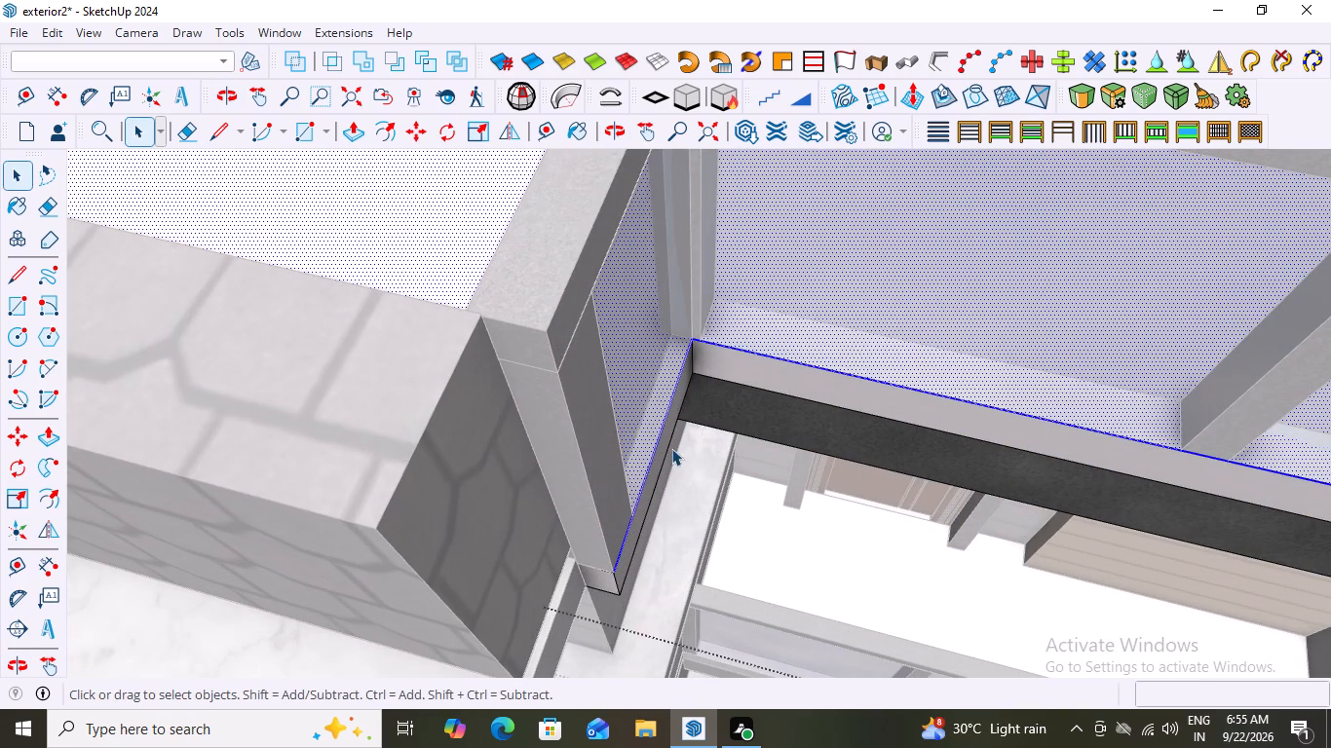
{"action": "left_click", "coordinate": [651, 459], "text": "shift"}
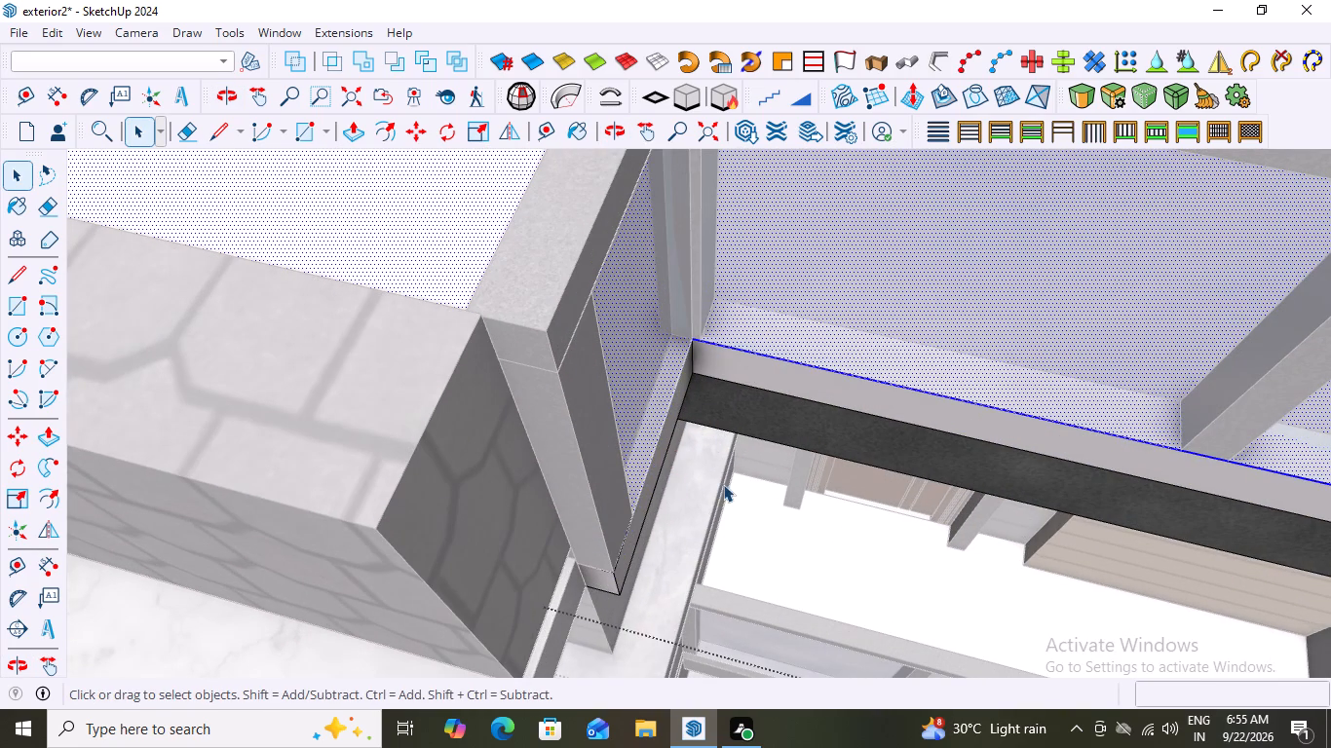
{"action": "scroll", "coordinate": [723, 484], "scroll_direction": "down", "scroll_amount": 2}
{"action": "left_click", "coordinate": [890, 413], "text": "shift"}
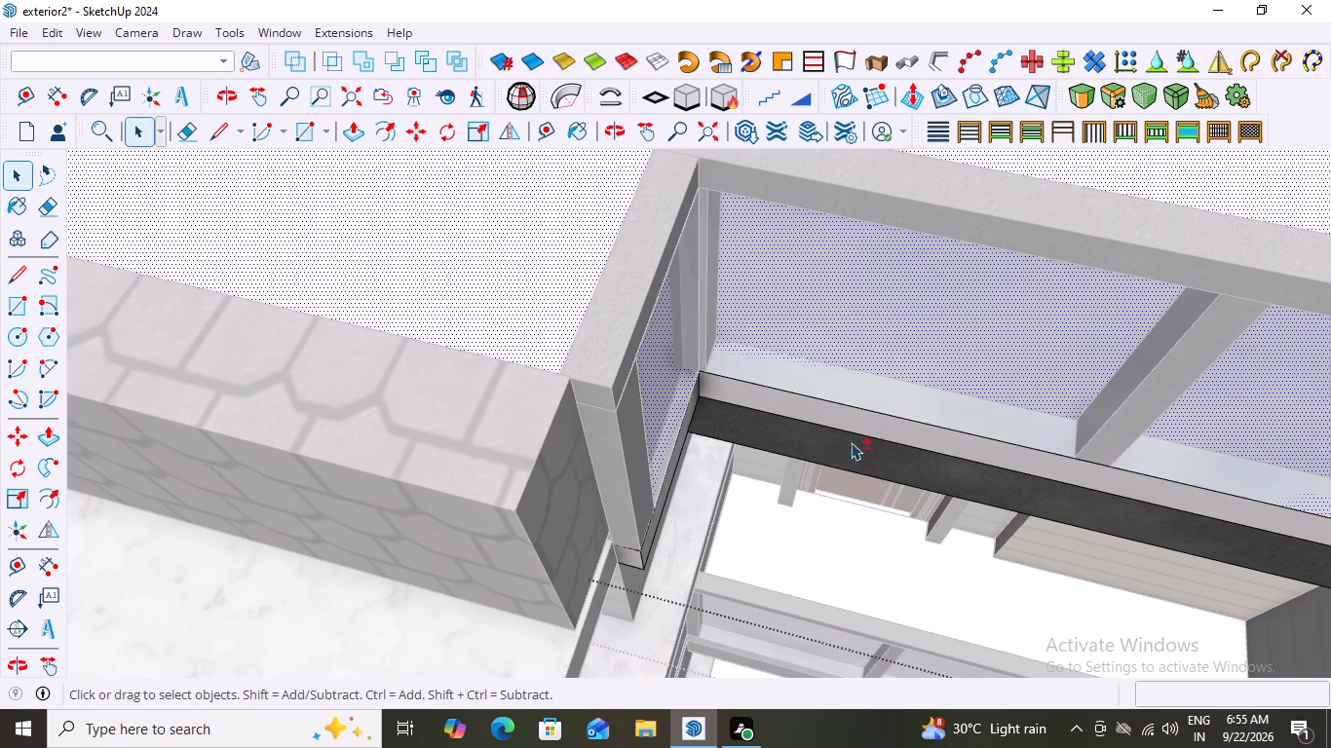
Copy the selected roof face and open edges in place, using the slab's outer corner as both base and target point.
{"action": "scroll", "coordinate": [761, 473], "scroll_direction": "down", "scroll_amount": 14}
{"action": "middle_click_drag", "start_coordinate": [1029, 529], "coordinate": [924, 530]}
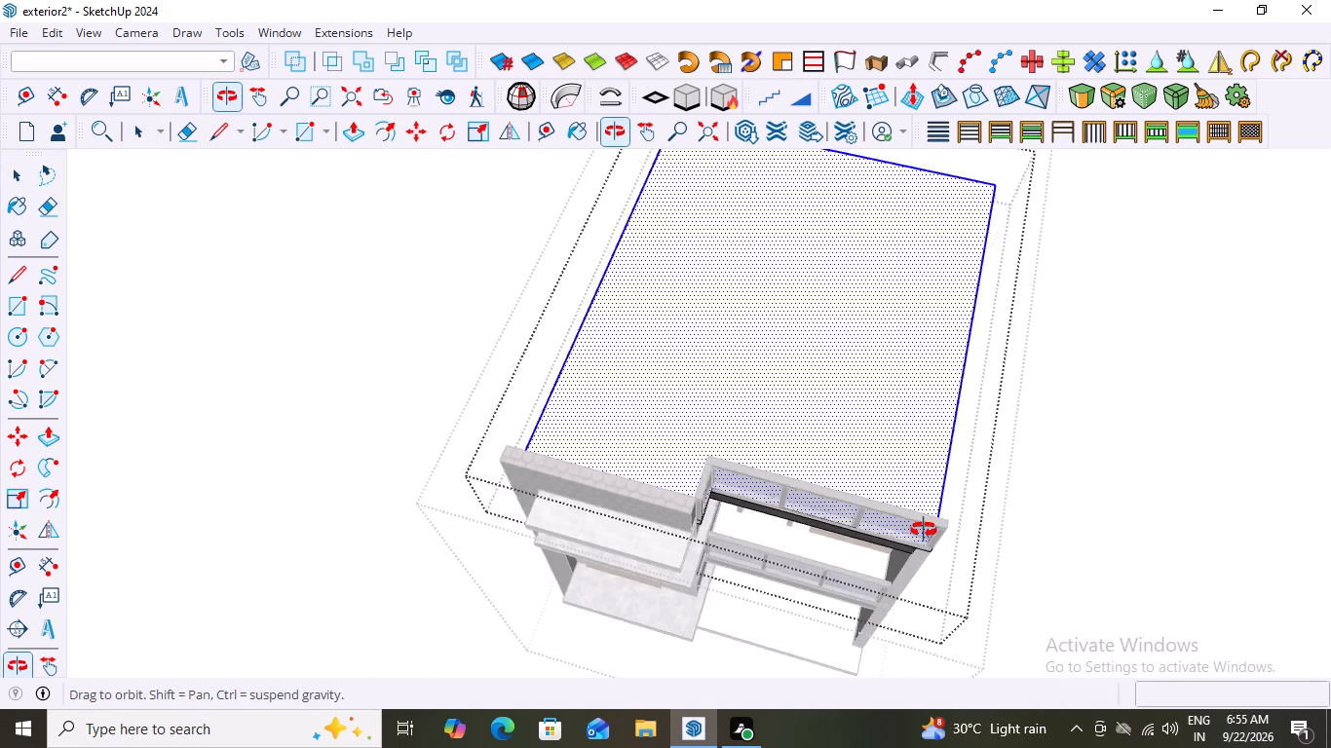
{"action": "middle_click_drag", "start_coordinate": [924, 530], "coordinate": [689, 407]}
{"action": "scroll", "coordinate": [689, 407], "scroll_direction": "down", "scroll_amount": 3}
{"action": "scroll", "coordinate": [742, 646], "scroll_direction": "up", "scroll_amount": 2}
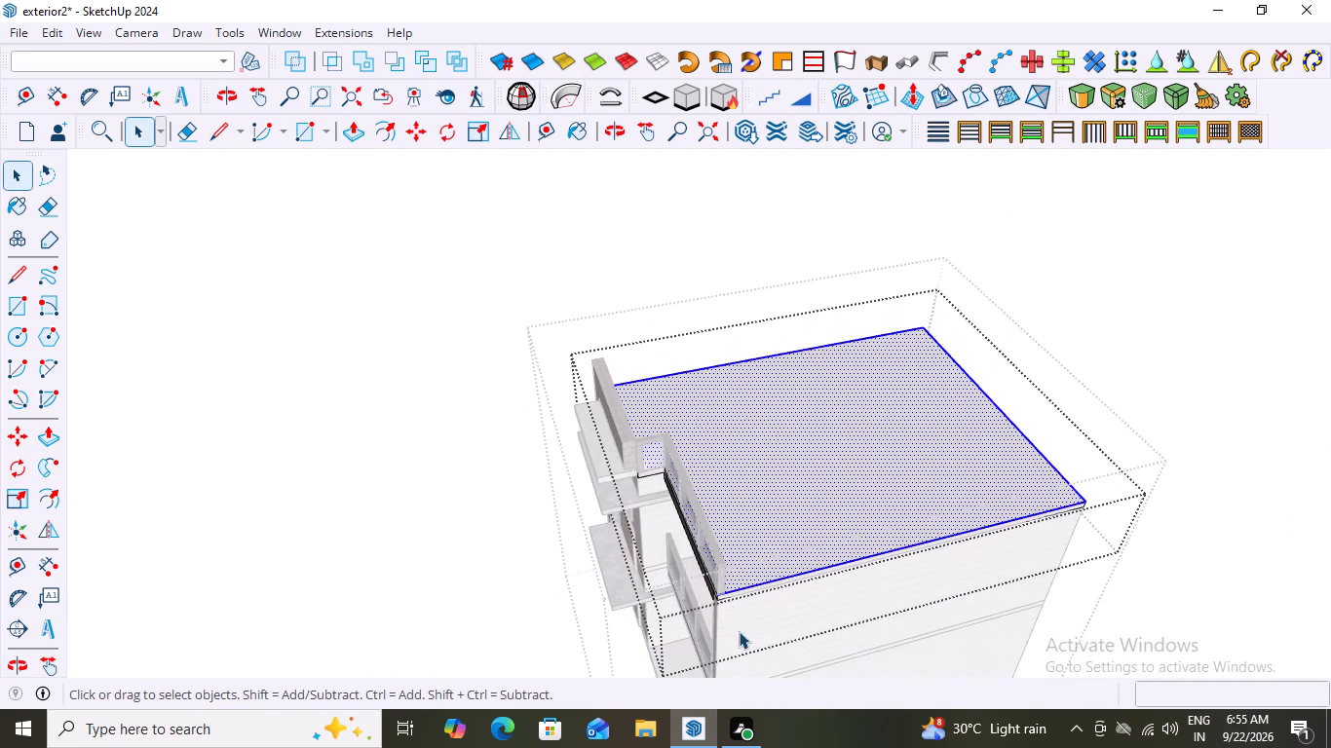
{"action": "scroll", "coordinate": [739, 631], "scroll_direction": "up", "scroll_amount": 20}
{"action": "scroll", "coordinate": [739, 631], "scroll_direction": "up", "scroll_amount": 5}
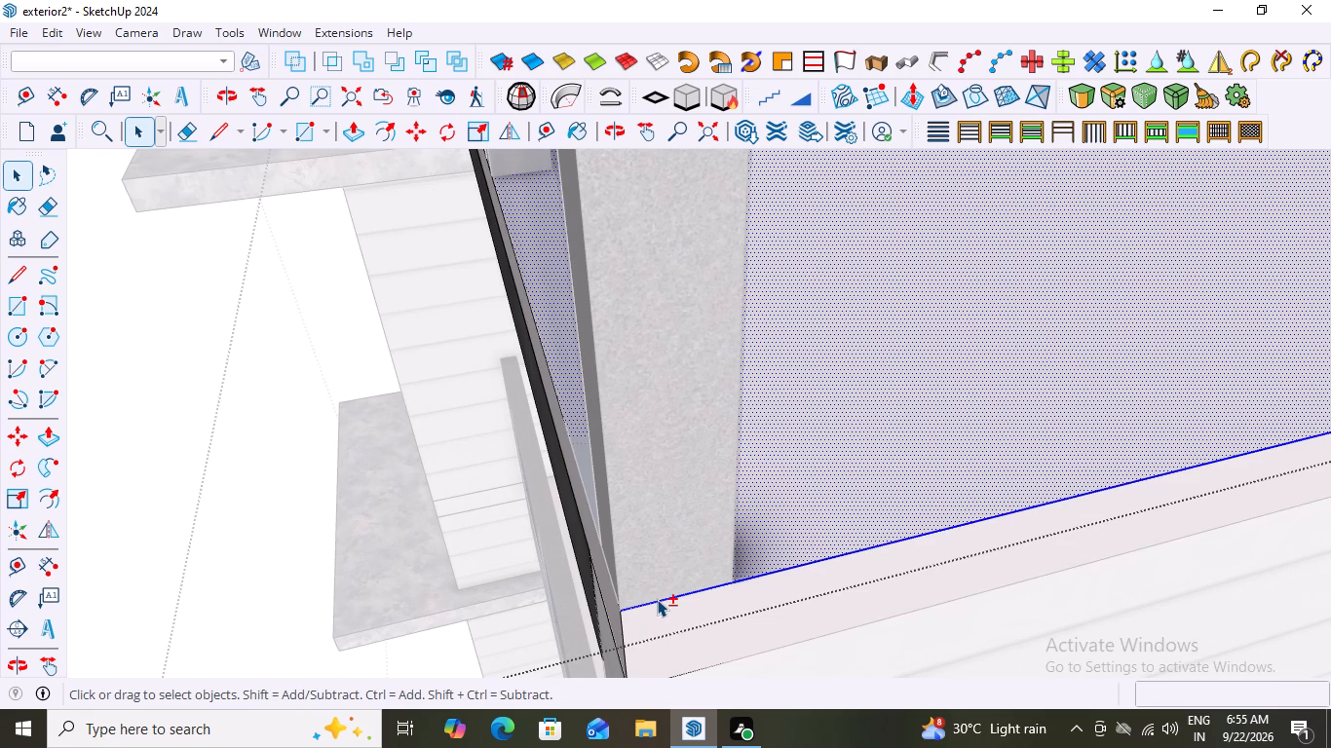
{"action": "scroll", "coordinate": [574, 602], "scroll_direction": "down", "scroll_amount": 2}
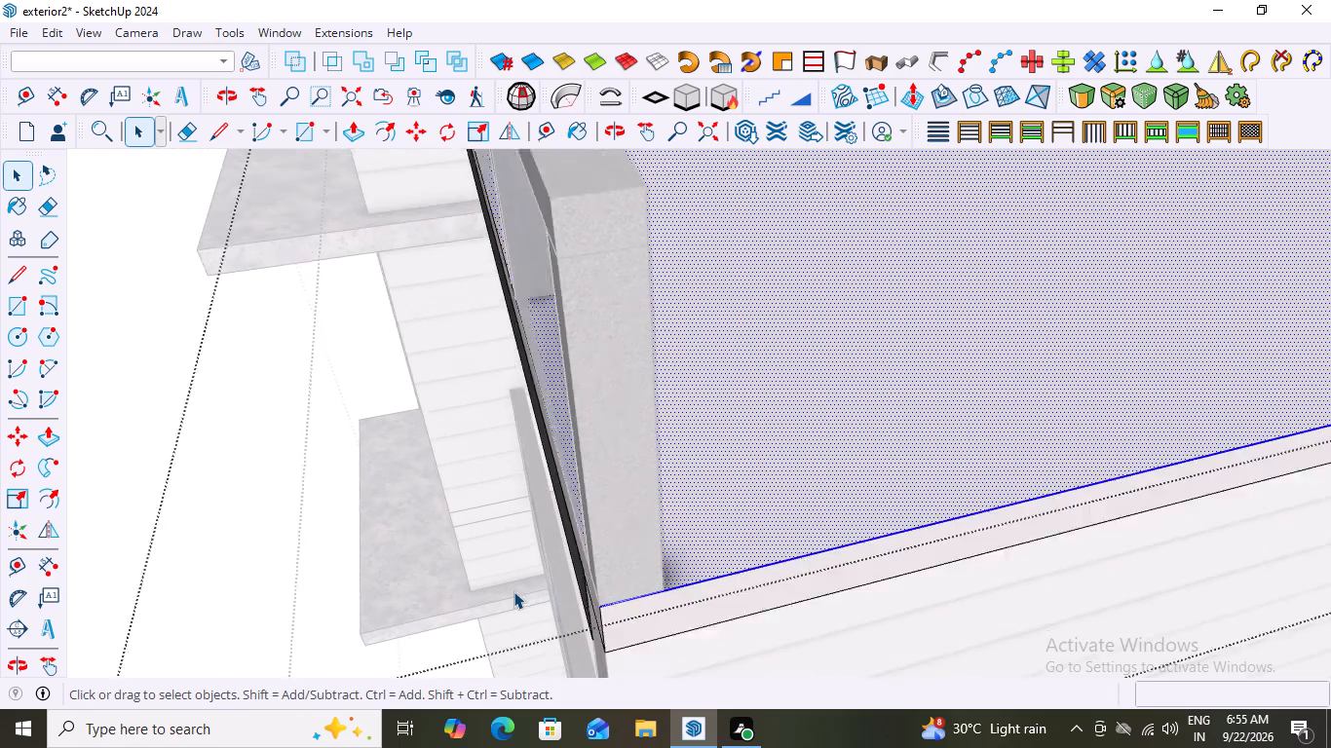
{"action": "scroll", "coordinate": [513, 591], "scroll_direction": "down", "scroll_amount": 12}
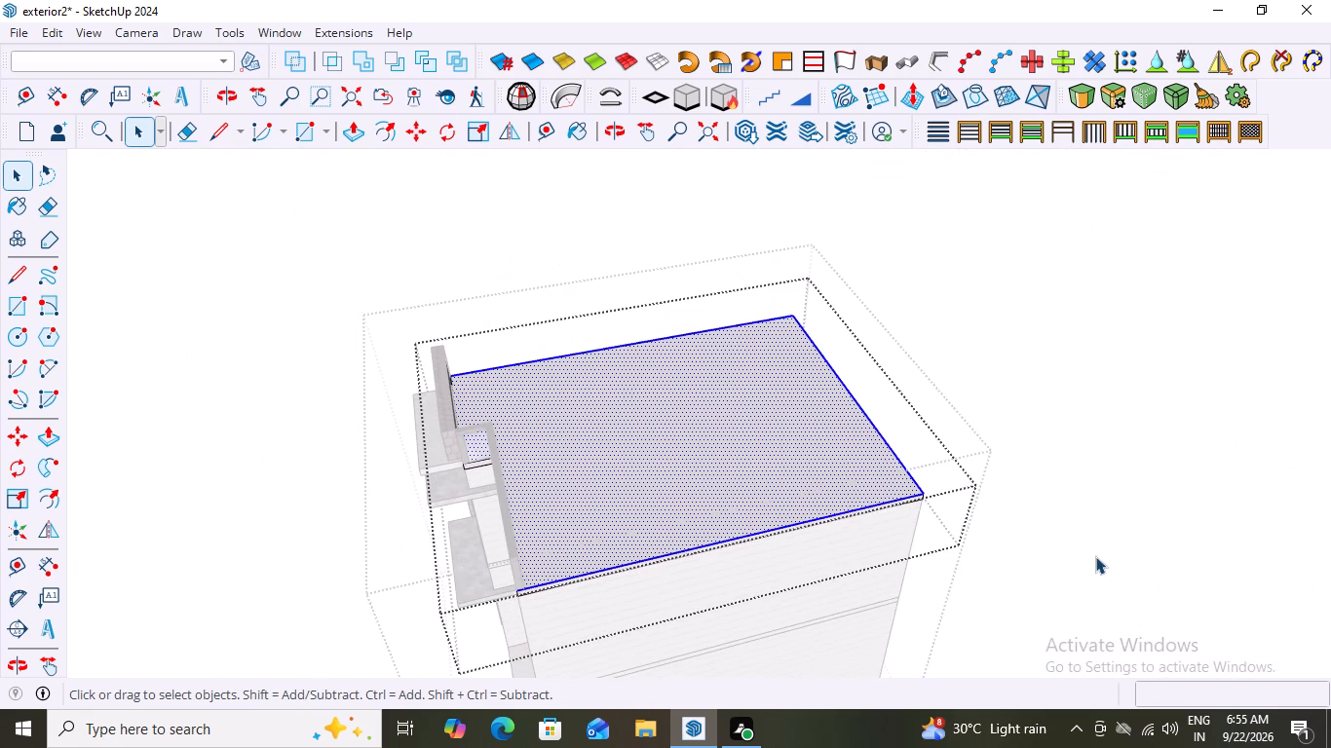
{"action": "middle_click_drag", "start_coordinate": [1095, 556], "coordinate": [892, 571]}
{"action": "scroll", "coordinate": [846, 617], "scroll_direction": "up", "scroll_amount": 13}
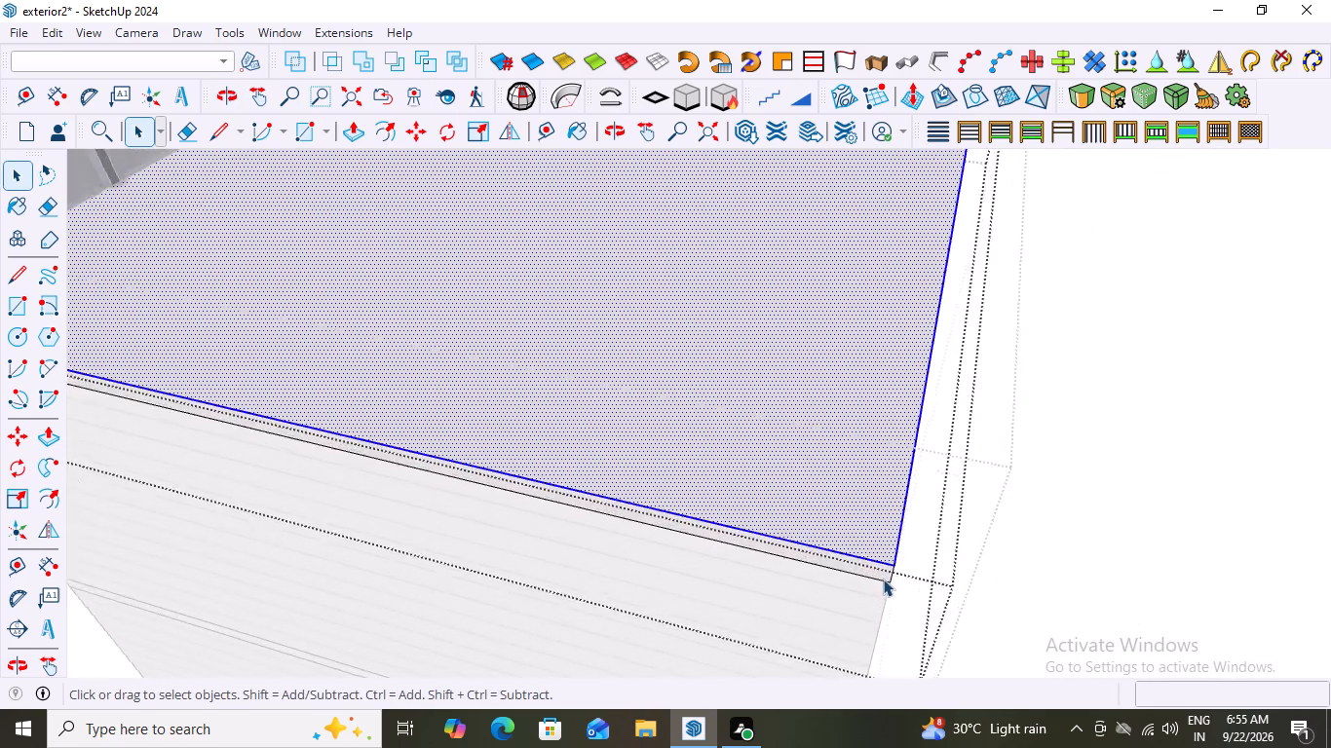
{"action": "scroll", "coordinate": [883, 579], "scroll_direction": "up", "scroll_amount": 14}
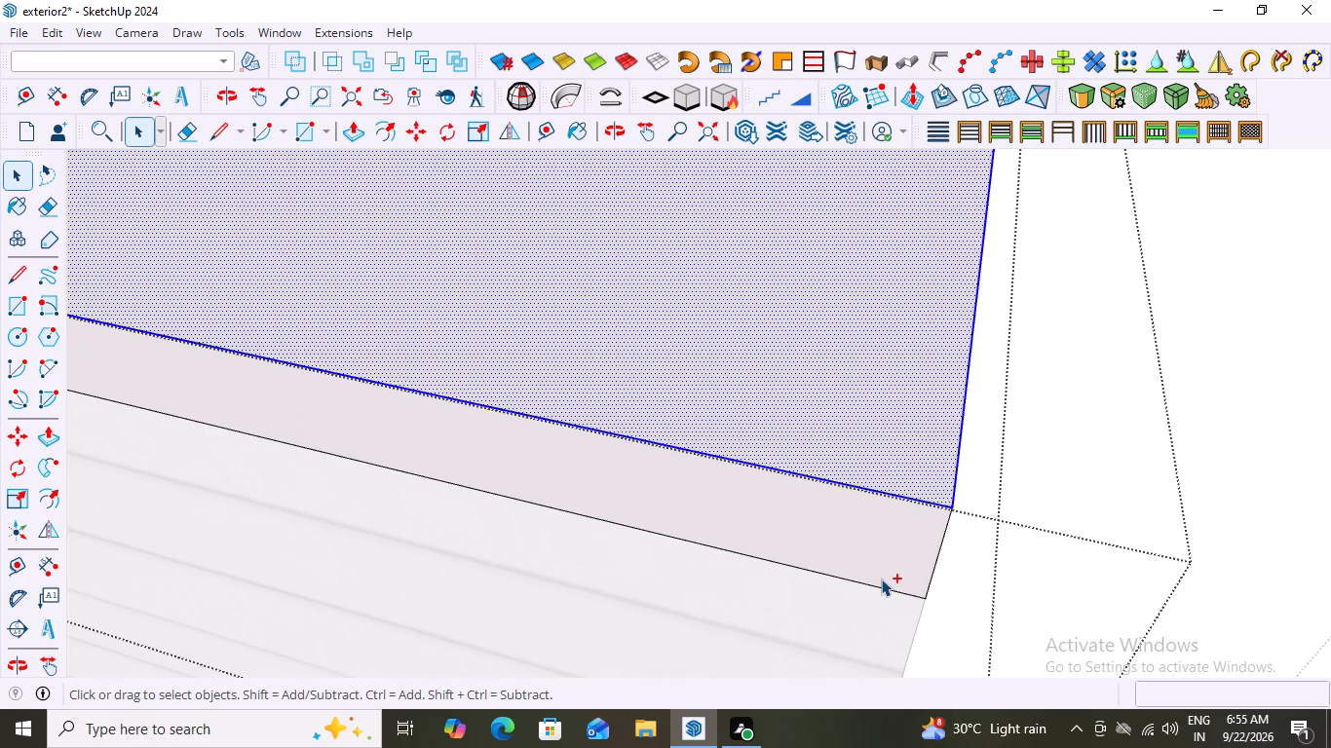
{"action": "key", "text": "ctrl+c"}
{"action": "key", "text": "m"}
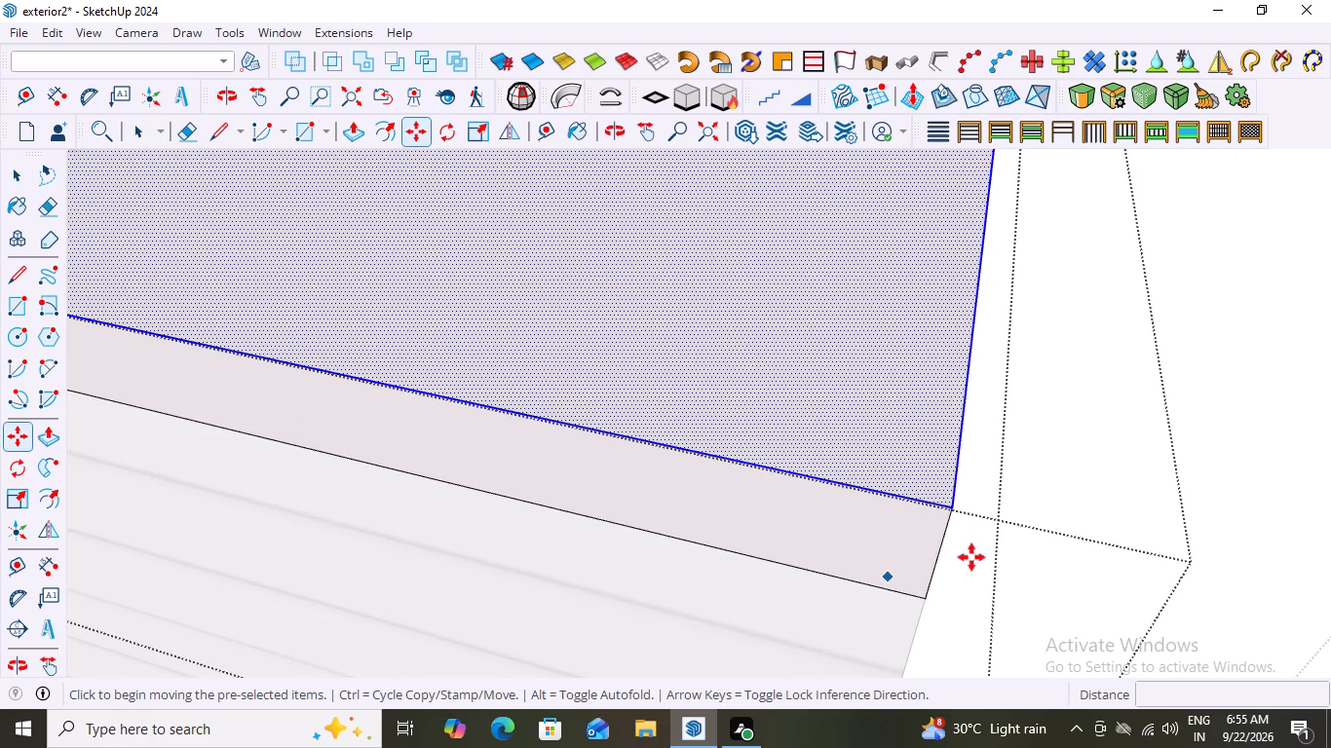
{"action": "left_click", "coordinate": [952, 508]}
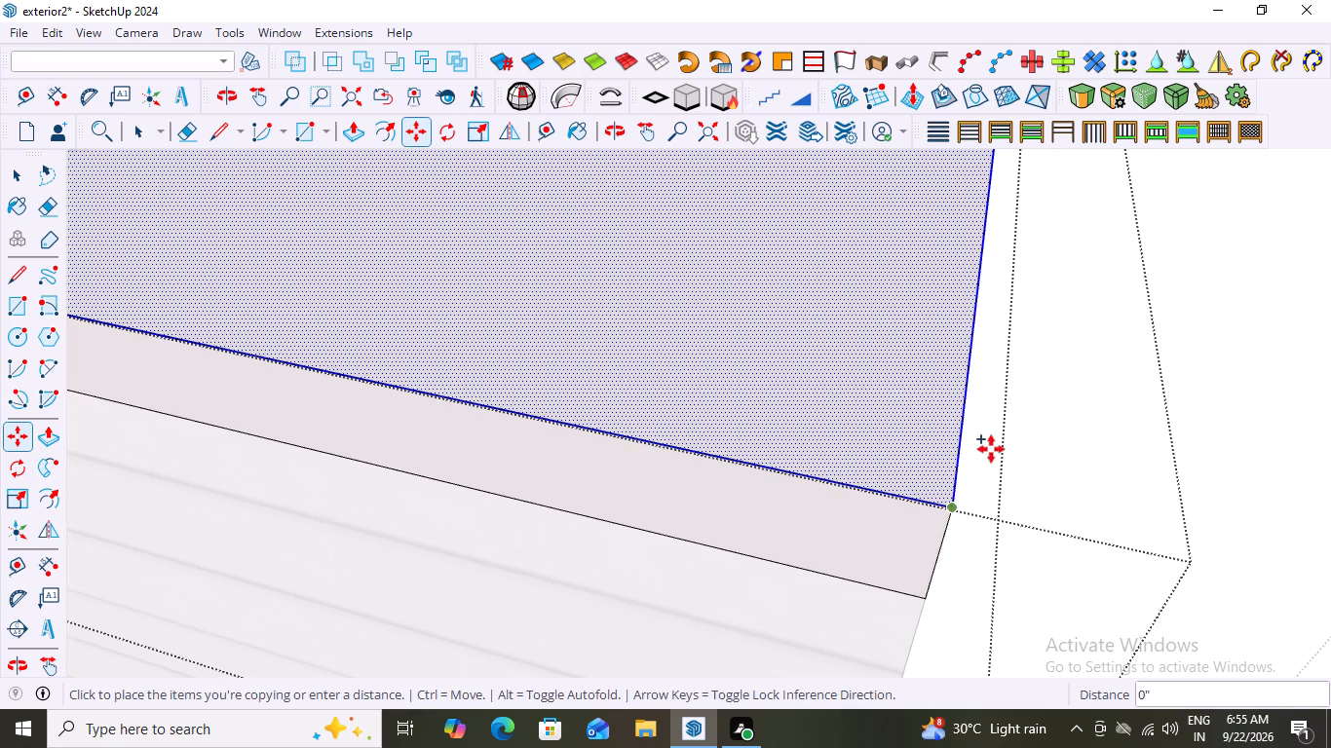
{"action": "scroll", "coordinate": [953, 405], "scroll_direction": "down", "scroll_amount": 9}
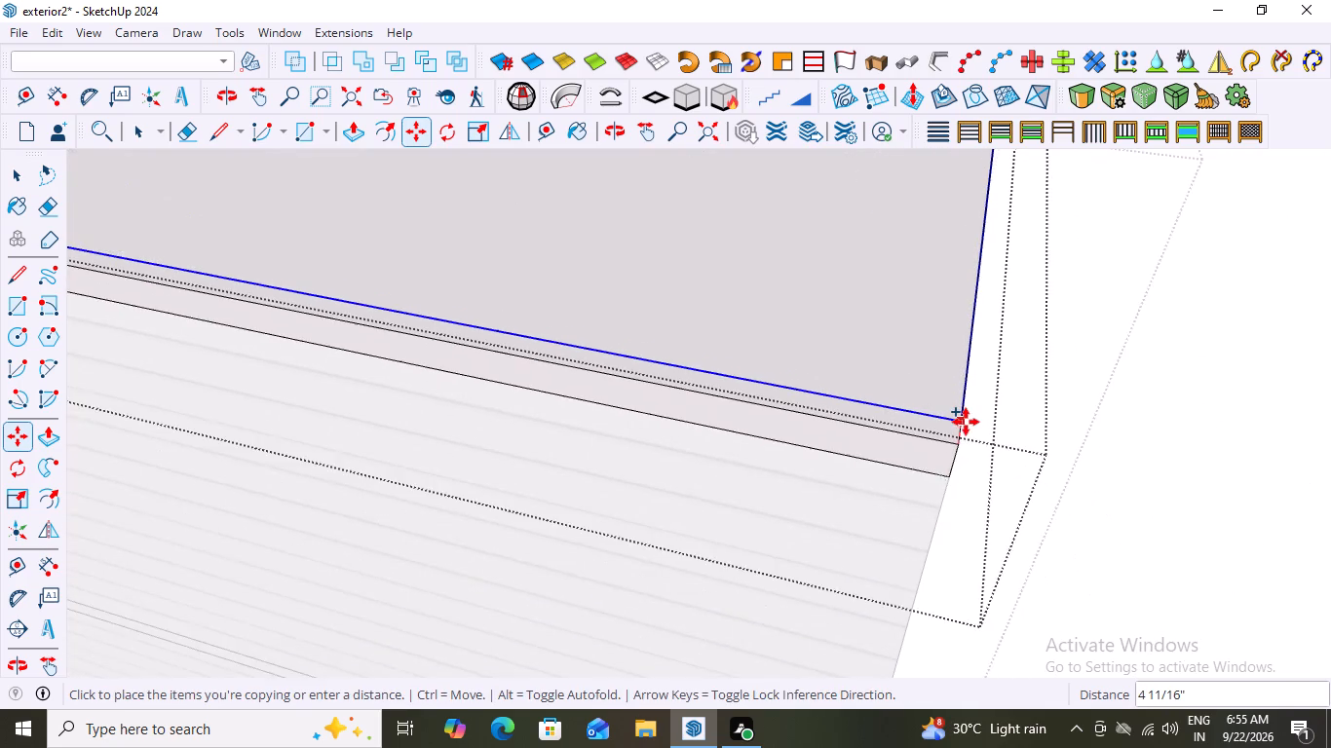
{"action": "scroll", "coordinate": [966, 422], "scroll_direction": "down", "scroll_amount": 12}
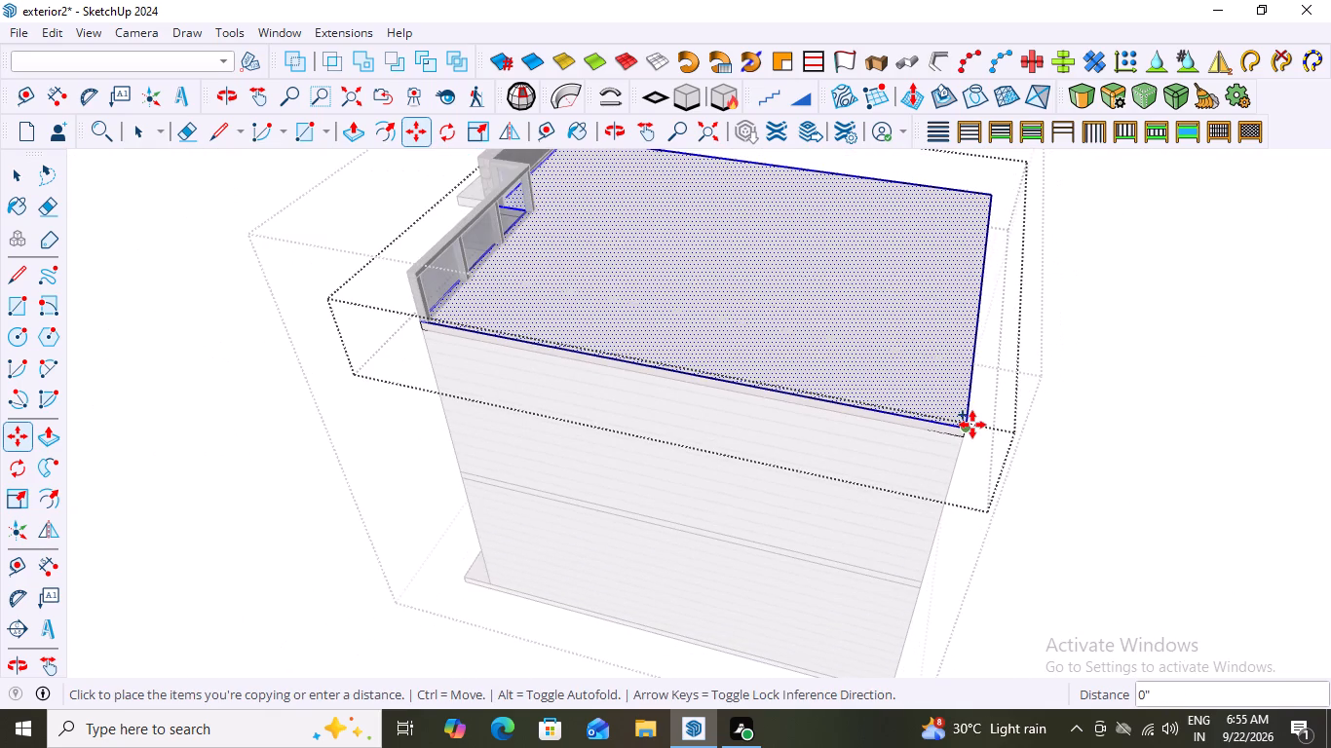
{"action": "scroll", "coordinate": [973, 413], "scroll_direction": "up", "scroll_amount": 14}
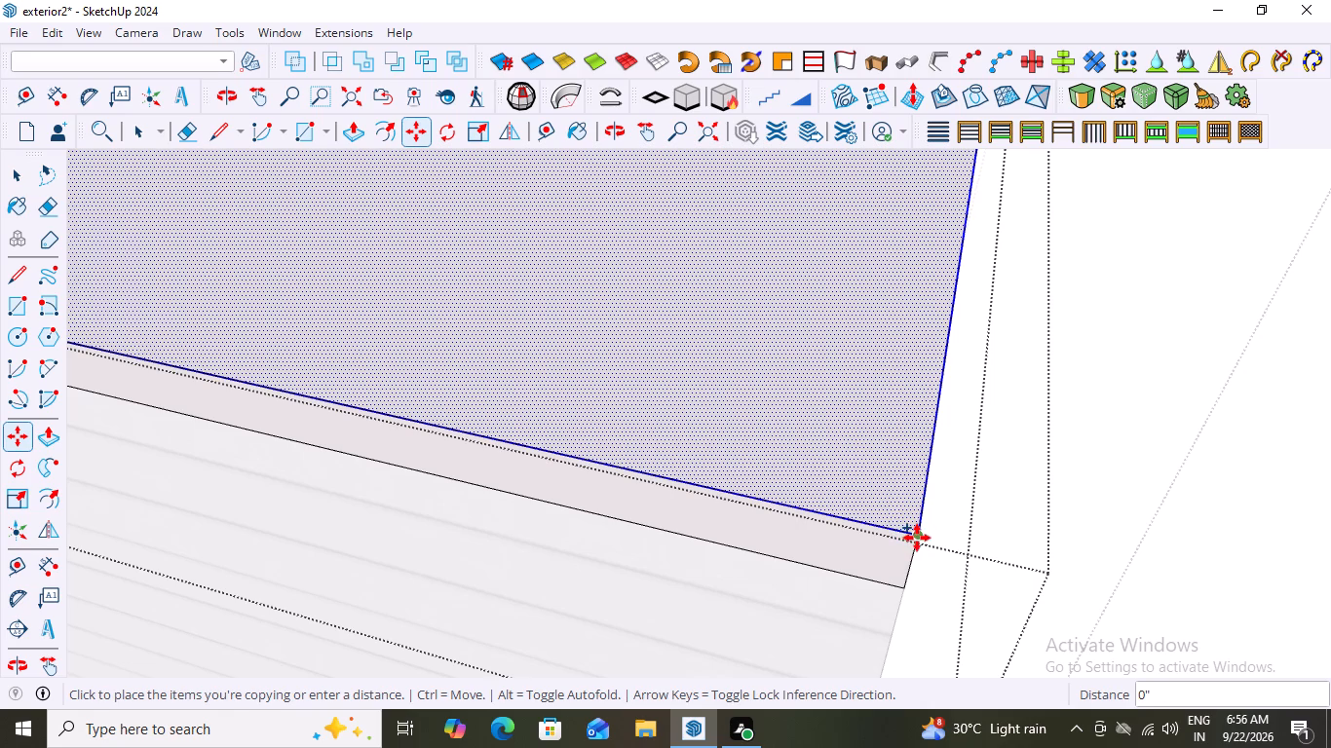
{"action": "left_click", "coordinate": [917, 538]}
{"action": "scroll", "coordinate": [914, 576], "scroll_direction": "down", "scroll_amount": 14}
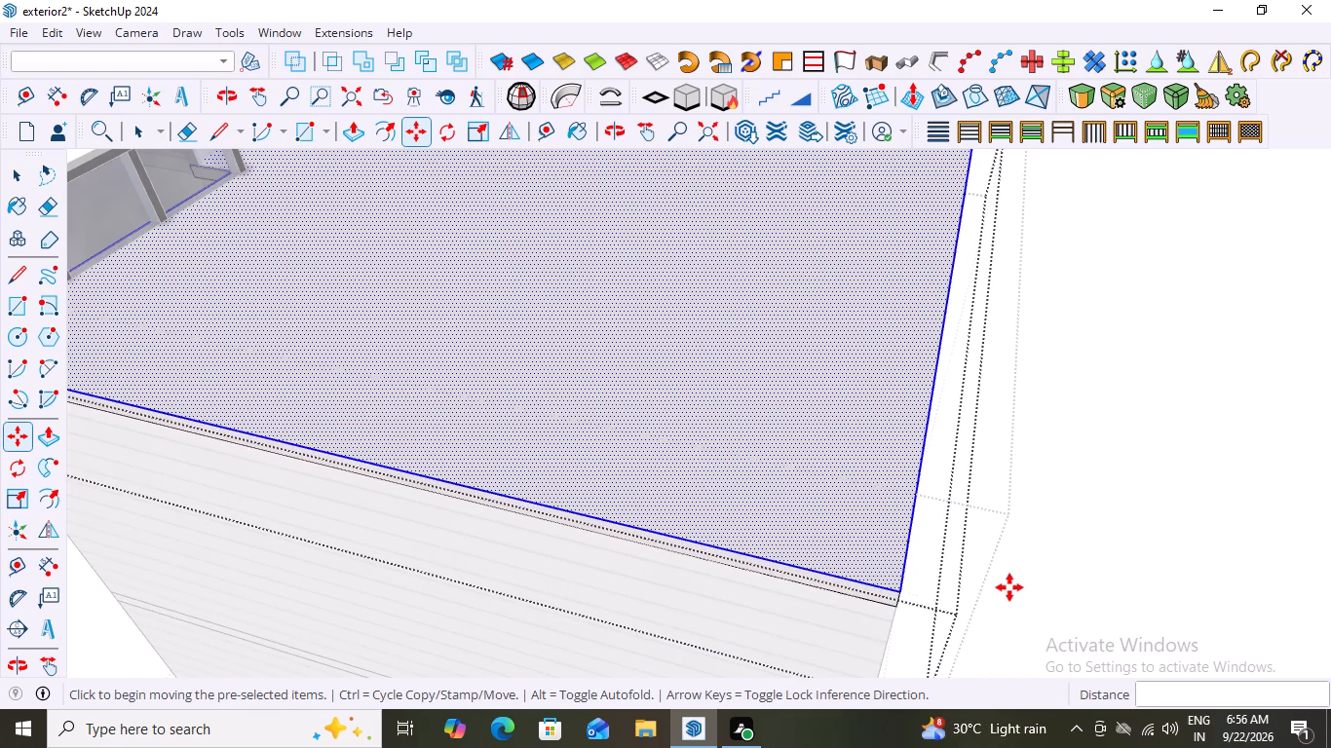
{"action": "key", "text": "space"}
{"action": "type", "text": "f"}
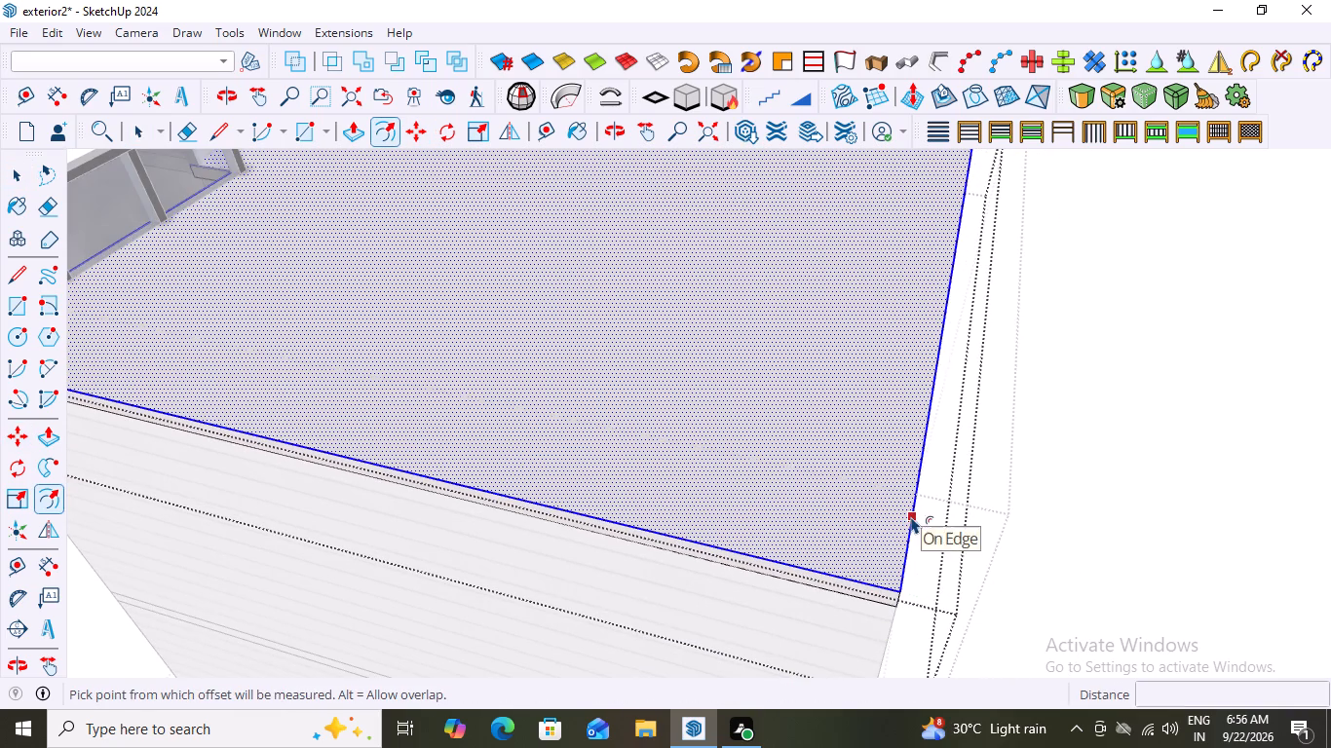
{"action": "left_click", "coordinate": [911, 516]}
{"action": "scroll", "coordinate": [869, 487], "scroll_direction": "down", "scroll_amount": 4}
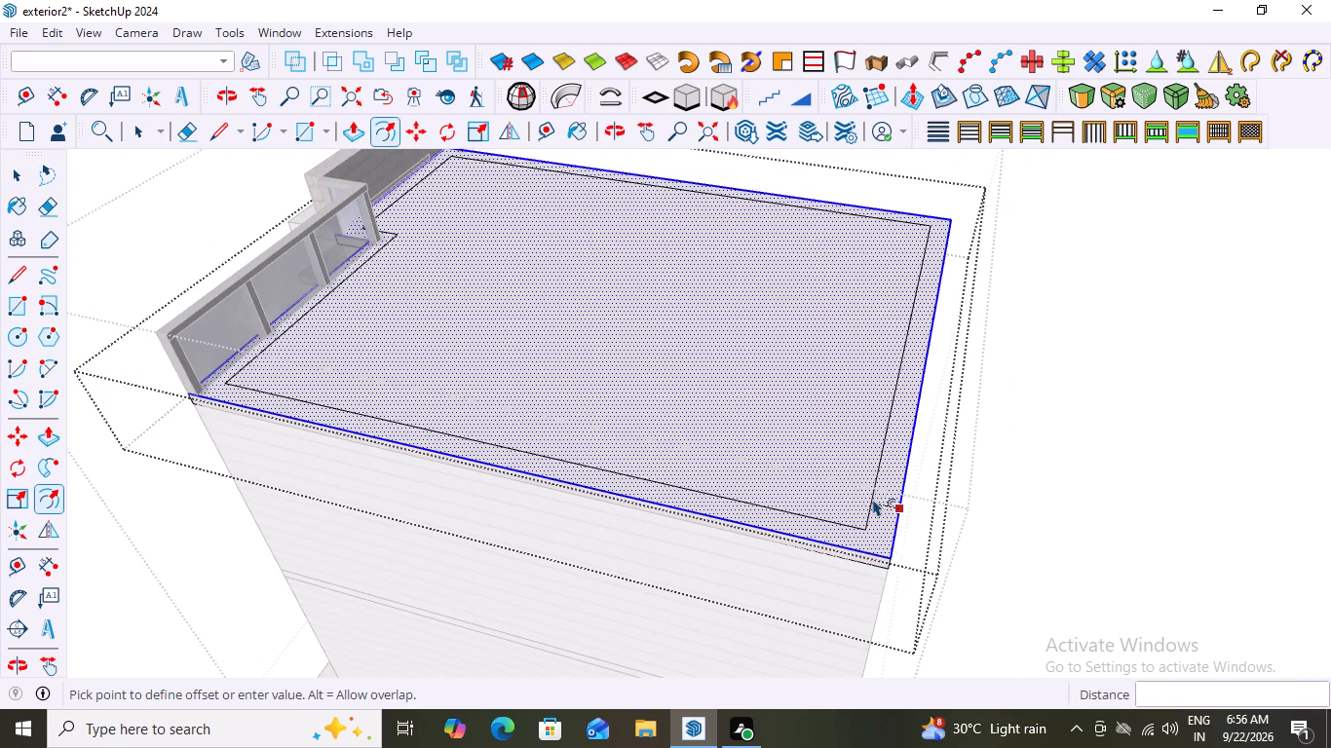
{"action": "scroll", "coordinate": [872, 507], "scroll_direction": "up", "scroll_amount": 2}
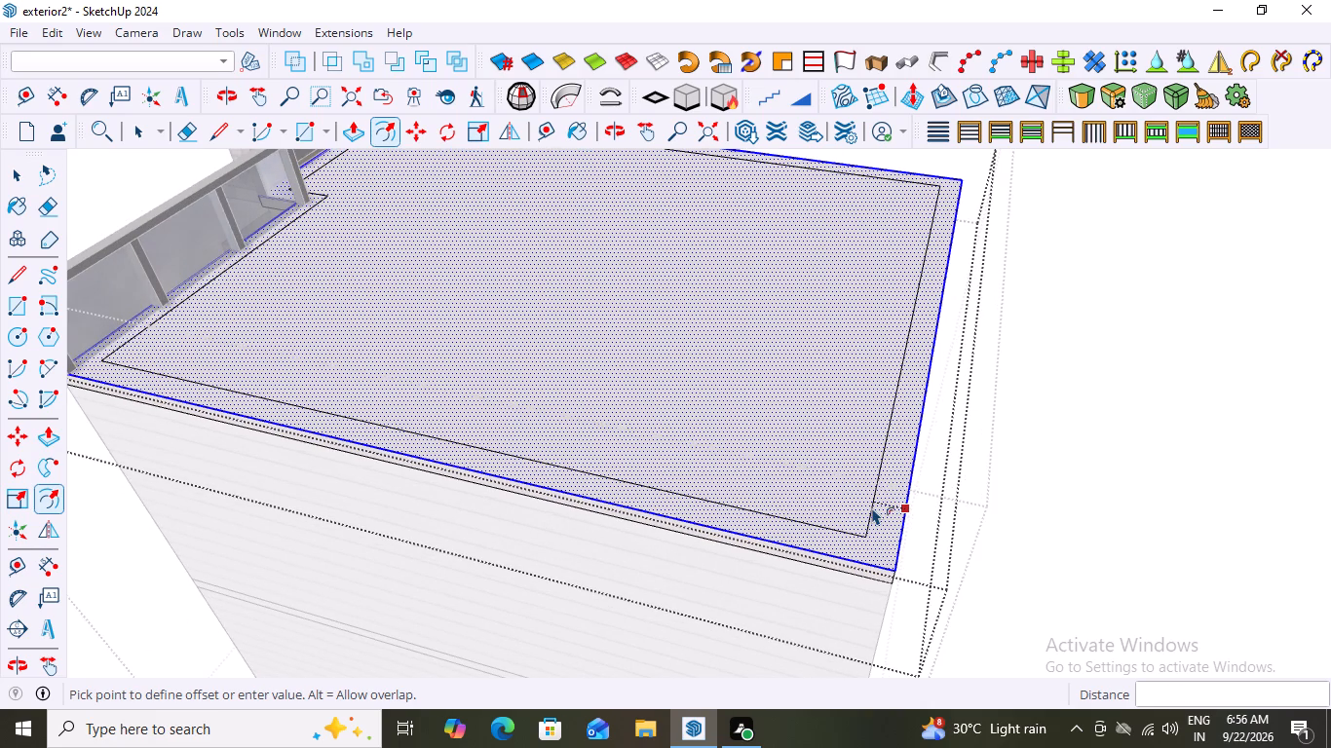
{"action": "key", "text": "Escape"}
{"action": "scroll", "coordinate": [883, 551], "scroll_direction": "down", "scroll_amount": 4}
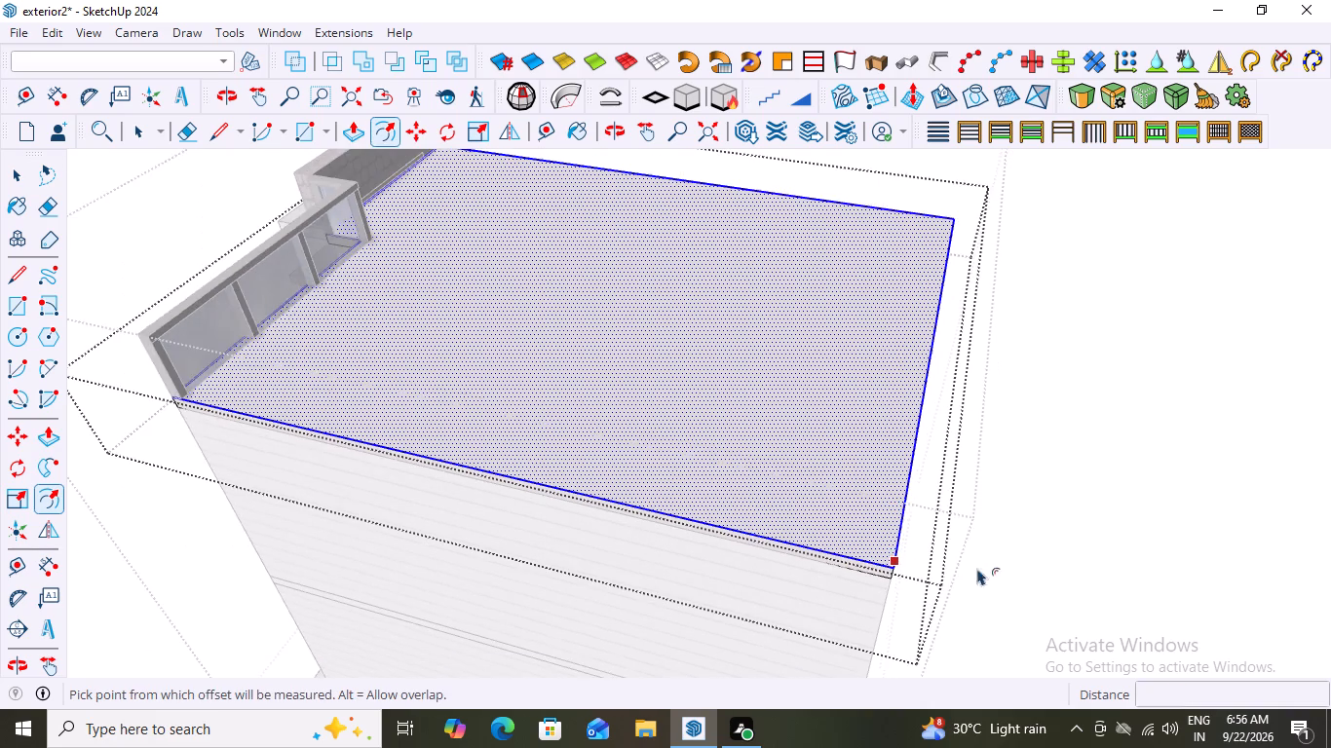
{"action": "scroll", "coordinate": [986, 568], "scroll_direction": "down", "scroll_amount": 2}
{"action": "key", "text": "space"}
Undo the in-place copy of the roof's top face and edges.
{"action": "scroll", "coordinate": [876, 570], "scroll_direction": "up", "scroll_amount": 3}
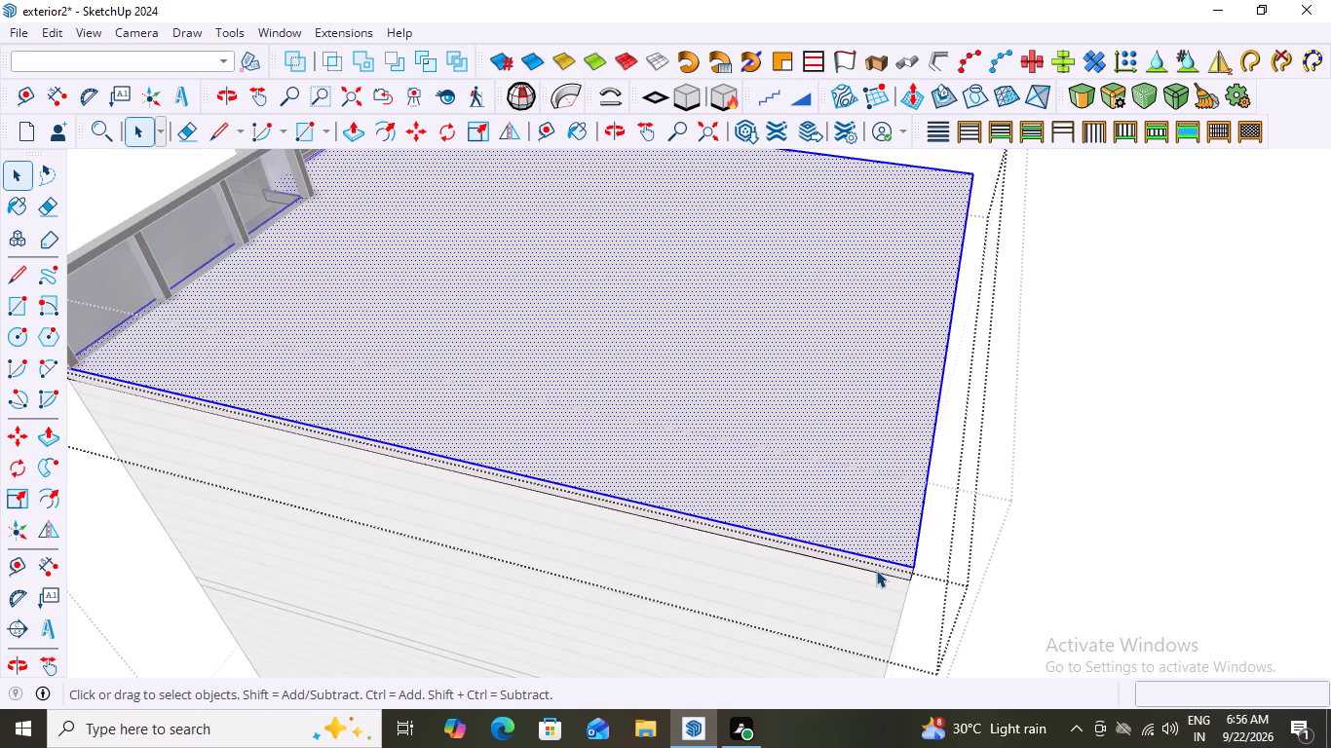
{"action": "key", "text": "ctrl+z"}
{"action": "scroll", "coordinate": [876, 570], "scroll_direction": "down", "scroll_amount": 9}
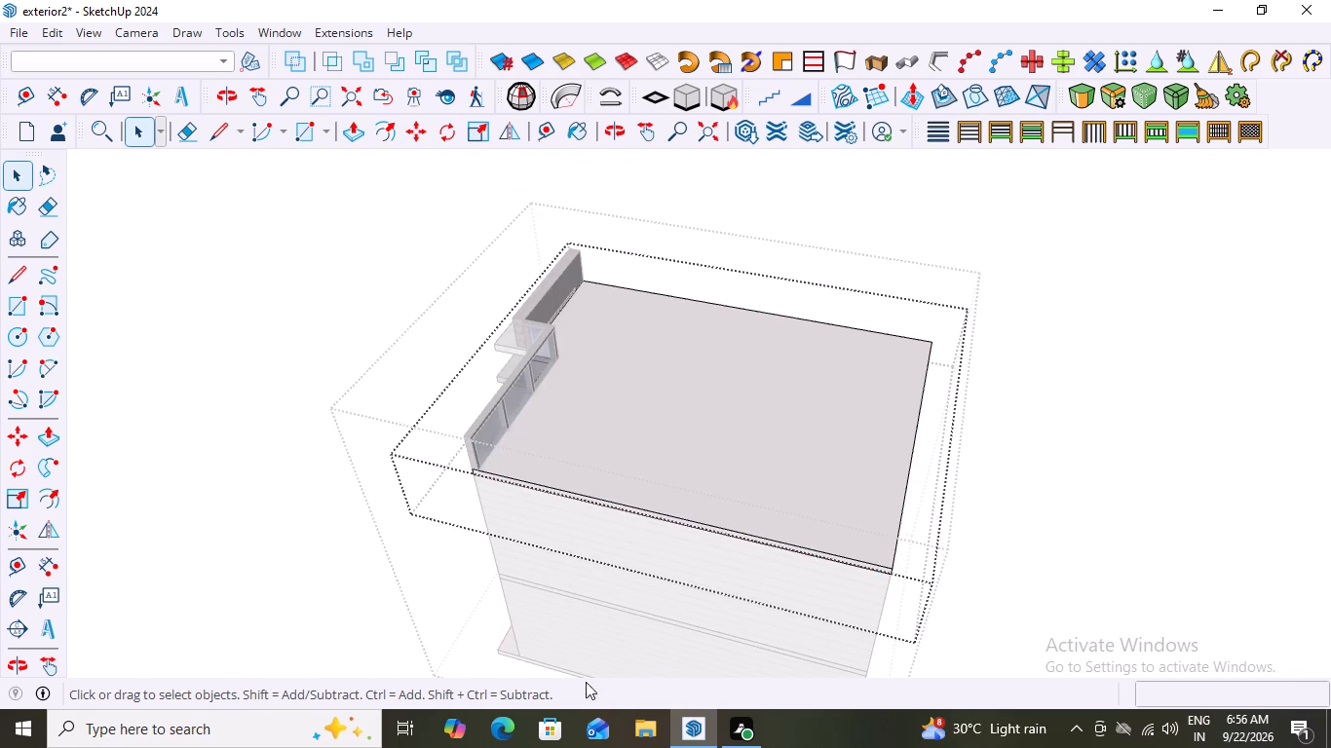
Reopen the roof slab group for editing and select its top face together with all bounding edges.
{"action": "scroll", "coordinate": [776, 522], "scroll_direction": "up", "scroll_amount": 8}
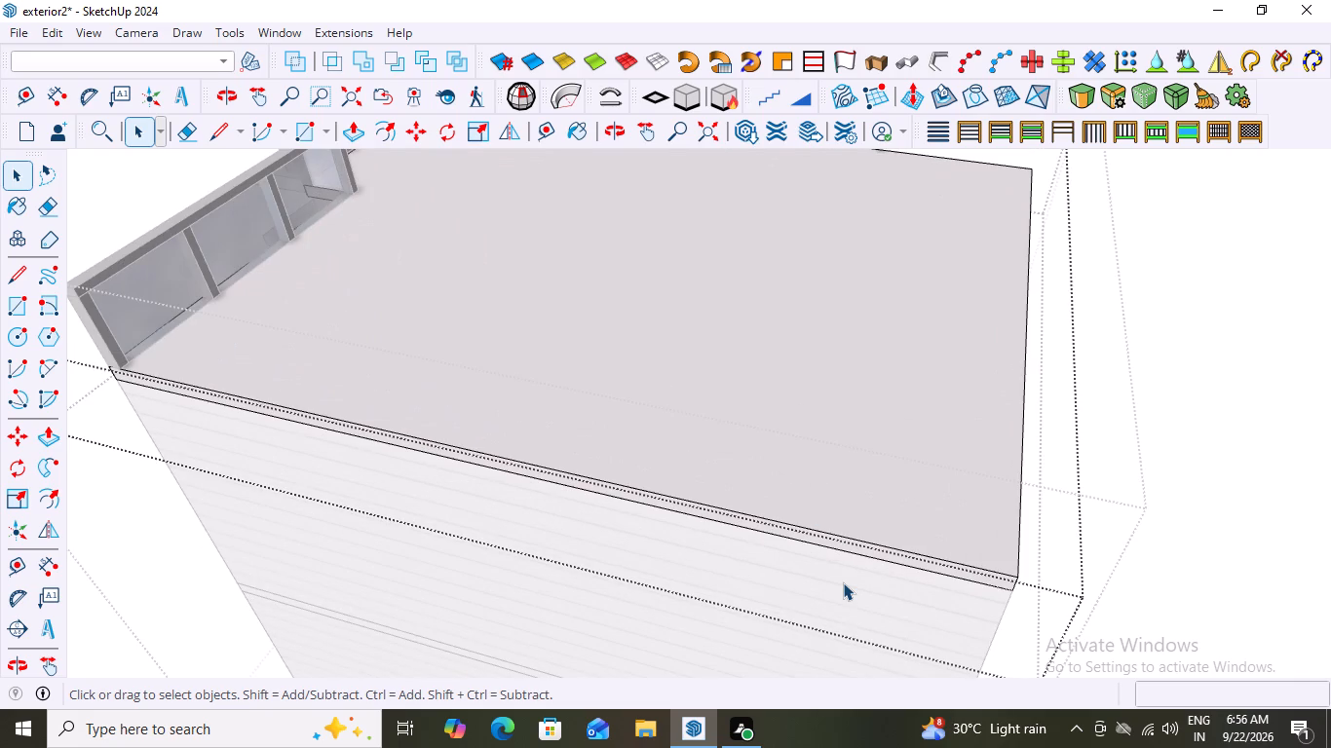
{"action": "scroll", "coordinate": [843, 582], "scroll_direction": "down", "scroll_amount": 7}
{"action": "scroll", "coordinate": [450, 488], "scroll_direction": "up", "scroll_amount": 2}
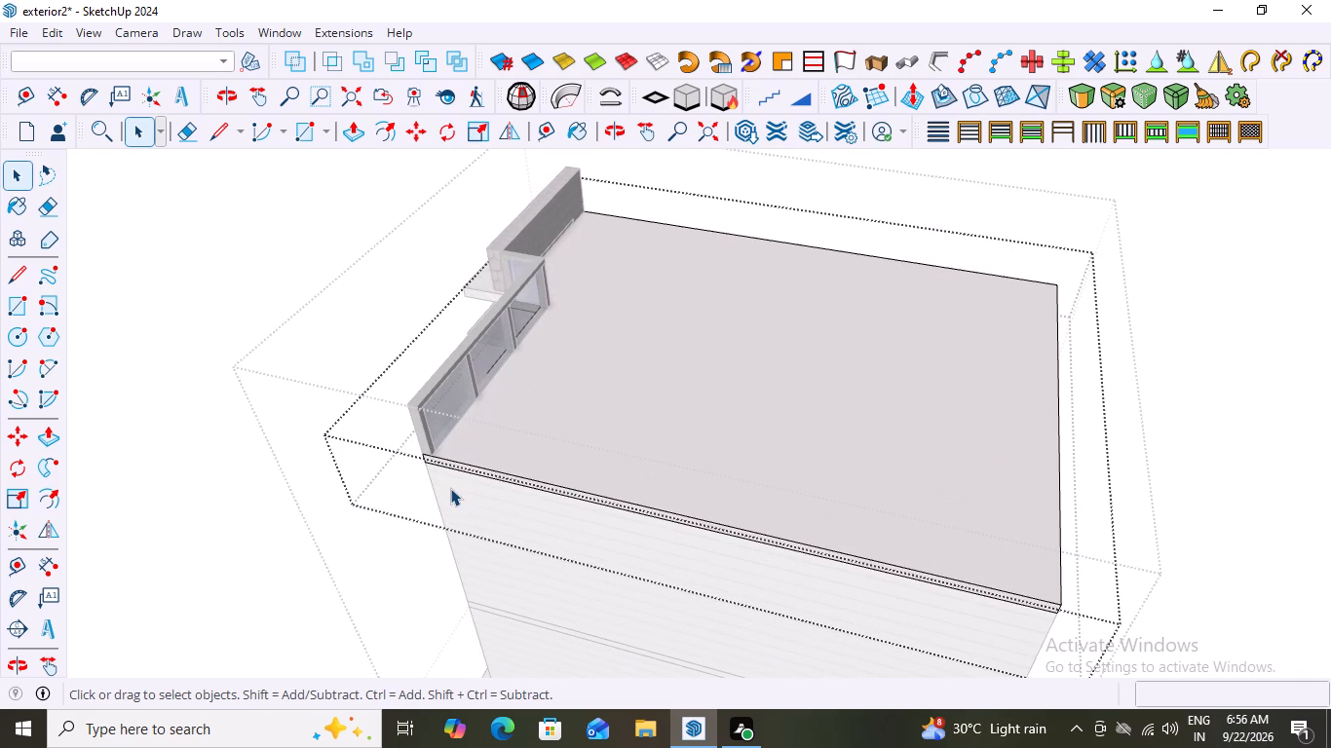
{"action": "scroll", "coordinate": [450, 454], "scroll_direction": "up", "scroll_amount": 2}
{"action": "scroll", "coordinate": [450, 454], "scroll_direction": "down", "scroll_amount": 2}
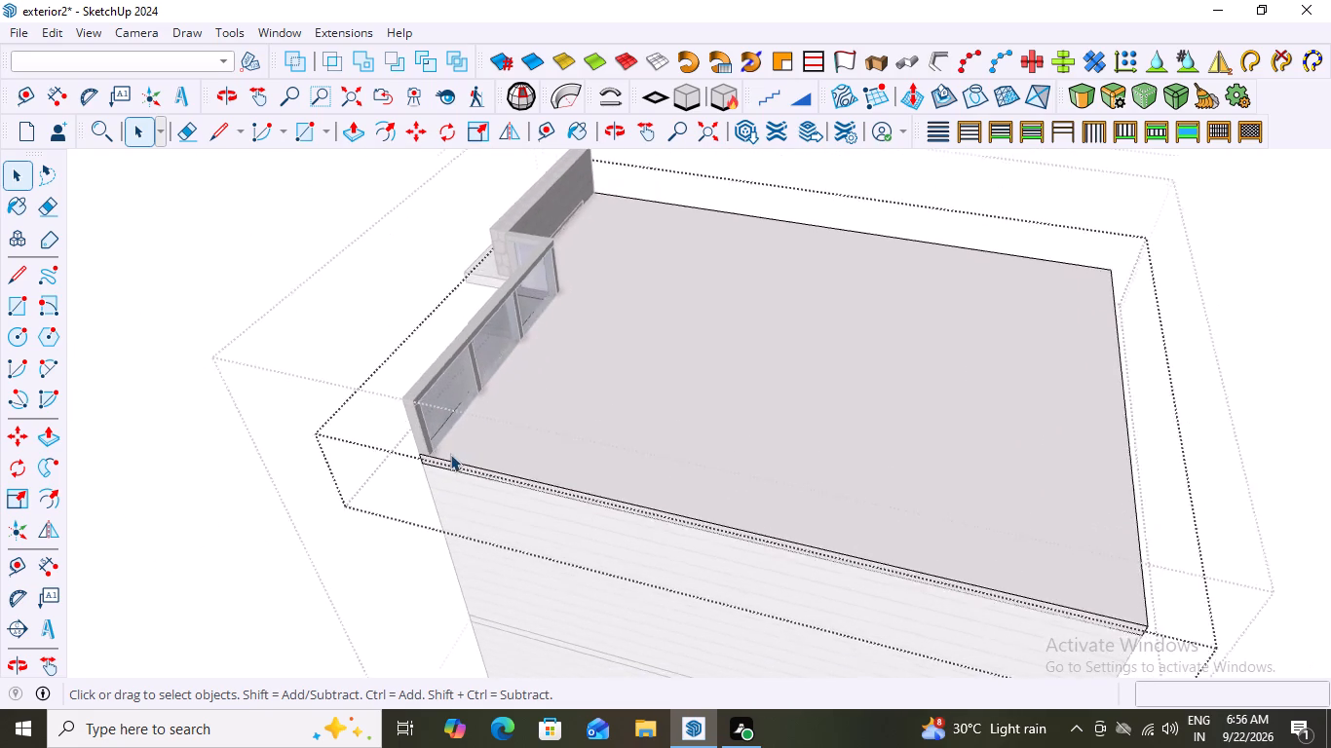
{"action": "scroll", "coordinate": [450, 454], "scroll_direction": "down", "scroll_amount": 5}
{"action": "left_click", "coordinate": [1022, 357]}
{"action": "middle_click", "coordinate": [695, 565]}
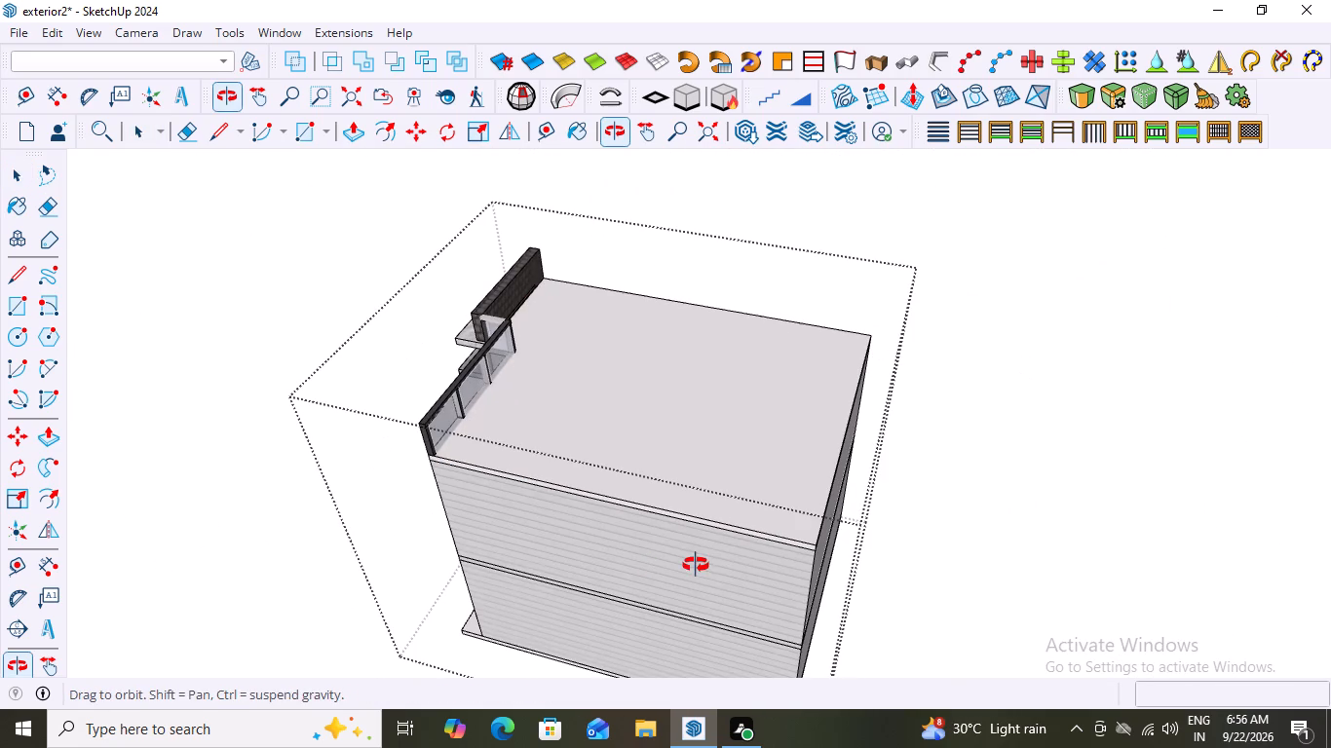
{"action": "middle_click_drag", "start_coordinate": [564, 522], "coordinate": [696, 537]}
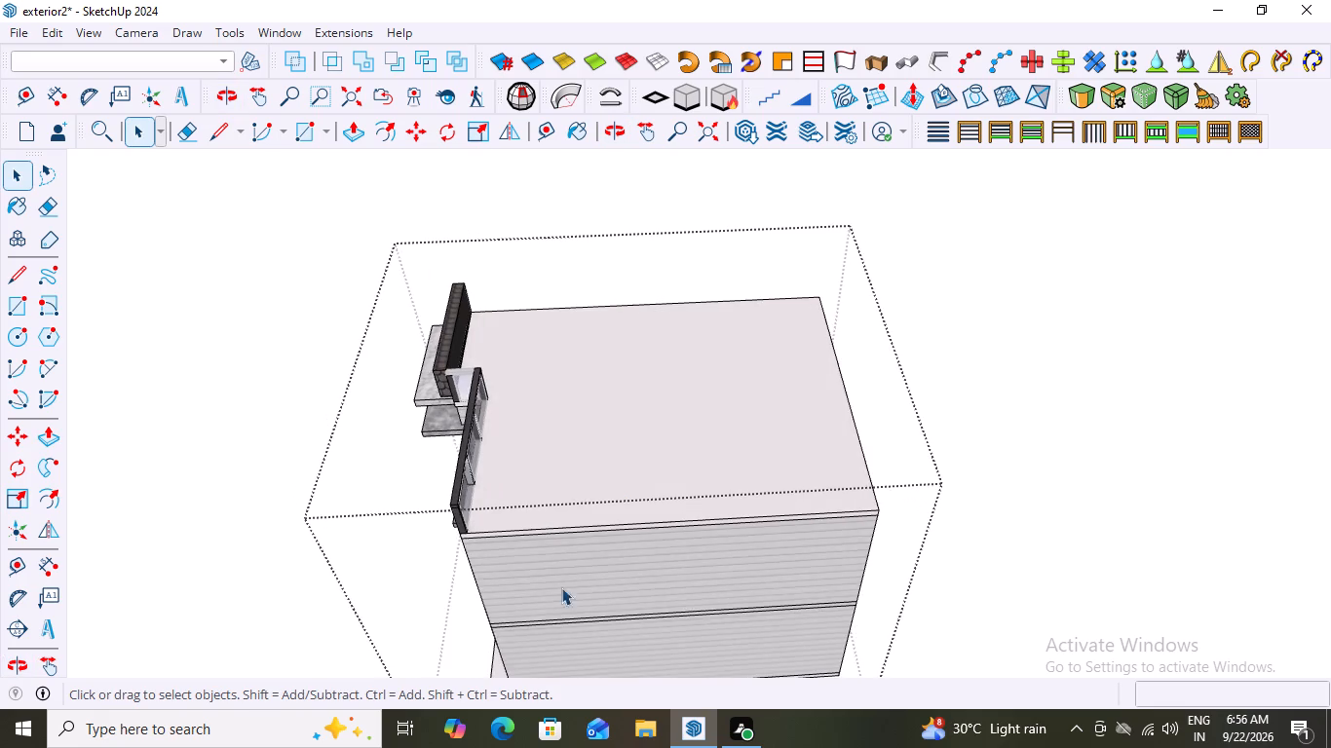
{"action": "scroll", "coordinate": [568, 586], "scroll_direction": "up", "scroll_amount": 4}
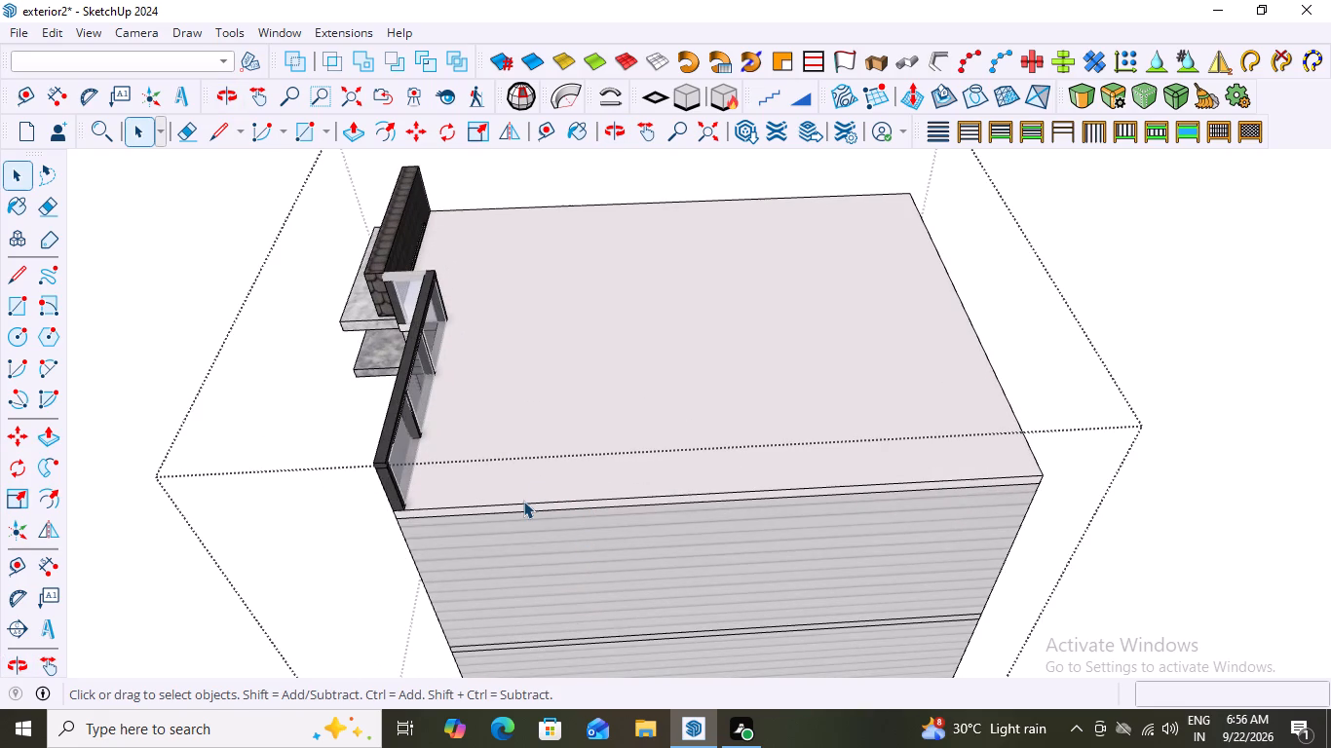
{"action": "left_click", "coordinate": [523, 501]}
{"action": "double_click", "coordinate": [523, 501]}
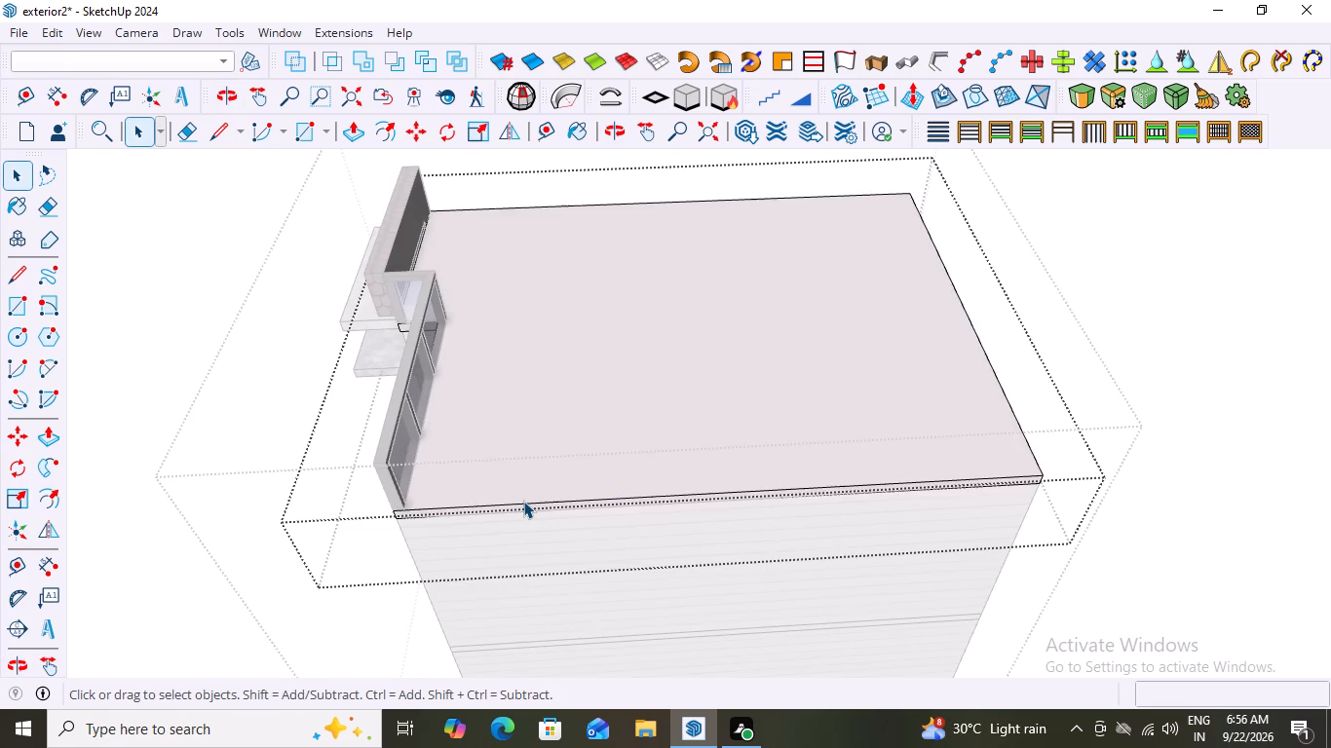
{"action": "left_click", "coordinate": [523, 501]}
{"action": "double_click", "coordinate": [523, 501]}
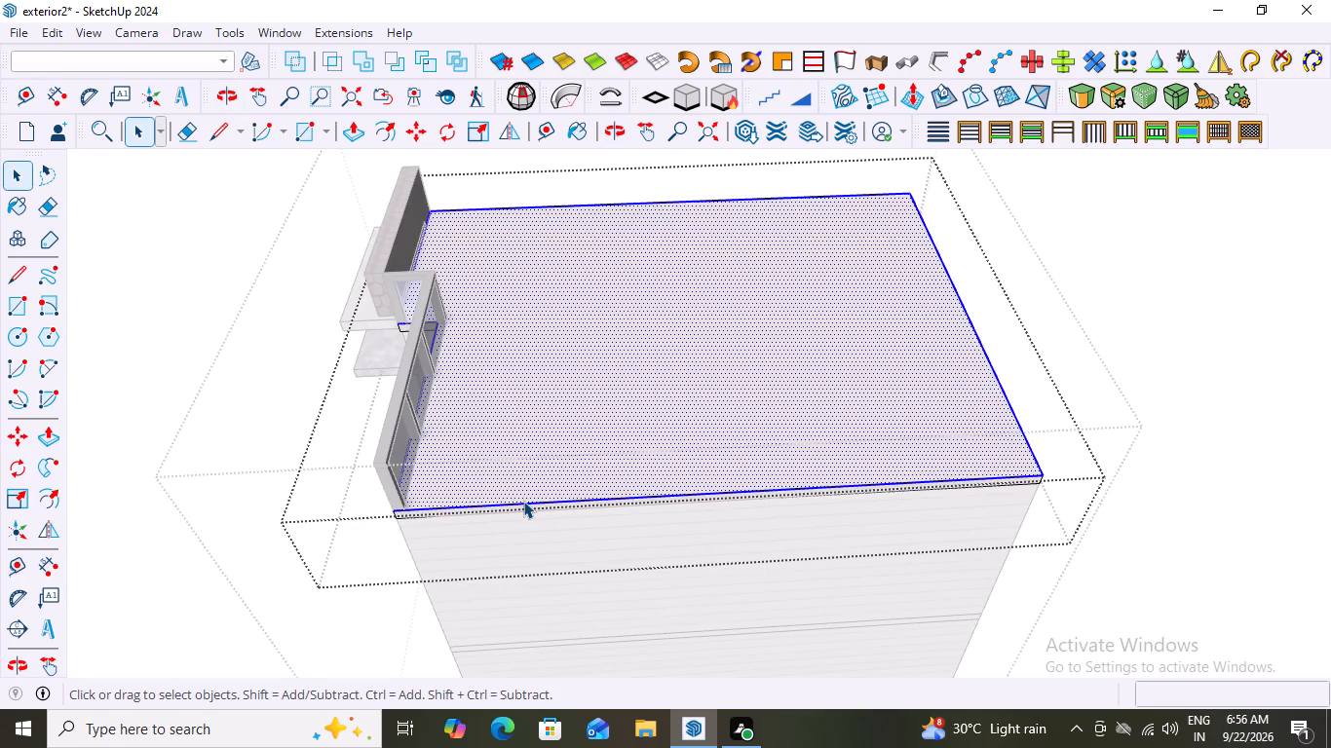
Remove the edges along the short return, the stone parapet and the glazed railing from the roof selection.
{"action": "middle_click_drag", "start_coordinate": [342, 544], "coordinate": [723, 529]}
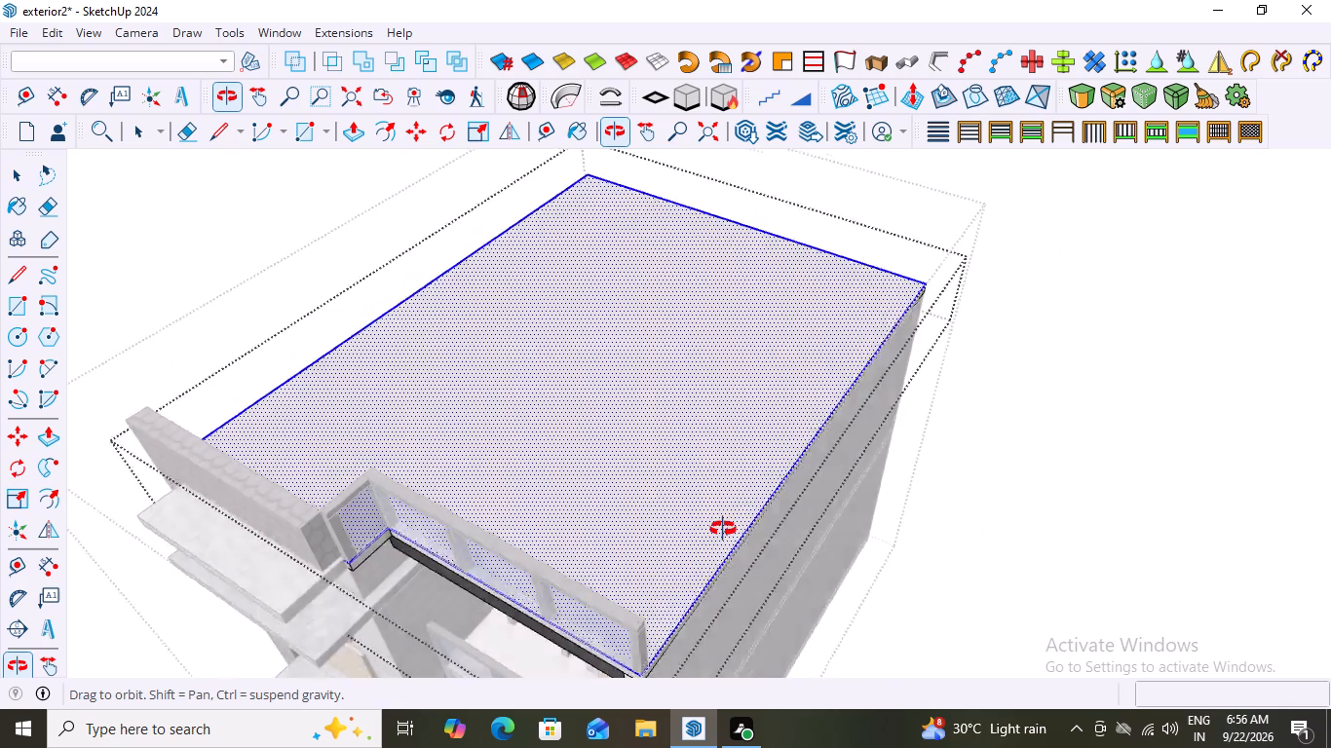
{"action": "middle_click_drag", "start_coordinate": [723, 529], "coordinate": [743, 511]}
{"action": "scroll", "coordinate": [403, 606], "scroll_direction": "up", "scroll_amount": 7}
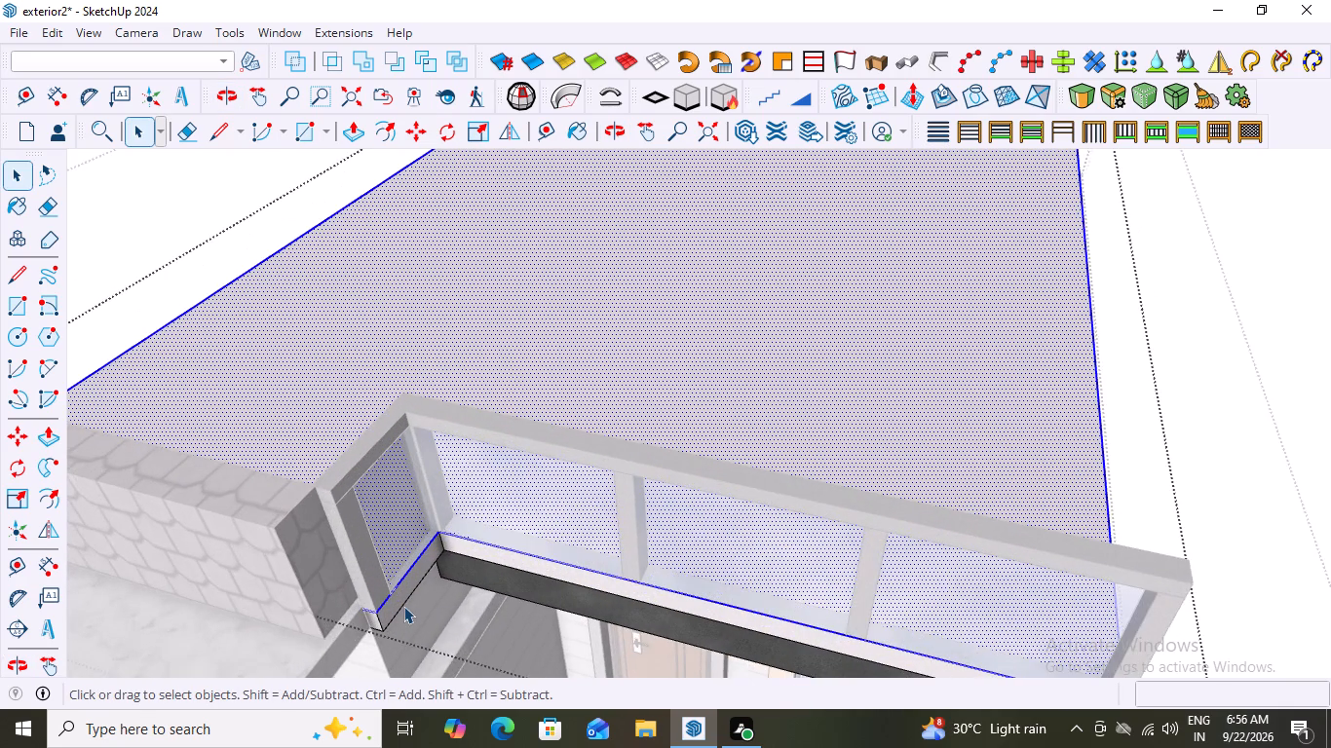
{"action": "scroll", "coordinate": [403, 606], "scroll_direction": "up", "scroll_amount": 3}
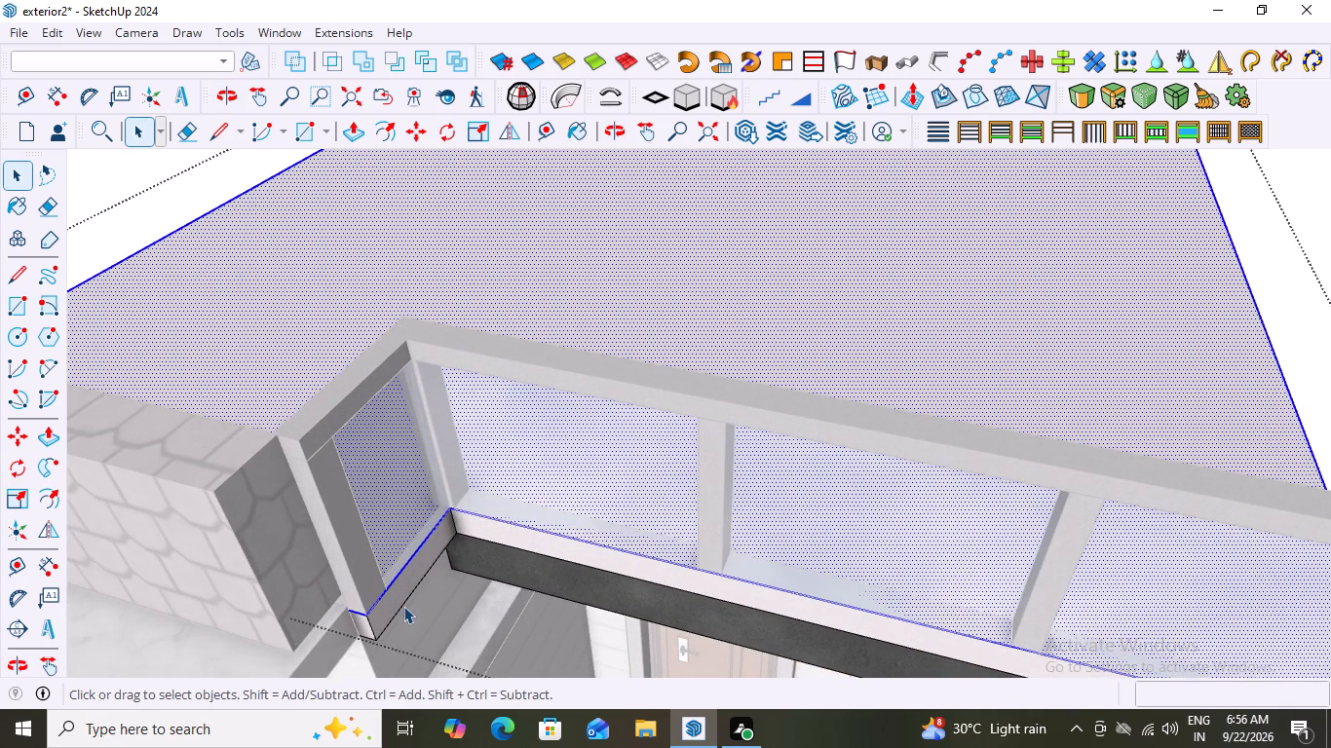
{"action": "left_click", "coordinate": [406, 561], "text": "shift"}
{"action": "left_click", "coordinate": [358, 612], "text": "shift"}
{"action": "left_click", "coordinate": [546, 531], "text": "shift"}
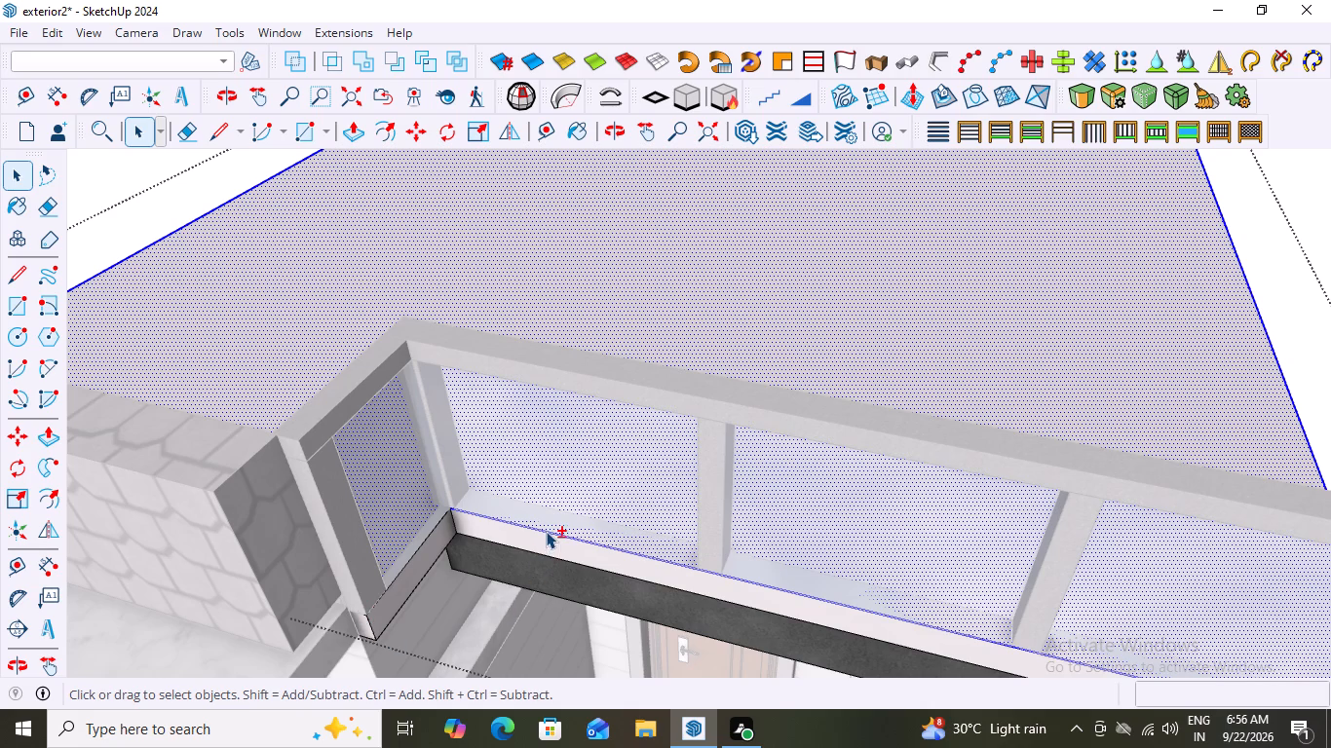
Copy the selected roof face and edges from the slab's outer rear corner to open space beyond the house front, about 40' 7" away.
{"action": "scroll", "coordinate": [452, 561], "scroll_direction": "down", "scroll_amount": 10, "text": "shift"}
{"action": "scroll", "coordinate": [755, 613], "scroll_direction": "up", "scroll_amount": 14, "text": "shift"}
{"action": "scroll", "coordinate": [780, 604], "scroll_direction": "down", "scroll_amount": 16, "text": "shift"}
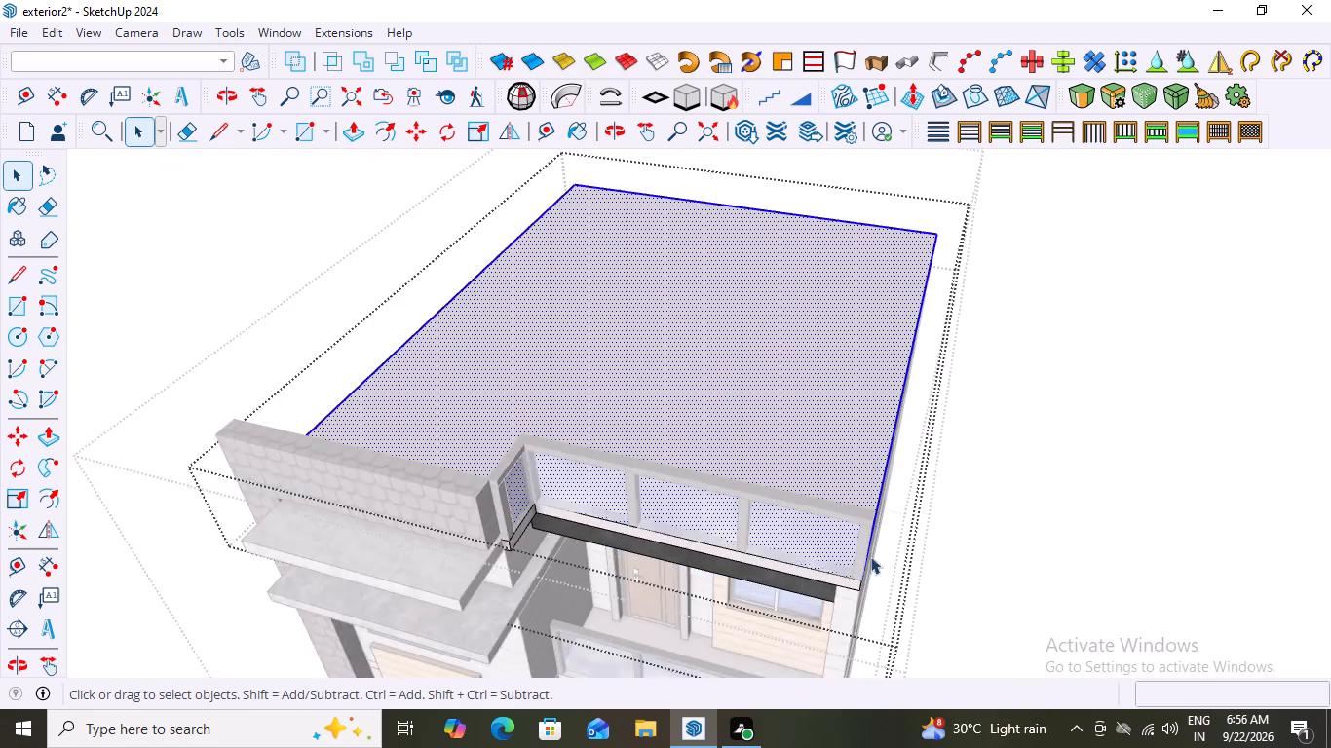
{"action": "scroll", "coordinate": [870, 556], "scroll_direction": "down", "scroll_amount": 2, "text": "shift"}
{"action": "scroll", "coordinate": [461, 557], "scroll_direction": "down", "scroll_amount": 3}
{"action": "middle_click_drag", "start_coordinate": [282, 548], "coordinate": [918, 446]}
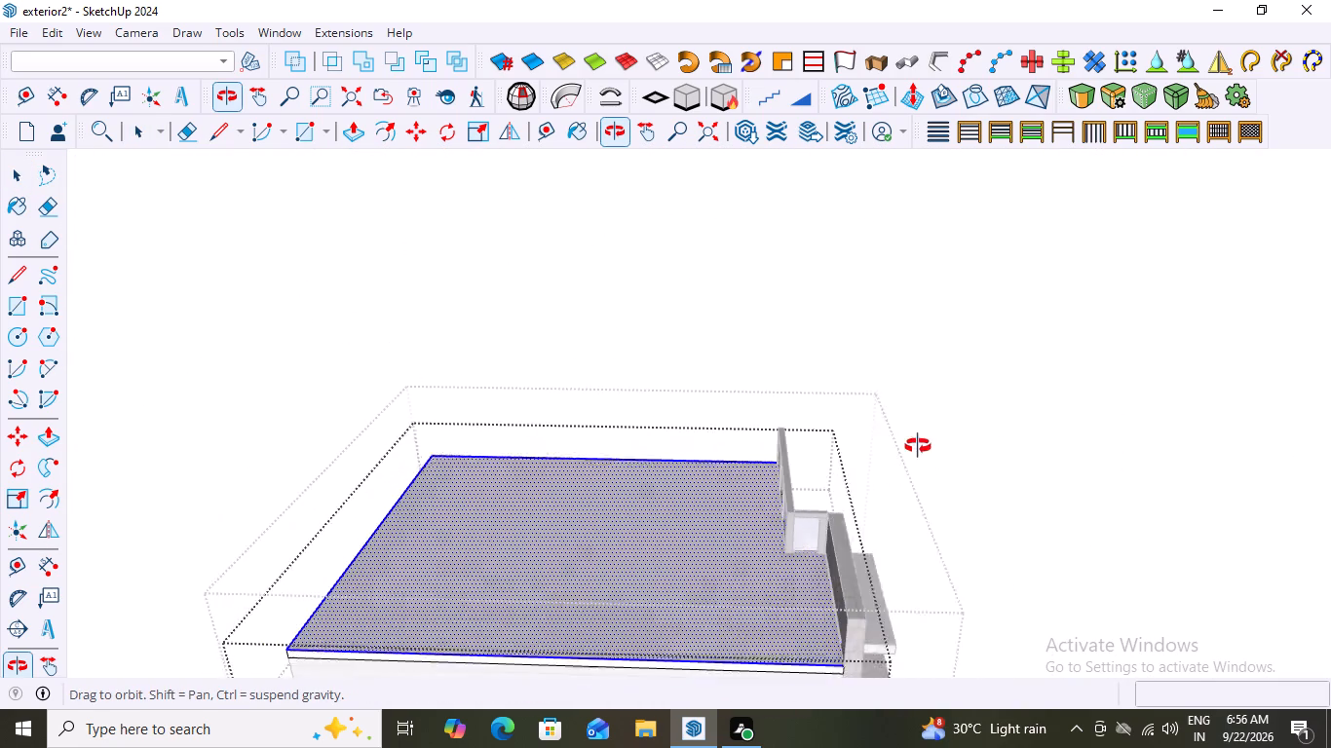
{"action": "middle_click_drag", "start_coordinate": [918, 446], "coordinate": [925, 485]}
{"action": "scroll", "coordinate": [847, 658], "scroll_direction": "up", "scroll_amount": 7}
{"action": "scroll", "coordinate": [869, 630], "scroll_direction": "down", "scroll_amount": 1}
{"action": "scroll", "coordinate": [871, 629], "scroll_direction": "up", "scroll_amount": 11}
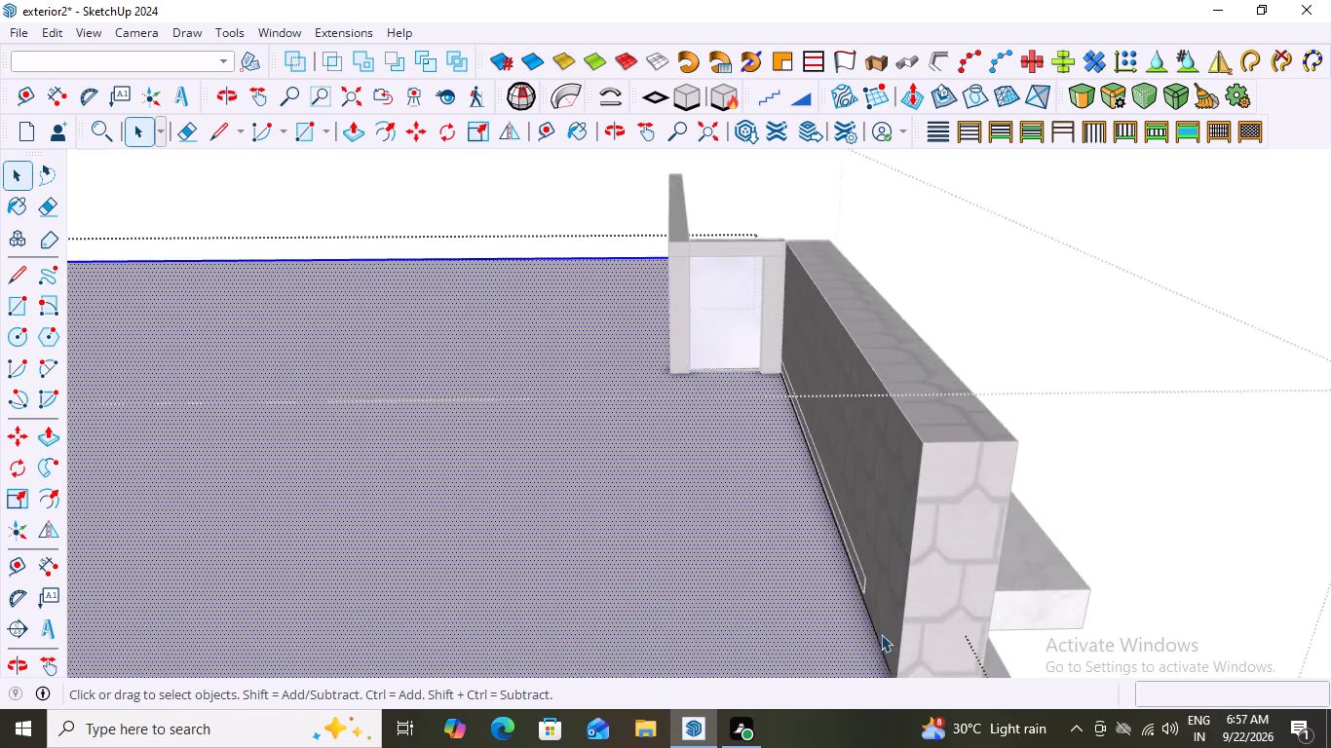
{"action": "scroll", "coordinate": [881, 634], "scroll_direction": "up", "scroll_amount": 2}
{"action": "scroll", "coordinate": [873, 564], "scroll_direction": "down", "scroll_amount": 4}
{"action": "scroll", "coordinate": [871, 534], "scroll_direction": "down", "scroll_amount": 20}
{"action": "scroll", "coordinate": [871, 534], "scroll_direction": "down", "scroll_amount": 1}
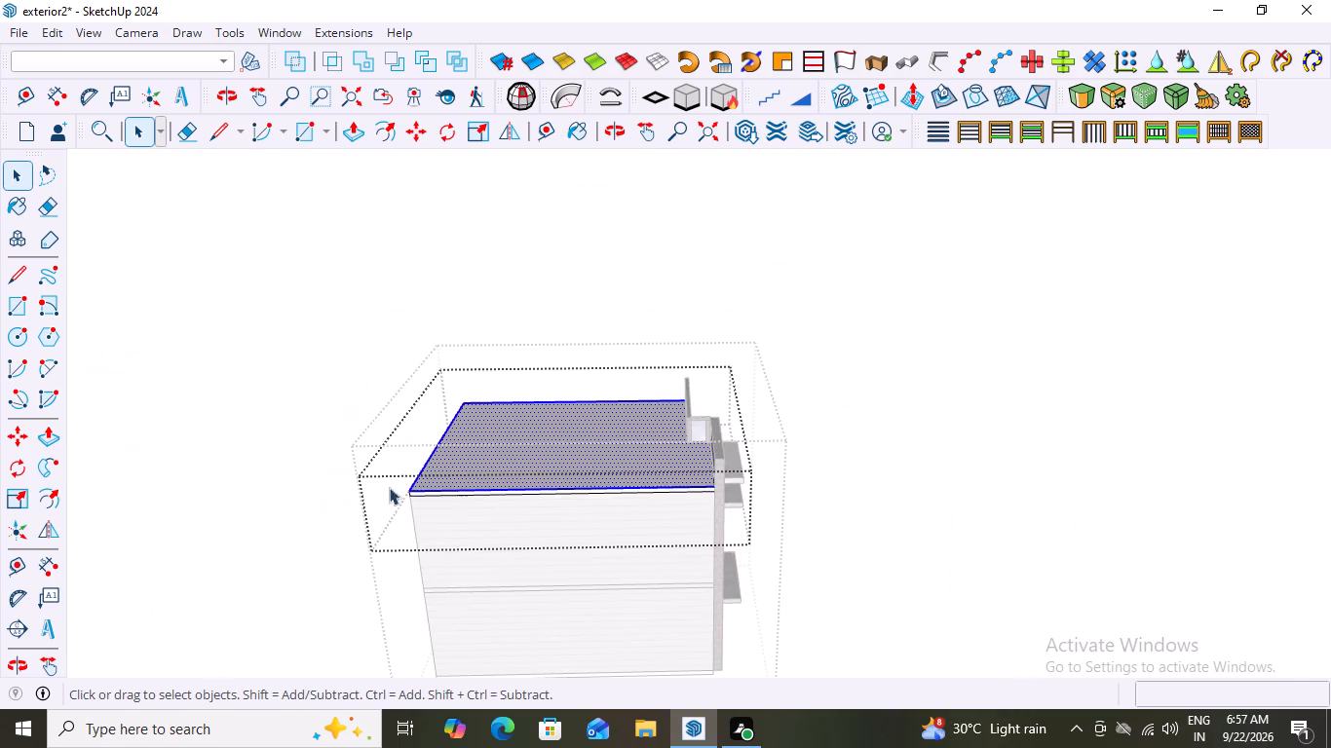
{"action": "scroll", "coordinate": [386, 496], "scroll_direction": "up", "scroll_amount": 18}
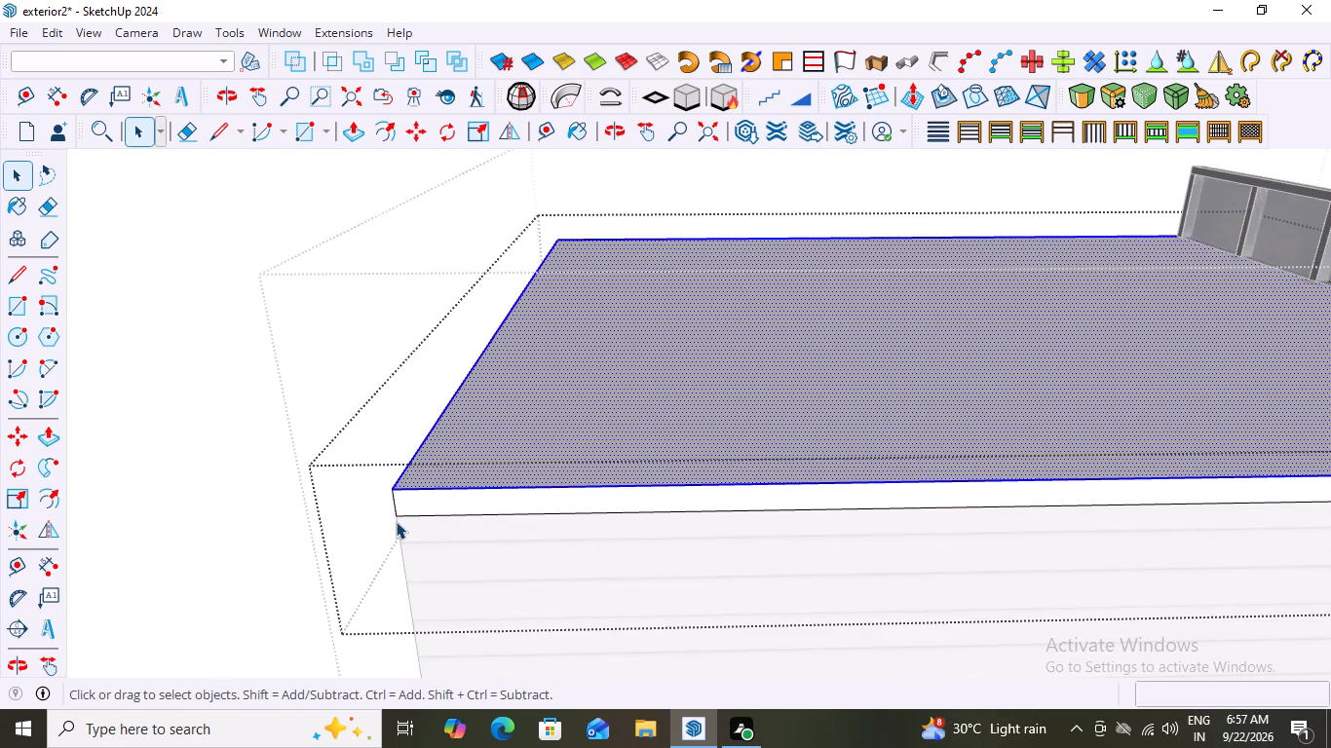
{"action": "scroll", "coordinate": [396, 521], "scroll_direction": "up", "scroll_amount": 1}
{"action": "key", "text": "ctrl+c"}
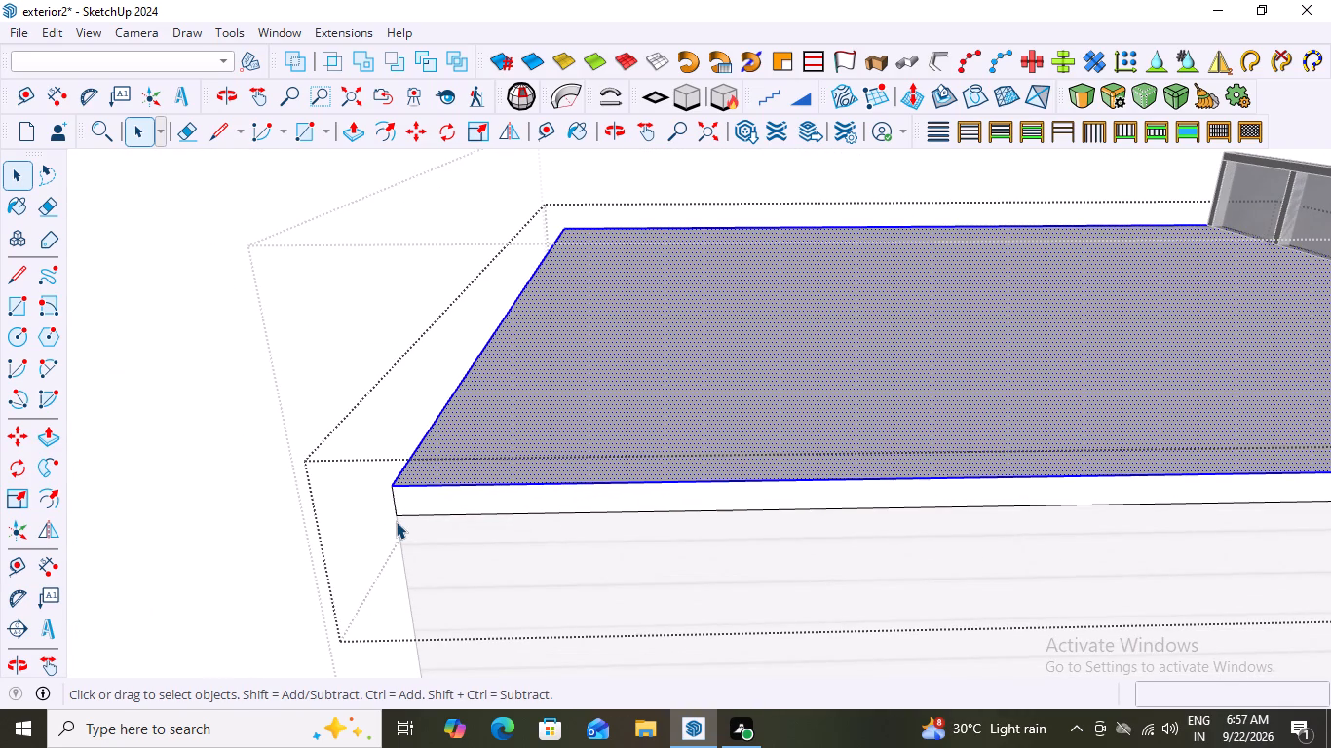
{"action": "key", "text": "m"}
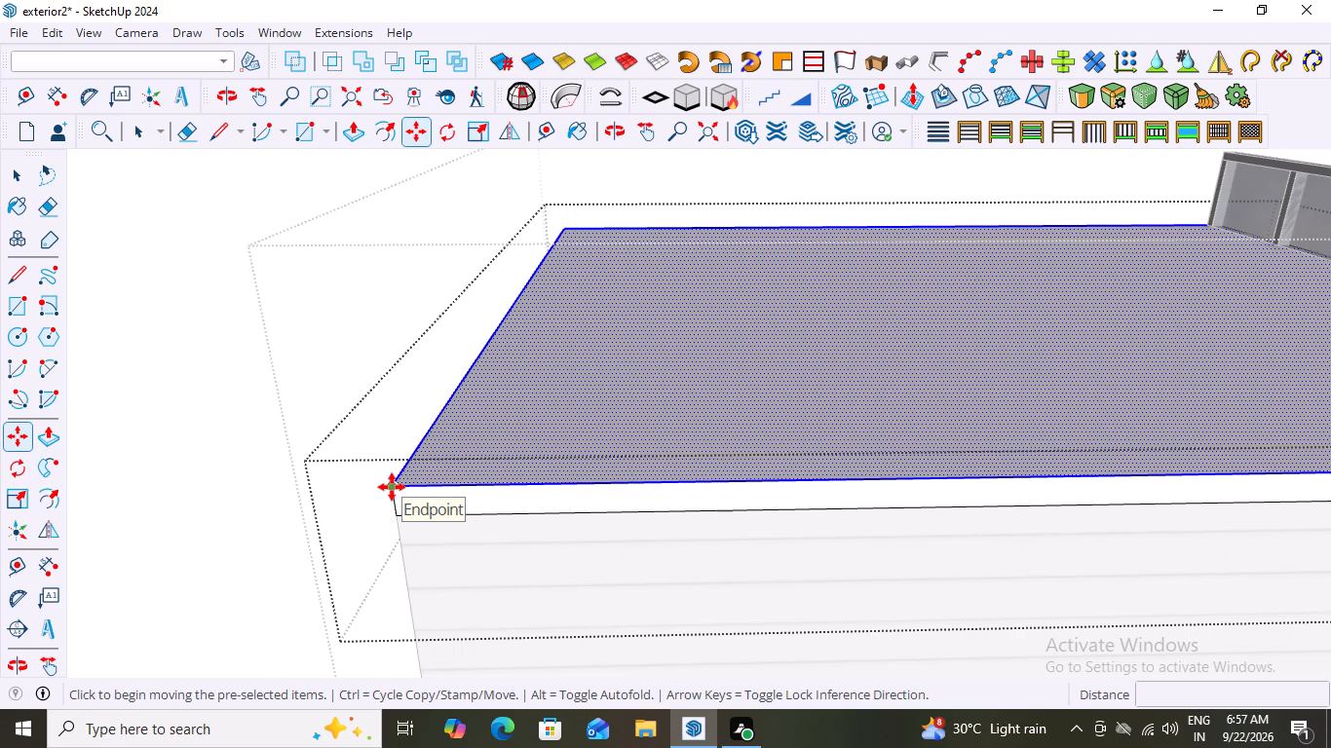
{"action": "left_click", "coordinate": [392, 487]}
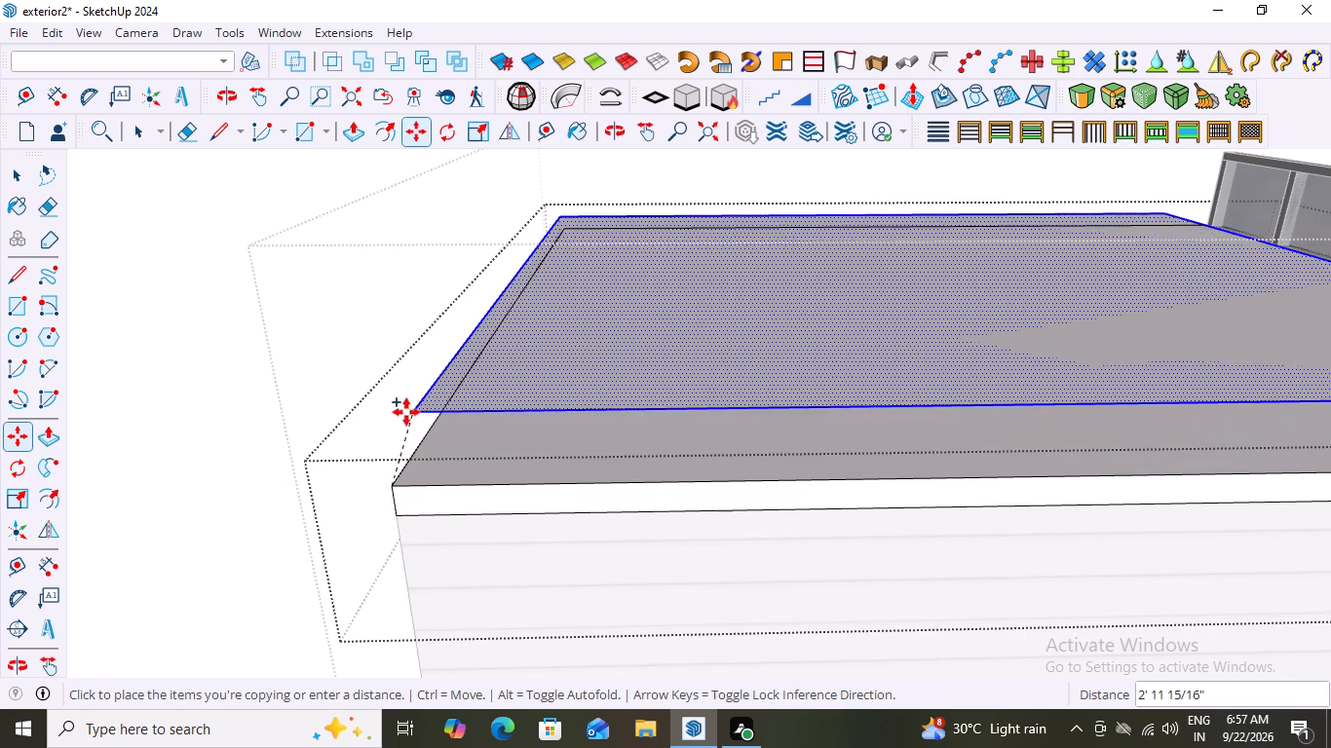
{"action": "scroll", "coordinate": [399, 414], "scroll_direction": "down", "scroll_amount": 6}
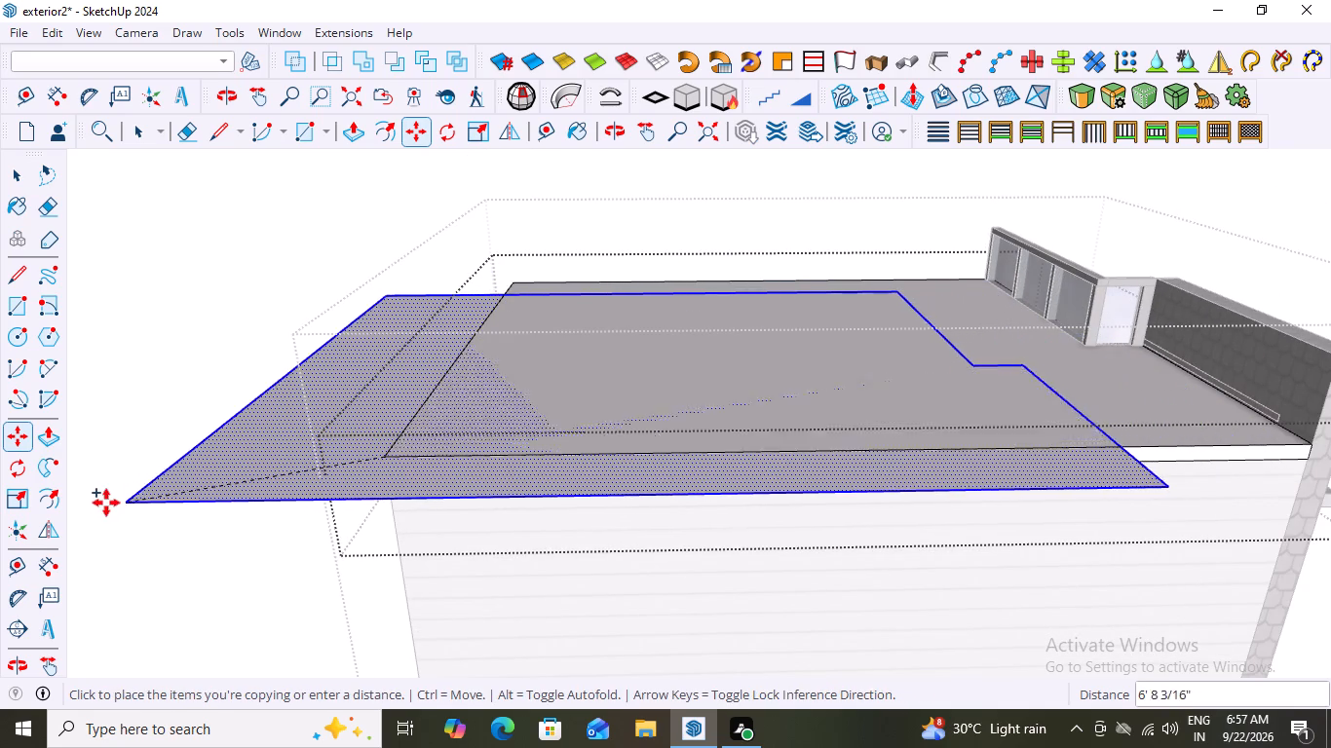
{"action": "scroll", "coordinate": [340, 466], "scroll_direction": "down", "scroll_amount": 14}
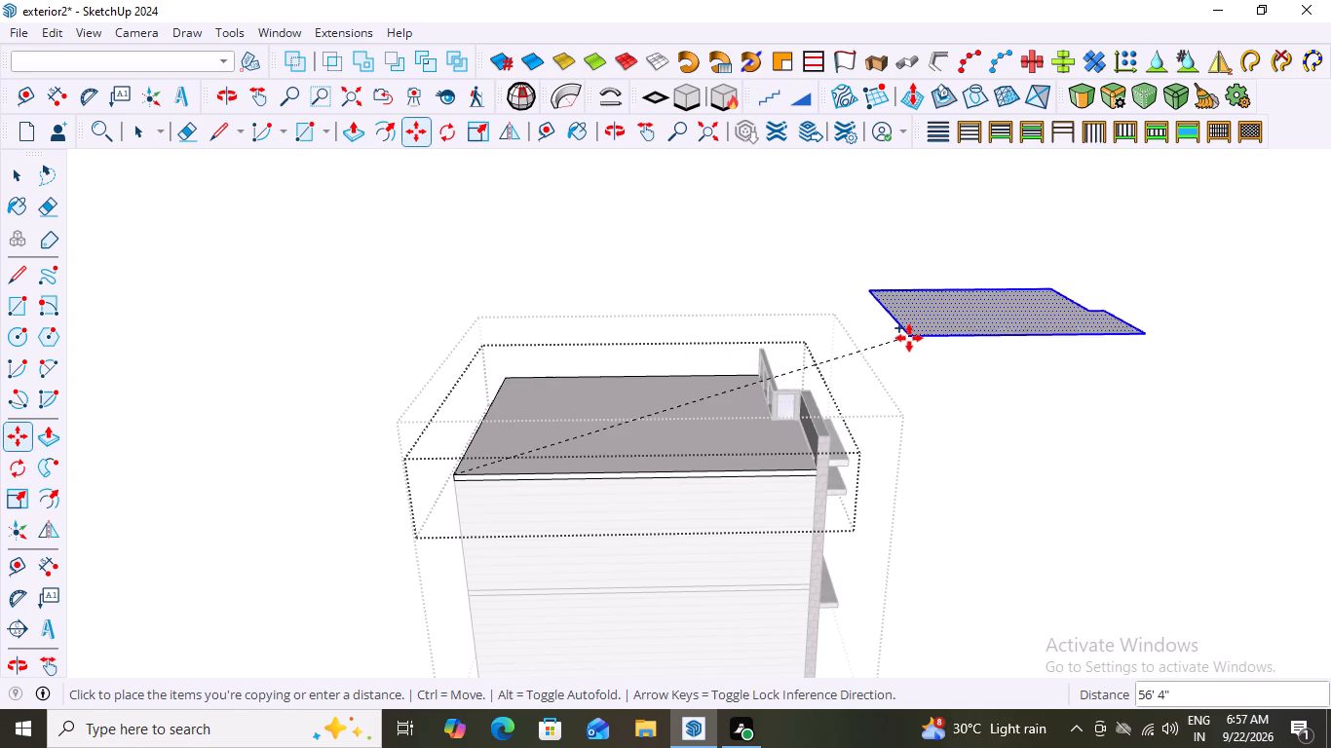
{"action": "scroll", "coordinate": [890, 390], "scroll_direction": "up", "scroll_amount": 6}
{"action": "left_click", "coordinate": [885, 397]}
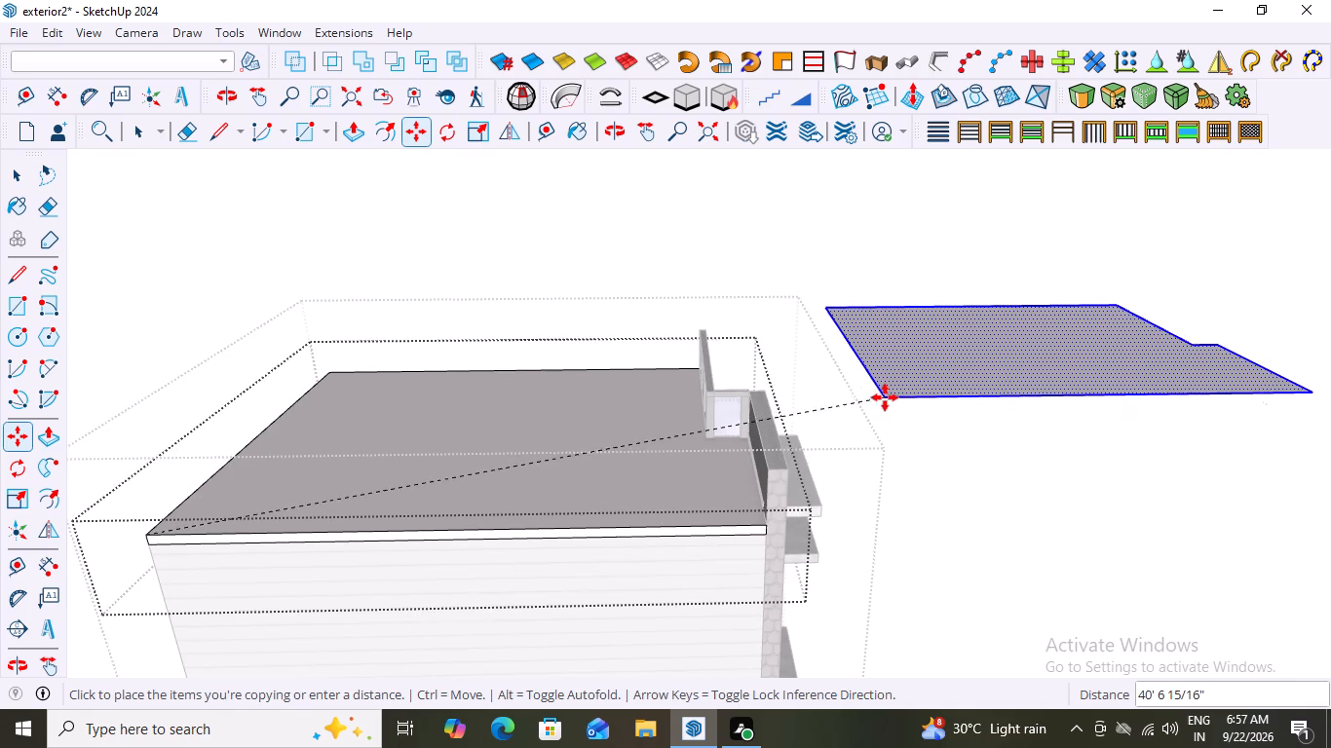
{"action": "scroll", "coordinate": [758, 480], "scroll_direction": "down", "scroll_amount": 15}
{"action": "key", "text": "space"}
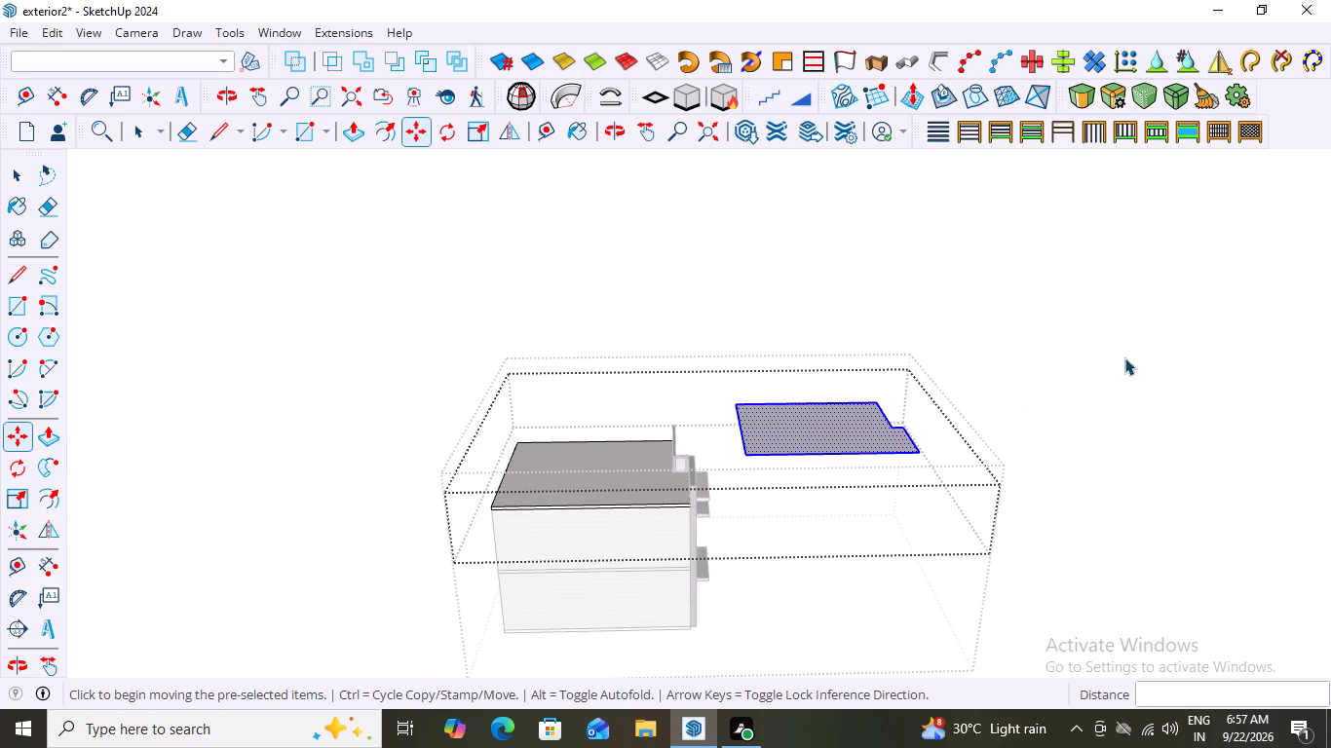
{"action": "left_click", "coordinate": [1118, 360]}
Inside the roof group, delete the copied outline's stone parapet, short return and glazed railing edges, leaving the three open sides.
{"action": "scroll", "coordinate": [882, 449], "scroll_direction": "up", "scroll_amount": 7}
{"action": "middle_click_drag", "start_coordinate": [927, 420], "coordinate": [920, 468]}
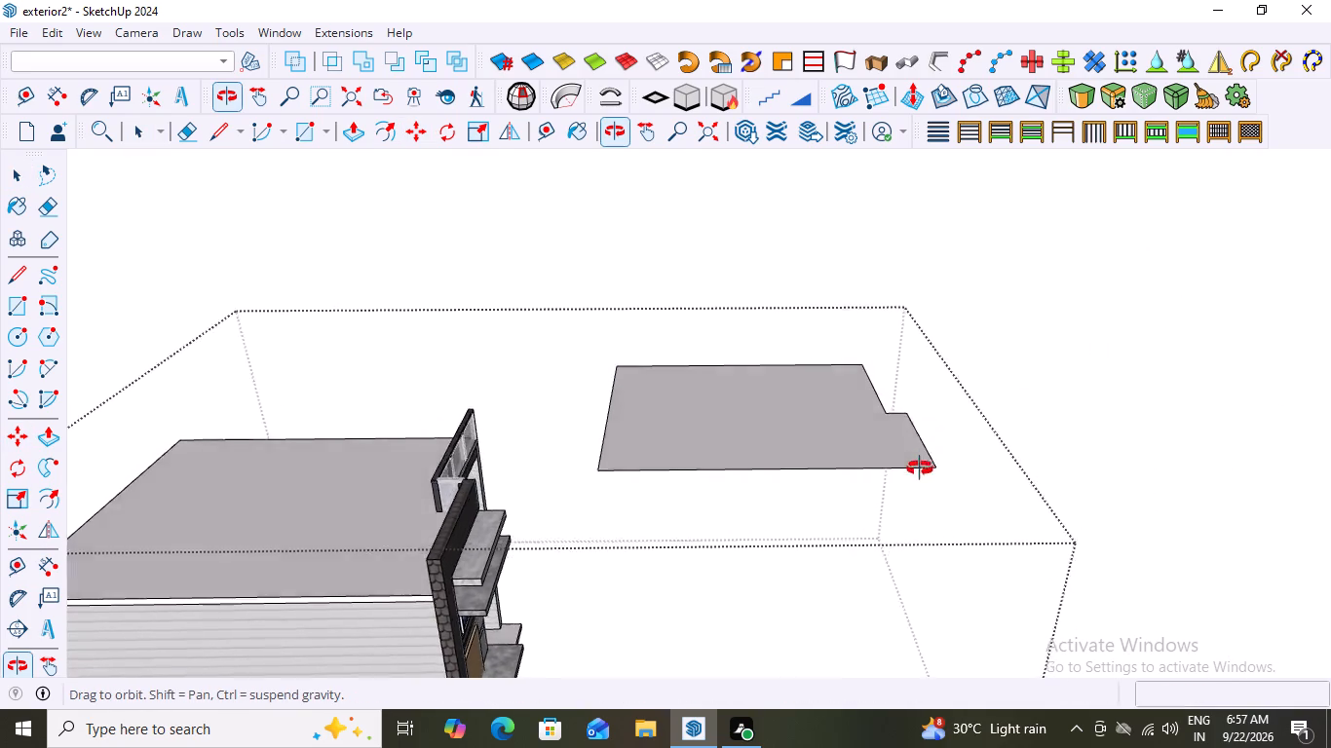
{"action": "middle_click_drag", "start_coordinate": [920, 468], "coordinate": [920, 504]}
{"action": "scroll", "coordinate": [928, 413], "scroll_direction": "up", "scroll_amount": 3}
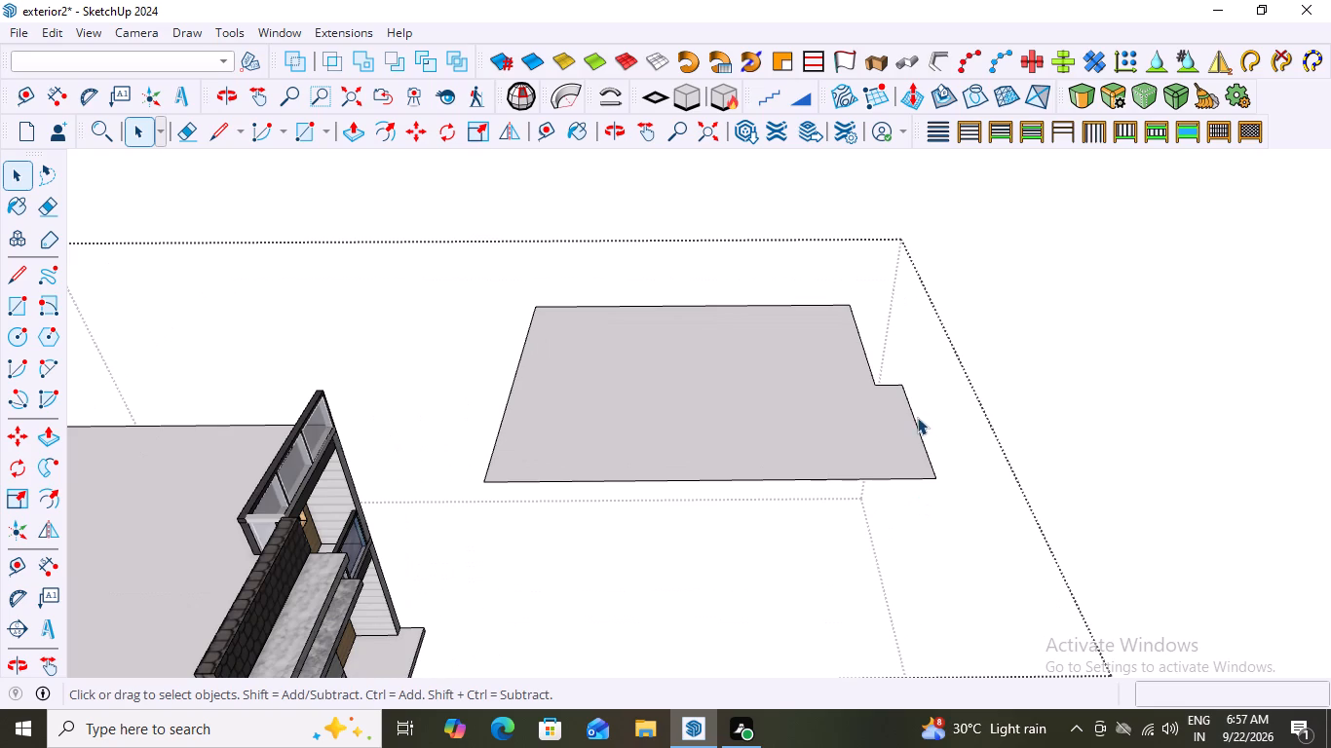
{"action": "left_click", "coordinate": [915, 422]}
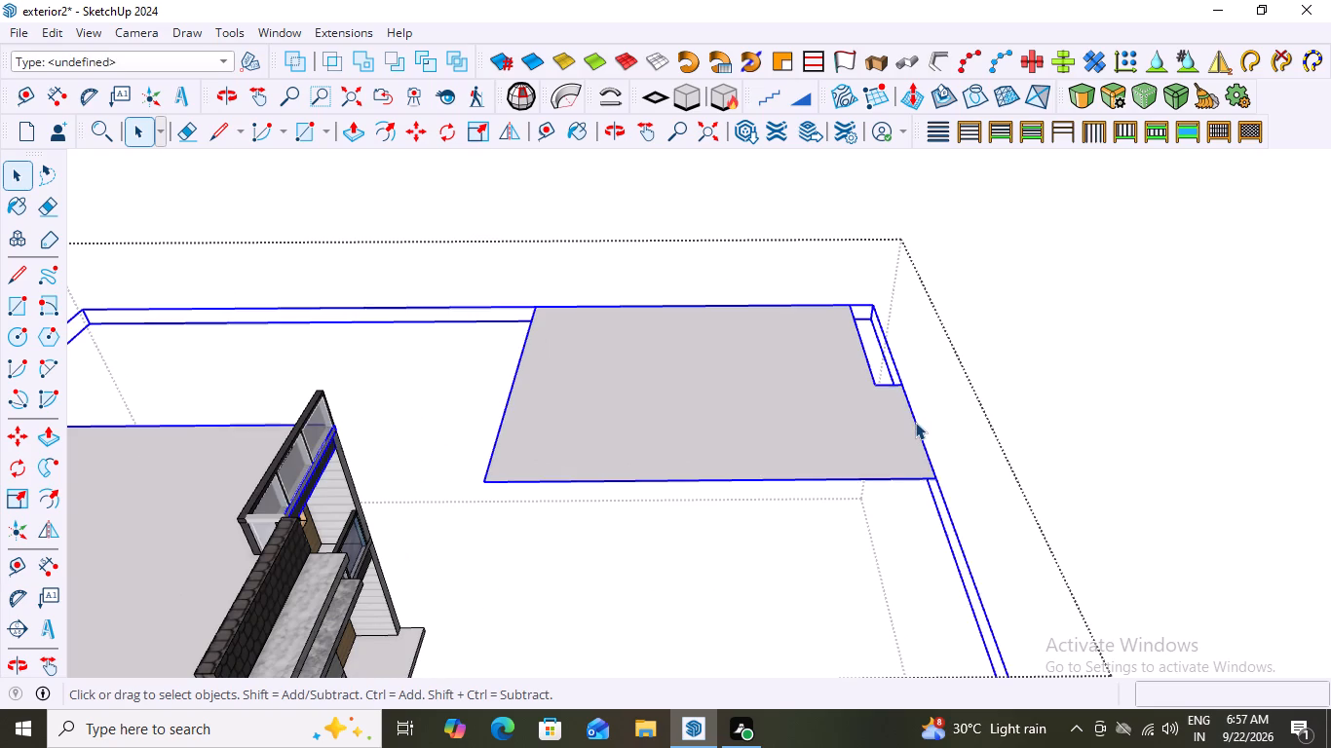
{"action": "double_click", "coordinate": [915, 422]}
{"action": "left_click", "coordinate": [915, 422]}
{"action": "left_click", "coordinate": [915, 422]}
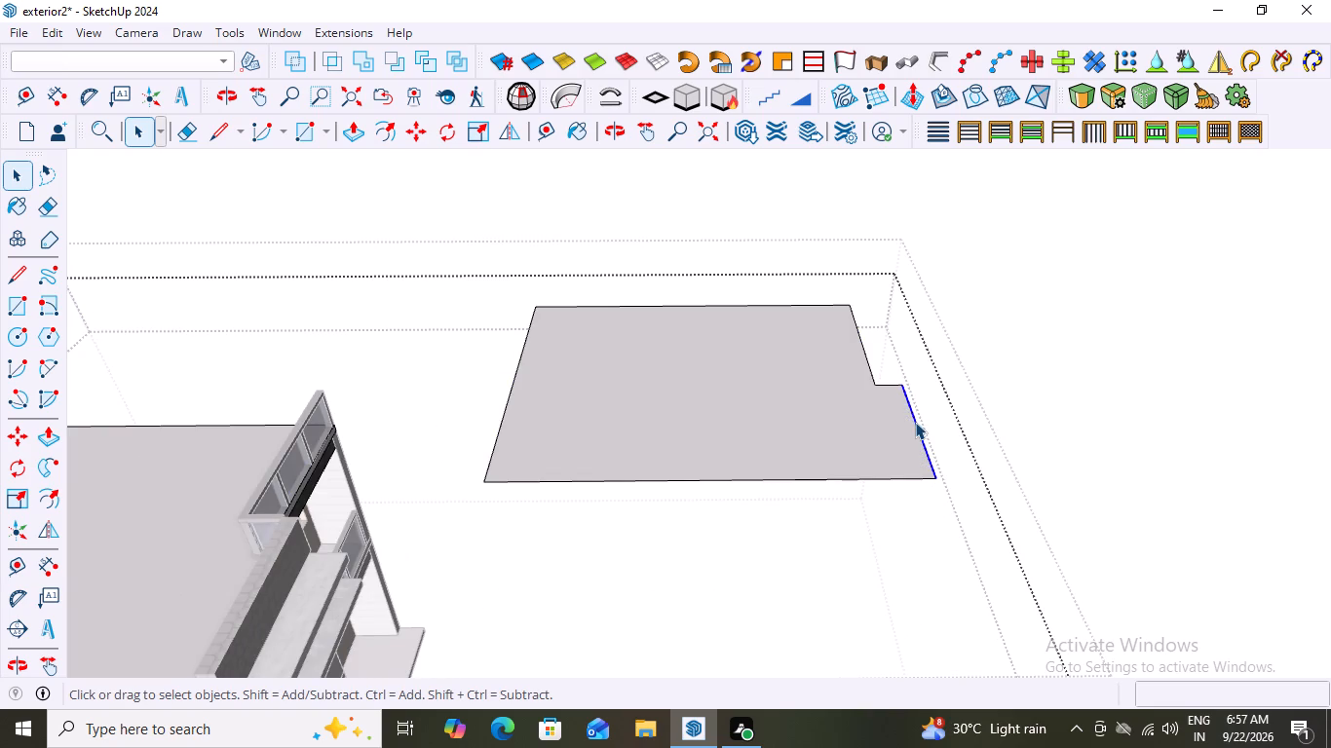
{"action": "key", "text": "Delete"}
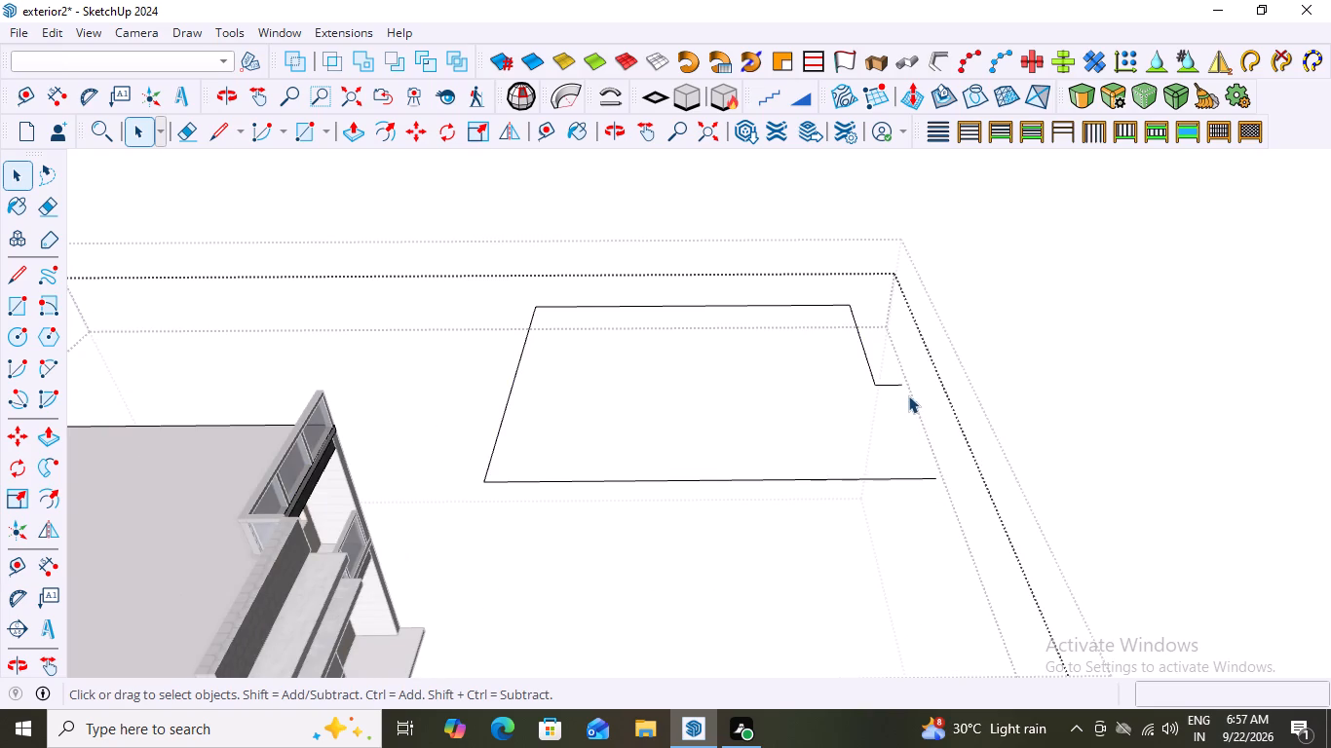
{"action": "left_click", "coordinate": [883, 383]}
{"action": "key", "text": "Delete"}
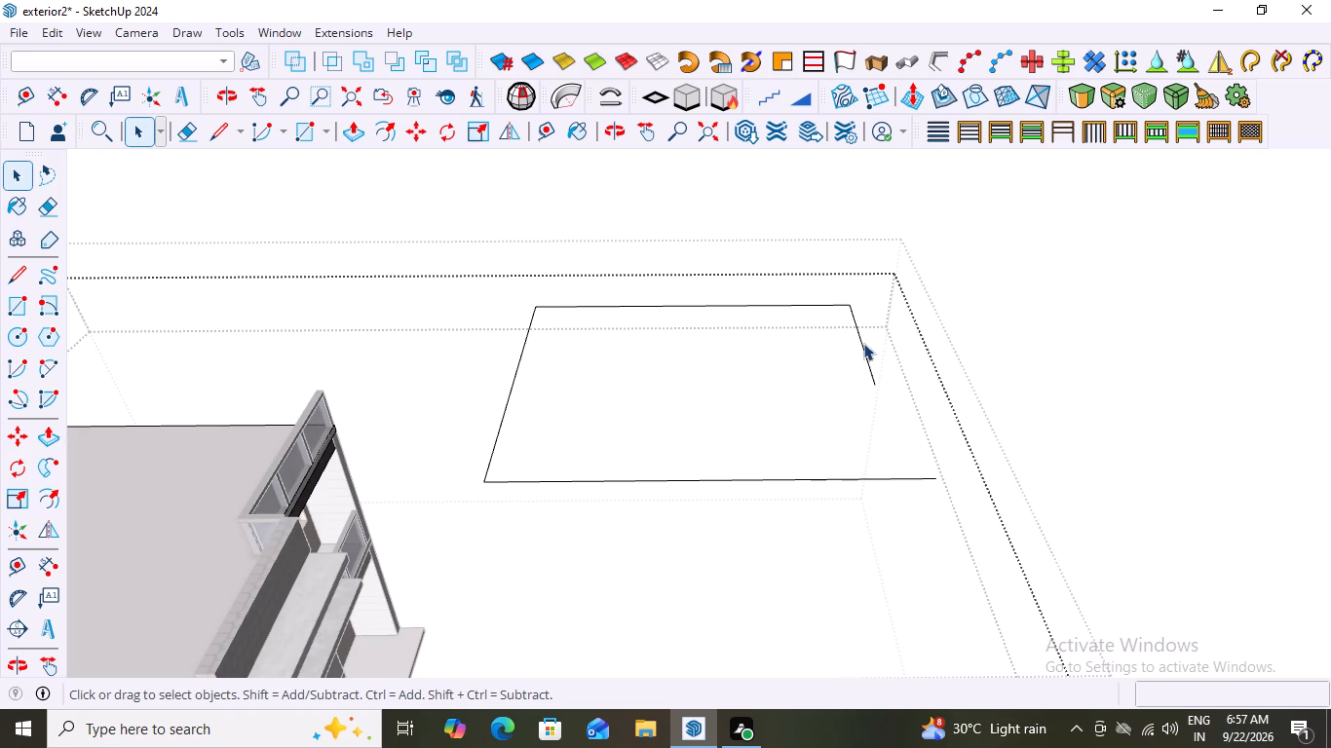
{"action": "left_click", "coordinate": [864, 351]}
{"action": "key", "text": "Delete"}
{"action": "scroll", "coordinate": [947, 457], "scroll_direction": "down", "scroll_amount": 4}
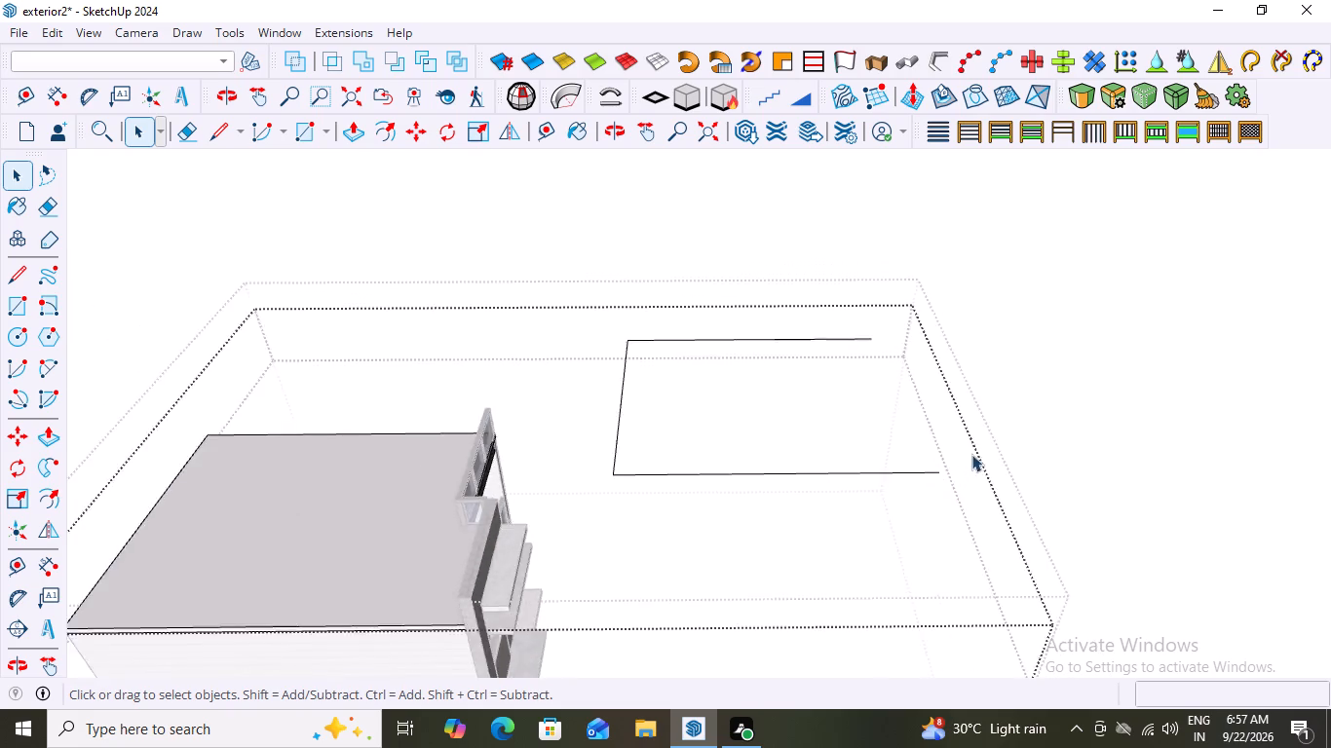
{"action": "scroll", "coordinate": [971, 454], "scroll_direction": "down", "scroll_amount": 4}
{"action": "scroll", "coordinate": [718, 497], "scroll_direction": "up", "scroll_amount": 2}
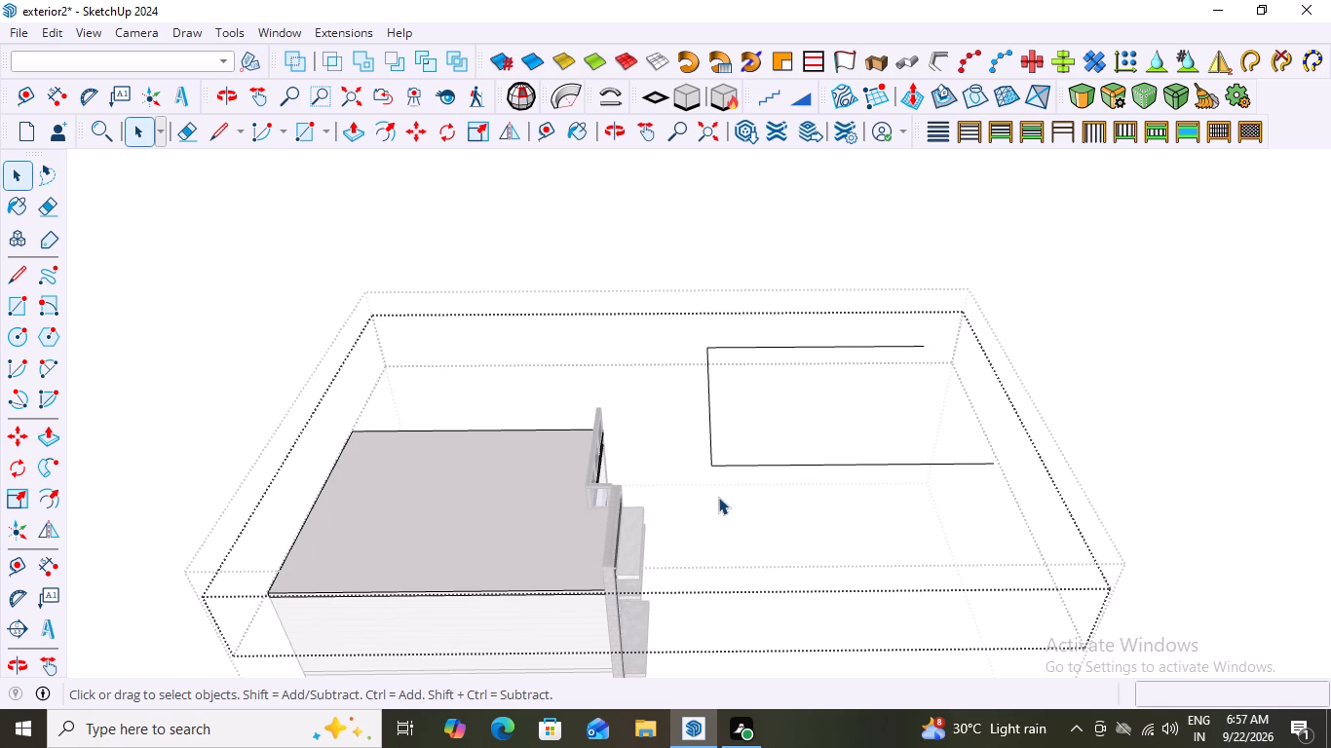
Measure the roof slab's side edge from its outer rear corner to the end of the glazed railing.
{"action": "middle_click_drag", "start_coordinate": [715, 500], "coordinate": [788, 607]}
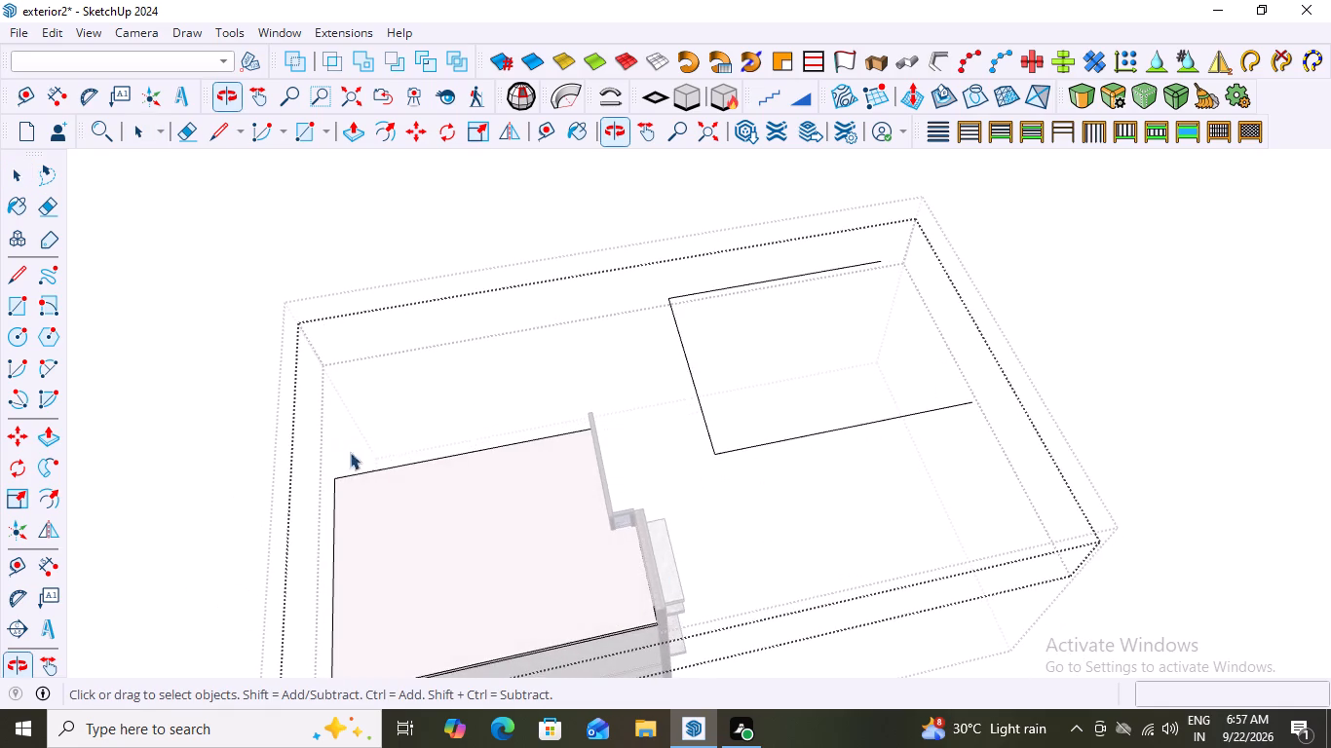
{"action": "scroll", "coordinate": [323, 456], "scroll_direction": "up", "scroll_amount": 3}
{"action": "scroll", "coordinate": [553, 445], "scroll_direction": "up", "scroll_amount": 4}
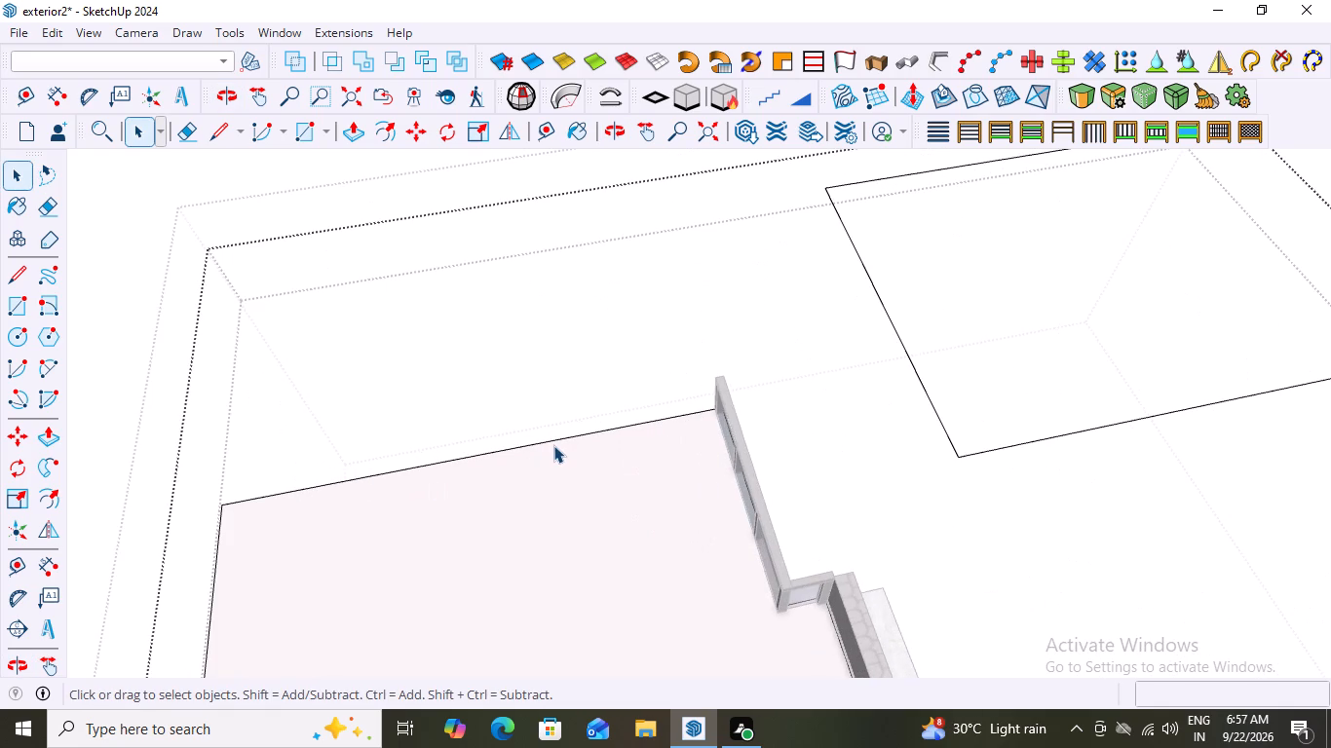
{"action": "scroll", "coordinate": [553, 445], "scroll_direction": "up", "scroll_amount": 1}
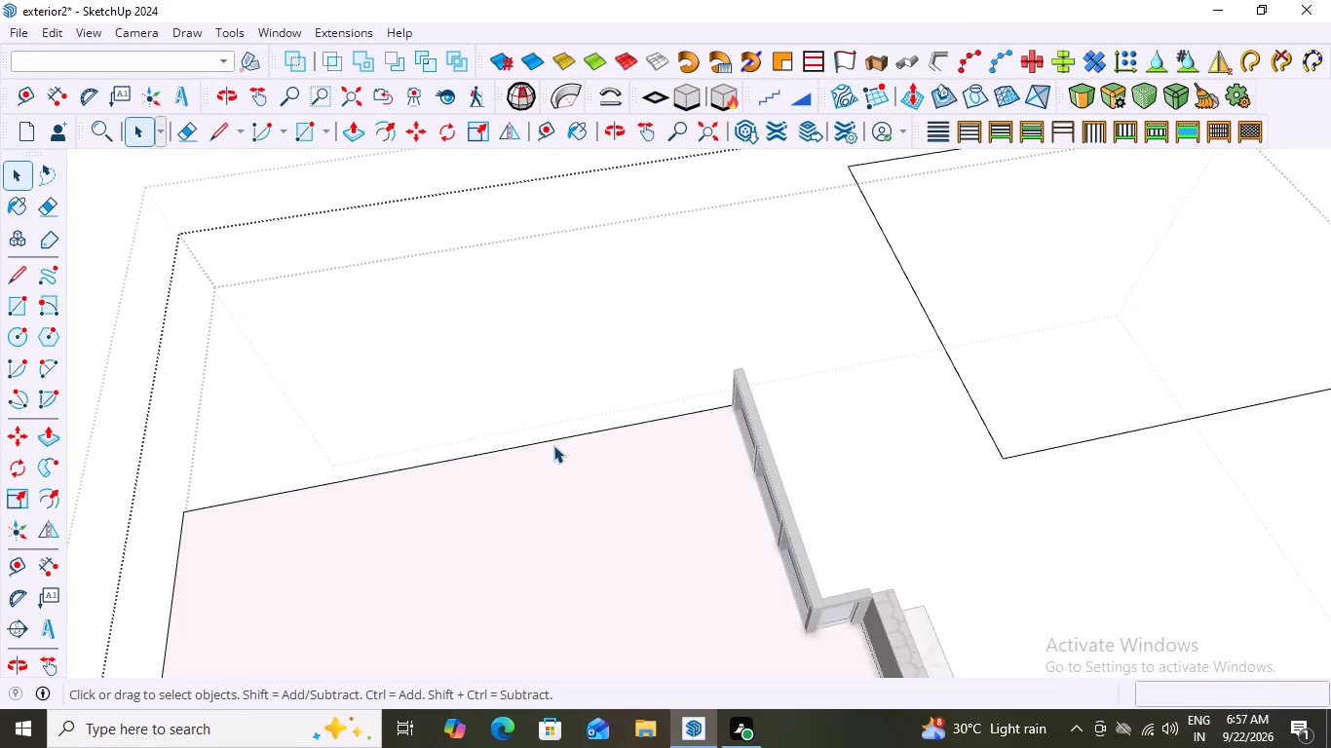
{"action": "key", "text": "e"}
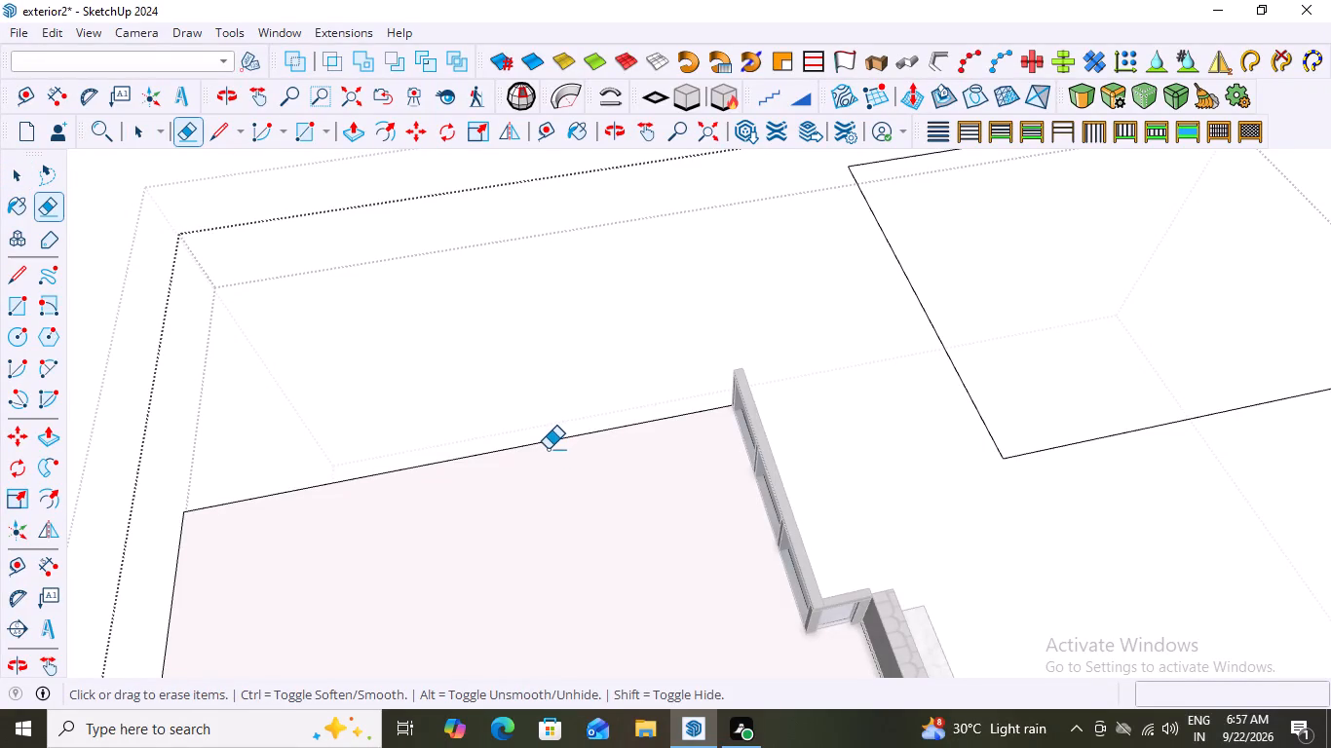
{"action": "key", "text": "space"}
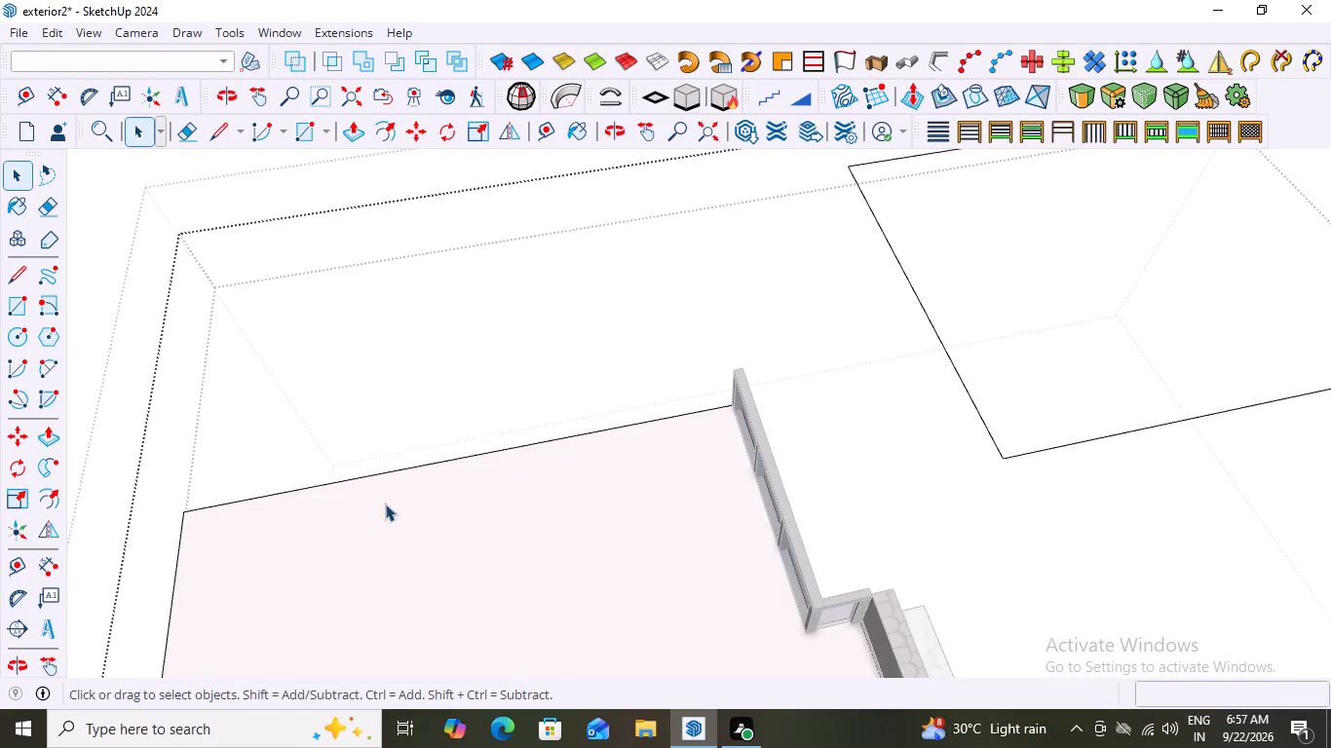
{"action": "left_click", "coordinate": [47, 563]}
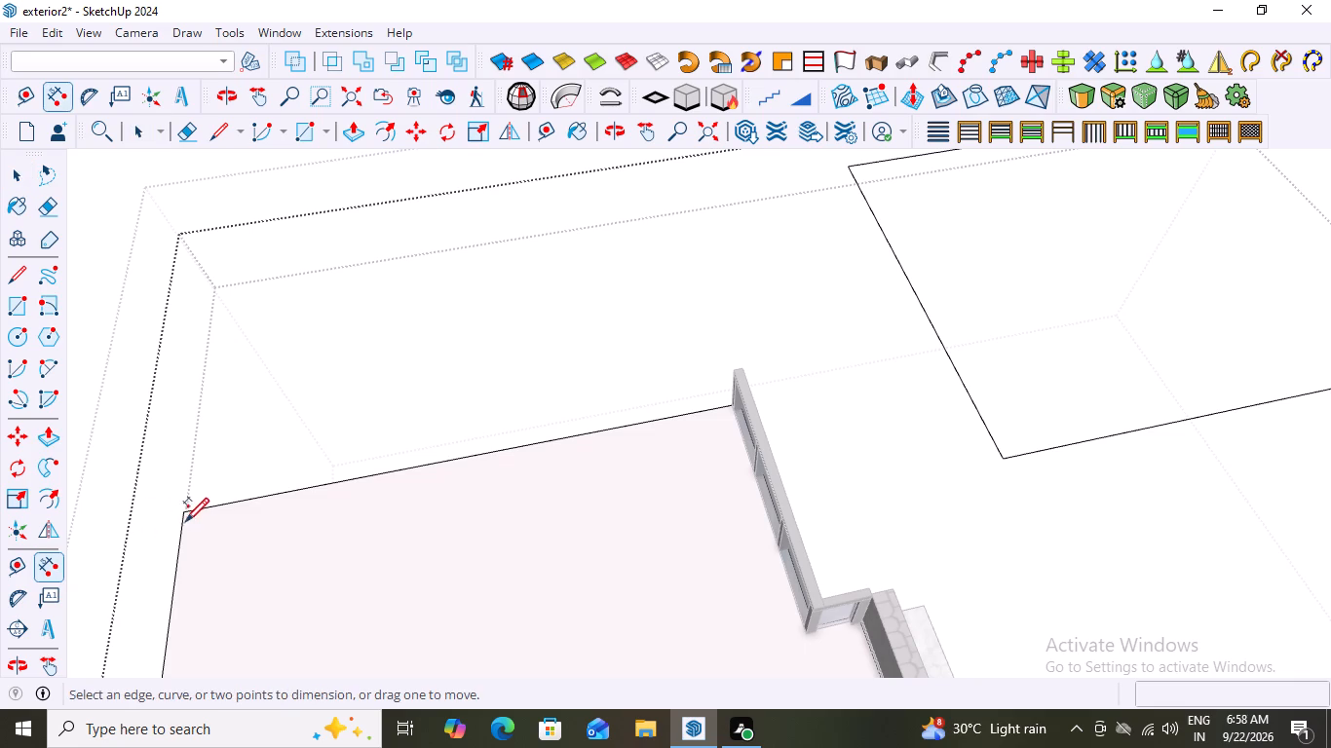
{"action": "left_click", "coordinate": [182, 507]}
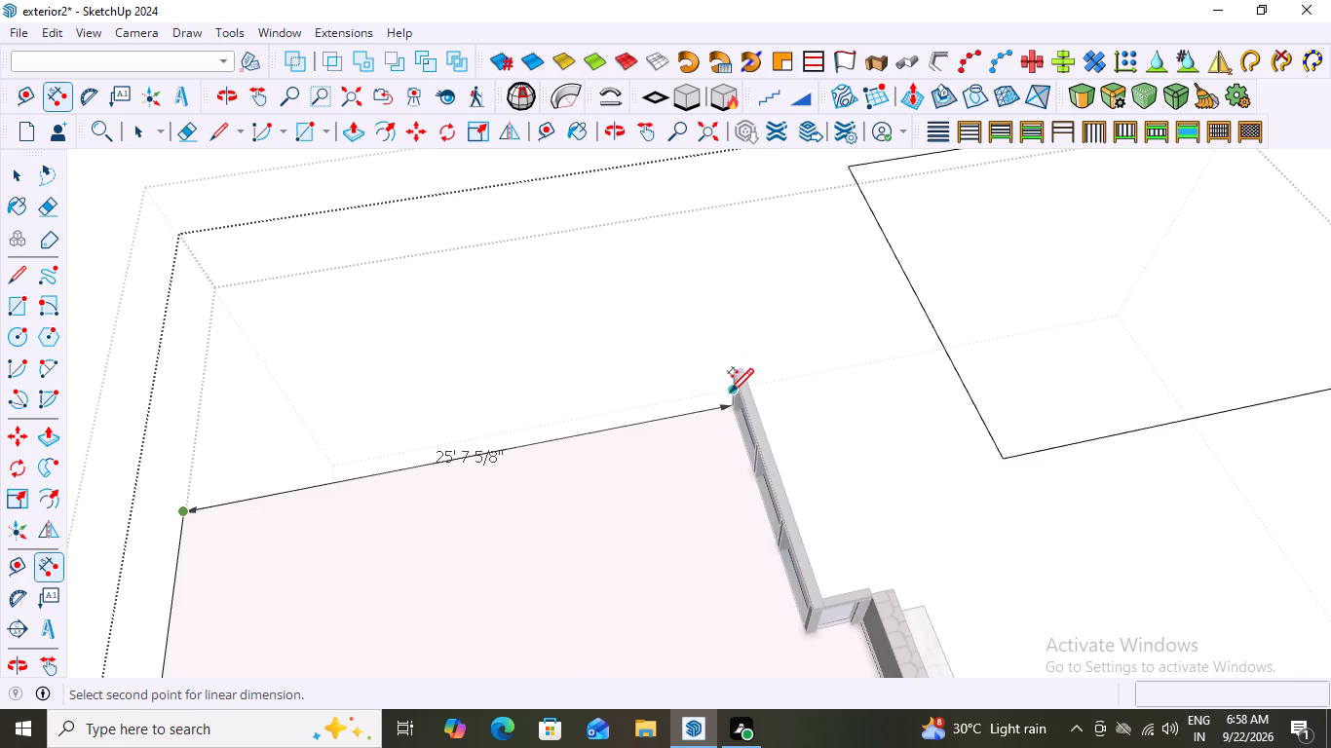
{"action": "scroll", "coordinate": [726, 404], "scroll_direction": "up", "scroll_amount": 11}
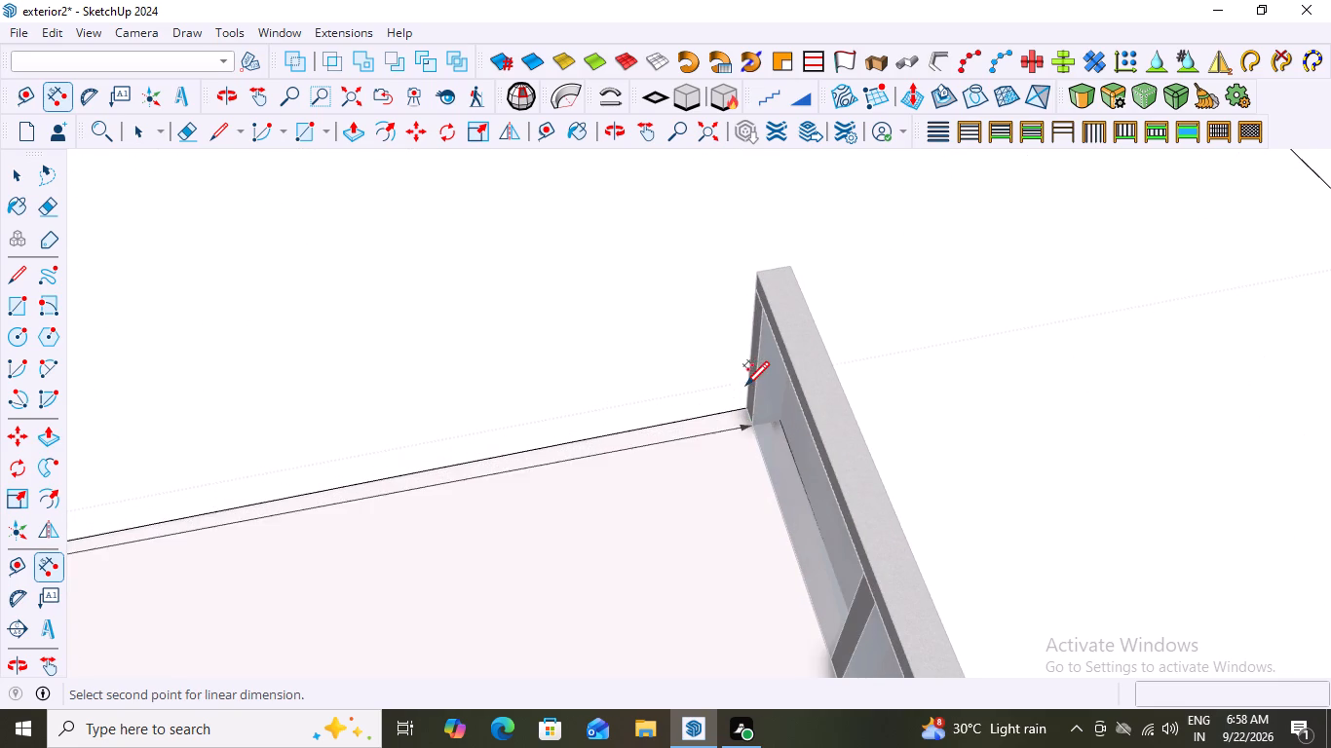
{"action": "left_click", "coordinate": [746, 403]}
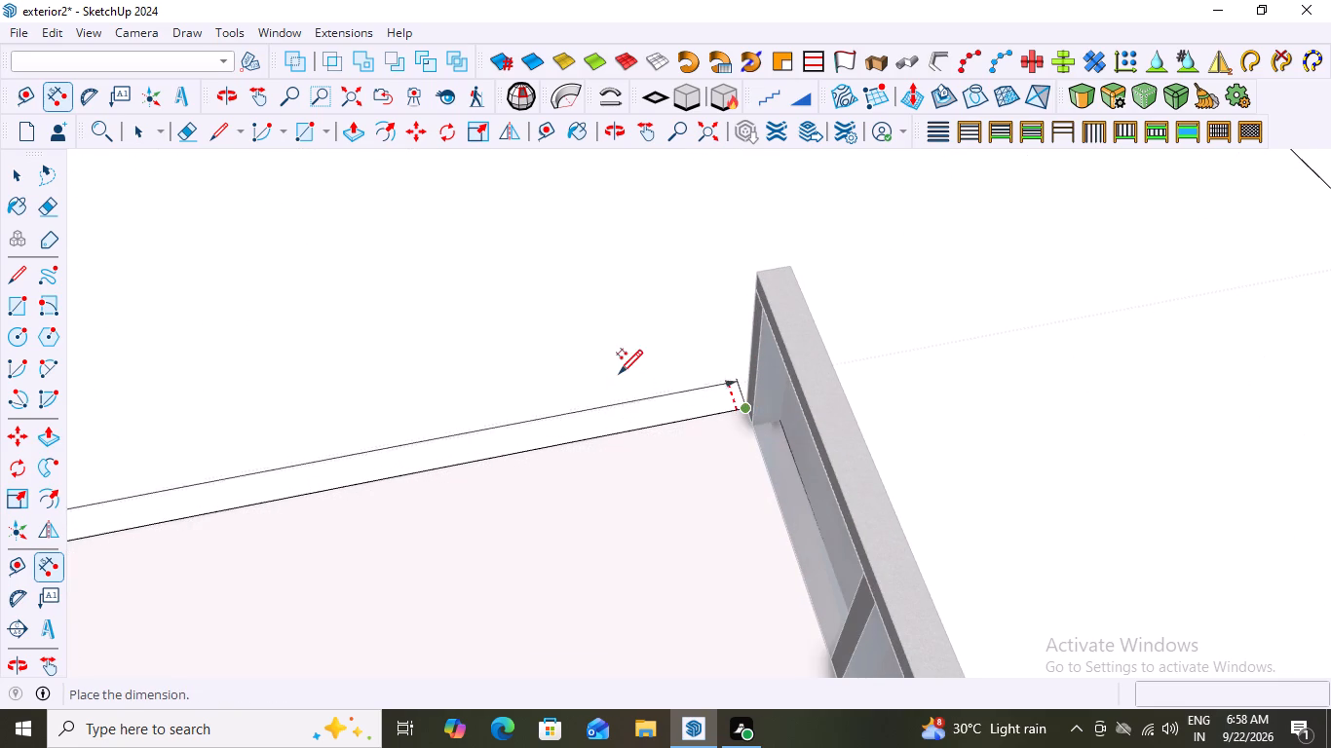
{"action": "scroll", "coordinate": [622, 370], "scroll_direction": "down", "scroll_amount": 13}
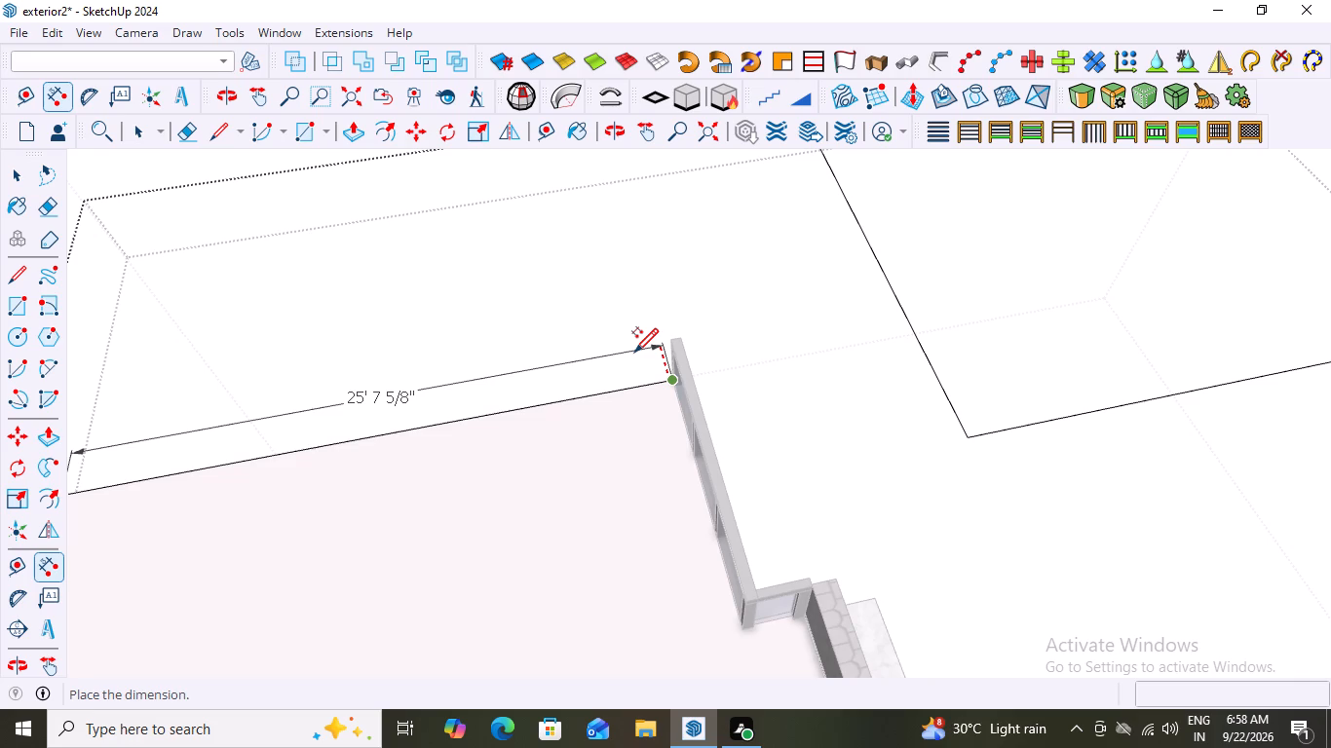
{"action": "key", "text": "Escape"}
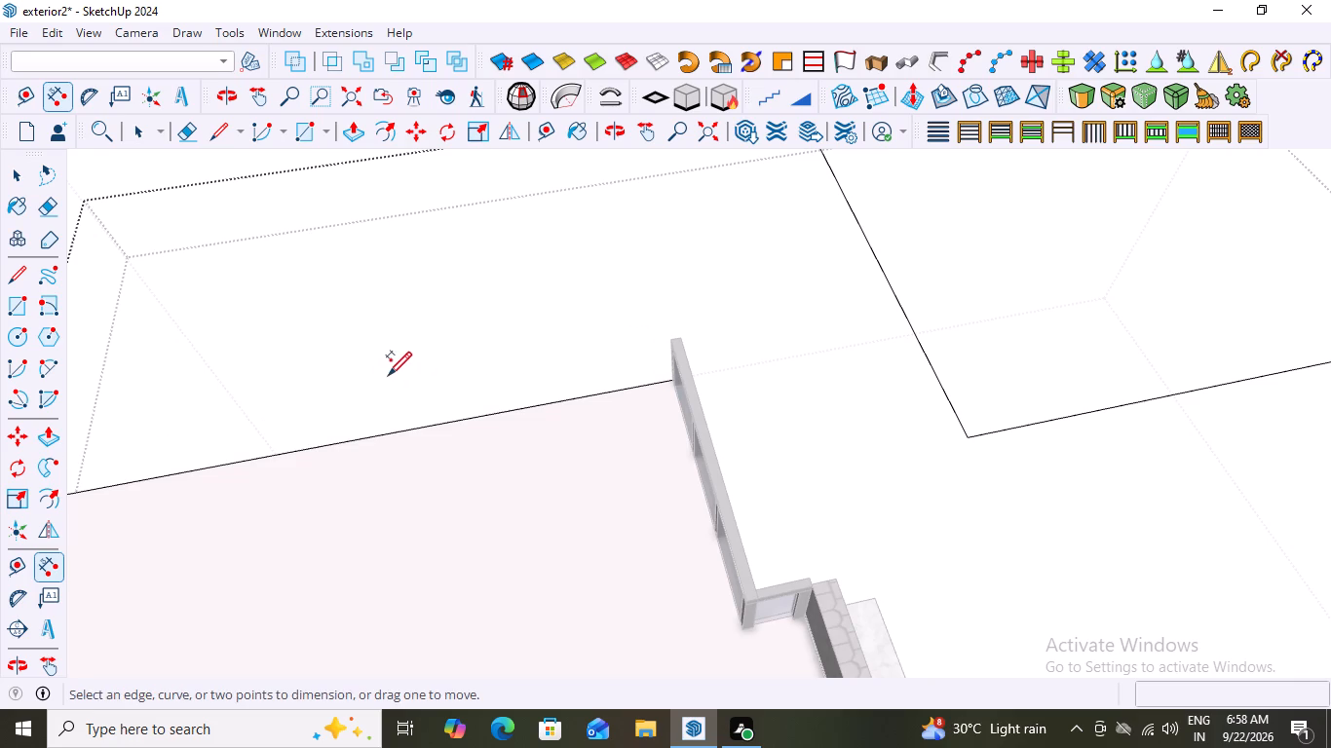
Measure the matching side edge of the copied three-sided outline from its corner to its free end.
{"action": "scroll", "coordinate": [388, 374], "scroll_direction": "down", "scroll_amount": 11}
{"action": "scroll", "coordinate": [789, 201], "scroll_direction": "up", "scroll_amount": 8}
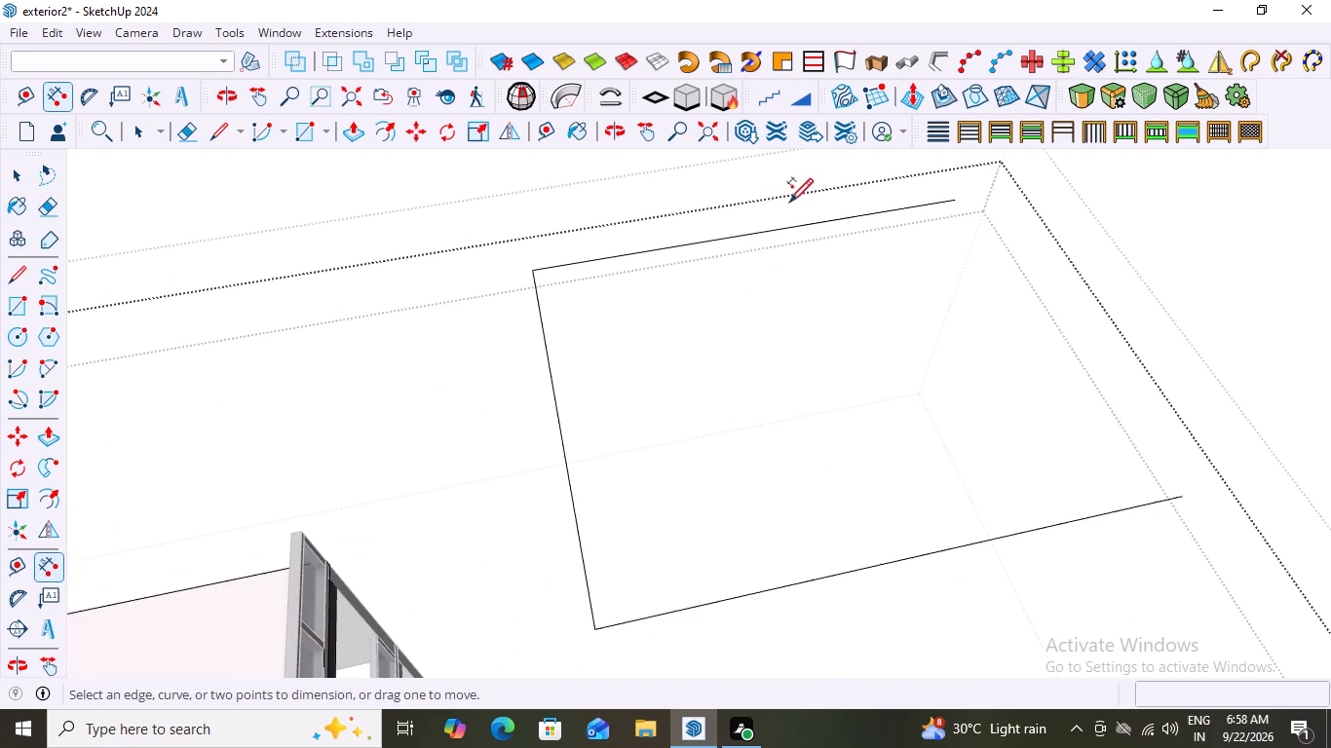
{"action": "left_click", "coordinate": [532, 268]}
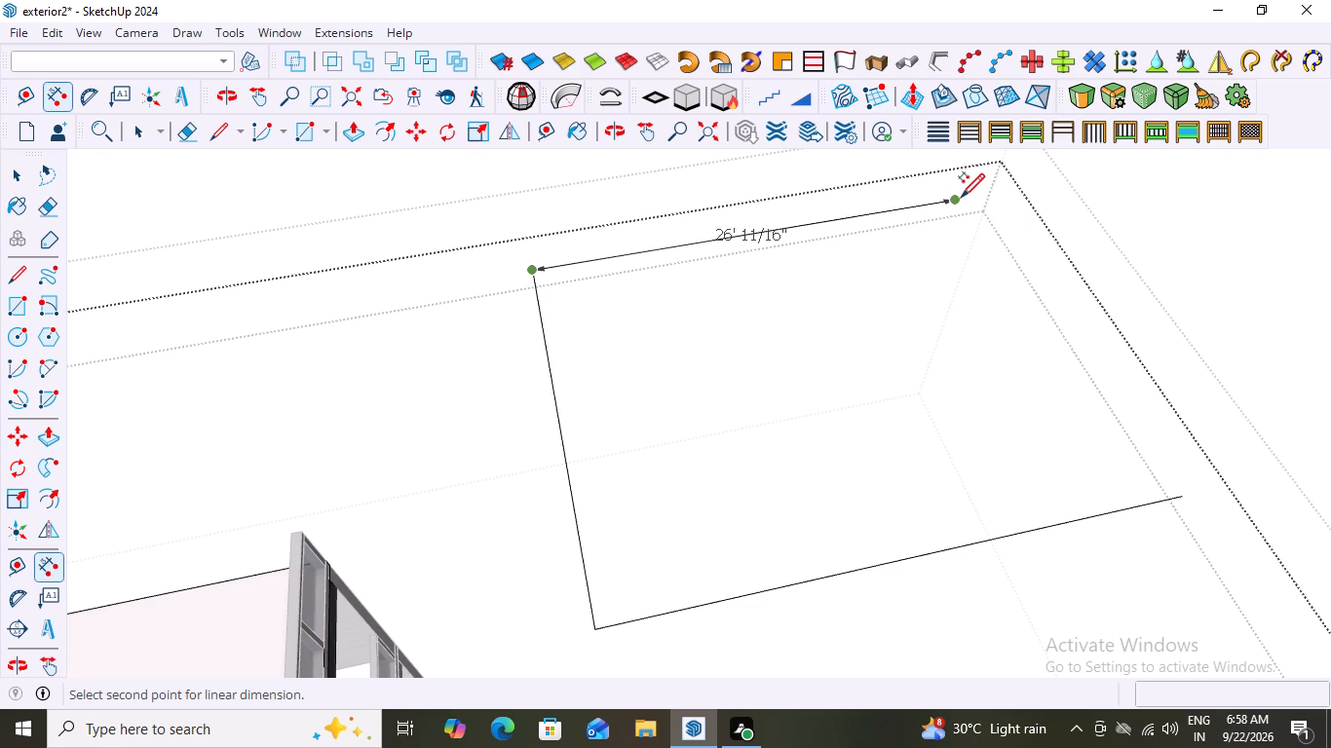
{"action": "scroll", "coordinate": [909, 204], "scroll_direction": "down", "scroll_amount": 8}
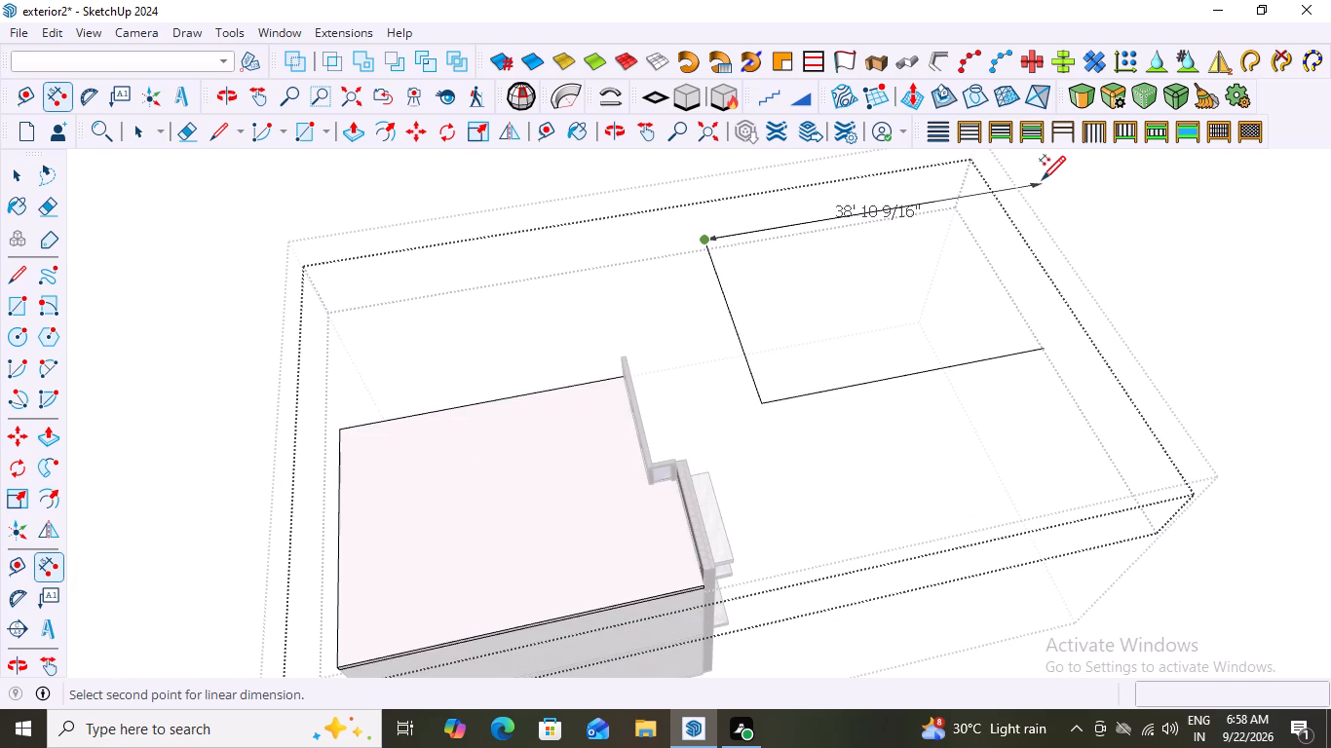
{"action": "key", "text": "Escape"}
{"action": "scroll", "coordinate": [1027, 200], "scroll_direction": "down", "scroll_amount": 6}
{"action": "key", "text": "space"}
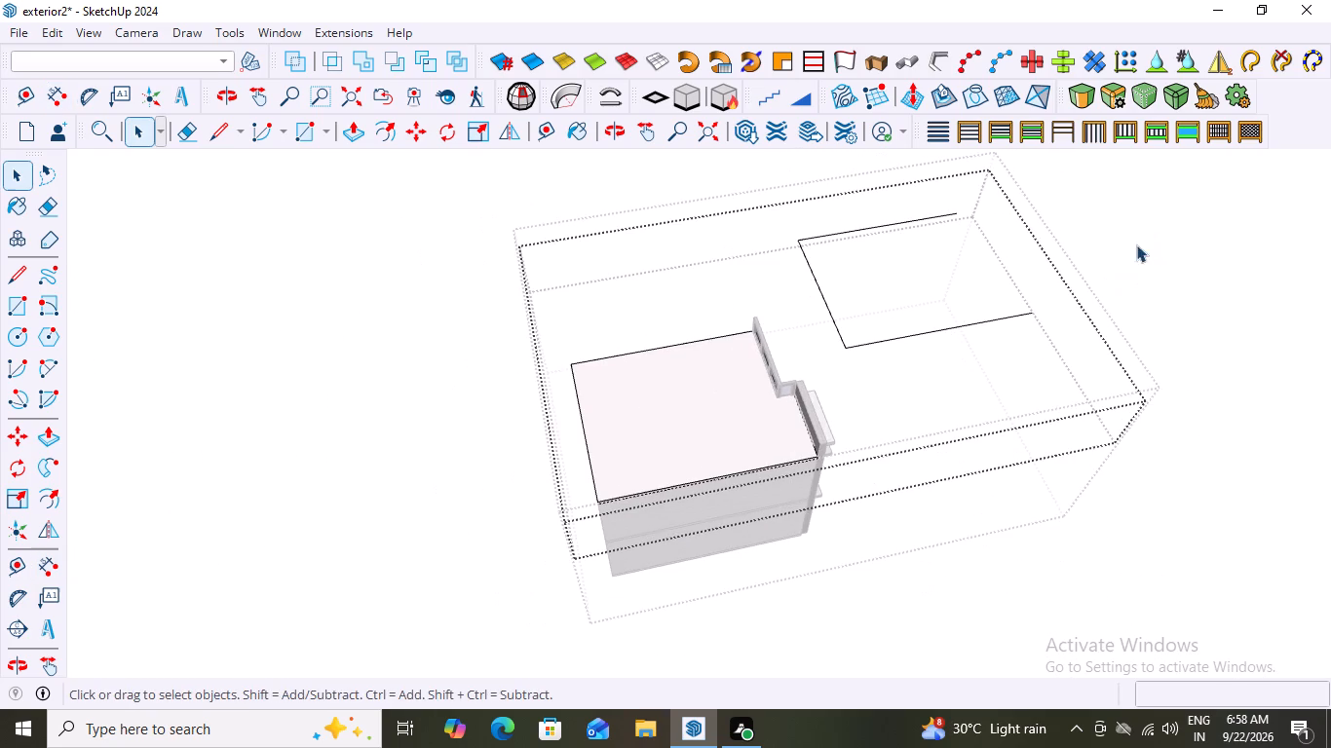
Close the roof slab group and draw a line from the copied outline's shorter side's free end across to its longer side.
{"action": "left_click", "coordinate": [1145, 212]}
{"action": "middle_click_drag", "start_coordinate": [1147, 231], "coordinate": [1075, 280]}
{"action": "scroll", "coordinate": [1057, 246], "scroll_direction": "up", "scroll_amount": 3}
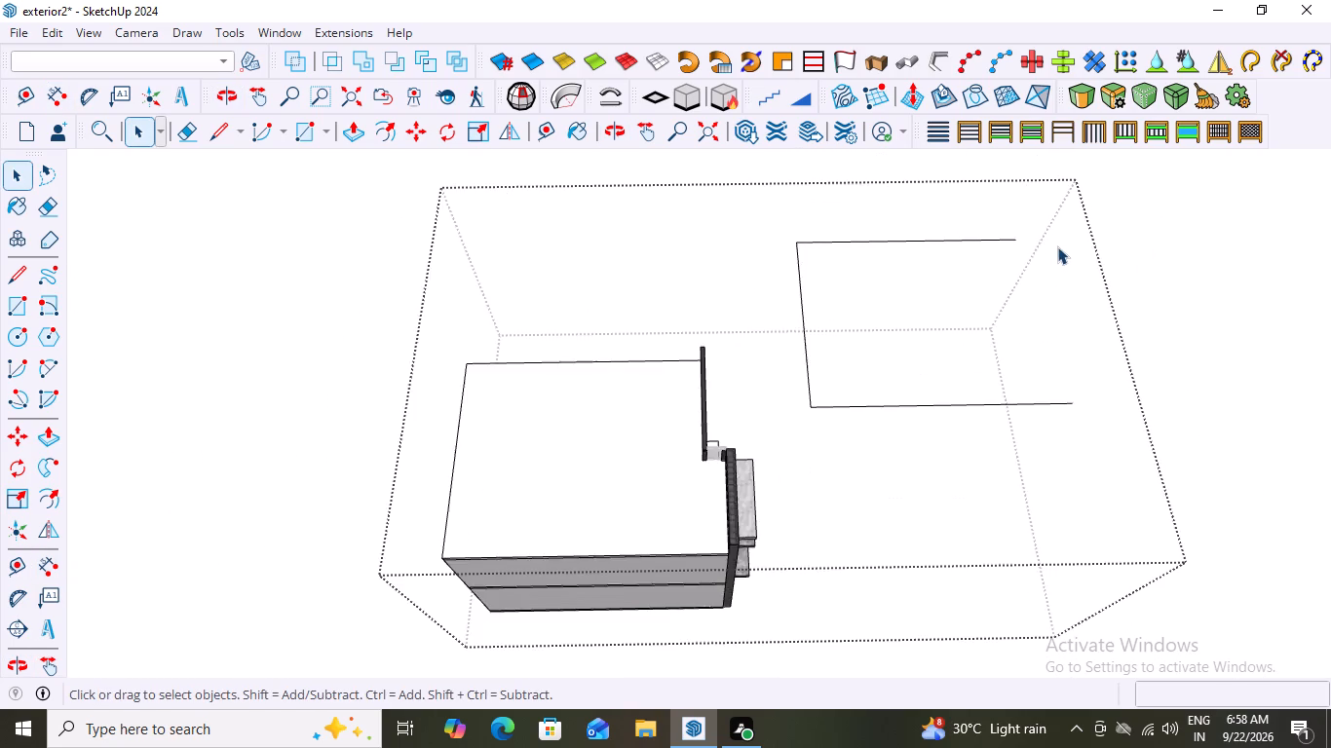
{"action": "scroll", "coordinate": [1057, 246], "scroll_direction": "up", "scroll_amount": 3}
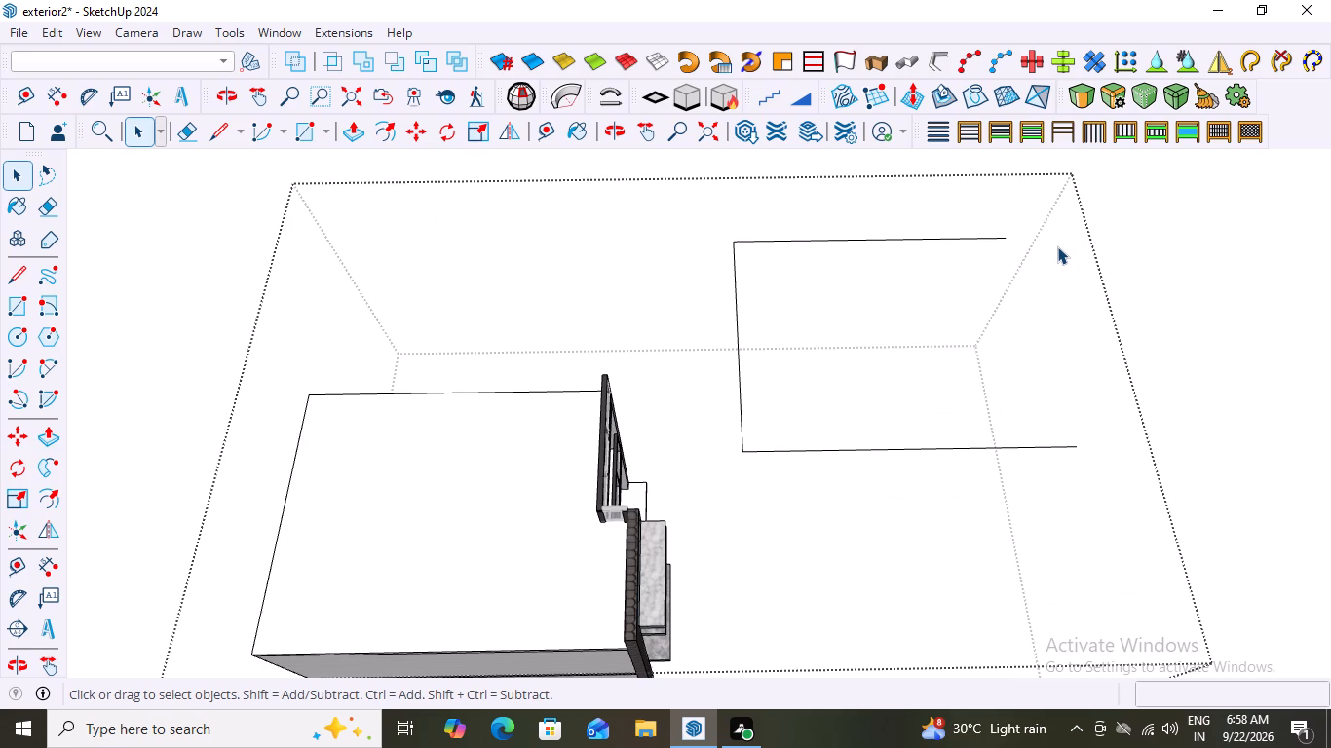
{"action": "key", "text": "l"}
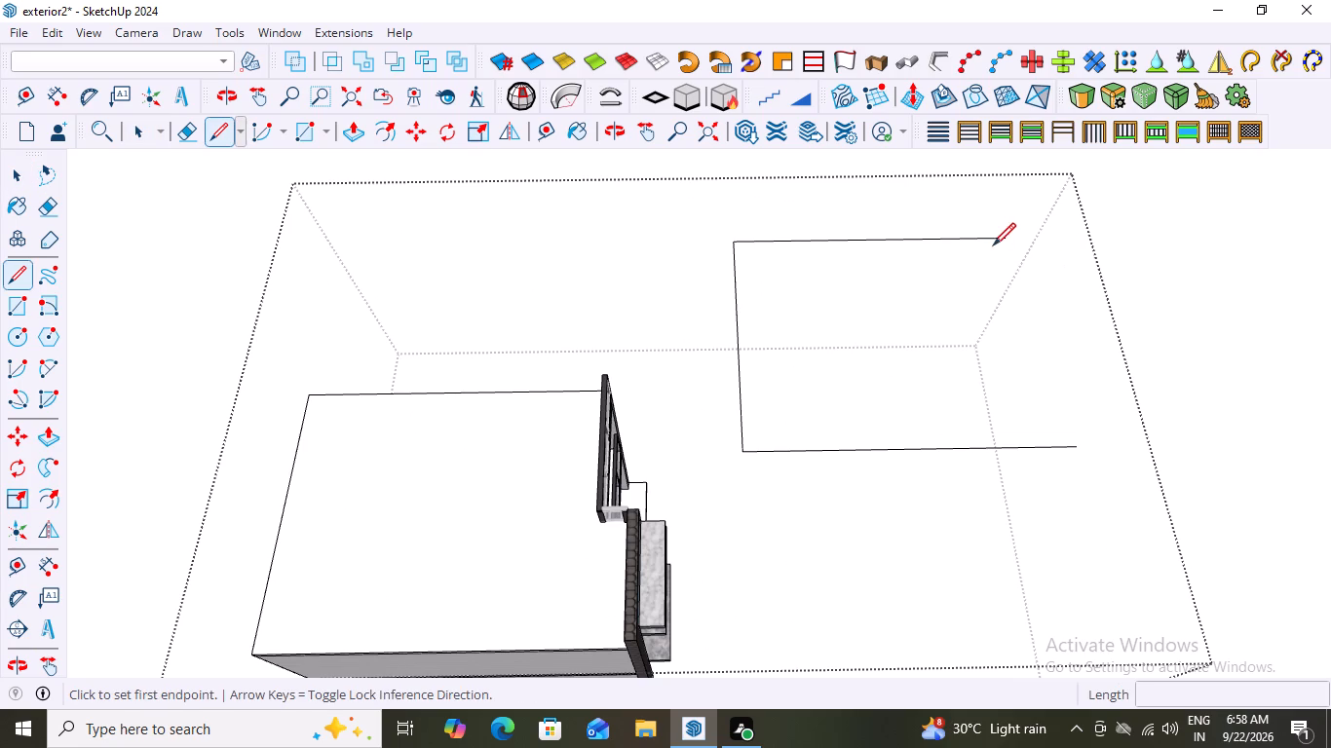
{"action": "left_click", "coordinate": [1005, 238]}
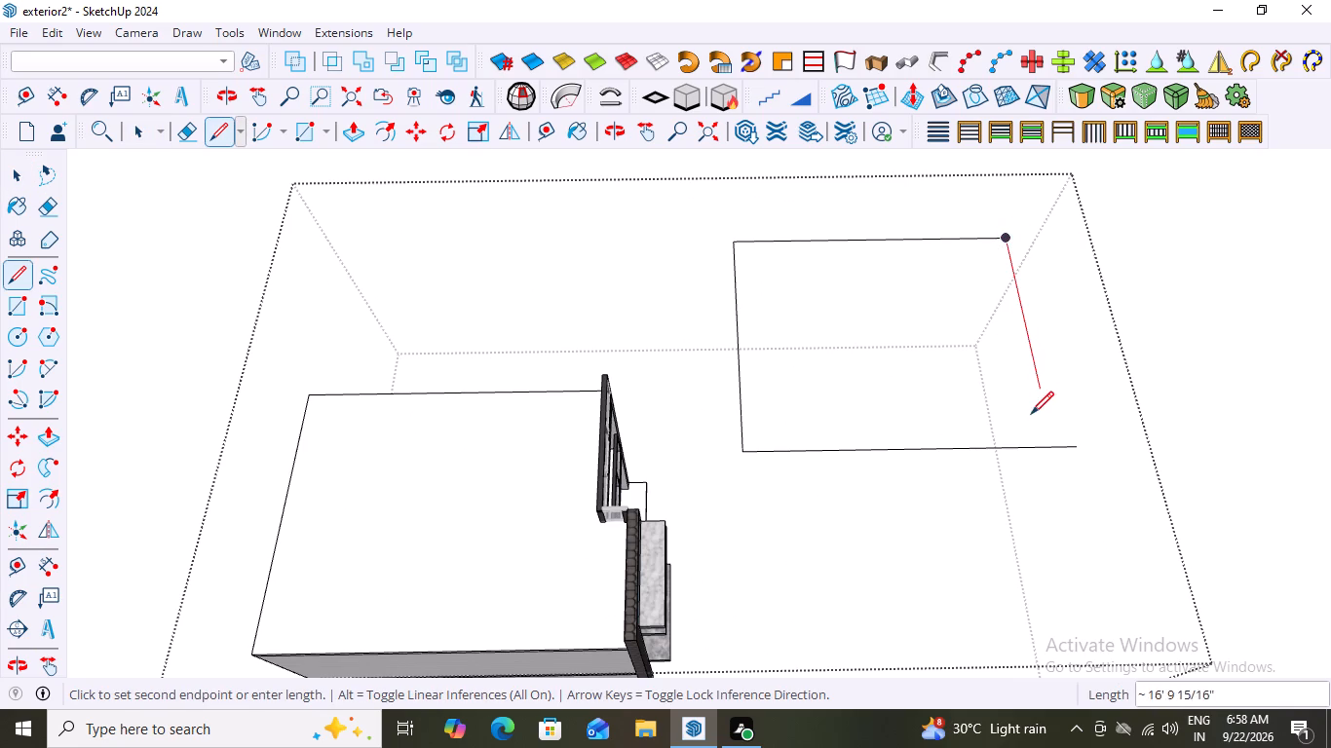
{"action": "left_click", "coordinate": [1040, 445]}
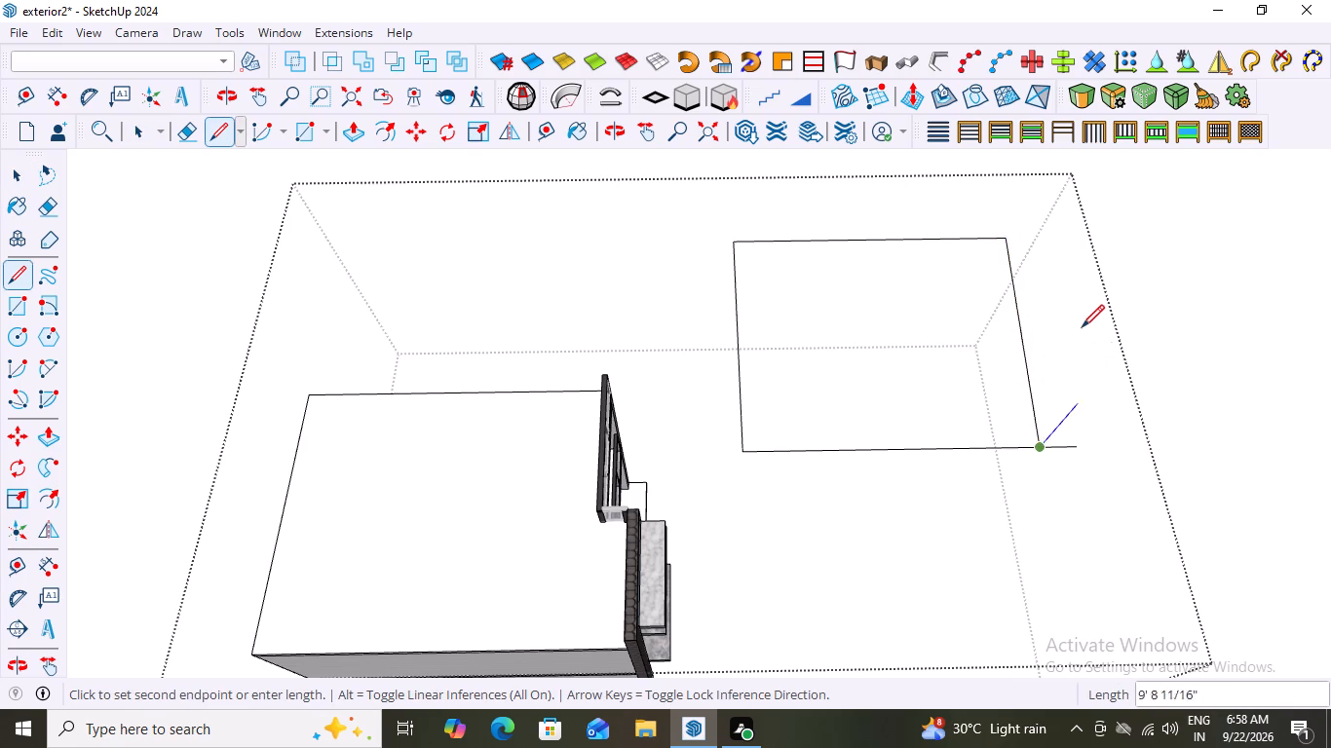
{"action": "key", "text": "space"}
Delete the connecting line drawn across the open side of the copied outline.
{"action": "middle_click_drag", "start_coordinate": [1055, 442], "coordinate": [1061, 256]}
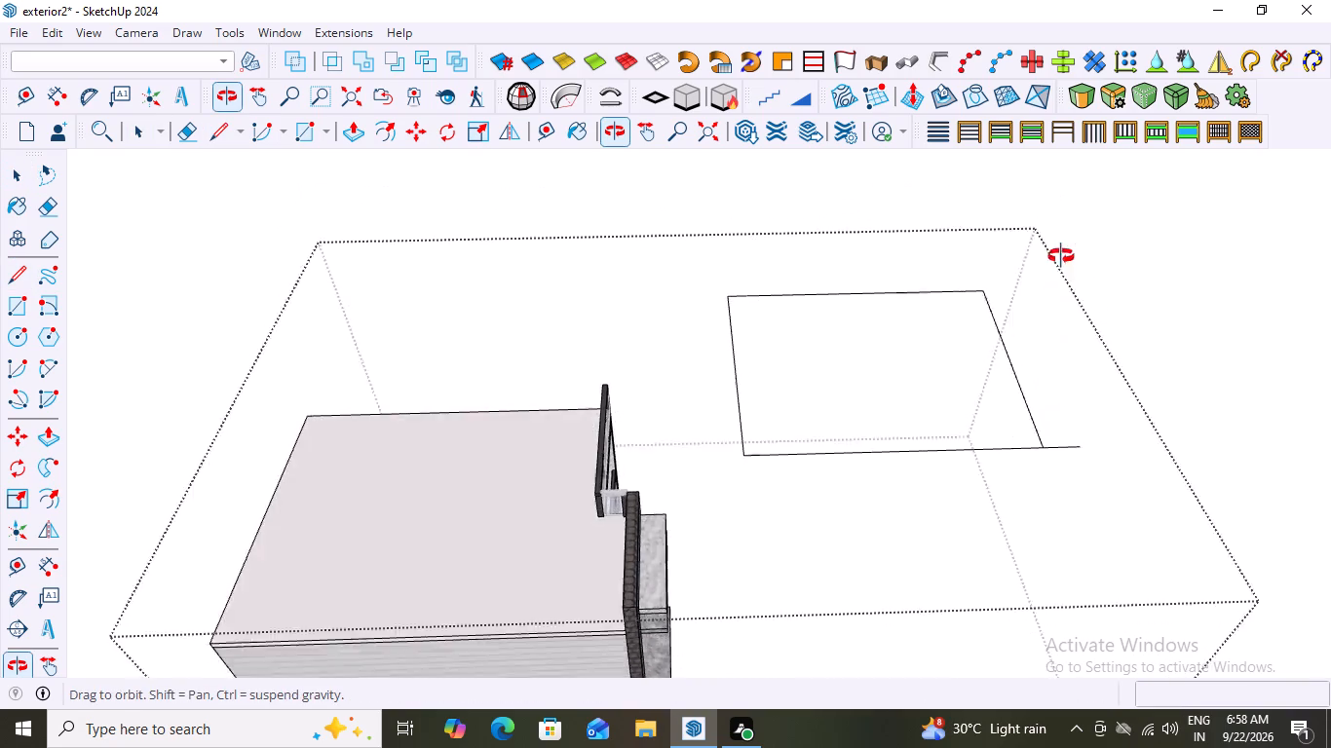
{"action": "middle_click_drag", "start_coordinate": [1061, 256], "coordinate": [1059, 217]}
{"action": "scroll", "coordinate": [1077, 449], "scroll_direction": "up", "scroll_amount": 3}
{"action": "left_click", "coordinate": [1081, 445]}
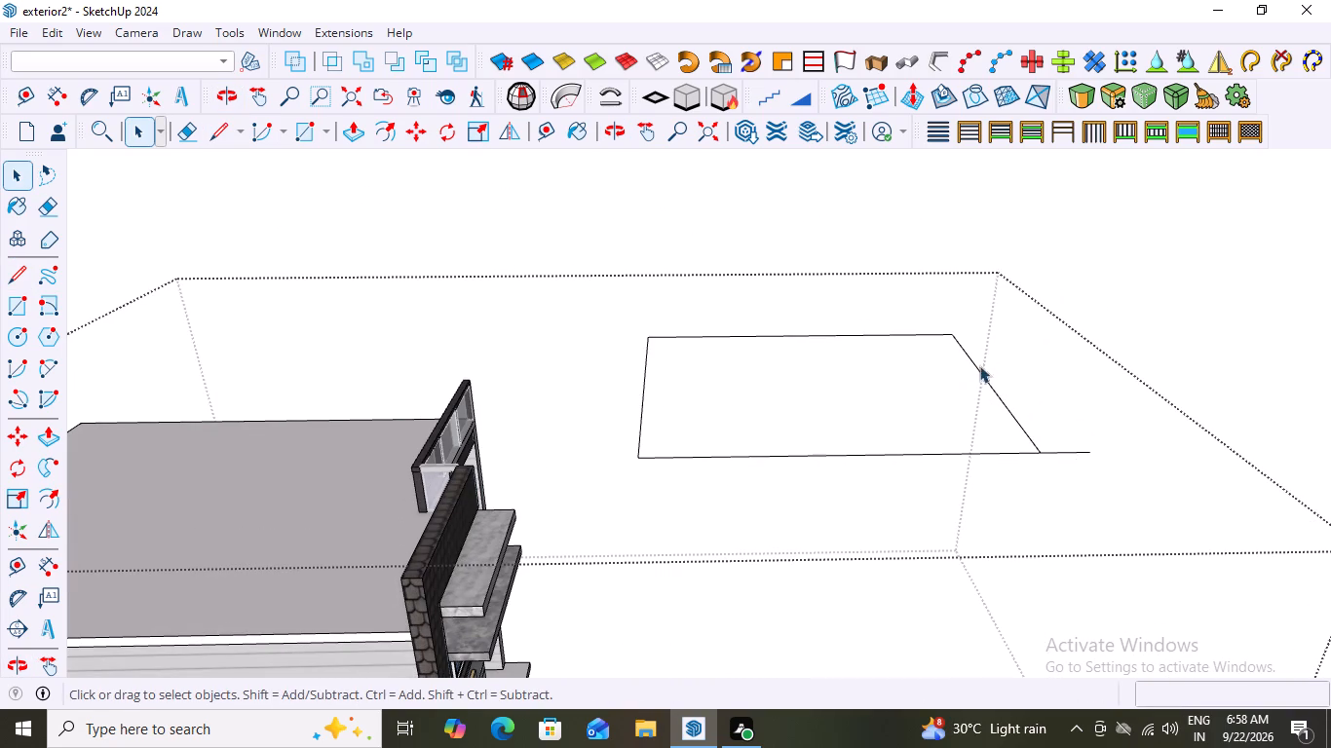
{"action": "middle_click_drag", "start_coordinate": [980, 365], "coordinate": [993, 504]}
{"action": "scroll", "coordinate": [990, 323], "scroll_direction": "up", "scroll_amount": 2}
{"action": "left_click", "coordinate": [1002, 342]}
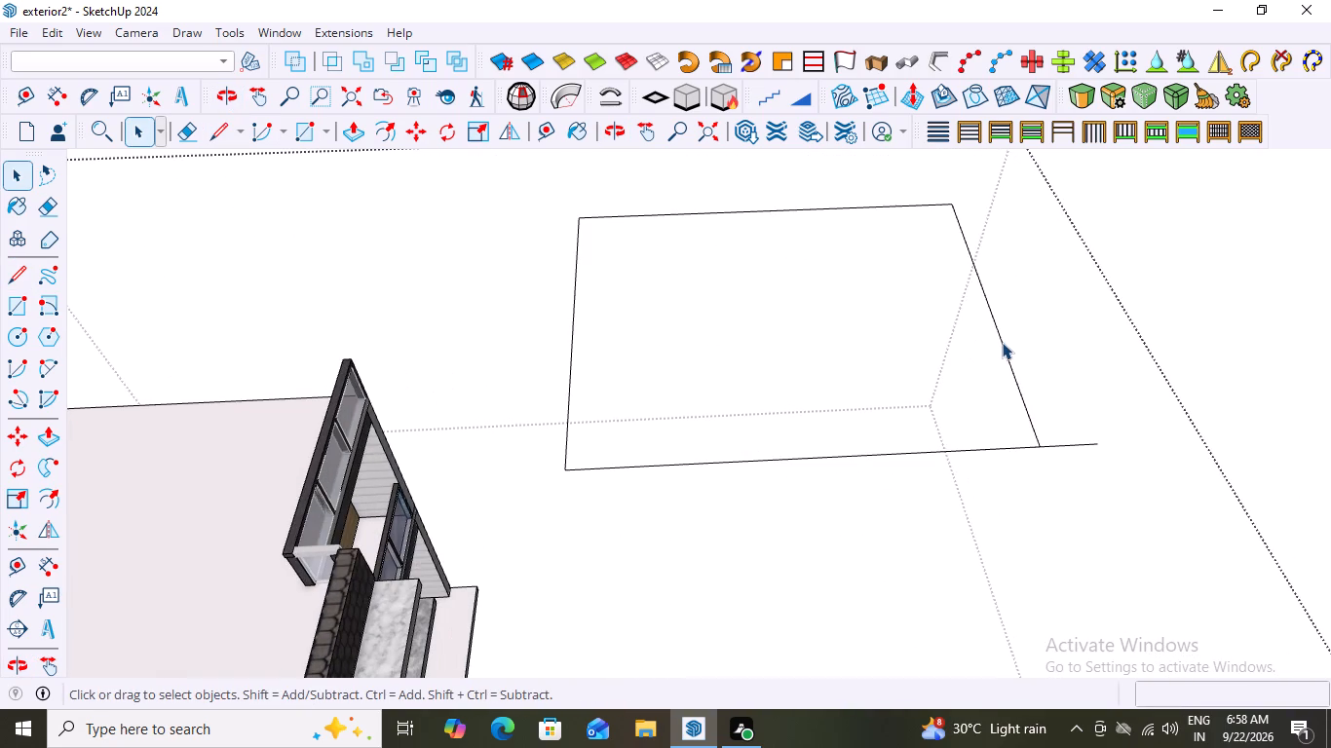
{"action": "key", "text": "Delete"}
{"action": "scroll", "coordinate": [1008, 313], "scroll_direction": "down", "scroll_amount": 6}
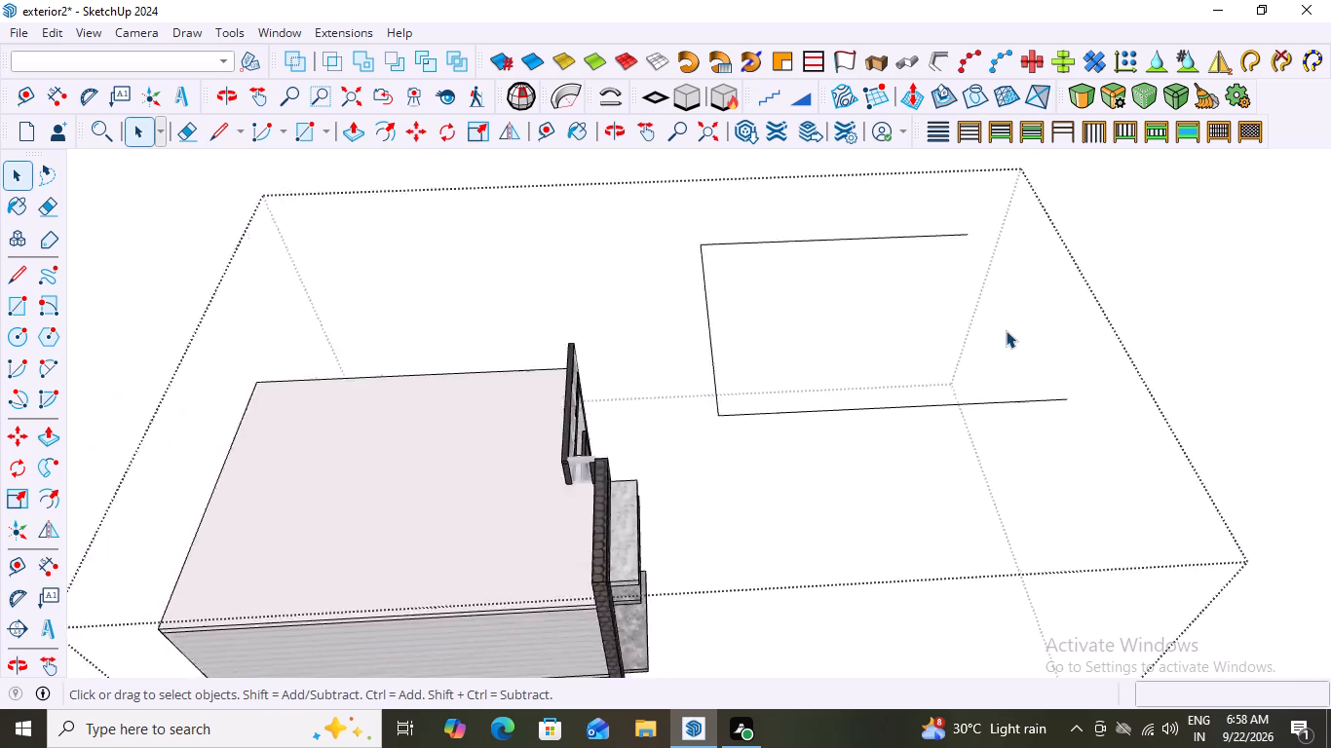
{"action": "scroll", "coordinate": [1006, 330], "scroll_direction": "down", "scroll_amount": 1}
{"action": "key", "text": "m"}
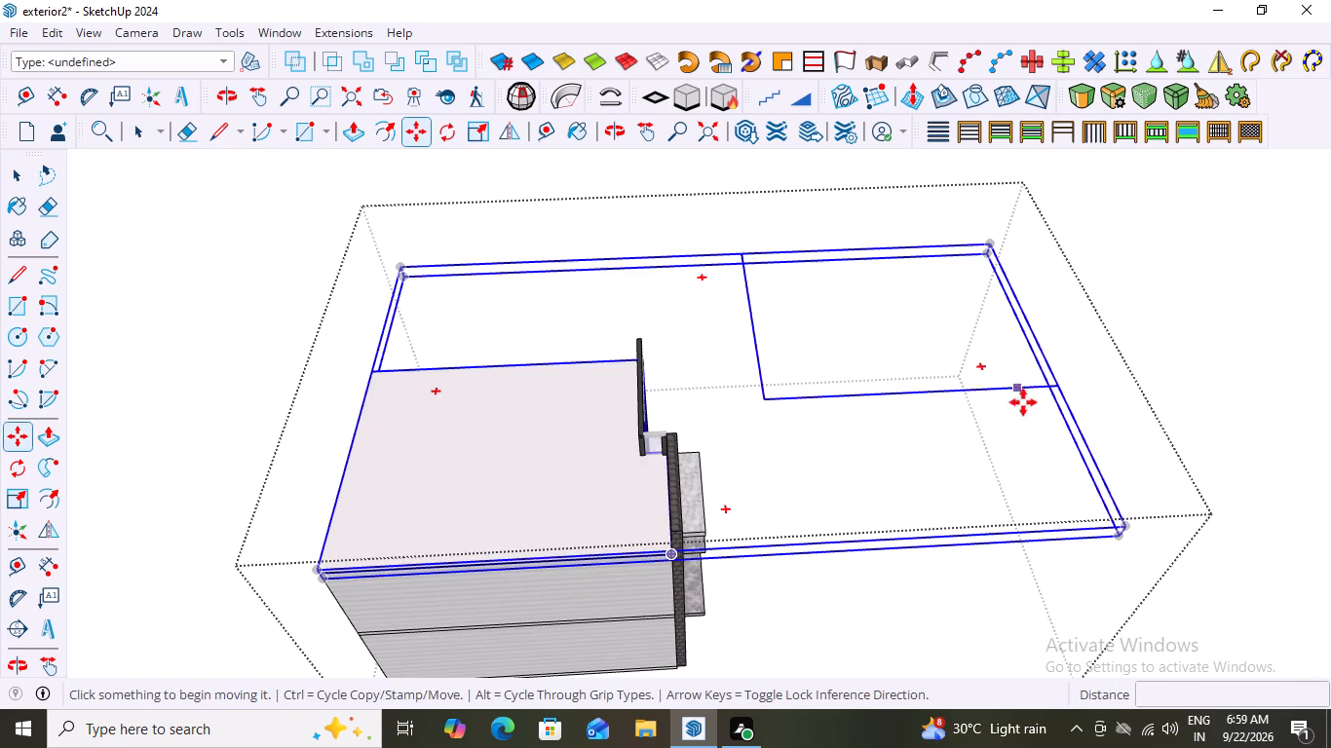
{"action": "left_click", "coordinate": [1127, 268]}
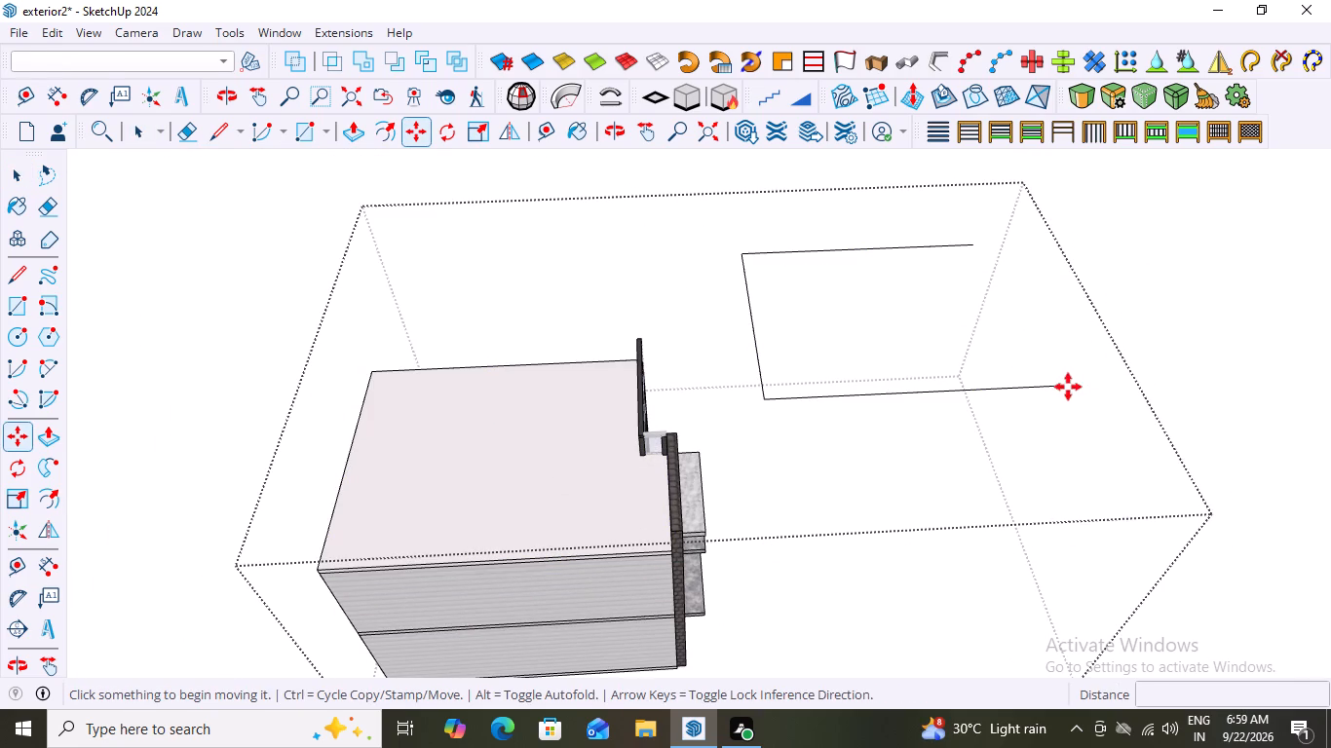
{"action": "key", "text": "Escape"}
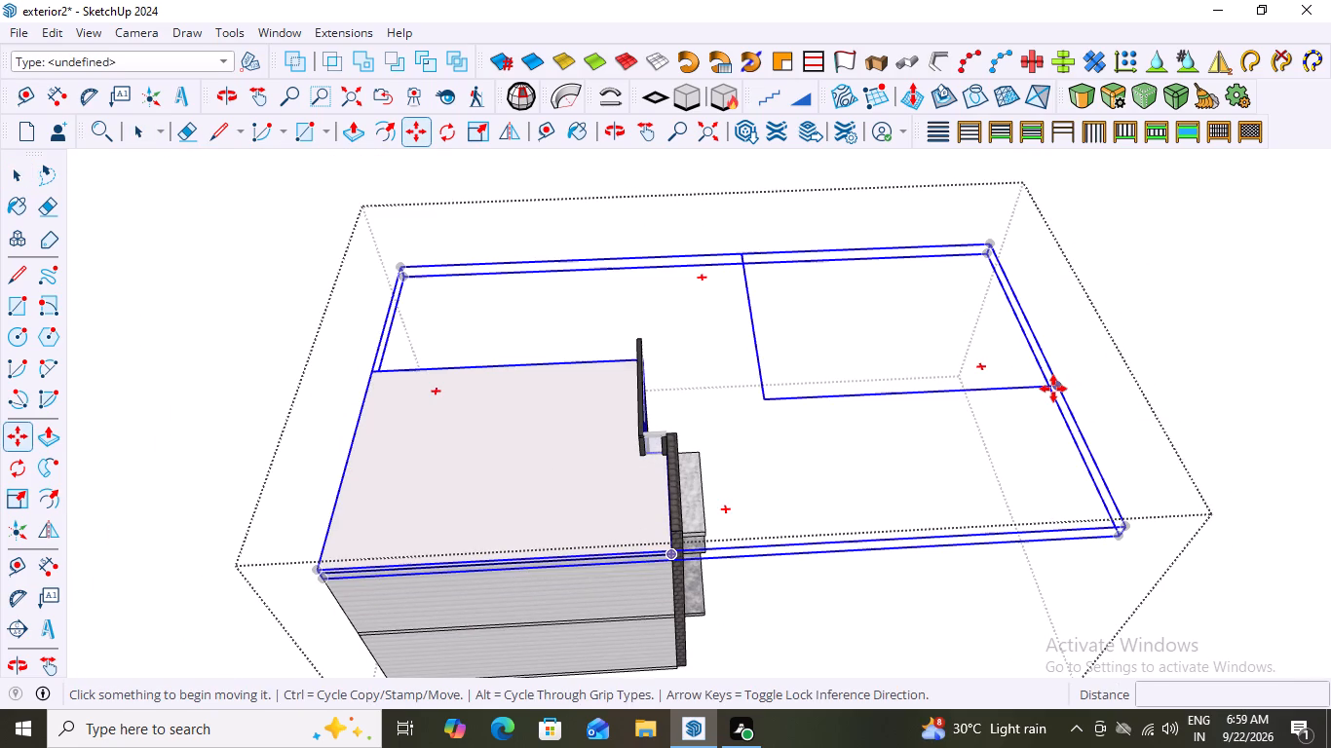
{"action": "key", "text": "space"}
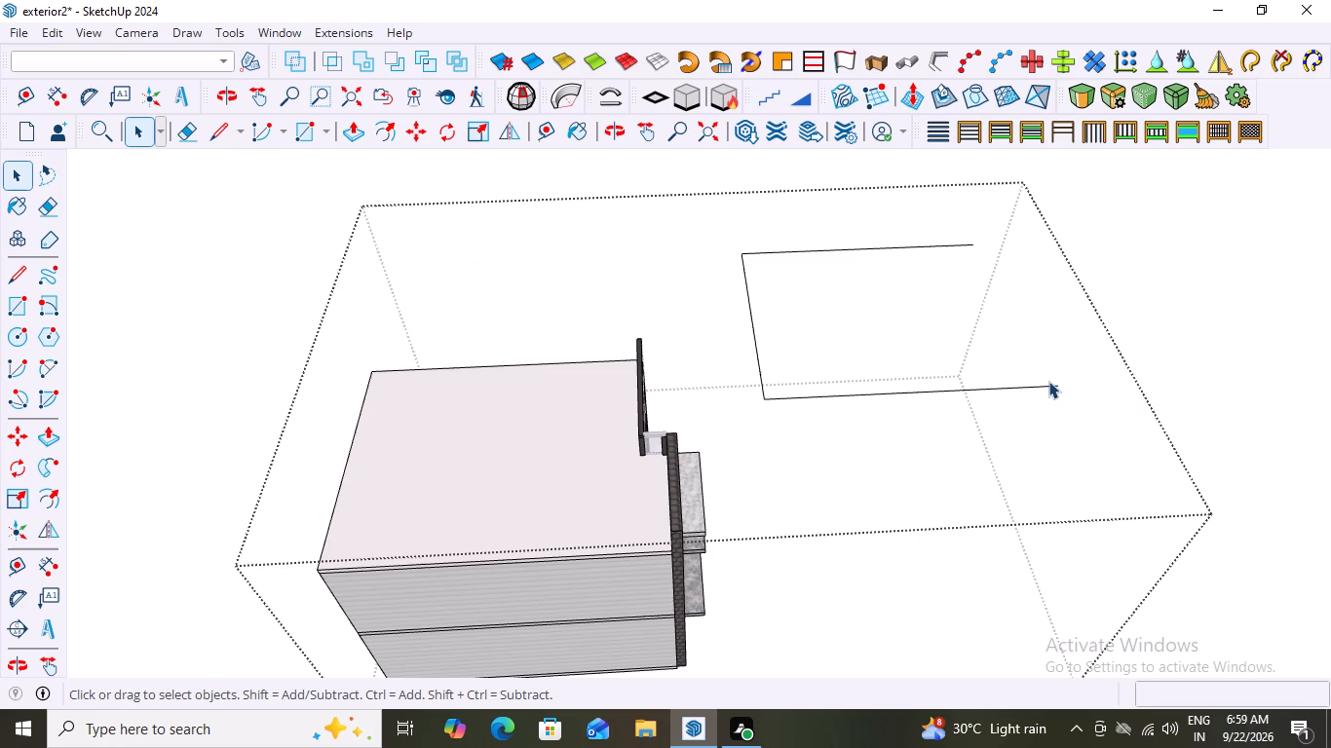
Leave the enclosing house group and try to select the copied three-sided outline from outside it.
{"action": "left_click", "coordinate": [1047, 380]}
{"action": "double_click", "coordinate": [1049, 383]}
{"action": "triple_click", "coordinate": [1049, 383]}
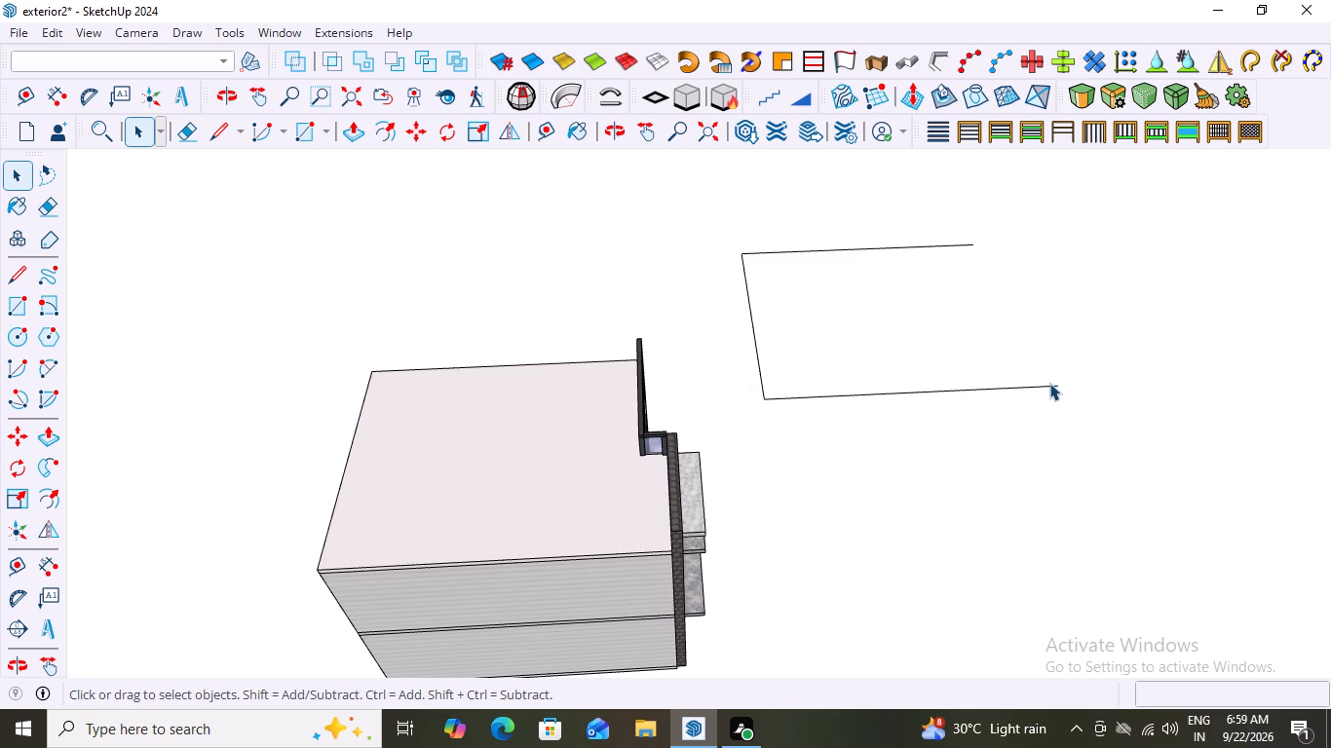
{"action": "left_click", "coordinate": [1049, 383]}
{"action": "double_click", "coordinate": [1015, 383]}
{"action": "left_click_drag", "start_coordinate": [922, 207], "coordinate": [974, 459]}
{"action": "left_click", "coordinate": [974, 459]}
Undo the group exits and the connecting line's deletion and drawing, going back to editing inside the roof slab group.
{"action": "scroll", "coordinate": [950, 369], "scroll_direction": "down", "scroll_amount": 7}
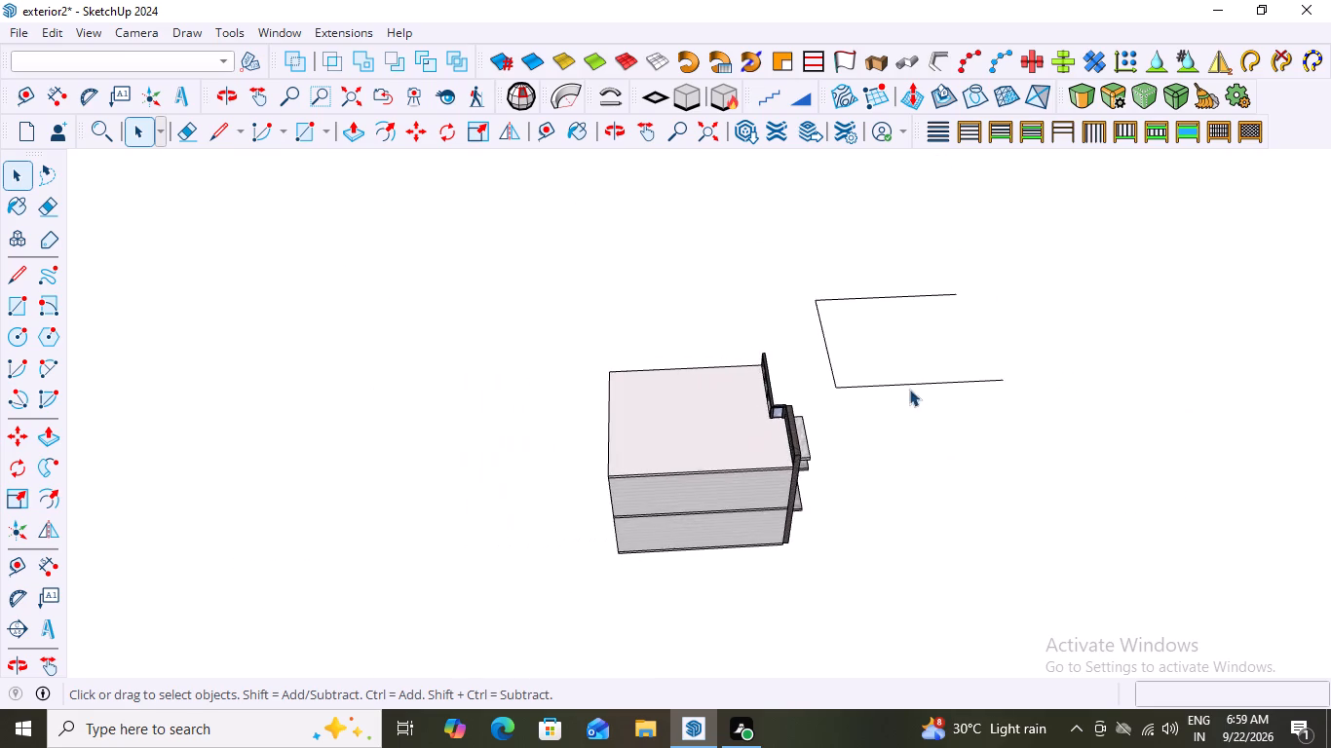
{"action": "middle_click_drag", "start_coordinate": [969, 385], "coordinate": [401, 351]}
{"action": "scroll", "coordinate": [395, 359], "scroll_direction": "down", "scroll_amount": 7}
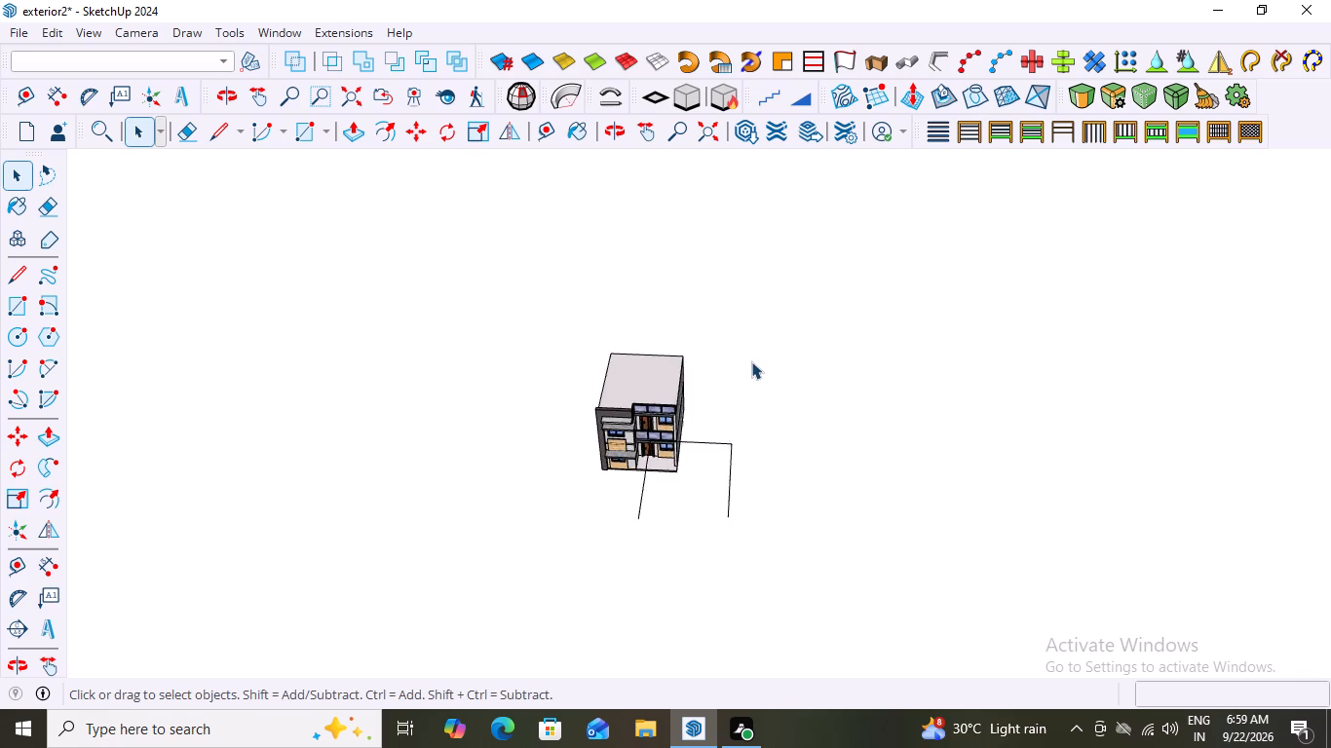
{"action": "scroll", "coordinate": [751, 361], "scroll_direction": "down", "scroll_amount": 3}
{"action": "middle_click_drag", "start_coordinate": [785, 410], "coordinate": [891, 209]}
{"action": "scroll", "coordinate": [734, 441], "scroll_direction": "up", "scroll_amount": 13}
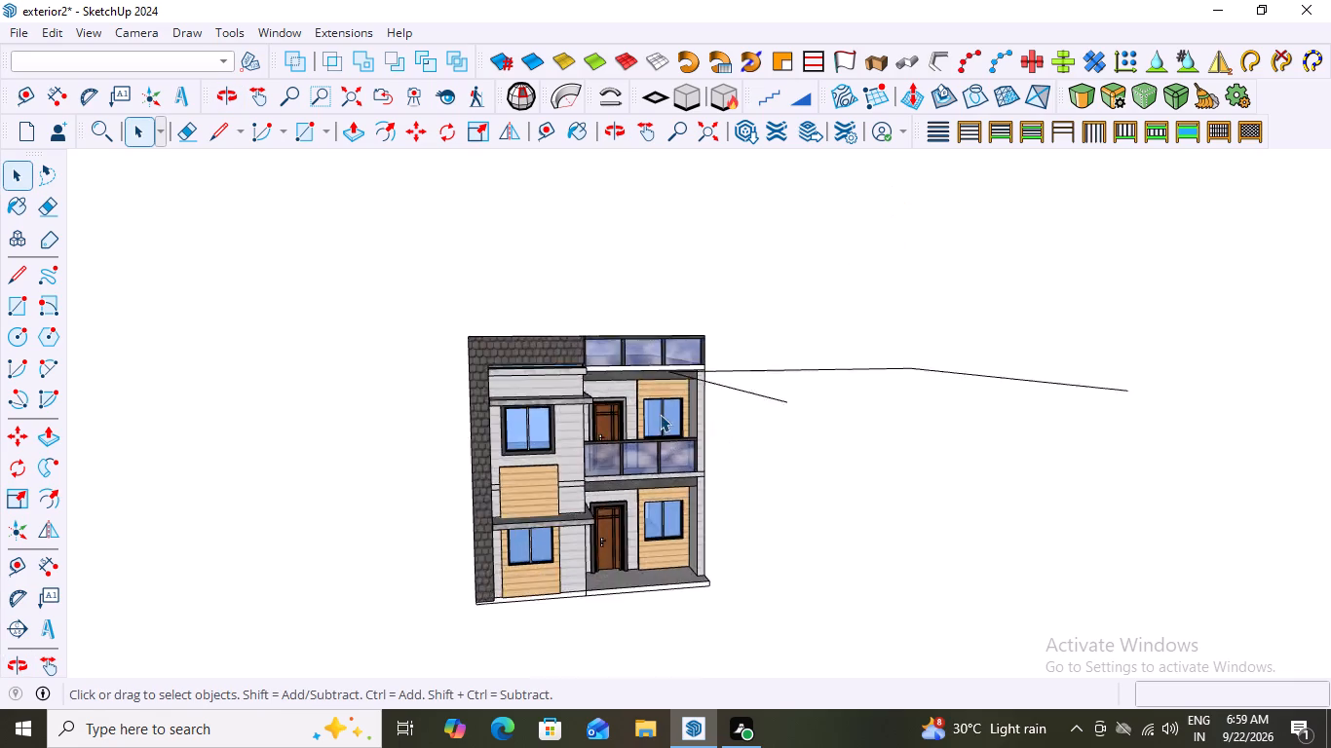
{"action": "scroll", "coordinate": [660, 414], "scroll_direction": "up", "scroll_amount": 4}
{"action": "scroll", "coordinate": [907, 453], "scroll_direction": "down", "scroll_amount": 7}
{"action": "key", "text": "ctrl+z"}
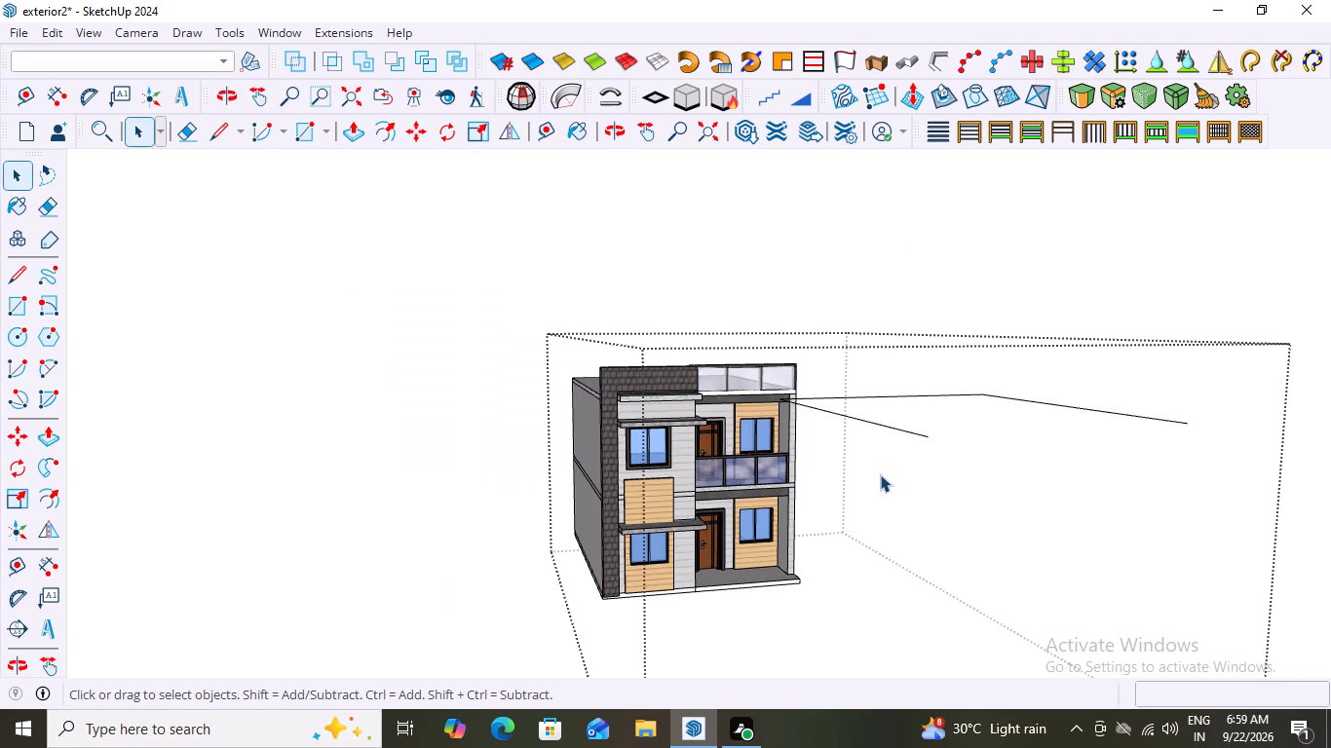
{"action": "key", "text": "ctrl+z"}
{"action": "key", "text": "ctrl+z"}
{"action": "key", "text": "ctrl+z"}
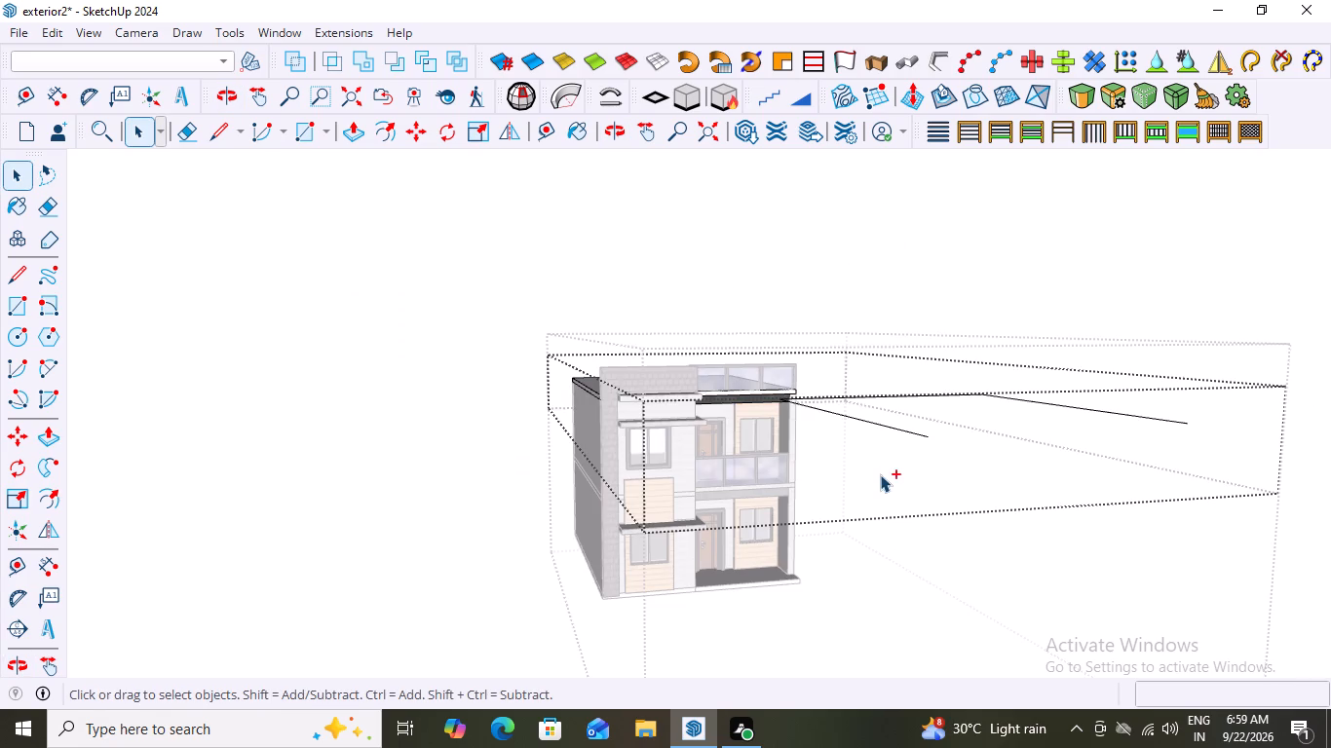
Undo the separate roof outline's edits and the copy itself, and leave the roof slab and house groups.
{"action": "key", "text": "ctrl+z"}
{"action": "key", "text": "ctrl+z"}
{"action": "key", "text": "ctrl+z"}
{"action": "key", "text": "ctrl+z"}
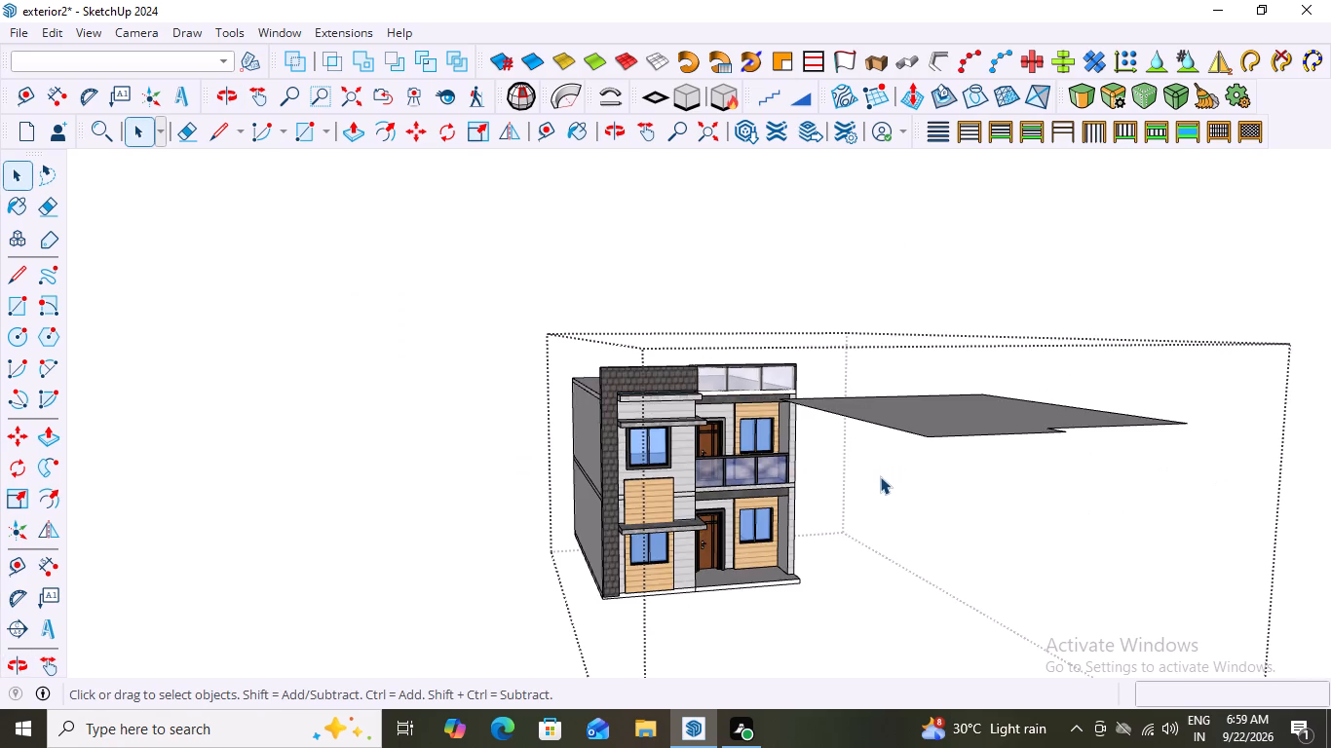
{"action": "key", "text": "ctrl+z"}
{"action": "key", "text": "ctrl+z"}
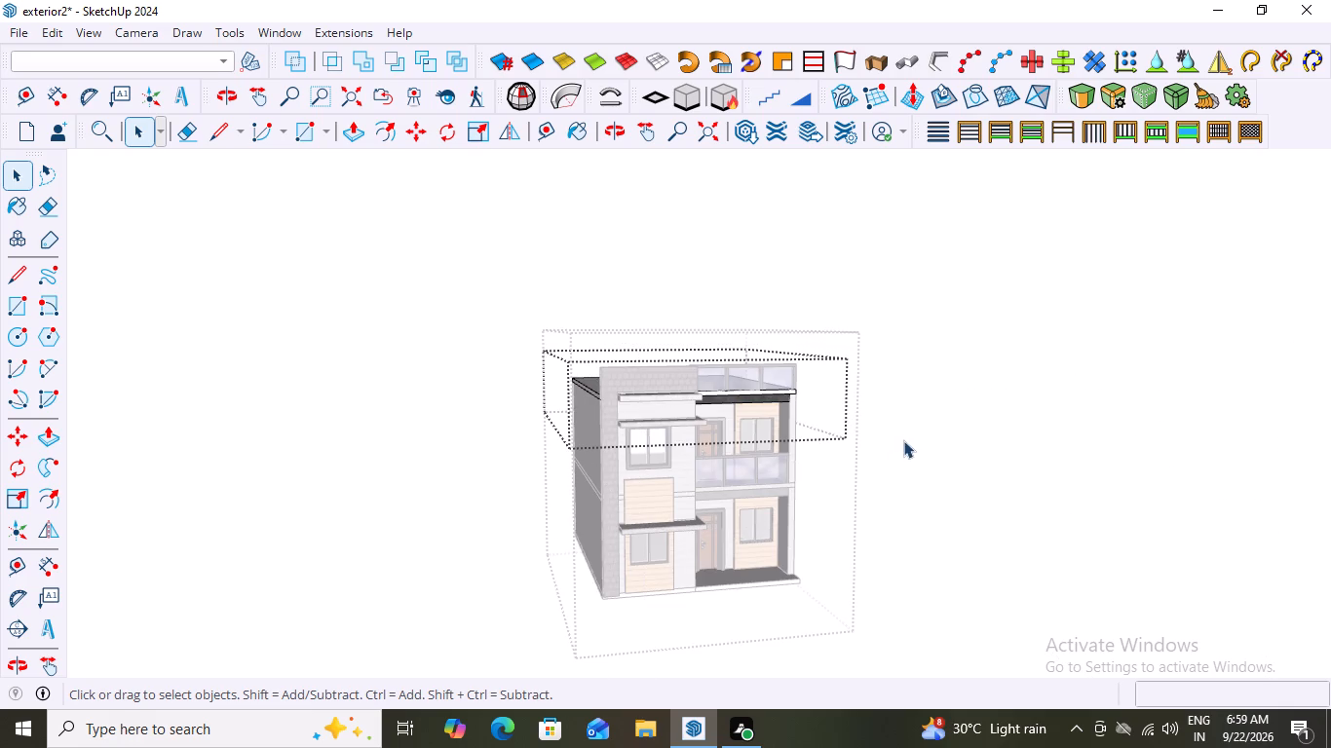
{"action": "left_click", "coordinate": [903, 439]}
{"action": "key", "text": "space"}
{"action": "middle_click_drag", "start_coordinate": [1012, 419], "coordinate": [828, 486]}
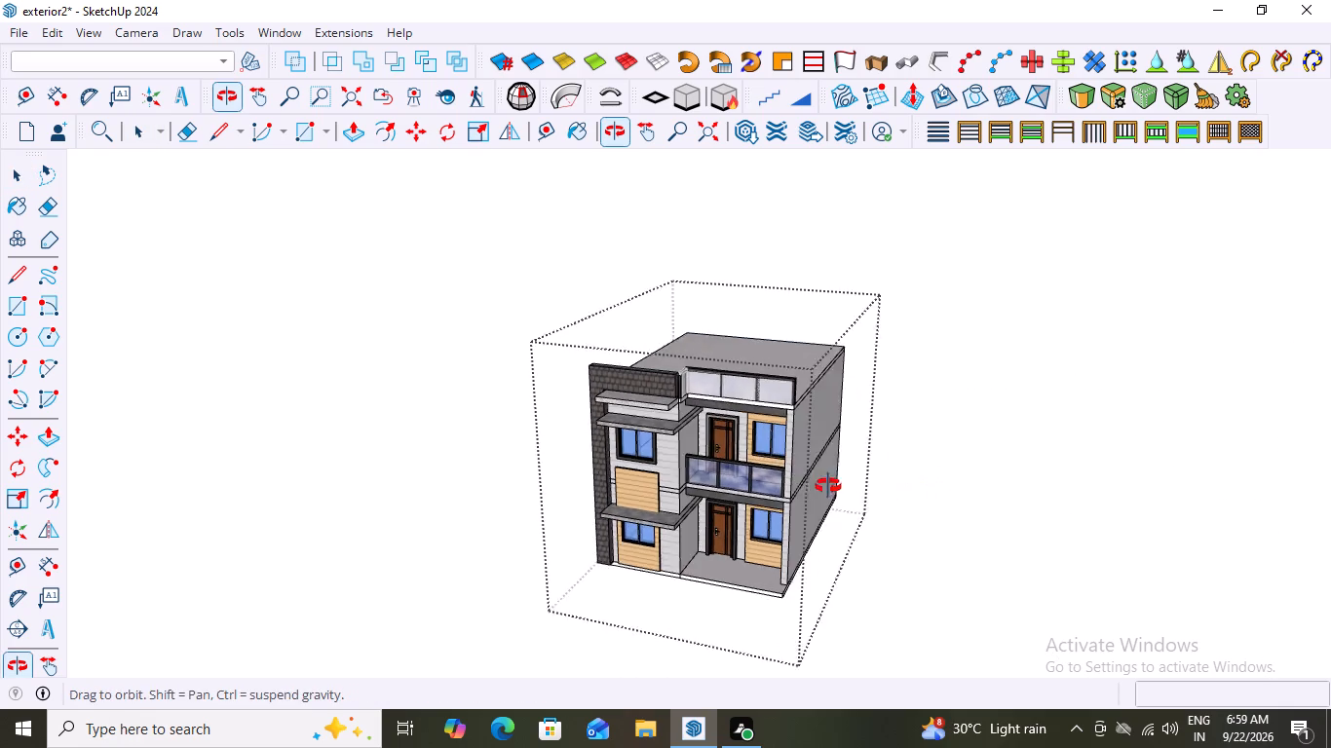
{"action": "middle_click_drag", "start_coordinate": [828, 486], "coordinate": [840, 476]}
{"action": "double_click", "coordinate": [900, 433]}
Examine the house from the front, side and above, checking the flat roof's open edges and the railing.
{"action": "middle_click_drag", "start_coordinate": [820, 451], "coordinate": [894, 493]}
{"action": "scroll", "coordinate": [892, 491], "scroll_direction": "up", "scroll_amount": 1}
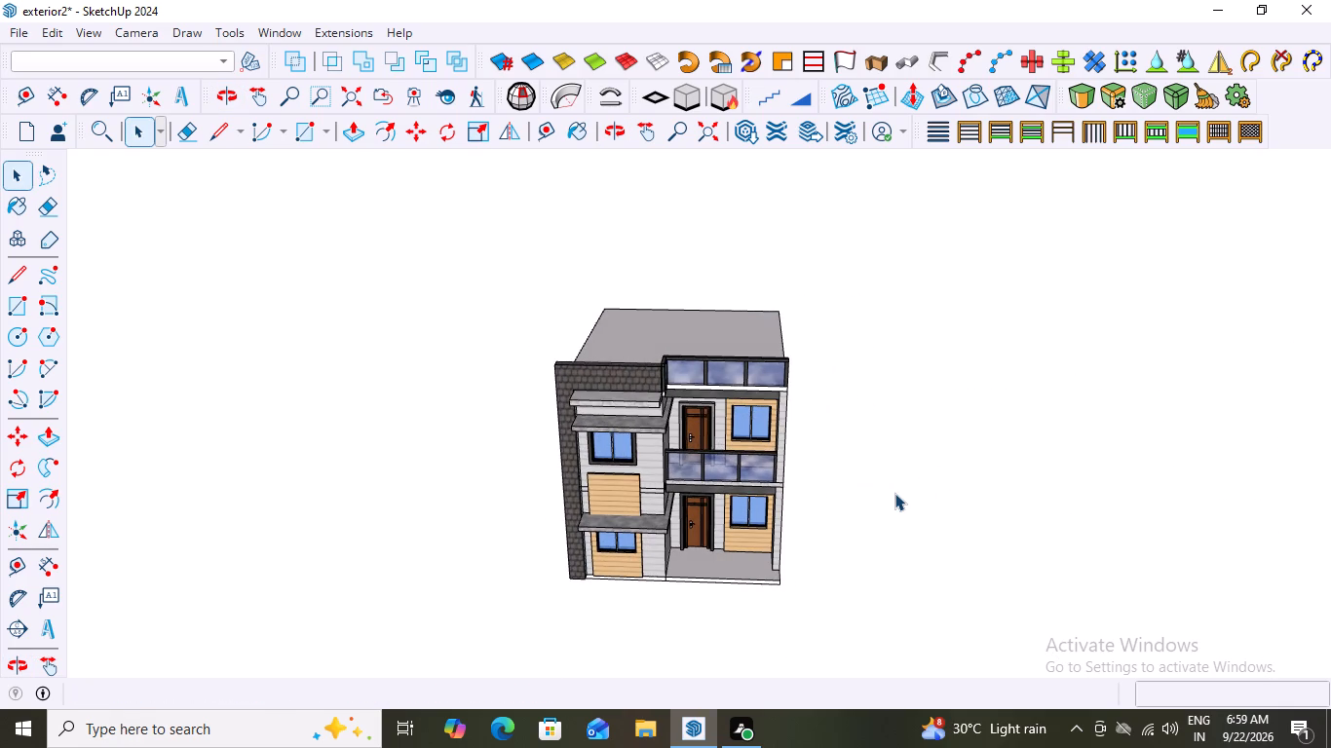
{"action": "middle_click_drag", "start_coordinate": [912, 295], "coordinate": [433, 380]}
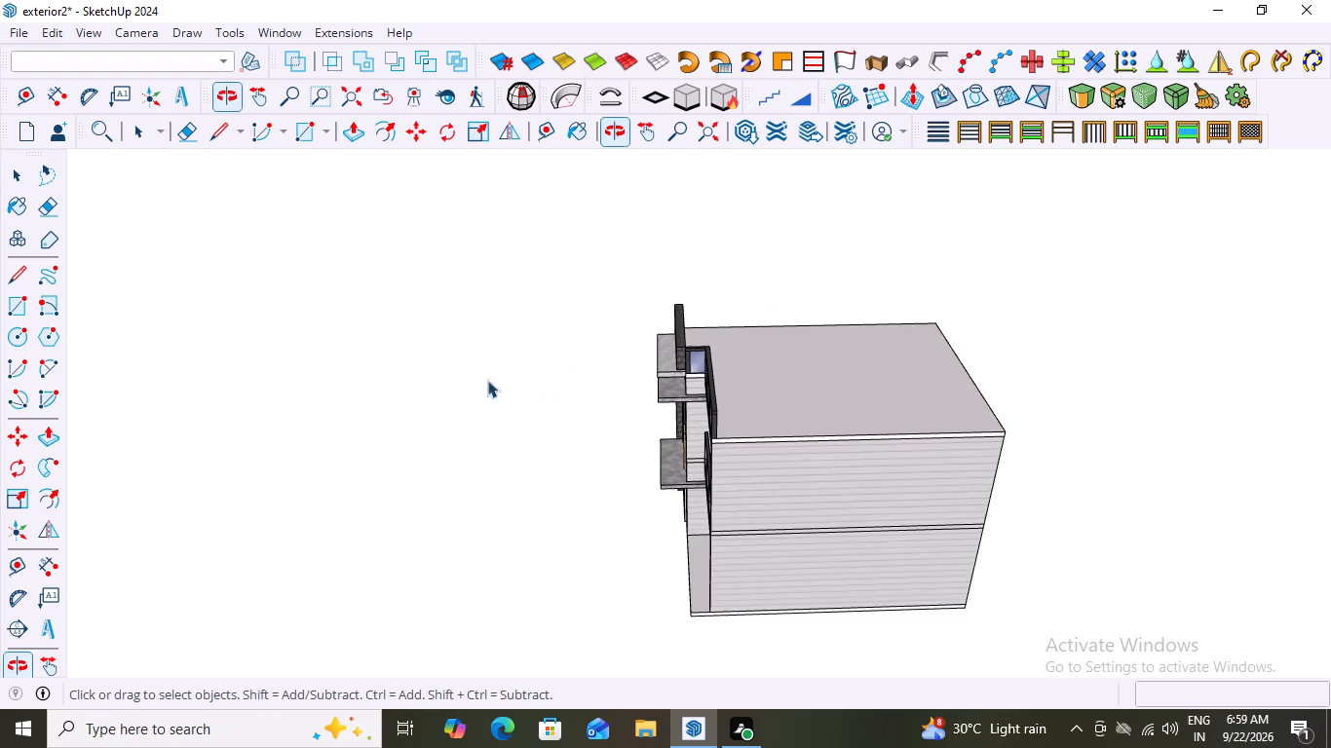
{"action": "scroll", "coordinate": [690, 430], "scroll_direction": "up", "scroll_amount": 9}
{"action": "middle_click_drag", "start_coordinate": [752, 455], "coordinate": [1130, 405]}
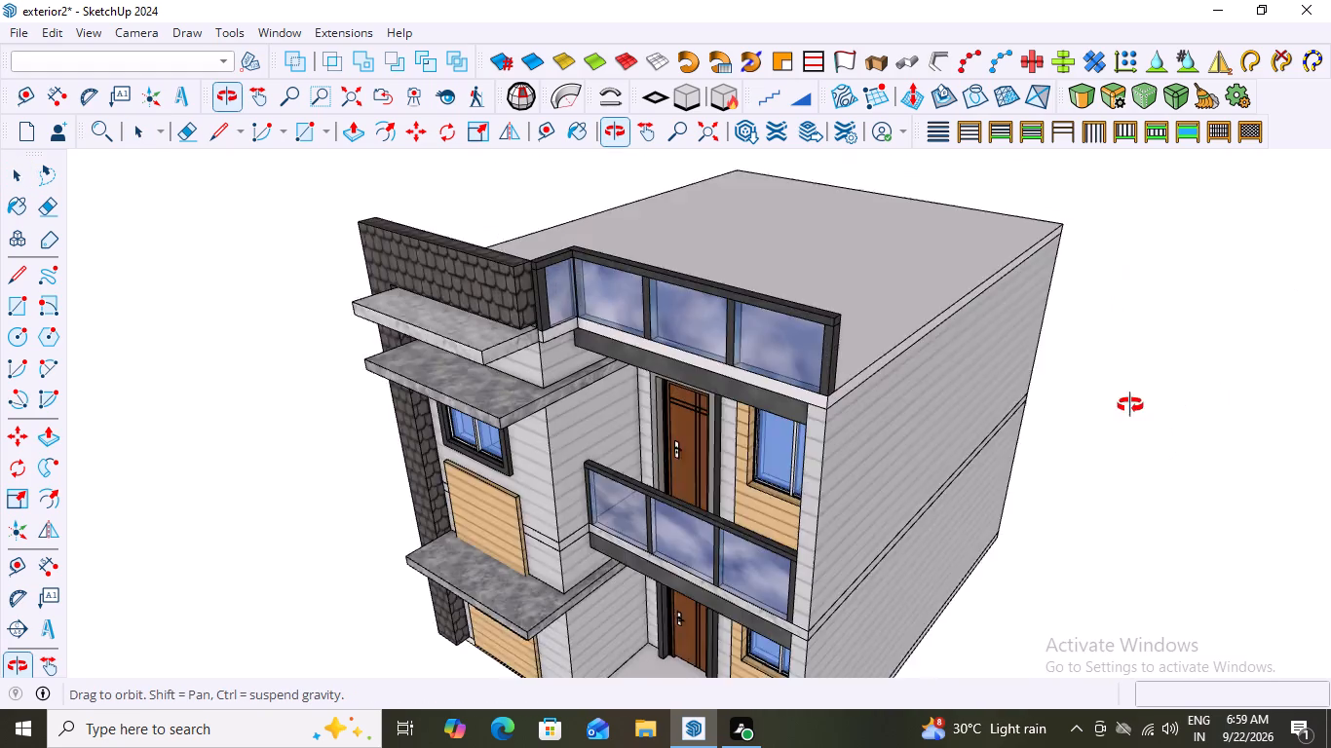
{"action": "middle_click_drag", "start_coordinate": [1130, 405], "coordinate": [1167, 386]}
{"action": "middle_click_drag", "start_coordinate": [682, 352], "coordinate": [762, 531]}
{"action": "scroll", "coordinate": [693, 287], "scroll_direction": "up", "scroll_amount": 3}
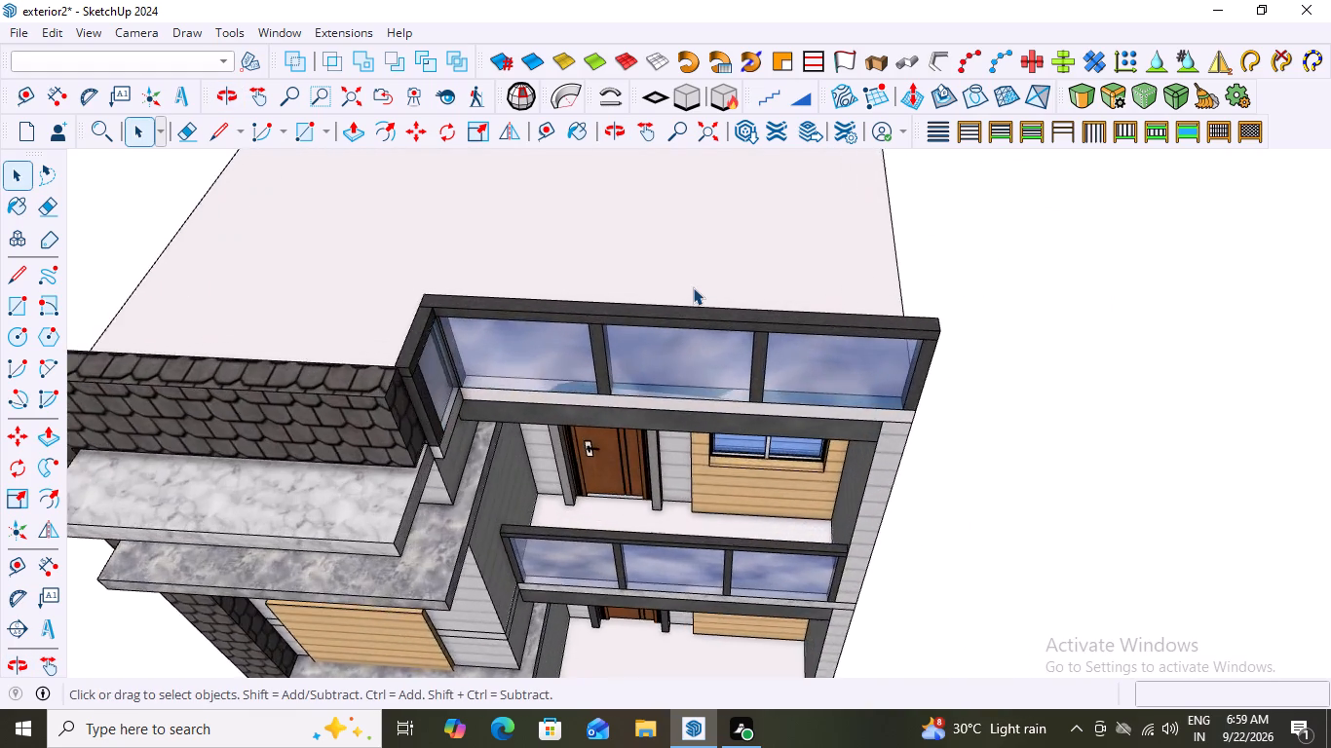
{"action": "scroll", "coordinate": [693, 287], "scroll_direction": "down", "scroll_amount": 18}
{"action": "middle_click_drag", "start_coordinate": [690, 337], "coordinate": [730, 153]}
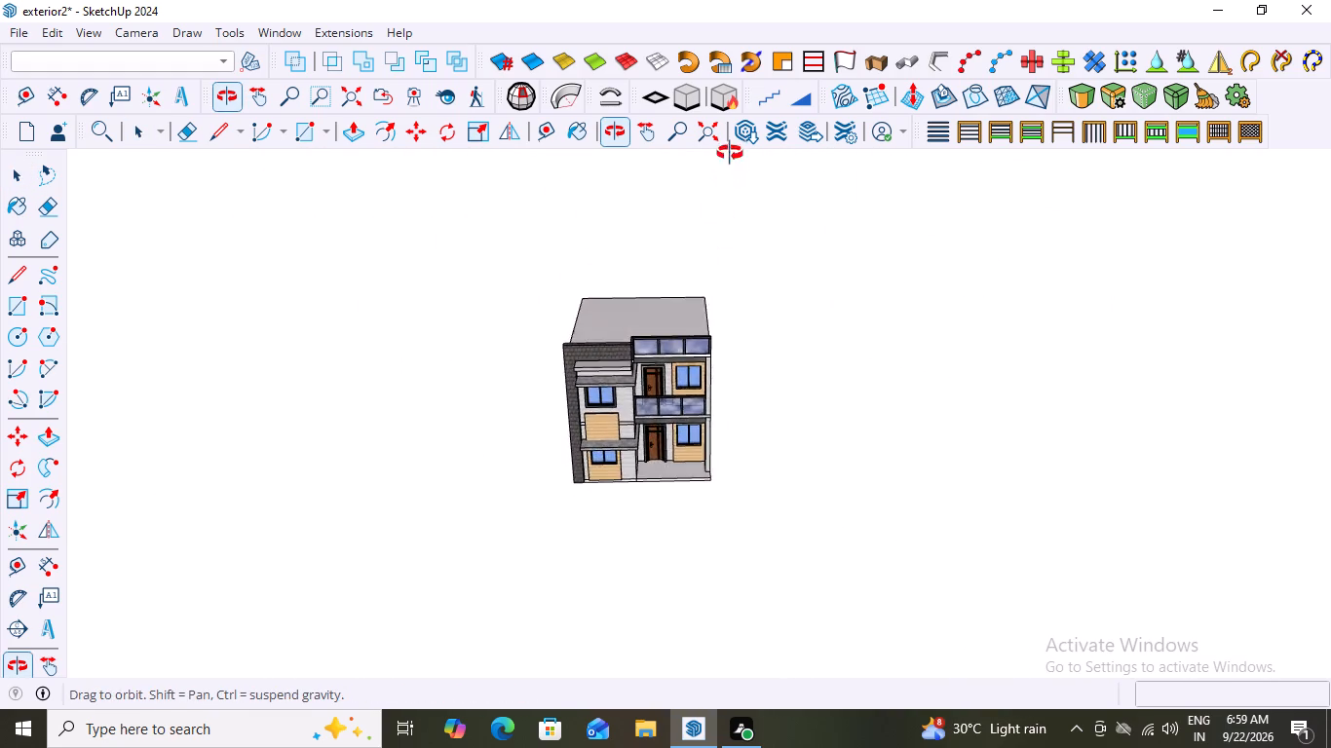
{"action": "middle_click_drag", "start_coordinate": [730, 153], "coordinate": [733, 104]}
{"action": "scroll", "coordinate": [619, 432], "scroll_direction": "up", "scroll_amount": 5}
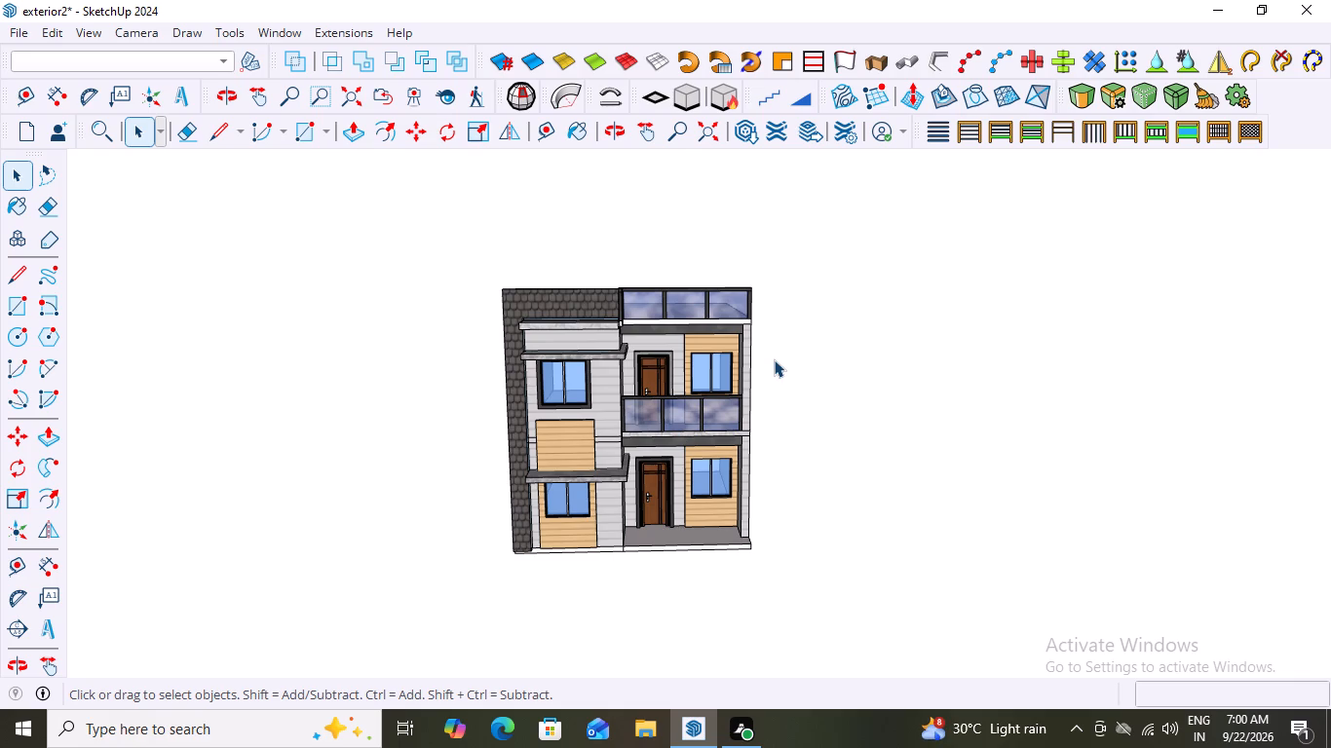
{"action": "scroll", "coordinate": [755, 393], "scroll_direction": "down", "scroll_amount": 7}
{"action": "middle_click_drag", "start_coordinate": [768, 391], "coordinate": [320, 424]}
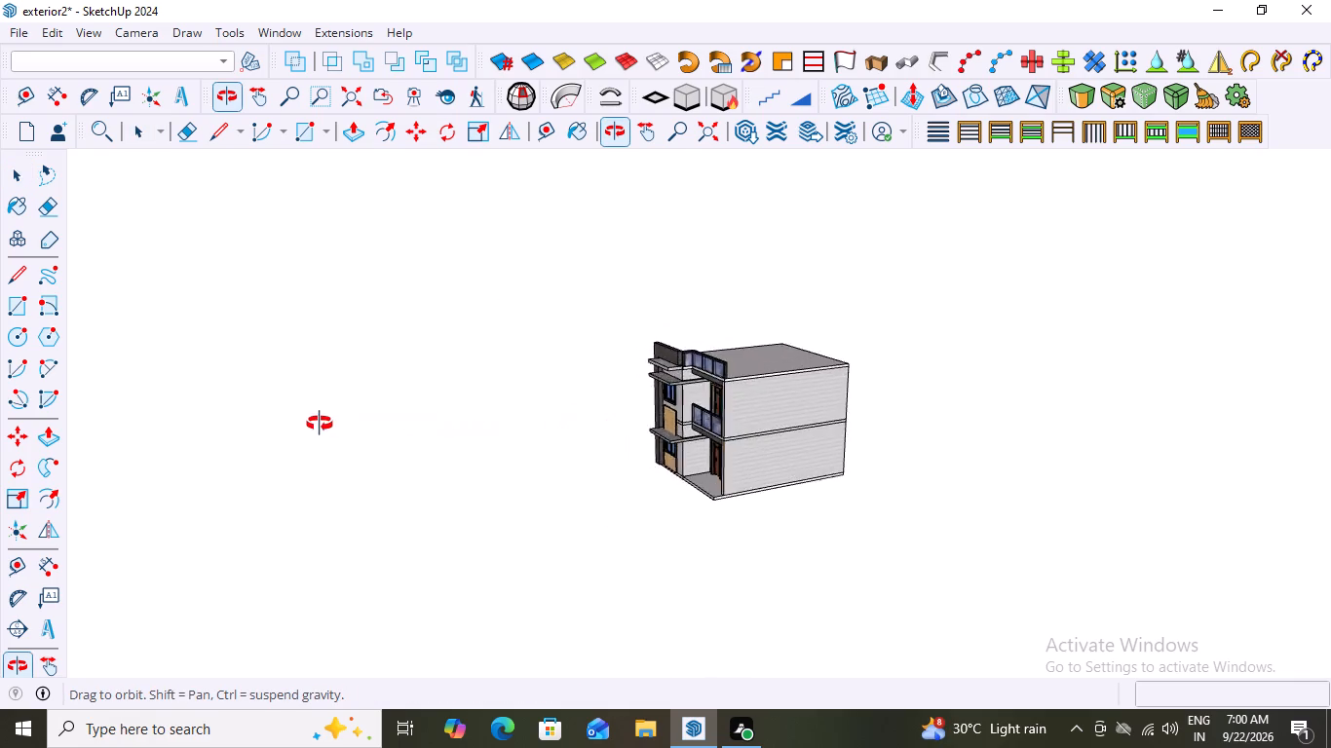
{"action": "middle_click_drag", "start_coordinate": [320, 424], "coordinate": [268, 475]}
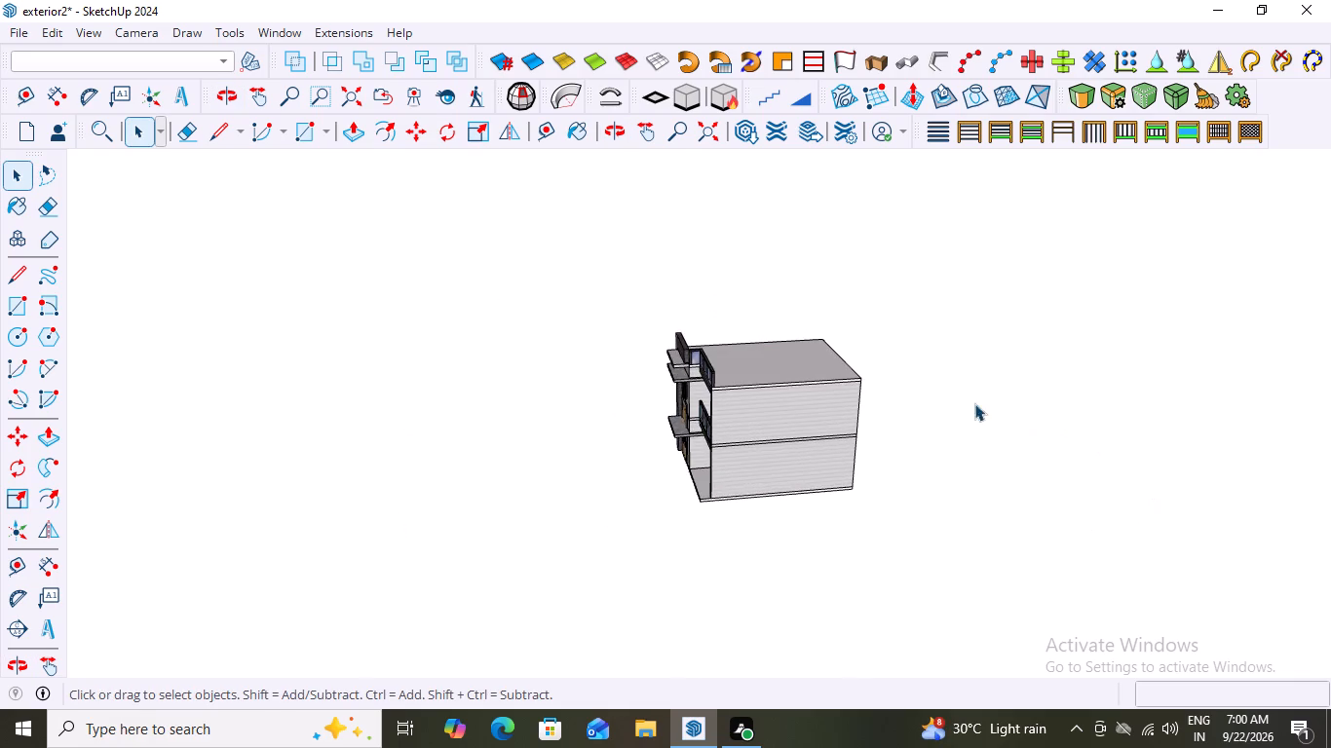
{"action": "scroll", "coordinate": [839, 397], "scroll_direction": "up", "scroll_amount": 5}
{"action": "middle_click_drag", "start_coordinate": [856, 349], "coordinate": [410, 444]}
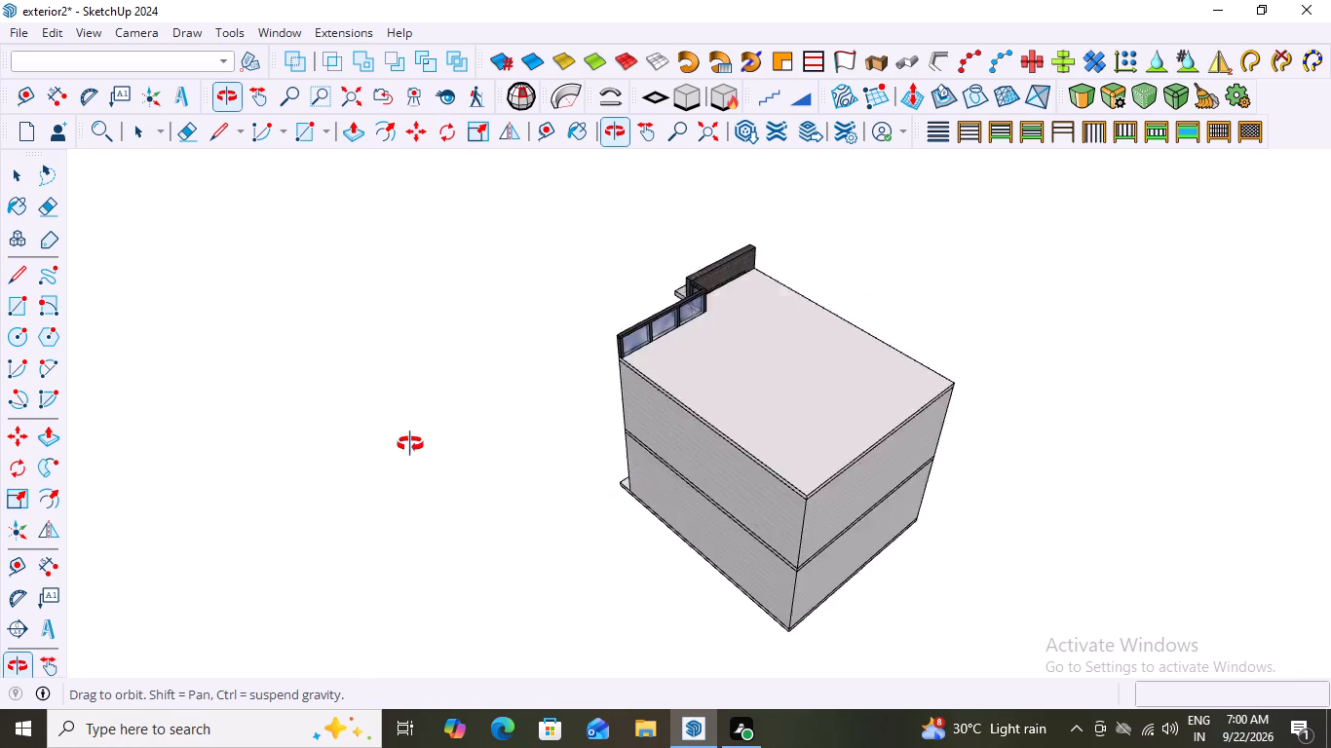
{"action": "middle_click_drag", "start_coordinate": [410, 444], "coordinate": [405, 442]}
{"action": "middle_click_drag", "start_coordinate": [657, 474], "coordinate": [942, 517]}
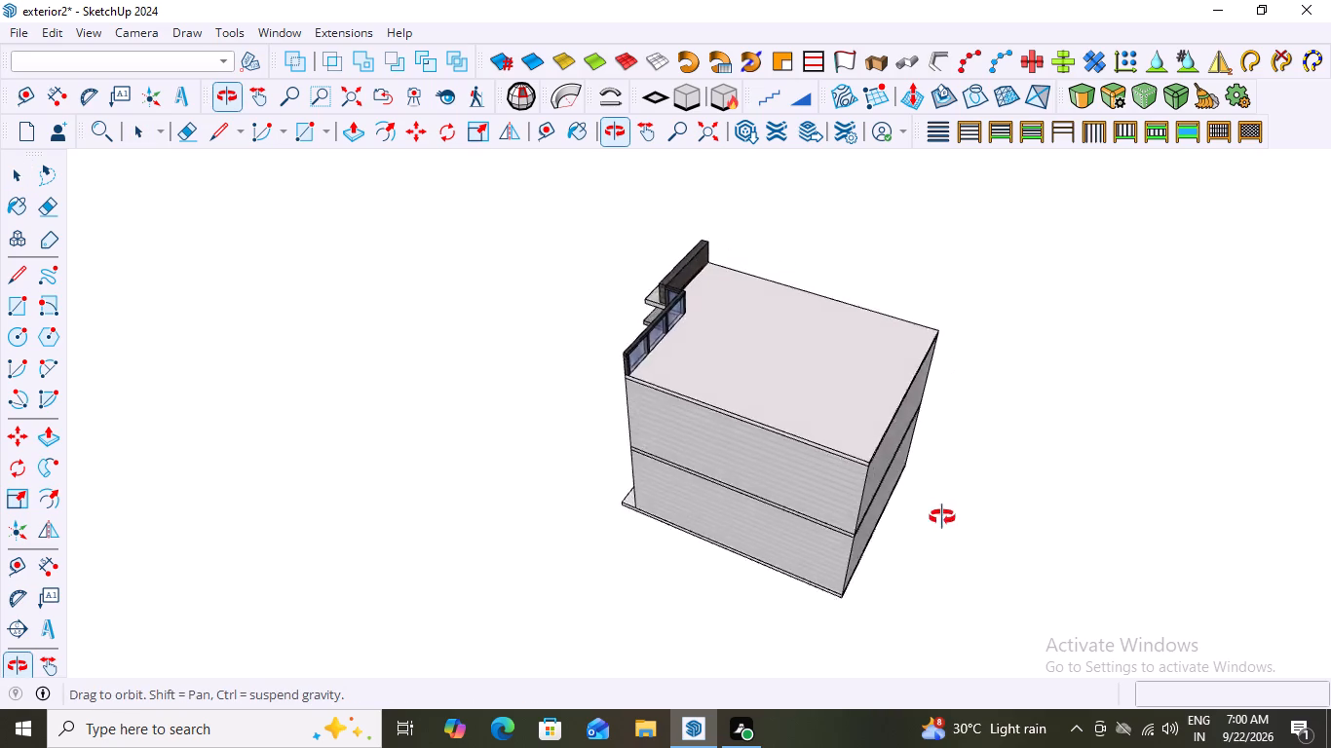
{"action": "middle_click_drag", "start_coordinate": [942, 517], "coordinate": [1110, 600]}
{"action": "scroll", "coordinate": [665, 405], "scroll_direction": "up", "scroll_amount": 7}
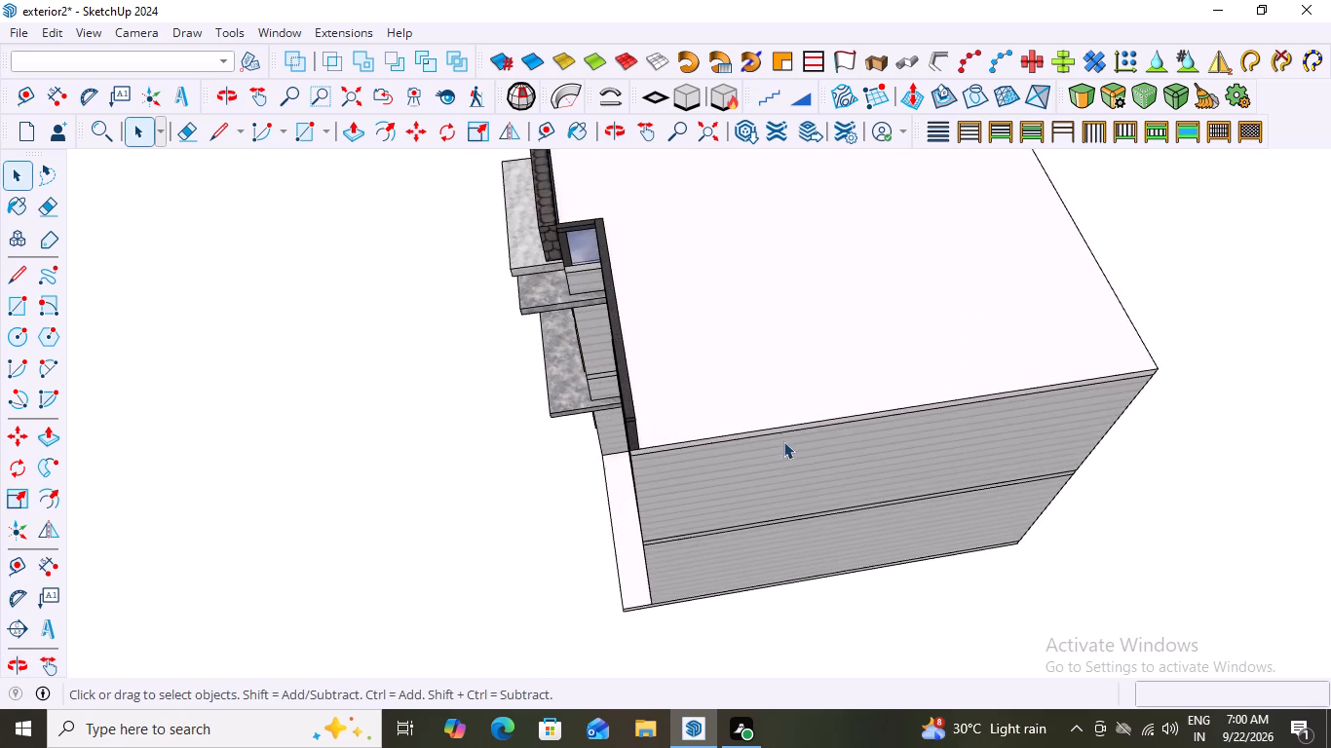
{"action": "middle_click_drag", "start_coordinate": [783, 441], "coordinate": [690, 416]}
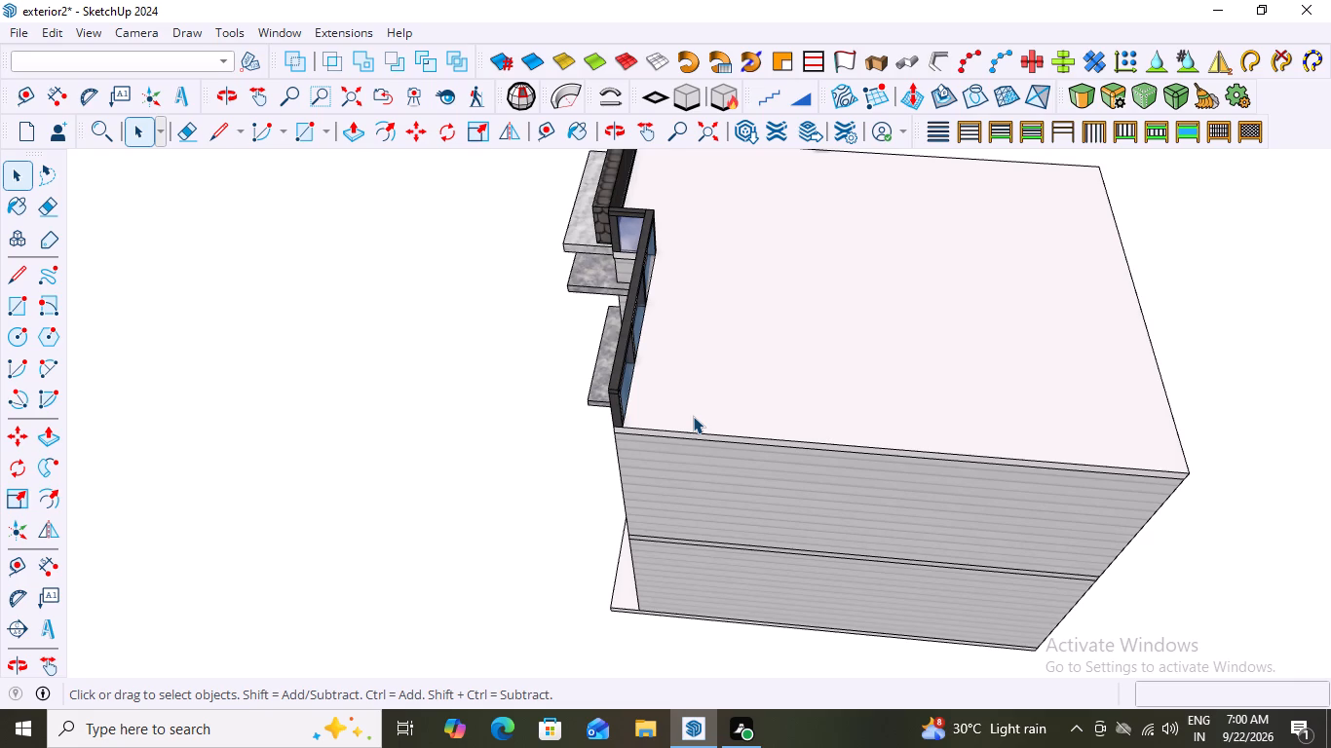
Open the house group for editing and place guides 9" inside each of the flat roof's three open edges.
{"action": "double_click", "coordinate": [754, 353]}
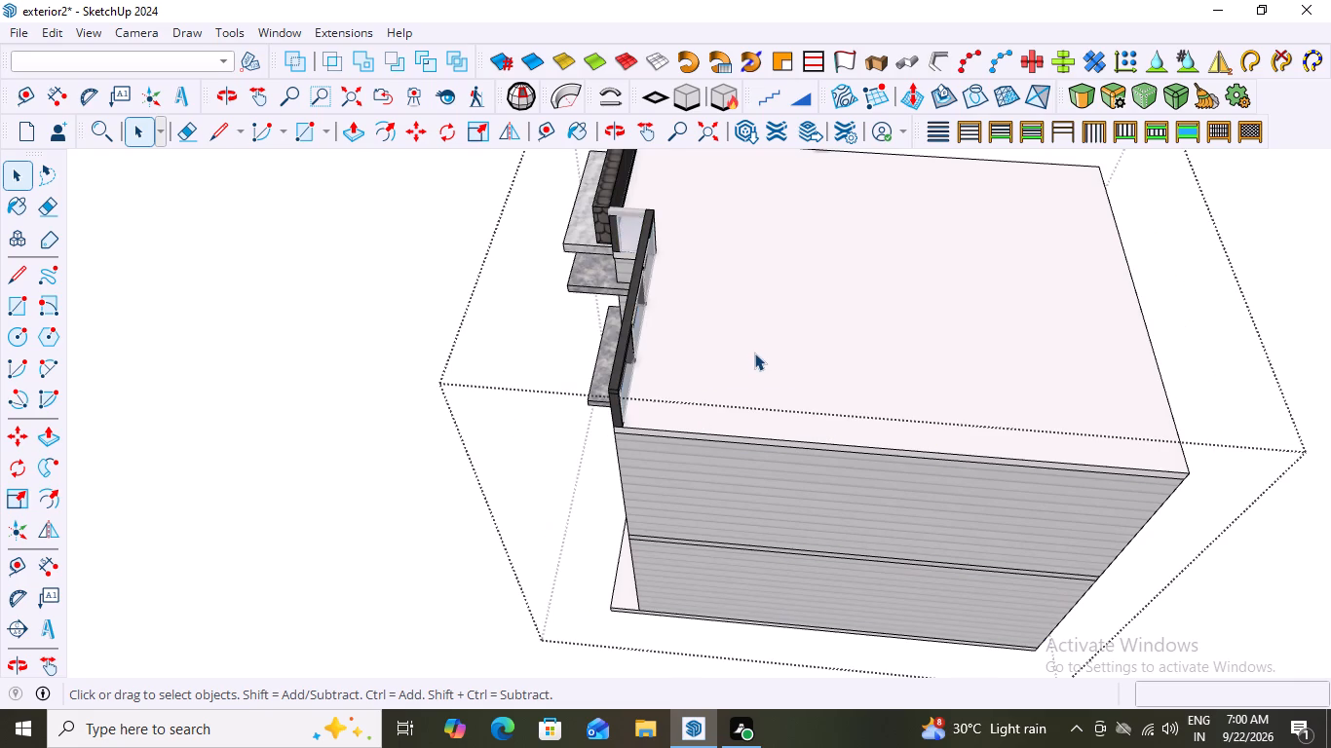
{"action": "scroll", "coordinate": [745, 417], "scroll_direction": "up", "scroll_amount": 2}
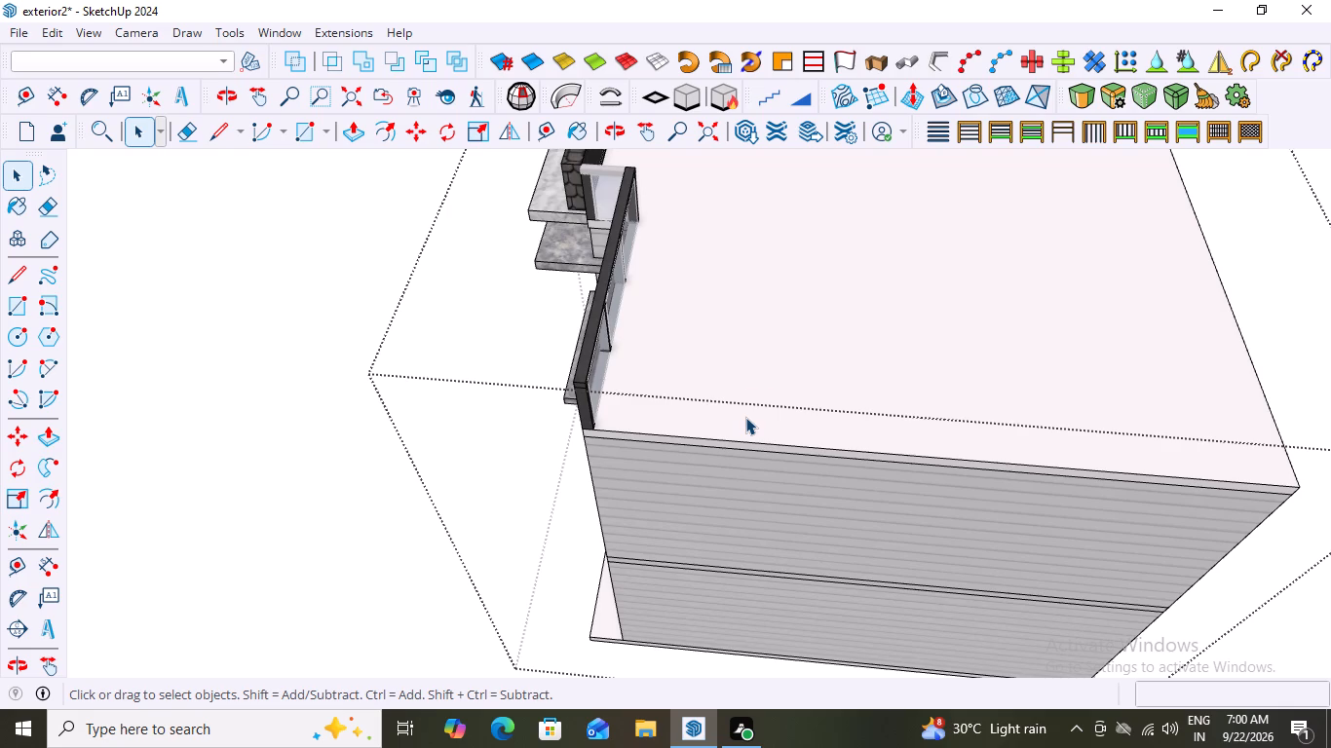
{"action": "key", "text": "t"}
{"action": "left_click", "coordinate": [838, 448]}
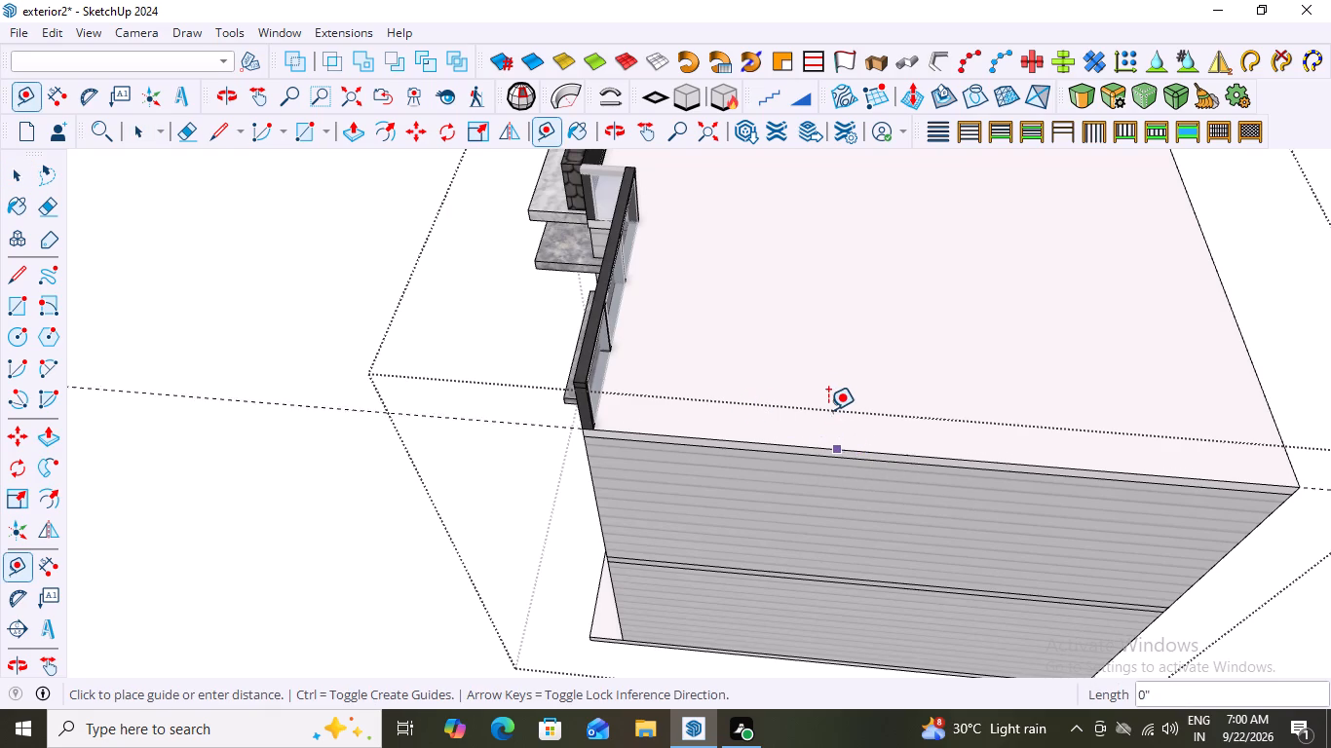
{"action": "key", "text": "9"}
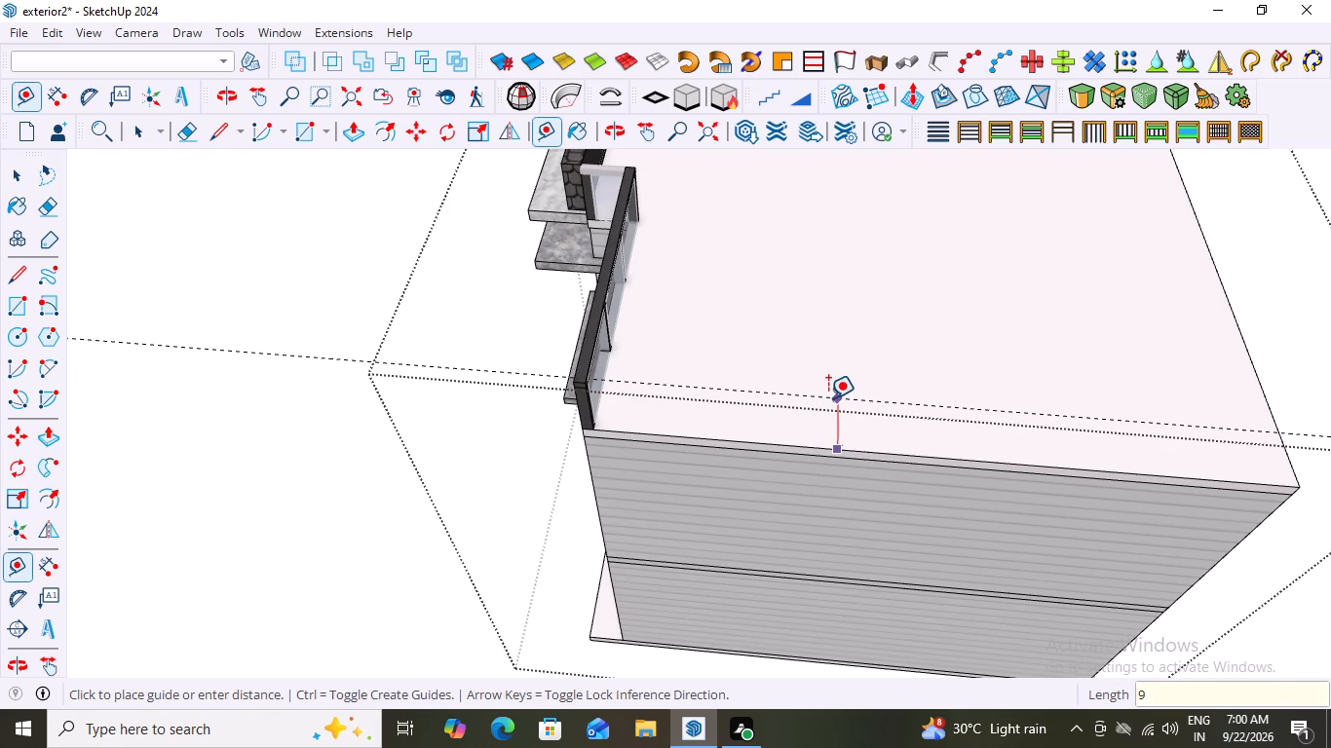
{"action": "key", "text": "shift+quotedbl"}
{"action": "key", "text": "Return"}
{"action": "scroll", "coordinate": [771, 462], "scroll_direction": "down", "scroll_amount": 5}
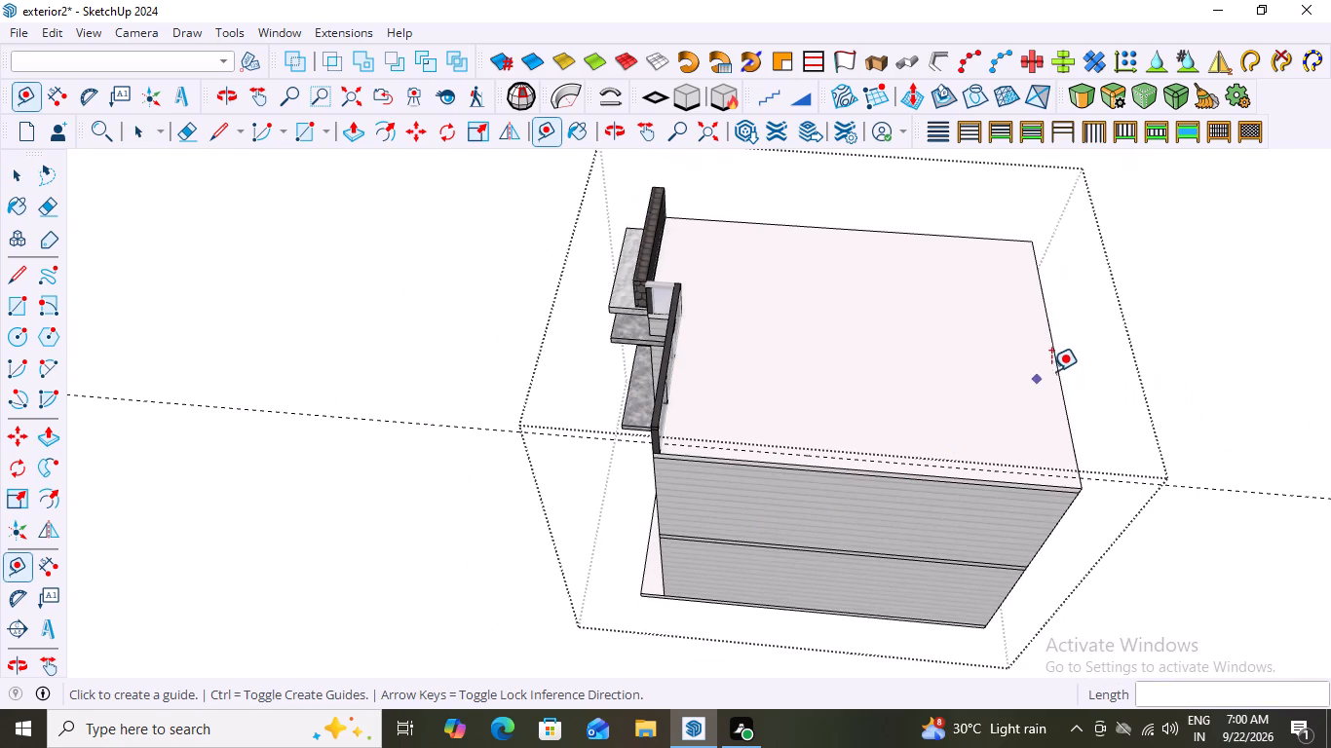
{"action": "left_click", "coordinate": [1053, 376]}
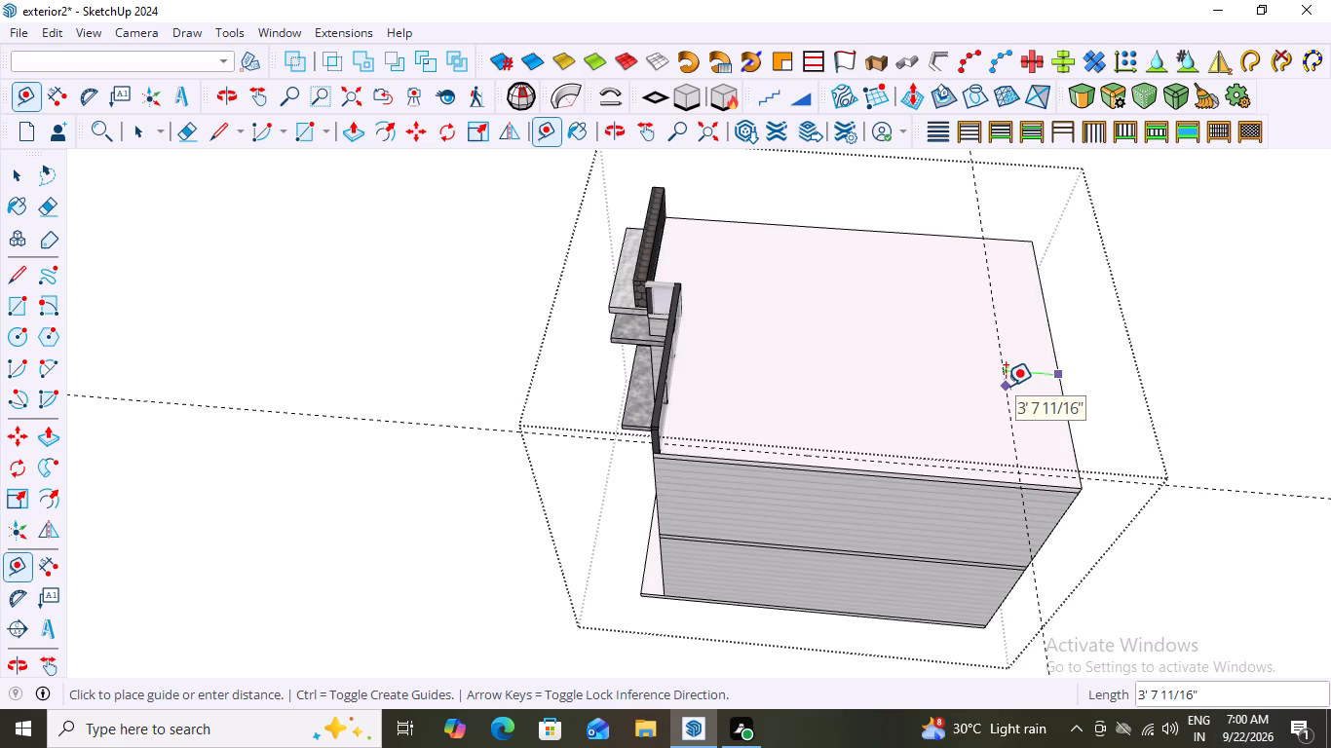
{"action": "type", "text": "9\""}
{"action": "key", "text": "Return"}
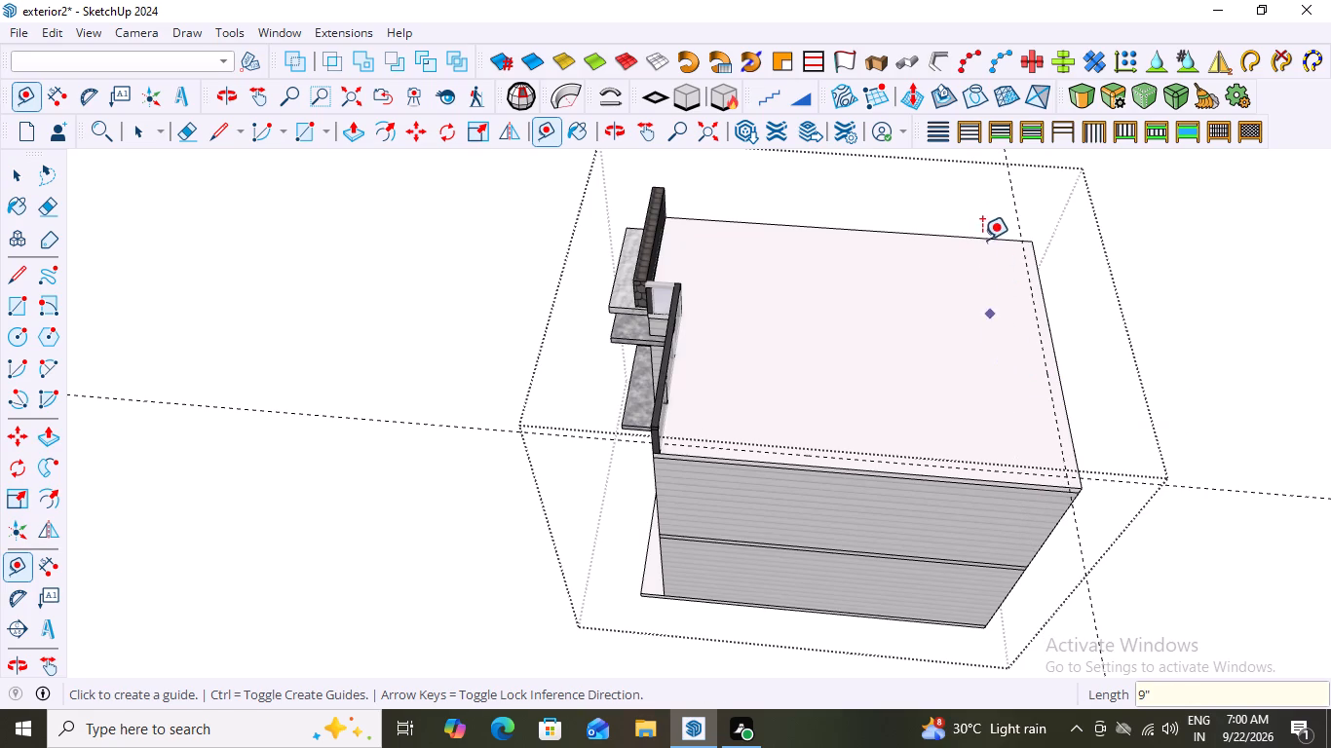
{"action": "left_click", "coordinate": [969, 237]}
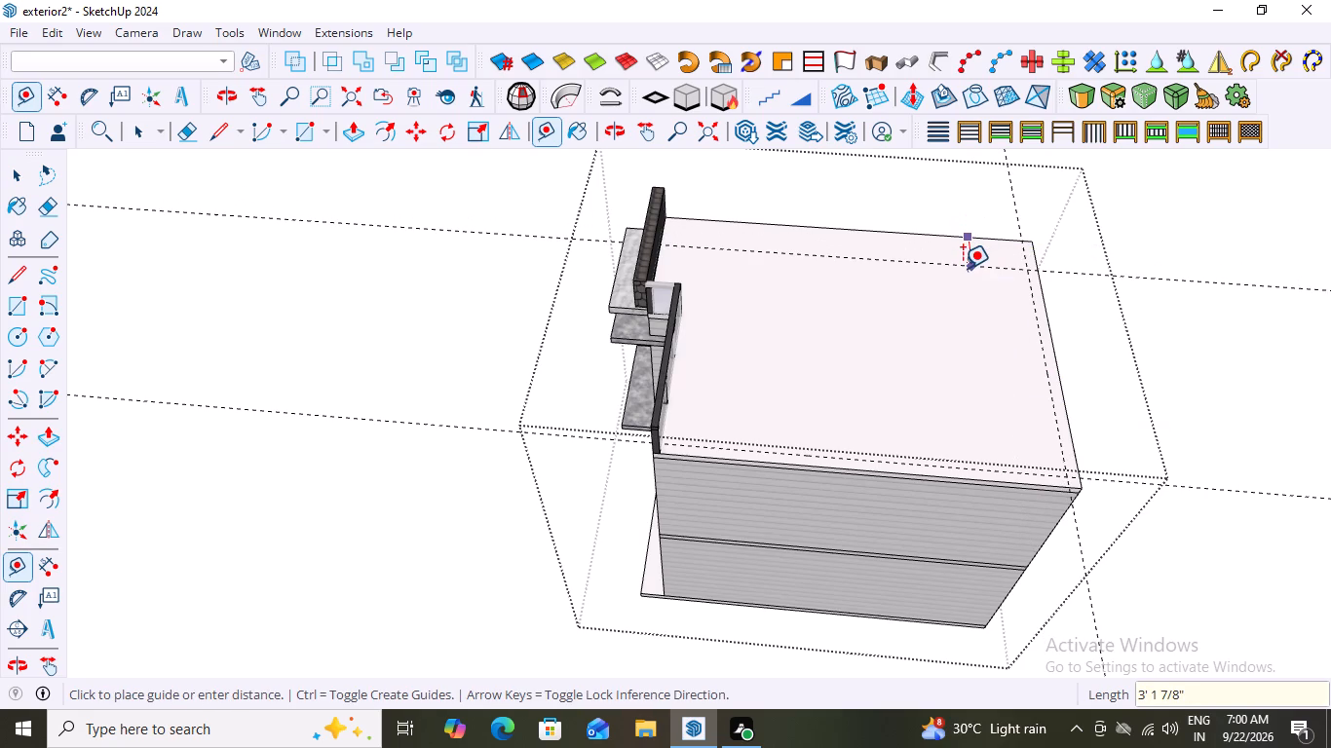
{"action": "type", "text": "9\""}
{"action": "key", "text": "Return"}
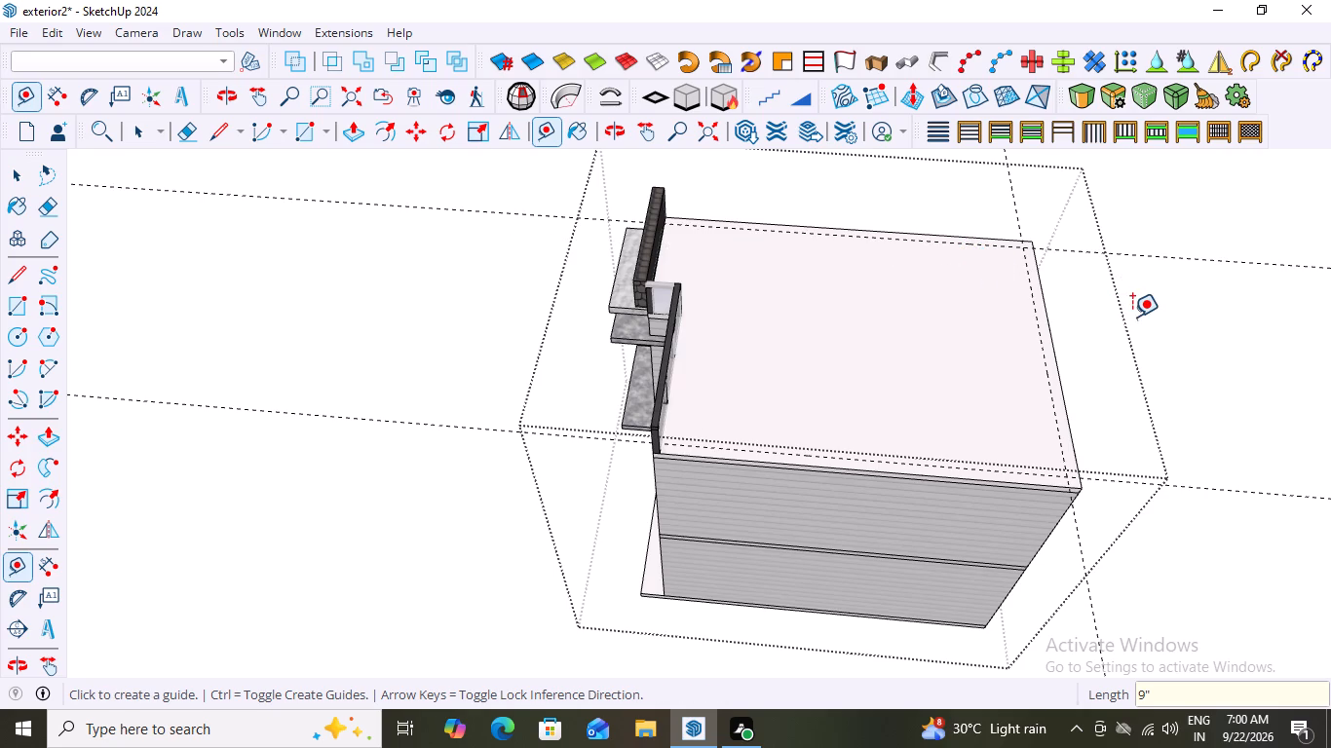
Draw a 27' 3" line along the inner guide from the stone wall to the guide intersection at the flat roof's far corner.
{"action": "key", "text": "space"}
{"action": "scroll", "coordinate": [783, 214], "scroll_direction": "up", "scroll_amount": 2}
{"action": "scroll", "coordinate": [691, 219], "scroll_direction": "up", "scroll_amount": 2}
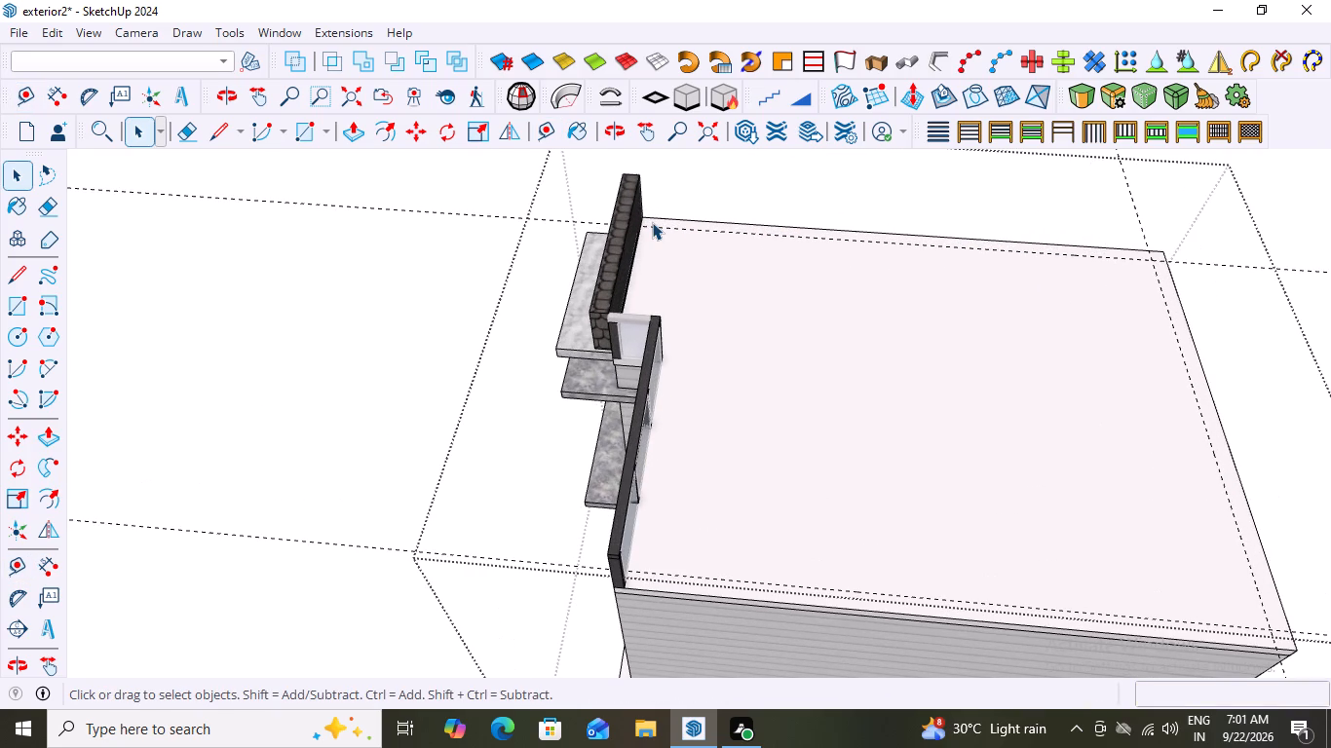
{"action": "key", "text": "l"}
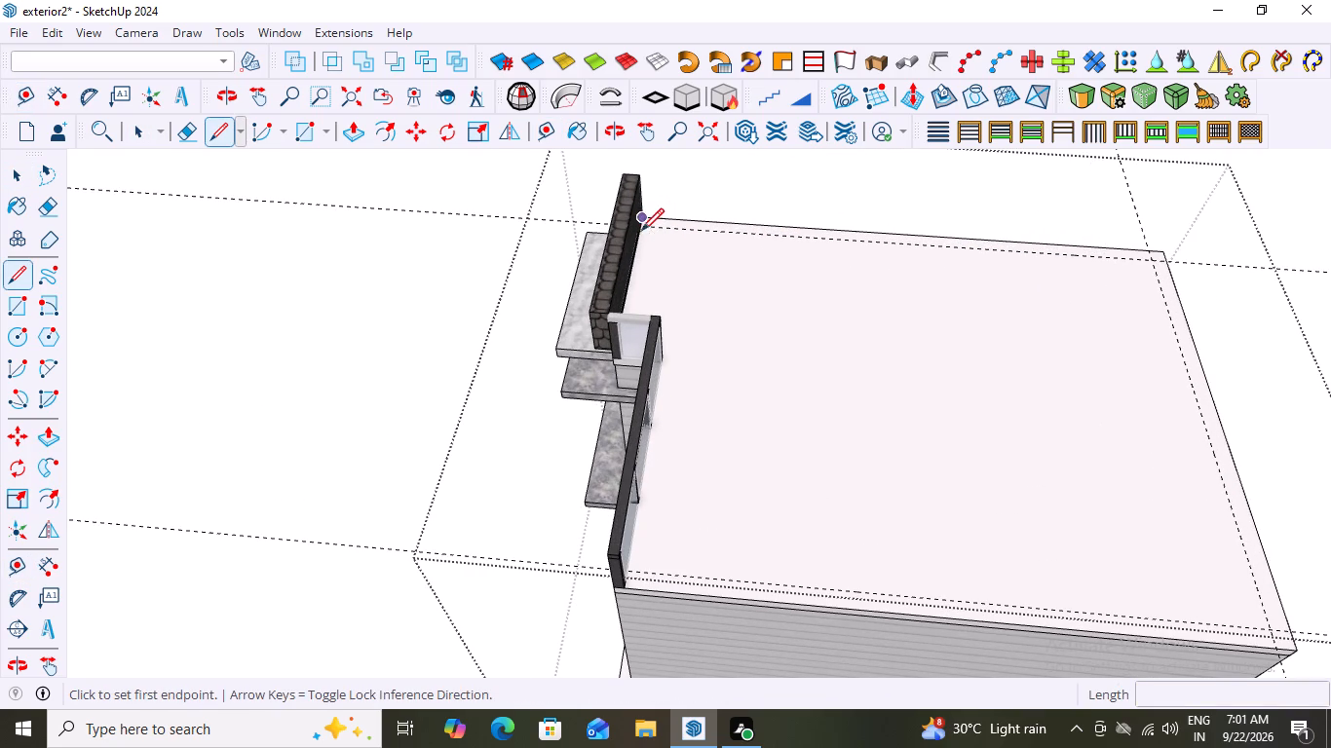
{"action": "scroll", "coordinate": [640, 231], "scroll_direction": "up", "scroll_amount": 19}
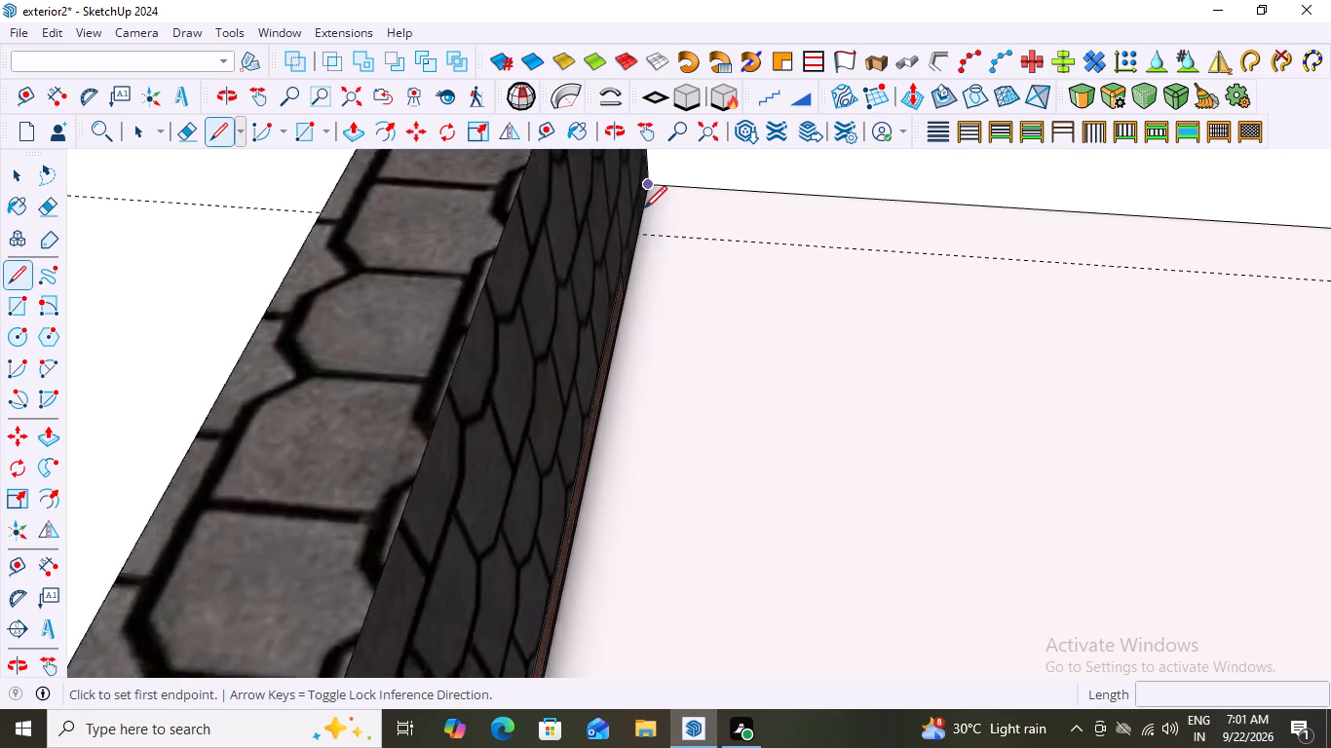
{"action": "scroll", "coordinate": [644, 208], "scroll_direction": "up", "scroll_amount": 8}
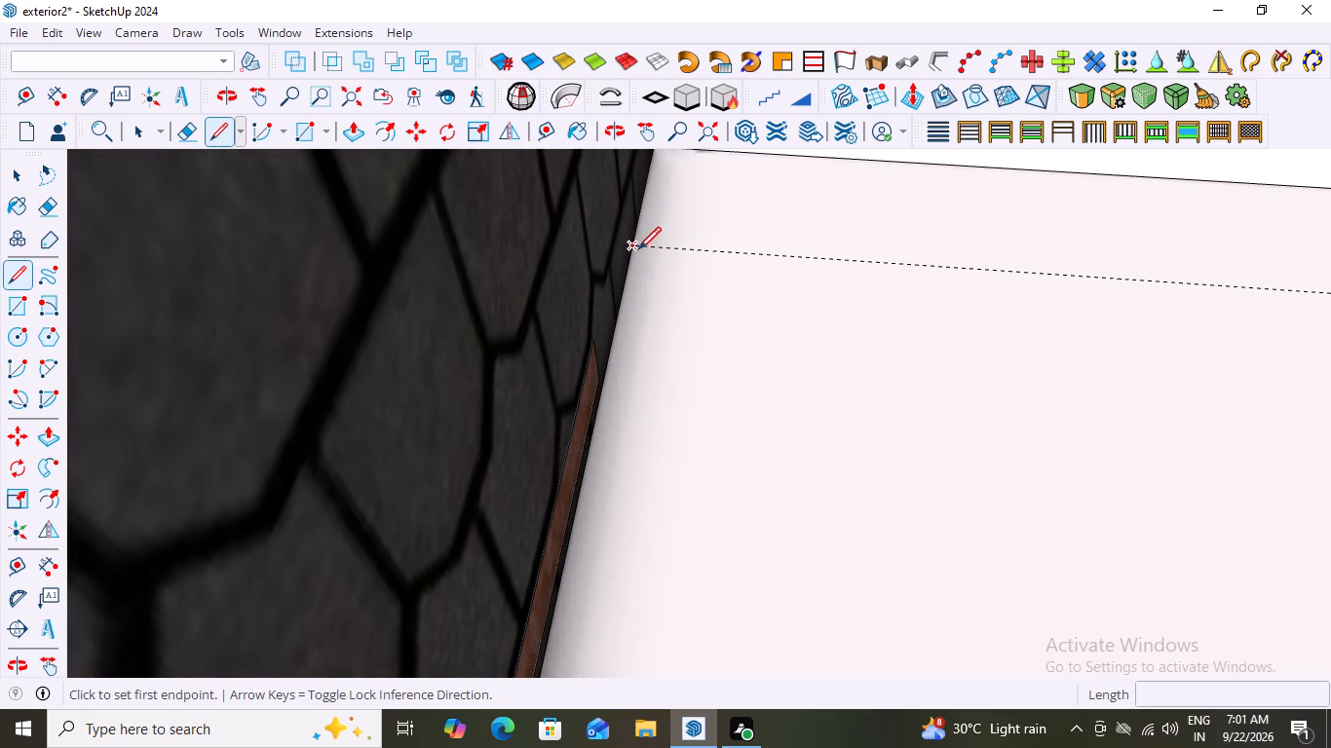
{"action": "left_click", "coordinate": [633, 246]}
{"action": "scroll", "coordinate": [646, 306], "scroll_direction": "down", "scroll_amount": 5}
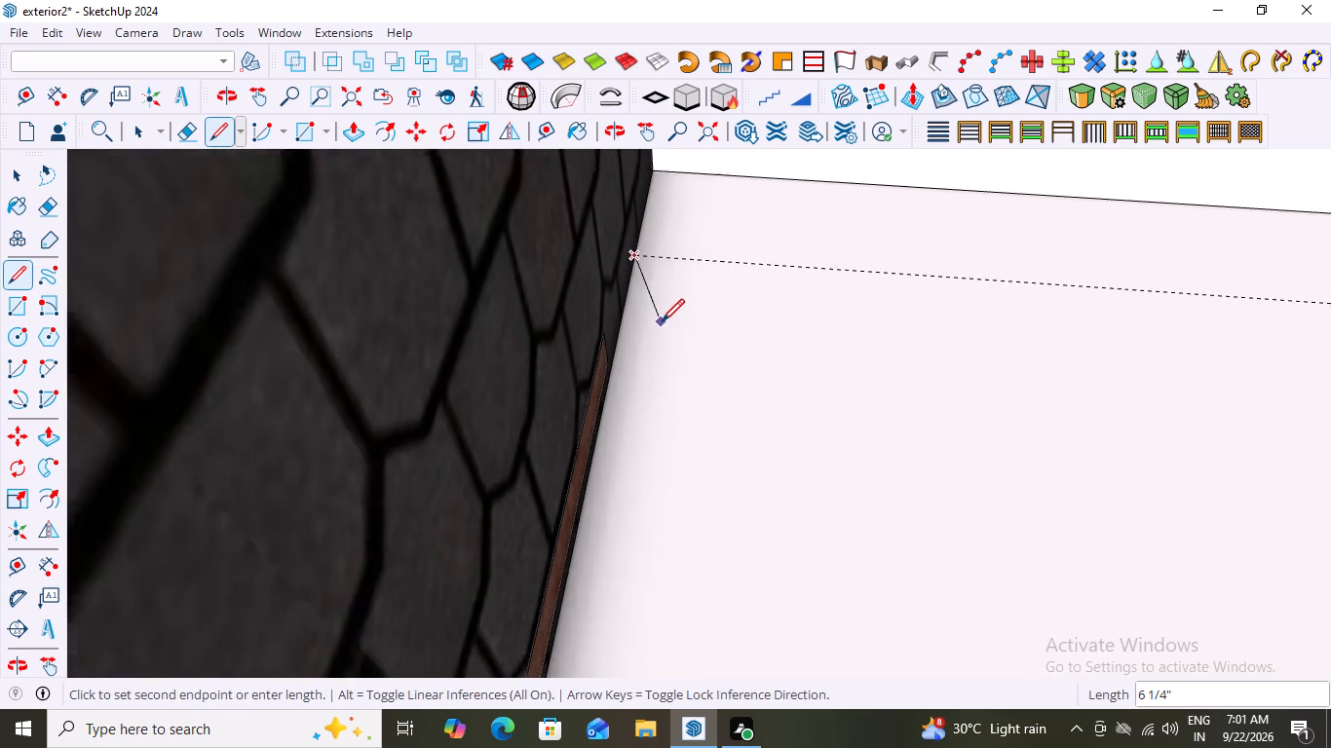
{"action": "scroll", "coordinate": [662, 321], "scroll_direction": "down", "scroll_amount": 14}
{"action": "scroll", "coordinate": [857, 411], "scroll_direction": "down", "scroll_amount": 7}
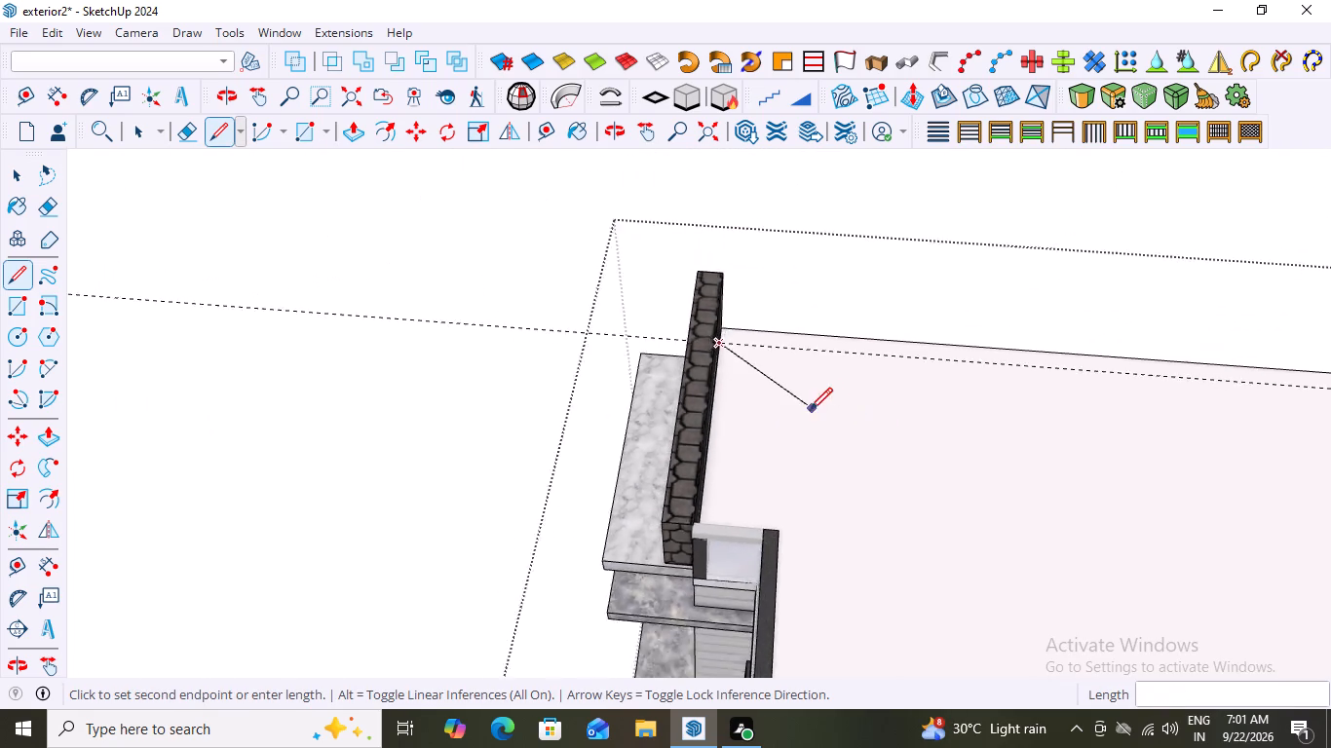
{"action": "scroll", "coordinate": [810, 410], "scroll_direction": "down", "scroll_amount": 13}
{"action": "scroll", "coordinate": [1001, 426], "scroll_direction": "up", "scroll_amount": 10}
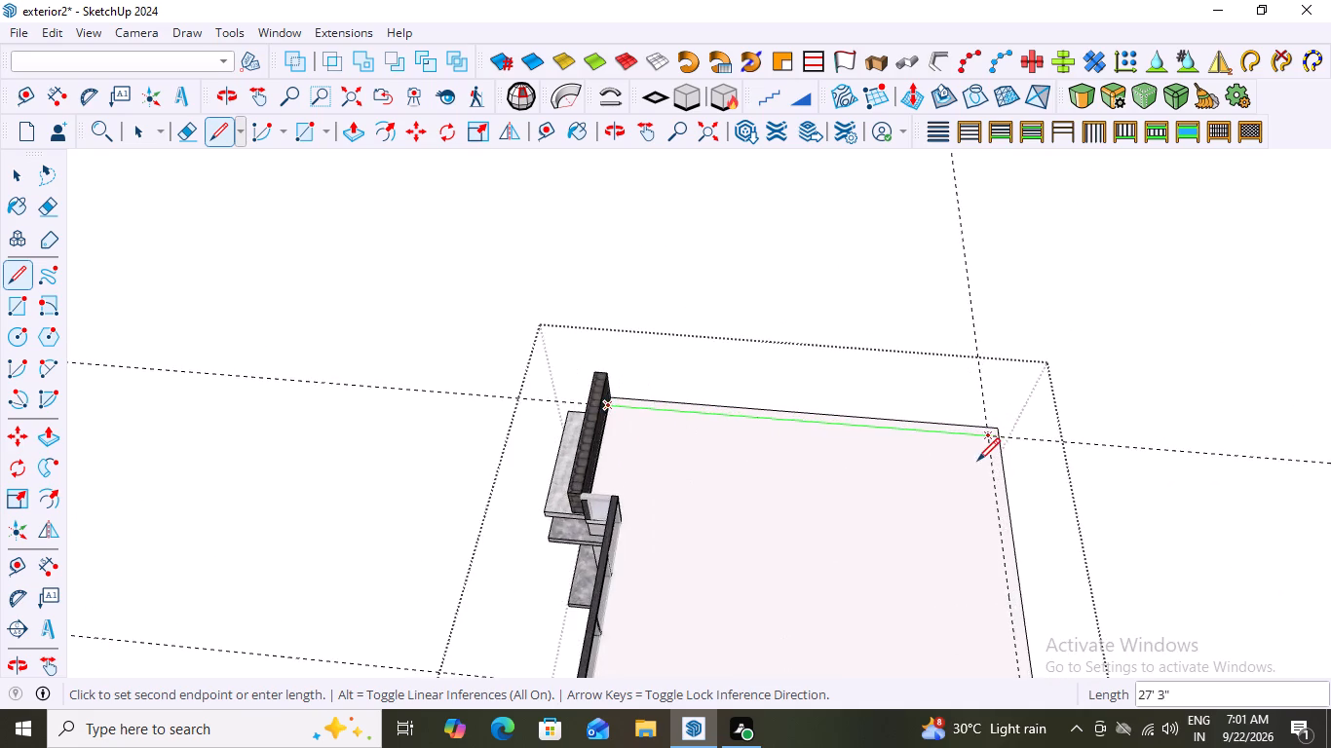
{"action": "scroll", "coordinate": [977, 461], "scroll_direction": "up", "scroll_amount": 13}
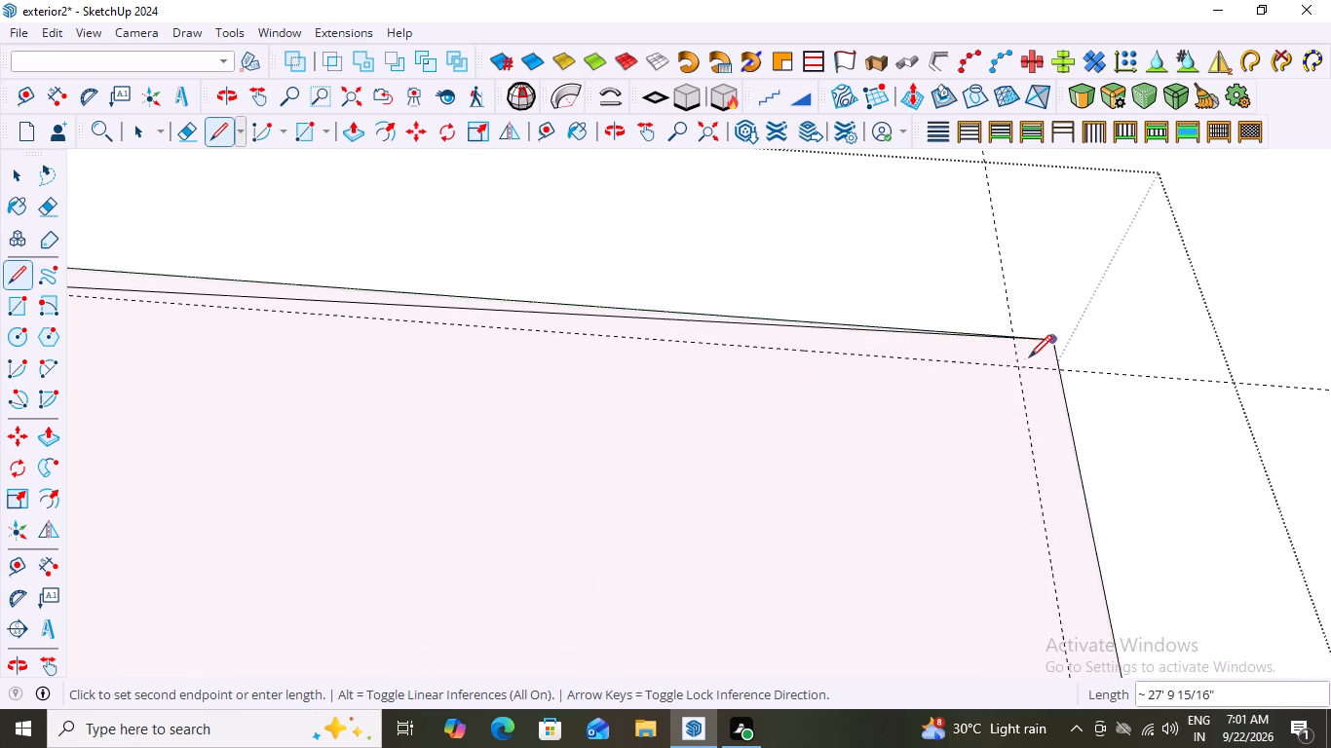
{"action": "left_click", "coordinate": [1017, 367]}
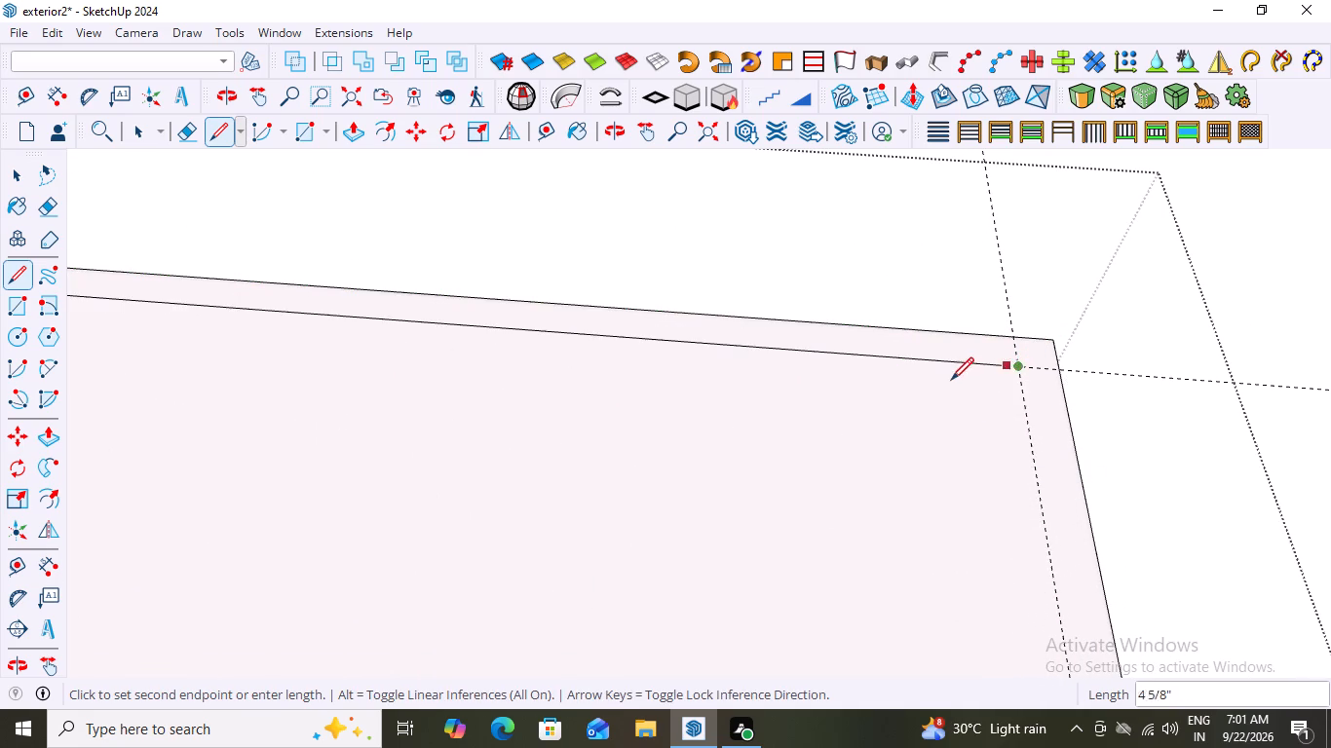
Continue the inner border line along the guide opposite the railing, and back along the third guide to the railing's base.
{"action": "scroll", "coordinate": [950, 380], "scroll_direction": "down", "scroll_amount": 20}
{"action": "scroll", "coordinate": [962, 587], "scroll_direction": "up", "scroll_amount": 3}
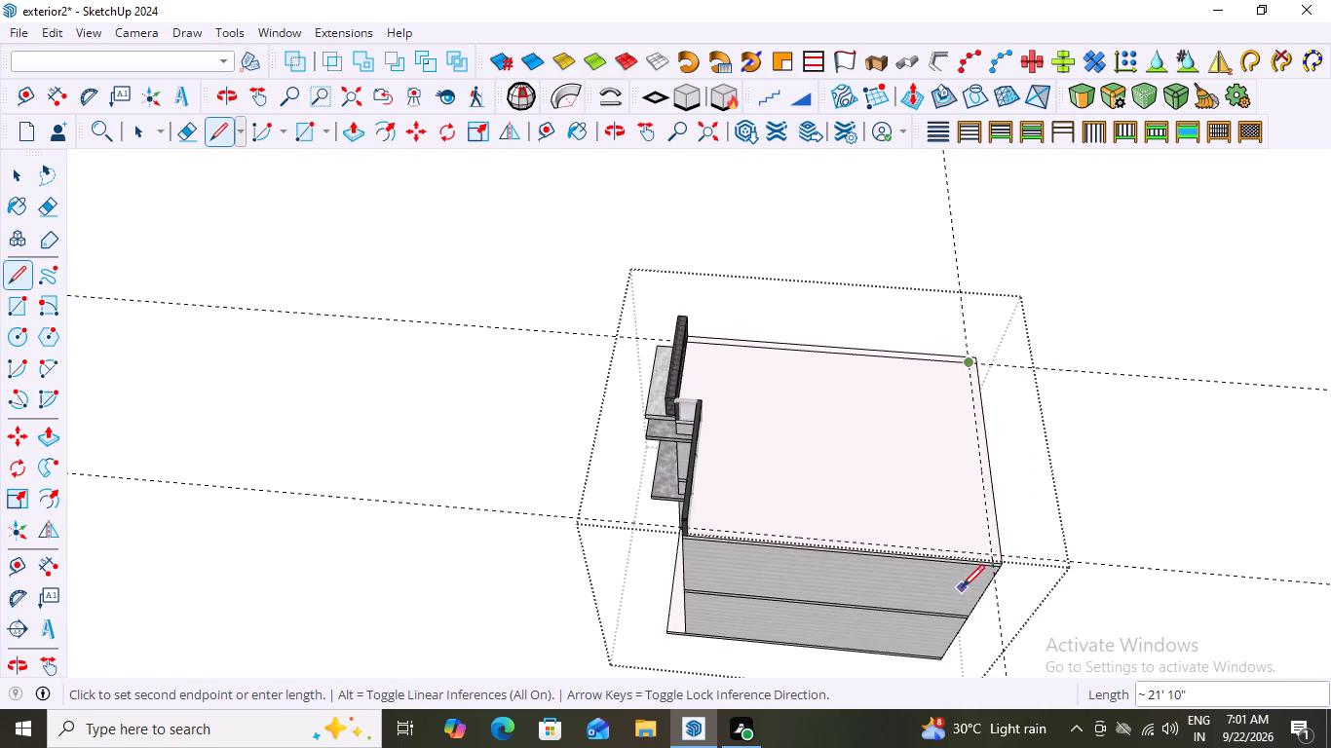
{"action": "scroll", "coordinate": [962, 587], "scroll_direction": "up", "scroll_amount": 9}
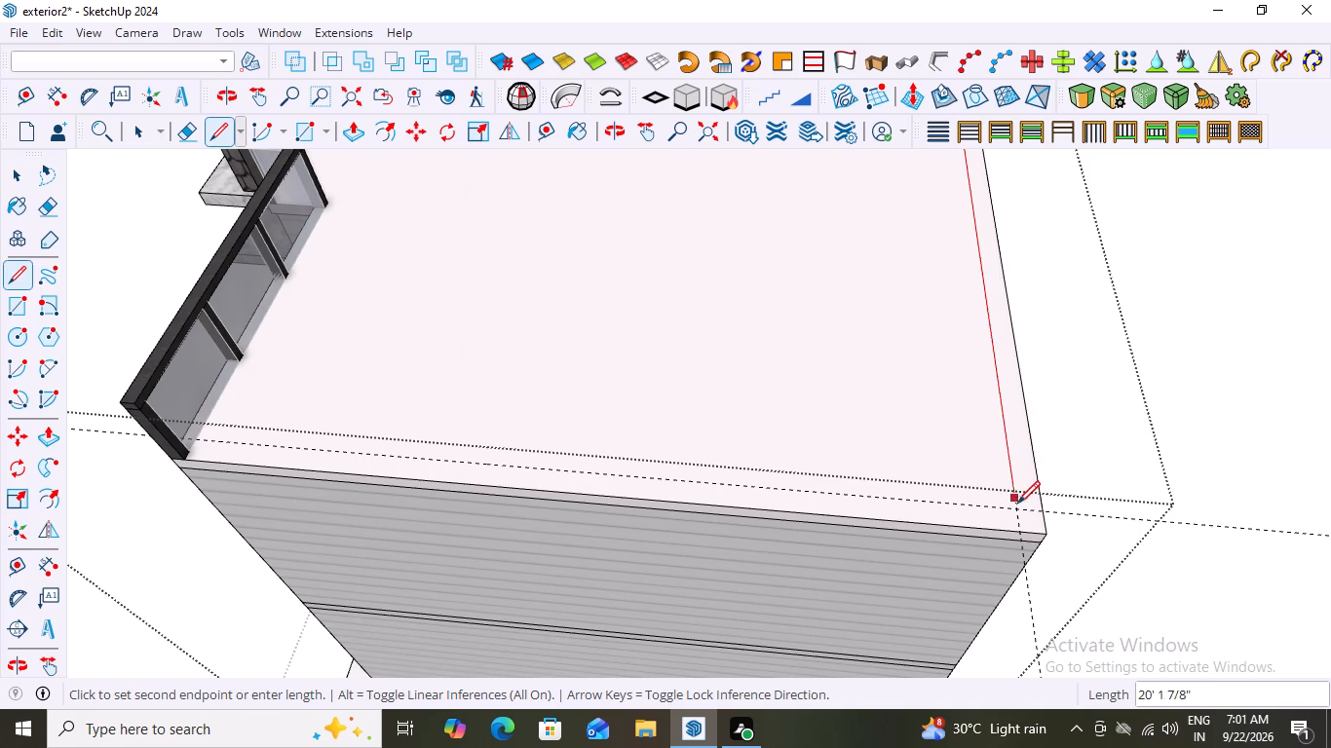
{"action": "left_click", "coordinate": [1015, 510]}
{"action": "scroll", "coordinate": [748, 488], "scroll_direction": "down", "scroll_amount": 6}
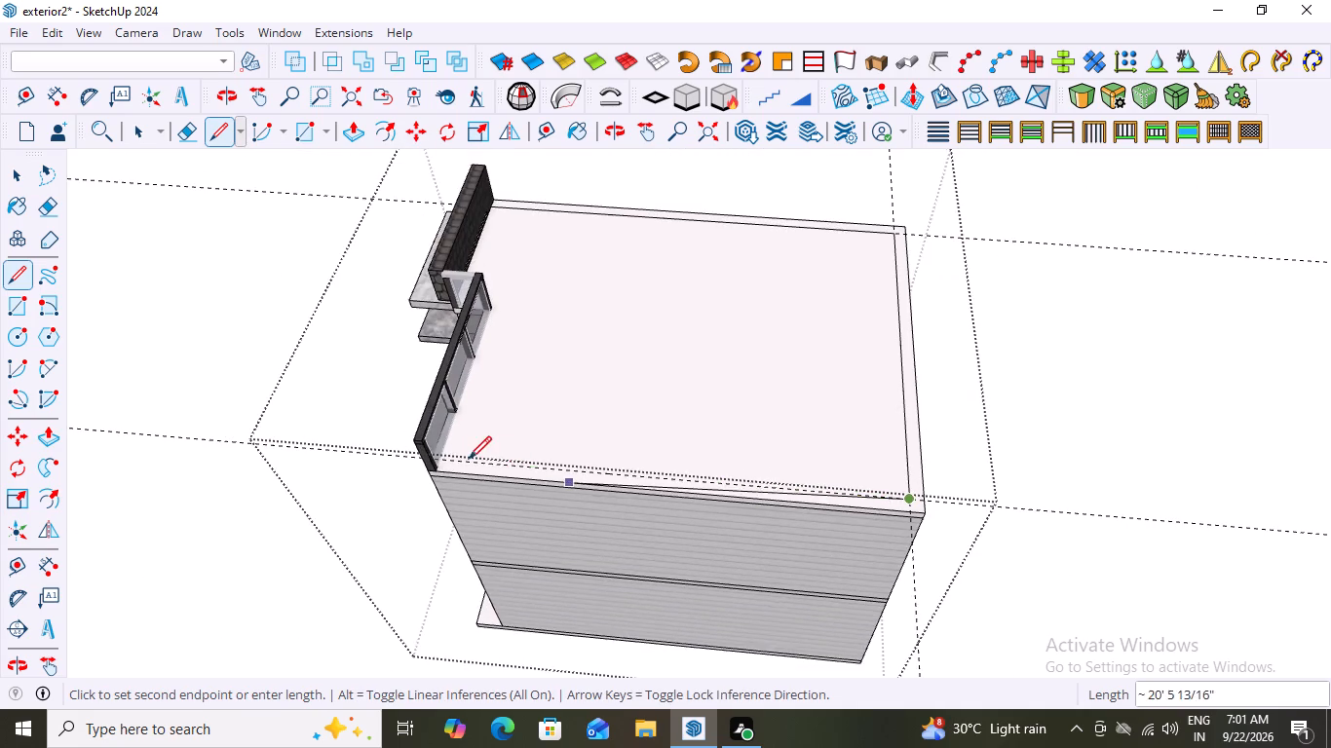
{"action": "scroll", "coordinate": [460, 454], "scroll_direction": "up", "scroll_amount": 20}
{"action": "scroll", "coordinate": [460, 454], "scroll_direction": "up", "scroll_amount": 1}
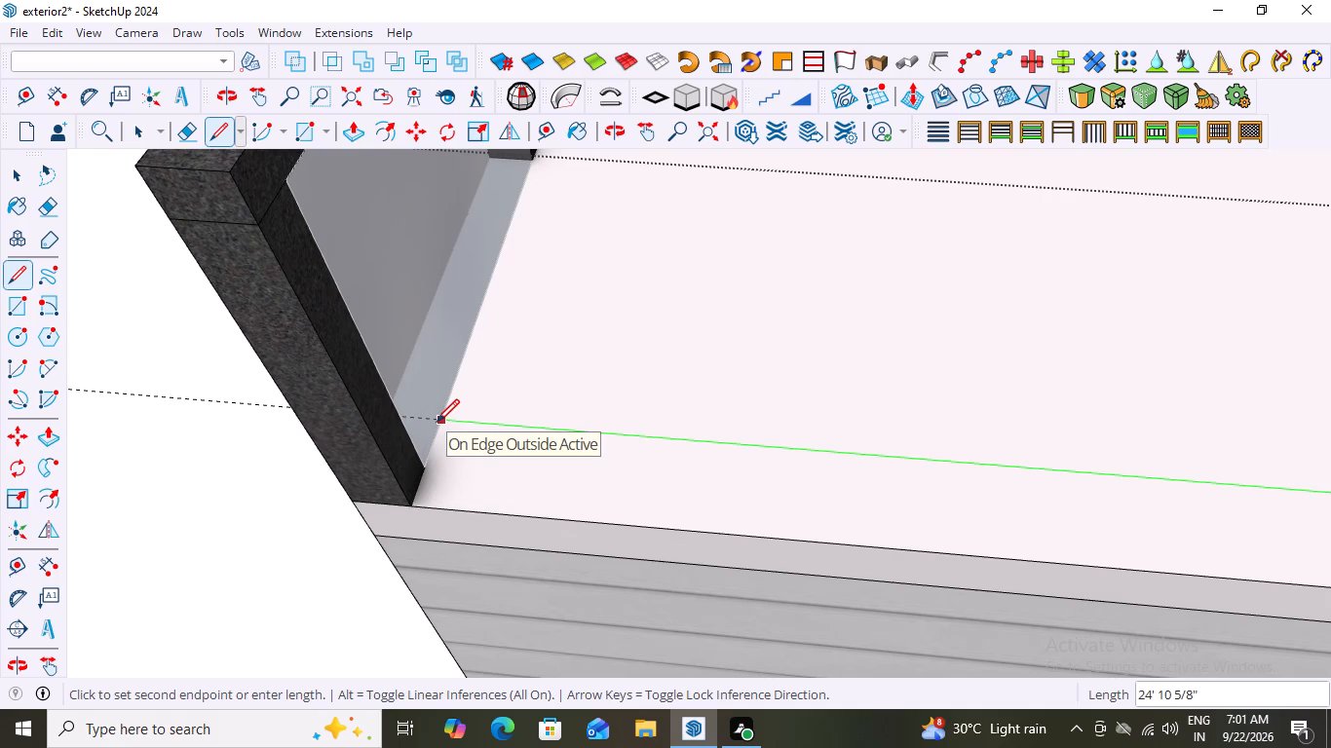
{"action": "left_click", "coordinate": [437, 422]}
Close the border's railing end with a 9" line and trace the adjoining outer roof edge 25' 7 5/8" to its corner.
{"action": "scroll", "coordinate": [427, 473], "scroll_direction": "down", "scroll_amount": 6}
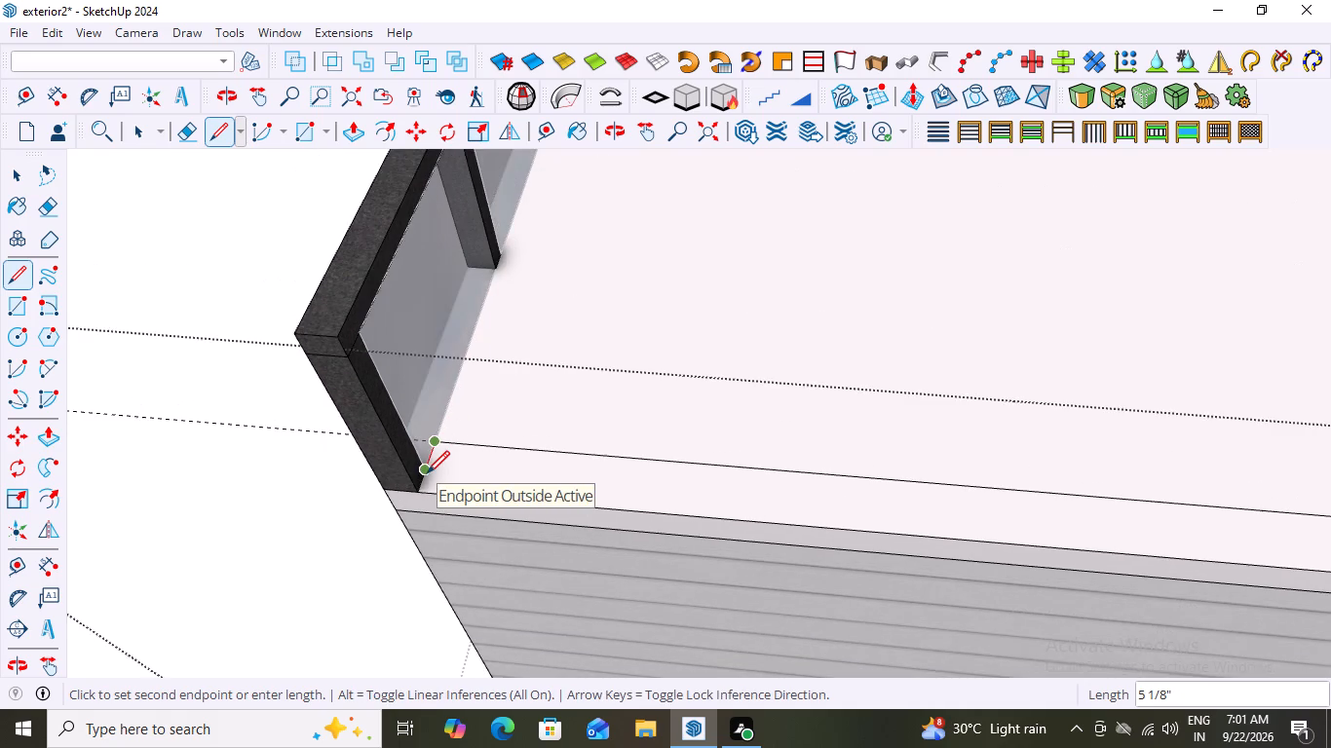
{"action": "scroll", "coordinate": [427, 473], "scroll_direction": "down", "scroll_amount": 2}
{"action": "scroll", "coordinate": [426, 500], "scroll_direction": "up", "scroll_amount": 9}
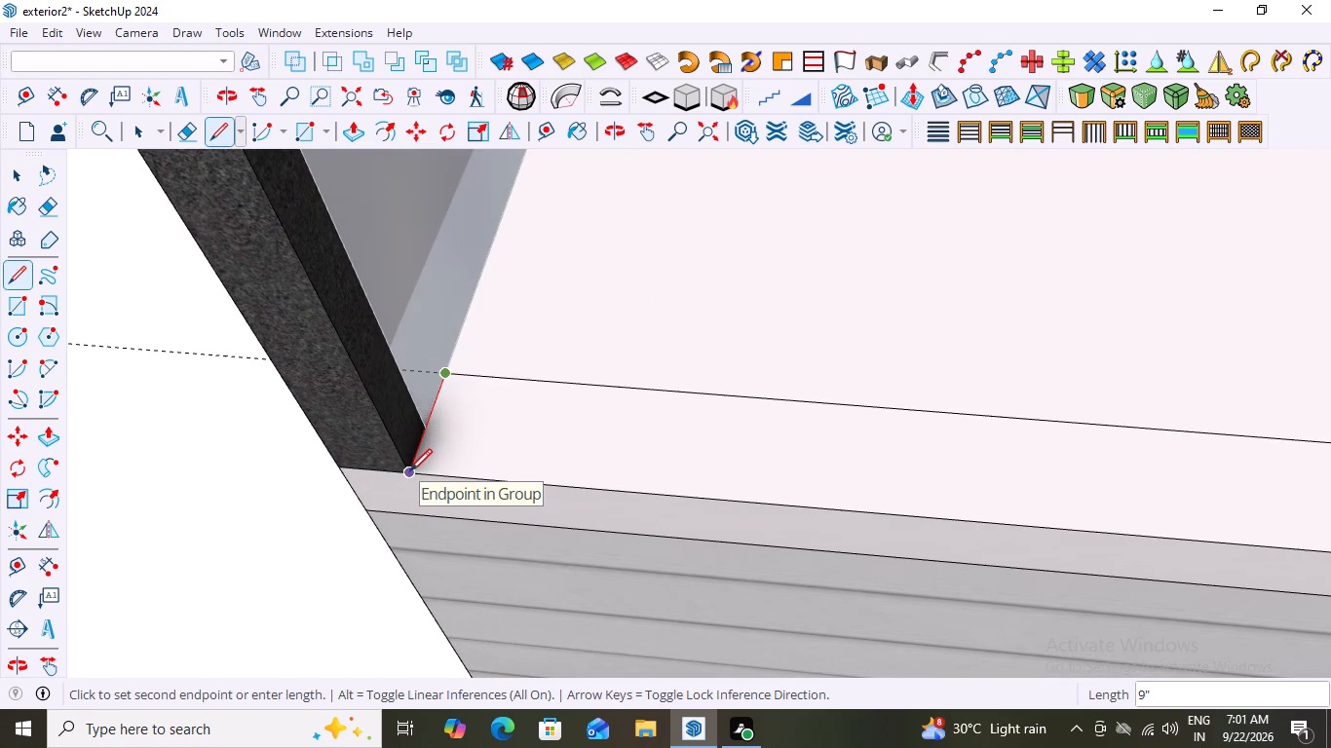
{"action": "left_click", "coordinate": [409, 471]}
{"action": "scroll", "coordinate": [523, 485], "scroll_direction": "down", "scroll_amount": 4}
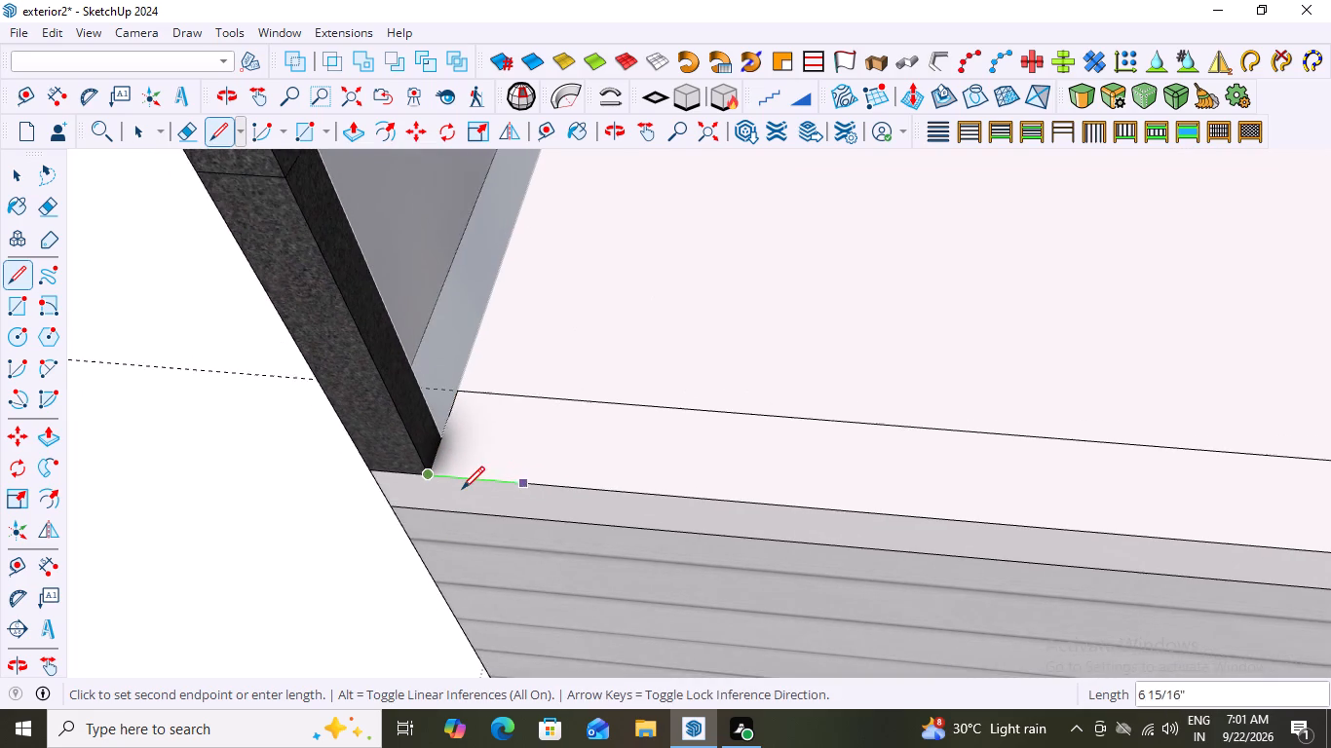
{"action": "scroll", "coordinate": [462, 489], "scroll_direction": "down", "scroll_amount": 20}
{"action": "scroll", "coordinate": [462, 489], "scroll_direction": "down", "scroll_amount": 1}
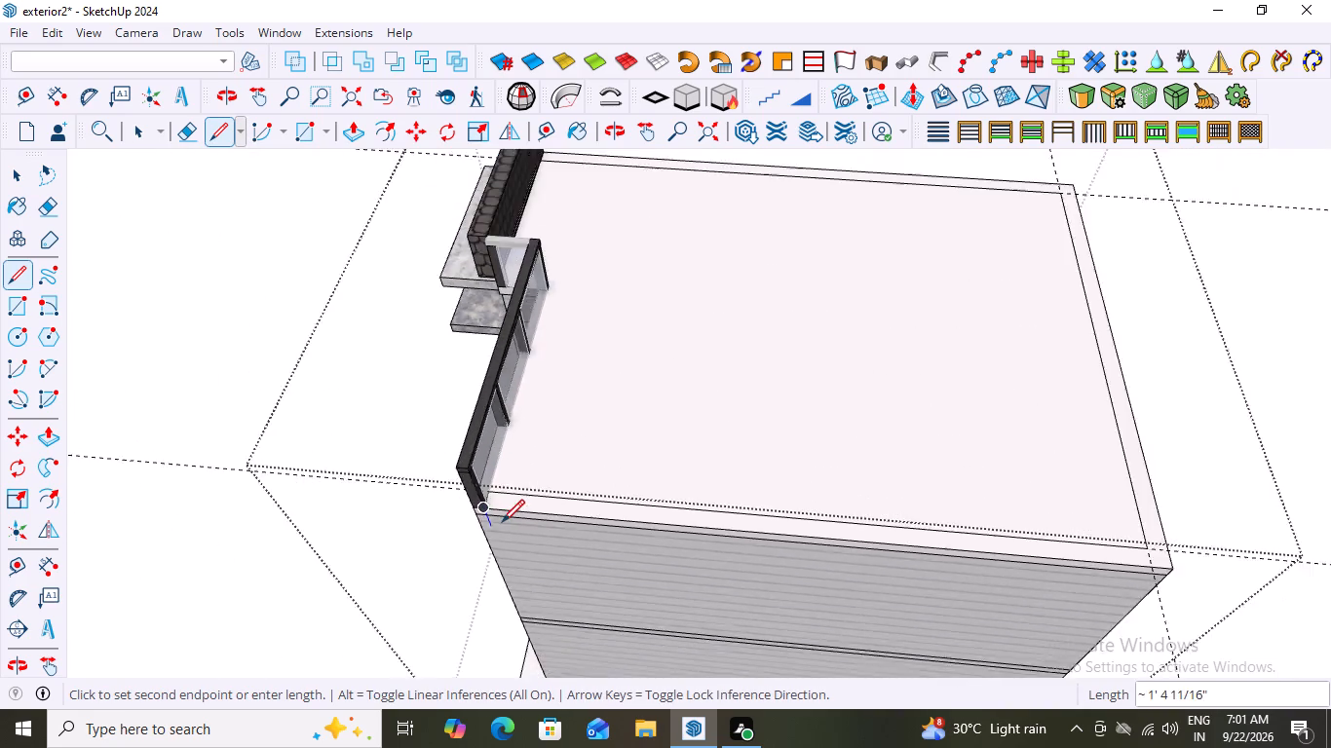
{"action": "scroll", "coordinate": [502, 522], "scroll_direction": "down", "scroll_amount": 5}
{"action": "scroll", "coordinate": [846, 551], "scroll_direction": "up", "scroll_amount": 13}
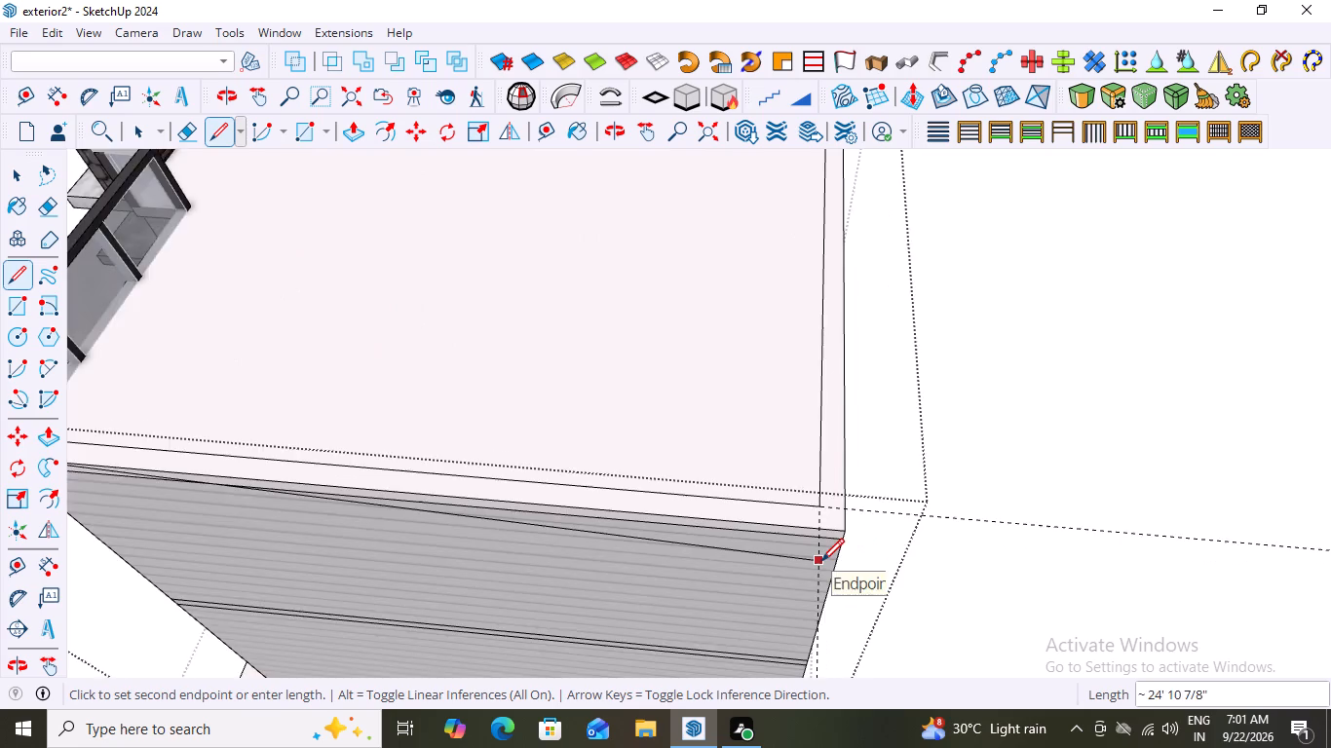
{"action": "scroll", "coordinate": [821, 561], "scroll_direction": "up", "scroll_amount": 7}
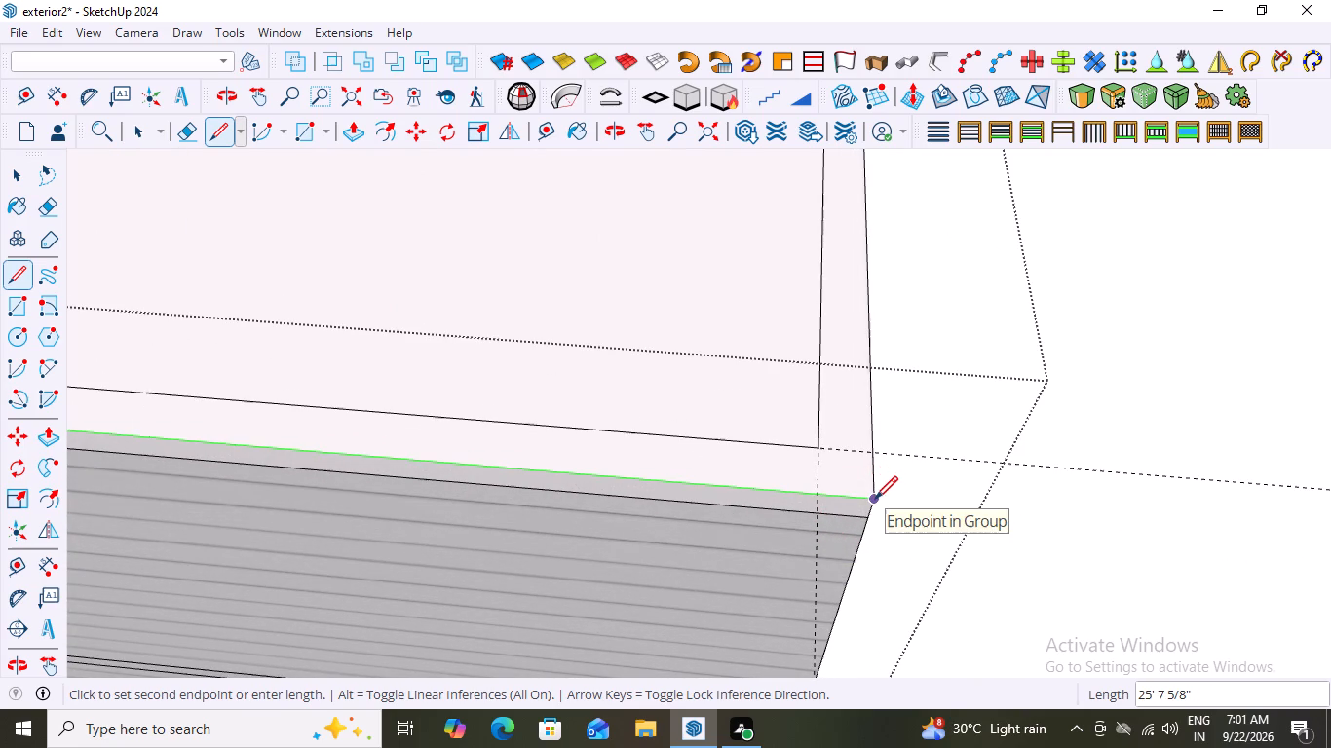
{"action": "left_click", "coordinate": [875, 499]}
Trace the outer roof edge opposite the railing and the 28' edge back to the stone wall to close the border outline.
{"action": "scroll", "coordinate": [897, 417], "scroll_direction": "down", "scroll_amount": 19}
{"action": "scroll", "coordinate": [899, 220], "scroll_direction": "up", "scroll_amount": 6}
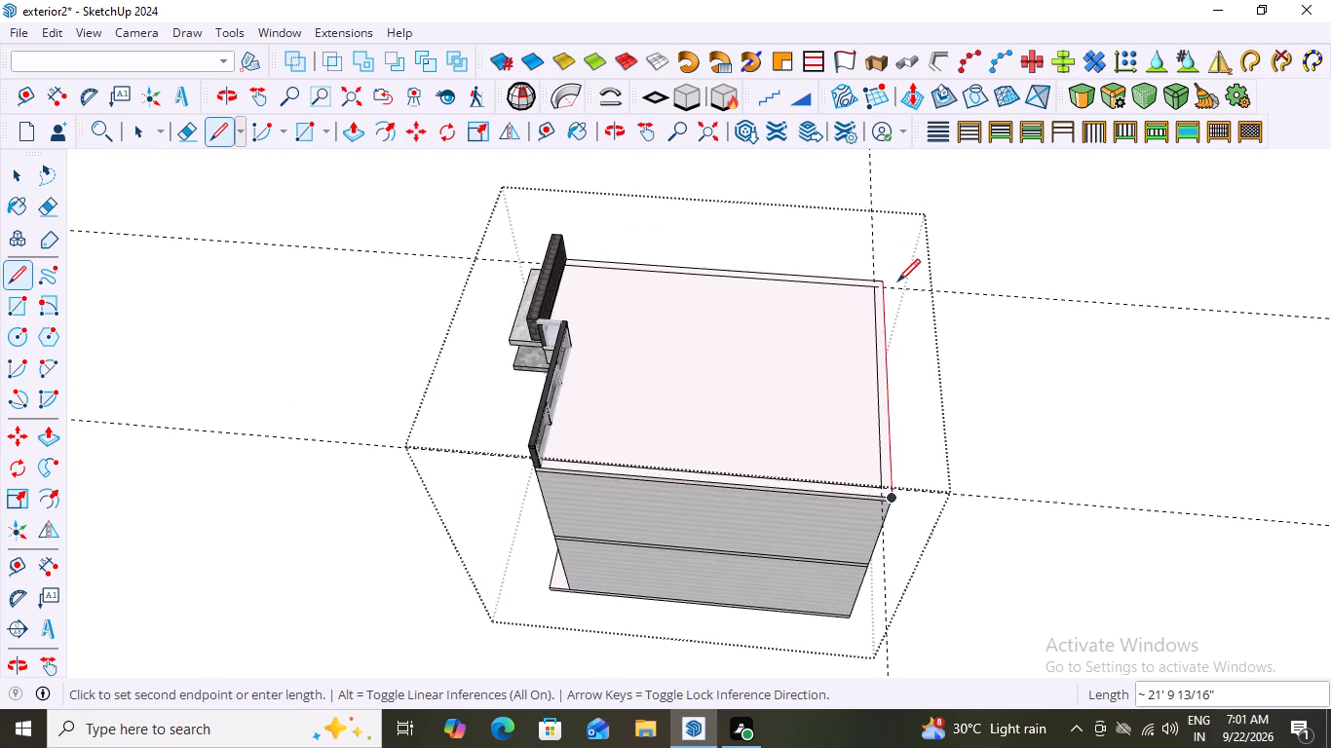
{"action": "scroll", "coordinate": [897, 281], "scroll_direction": "up", "scroll_amount": 15}
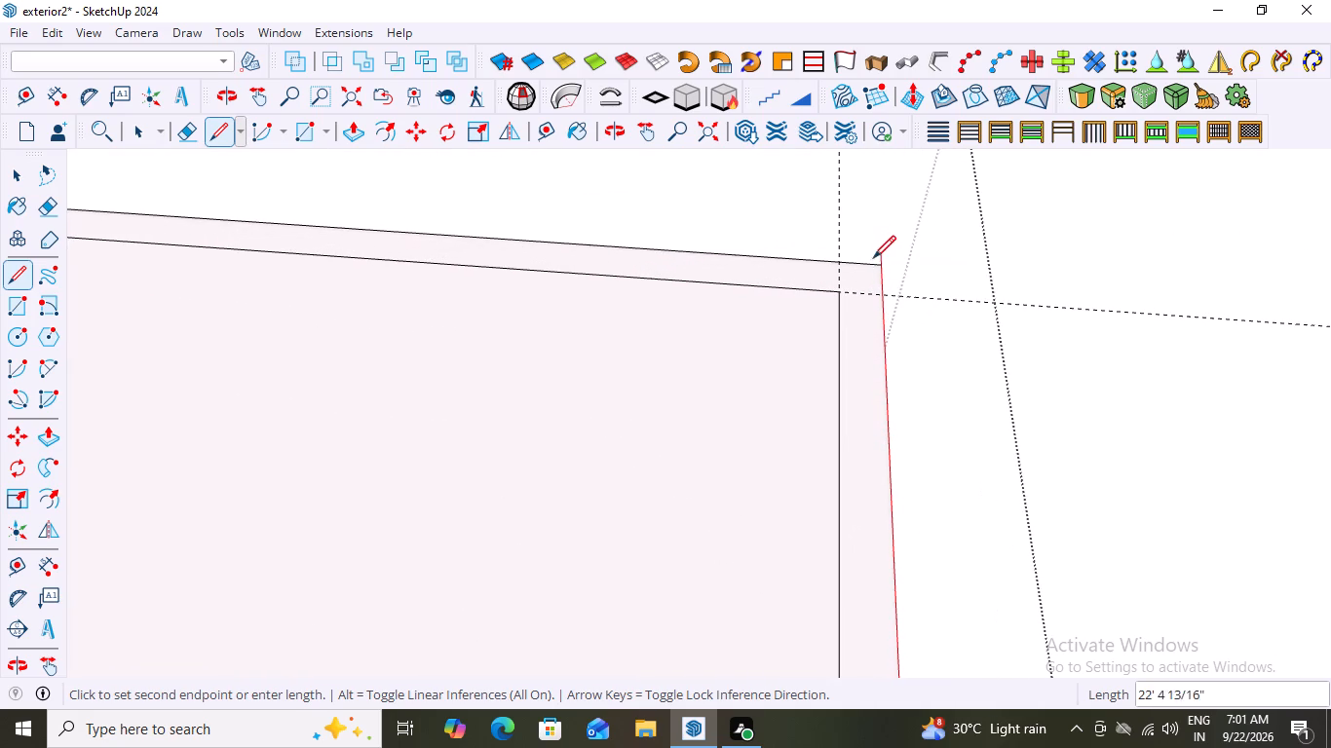
{"action": "left_click", "coordinate": [882, 264]}
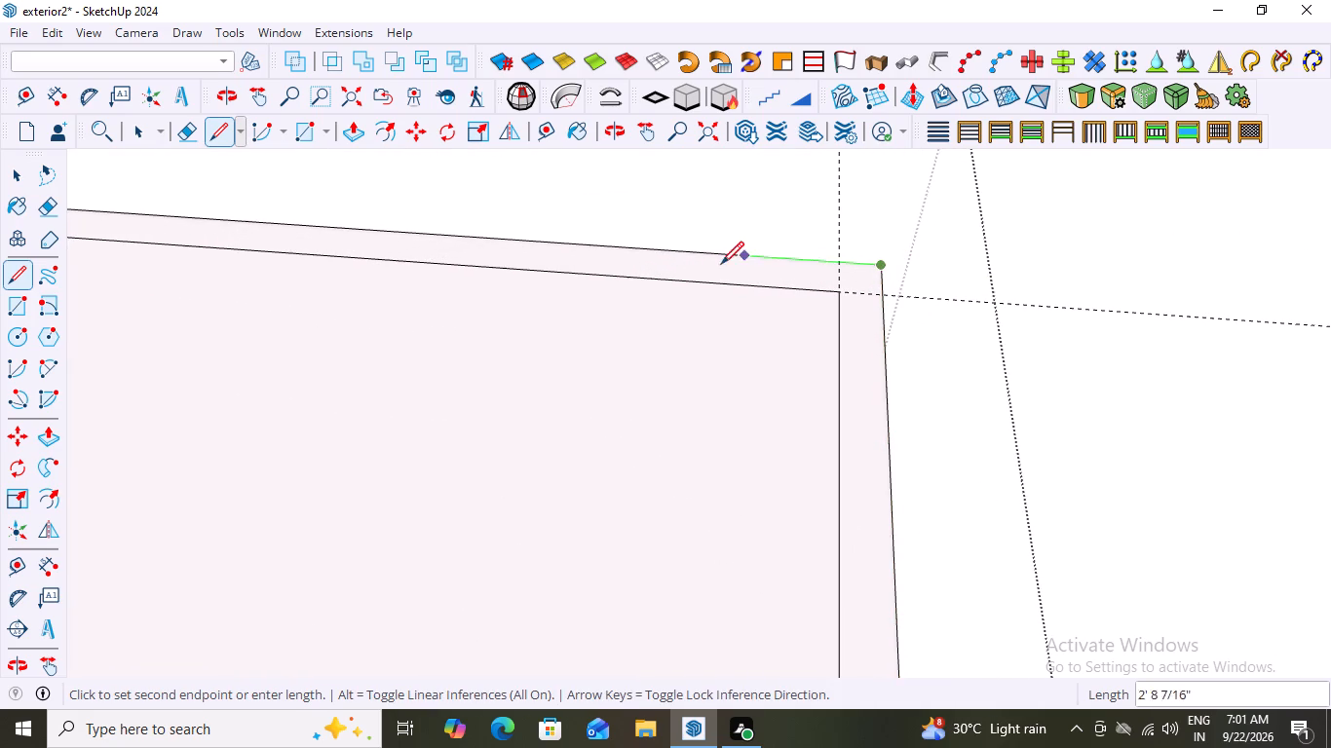
{"action": "scroll", "coordinate": [721, 264], "scroll_direction": "down", "scroll_amount": 14}
{"action": "scroll", "coordinate": [353, 216], "scroll_direction": "up", "scroll_amount": 4}
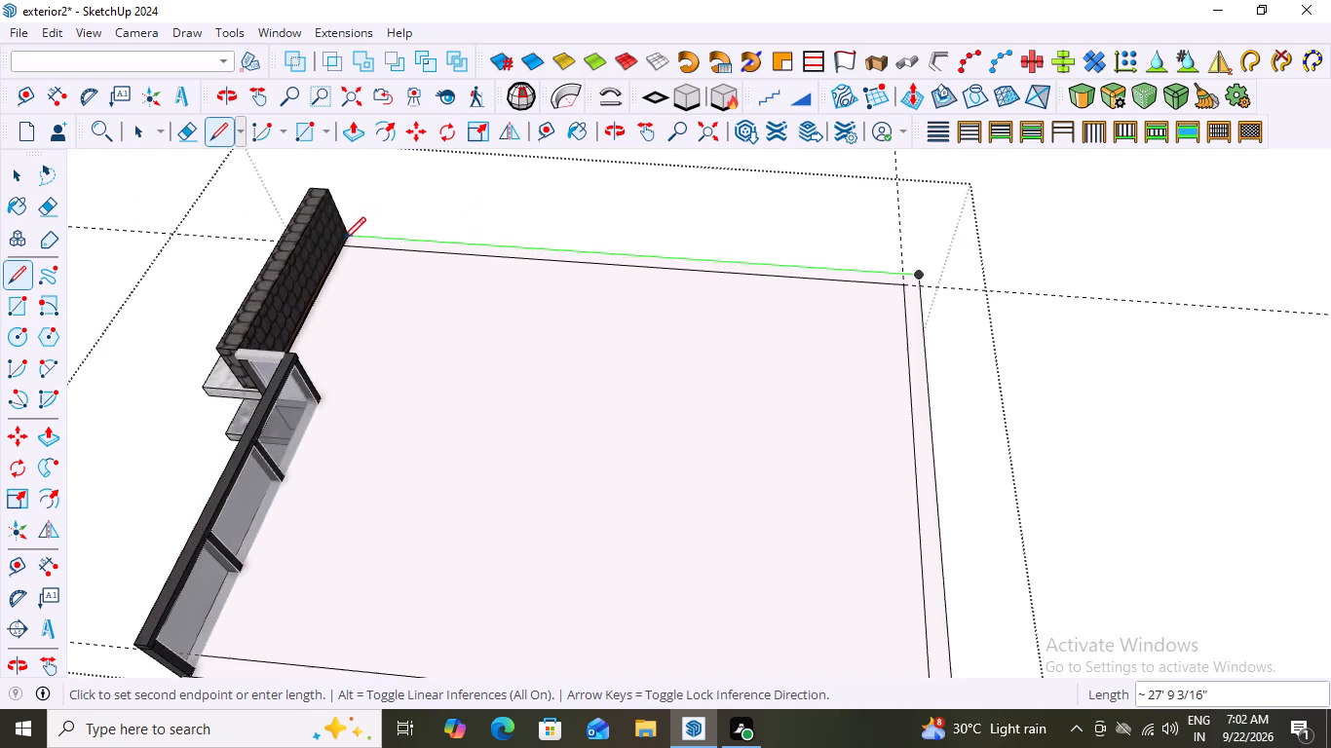
{"action": "scroll", "coordinate": [343, 240], "scroll_direction": "up", "scroll_amount": 20}
{"action": "scroll", "coordinate": [343, 240], "scroll_direction": "up", "scroll_amount": 1}
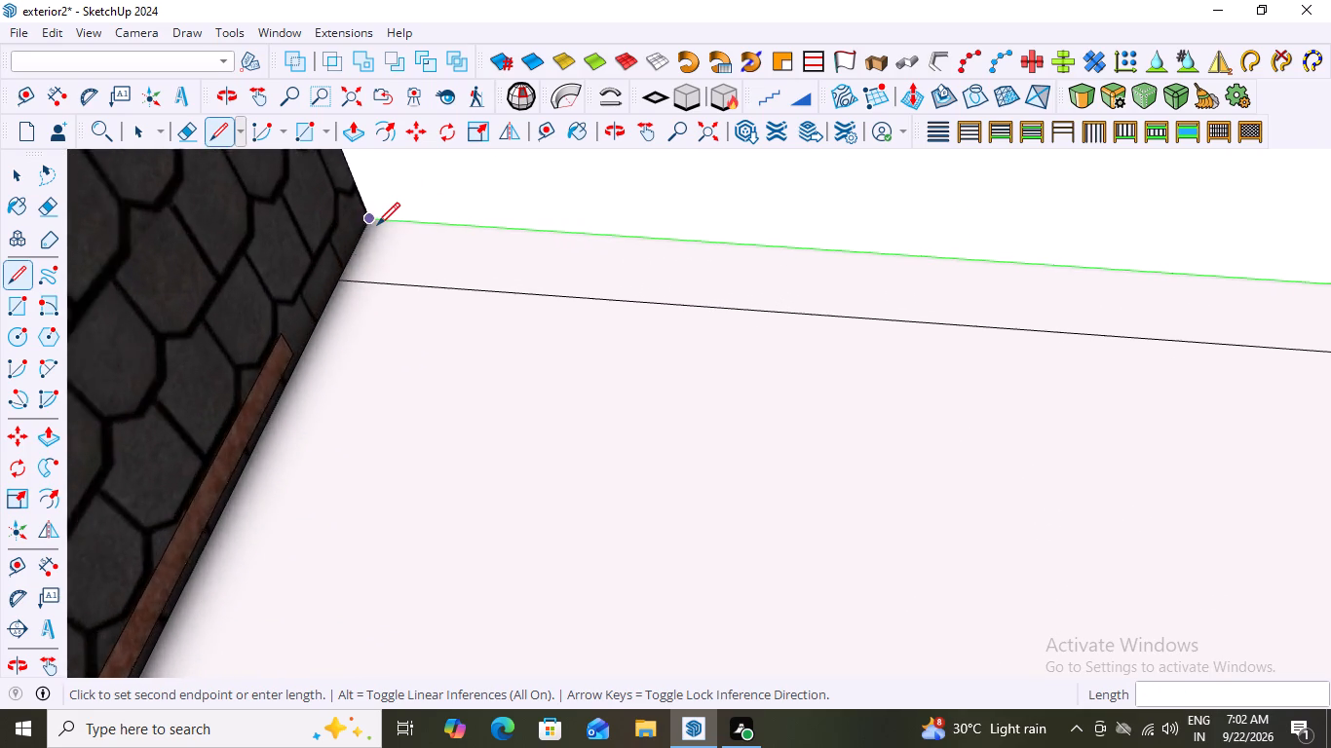
{"action": "scroll", "coordinate": [377, 225], "scroll_direction": "up", "scroll_amount": 4}
{"action": "left_click", "coordinate": [361, 216]}
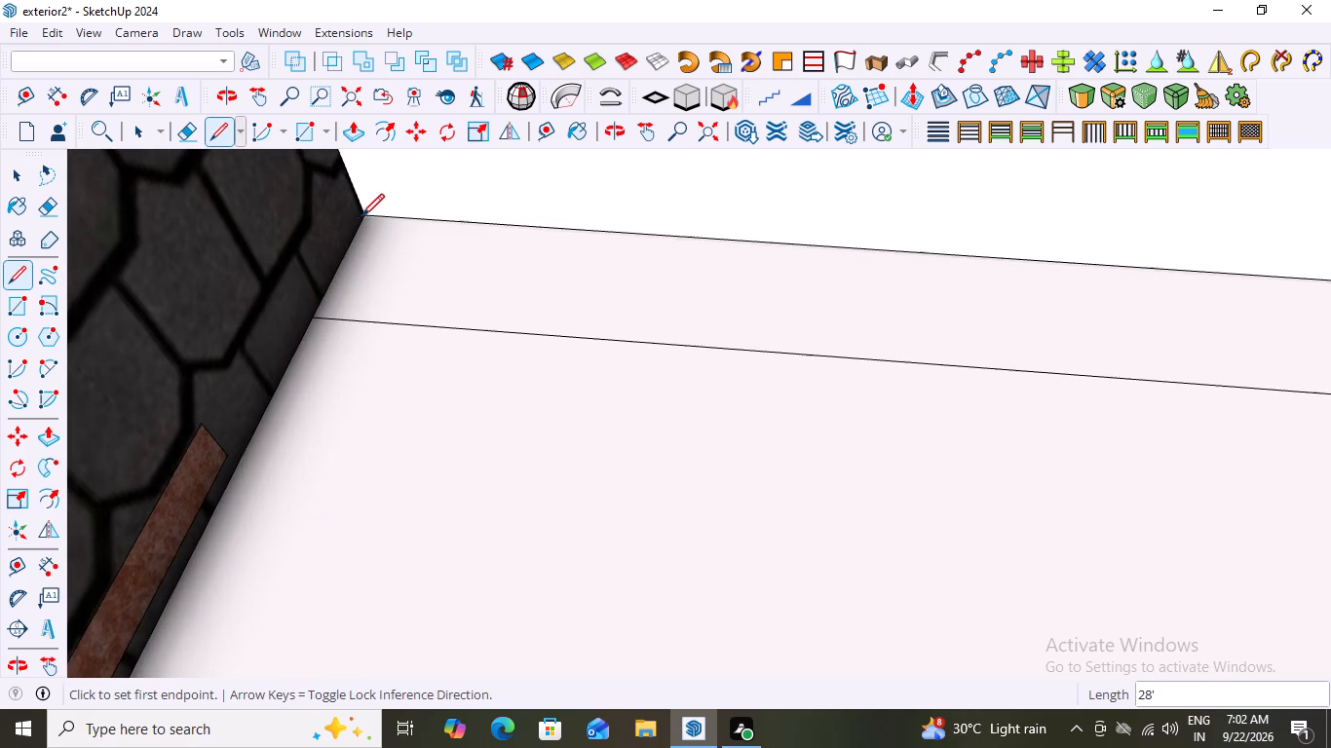
{"action": "left_click", "coordinate": [312, 319]}
{"action": "scroll", "coordinate": [524, 371], "scroll_direction": "down", "scroll_amount": 19}
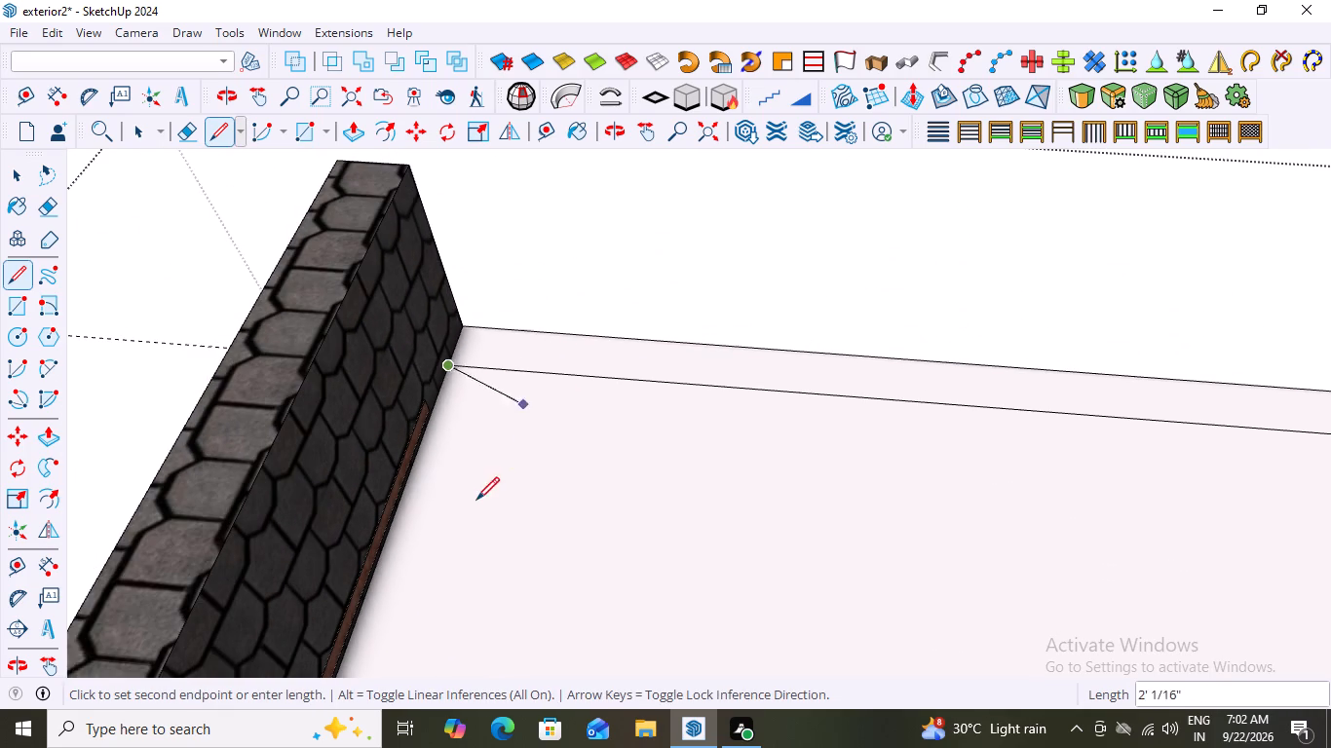
{"action": "key", "text": "space"}
Push/Pull the roof border face up 2' 9 15/16" to form the parapet around the three open edges, and close the group.
{"action": "scroll", "coordinate": [507, 451], "scroll_direction": "down", "scroll_amount": 18}
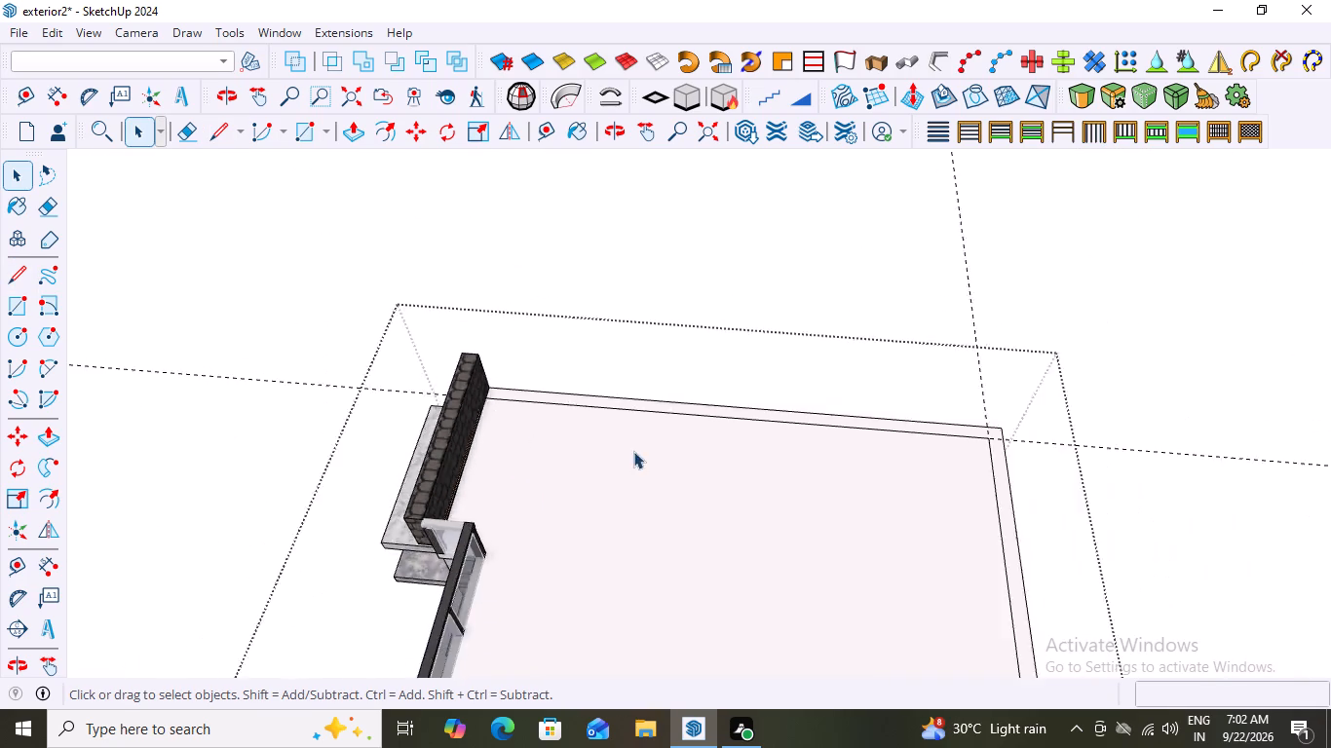
{"action": "scroll", "coordinate": [633, 451], "scroll_direction": "down", "scroll_amount": 8}
{"action": "middle_click_drag", "start_coordinate": [710, 515], "coordinate": [762, 508]}
{"action": "scroll", "coordinate": [730, 430], "scroll_direction": "up", "scroll_amount": 8}
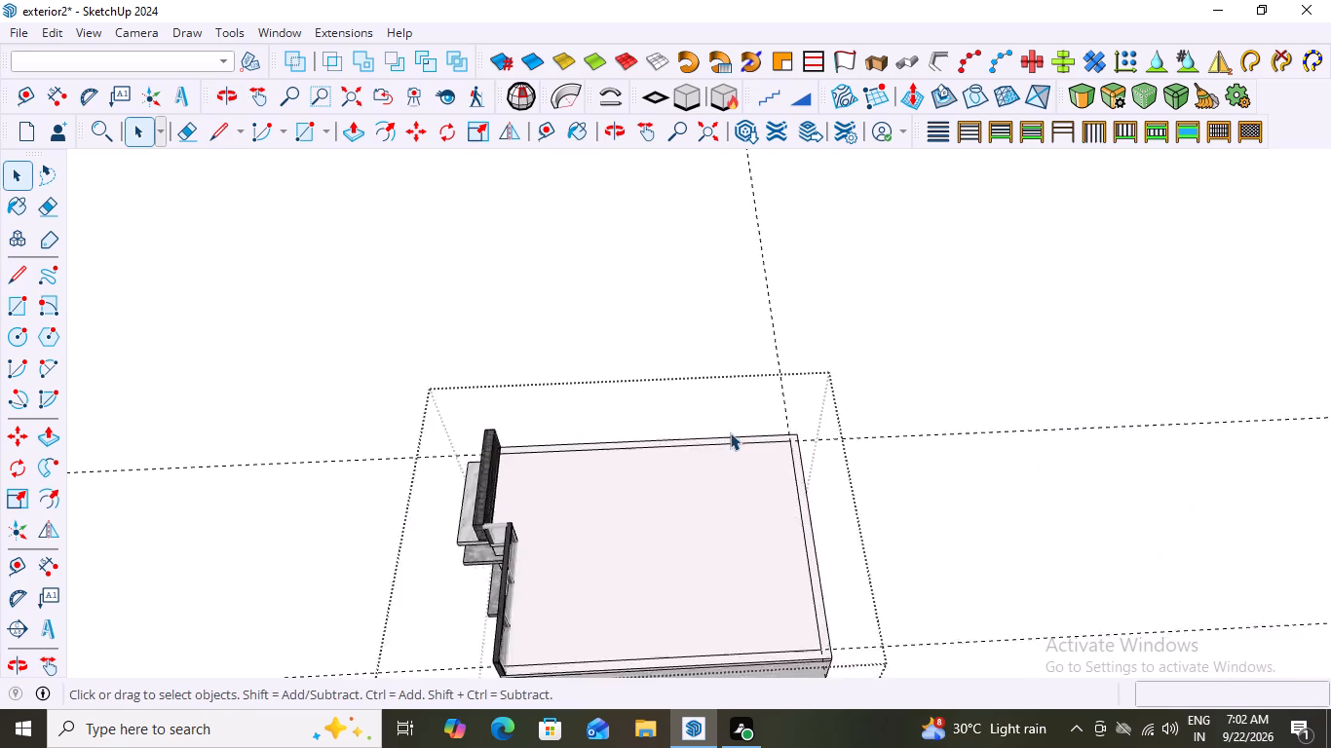
{"action": "scroll", "coordinate": [730, 432], "scroll_direction": "up", "scroll_amount": 5}
{"action": "left_click", "coordinate": [728, 442]}
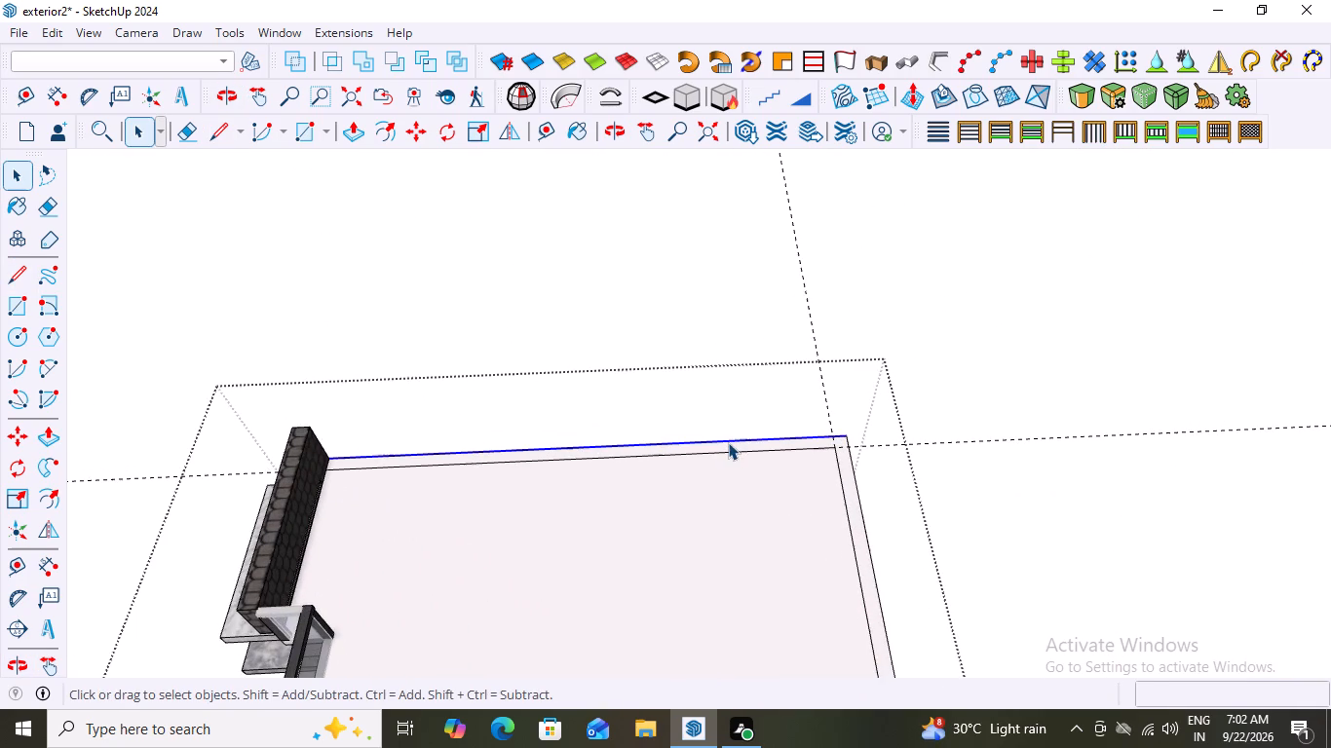
{"action": "left_click", "coordinate": [728, 442]}
{"action": "double_click", "coordinate": [728, 445]}
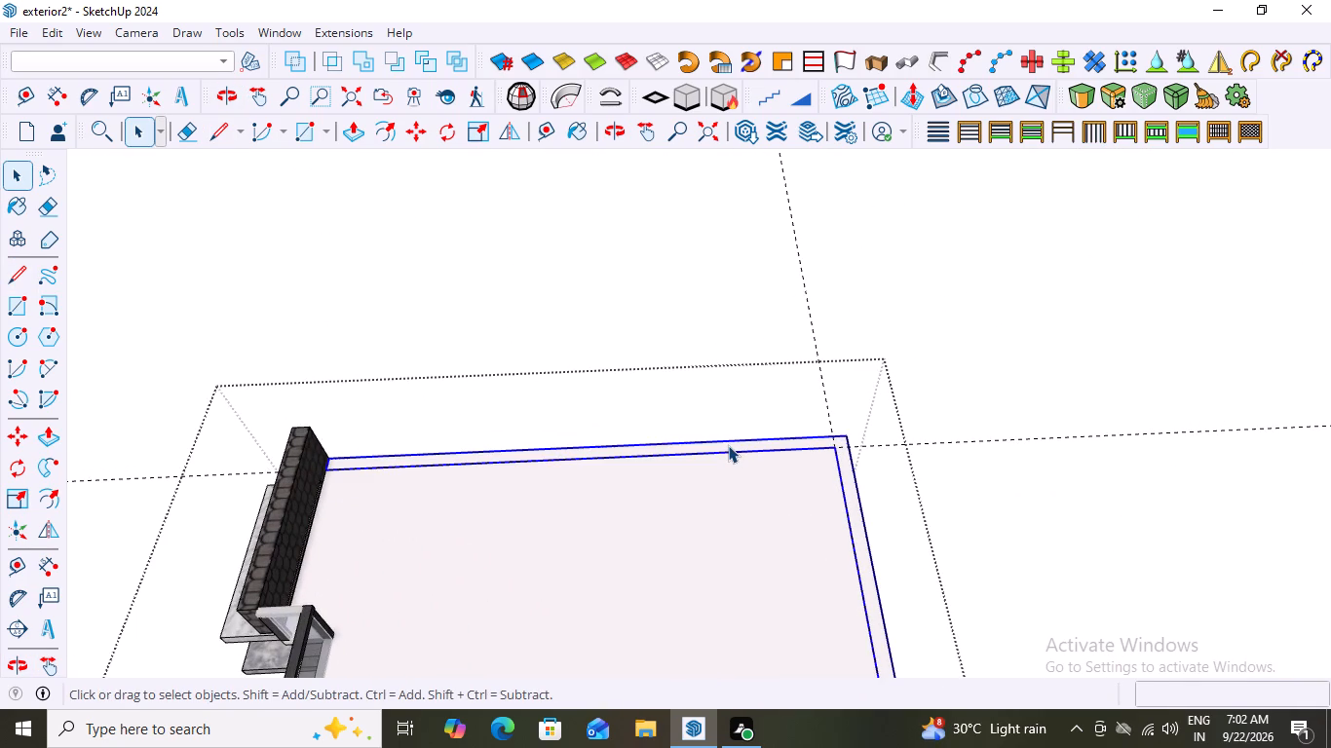
{"action": "scroll", "coordinate": [650, 456], "scroll_direction": "down", "scroll_amount": 10}
{"action": "scroll", "coordinate": [618, 610], "scroll_direction": "up", "scroll_amount": 1}
{"action": "middle_click_drag", "start_coordinate": [634, 508], "coordinate": [572, 458]}
{"action": "scroll", "coordinate": [720, 594], "scroll_direction": "up", "scroll_amount": 1}
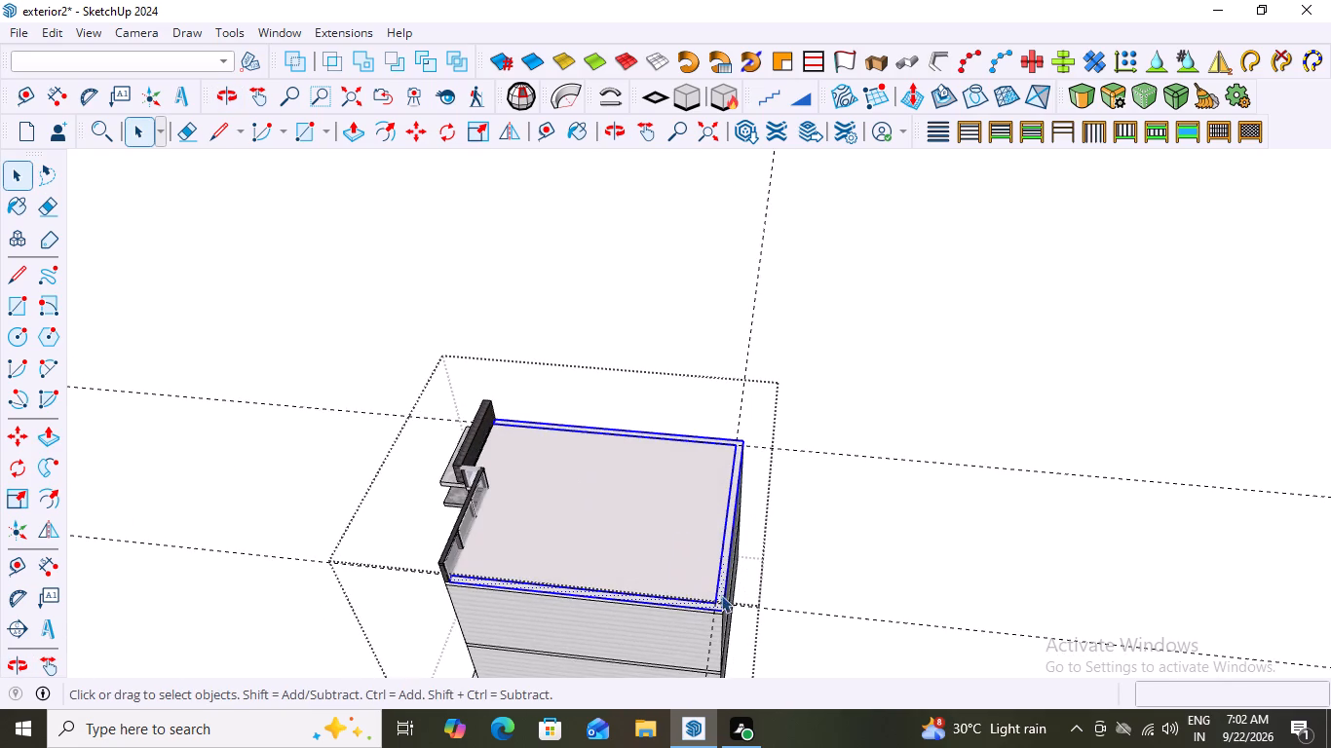
{"action": "scroll", "coordinate": [721, 595], "scroll_direction": "up", "scroll_amount": 5}
{"action": "key", "text": "p"}
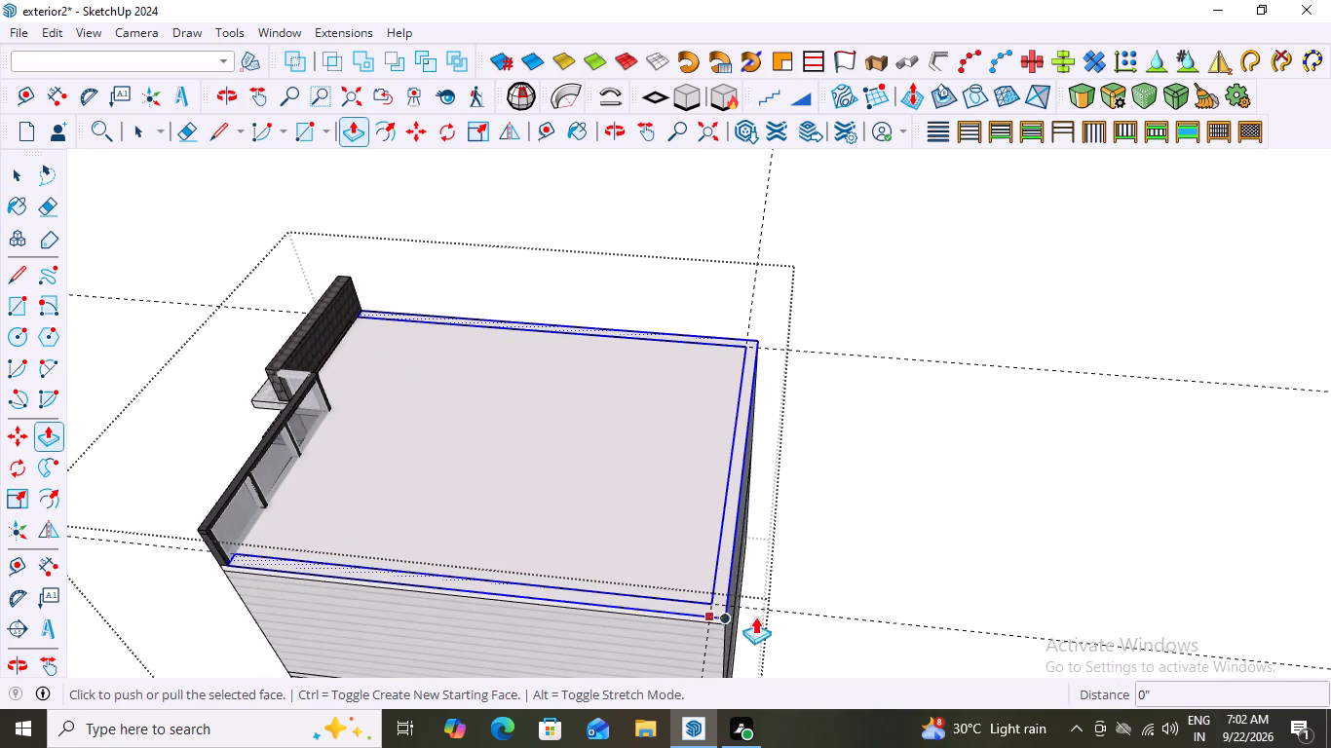
{"action": "left_click", "coordinate": [716, 599]}
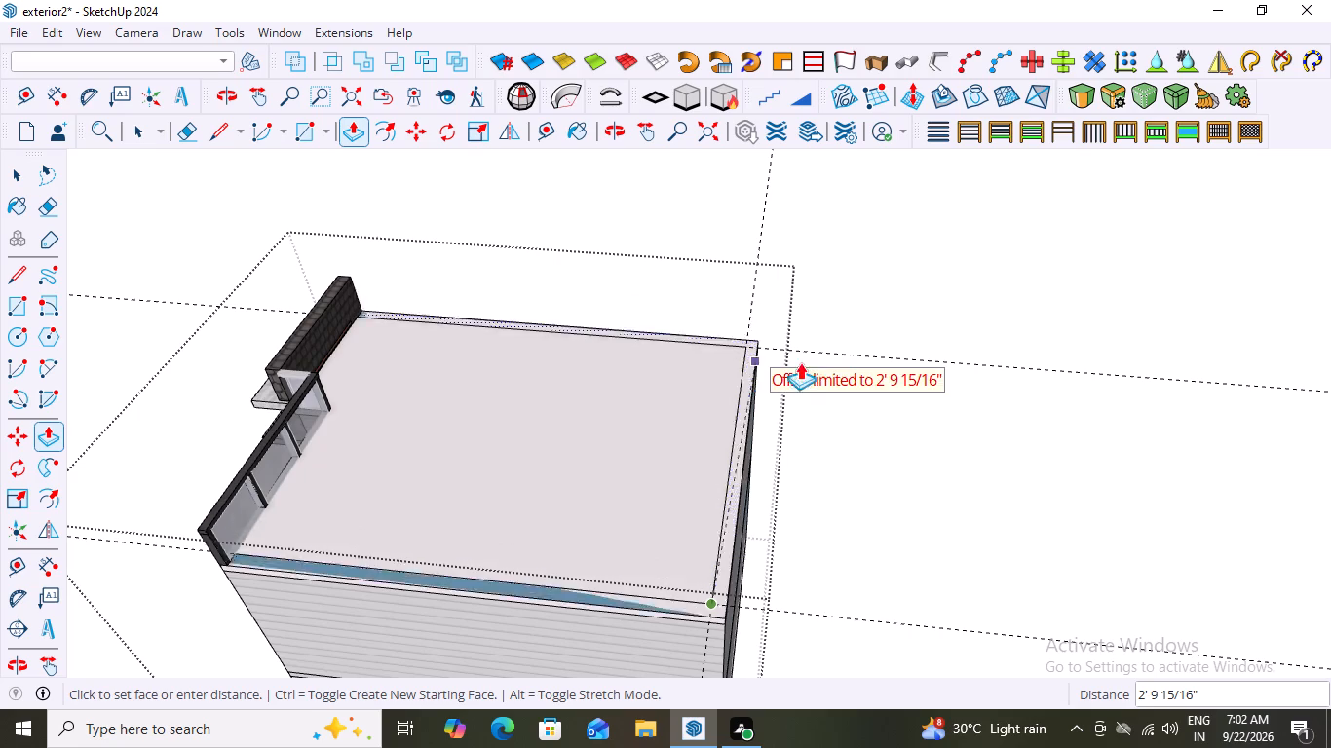
{"action": "middle_click_drag", "start_coordinate": [811, 358], "coordinate": [854, 220]}
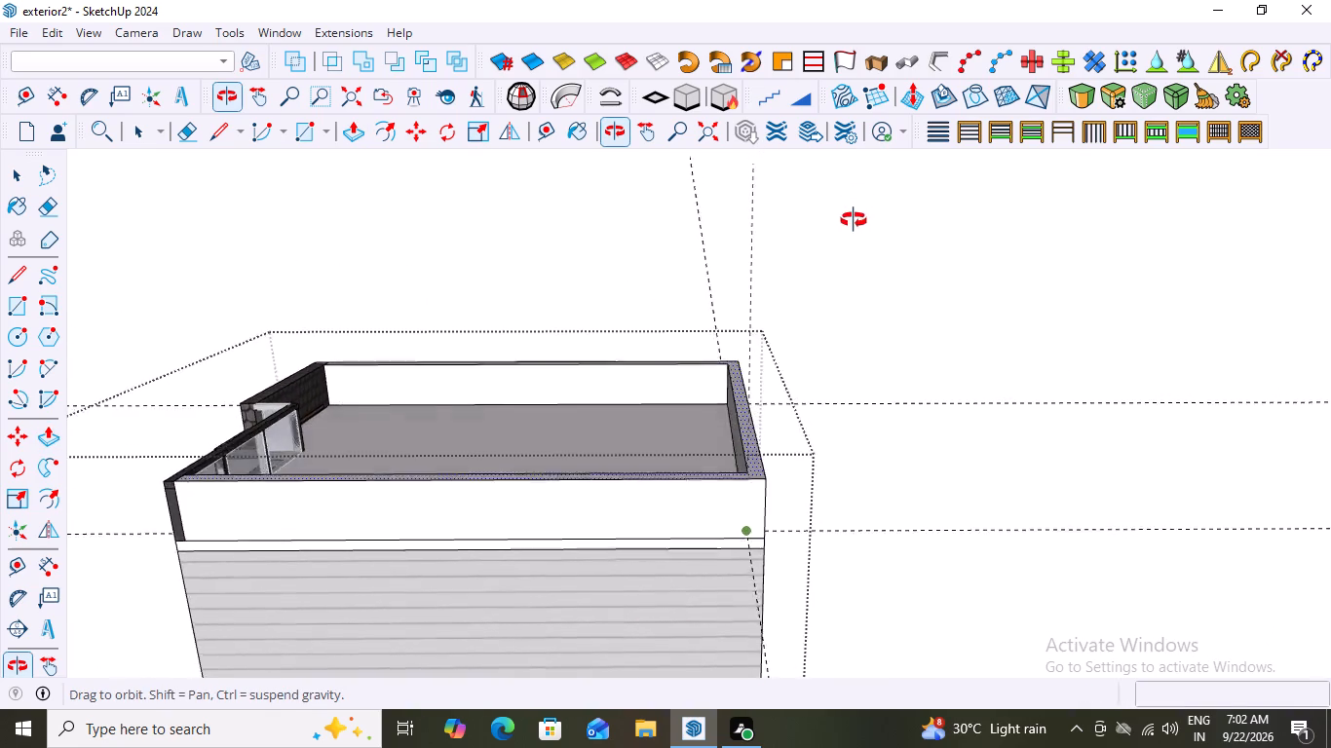
{"action": "middle_click_drag", "start_coordinate": [854, 220], "coordinate": [847, 239]}
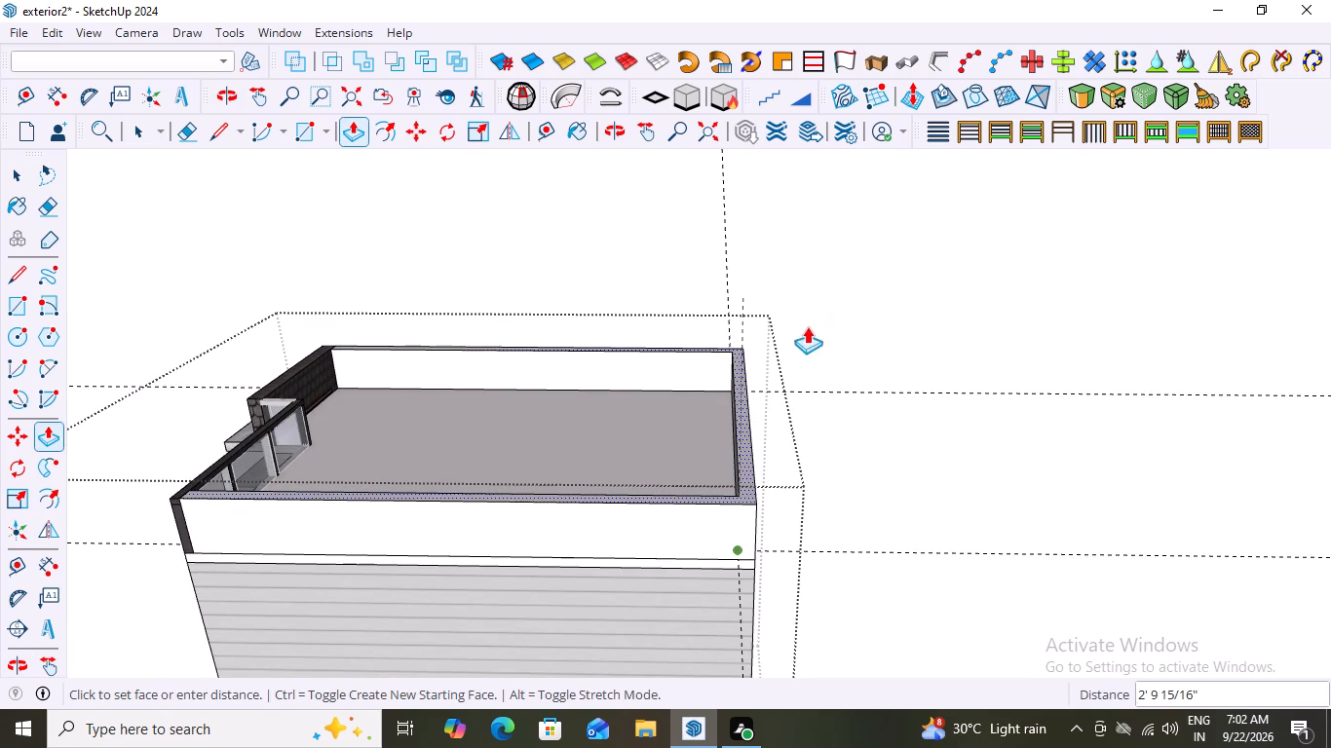
{"action": "left_click", "coordinate": [763, 496]}
{"action": "key", "text": "space"}
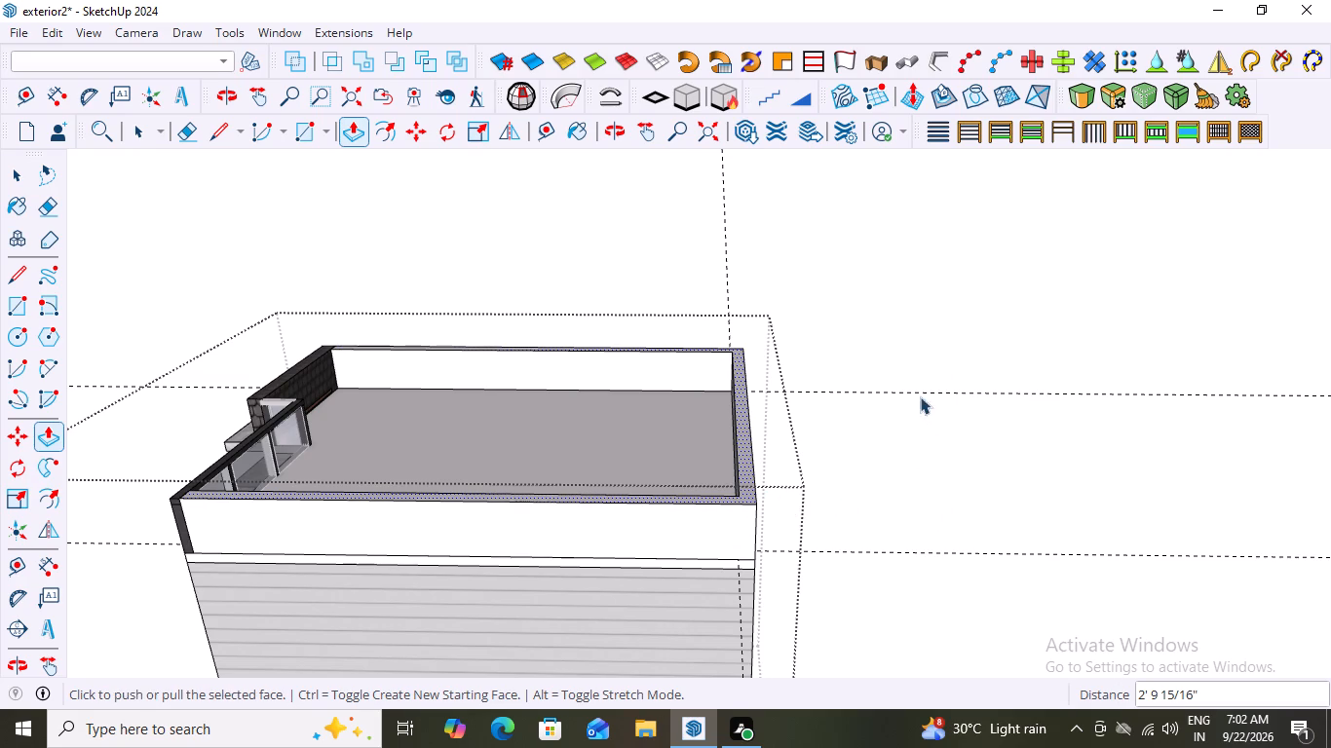
{"action": "left_click", "coordinate": [934, 367]}
Examine the raised parapet from all around, including its junctions with the stone wall and glass railing, and the whole front elevation.
{"action": "scroll", "coordinate": [767, 408], "scroll_direction": "down", "scroll_amount": 3}
{"action": "middle_click_drag", "start_coordinate": [344, 459], "coordinate": [555, 488]}
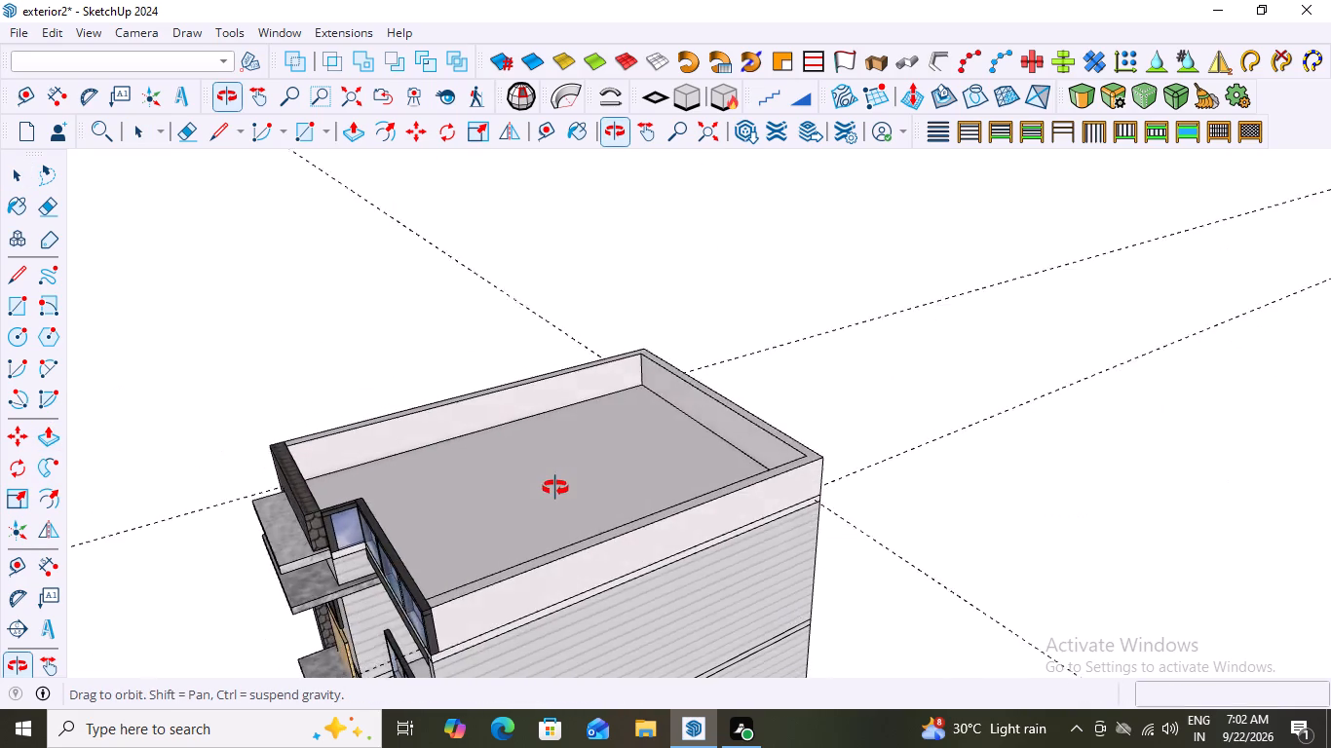
{"action": "middle_click_drag", "start_coordinate": [555, 488], "coordinate": [894, 418]}
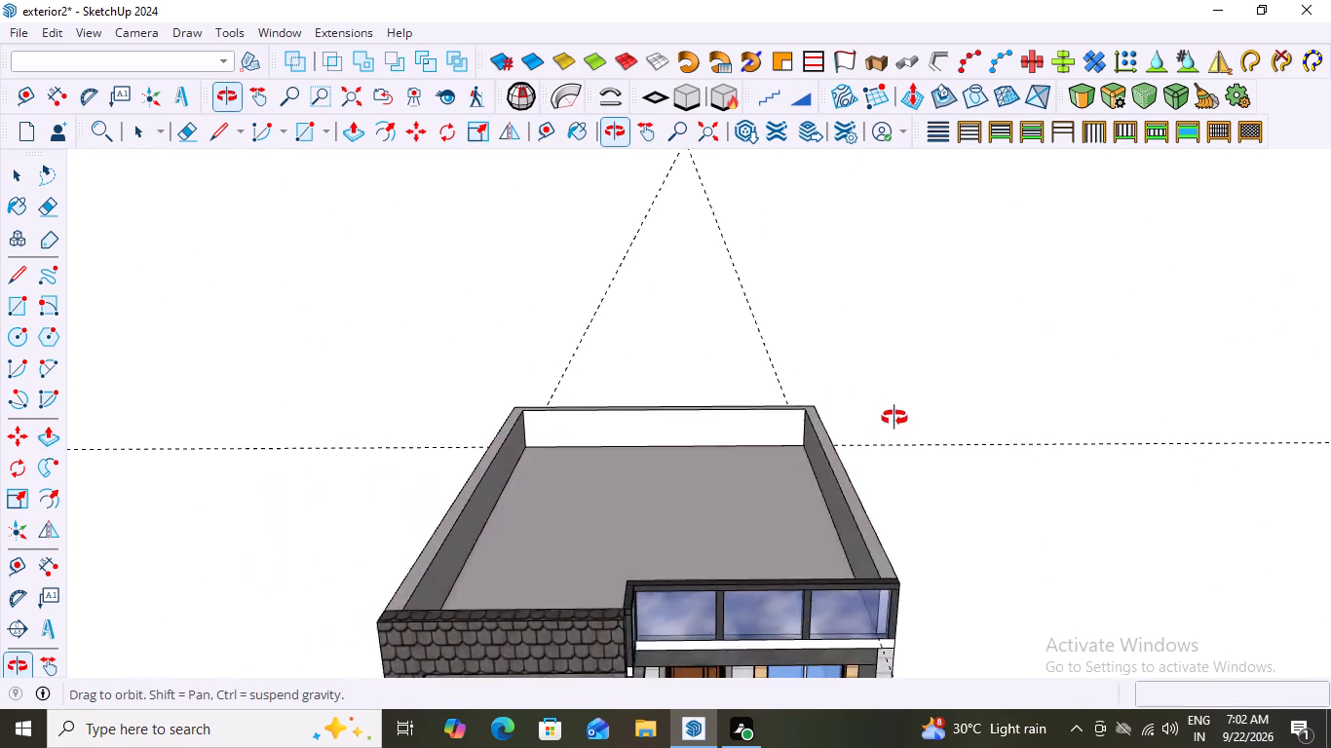
{"action": "middle_click_drag", "start_coordinate": [894, 418], "coordinate": [461, 463]}
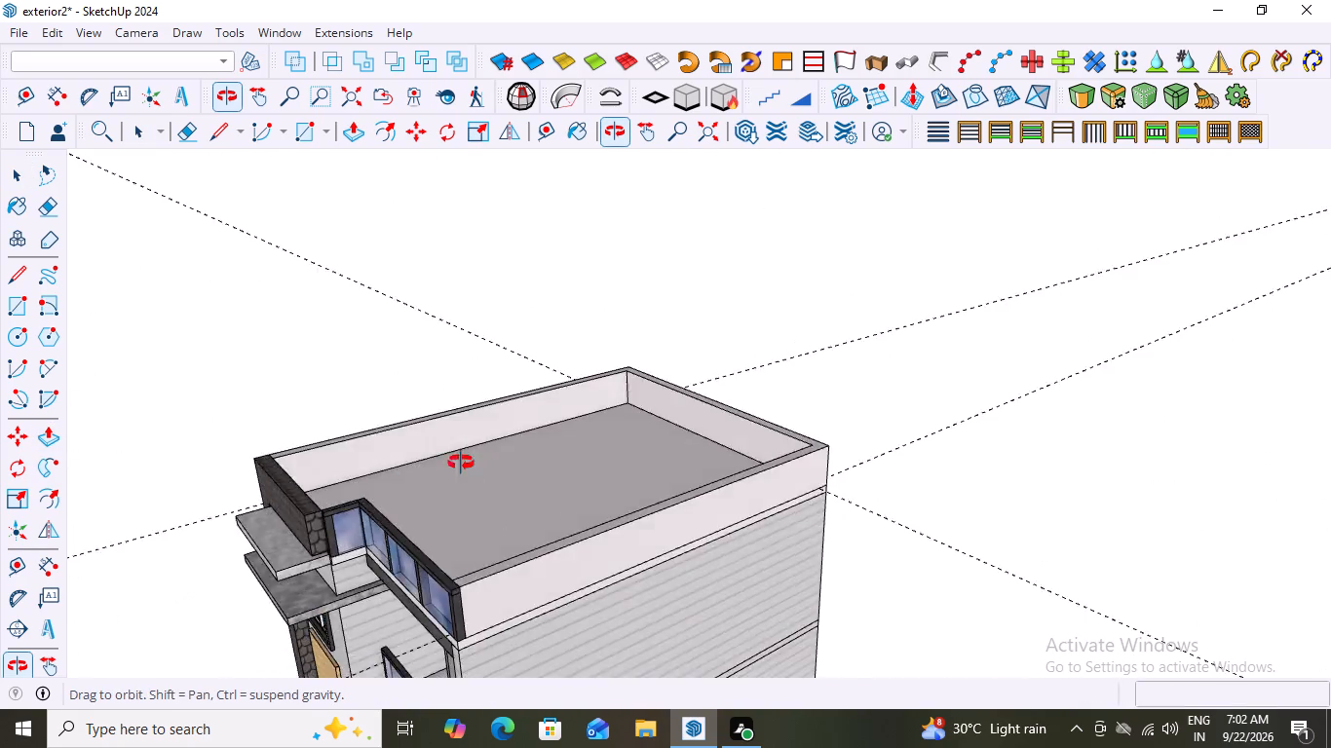
{"action": "middle_click_drag", "start_coordinate": [461, 463], "coordinate": [366, 468]}
{"action": "scroll", "coordinate": [398, 394], "scroll_direction": "up", "scroll_amount": 12}
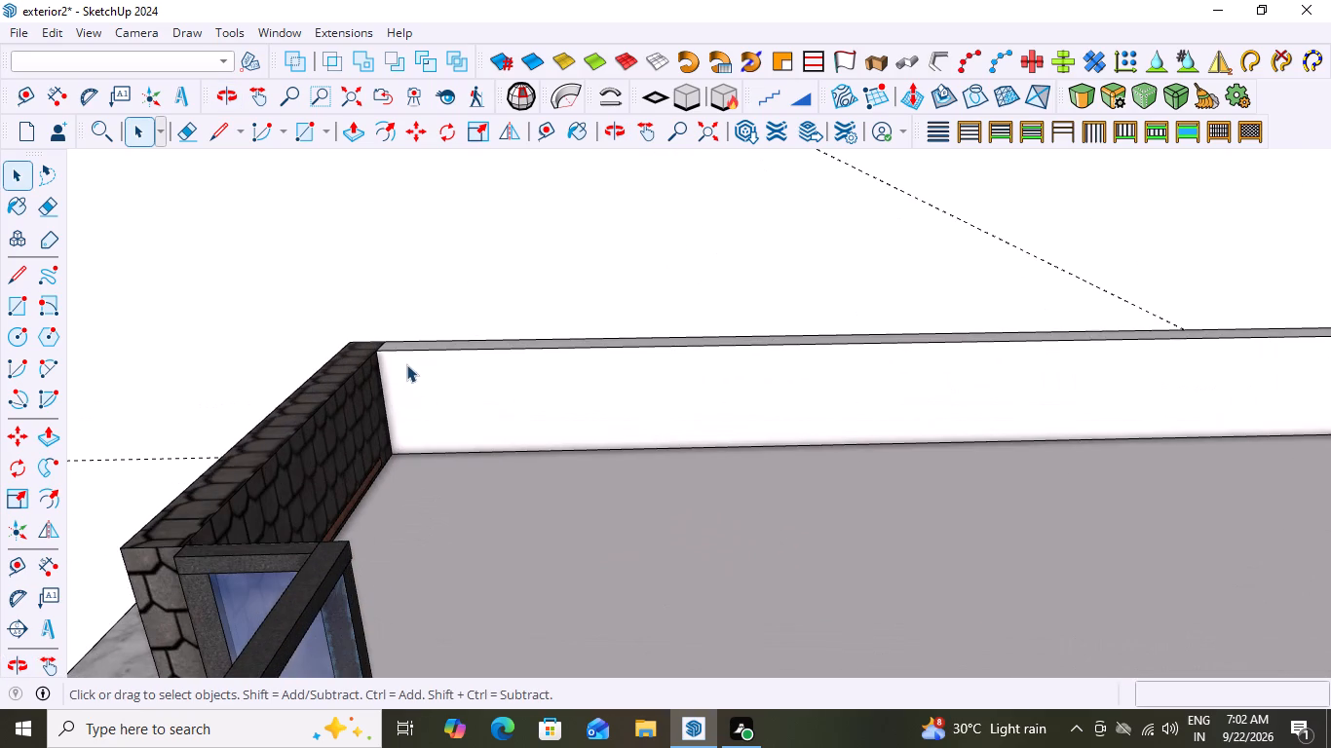
{"action": "scroll", "coordinate": [383, 354], "scroll_direction": "up", "scroll_amount": 5}
{"action": "middle_click_drag", "start_coordinate": [377, 384], "coordinate": [461, 445]}
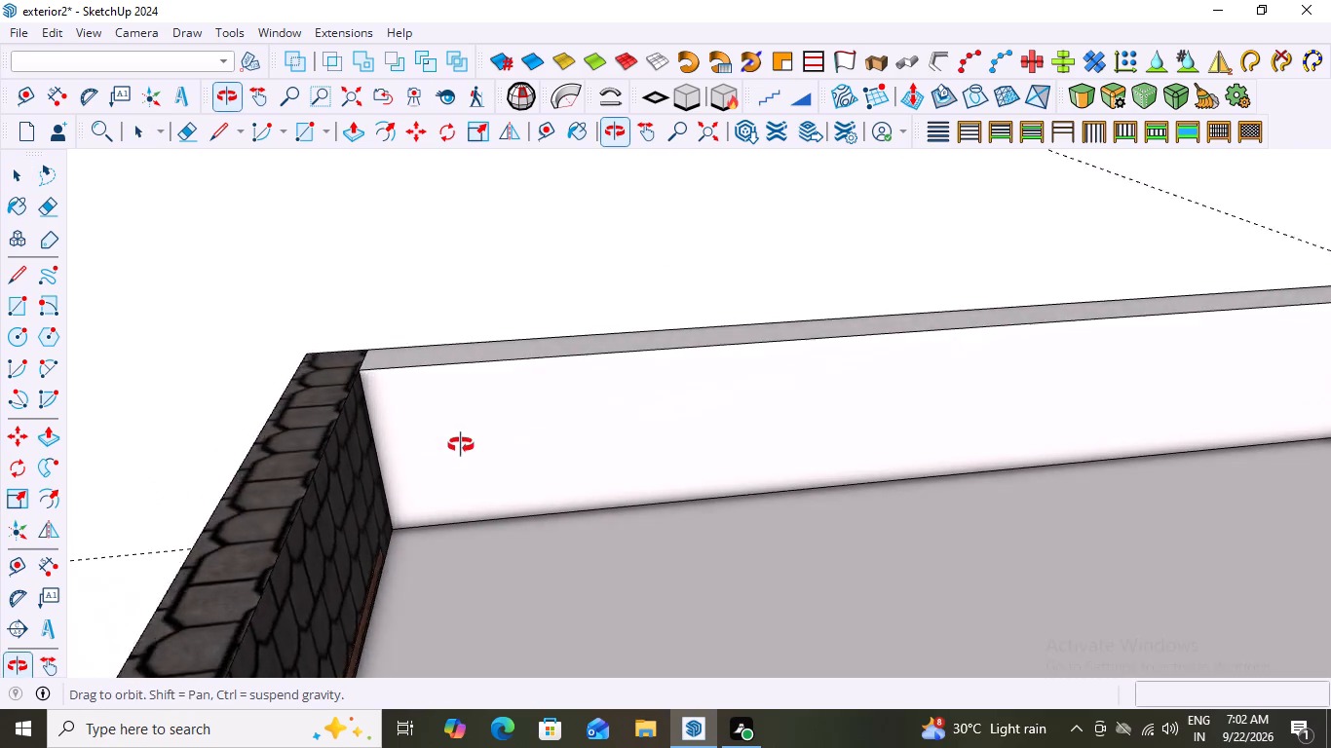
{"action": "middle_click_drag", "start_coordinate": [461, 445], "coordinate": [687, 329]}
{"action": "scroll", "coordinate": [619, 345], "scroll_direction": "down", "scroll_amount": 13}
{"action": "middle_click_drag", "start_coordinate": [836, 502], "coordinate": [879, 507]}
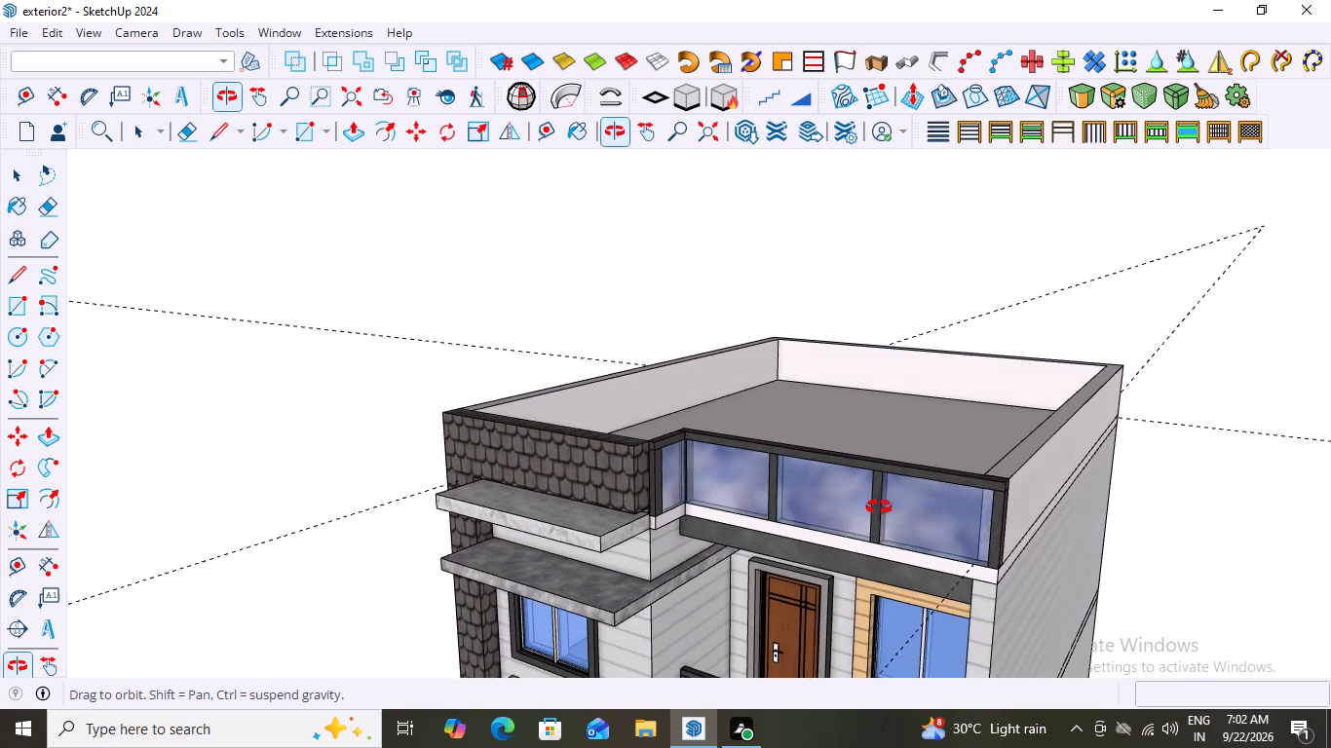
{"action": "middle_click_drag", "start_coordinate": [879, 507], "coordinate": [507, 474]}
{"action": "middle_click_drag", "start_coordinate": [574, 484], "coordinate": [1017, 546]}
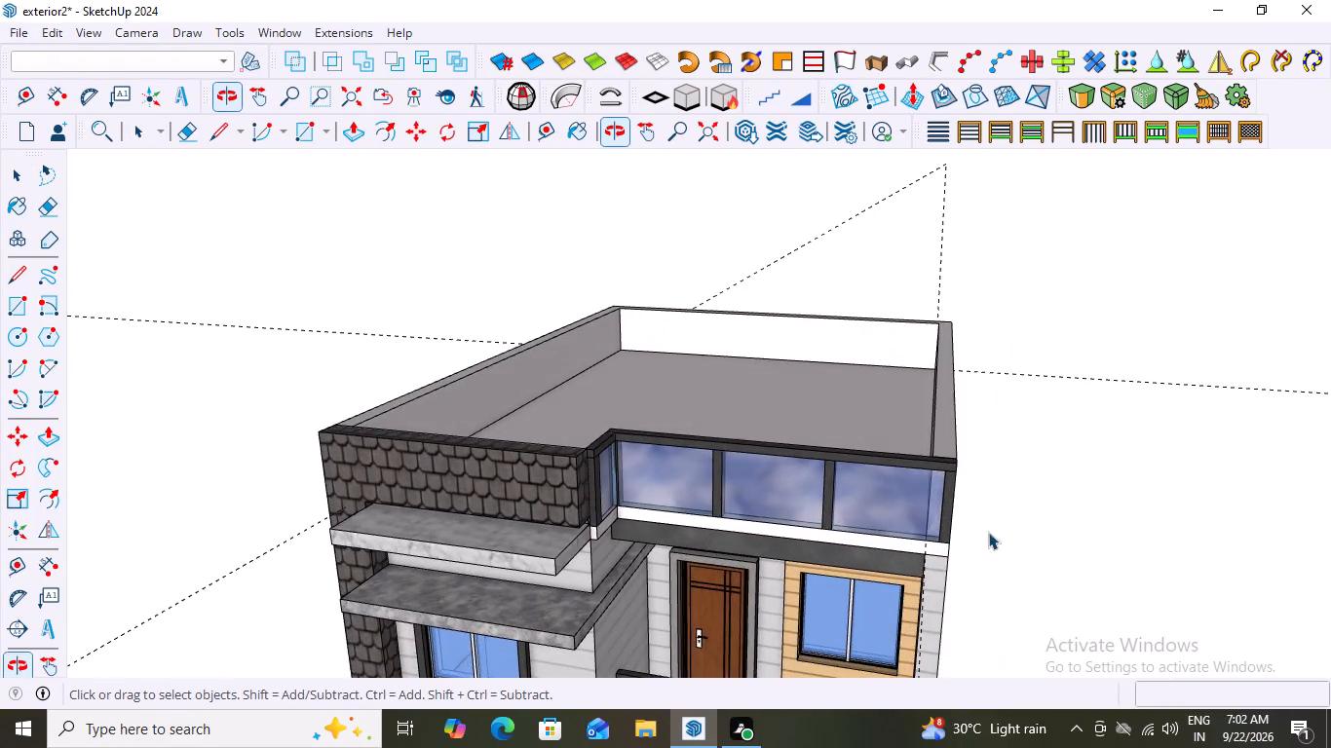
{"action": "scroll", "coordinate": [828, 488], "scroll_direction": "down", "scroll_amount": 3}
{"action": "middle_click_drag", "start_coordinate": [760, 516], "coordinate": [884, 417]}
{"action": "scroll", "coordinate": [885, 416], "scroll_direction": "down", "scroll_amount": 4}
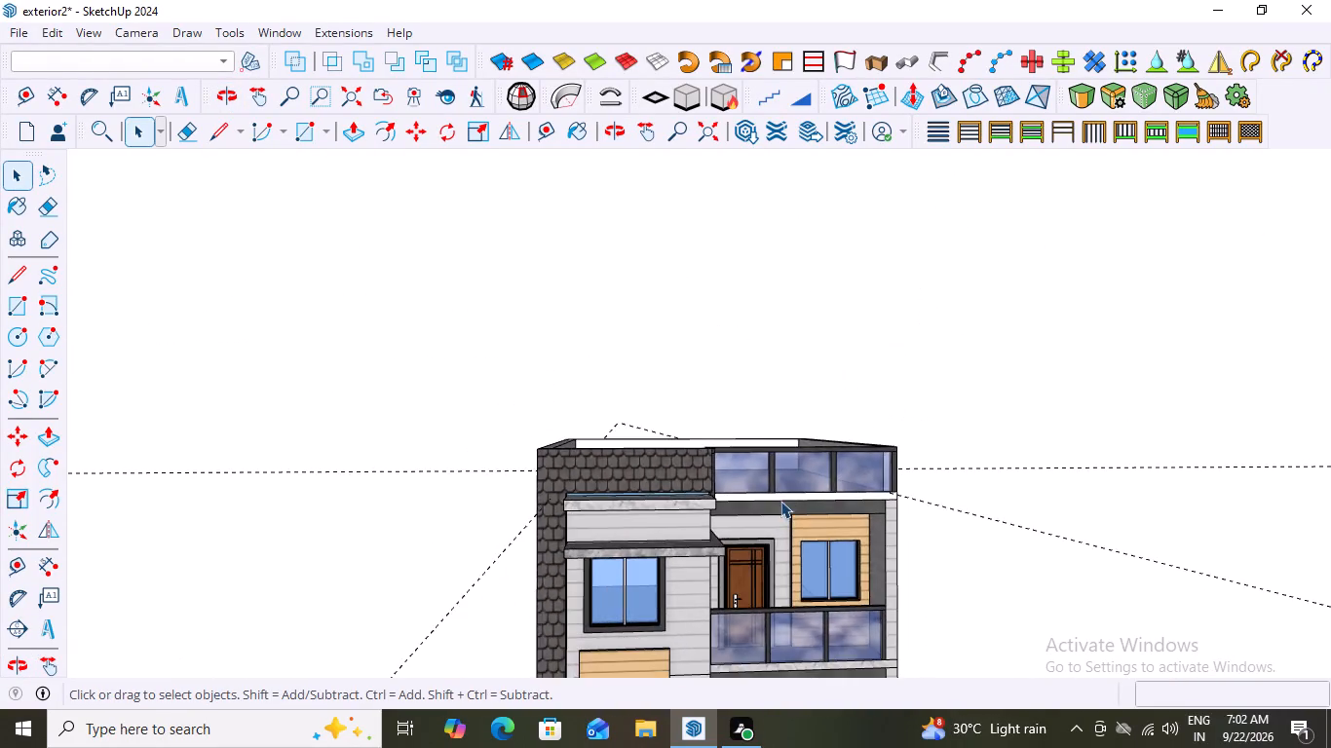
{"action": "scroll", "coordinate": [780, 501], "scroll_direction": "down", "scroll_amount": 2}
{"action": "middle_click_drag", "start_coordinate": [752, 547], "coordinate": [726, 578]}
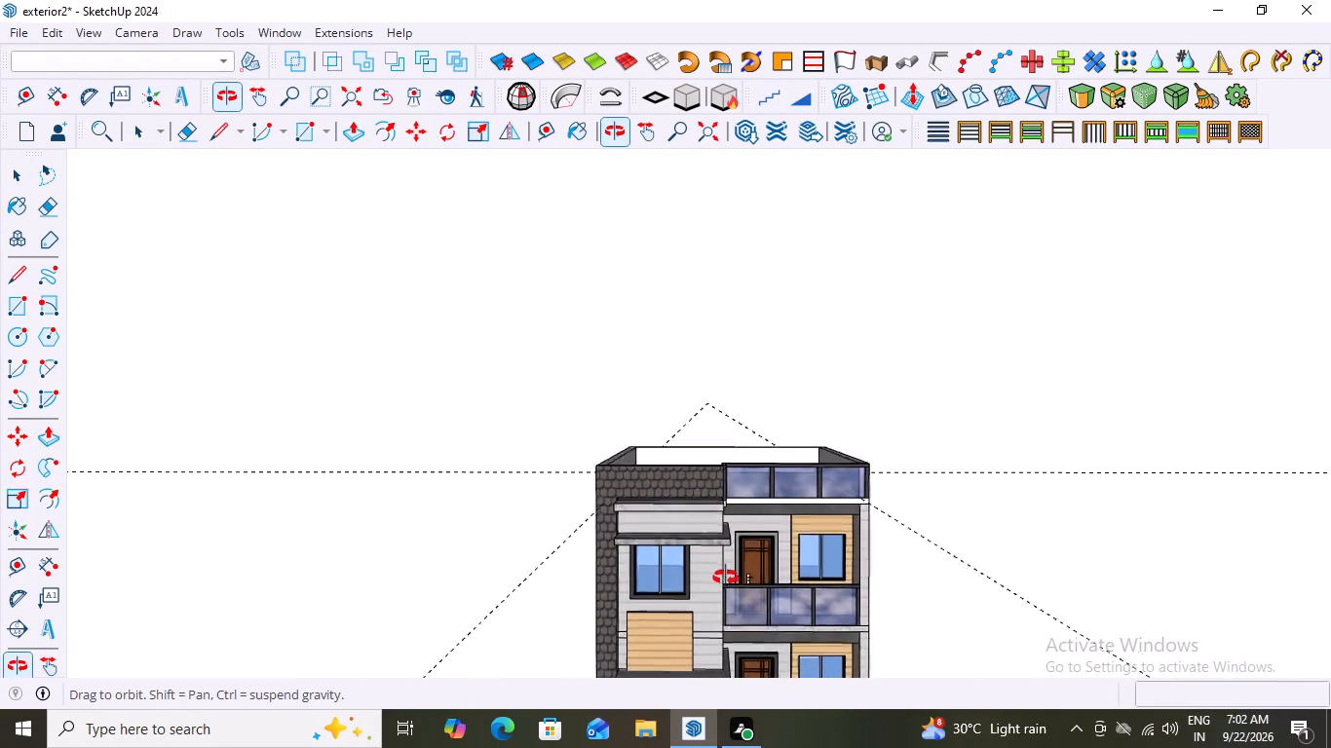
{"action": "middle_click_drag", "start_coordinate": [726, 578], "coordinate": [730, 583]}
{"action": "scroll", "coordinate": [730, 583], "scroll_direction": "down", "scroll_amount": 3}
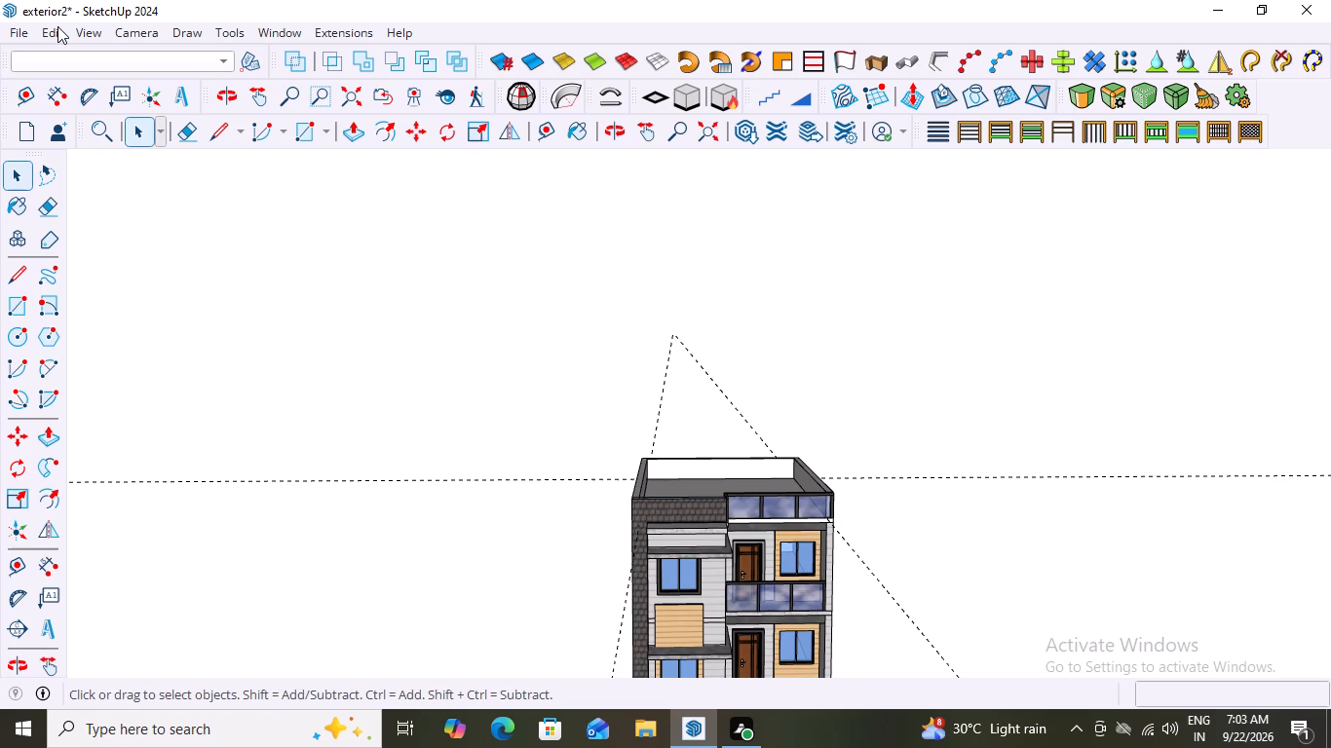
Delete all the construction guides from the model.
{"action": "left_click", "coordinate": [57, 27]}
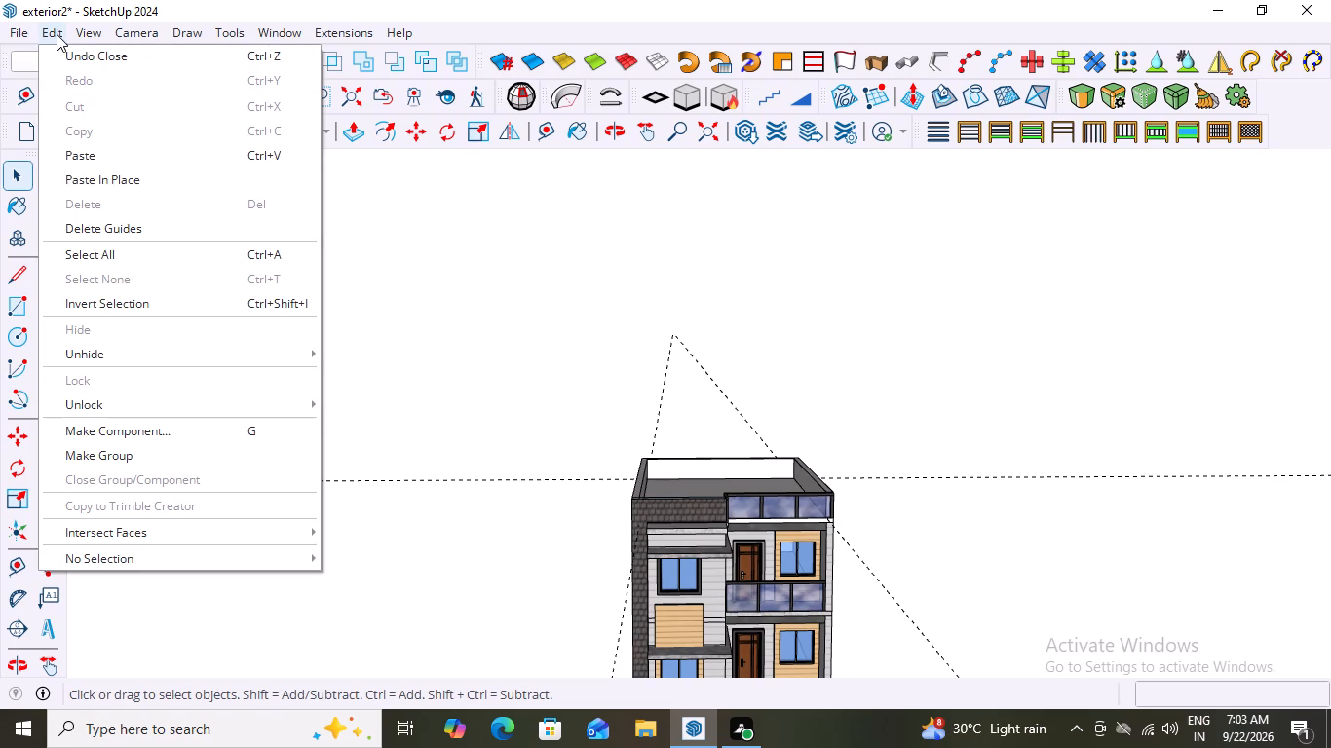
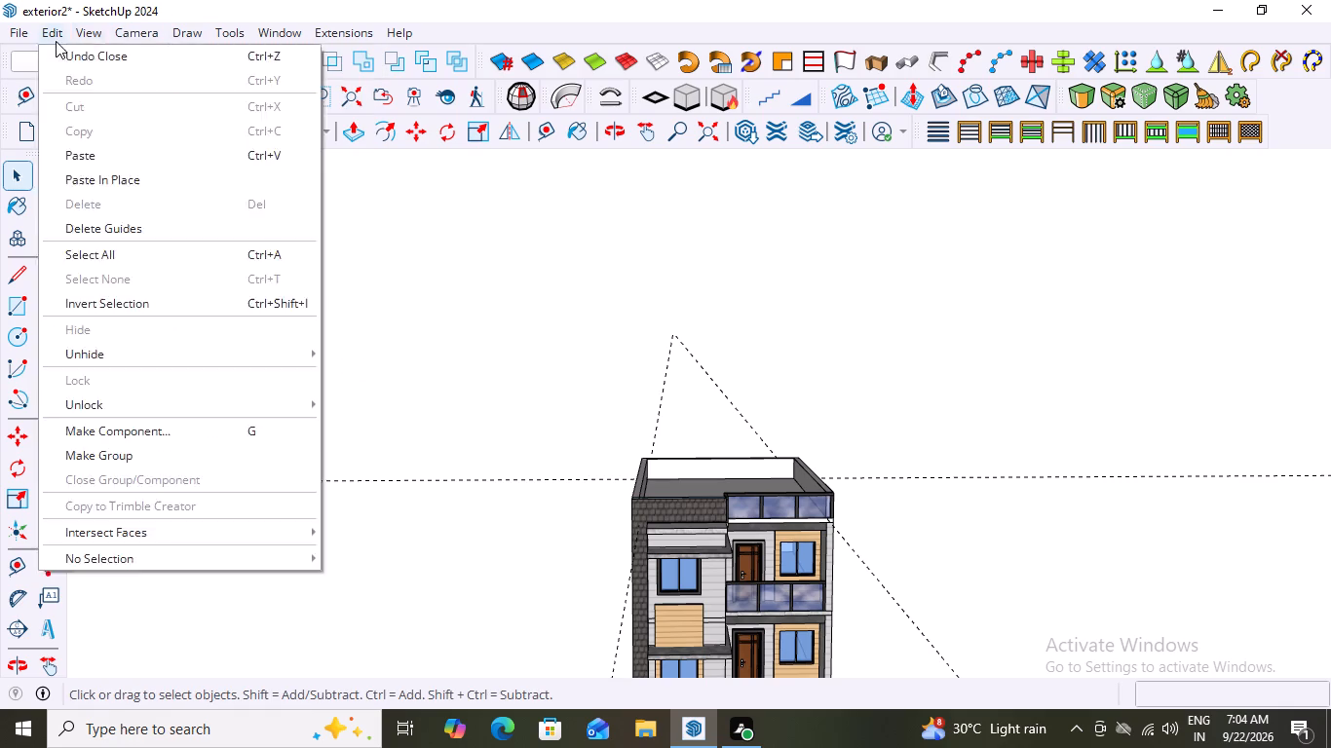
Delete all the construction guides from the model.
{"action": "left_click", "coordinate": [54, 34]}
{"action": "left_click", "coordinate": [52, 33]}
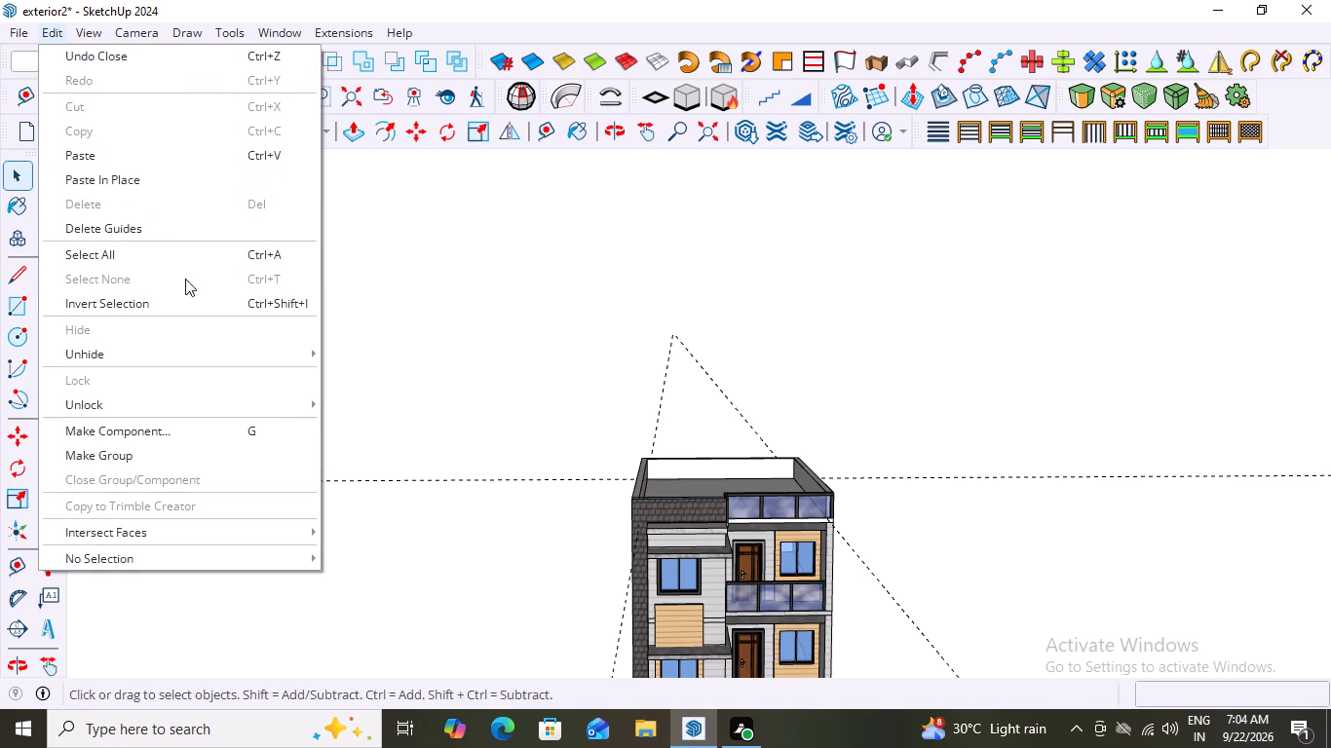
{"action": "left_click", "coordinate": [173, 230]}
Examine the cleaned-up house from the side, above and front, ending on the front elevation.
{"action": "scroll", "coordinate": [814, 291], "scroll_direction": "down", "scroll_amount": 4}
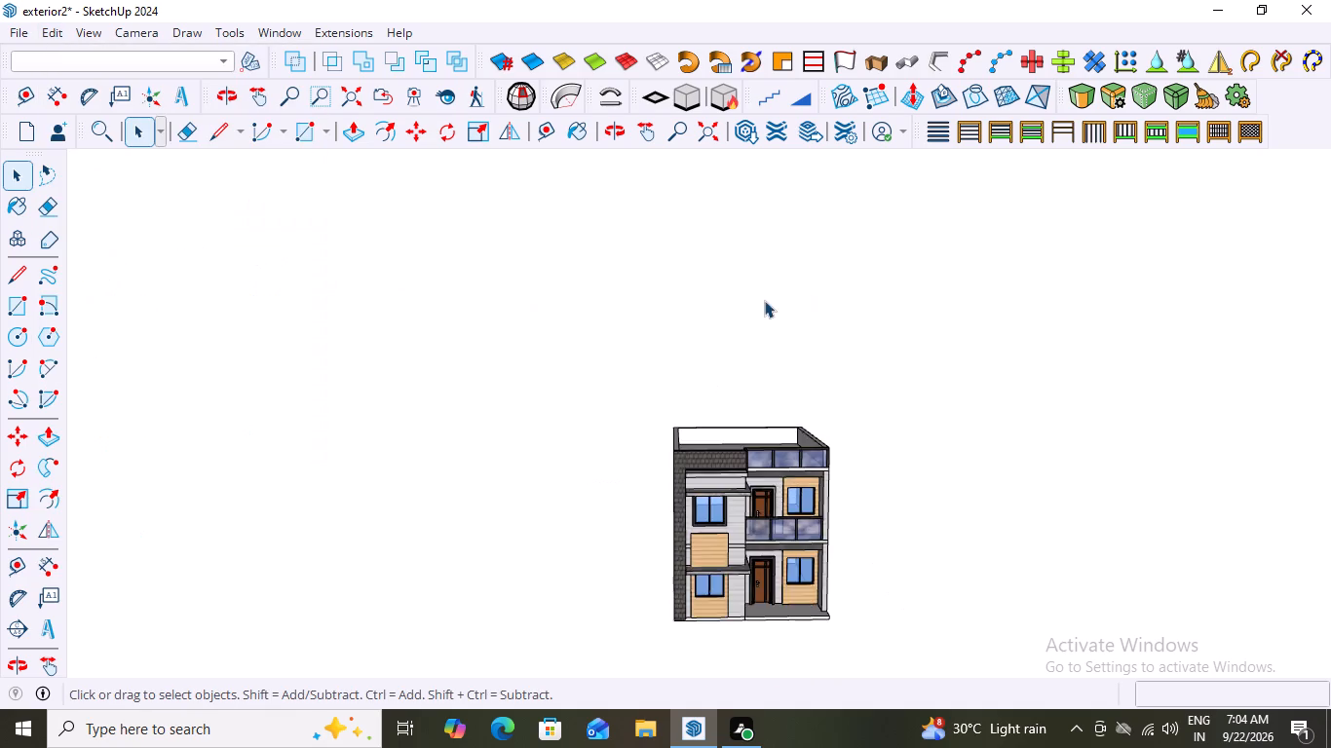
{"action": "scroll", "coordinate": [764, 300], "scroll_direction": "down", "scroll_amount": 7}
{"action": "middle_click_drag", "start_coordinate": [845, 397], "coordinate": [383, 480]}
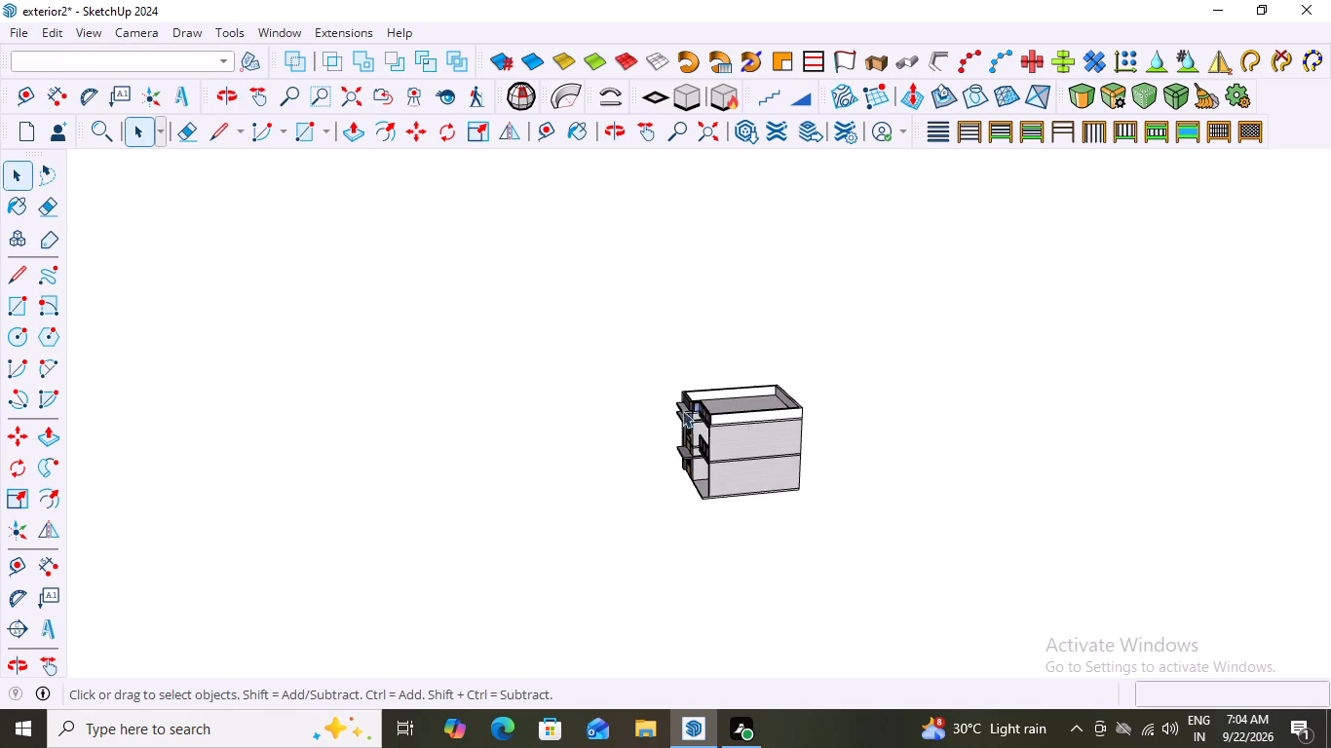
{"action": "scroll", "coordinate": [756, 412], "scroll_direction": "up", "scroll_amount": 11}
{"action": "scroll", "coordinate": [627, 442], "scroll_direction": "down", "scroll_amount": 15}
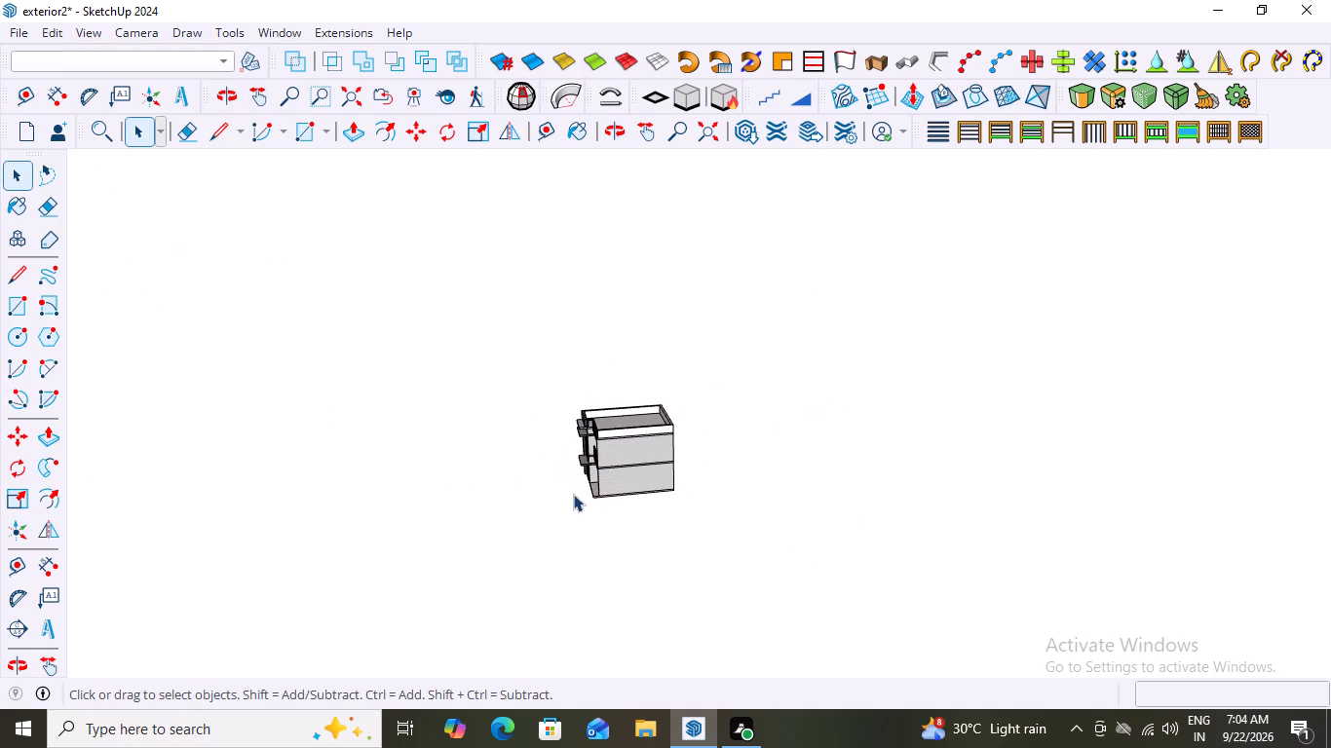
{"action": "middle_click_drag", "start_coordinate": [583, 500], "coordinate": [705, 516]}
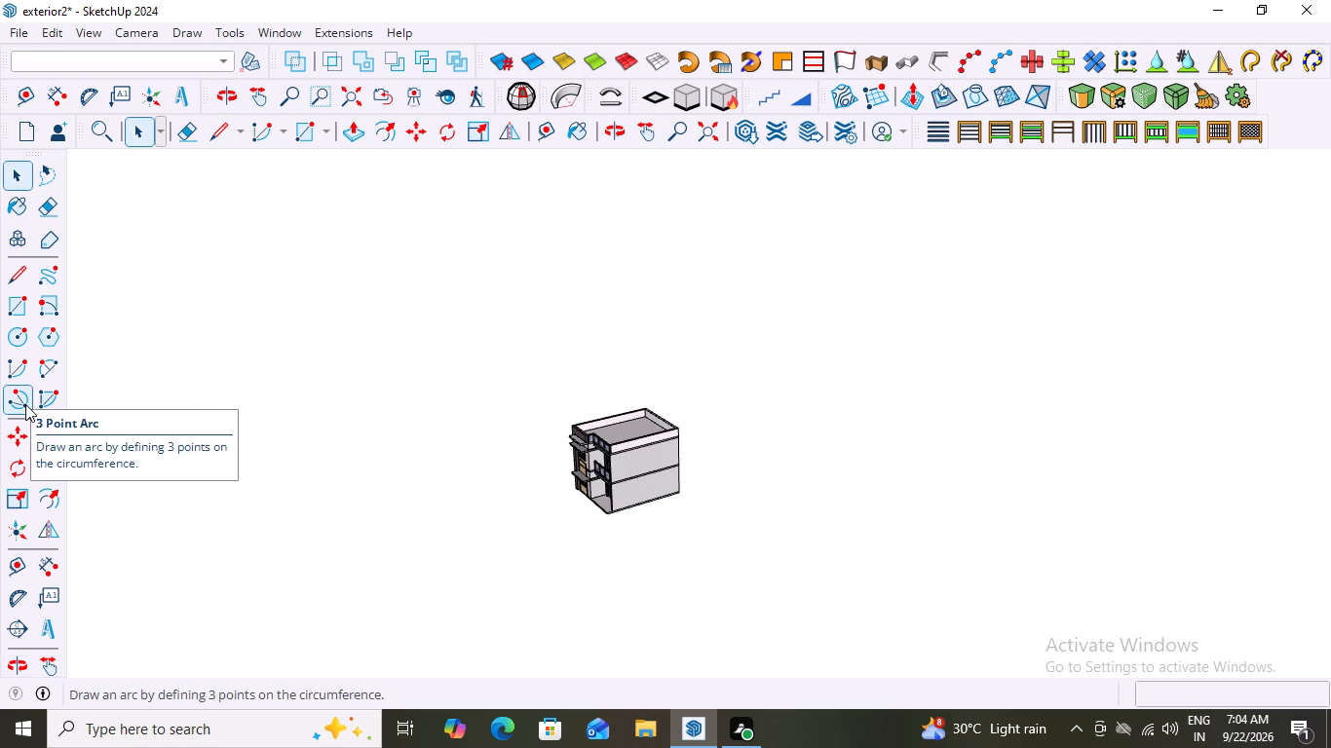
{"action": "scroll", "coordinate": [493, 518], "scroll_direction": "down", "scroll_amount": 5}
{"action": "middle_click_drag", "start_coordinate": [604, 550], "coordinate": [862, 554]}
{"action": "middle_click_drag", "start_coordinate": [615, 549], "coordinate": [655, 554]}
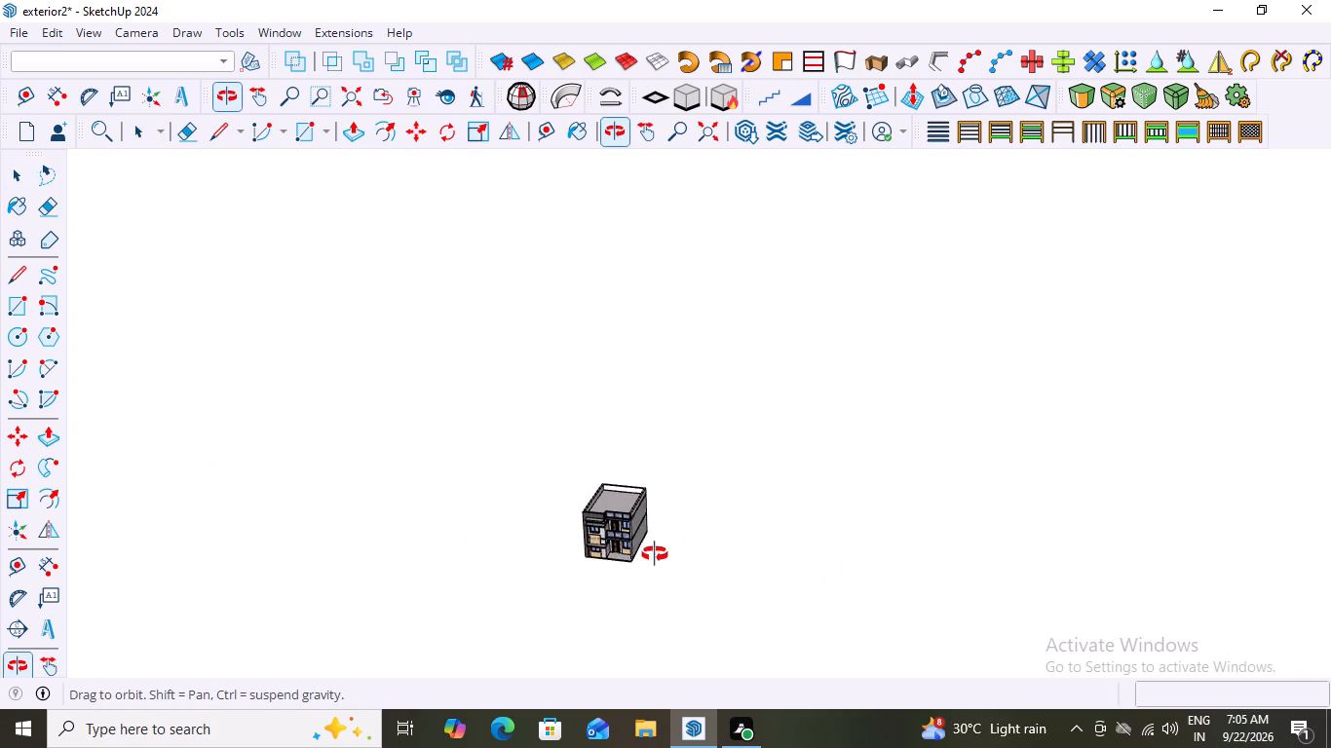
{"action": "middle_click_drag", "start_coordinate": [655, 554], "coordinate": [754, 504]}
{"action": "scroll", "coordinate": [662, 614], "scroll_direction": "up", "scroll_amount": 15}
{"action": "middle_click_drag", "start_coordinate": [654, 527], "coordinate": [650, 525]}
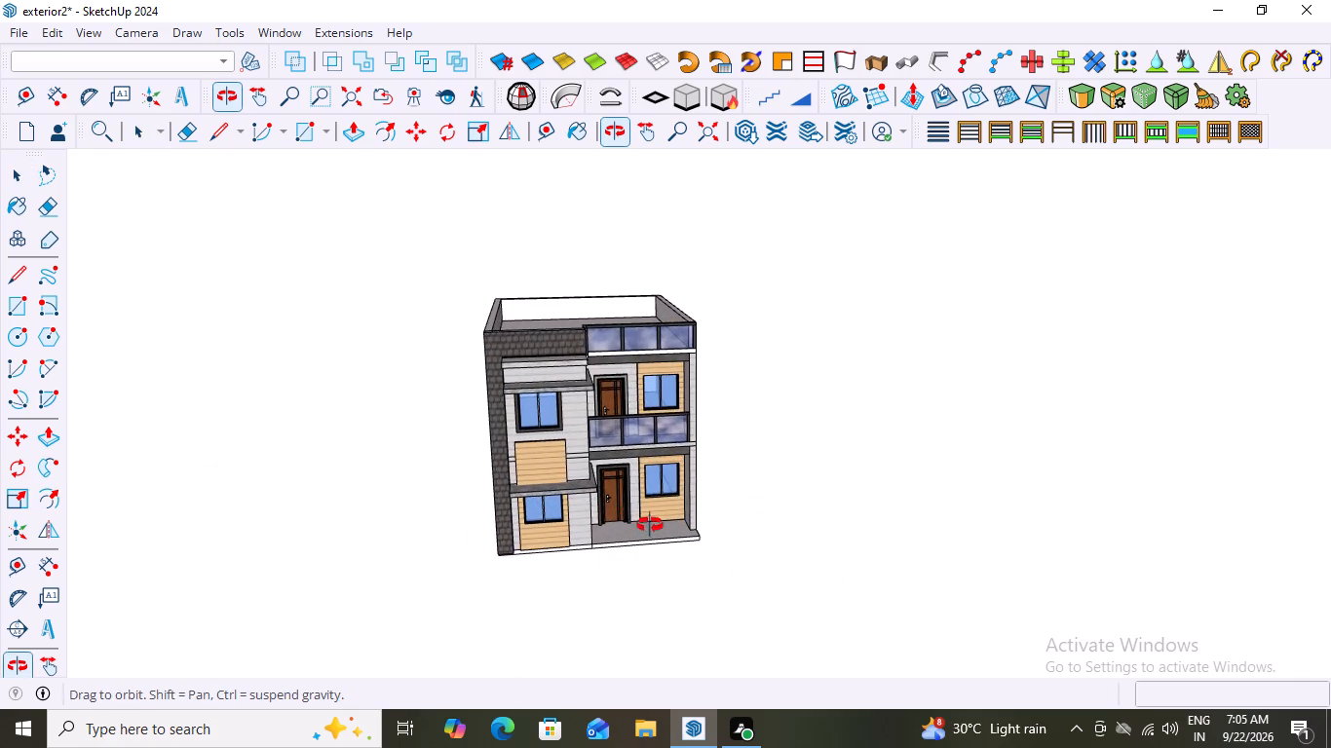
{"action": "middle_click_drag", "start_coordinate": [650, 525], "coordinate": [558, 422]}
{"action": "middle_click_drag", "start_coordinate": [632, 462], "coordinate": [692, 495]}
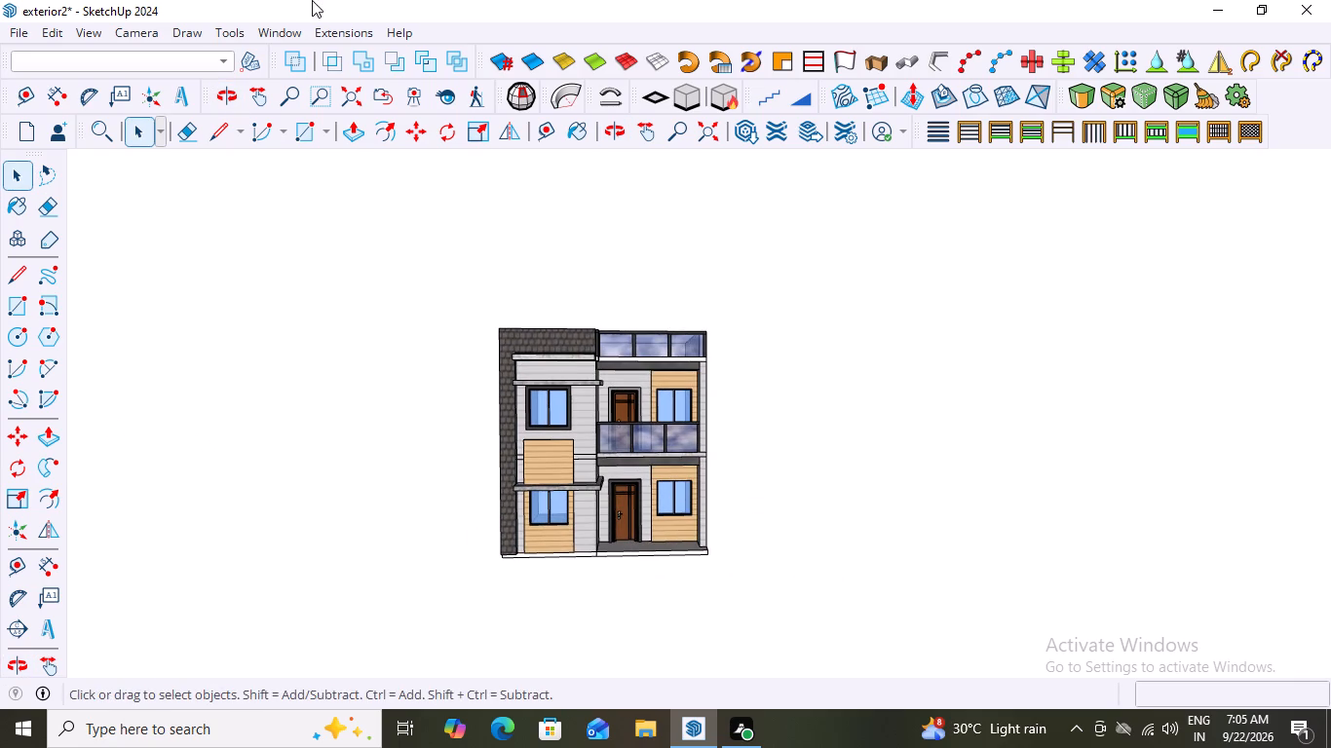
Show the Default Tray.
{"action": "left_click", "coordinate": [273, 28]}
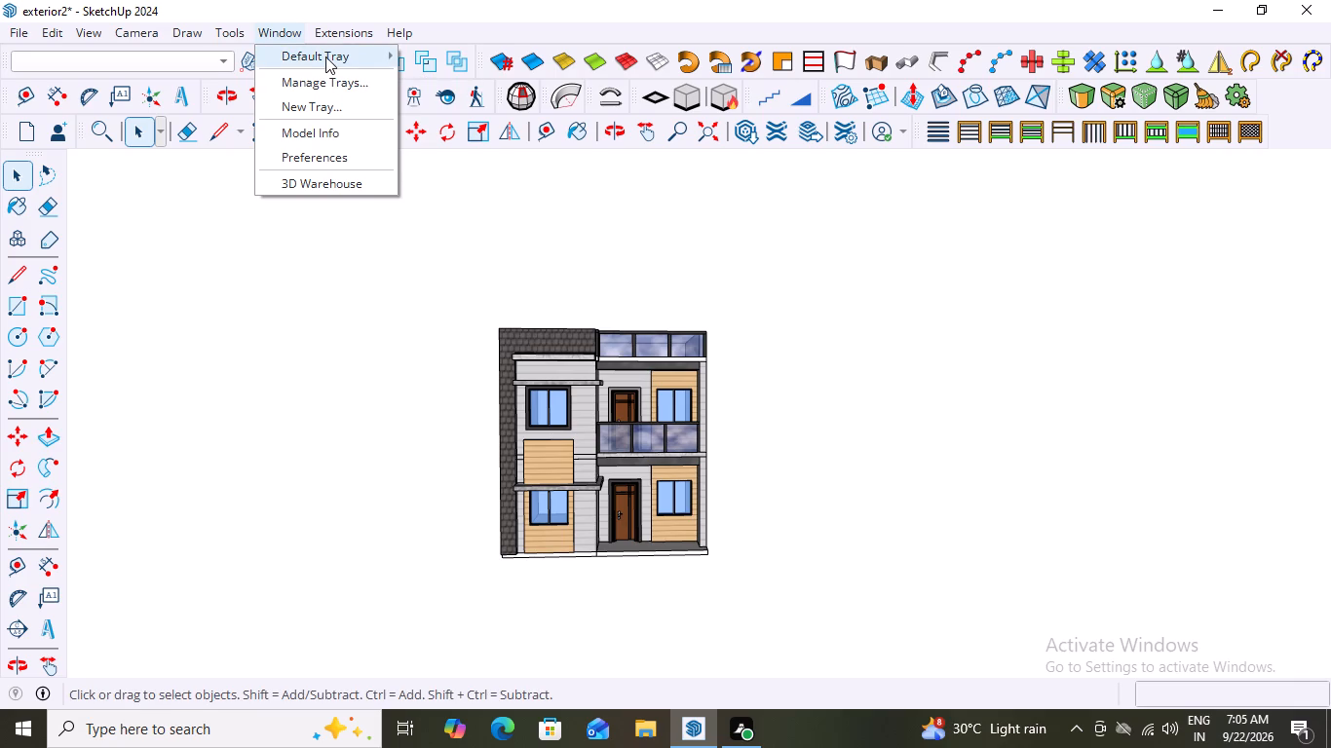
{"action": "left_click", "coordinate": [325, 56]}
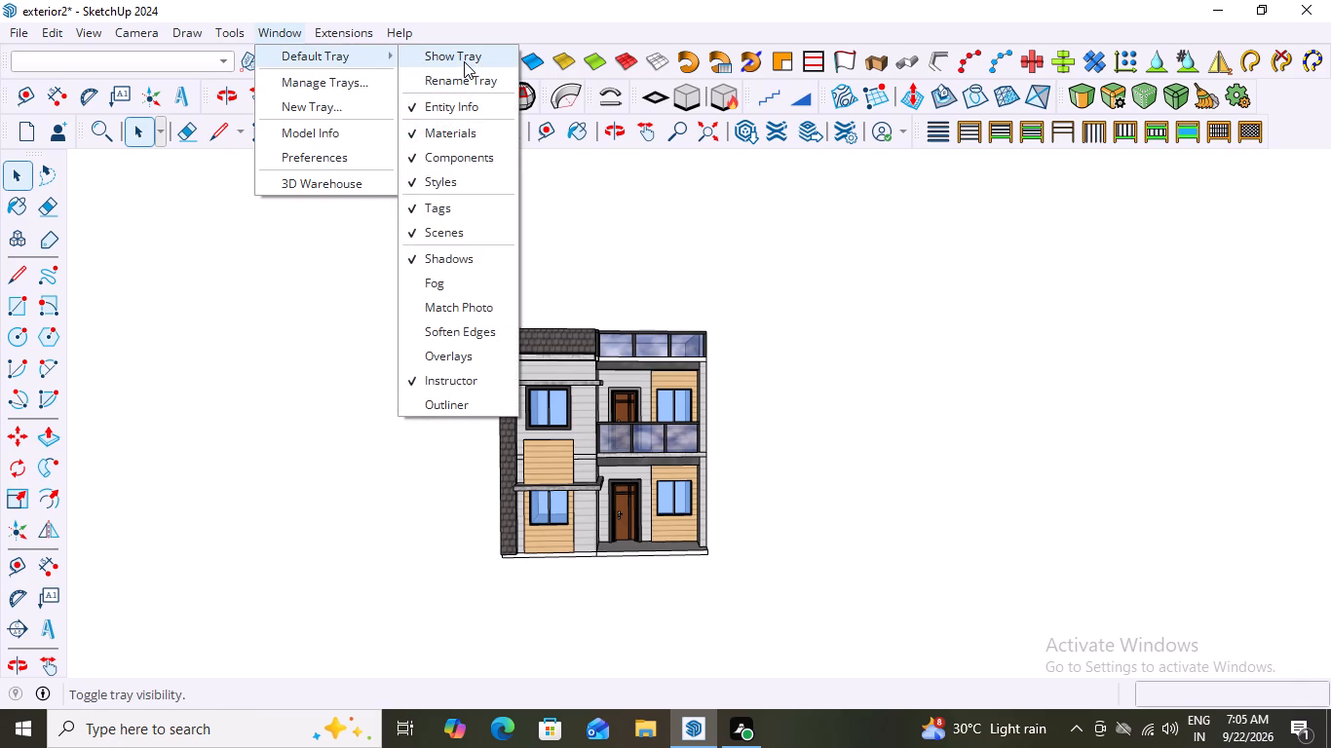
{"action": "left_click", "coordinate": [464, 61]}
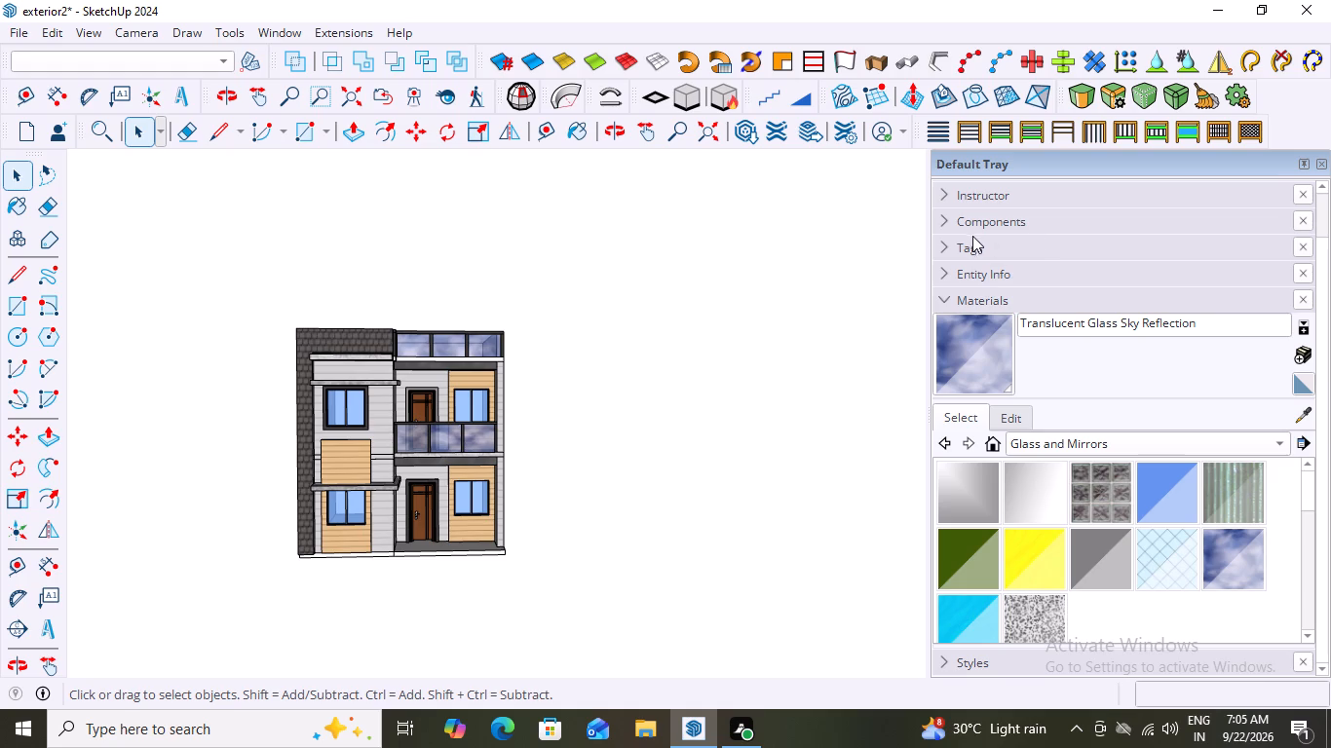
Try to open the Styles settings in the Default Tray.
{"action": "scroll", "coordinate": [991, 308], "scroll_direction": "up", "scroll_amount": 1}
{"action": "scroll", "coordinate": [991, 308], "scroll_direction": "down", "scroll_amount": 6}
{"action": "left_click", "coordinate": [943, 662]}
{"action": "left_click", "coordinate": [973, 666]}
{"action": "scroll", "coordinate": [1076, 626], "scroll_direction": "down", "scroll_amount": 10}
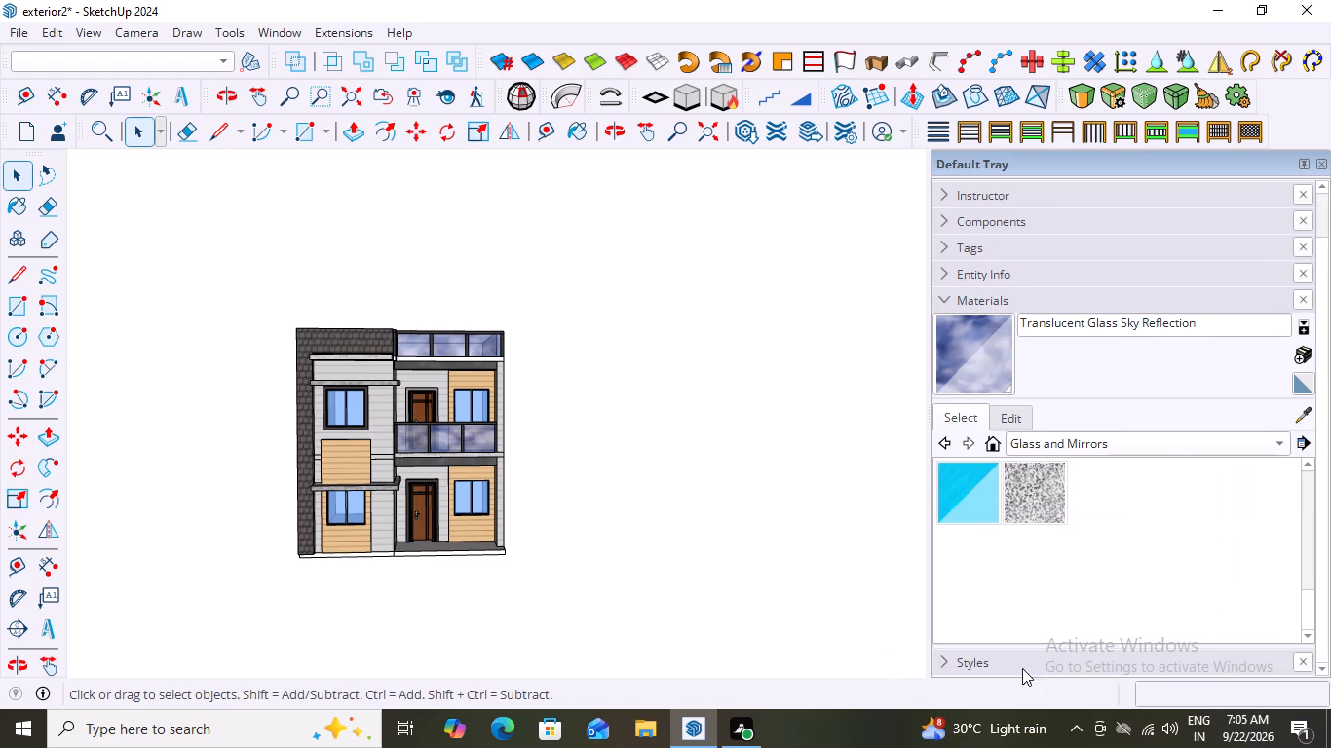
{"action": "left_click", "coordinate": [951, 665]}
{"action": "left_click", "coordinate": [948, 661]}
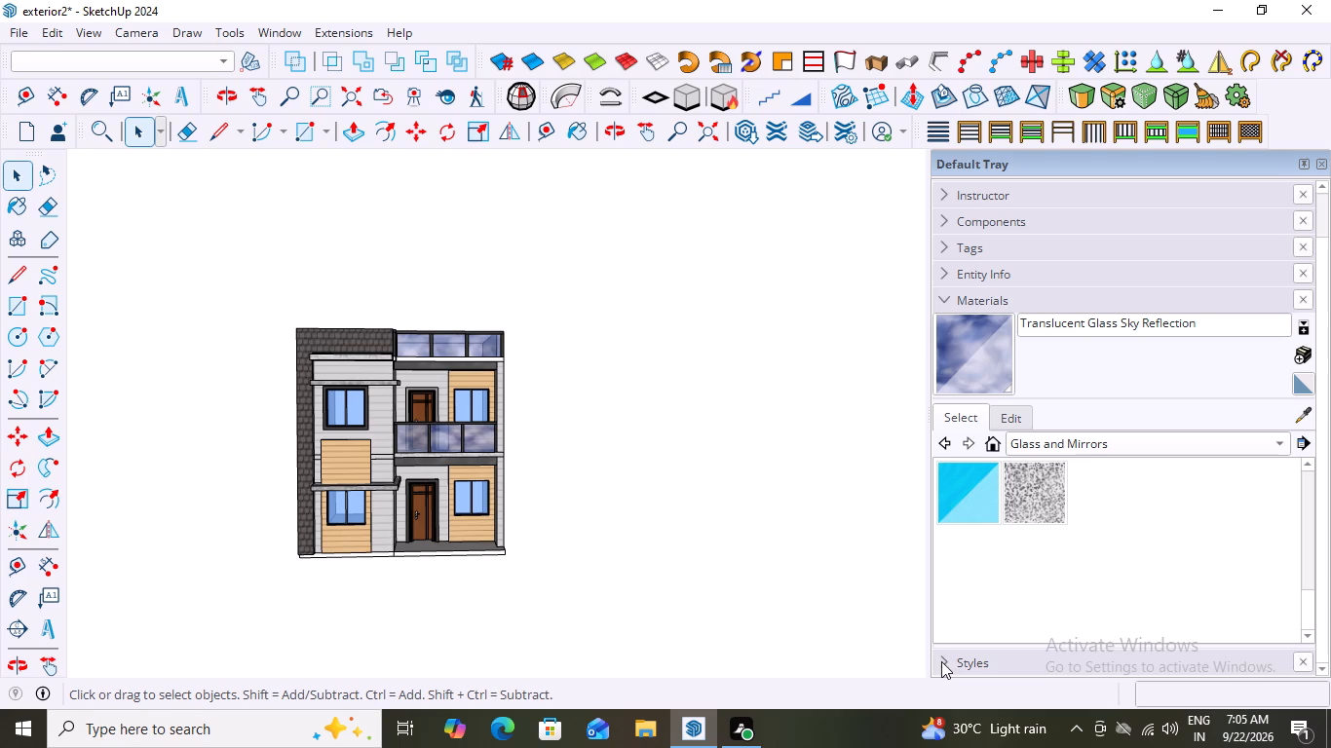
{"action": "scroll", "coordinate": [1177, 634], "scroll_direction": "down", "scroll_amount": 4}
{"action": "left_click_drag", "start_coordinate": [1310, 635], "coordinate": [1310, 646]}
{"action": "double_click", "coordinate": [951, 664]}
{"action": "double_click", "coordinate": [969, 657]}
Examine the Shadows settings for time, date, light and dark, and collapse them again.
{"action": "scroll", "coordinate": [1005, 657], "scroll_direction": "up", "scroll_amount": 2}
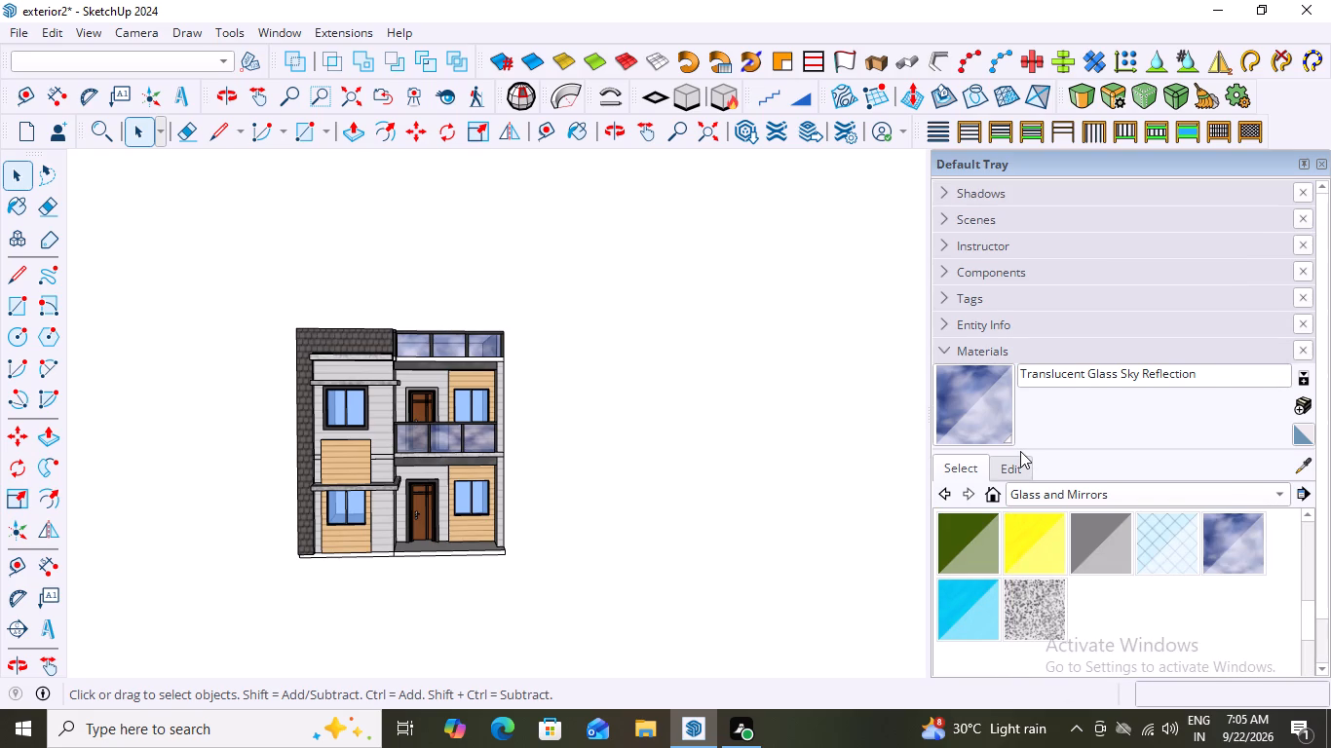
{"action": "scroll", "coordinate": [1020, 451], "scroll_direction": "up", "scroll_amount": 2}
{"action": "left_click", "coordinate": [945, 191]}
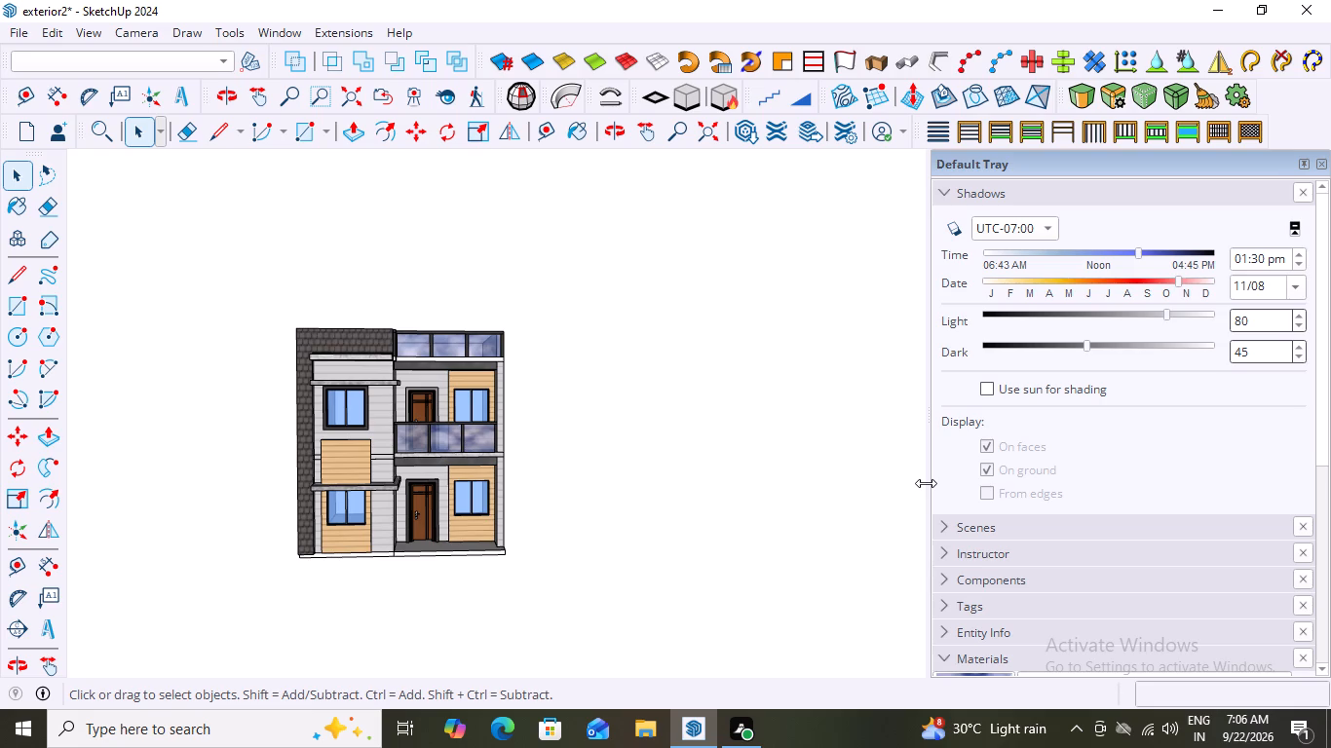
{"action": "scroll", "coordinate": [1004, 503], "scroll_direction": "up", "scroll_amount": 2}
{"action": "left_click", "coordinate": [947, 193]}
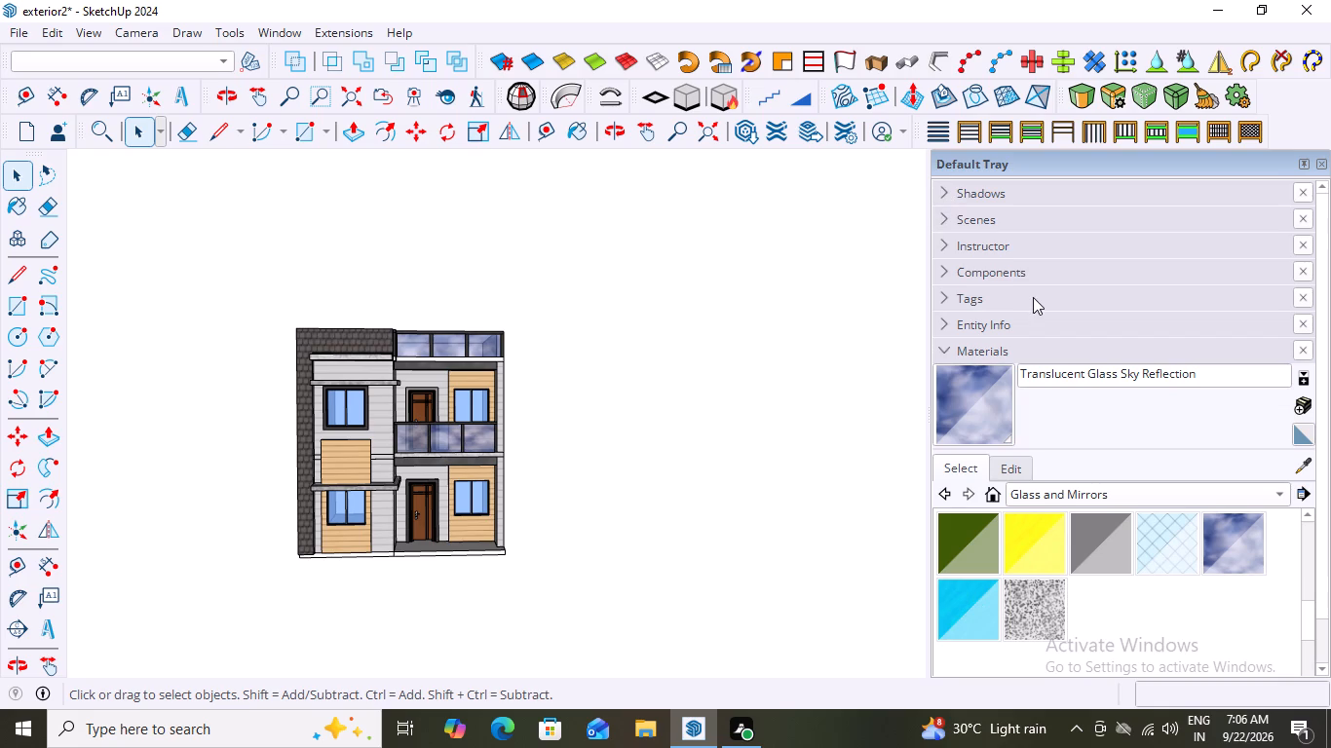
{"action": "scroll", "coordinate": [1033, 297], "scroll_direction": "down", "scroll_amount": 10}
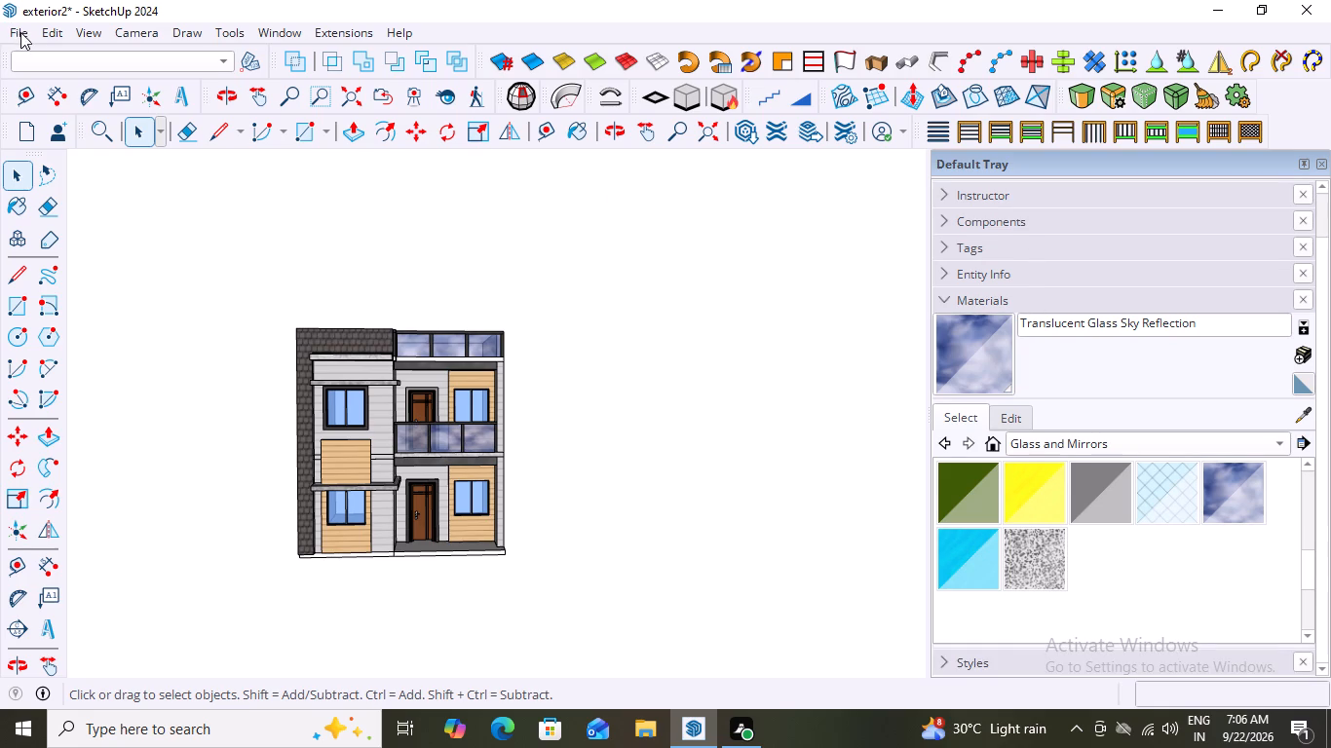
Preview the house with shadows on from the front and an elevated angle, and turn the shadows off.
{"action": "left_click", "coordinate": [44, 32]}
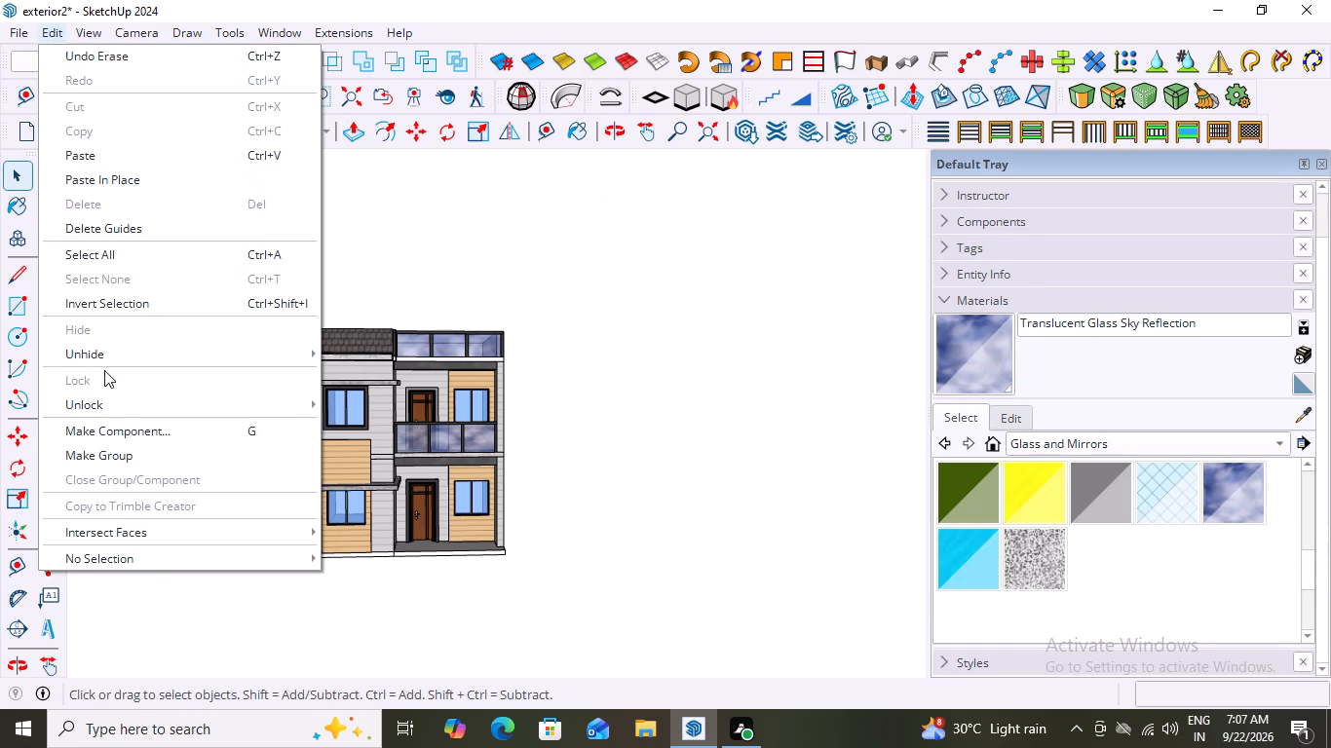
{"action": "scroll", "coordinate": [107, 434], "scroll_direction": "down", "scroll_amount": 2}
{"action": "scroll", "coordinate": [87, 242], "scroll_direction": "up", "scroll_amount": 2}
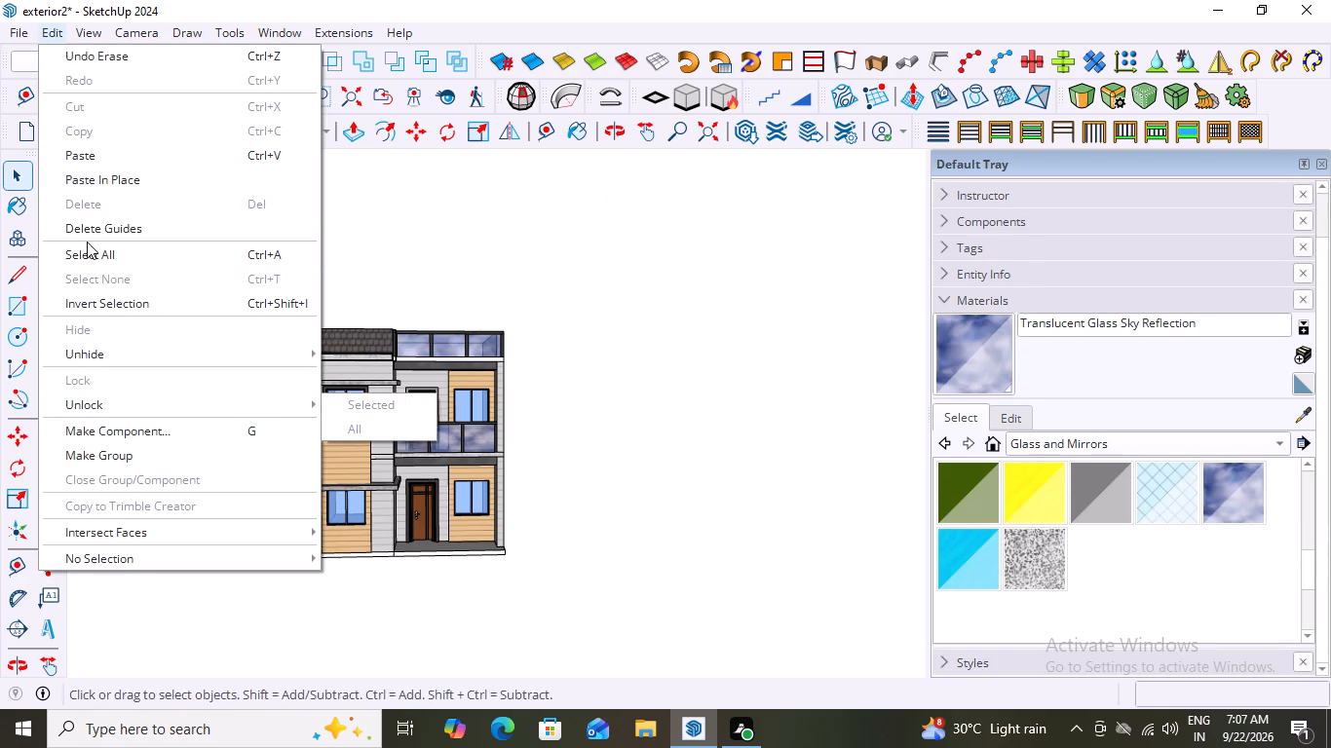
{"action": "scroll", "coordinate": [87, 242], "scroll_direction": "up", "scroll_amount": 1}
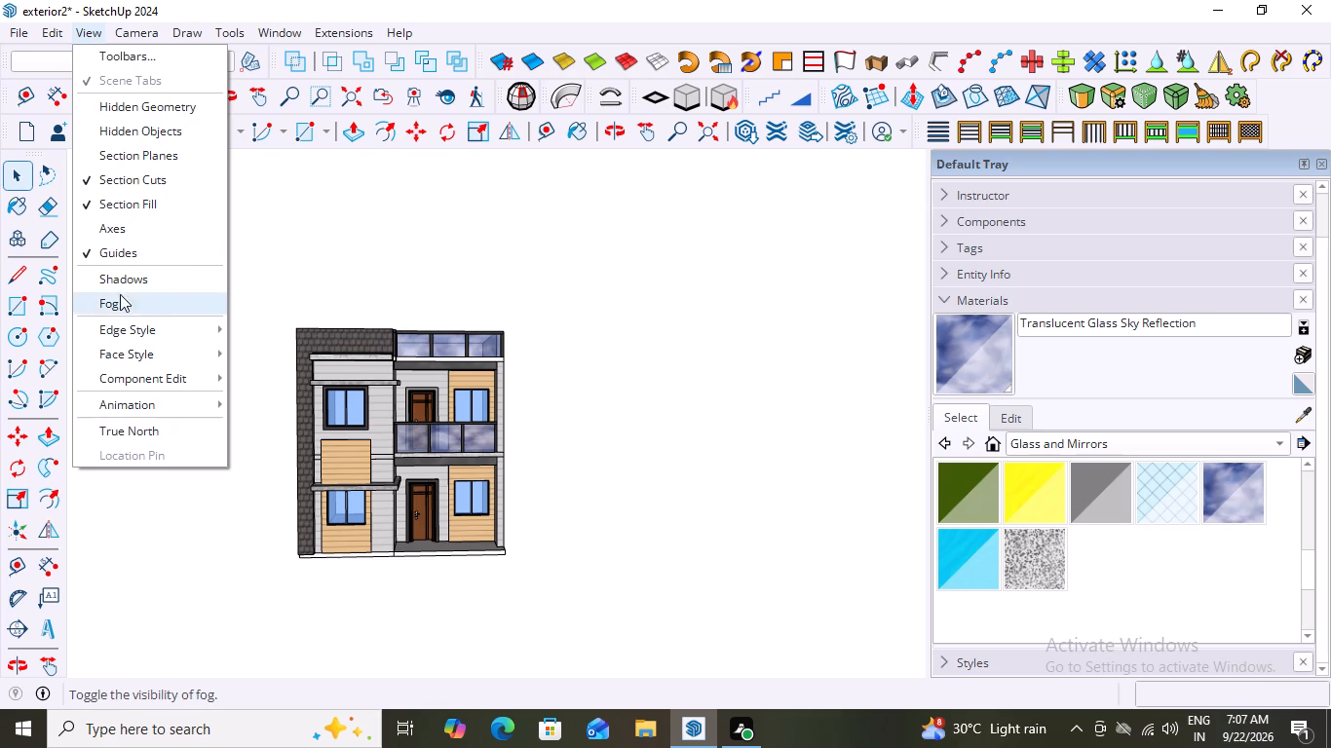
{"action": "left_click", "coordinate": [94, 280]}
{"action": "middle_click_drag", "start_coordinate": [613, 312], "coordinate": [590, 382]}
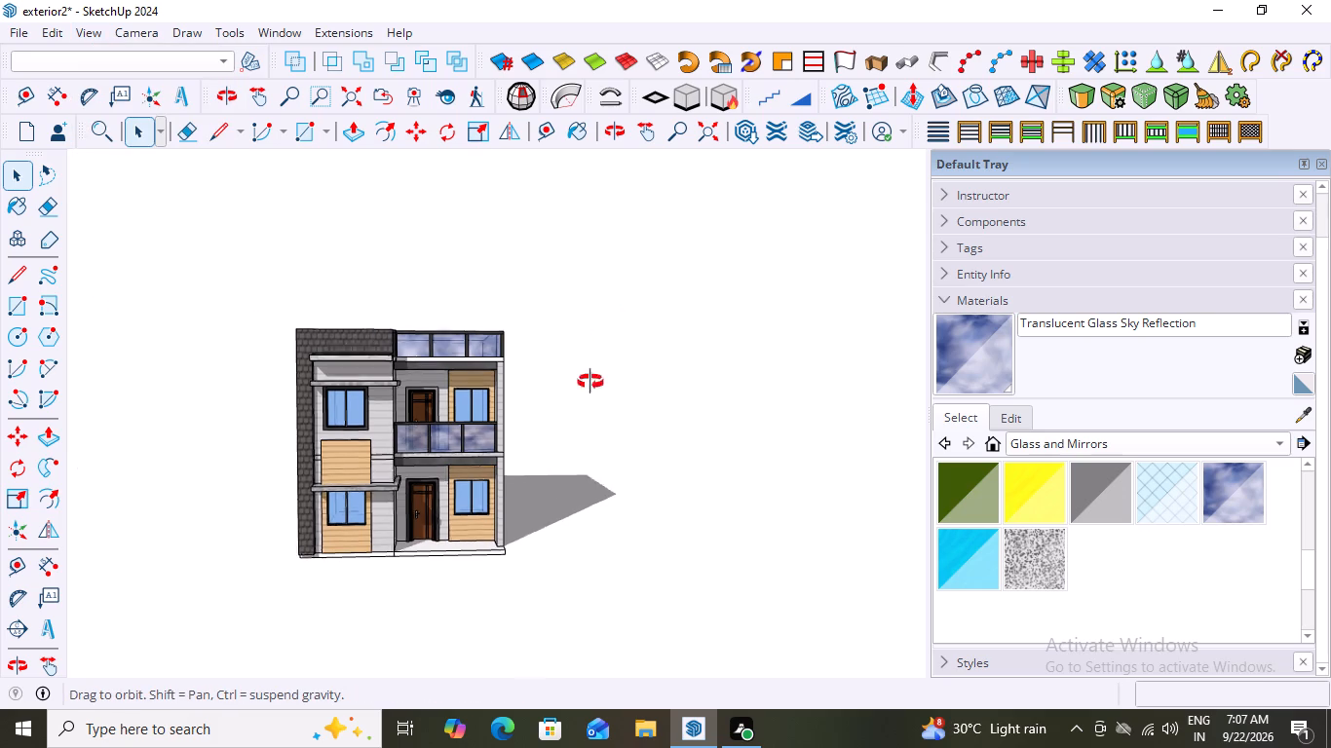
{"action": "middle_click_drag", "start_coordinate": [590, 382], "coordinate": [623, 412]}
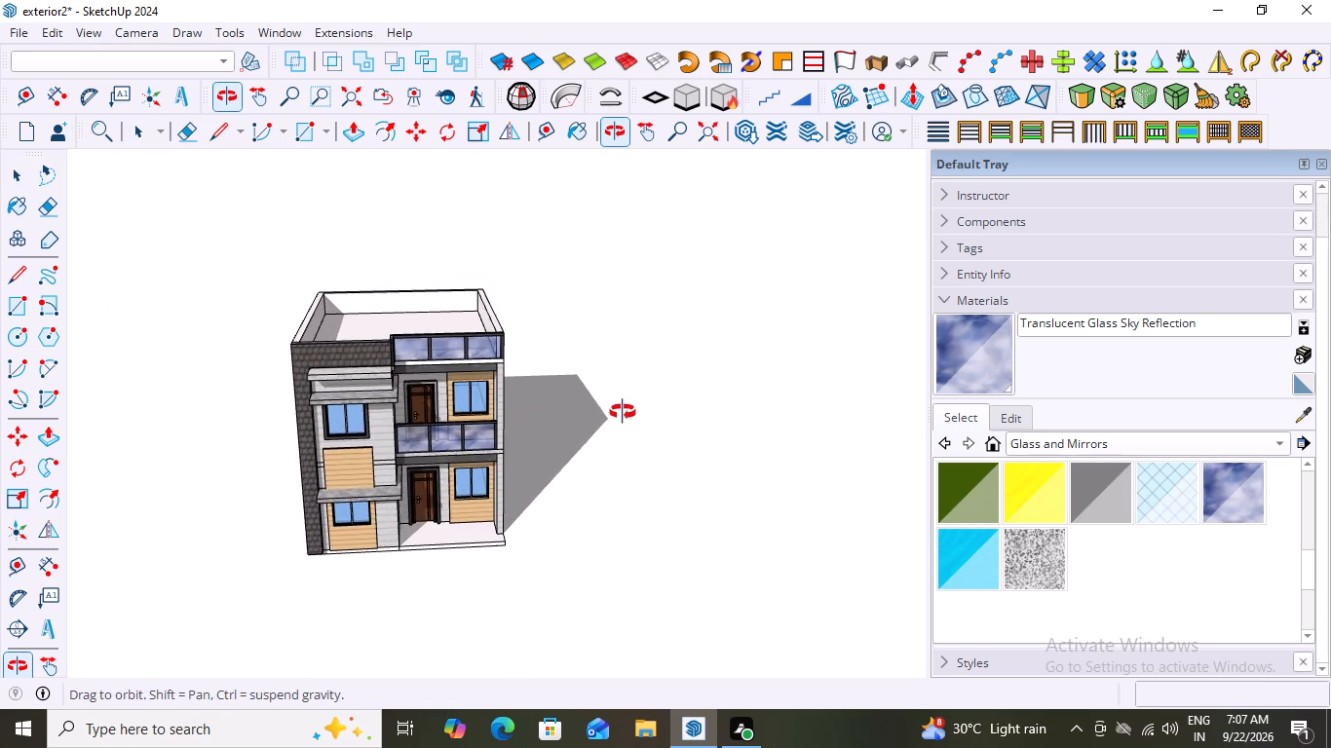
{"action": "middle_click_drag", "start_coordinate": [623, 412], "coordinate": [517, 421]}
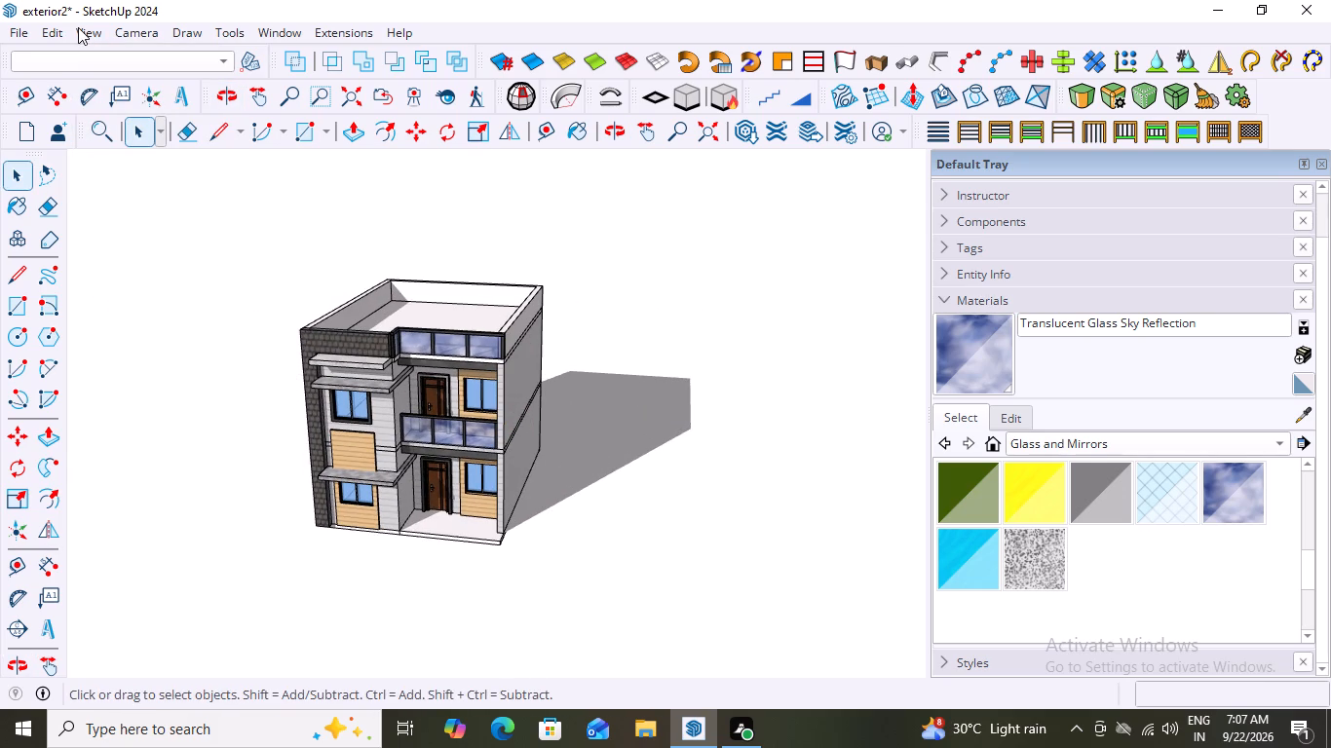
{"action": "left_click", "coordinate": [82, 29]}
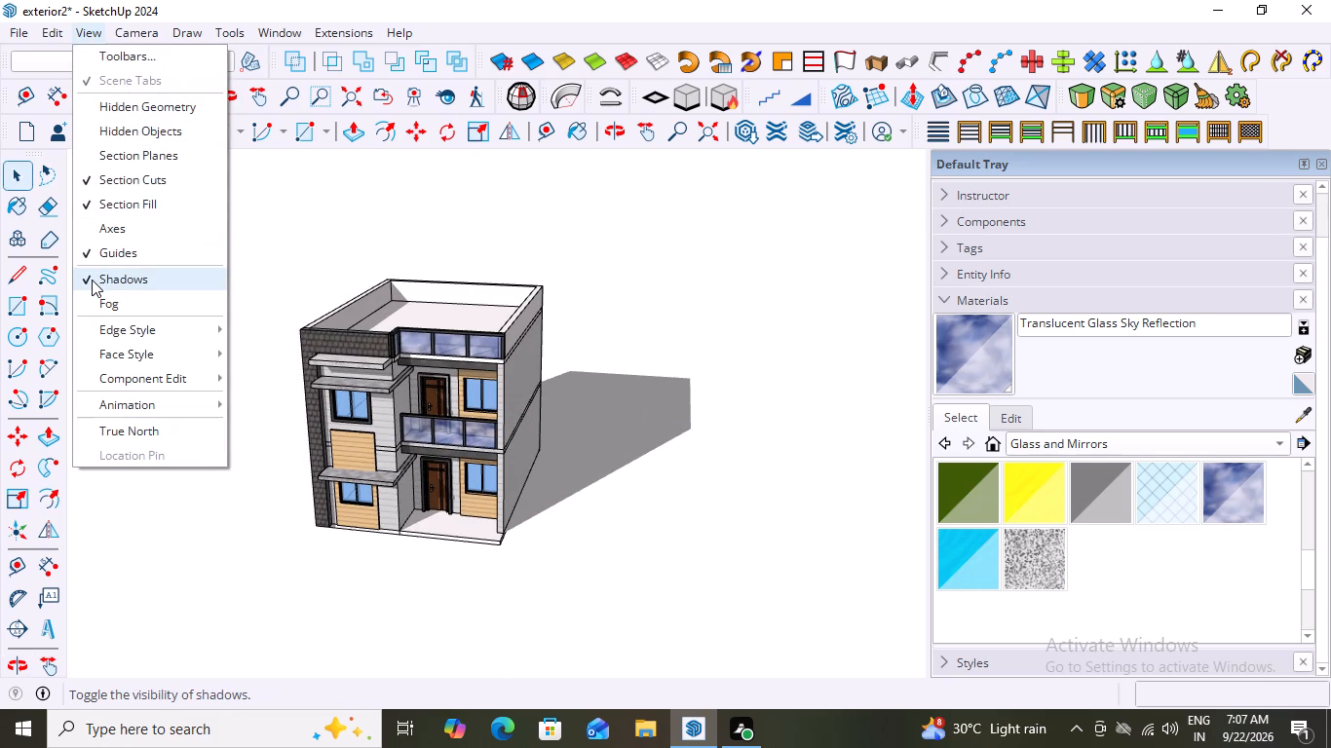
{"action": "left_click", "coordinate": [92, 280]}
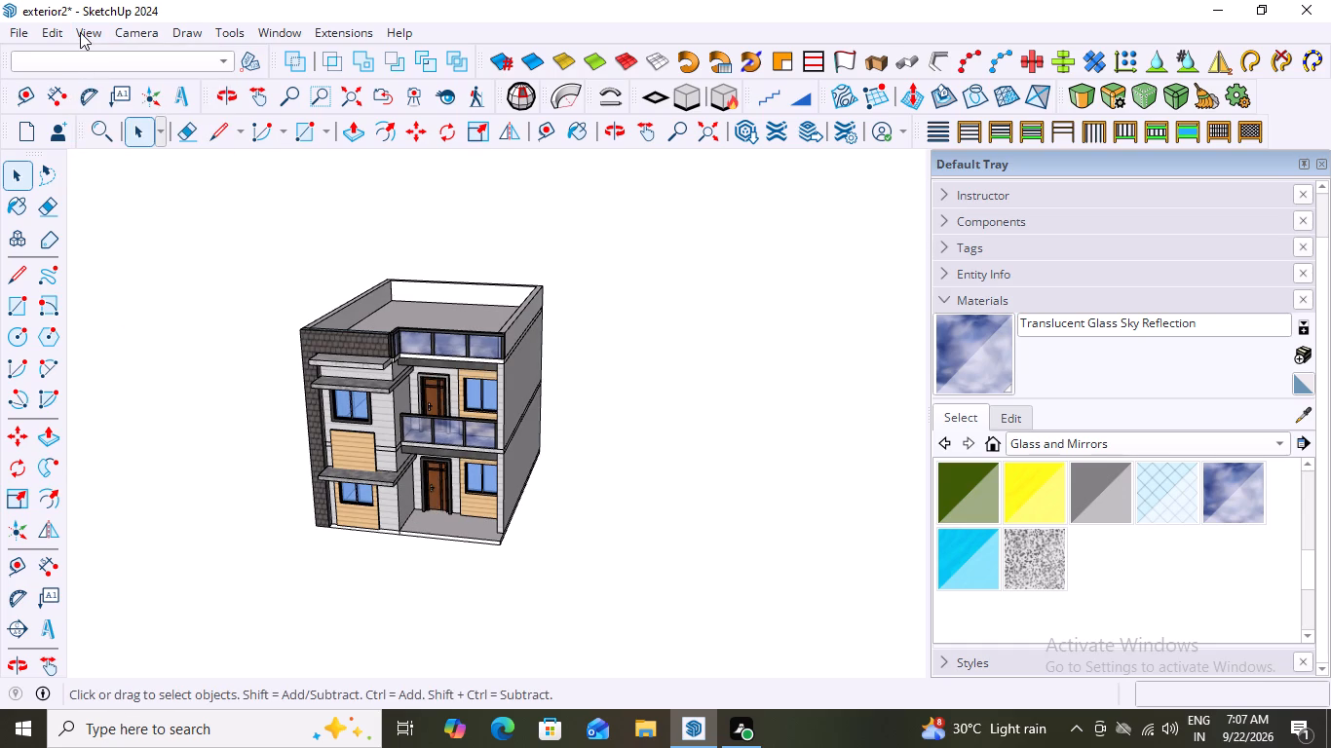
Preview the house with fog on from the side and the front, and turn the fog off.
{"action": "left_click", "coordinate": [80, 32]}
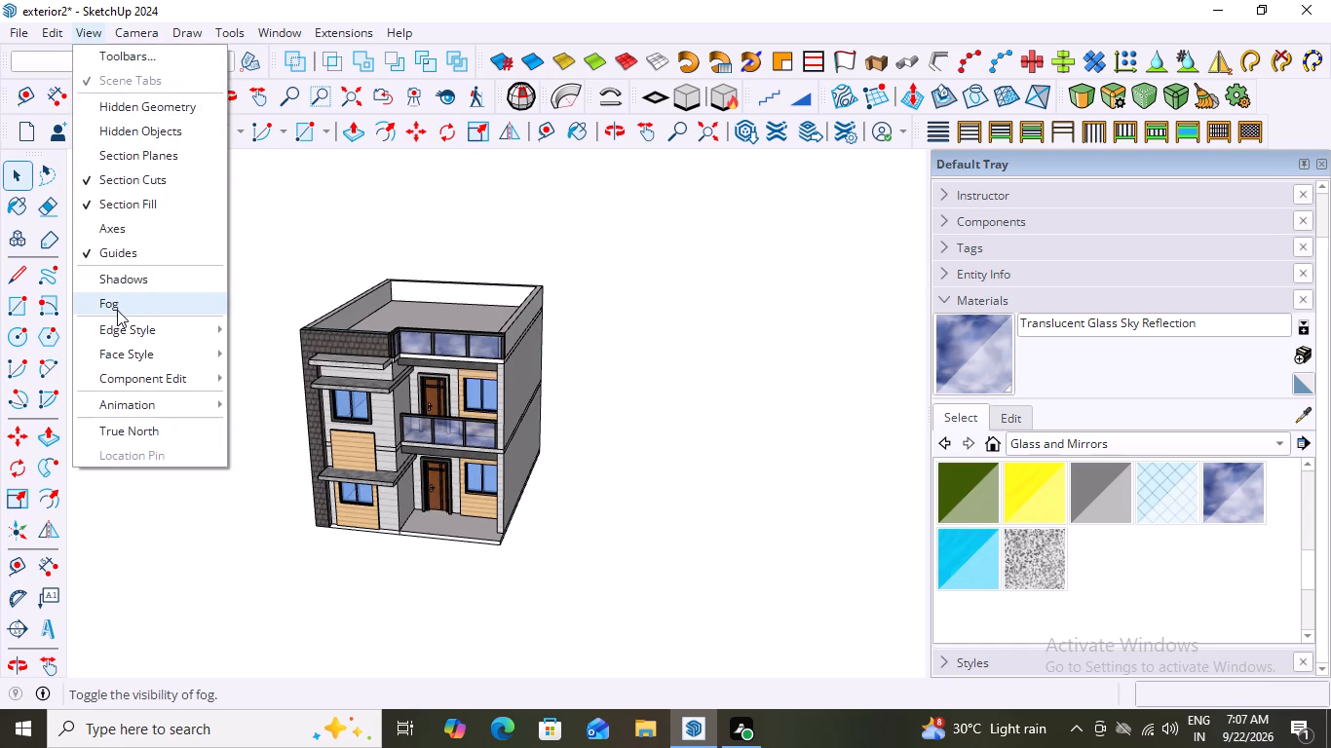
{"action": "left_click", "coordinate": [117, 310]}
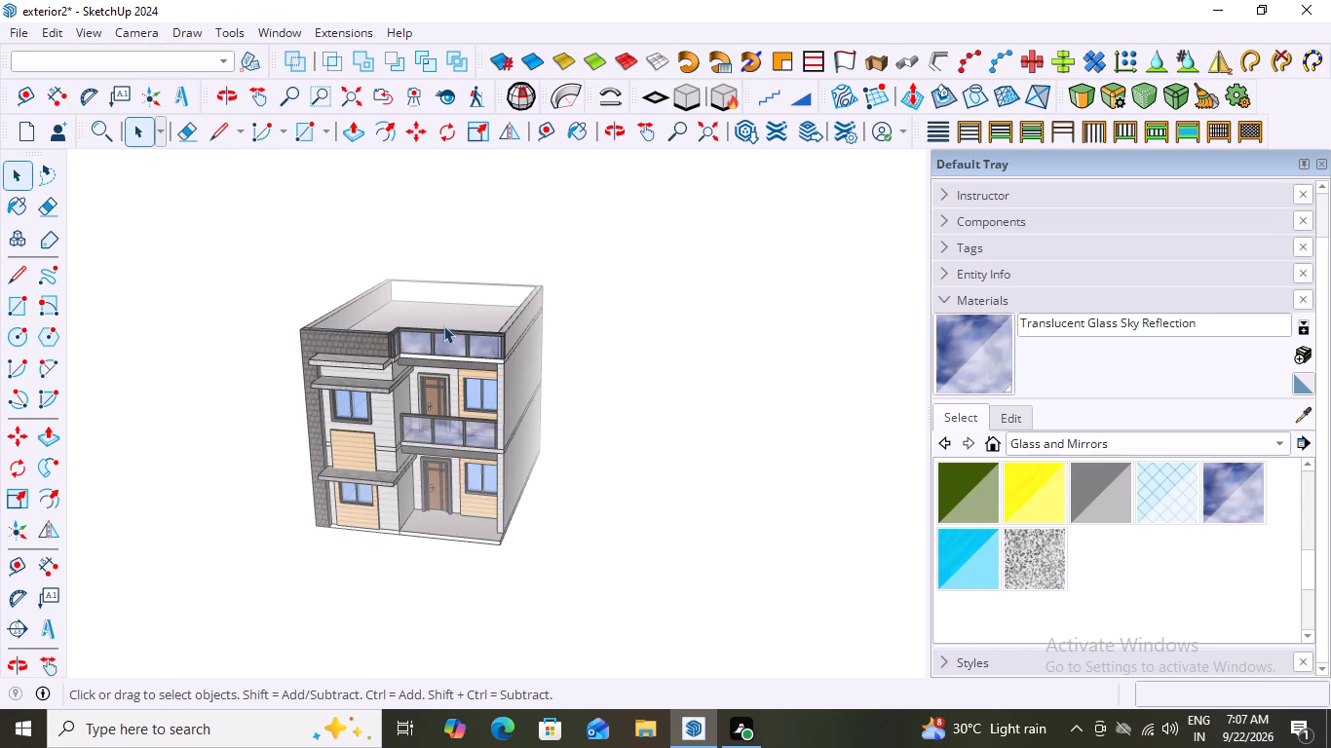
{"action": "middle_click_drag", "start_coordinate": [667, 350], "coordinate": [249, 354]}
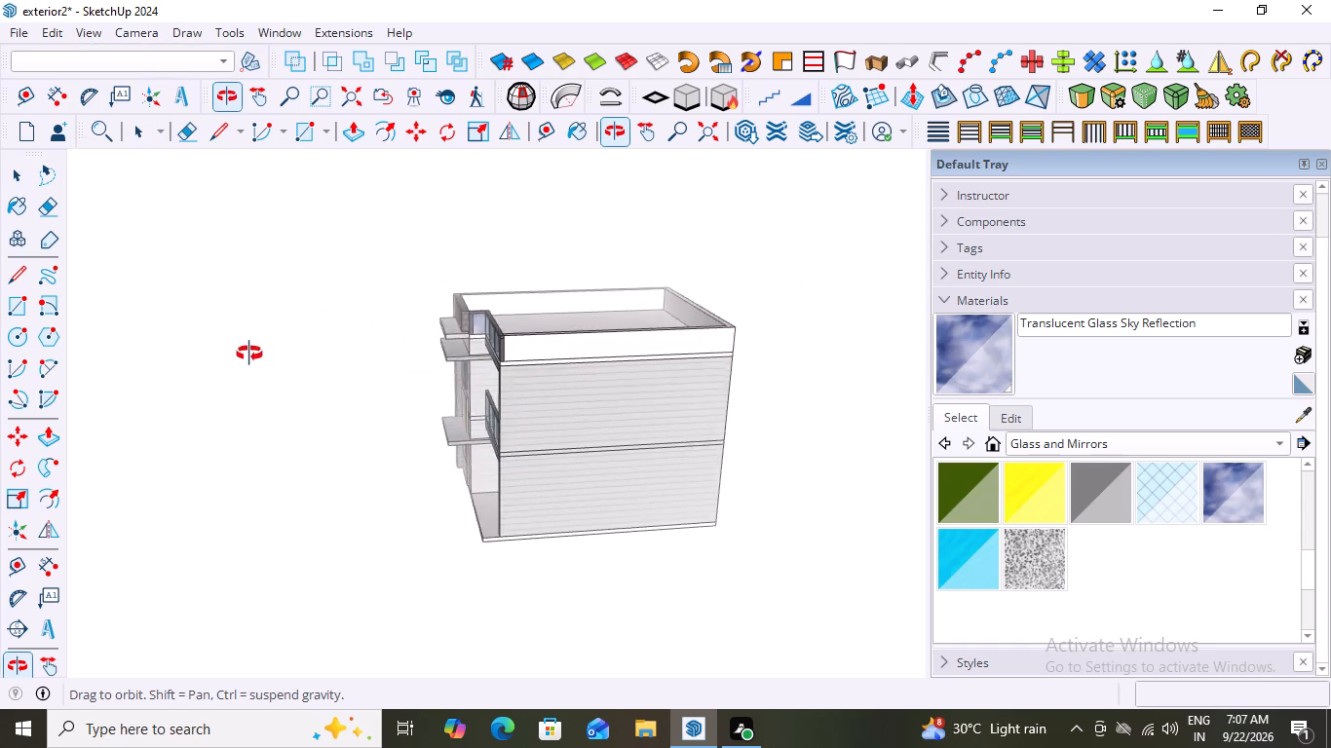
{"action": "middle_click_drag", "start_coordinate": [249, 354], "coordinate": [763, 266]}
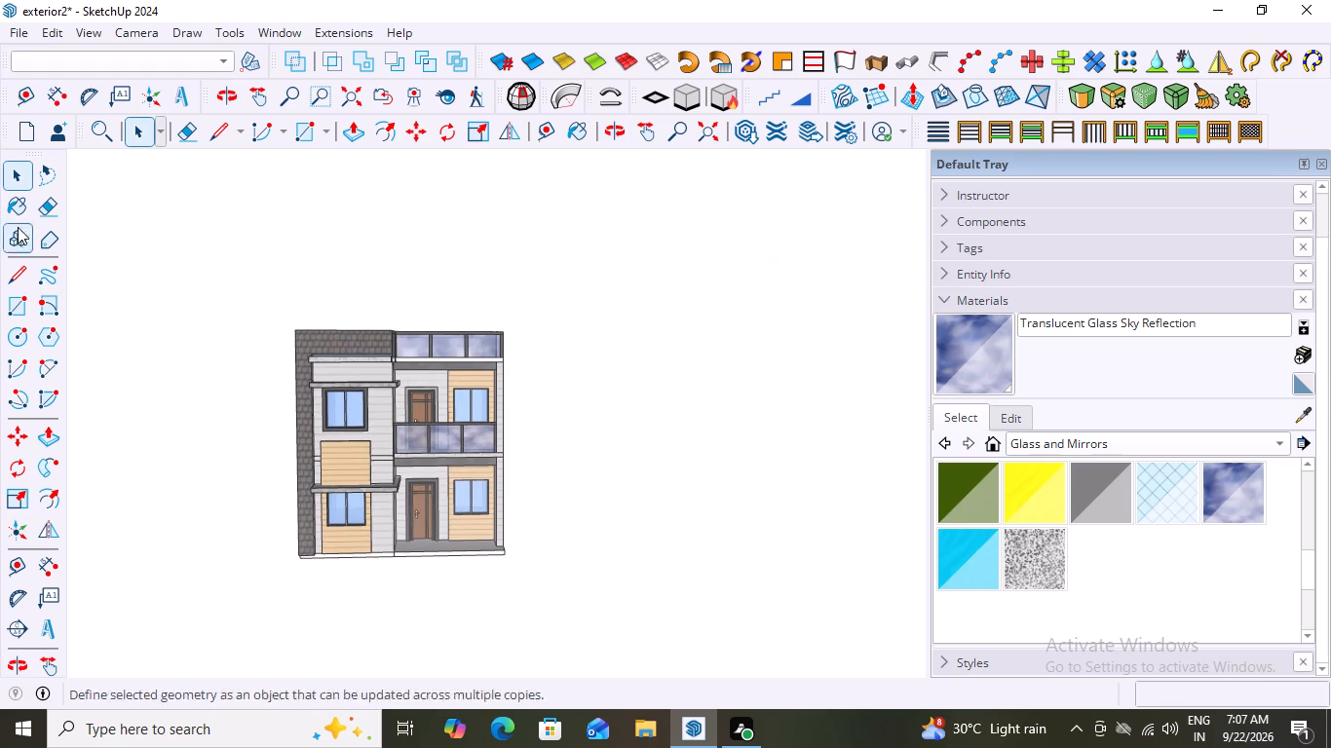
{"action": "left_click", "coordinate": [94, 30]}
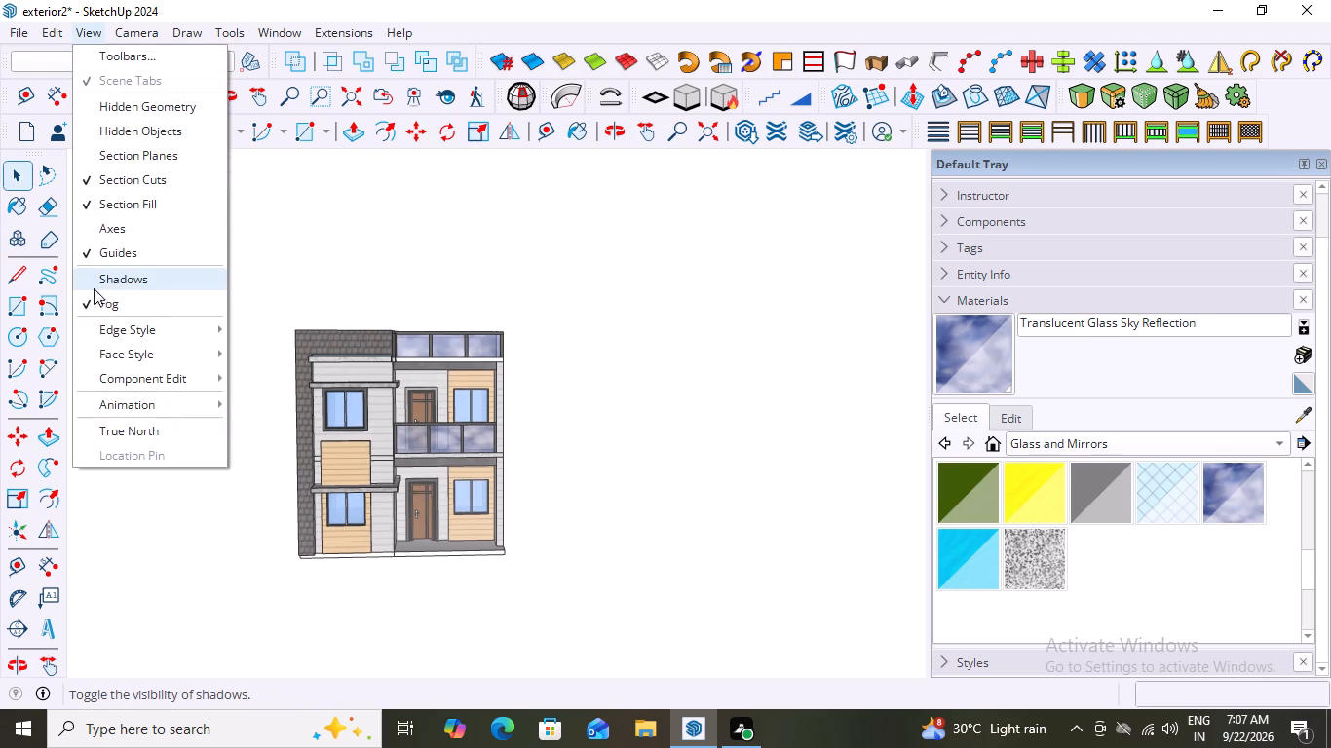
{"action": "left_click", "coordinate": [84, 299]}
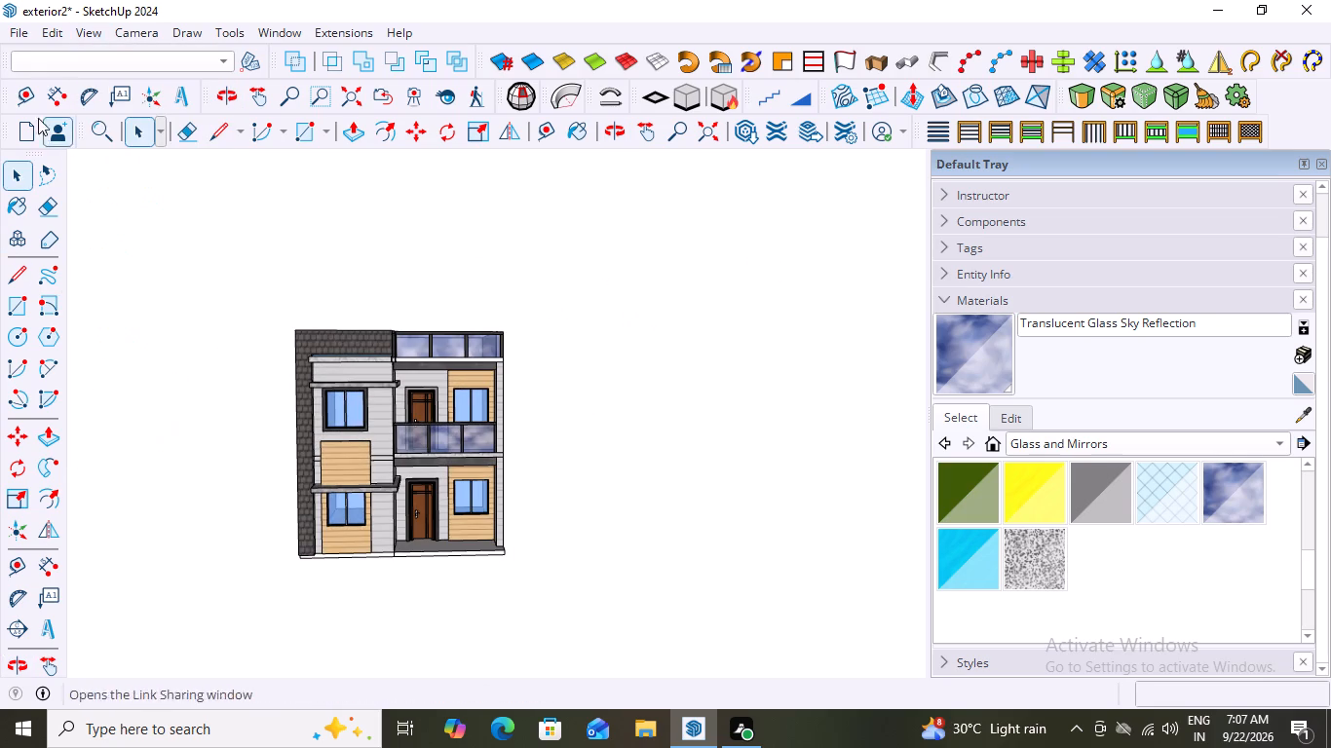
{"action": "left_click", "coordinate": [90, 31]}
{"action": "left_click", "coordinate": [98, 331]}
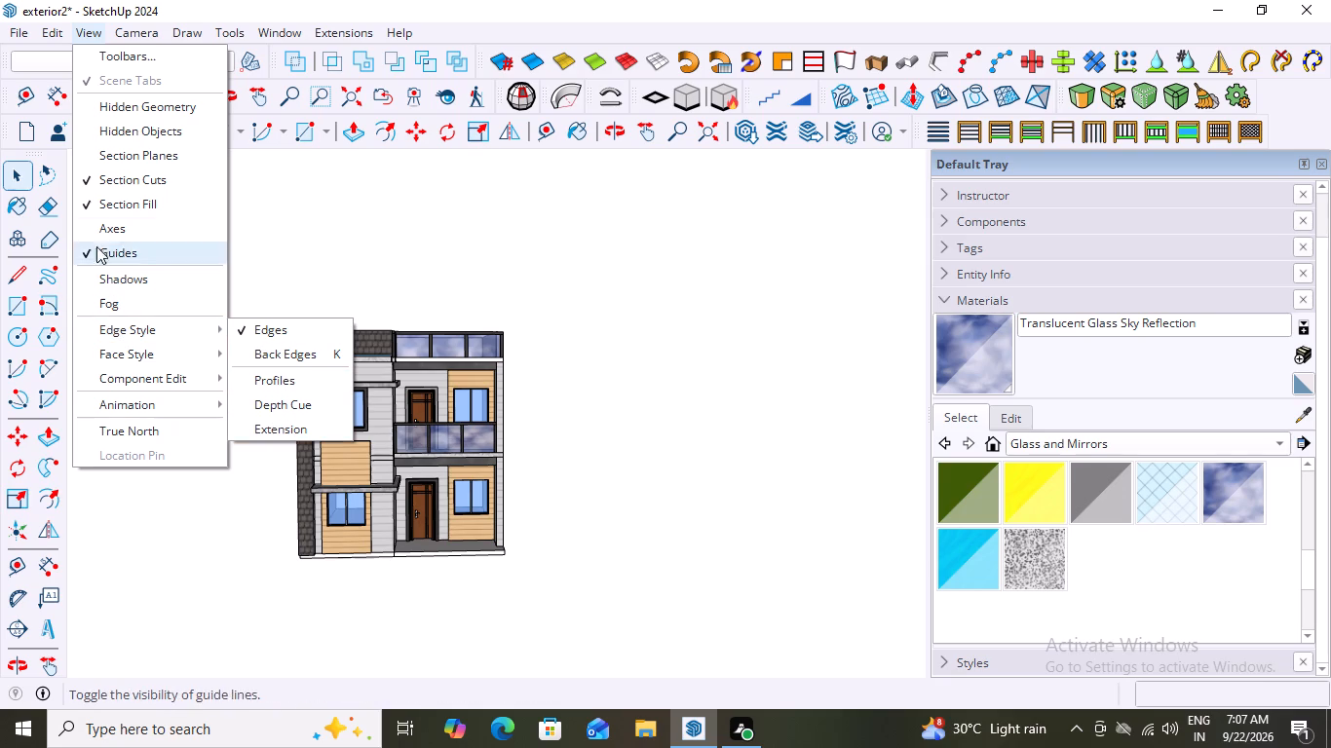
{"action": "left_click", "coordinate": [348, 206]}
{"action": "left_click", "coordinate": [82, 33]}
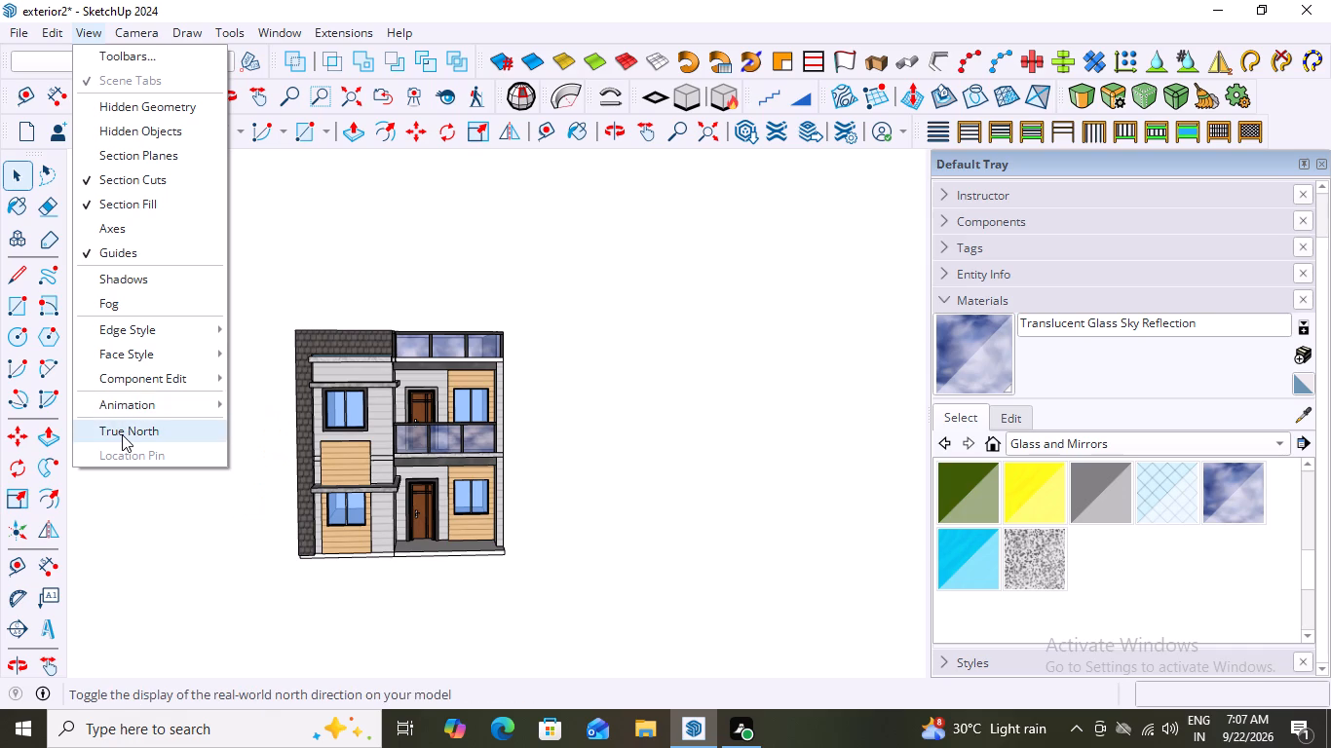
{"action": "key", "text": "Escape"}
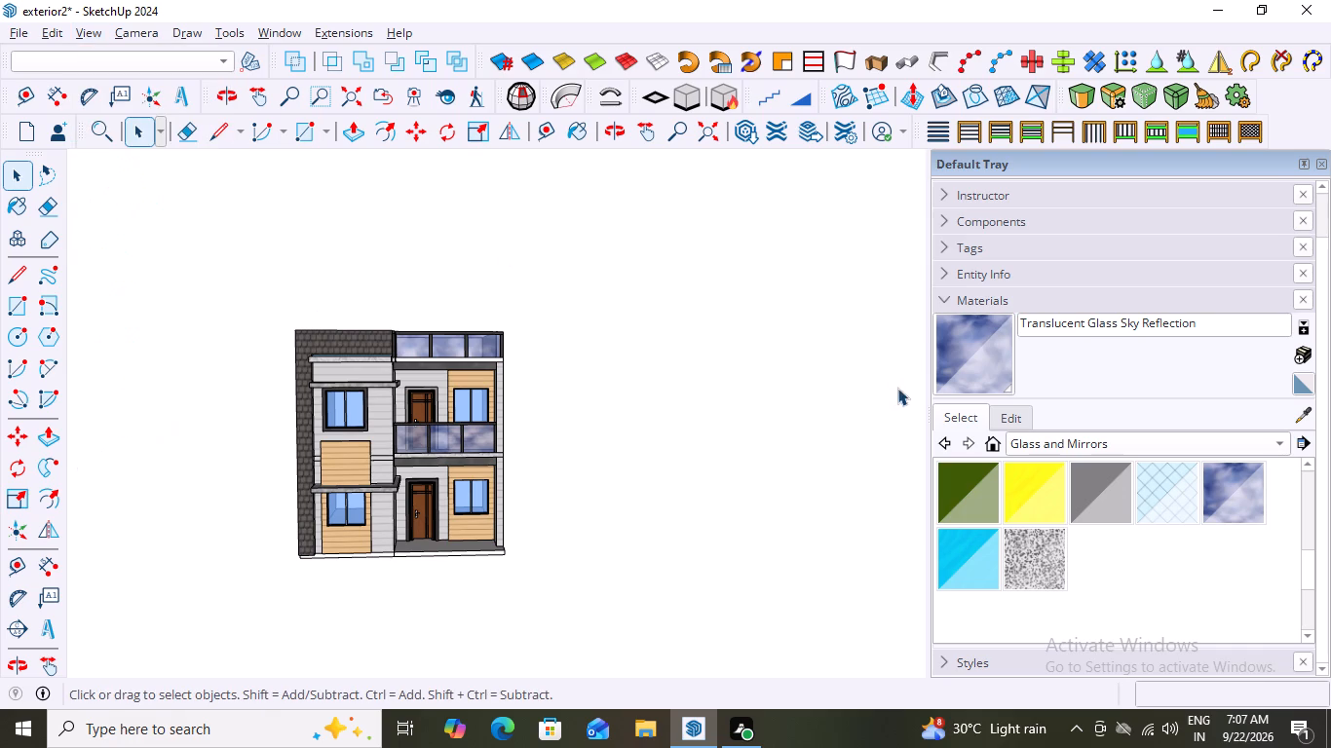
Close the Default Tray.
{"action": "left_click", "coordinate": [1324, 164]}
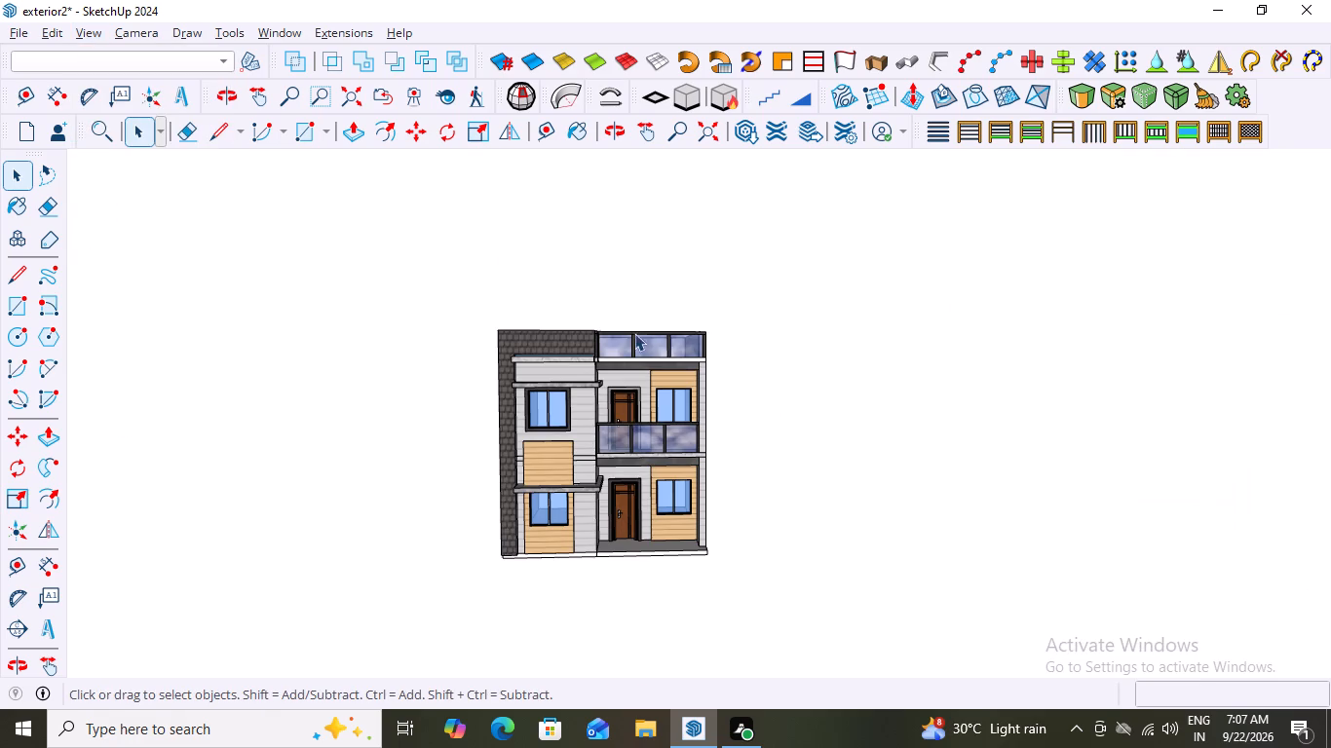
Examine the house exterior from the front, the side wall and an elevated angle.
{"action": "middle_click_drag", "start_coordinate": [717, 303], "coordinate": [699, 371]}
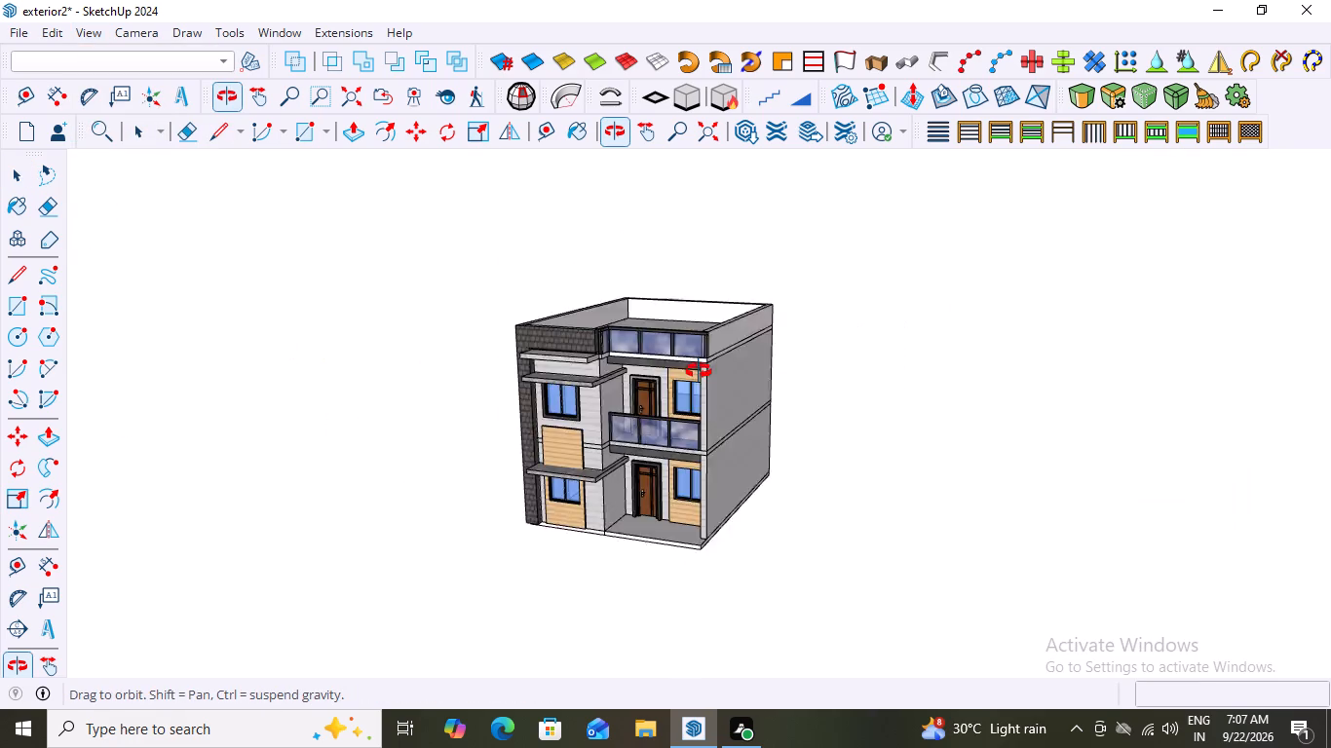
{"action": "middle_click_drag", "start_coordinate": [699, 371], "coordinate": [471, 335]}
{"action": "scroll", "coordinate": [586, 394], "scroll_direction": "up", "scroll_amount": 4}
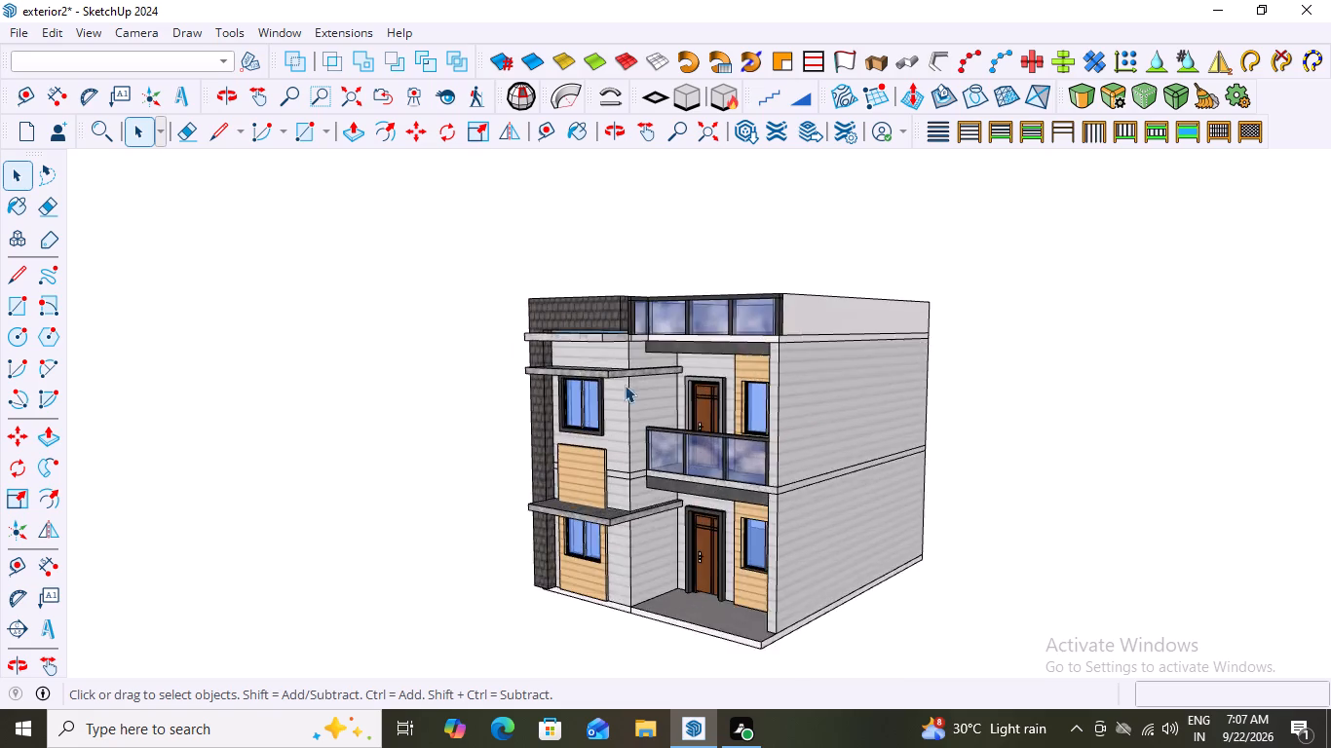
{"action": "scroll", "coordinate": [625, 385], "scroll_direction": "up", "scroll_amount": 7}
{"action": "scroll", "coordinate": [483, 330], "scroll_direction": "down", "scroll_amount": 14}
{"action": "middle_click_drag", "start_coordinate": [564, 431], "coordinate": [620, 428]}
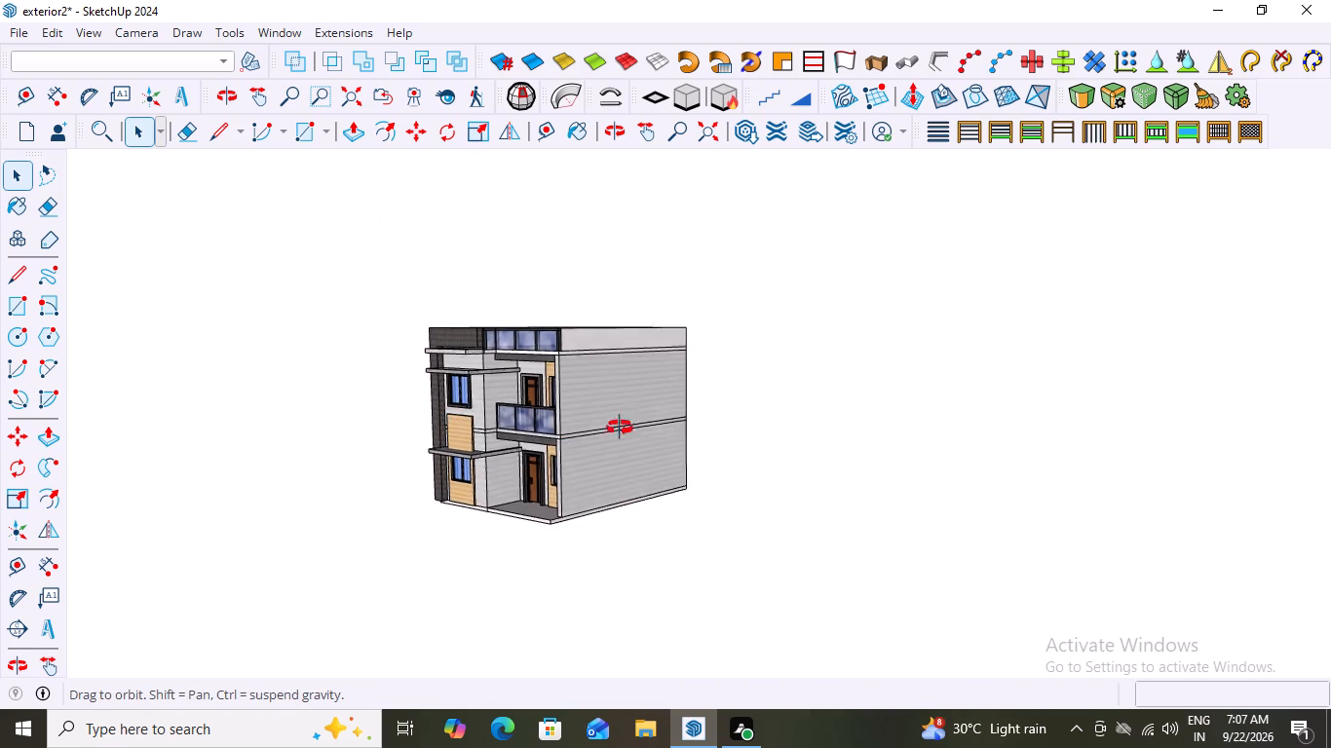
{"action": "middle_click_drag", "start_coordinate": [620, 428], "coordinate": [816, 375]}
{"action": "scroll", "coordinate": [587, 412], "scroll_direction": "up", "scroll_amount": 6}
{"action": "scroll", "coordinate": [551, 336], "scroll_direction": "down", "scroll_amount": 3}
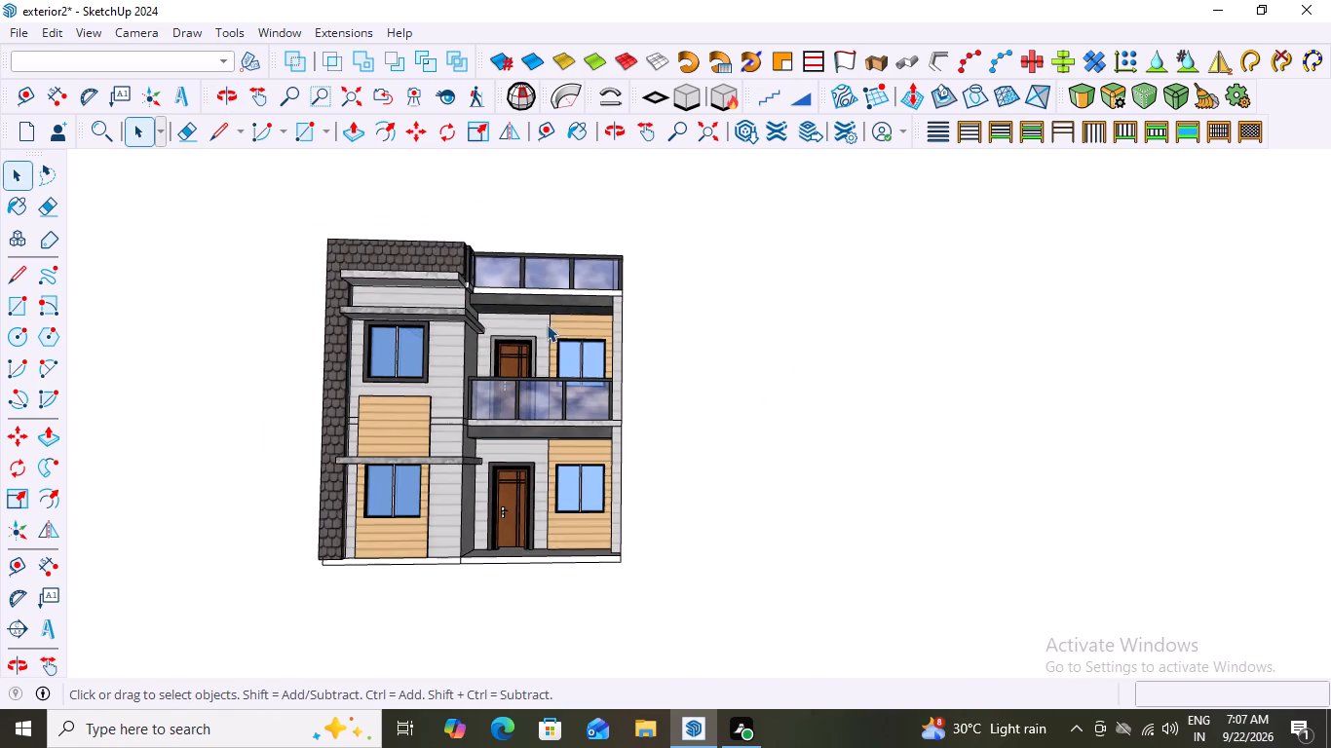
{"action": "middle_click_drag", "start_coordinate": [558, 304], "coordinate": [537, 402]}
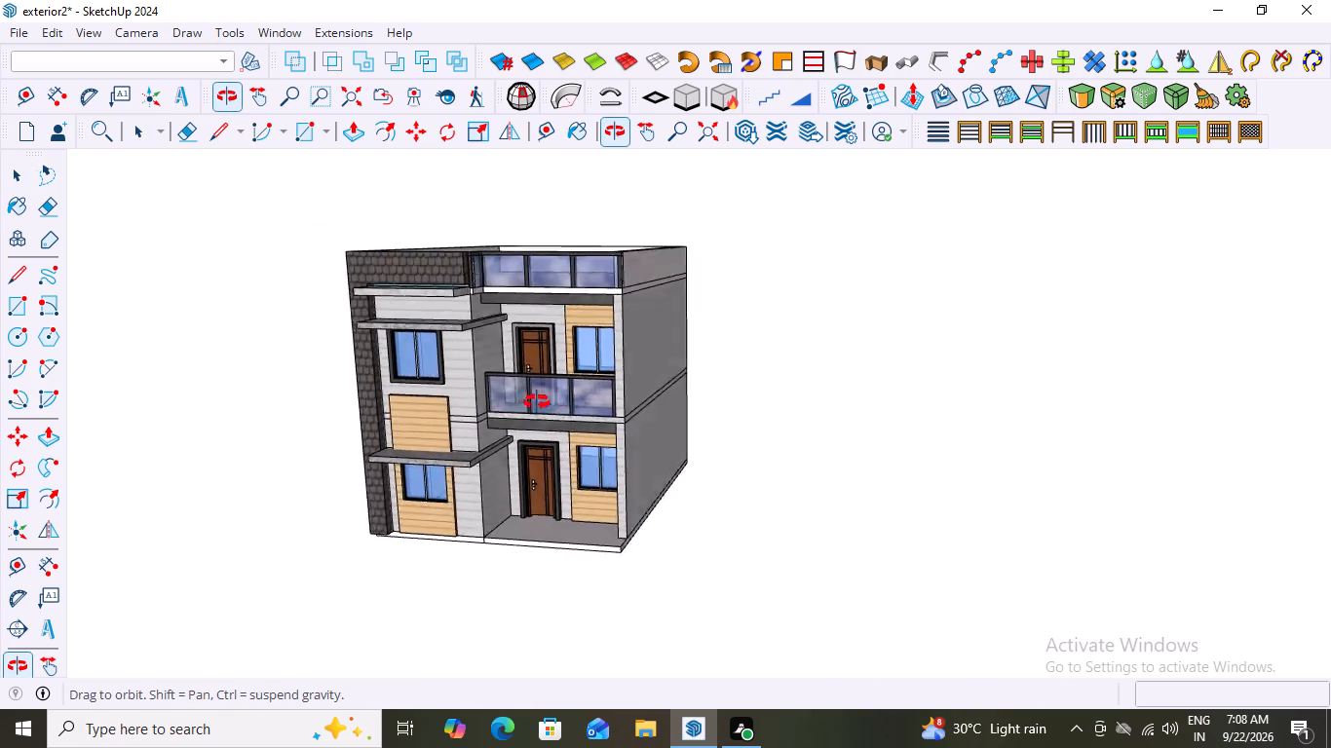
{"action": "middle_click_drag", "start_coordinate": [537, 402], "coordinate": [620, 380]}
{"action": "scroll", "coordinate": [620, 380], "scroll_direction": "up", "scroll_amount": 2}
{"action": "scroll", "coordinate": [512, 390], "scroll_direction": "down", "scroll_amount": 10}
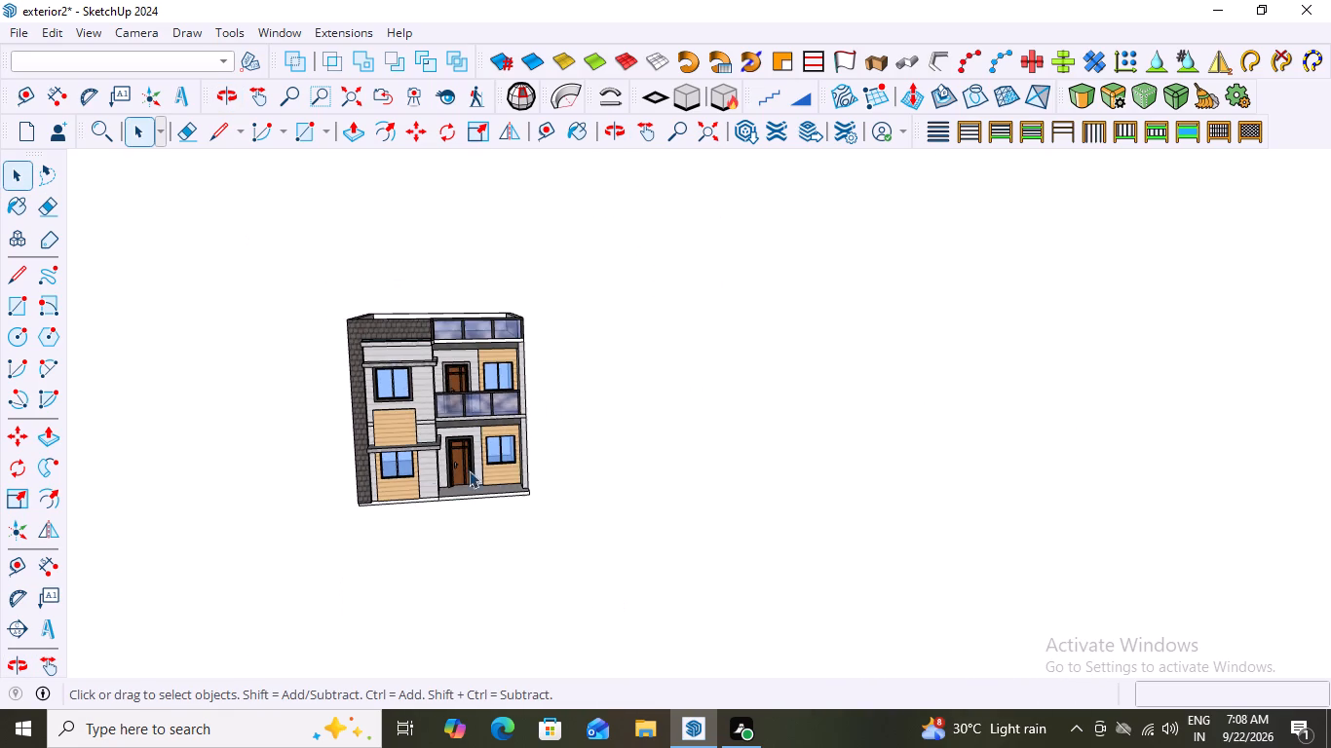
{"action": "middle_click_drag", "start_coordinate": [330, 493], "coordinate": [230, 470]}
{"action": "middle_click_drag", "start_coordinate": [503, 429], "coordinate": [189, 419]}
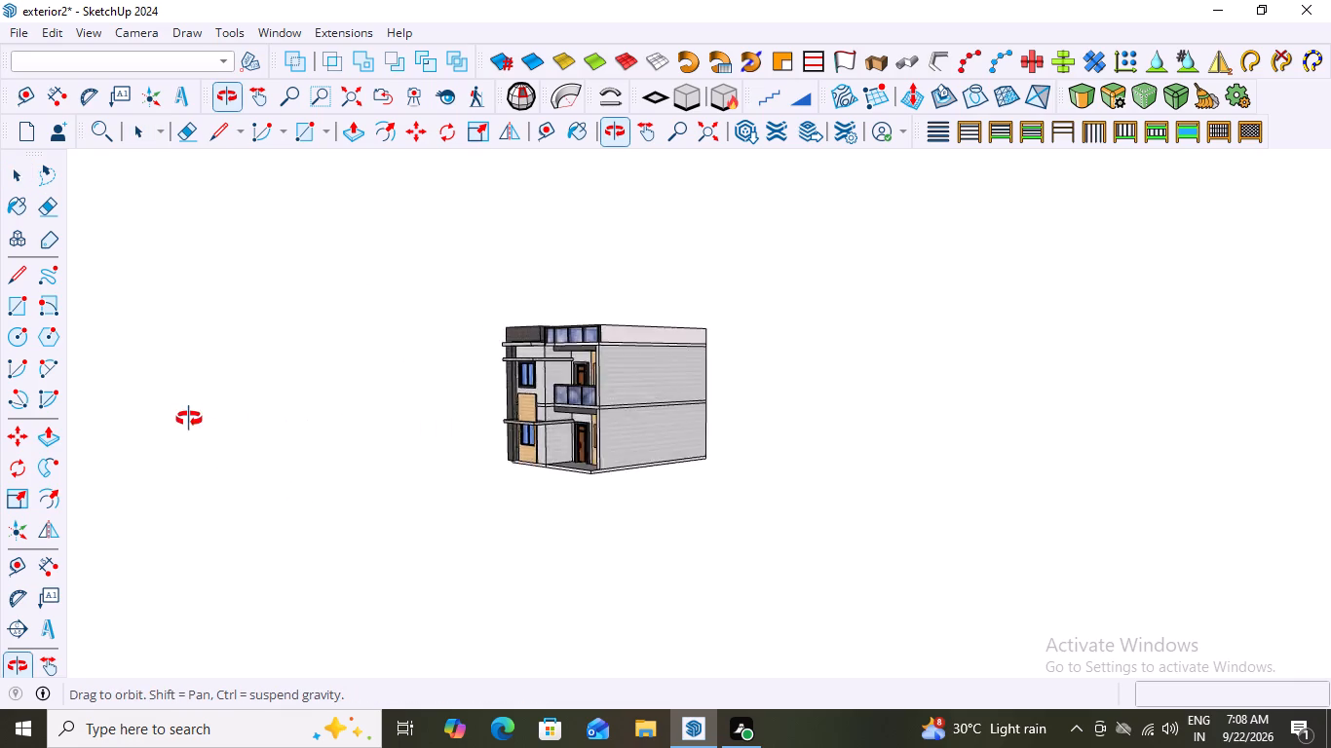
{"action": "middle_click_drag", "start_coordinate": [189, 419], "coordinate": [545, 449]}
Examine the upper-floor balcony with its glass railing and door up close, and review the whole front facade.
{"action": "scroll", "coordinate": [545, 449], "scroll_direction": "up", "scroll_amount": 6}
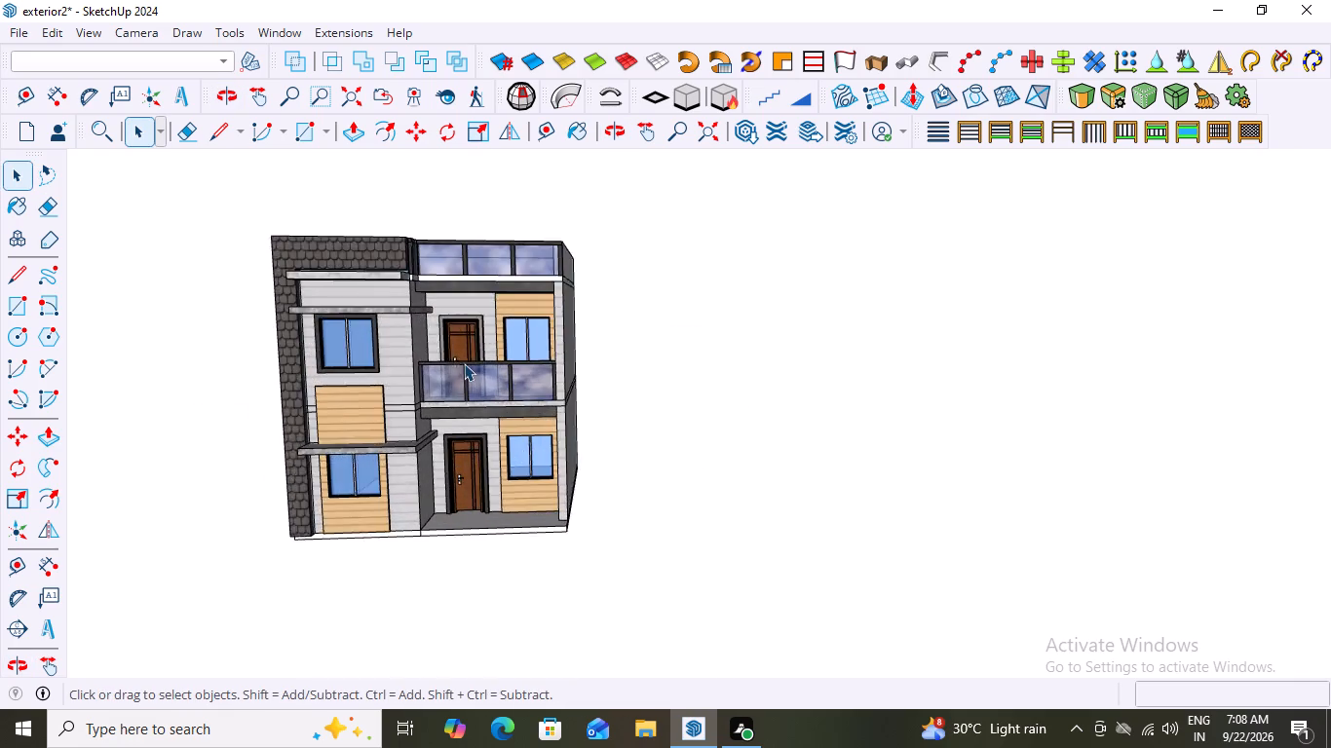
{"action": "scroll", "coordinate": [464, 363], "scroll_direction": "up", "scroll_amount": 10}
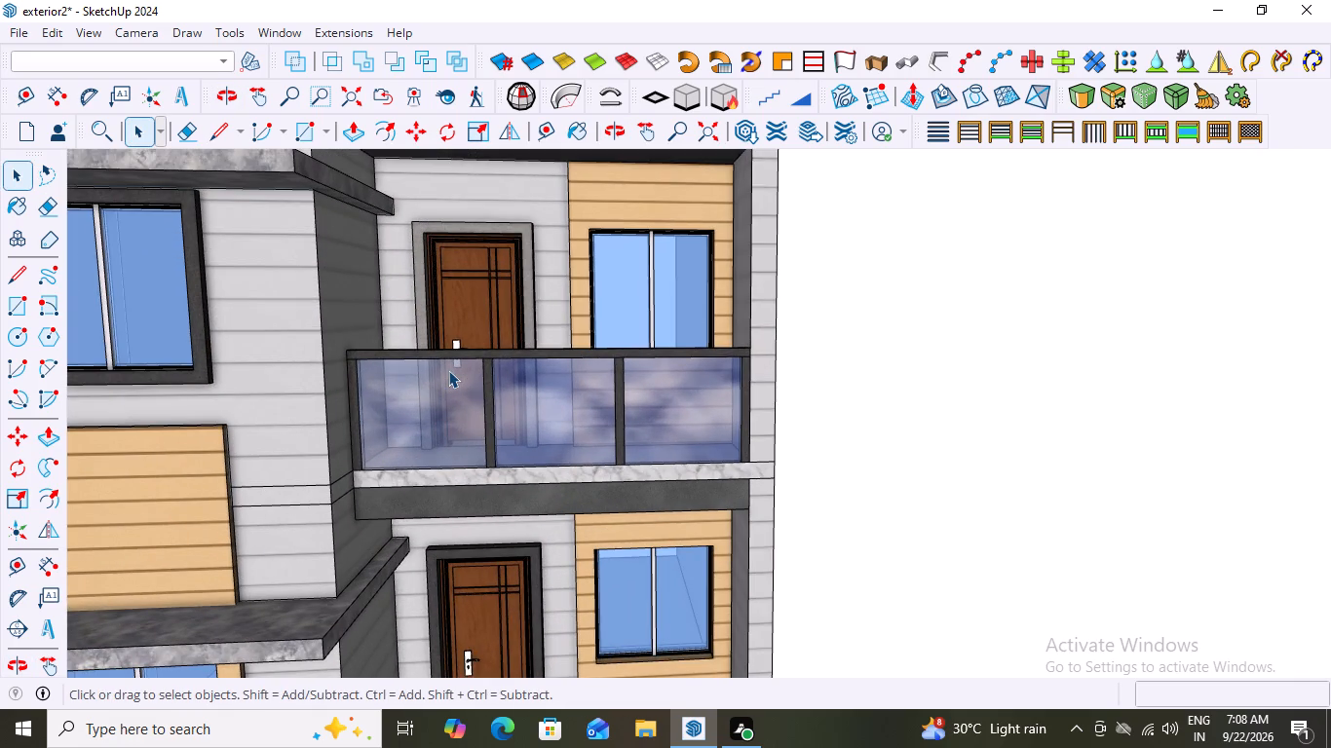
{"action": "scroll", "coordinate": [448, 370], "scroll_direction": "down", "scroll_amount": 15}
{"action": "middle_click_drag", "start_coordinate": [293, 361], "coordinate": [368, 359]}
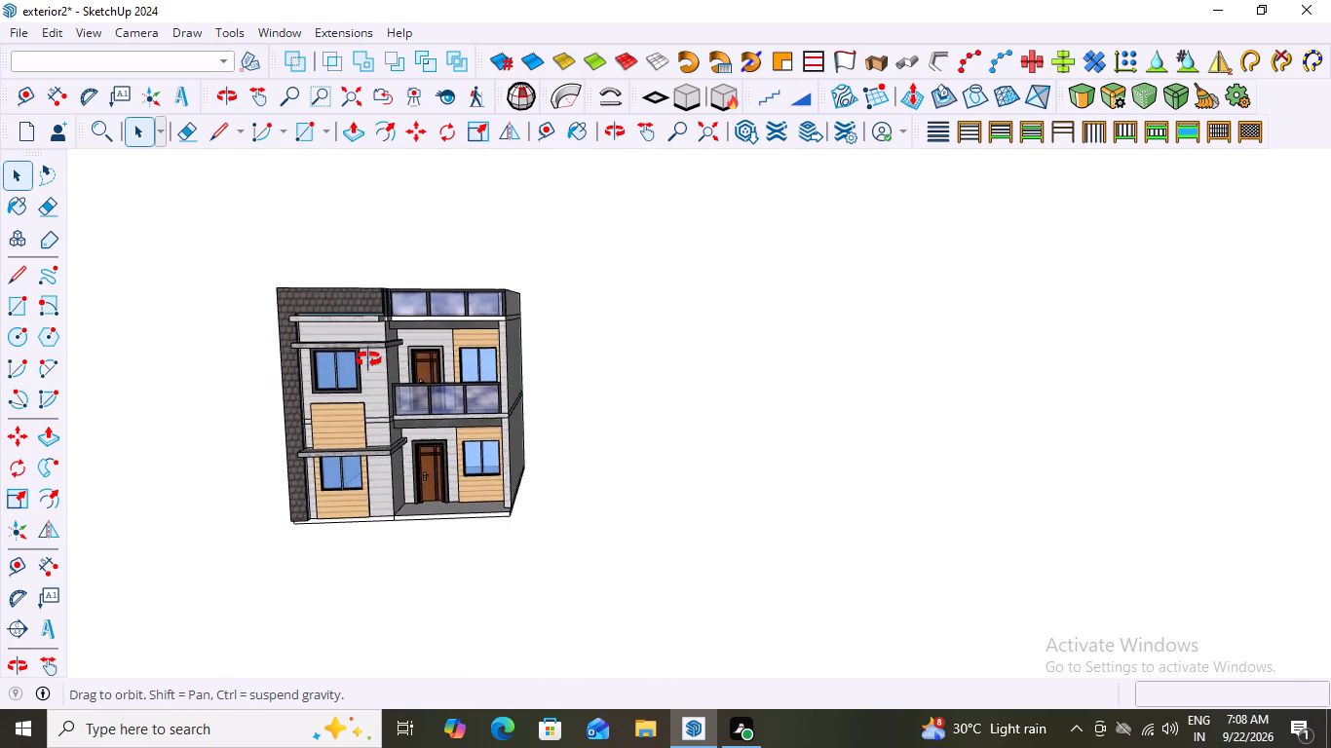
{"action": "middle_click_drag", "start_coordinate": [368, 359], "coordinate": [419, 356]}
{"action": "scroll", "coordinate": [511, 416], "scroll_direction": "down", "scroll_amount": 6}
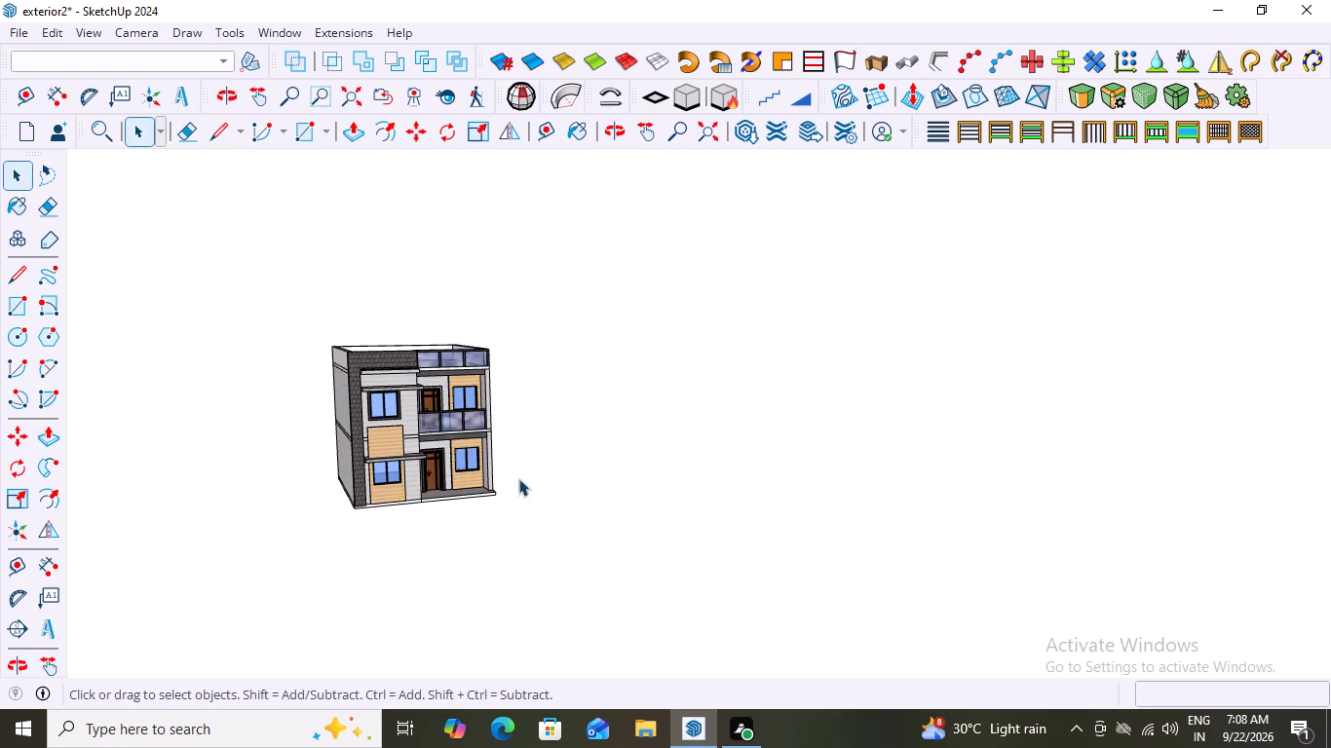
{"action": "middle_click_drag", "start_coordinate": [542, 489], "coordinate": [475, 468]}
{"action": "scroll", "coordinate": [475, 468], "scroll_direction": "up", "scroll_amount": 6}
{"action": "scroll", "coordinate": [473, 332], "scroll_direction": "up", "scroll_amount": 1}
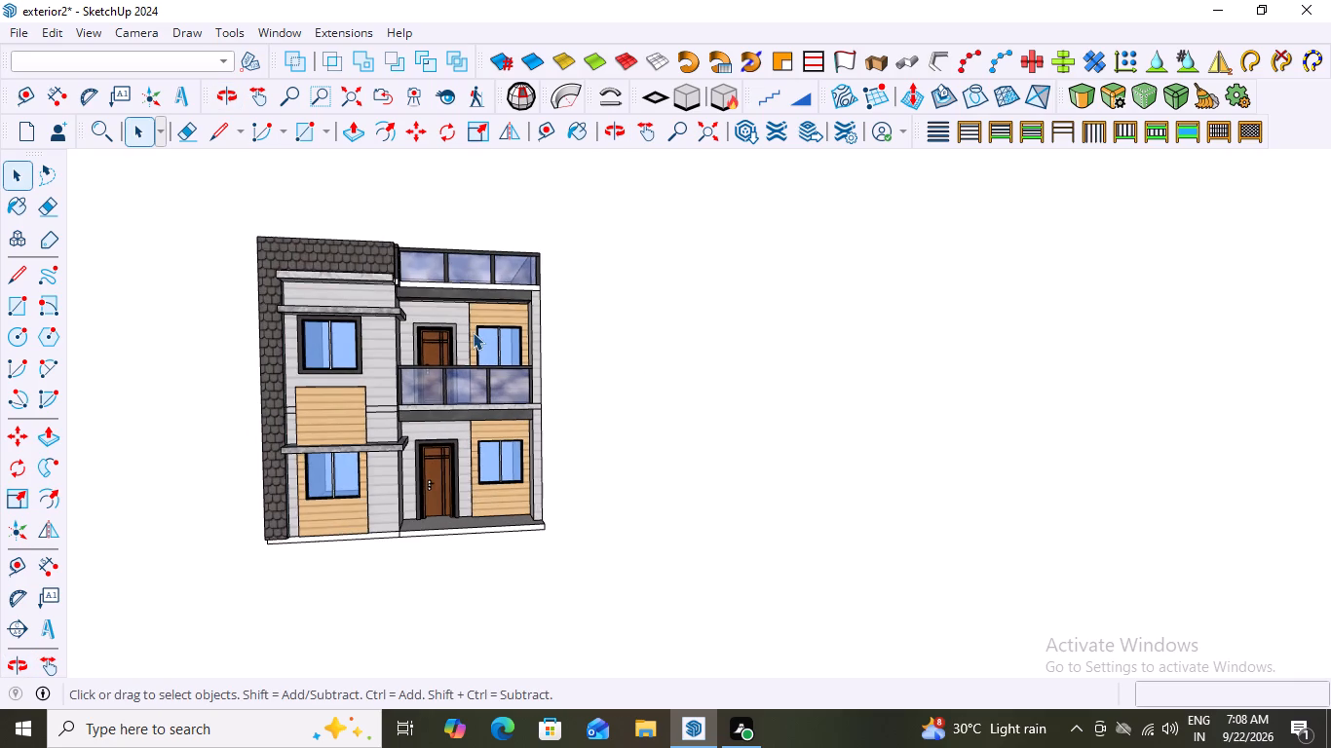
{"action": "scroll", "coordinate": [473, 332], "scroll_direction": "up", "scroll_amount": 1}
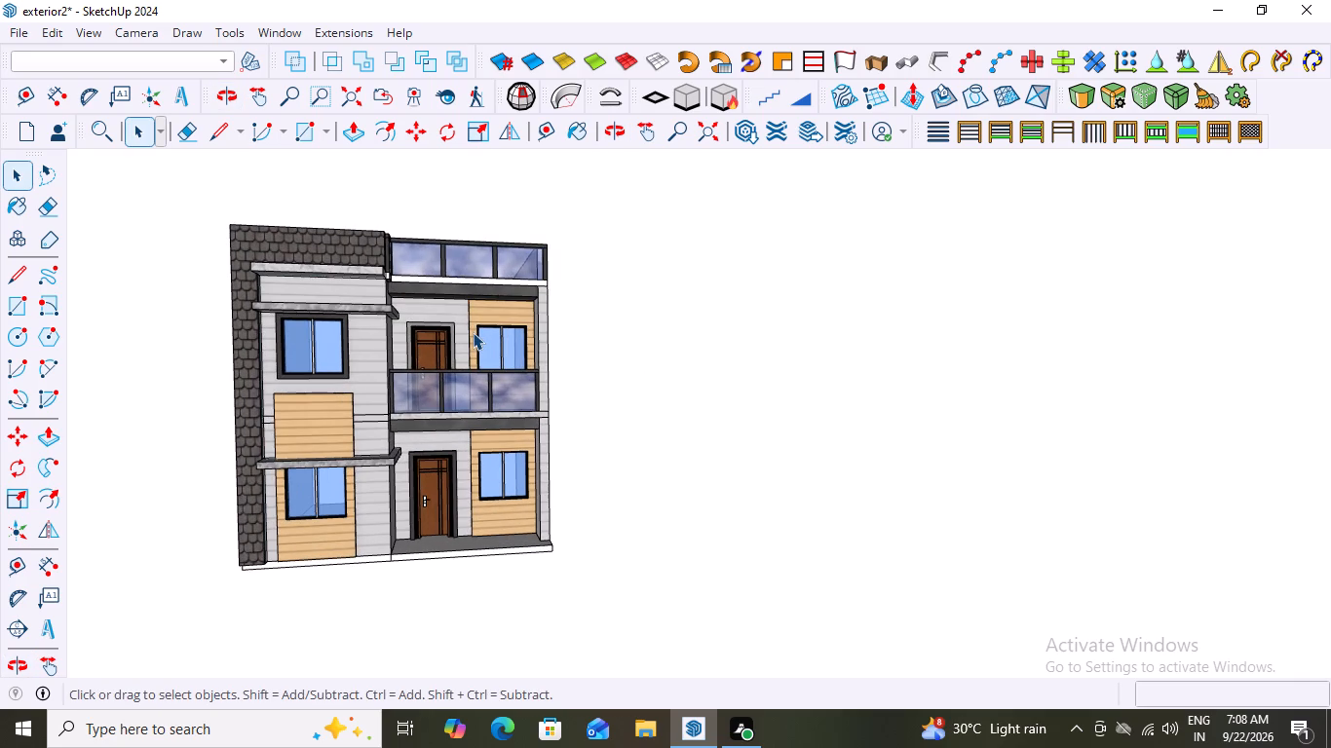
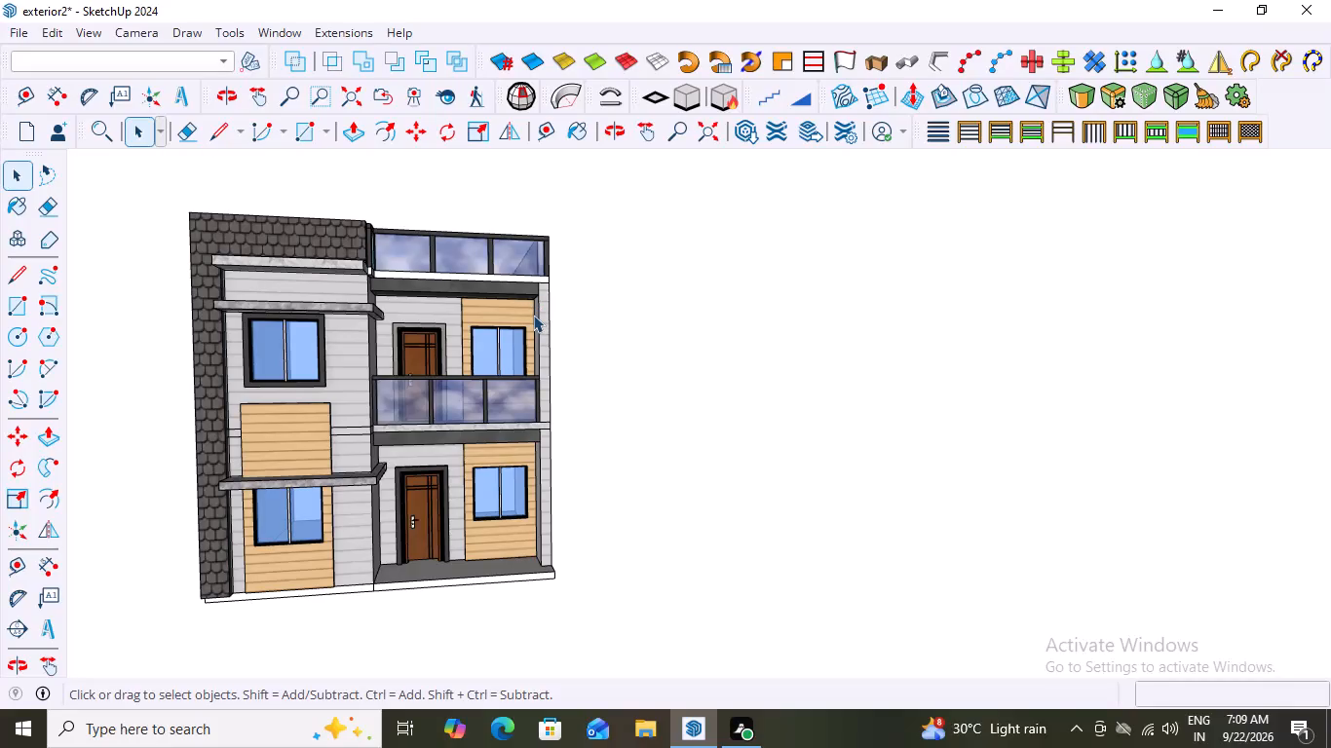
Examine the whole house exterior from straight ahead, from an elevated angle and towards the side wall.
{"action": "scroll", "coordinate": [533, 315], "scroll_direction": "down", "scroll_amount": 5}
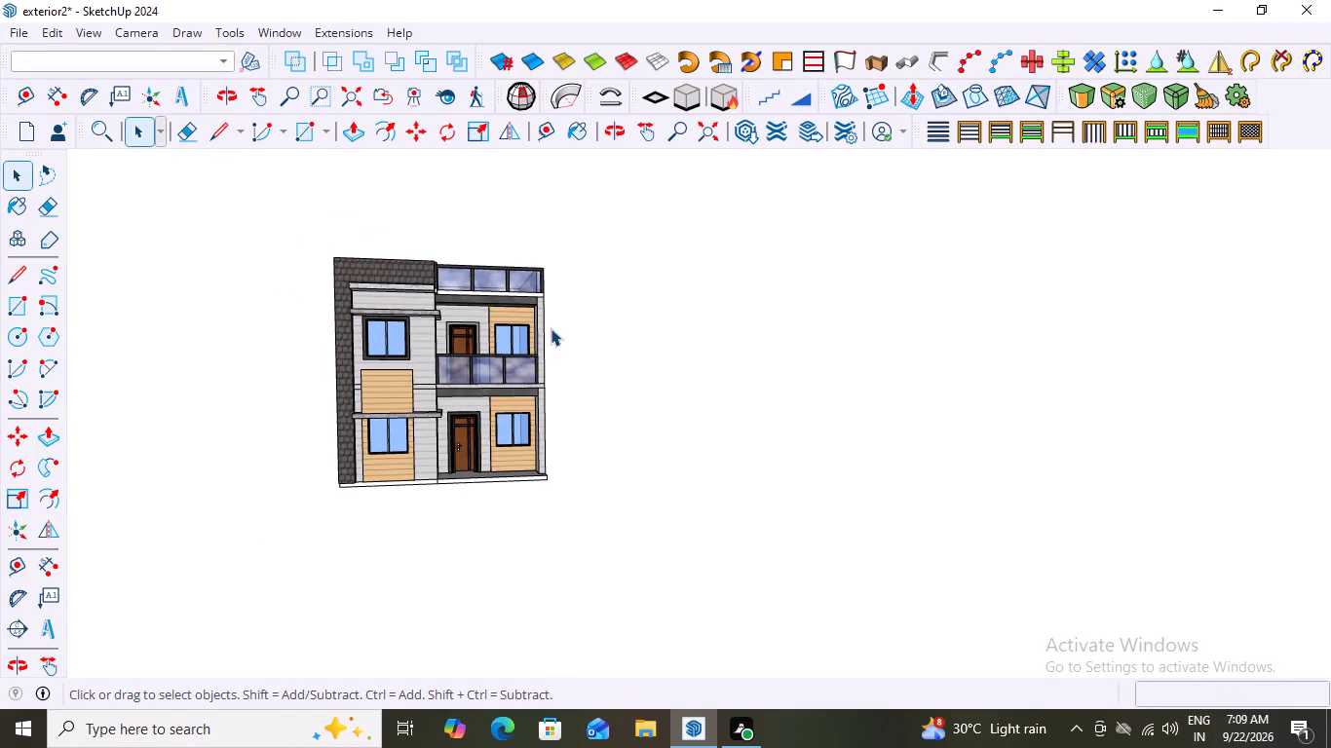
{"action": "middle_click_drag", "start_coordinate": [551, 328], "coordinate": [558, 424]}
{"action": "scroll", "coordinate": [558, 424], "scroll_direction": "down", "scroll_amount": 7}
{"action": "middle_click_drag", "start_coordinate": [611, 462], "coordinate": [391, 429]}
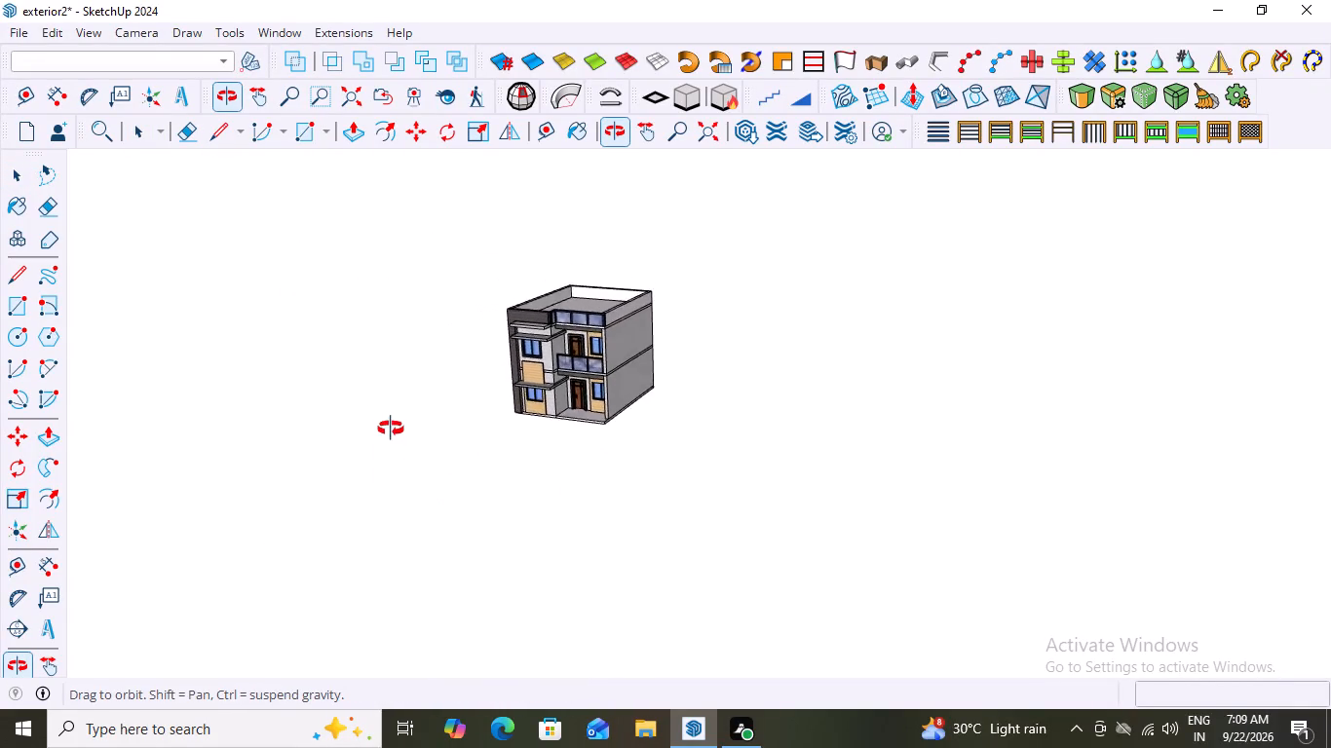
{"action": "middle_click_drag", "start_coordinate": [391, 429], "coordinate": [604, 403]}
{"action": "scroll", "coordinate": [461, 373], "scroll_direction": "up", "scroll_amount": 2}
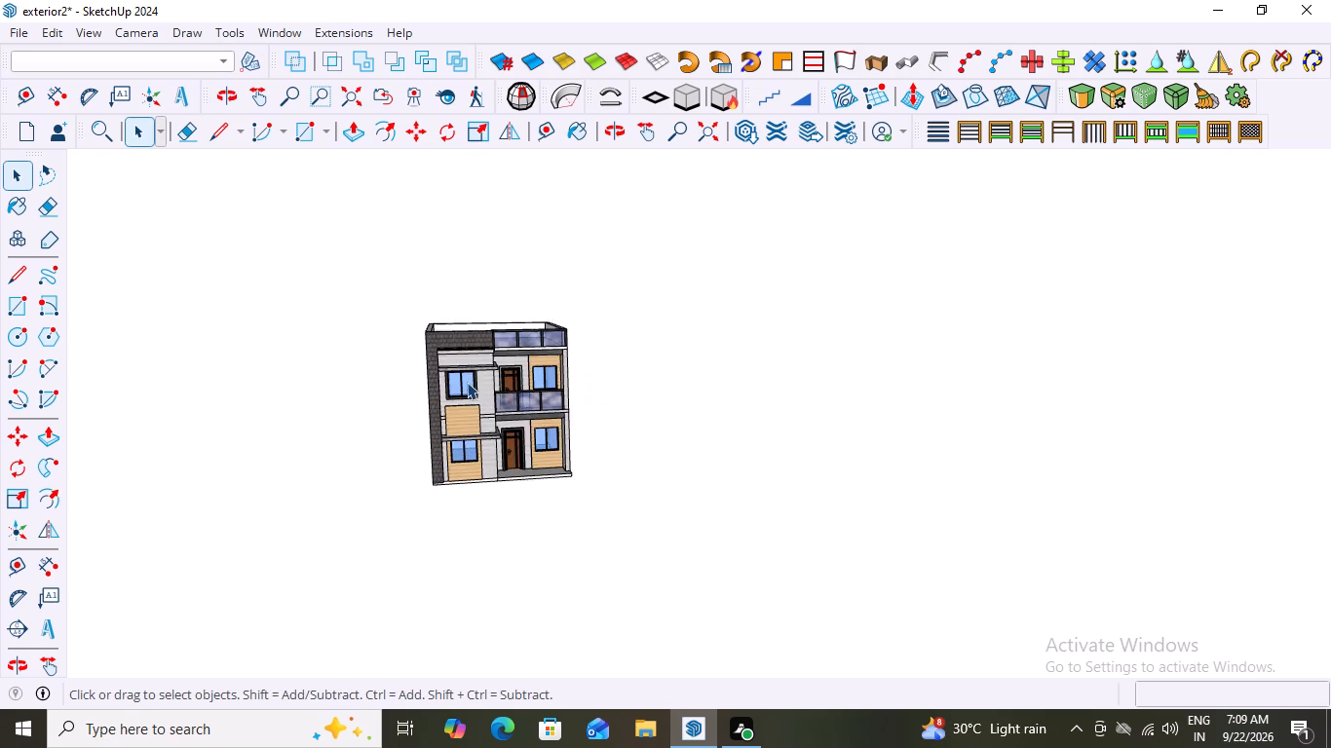
{"action": "scroll", "coordinate": [475, 389], "scroll_direction": "up", "scroll_amount": 5}
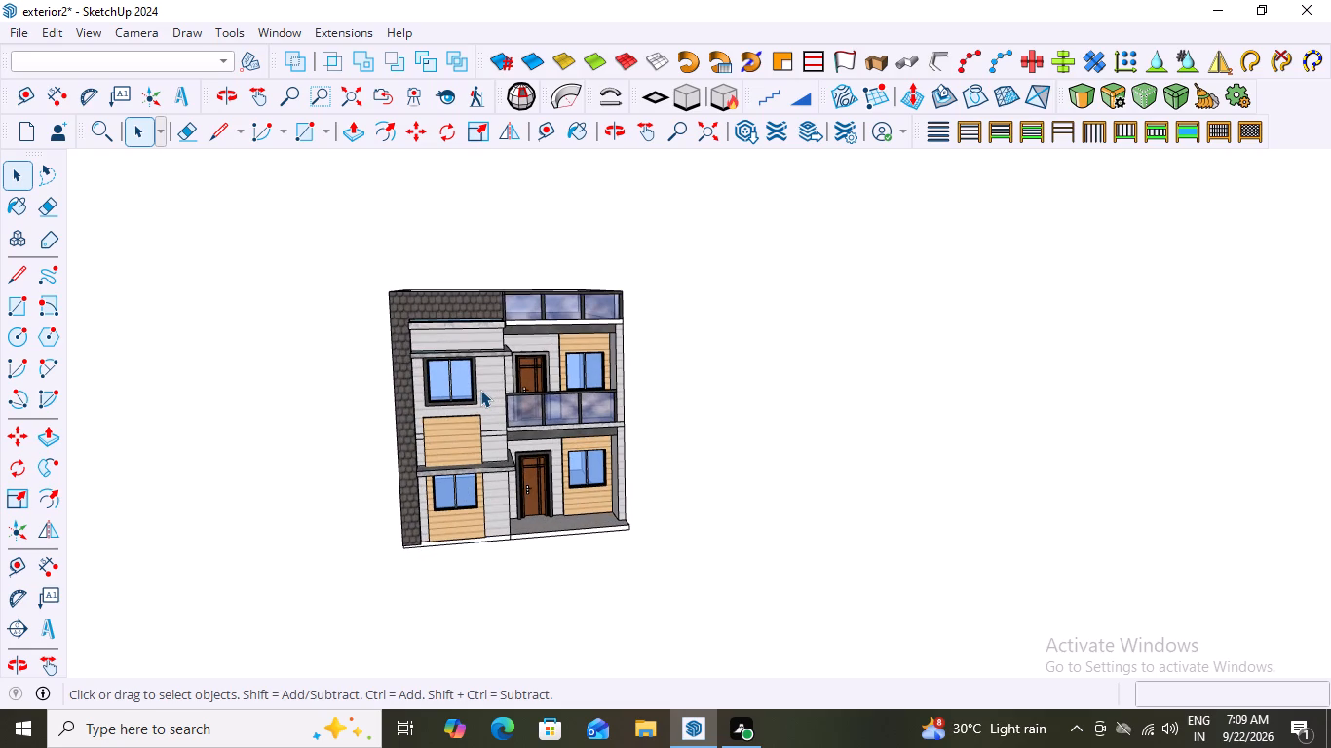
{"action": "scroll", "coordinate": [485, 430], "scroll_direction": "down", "scroll_amount": 8}
{"action": "middle_click_drag", "start_coordinate": [588, 529], "coordinate": [529, 536]}
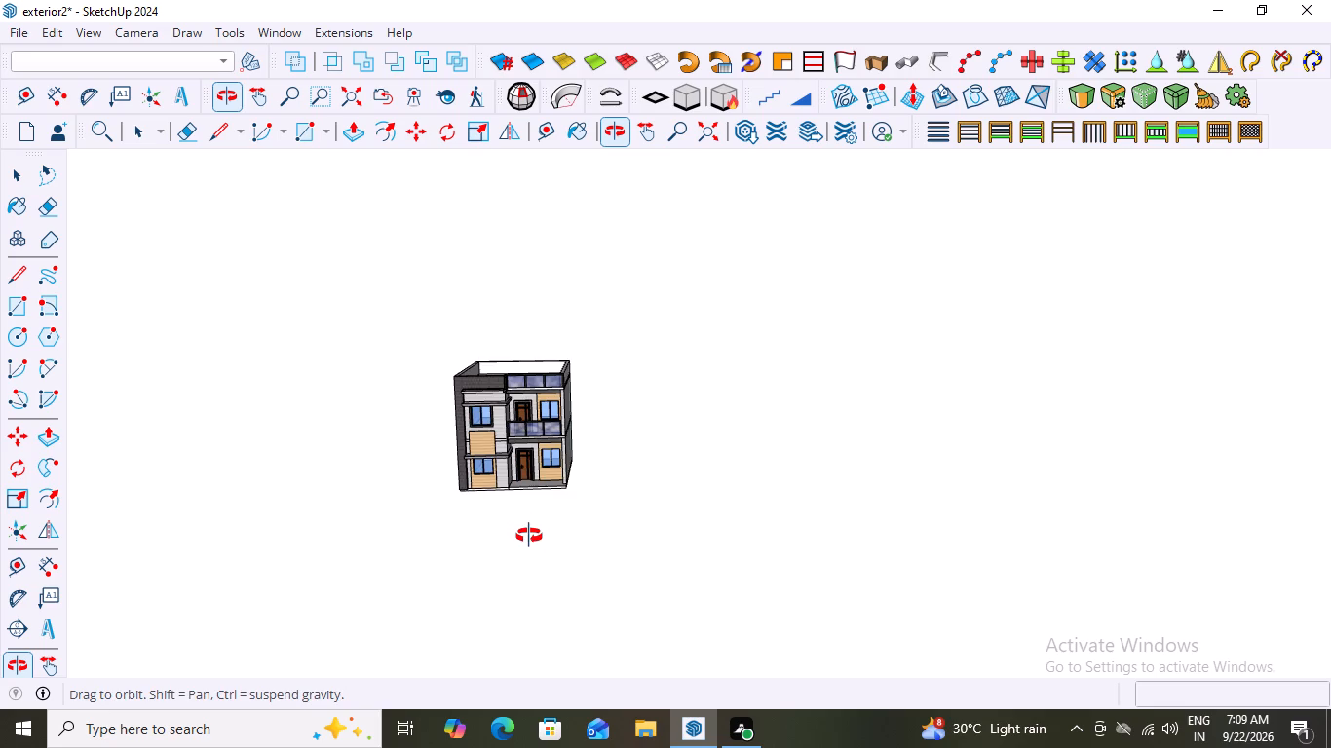
{"action": "middle_click_drag", "start_coordinate": [529, 536], "coordinate": [548, 547]}
{"action": "scroll", "coordinate": [548, 547], "scroll_direction": "down", "scroll_amount": 6}
{"action": "scroll", "coordinate": [476, 453], "scroll_direction": "up", "scroll_amount": 12}
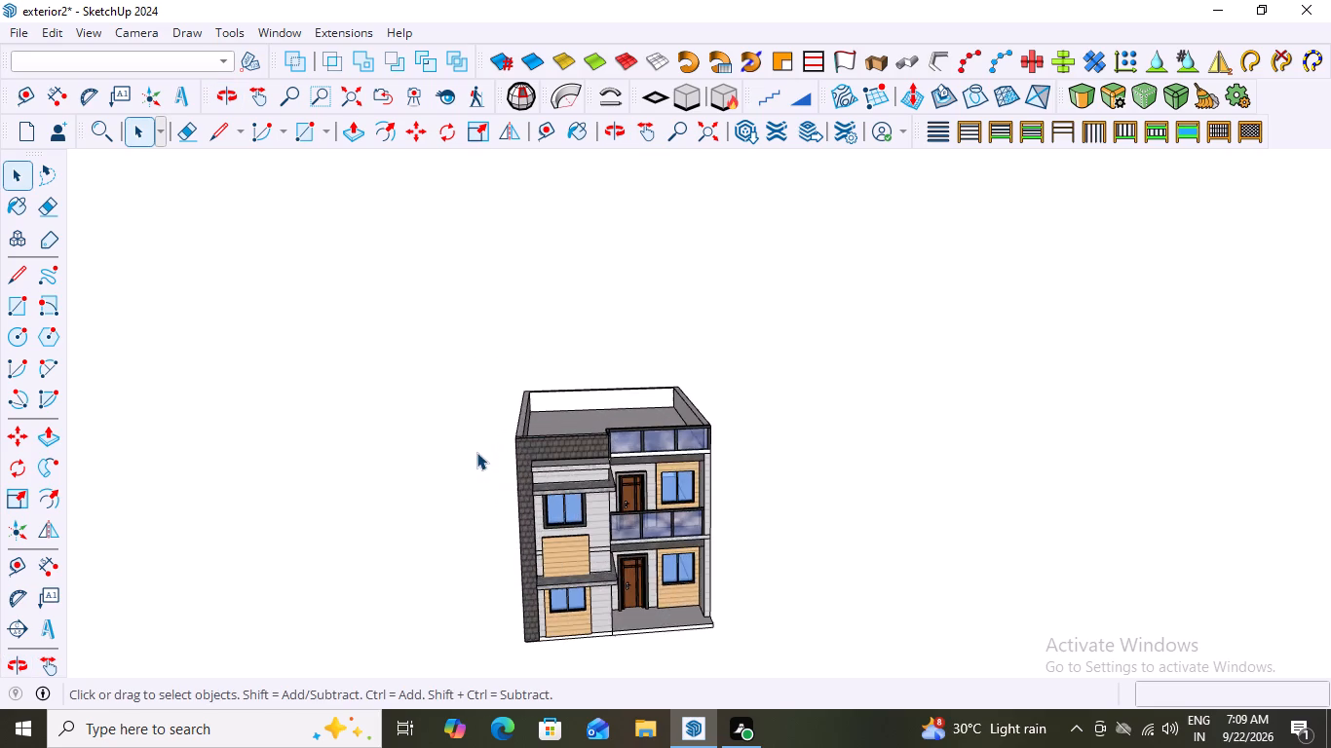
{"action": "scroll", "coordinate": [487, 460], "scroll_direction": "down", "scroll_amount": 10}
{"action": "middle_click", "coordinate": [494, 452]}
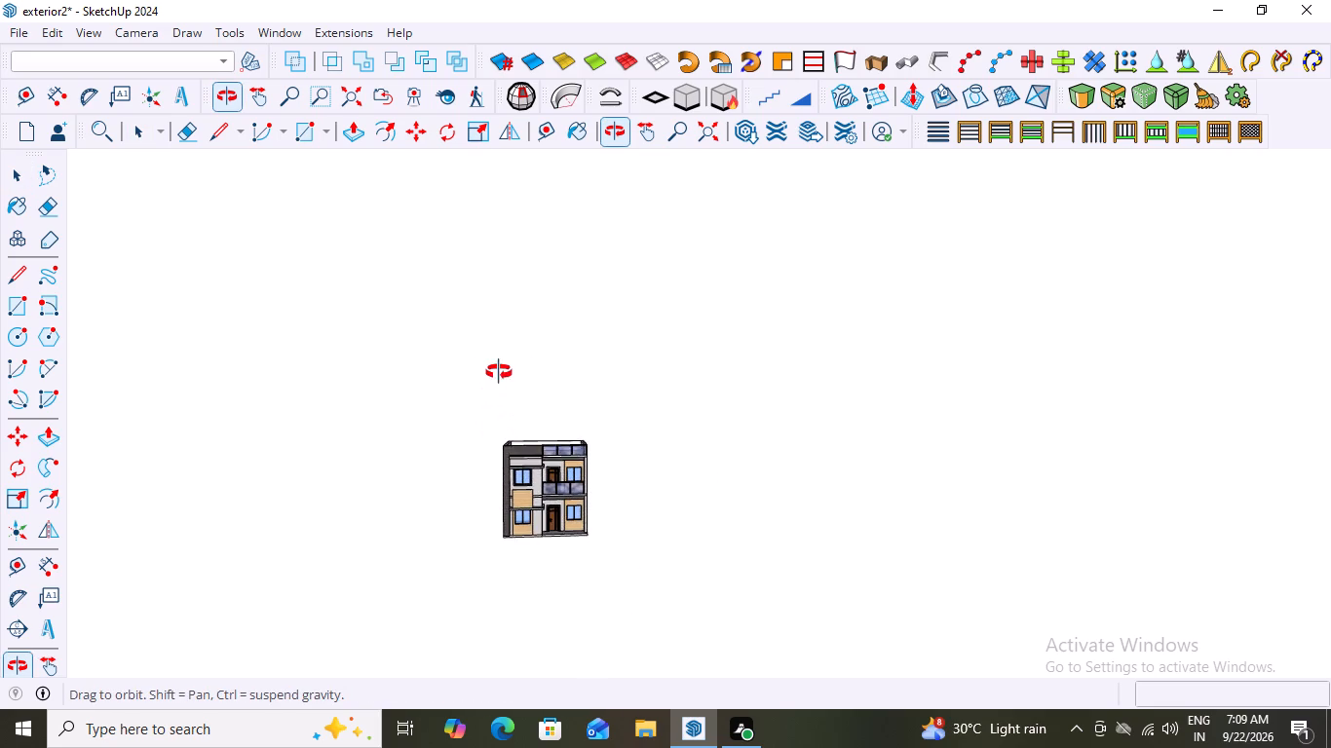
{"action": "scroll", "coordinate": [555, 545], "scroll_direction": "up", "scroll_amount": 14}
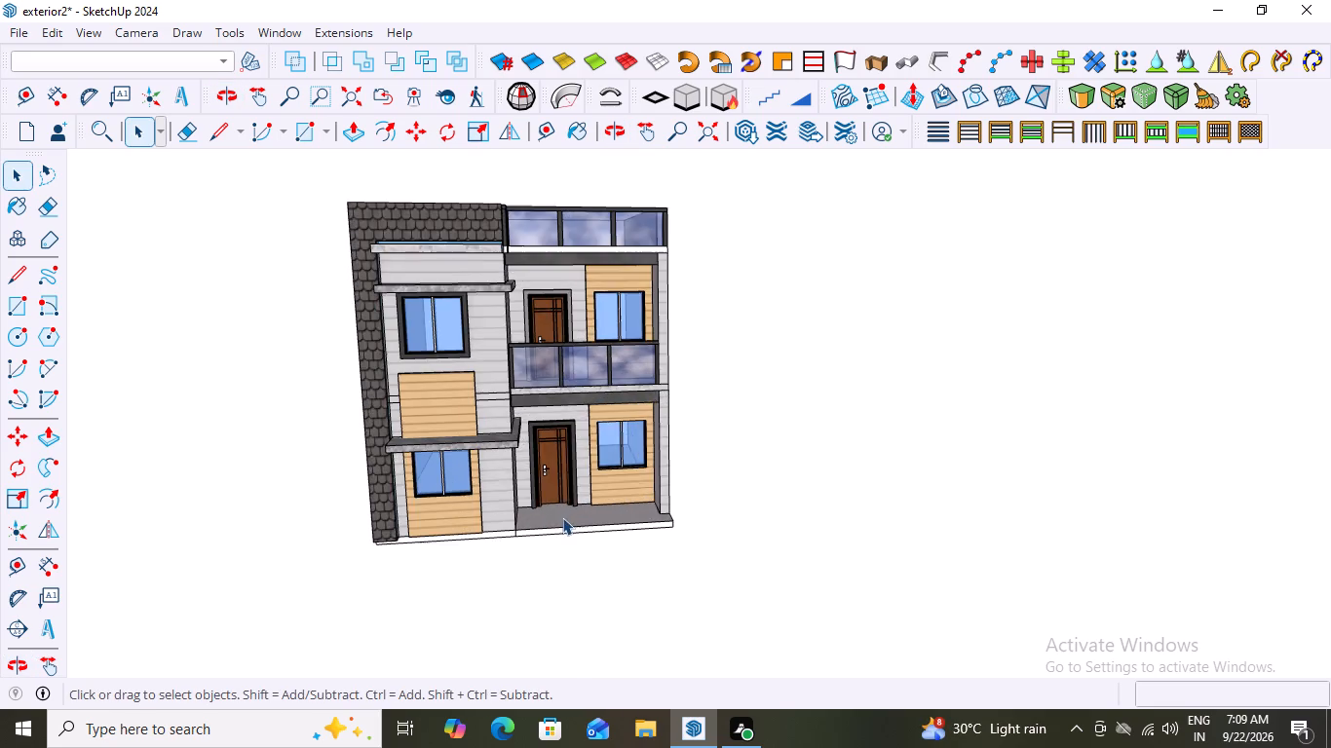
{"action": "middle_click_drag", "start_coordinate": [521, 517], "coordinate": [484, 493]}
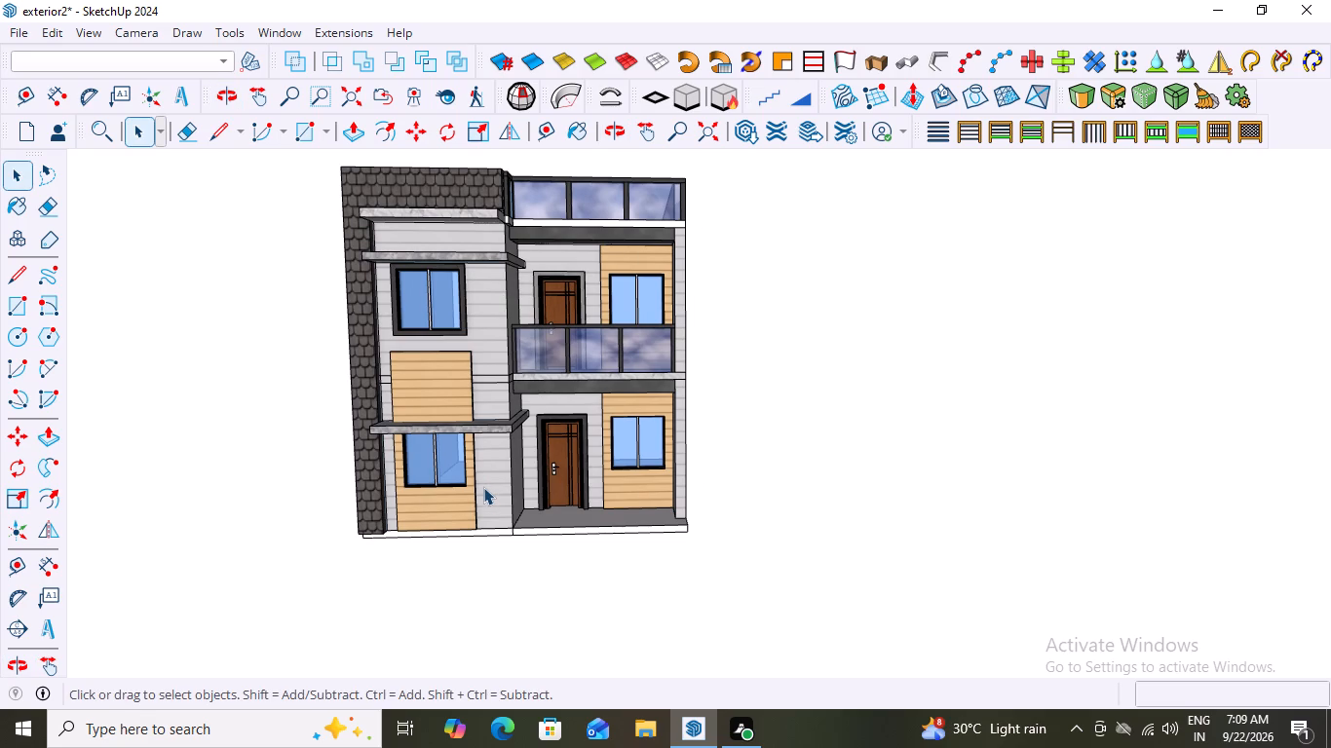
{"action": "scroll", "coordinate": [483, 487], "scroll_direction": "down", "scroll_amount": 4}
{"action": "scroll", "coordinate": [570, 511], "scroll_direction": "up", "scroll_amount": 2}
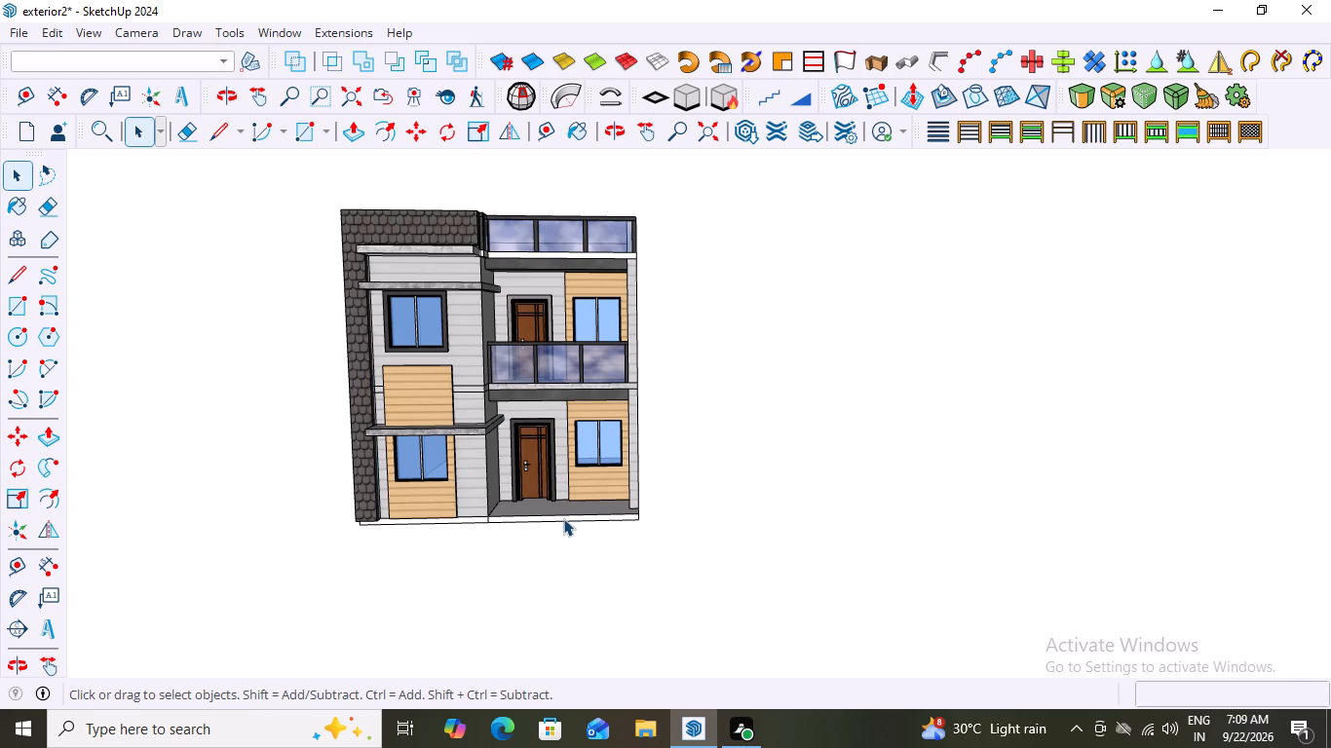
Review the front facade, roof parapet and side wall of the house from a distance and from the front.
{"action": "scroll", "coordinate": [561, 527], "scroll_direction": "down", "scroll_amount": 1}
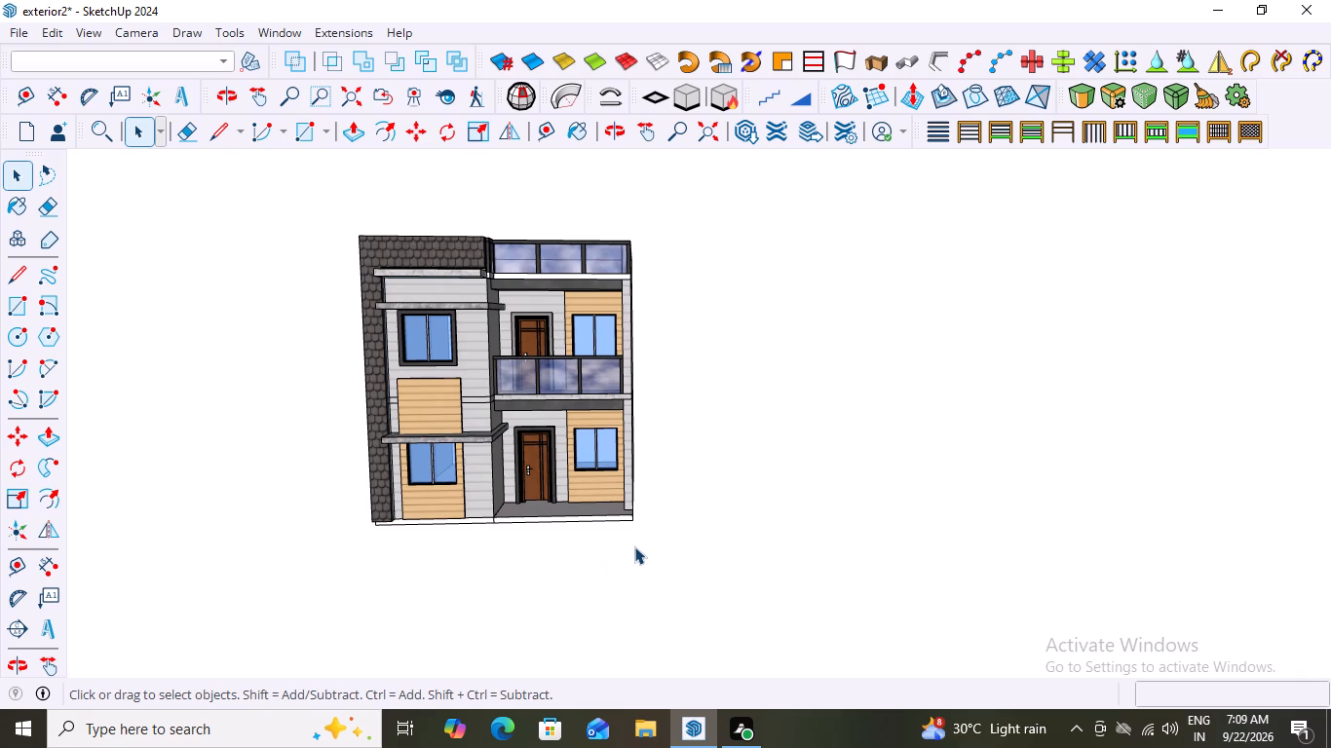
{"action": "middle_click_drag", "start_coordinate": [670, 528], "coordinate": [697, 557]}
{"action": "scroll", "coordinate": [701, 556], "scroll_direction": "down", "scroll_amount": 4}
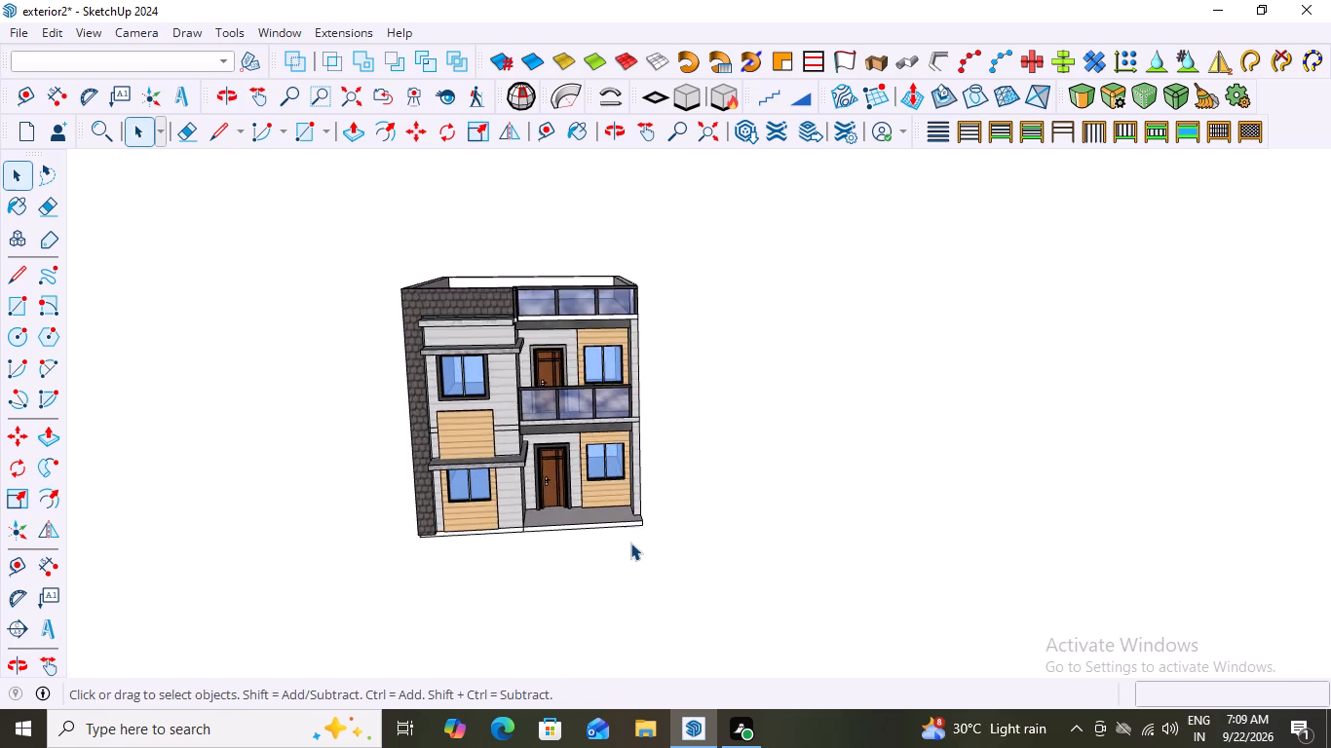
{"action": "scroll", "coordinate": [630, 542], "scroll_direction": "down", "scroll_amount": 6}
{"action": "middle_click_drag", "start_coordinate": [654, 542], "coordinate": [674, 565]}
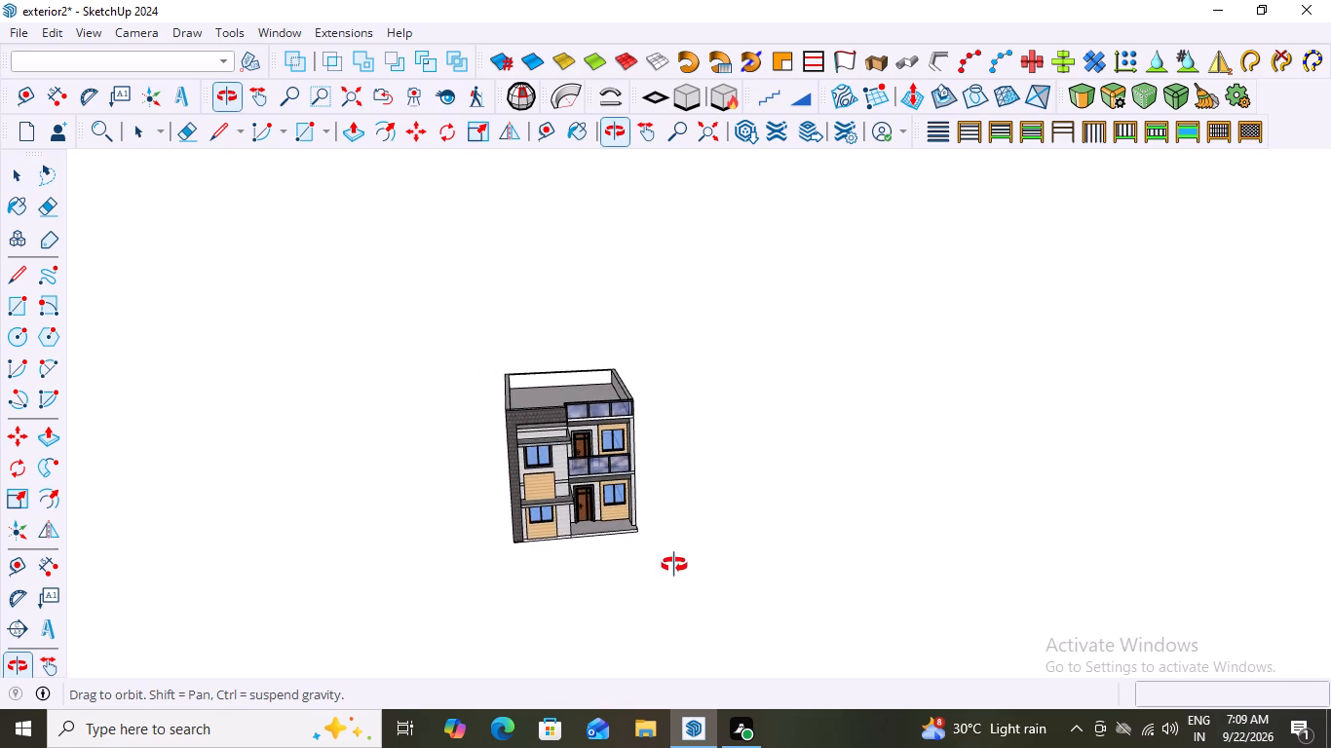
{"action": "middle_click_drag", "start_coordinate": [674, 565], "coordinate": [618, 567]}
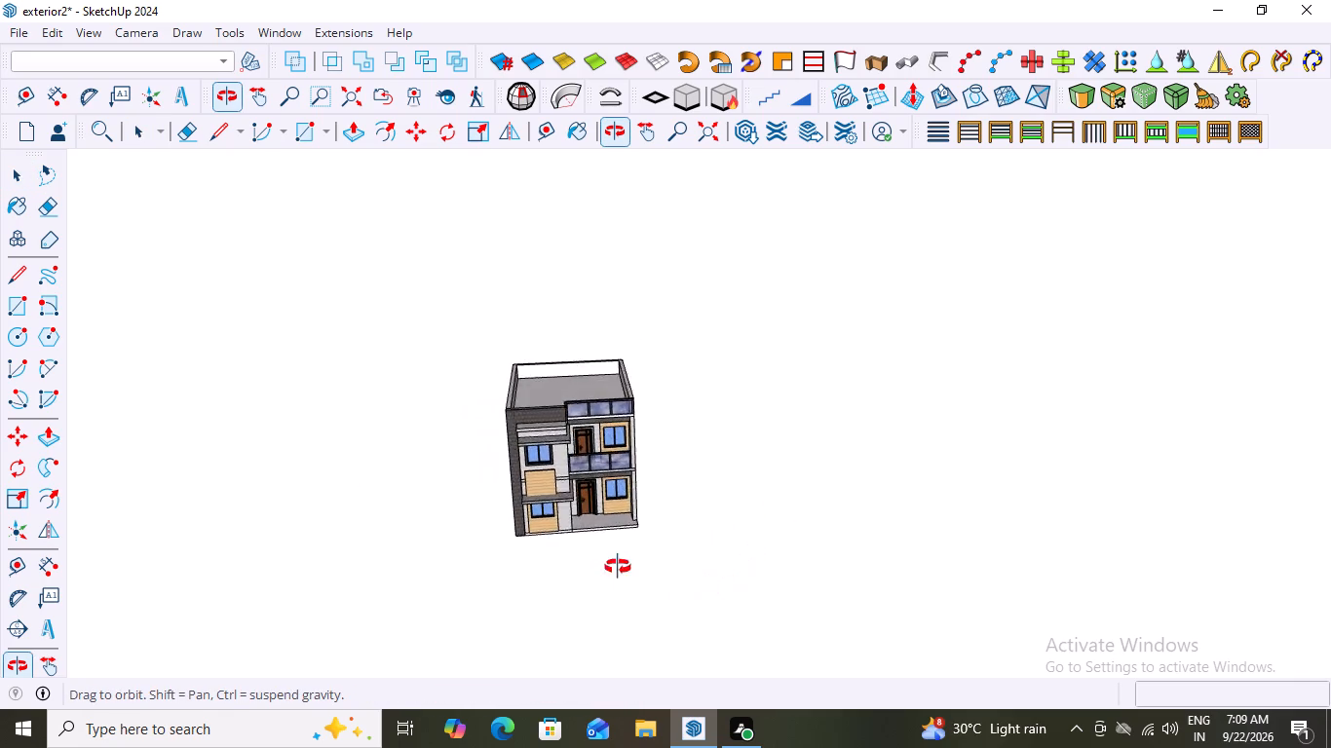
{"action": "middle_click_drag", "start_coordinate": [618, 567], "coordinate": [553, 498]}
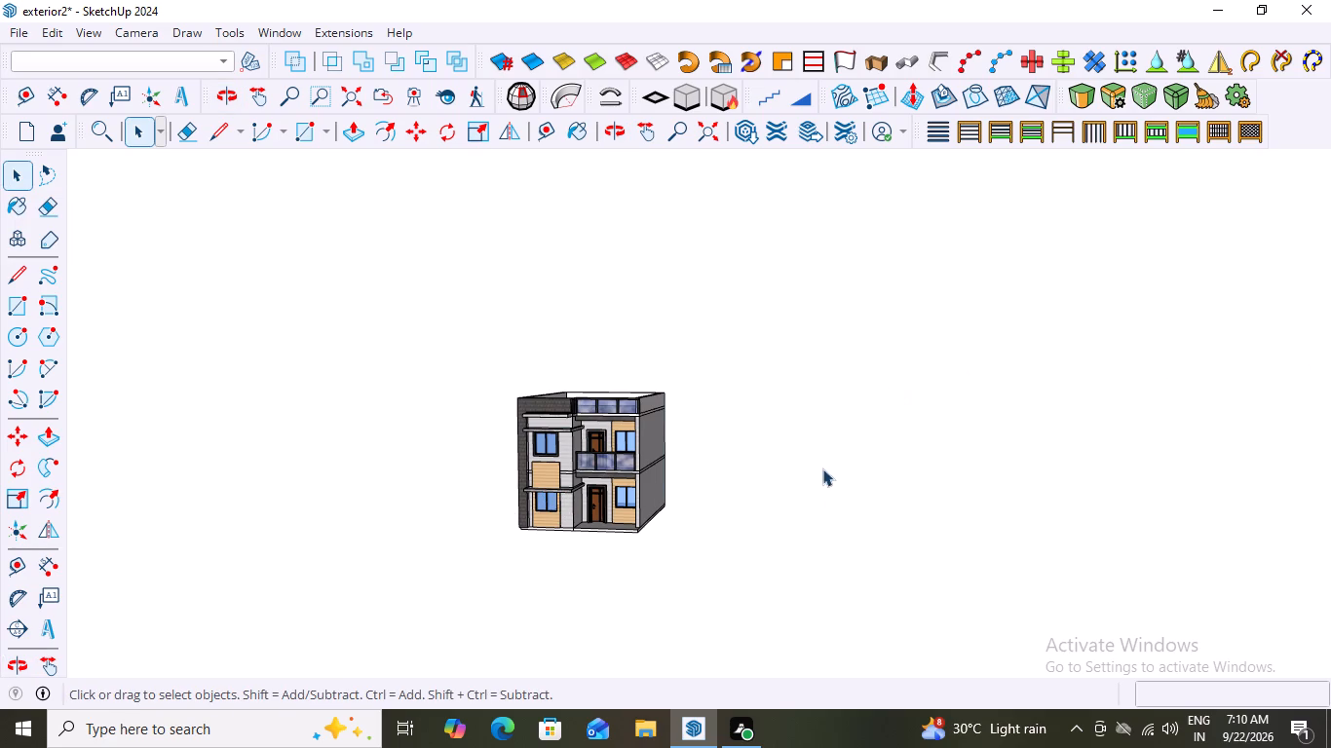
{"action": "scroll", "coordinate": [779, 489], "scroll_direction": "down", "scroll_amount": 3}
{"action": "middle_click_drag", "start_coordinate": [725, 481], "coordinate": [795, 514]}
{"action": "scroll", "coordinate": [650, 526], "scroll_direction": "up", "scroll_amount": 11}
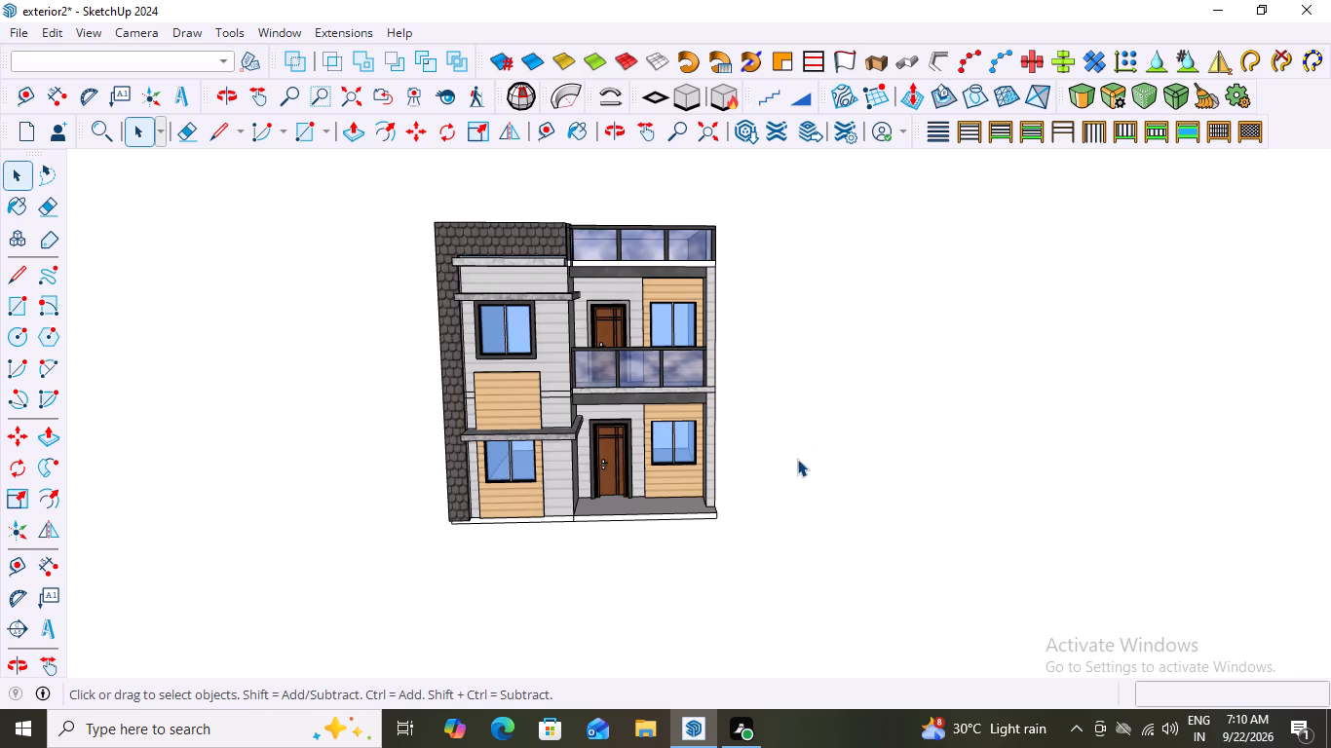
Open the house group for editing and place a guide line 4' from the base slab's front bottom edge.
{"action": "double_click", "coordinate": [669, 513]}
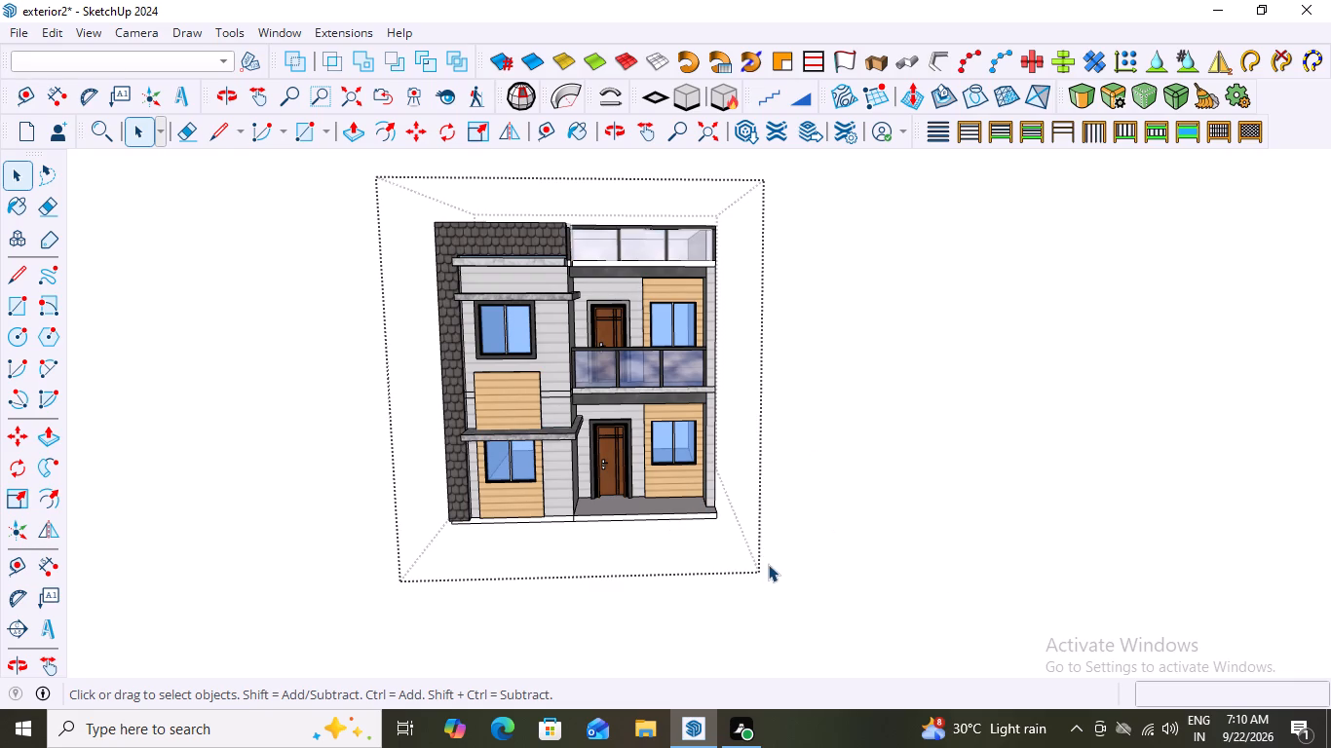
{"action": "key", "text": "t"}
{"action": "scroll", "coordinate": [590, 547], "scroll_direction": "up", "scroll_amount": 2}
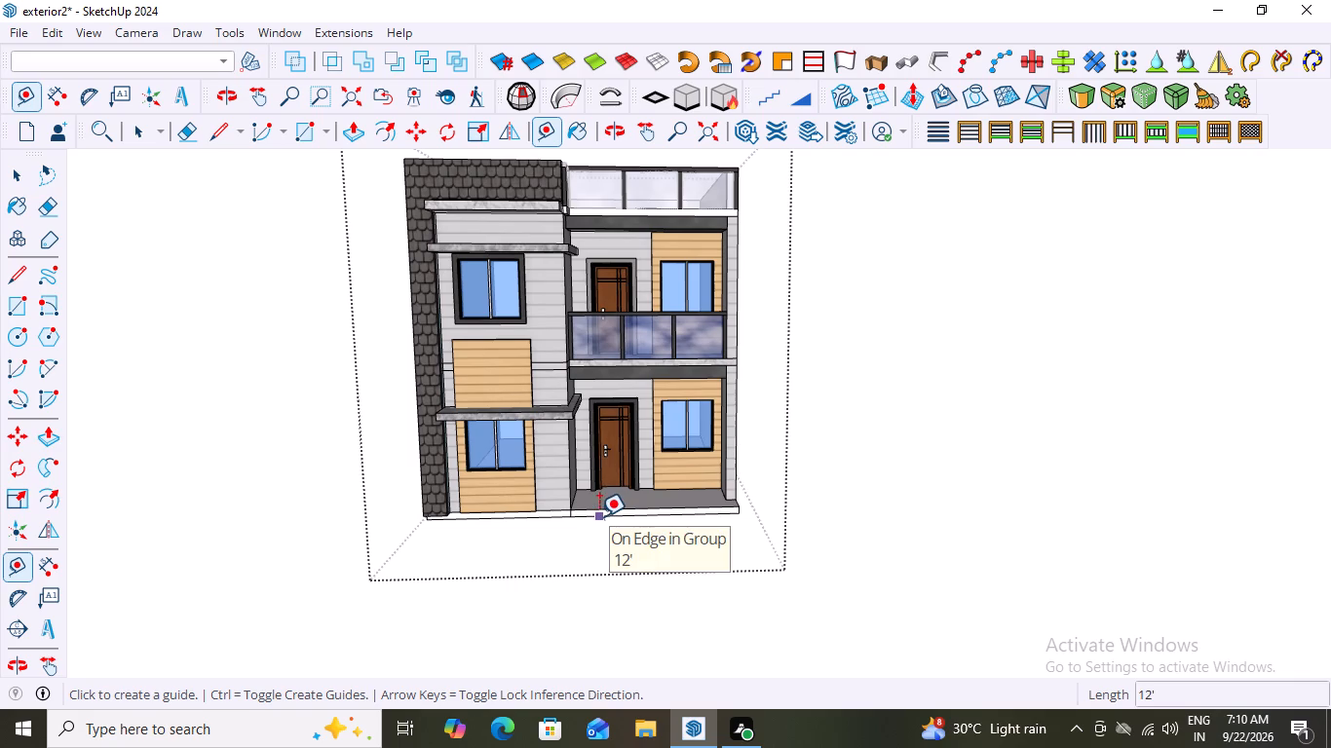
{"action": "left_click", "coordinate": [599, 516]}
{"action": "scroll", "coordinate": [589, 588], "scroll_direction": "down", "scroll_amount": 2}
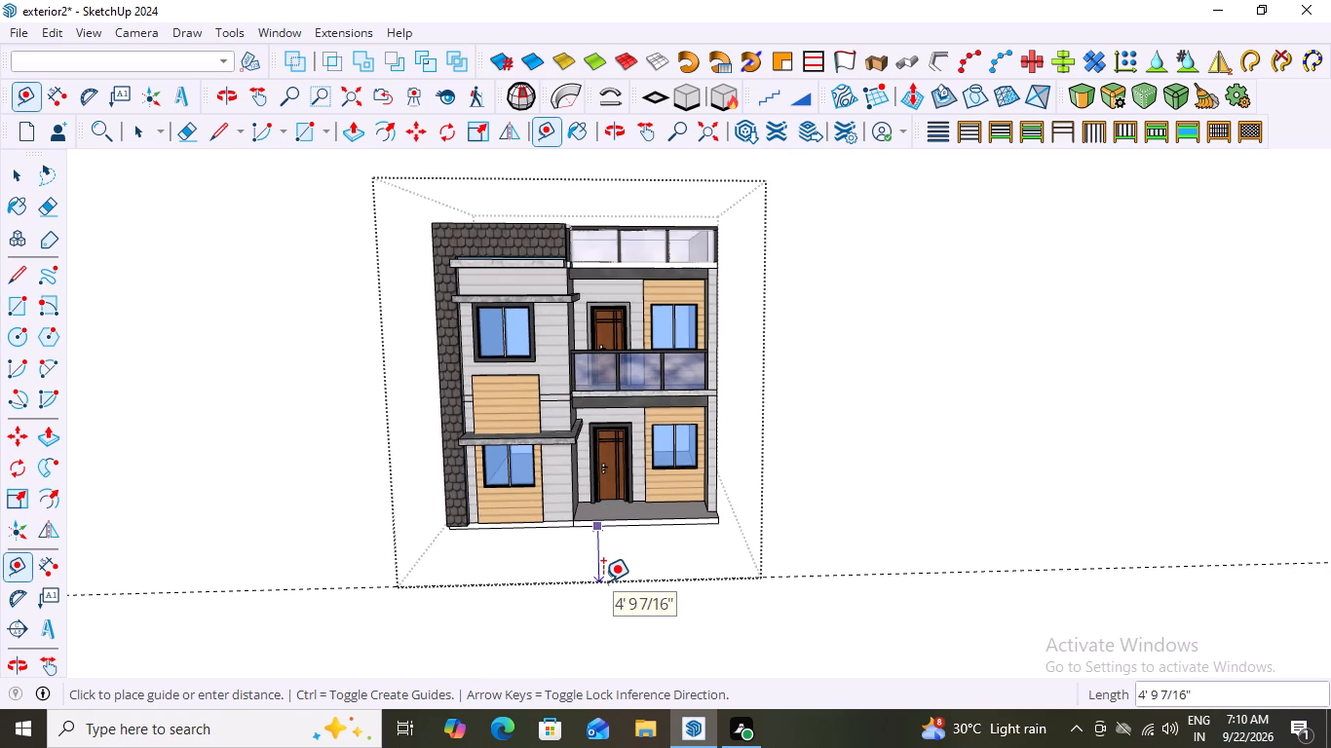
{"action": "type", "text": "4'"}
{"action": "key", "text": "Return"}
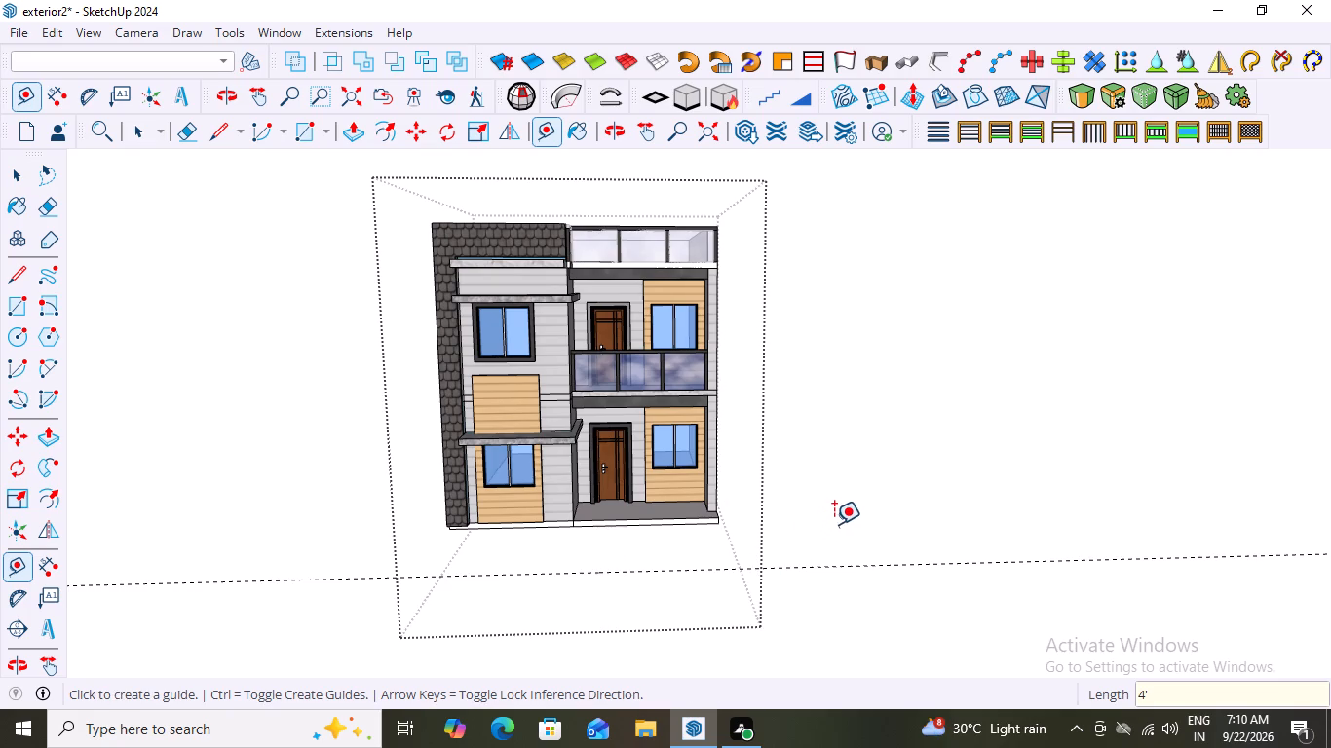
Place a guide line 4' outward from the base edge of the side wall next to the porch.
{"action": "middle_click_drag", "start_coordinate": [749, 526], "coordinate": [580, 520]}
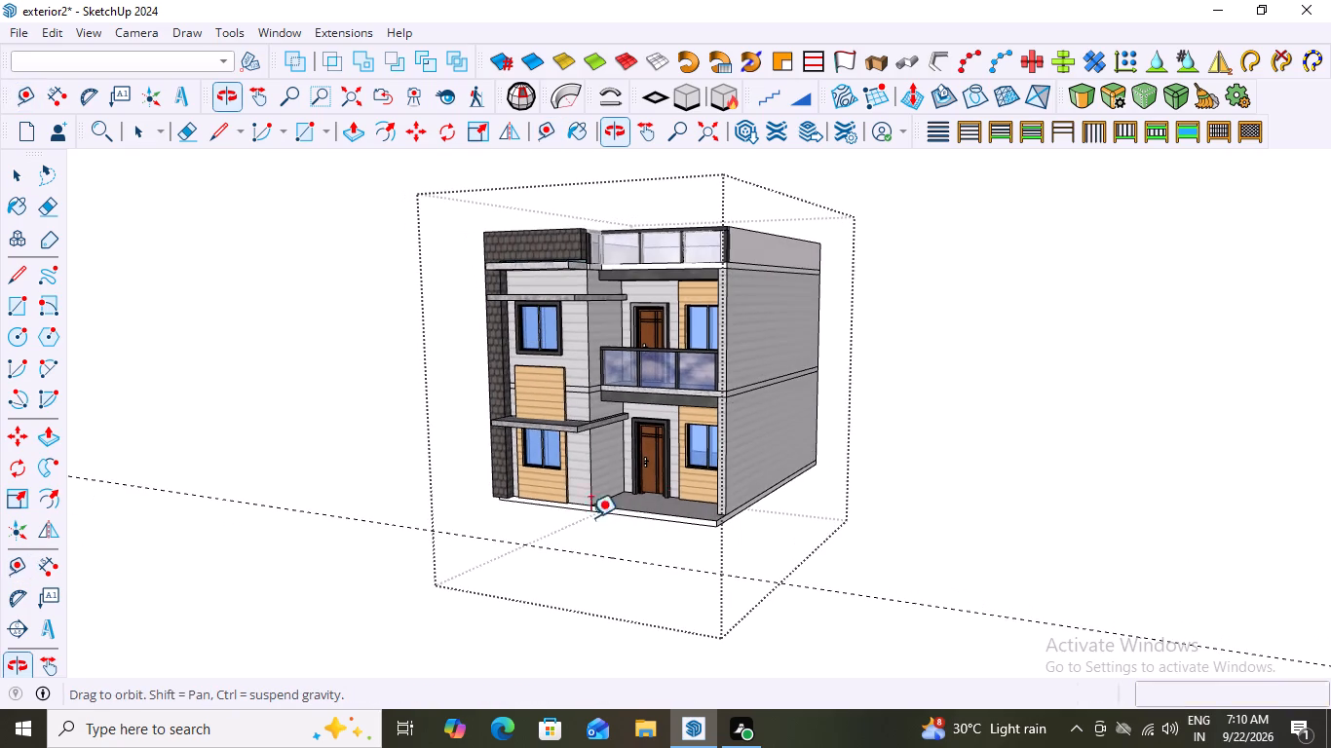
{"action": "scroll", "coordinate": [807, 527], "scroll_direction": "up", "scroll_amount": 5}
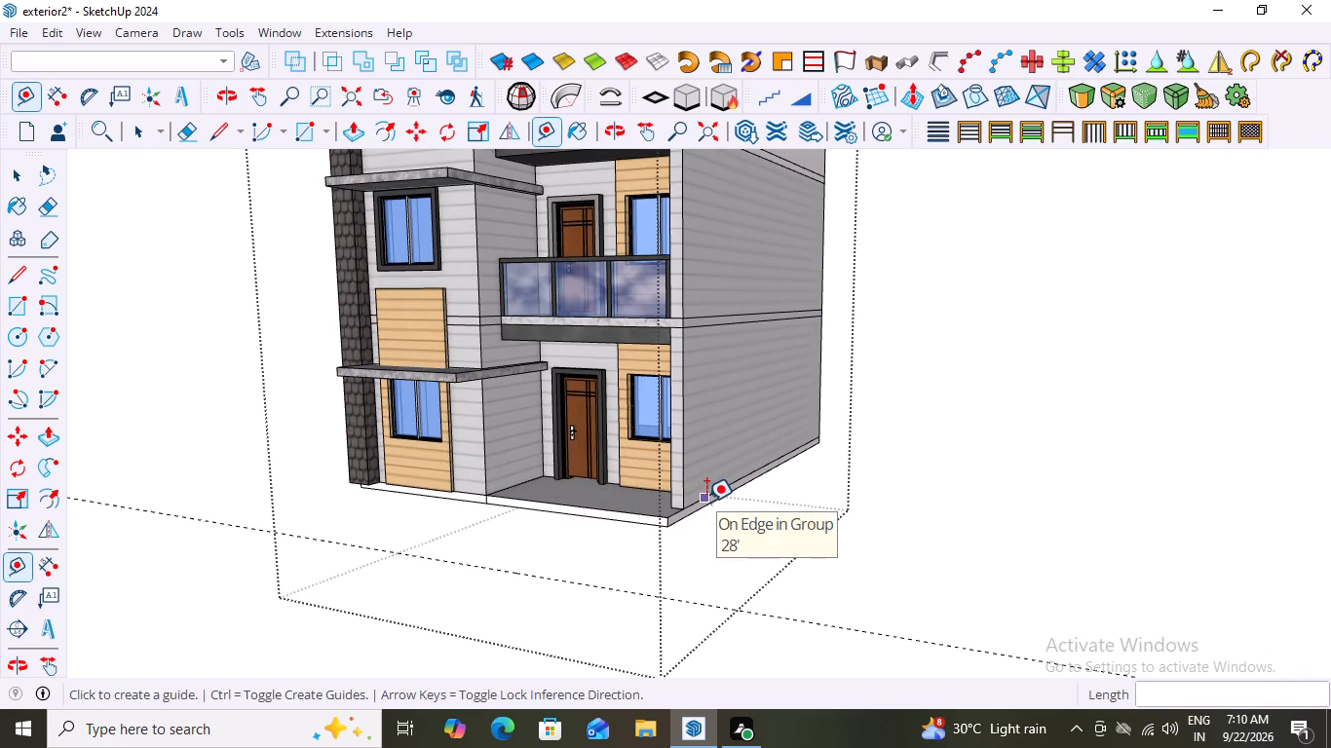
{"action": "left_click", "coordinate": [706, 502]}
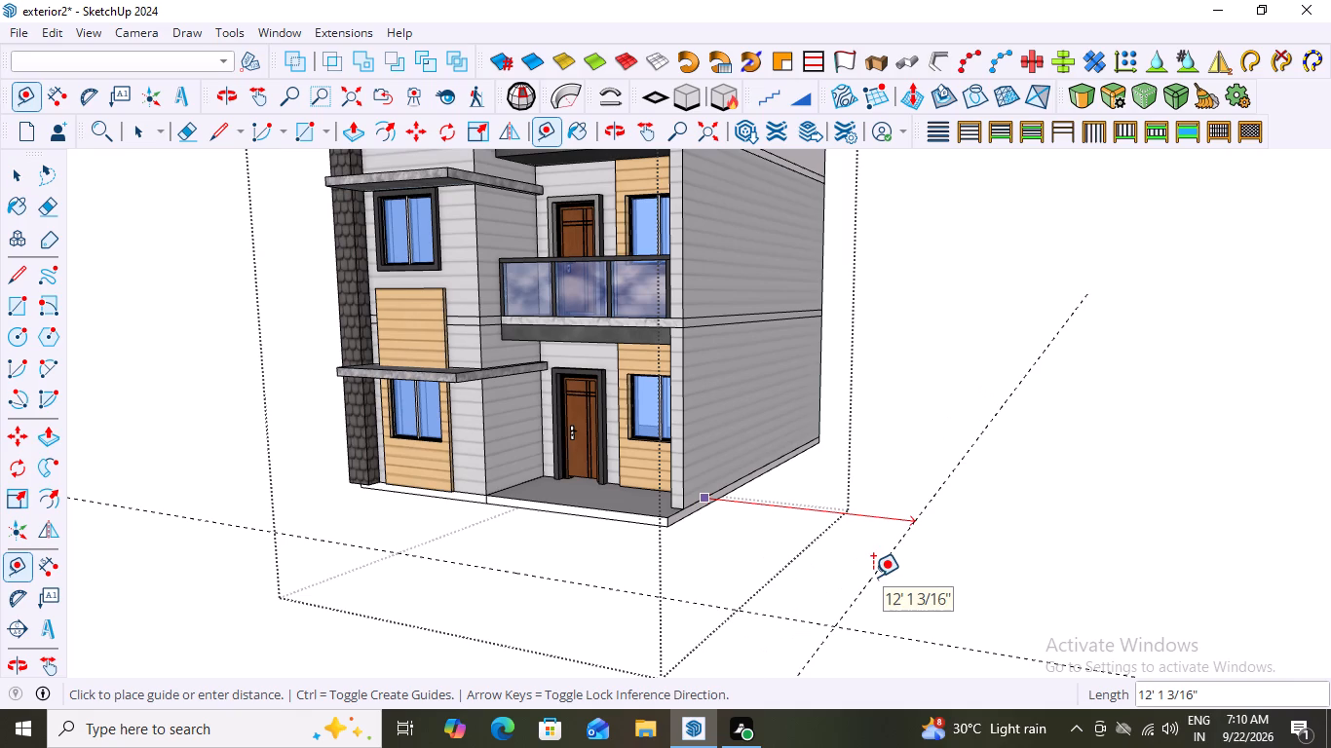
{"action": "type", "text": "4'"}
{"action": "key", "text": "Return"}
{"action": "scroll", "coordinate": [873, 577], "scroll_direction": "down", "scroll_amount": 2}
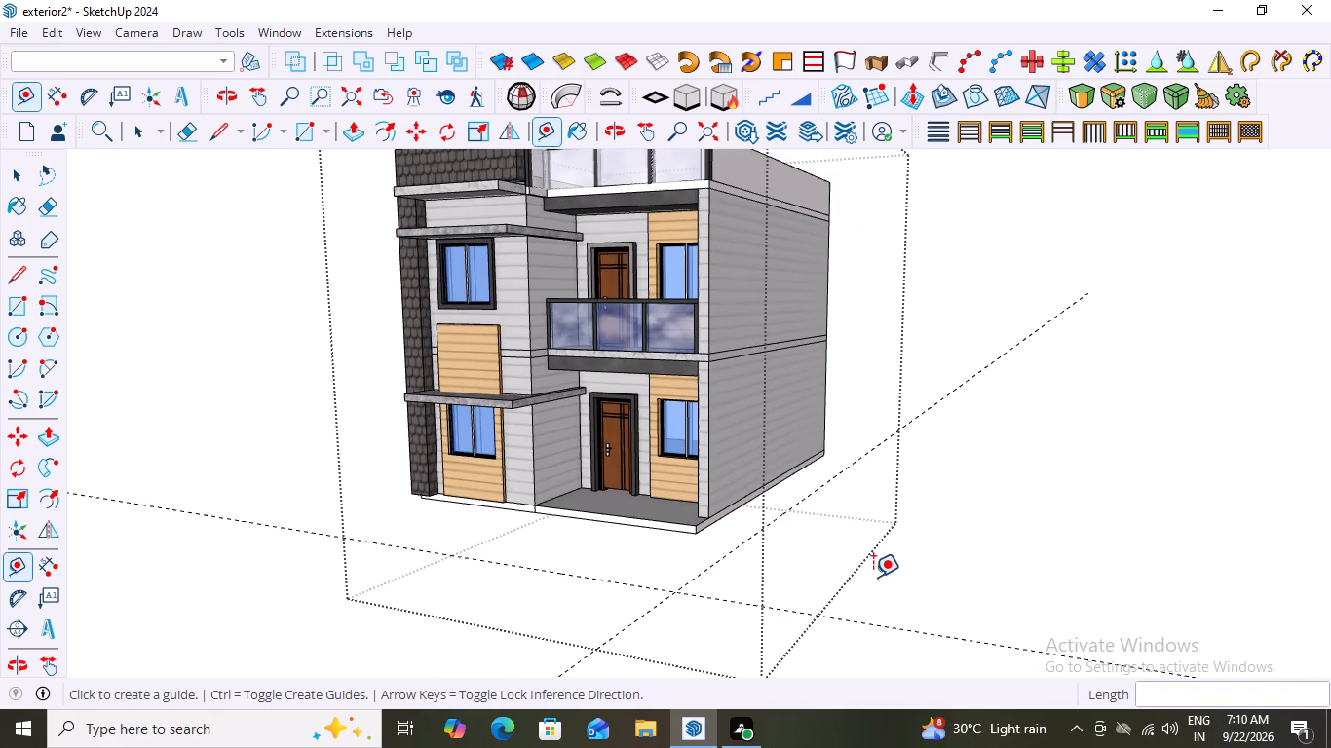
Place a guide line 4' outward from the base edge of the opposite side wall, beside the shingle-clad column.
{"action": "middle_click_drag", "start_coordinate": [874, 587], "coordinate": [983, 630]}
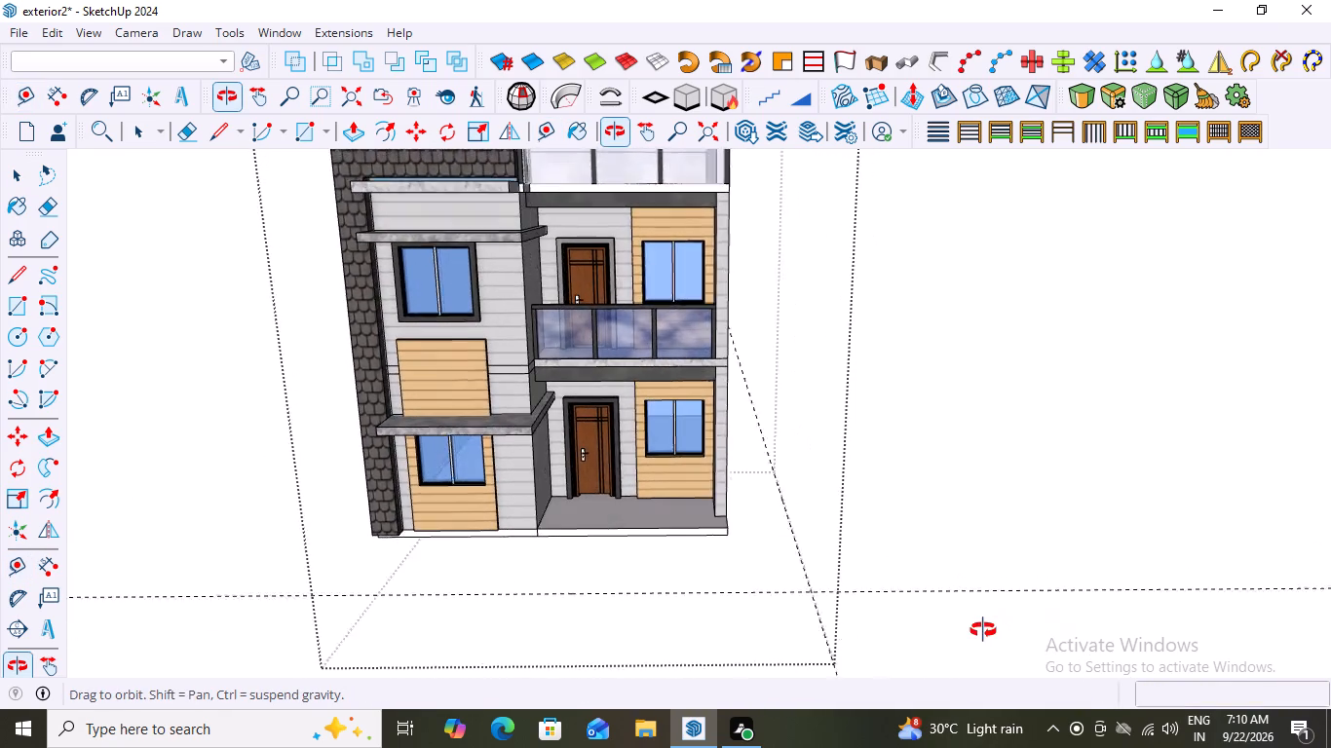
{"action": "middle_click_drag", "start_coordinate": [983, 630], "coordinate": [975, 630]}
{"action": "scroll", "coordinate": [860, 575], "scroll_direction": "down", "scroll_amount": 6}
{"action": "middle_click_drag", "start_coordinate": [565, 597], "coordinate": [576, 599]}
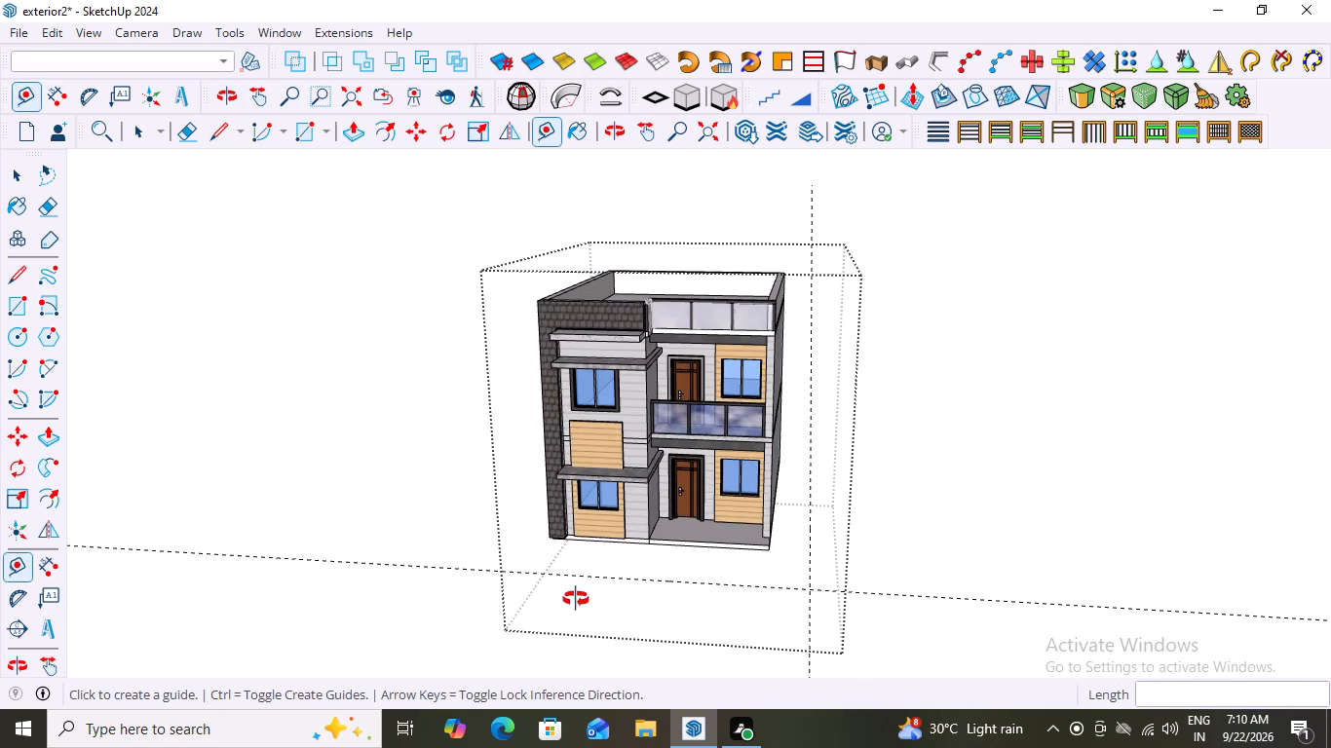
{"action": "middle_click_drag", "start_coordinate": [576, 599], "coordinate": [949, 543]}
{"action": "scroll", "coordinate": [740, 597], "scroll_direction": "down", "scroll_amount": 3}
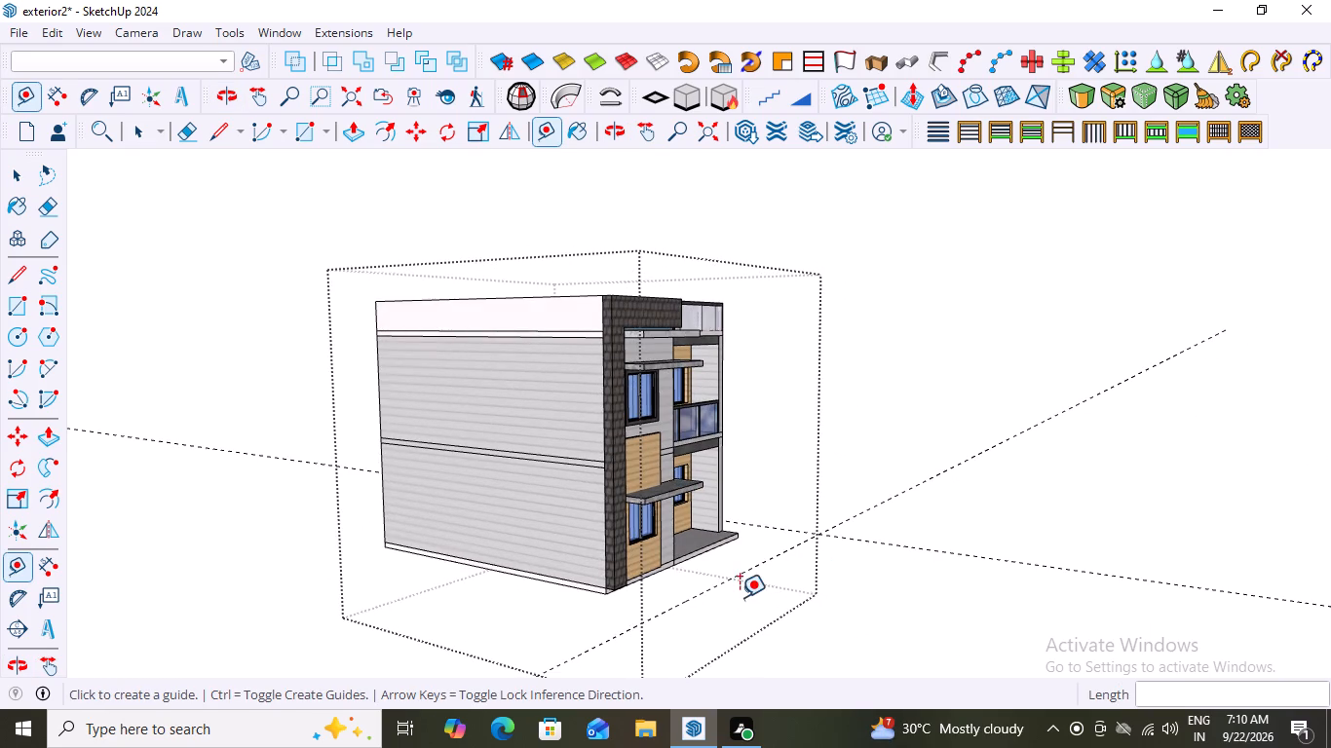
{"action": "scroll", "coordinate": [561, 637], "scroll_direction": "up", "scroll_amount": 9}
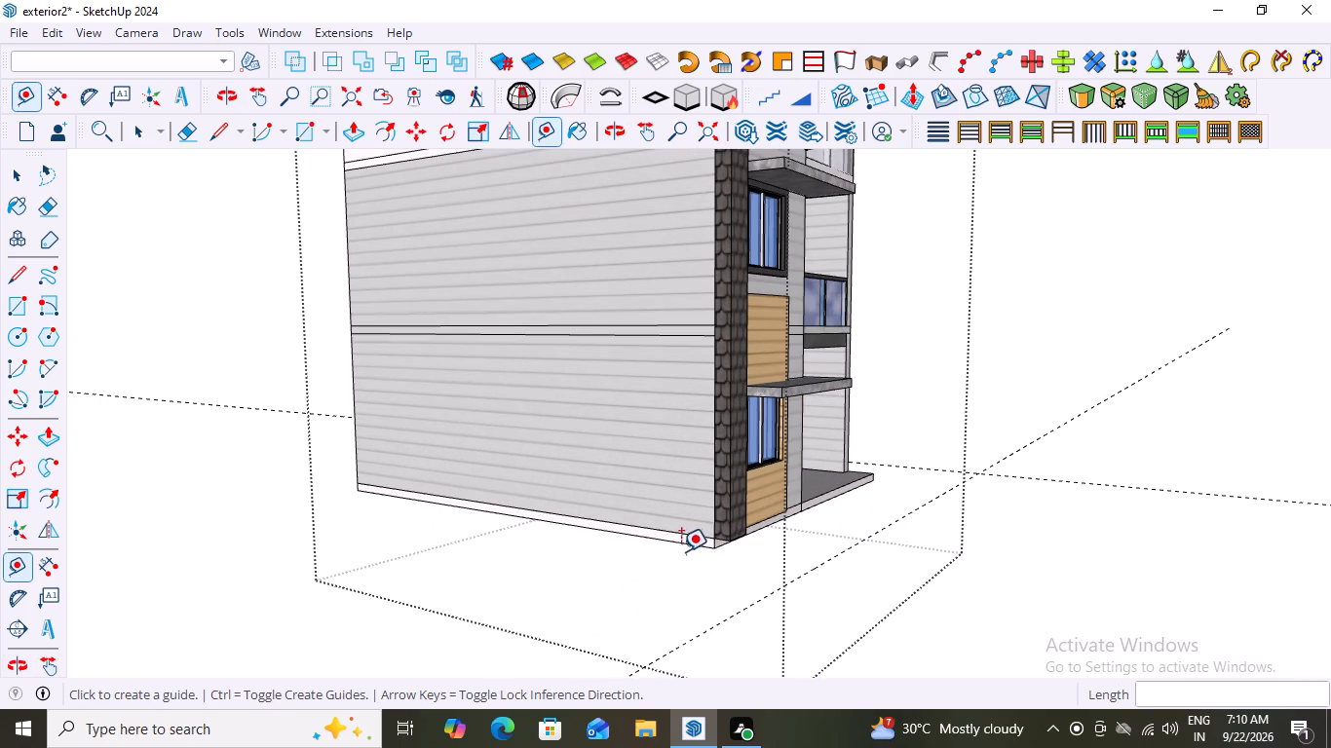
{"action": "left_click", "coordinate": [683, 545]}
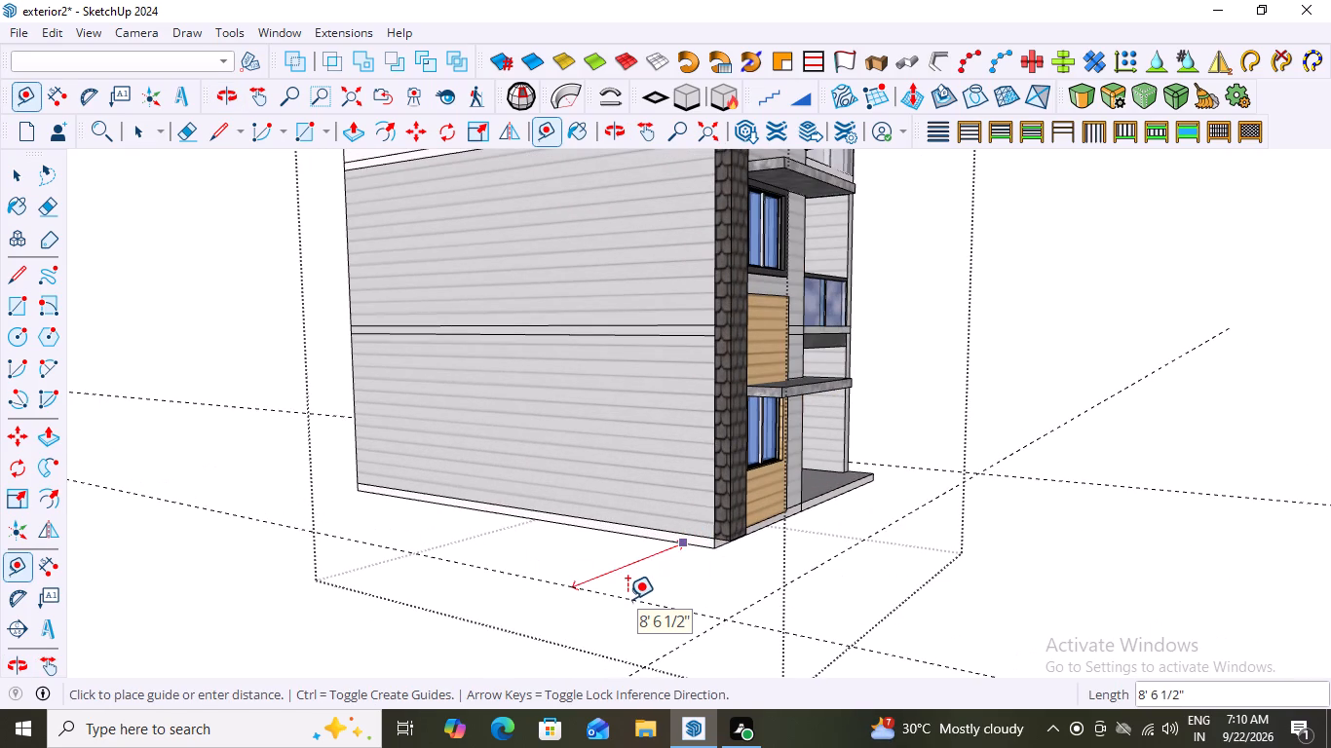
{"action": "type", "text": "4'"}
{"action": "key", "text": "Return"}
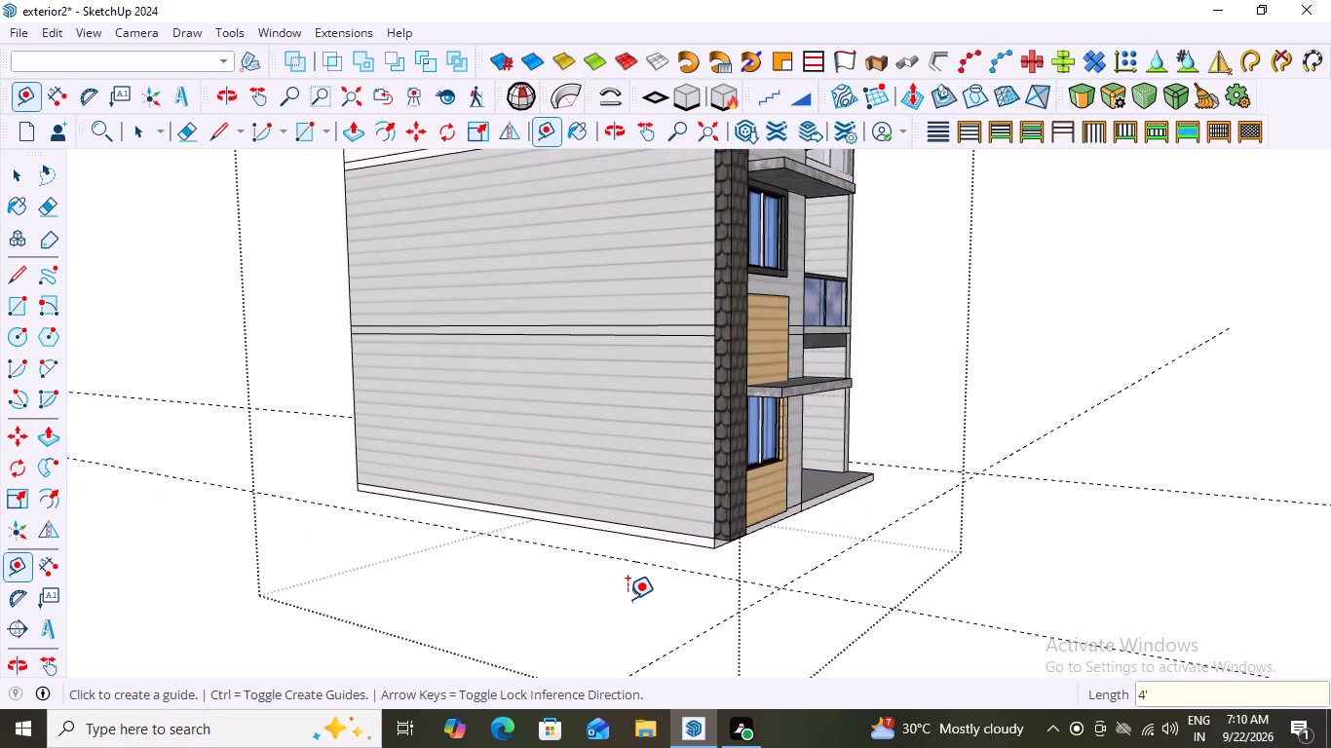
Place a guide line 4' outward from the base edge of the house's rear wall.
{"action": "scroll", "coordinate": [521, 567], "scroll_direction": "down", "scroll_amount": 12}
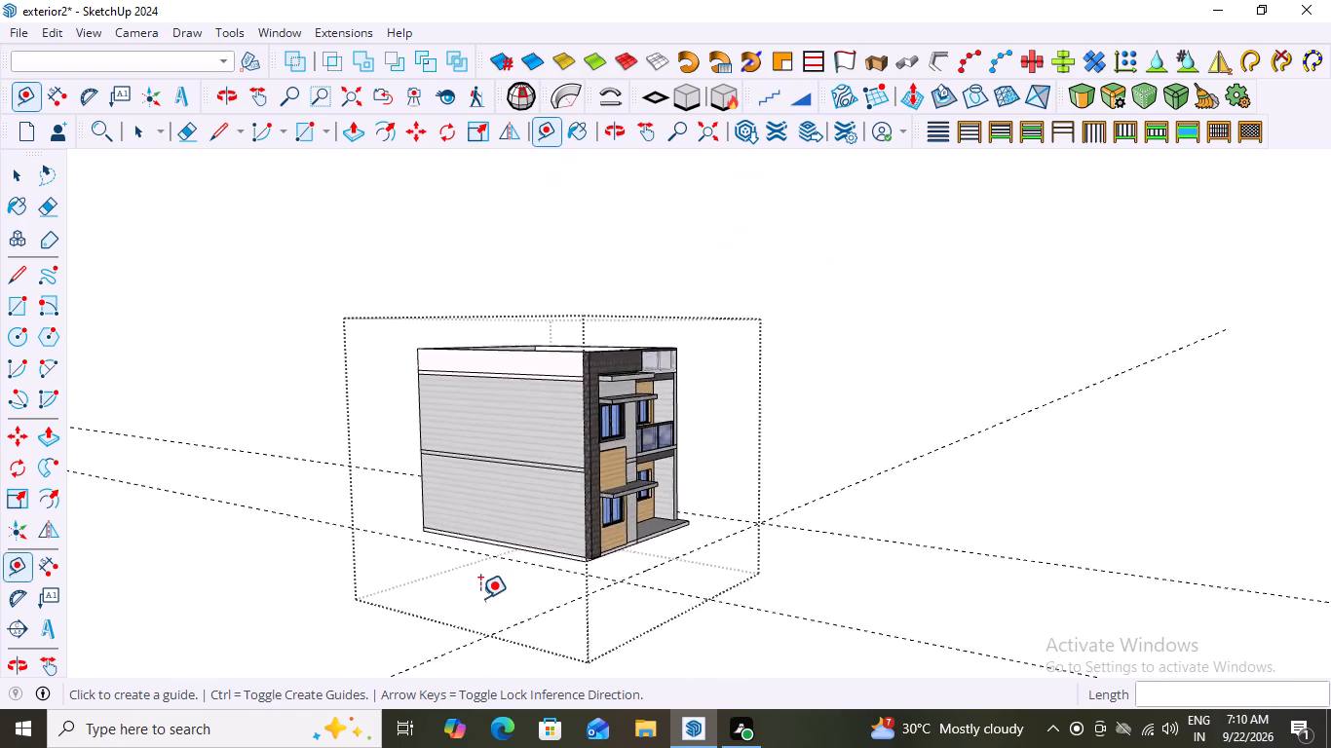
{"action": "scroll", "coordinate": [480, 598], "scroll_direction": "down", "scroll_amount": 11}
{"action": "middle_click_drag", "start_coordinate": [845, 569], "coordinate": [629, 627]}
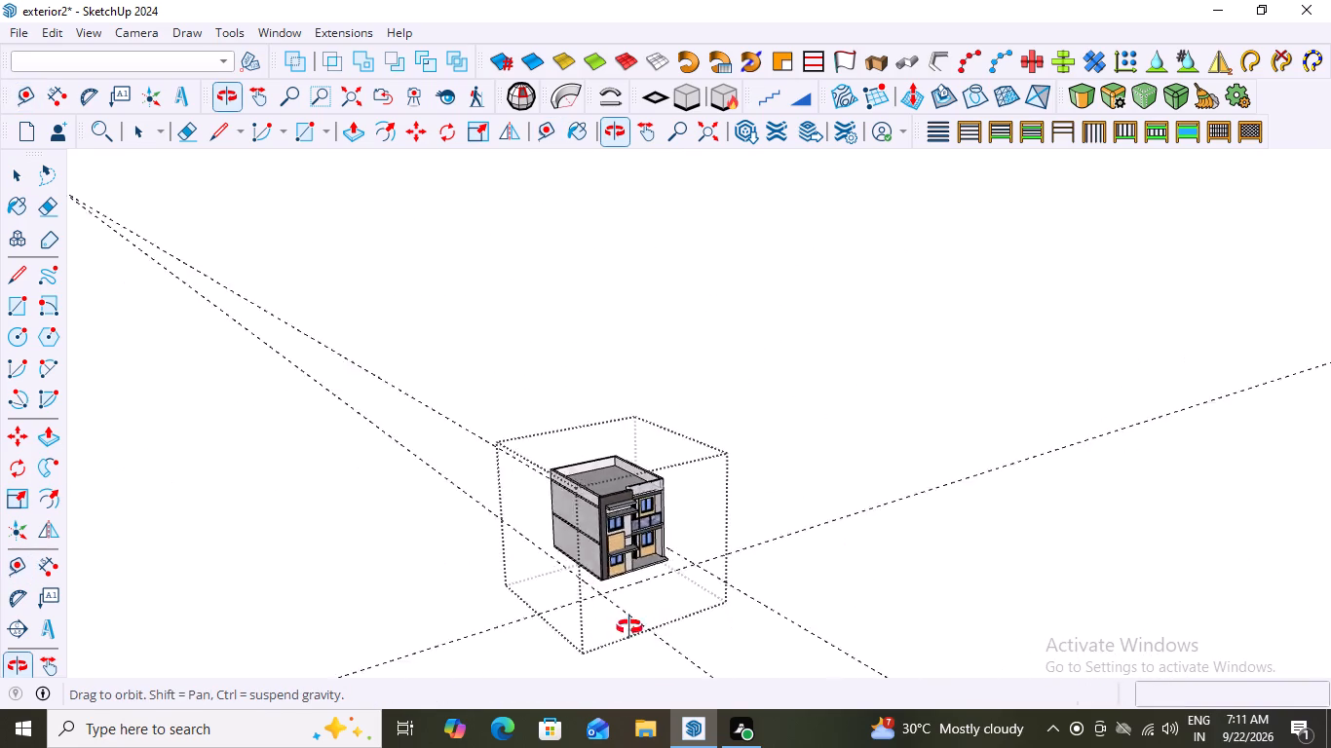
{"action": "middle_click_drag", "start_coordinate": [629, 627], "coordinate": [421, 608]}
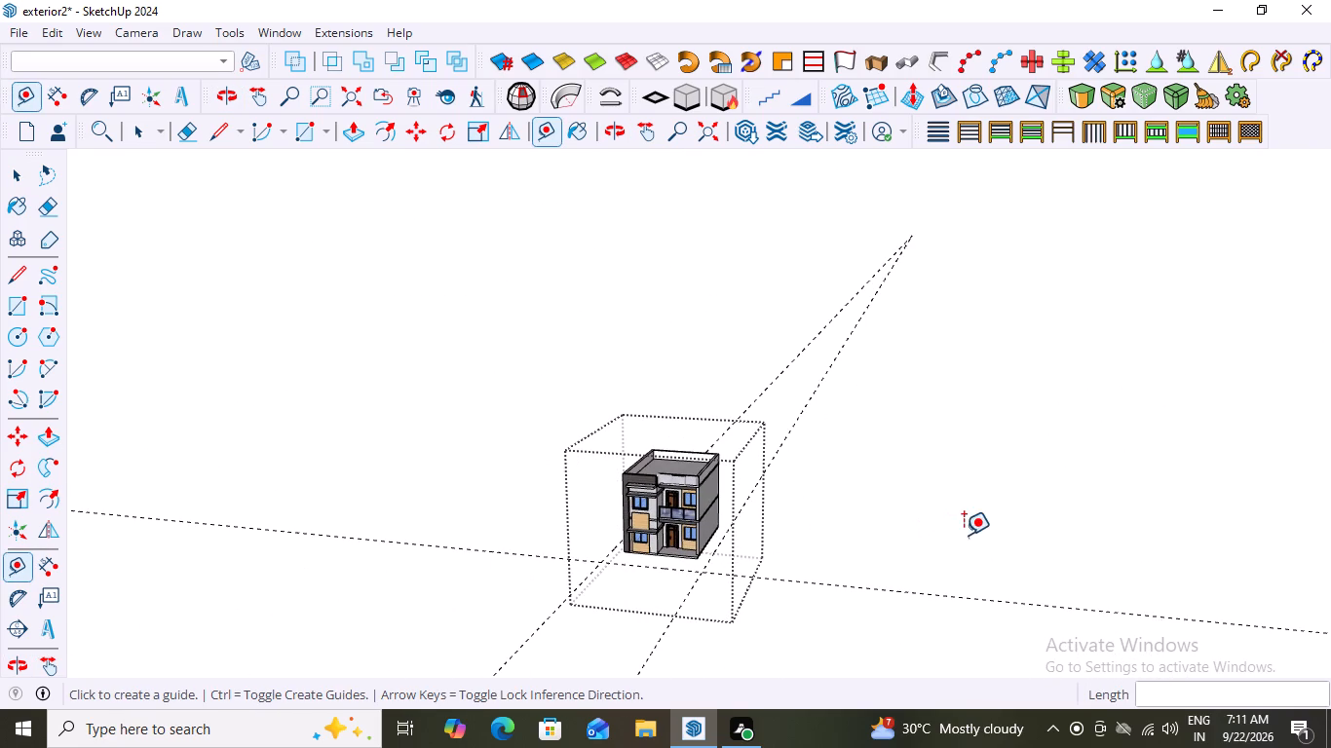
{"action": "middle_click_drag", "start_coordinate": [964, 535], "coordinate": [550, 598]}
{"action": "middle_click_drag", "start_coordinate": [1066, 543], "coordinate": [820, 593]}
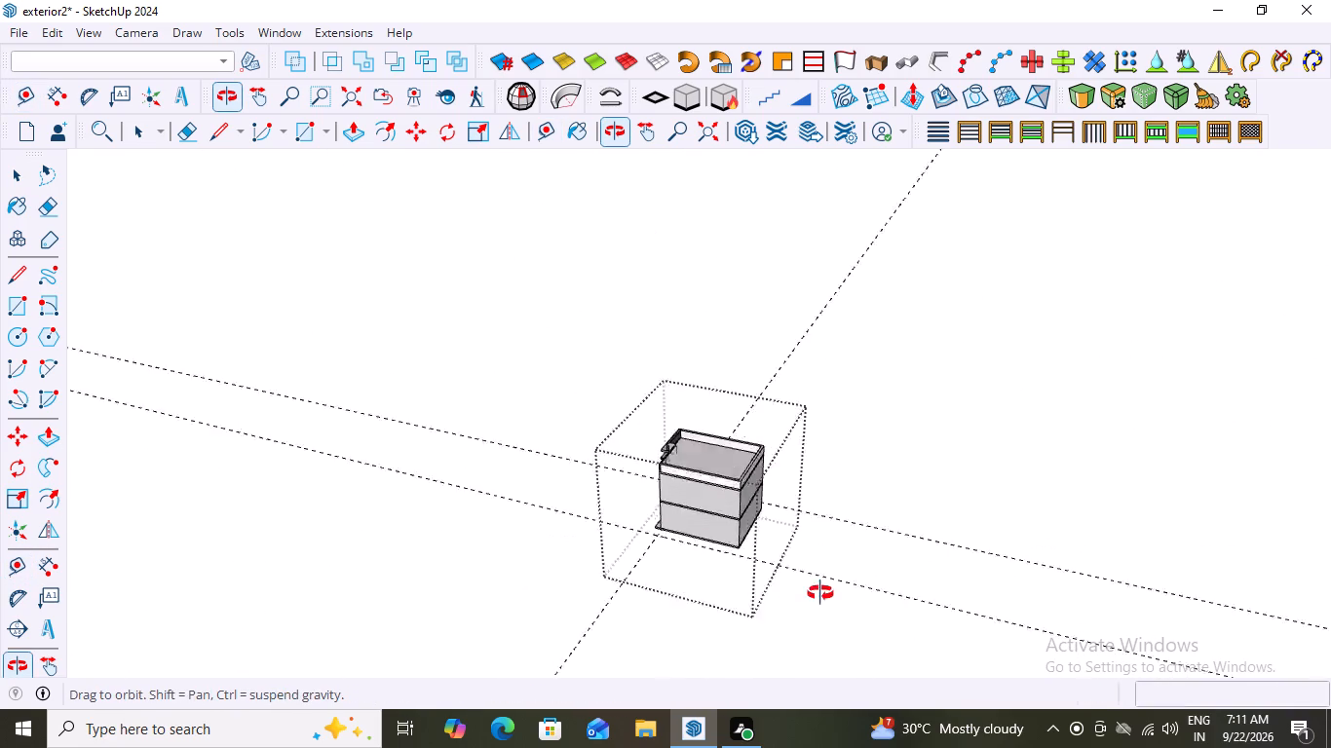
{"action": "middle_click_drag", "start_coordinate": [820, 593], "coordinate": [683, 576]}
{"action": "scroll", "coordinate": [757, 551], "scroll_direction": "up", "scroll_amount": 13}
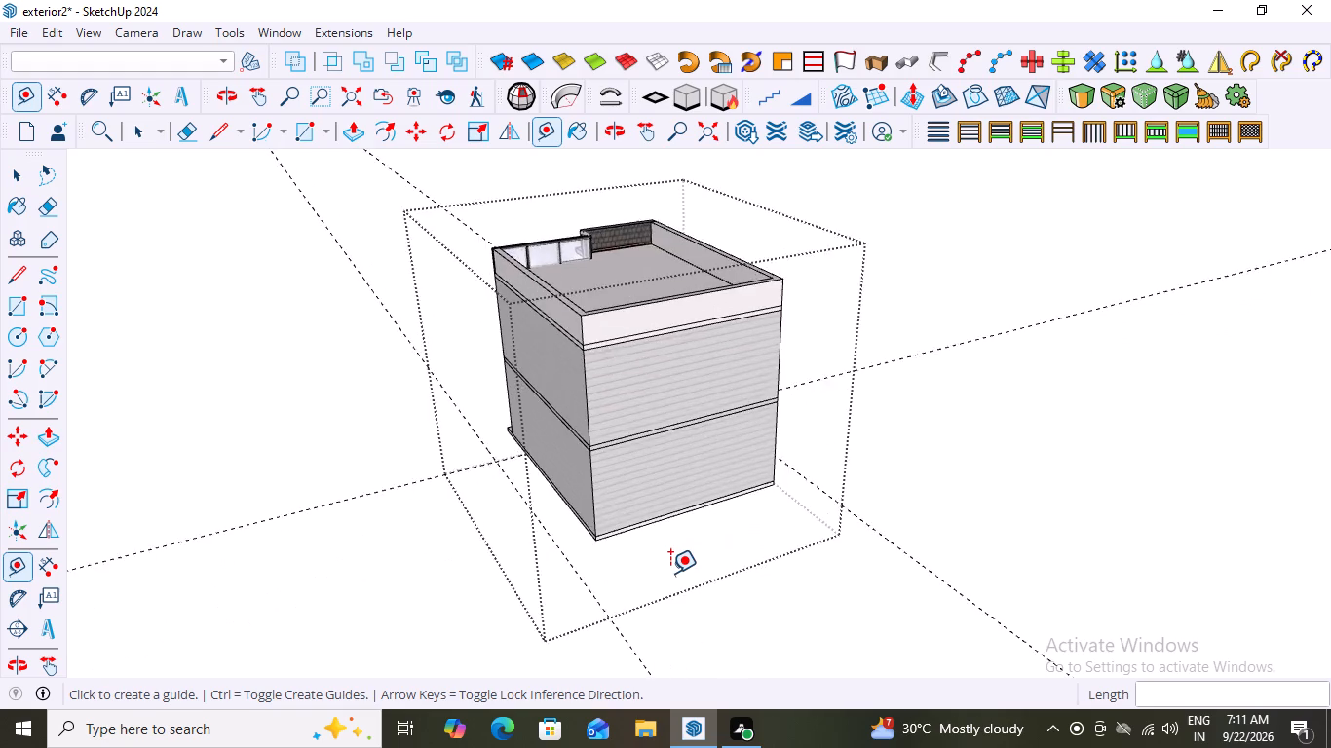
{"action": "scroll", "coordinate": [670, 573], "scroll_direction": "up", "scroll_amount": 12}
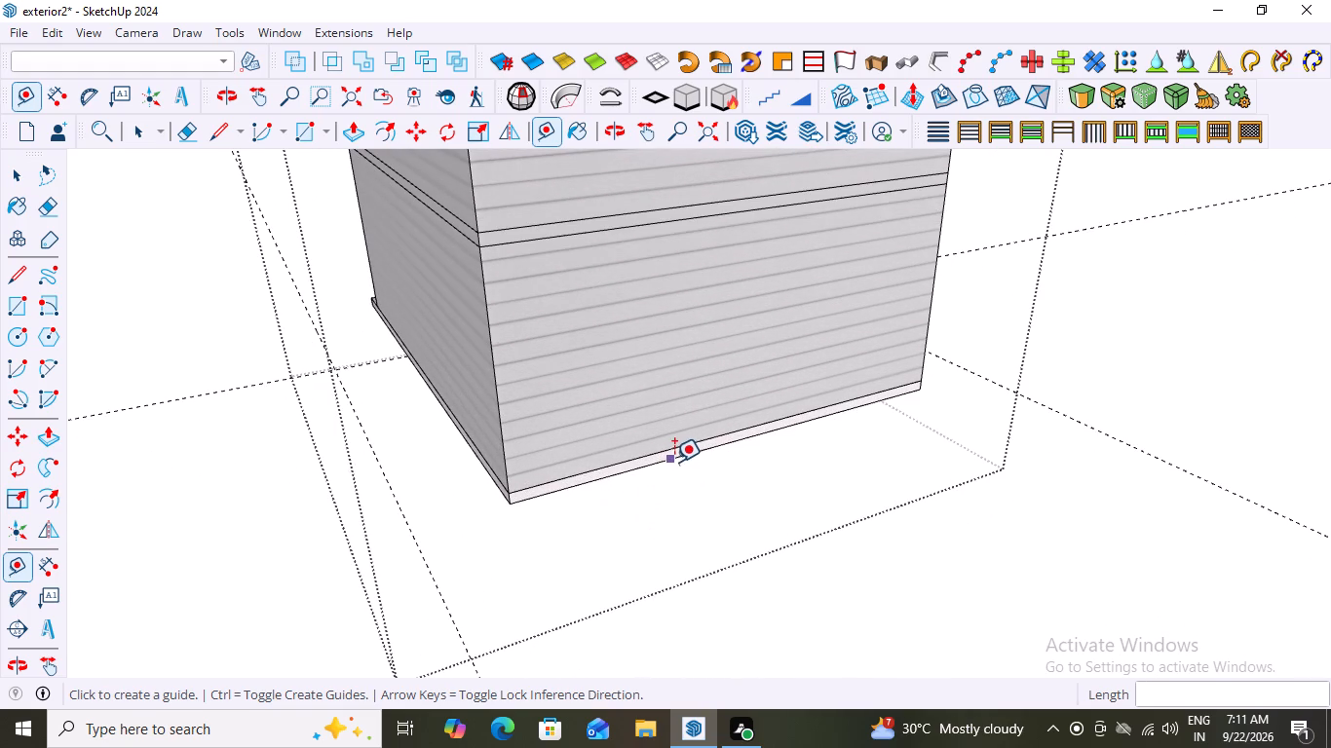
{"action": "left_click", "coordinate": [676, 461]}
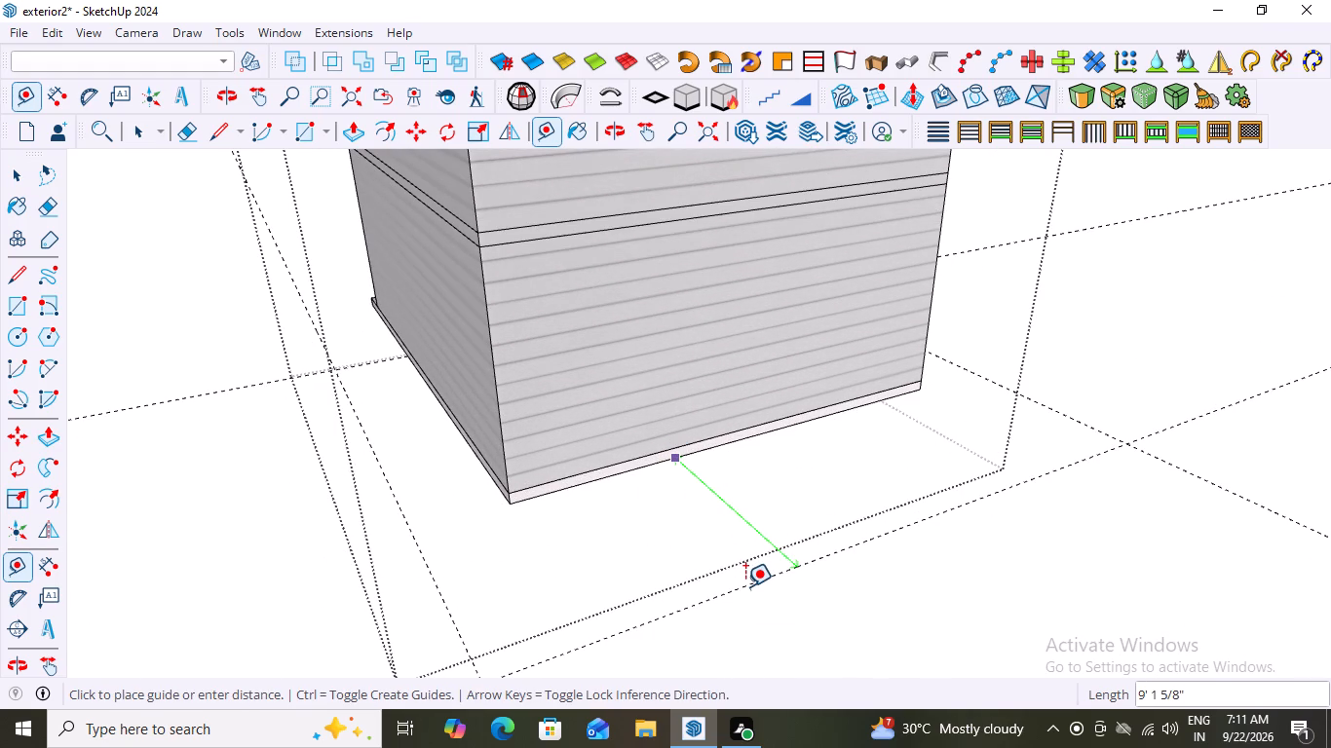
{"action": "key", "text": "4"}
{"action": "key", "text": "apostrophe"}
{"action": "key", "text": "Return"}
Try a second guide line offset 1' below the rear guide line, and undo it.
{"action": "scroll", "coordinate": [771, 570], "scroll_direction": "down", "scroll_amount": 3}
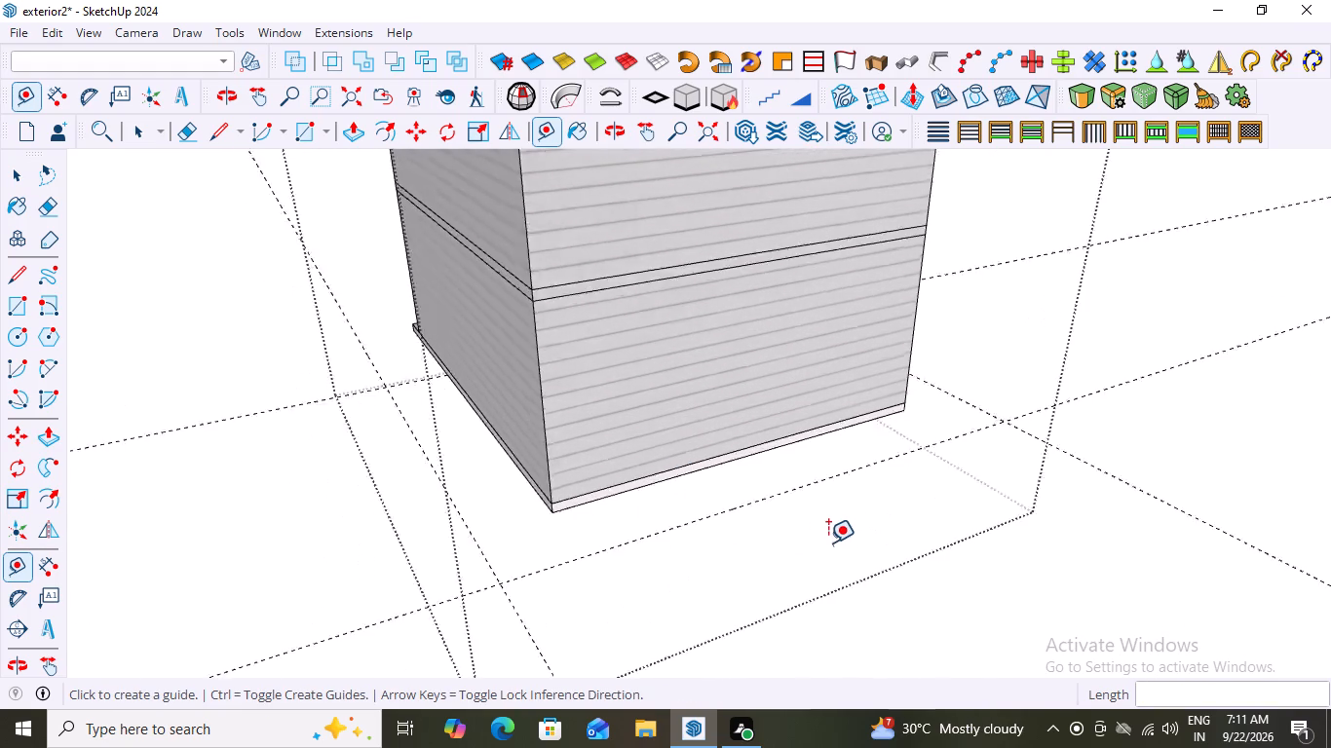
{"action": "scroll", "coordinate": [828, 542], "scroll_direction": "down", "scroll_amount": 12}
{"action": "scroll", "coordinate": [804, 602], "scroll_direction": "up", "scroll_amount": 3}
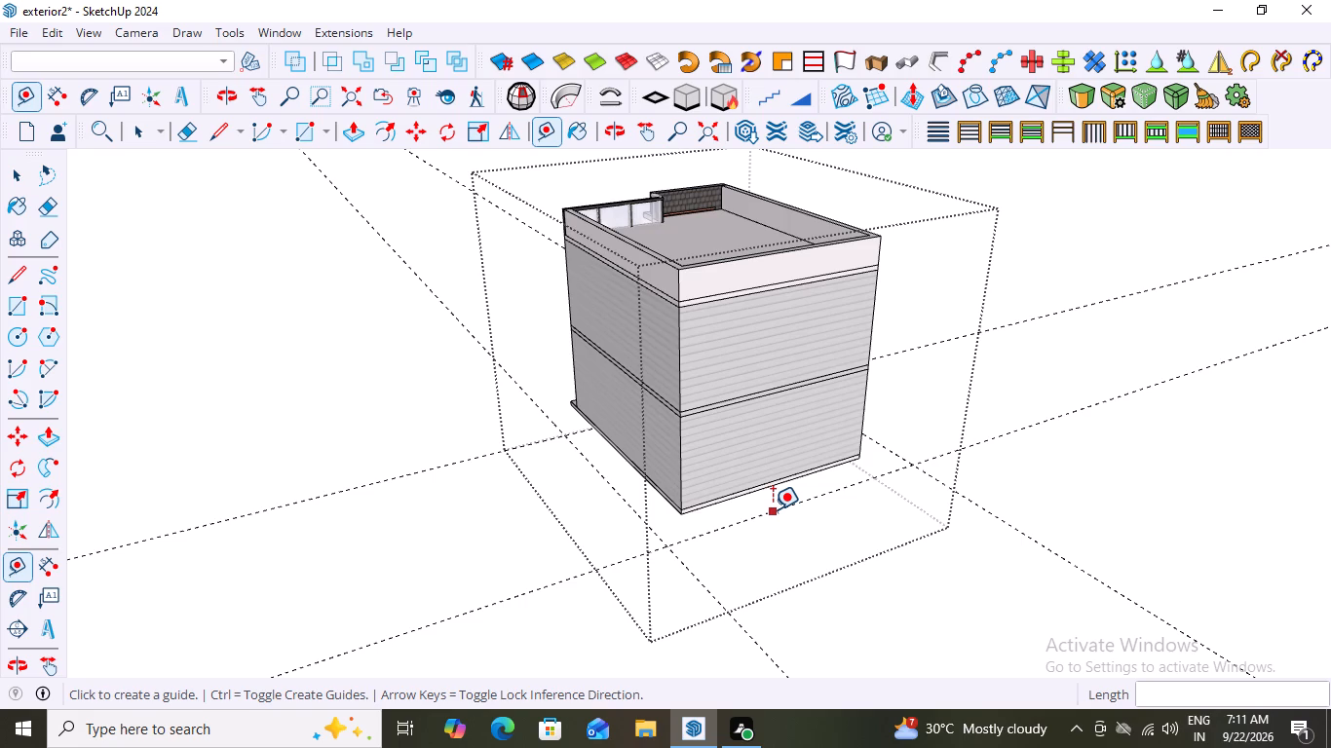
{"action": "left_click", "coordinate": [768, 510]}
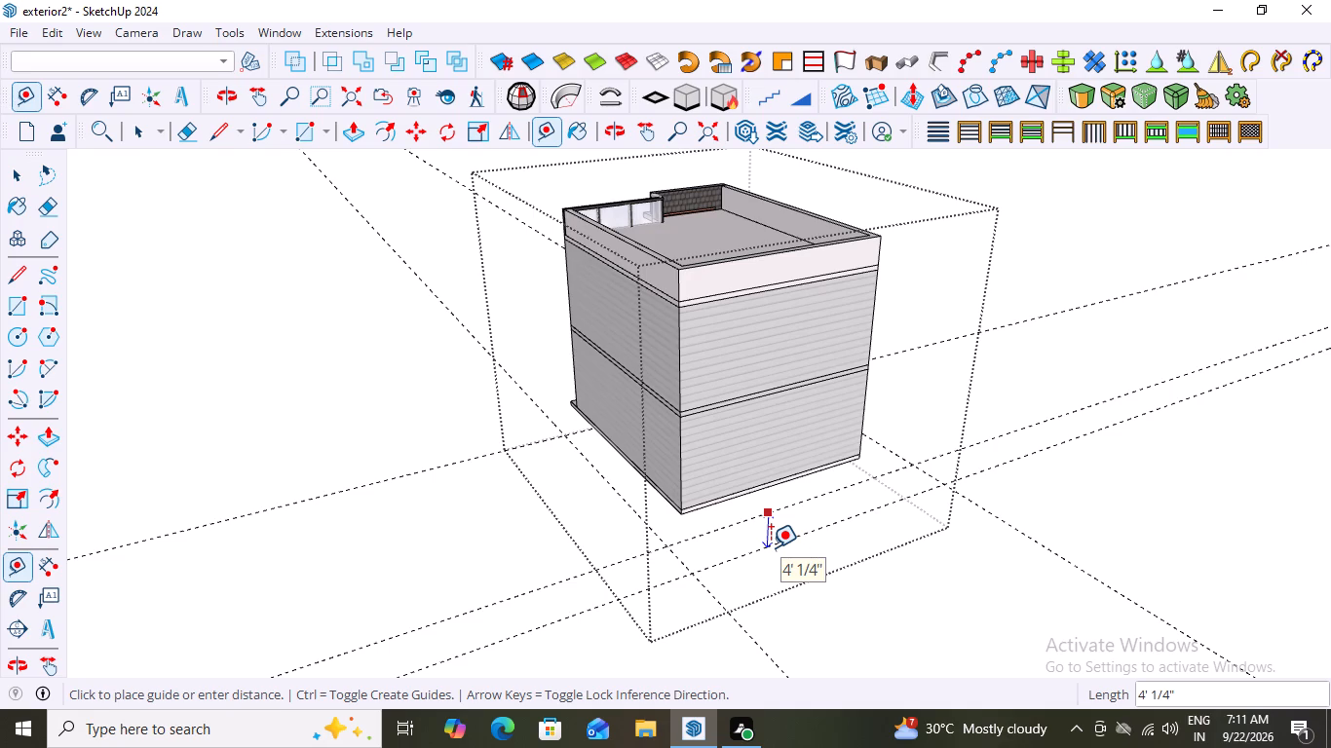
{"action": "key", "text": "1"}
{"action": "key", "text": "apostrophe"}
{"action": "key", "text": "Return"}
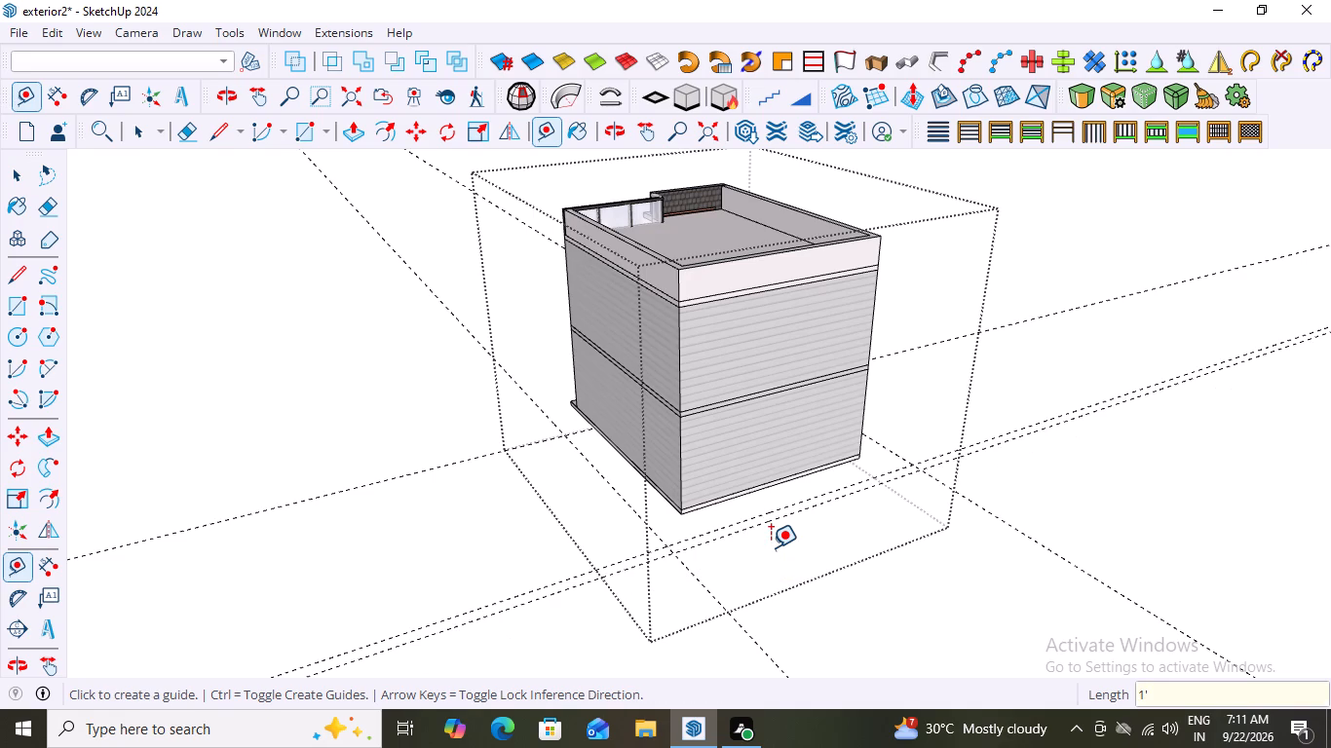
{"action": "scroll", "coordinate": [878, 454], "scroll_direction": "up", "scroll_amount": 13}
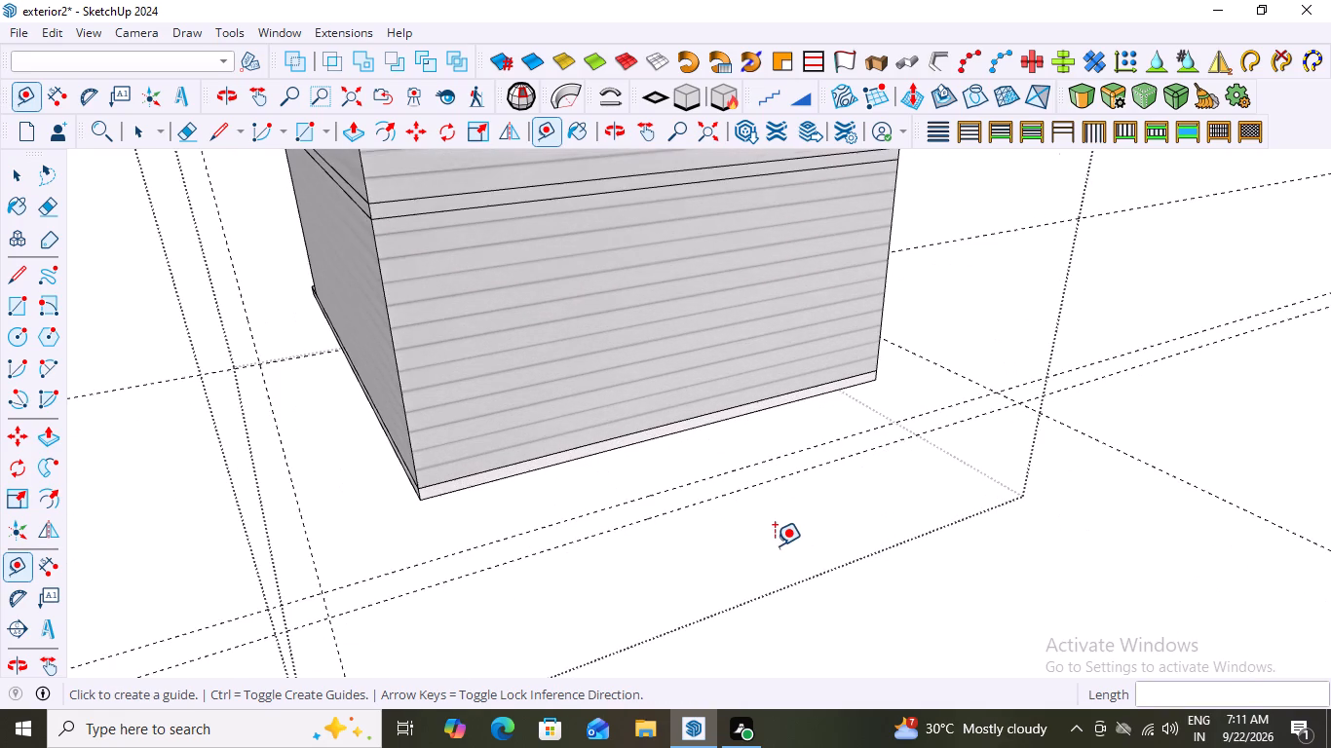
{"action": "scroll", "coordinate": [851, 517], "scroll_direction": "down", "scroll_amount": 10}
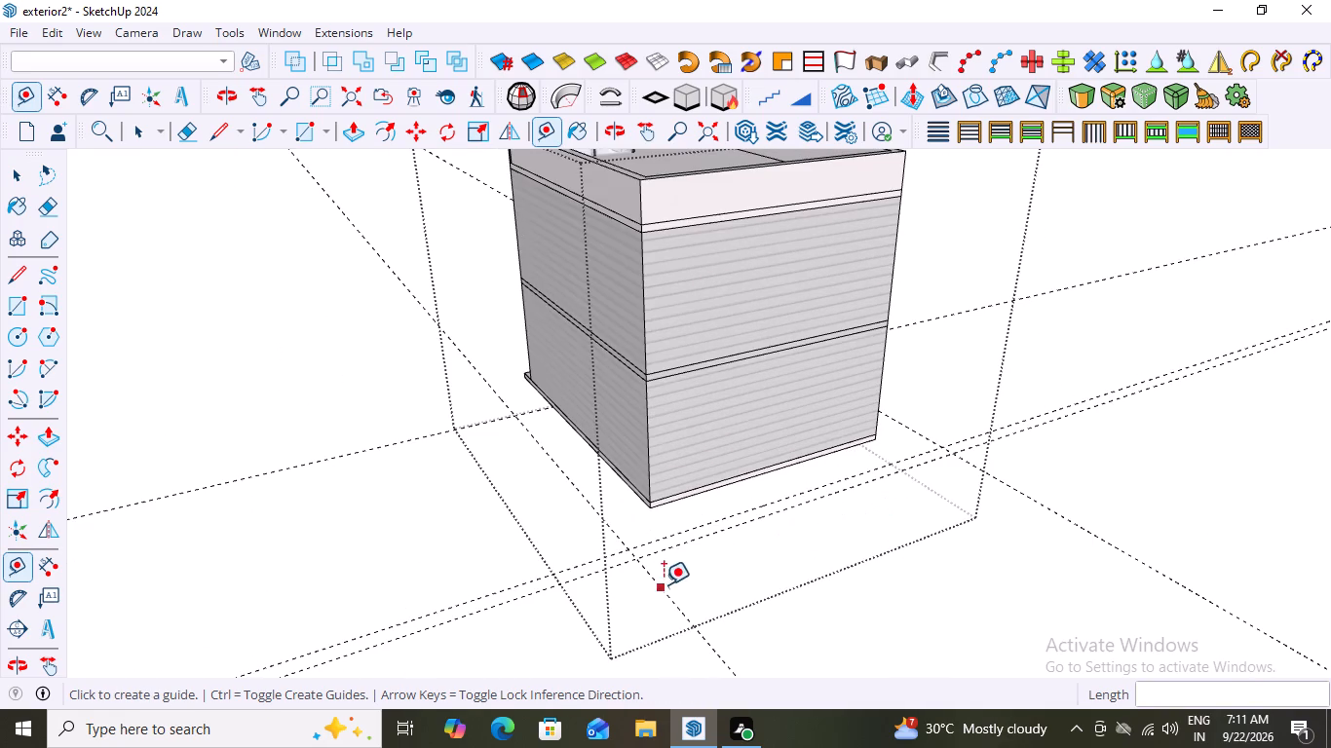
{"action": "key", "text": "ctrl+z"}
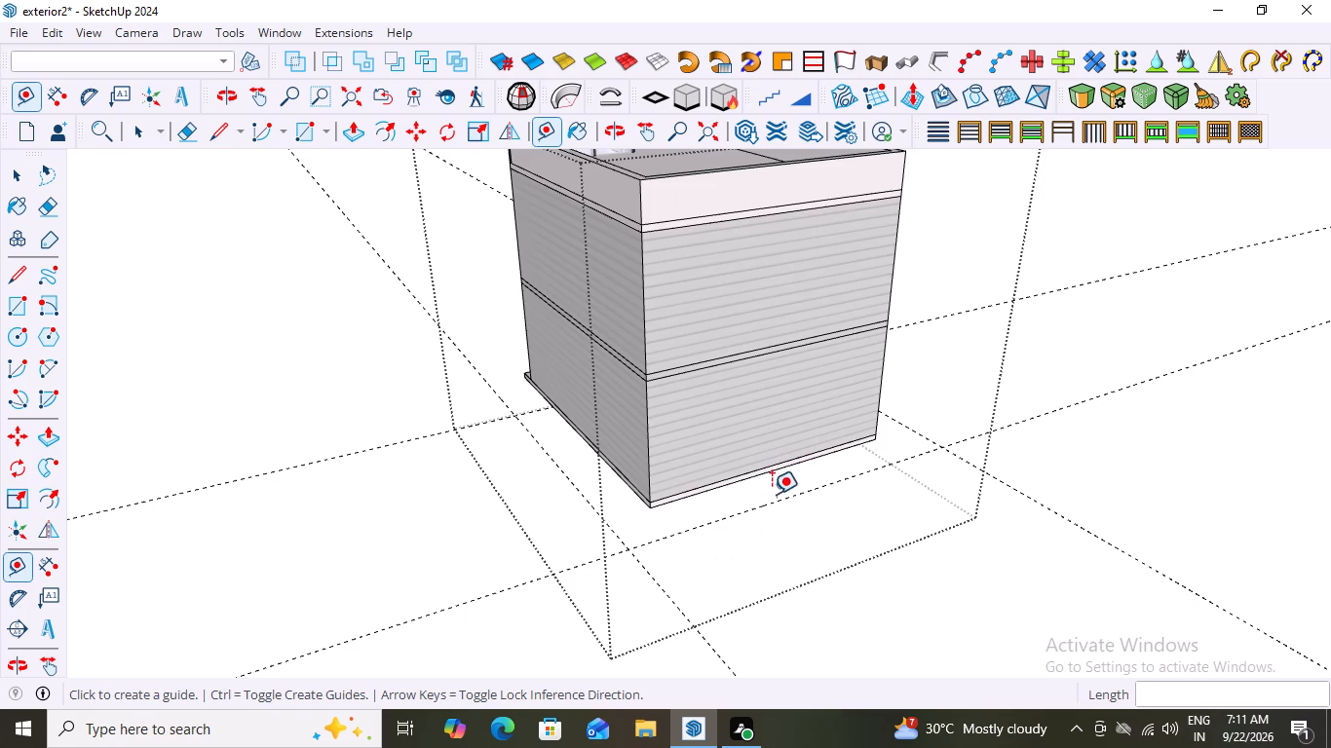
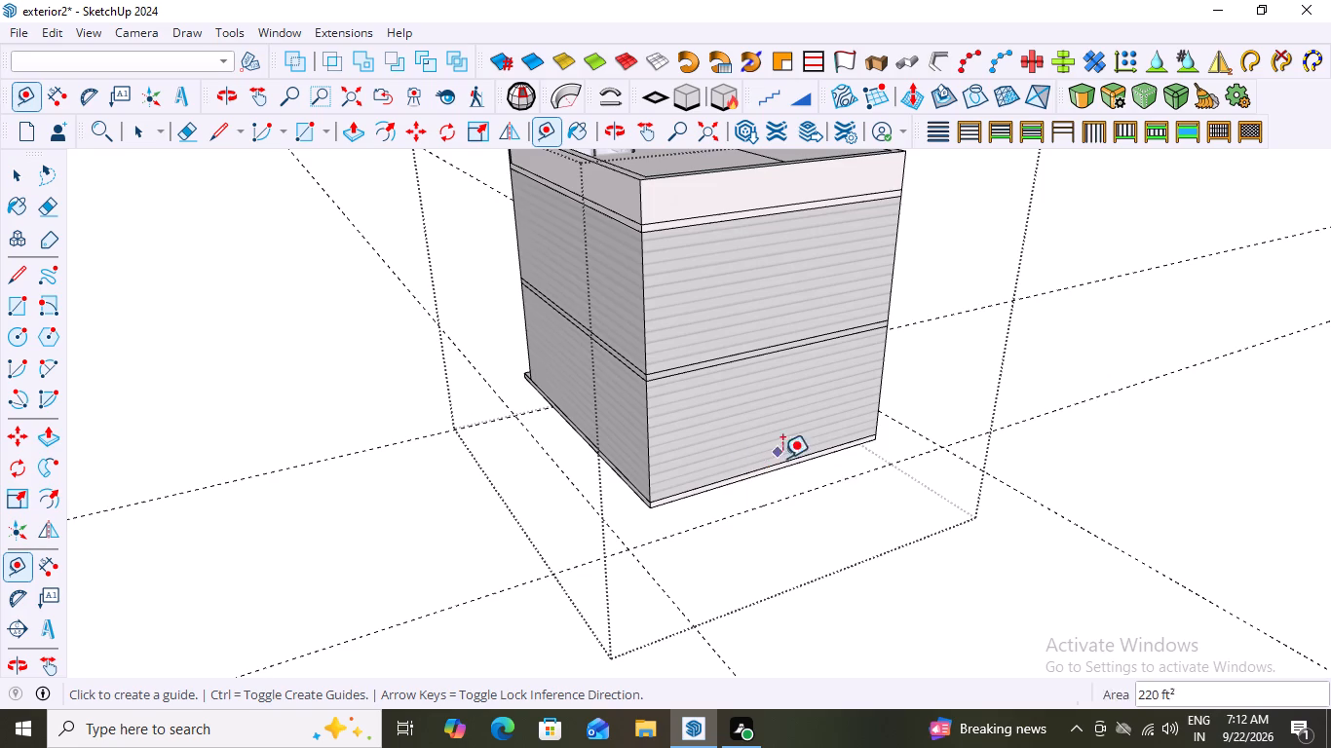
Place a second guide line 2' outward from the existing guide line behind the house's rear wall.
{"action": "scroll", "coordinate": [785, 545], "scroll_direction": "up", "scroll_amount": 2}
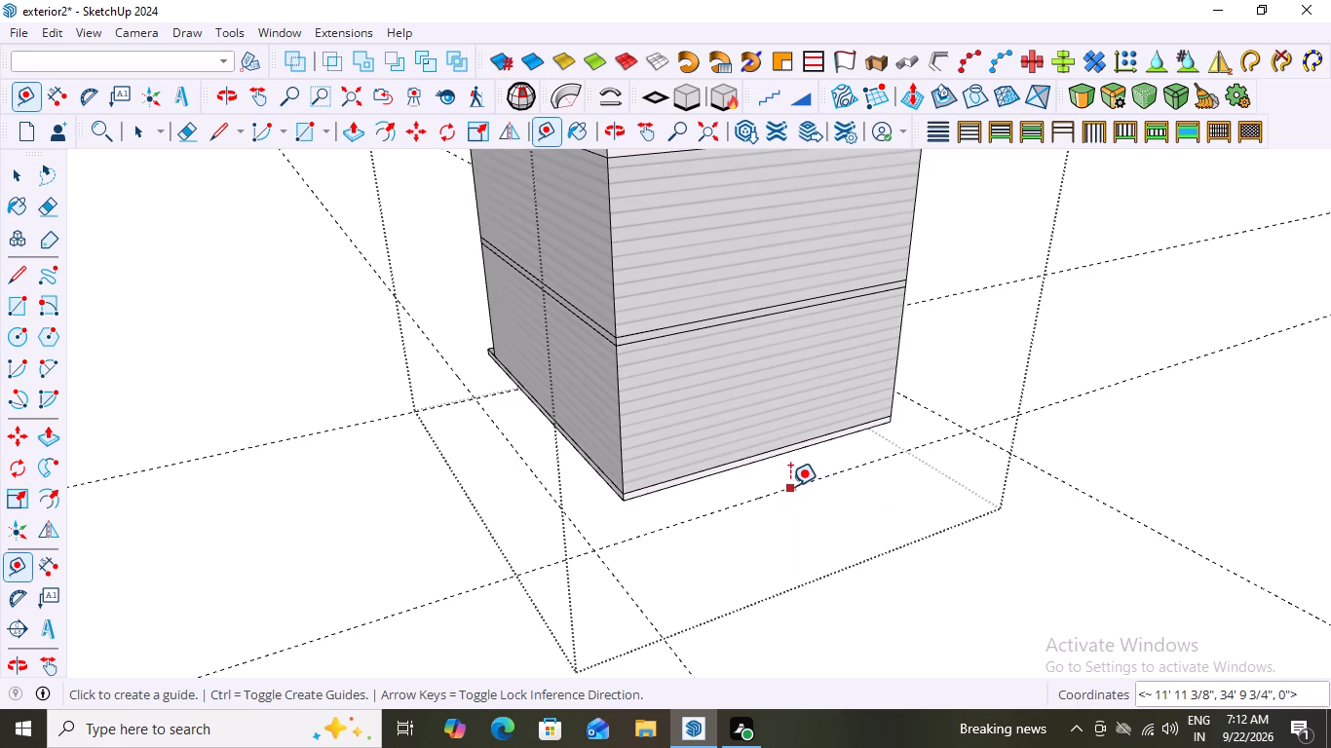
{"action": "left_click", "coordinate": [790, 486]}
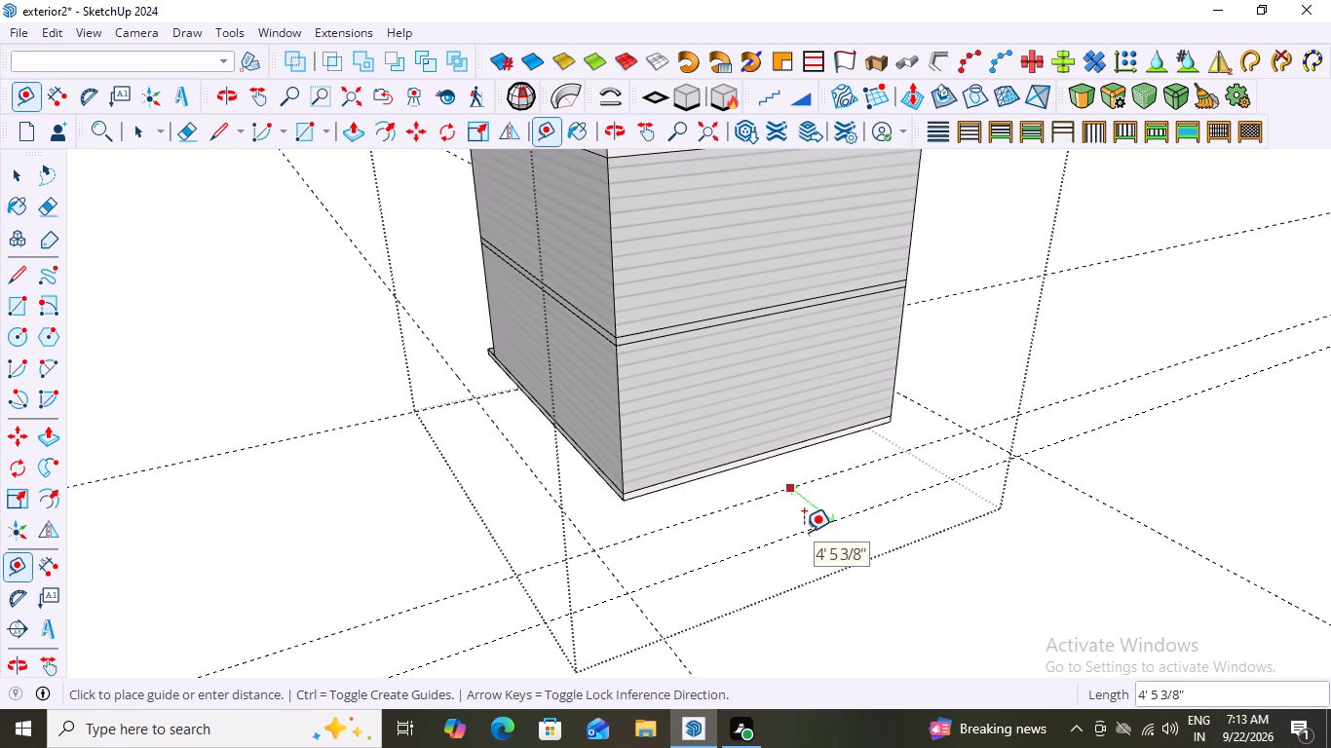
{"action": "key", "text": "2"}
{"action": "key", "text": "apostrophe"}
{"action": "key", "text": "Return"}
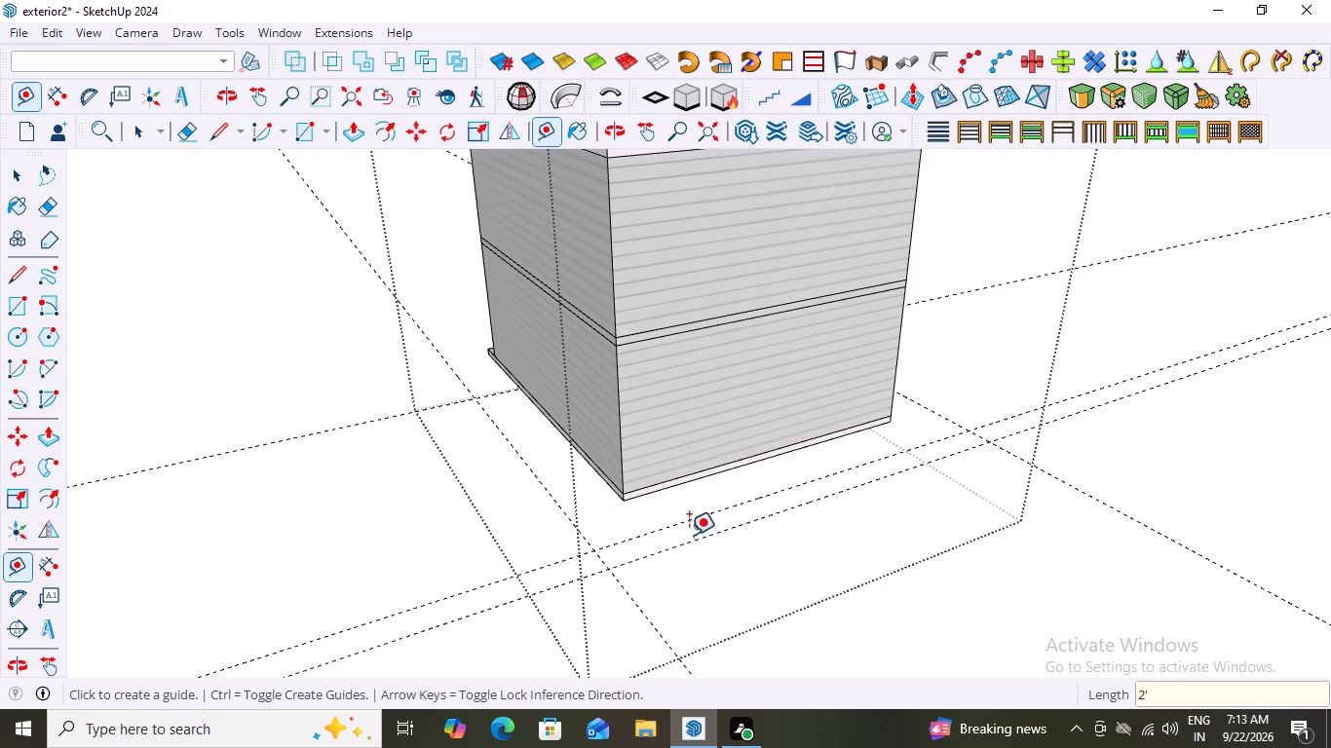
Place a second guide line 2' outward from the guide line beside the porch-side wall.
{"action": "middle_click_drag", "start_coordinate": [712, 544], "coordinate": [844, 579]}
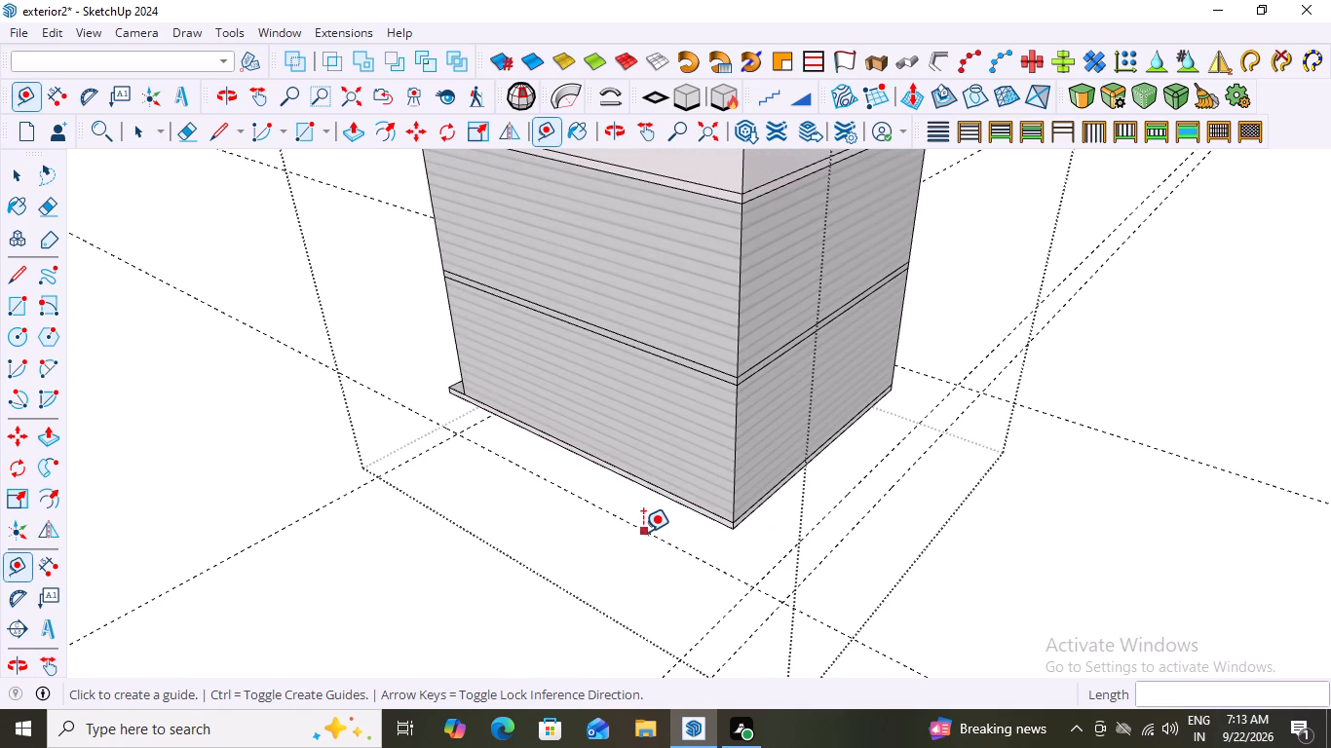
{"action": "left_click", "coordinate": [643, 532]}
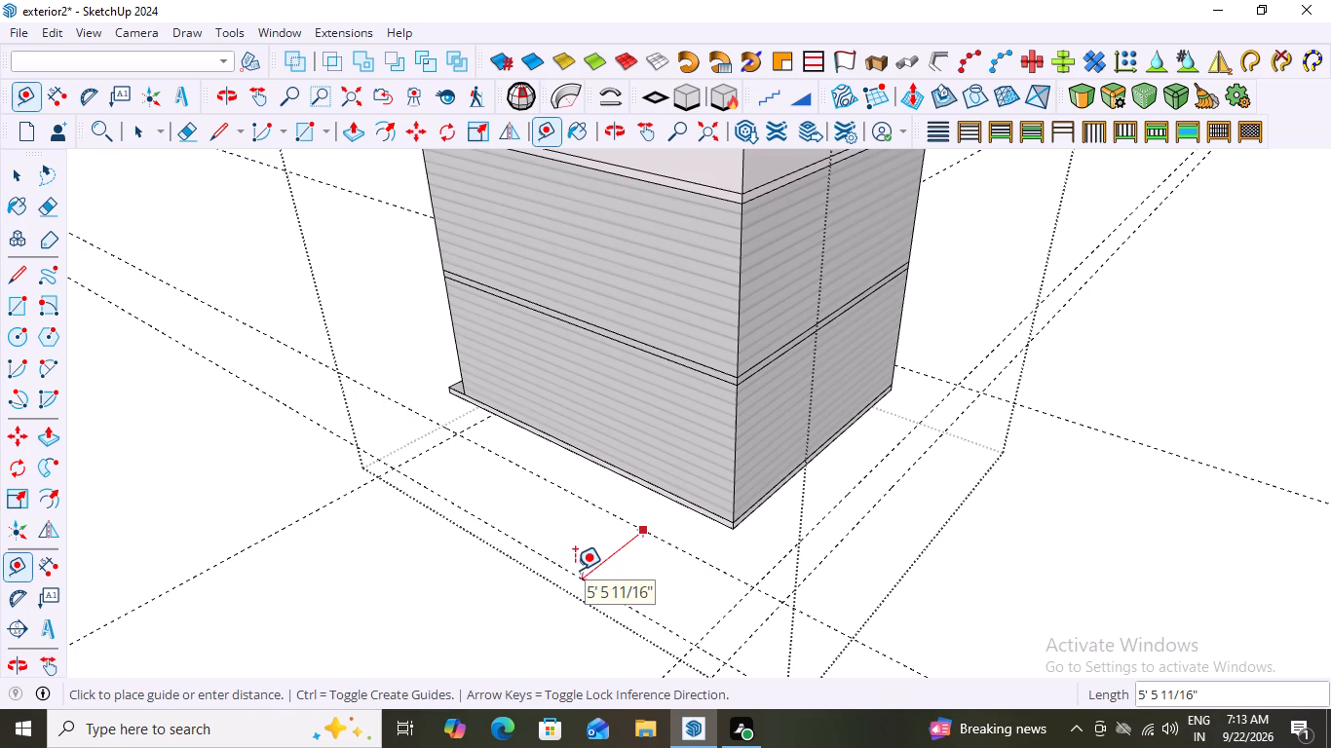
{"action": "type", "text": "2'"}
{"action": "key", "text": "Return"}
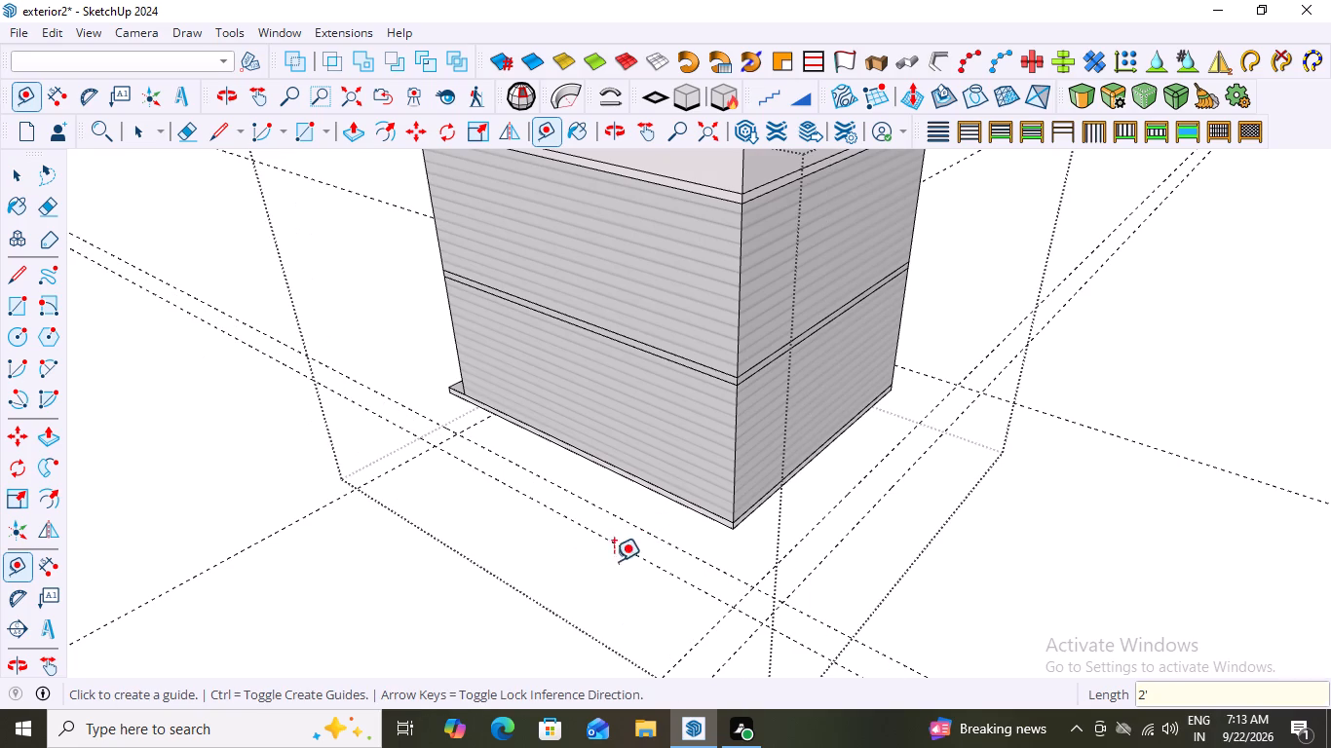
Place a second guide line 2' outward from the guide line beside the side wall with the shingle-clad column.
{"action": "middle_click_drag", "start_coordinate": [1009, 542], "coordinate": [614, 553]}
{"action": "middle_click_drag", "start_coordinate": [1008, 519], "coordinate": [894, 512]}
{"action": "left_click", "coordinate": [914, 479]}
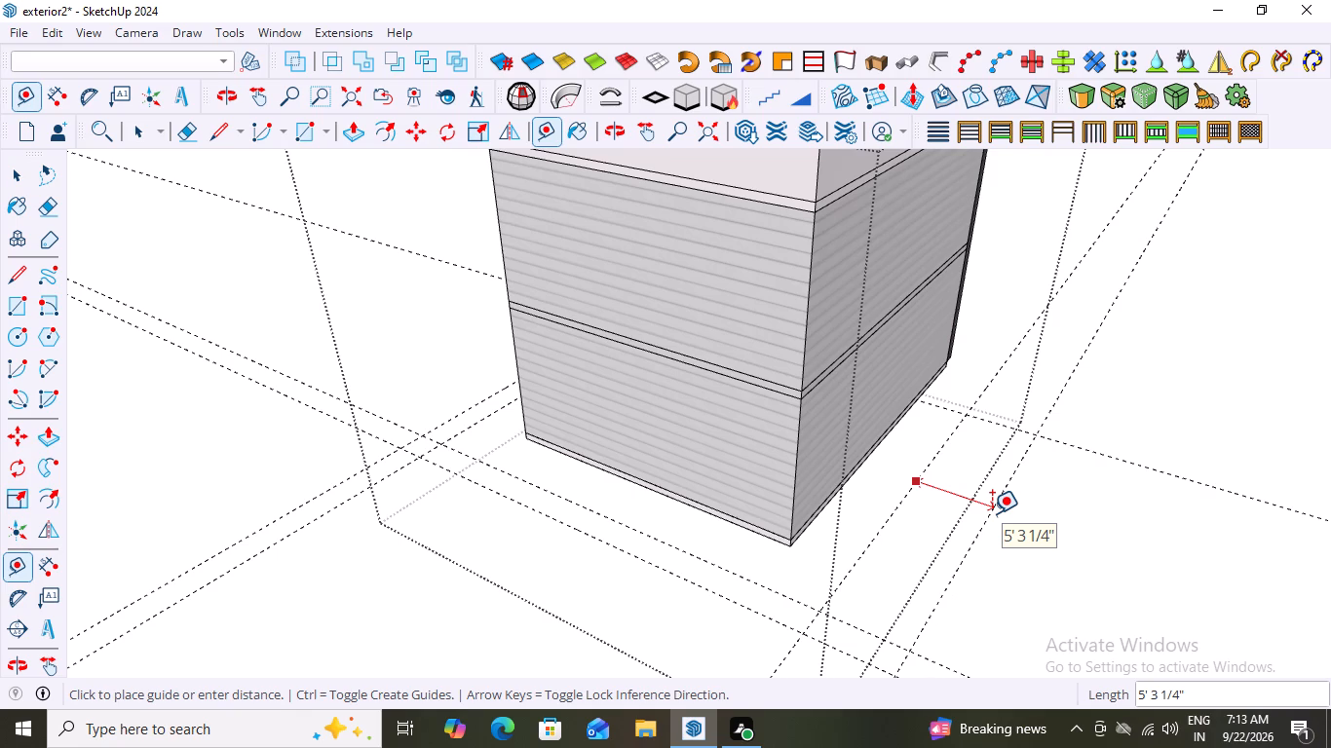
{"action": "key", "text": "2"}
{"action": "key", "text": "apostrophe"}
{"action": "key", "text": "Return"}
Place a second guide line 2' from the existing guide line in front of the house.
{"action": "scroll", "coordinate": [998, 471], "scroll_direction": "down", "scroll_amount": 4}
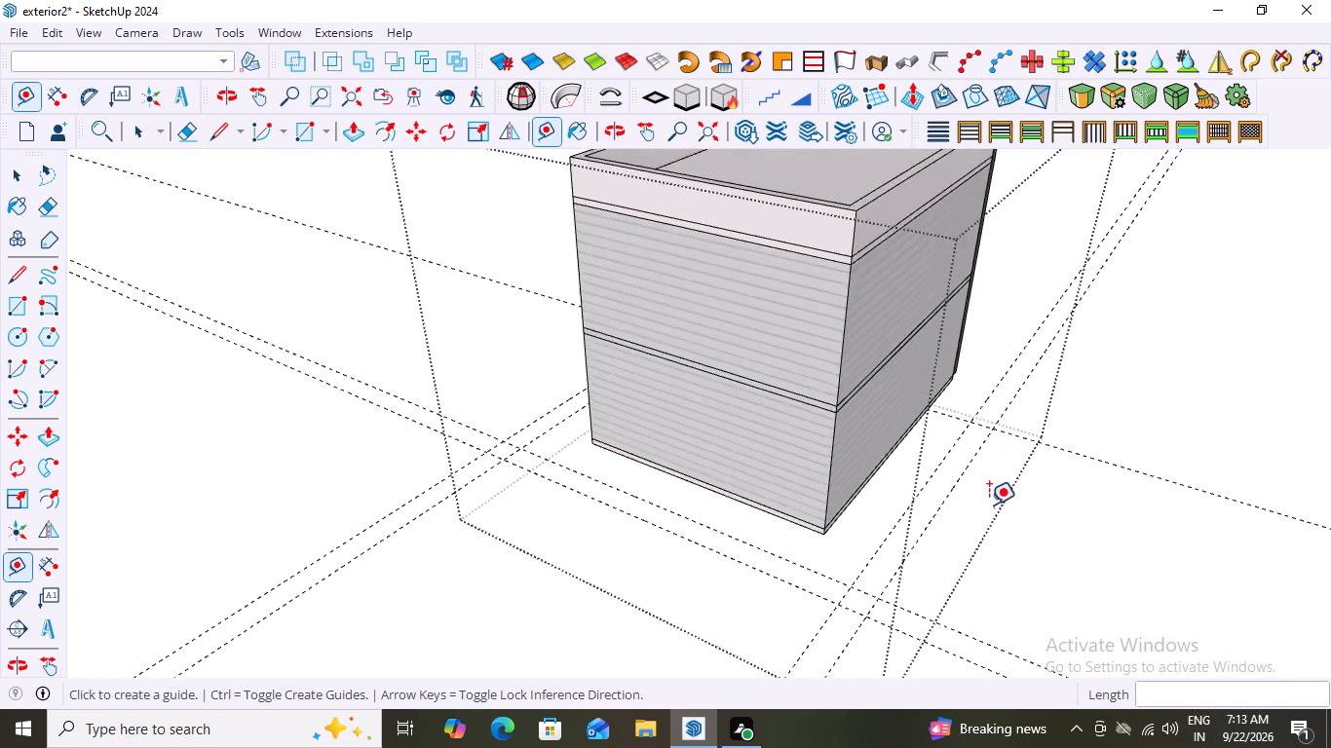
{"action": "scroll", "coordinate": [969, 522], "scroll_direction": "down", "scroll_amount": 5}
{"action": "middle_click_drag", "start_coordinate": [1190, 500], "coordinate": [925, 600]}
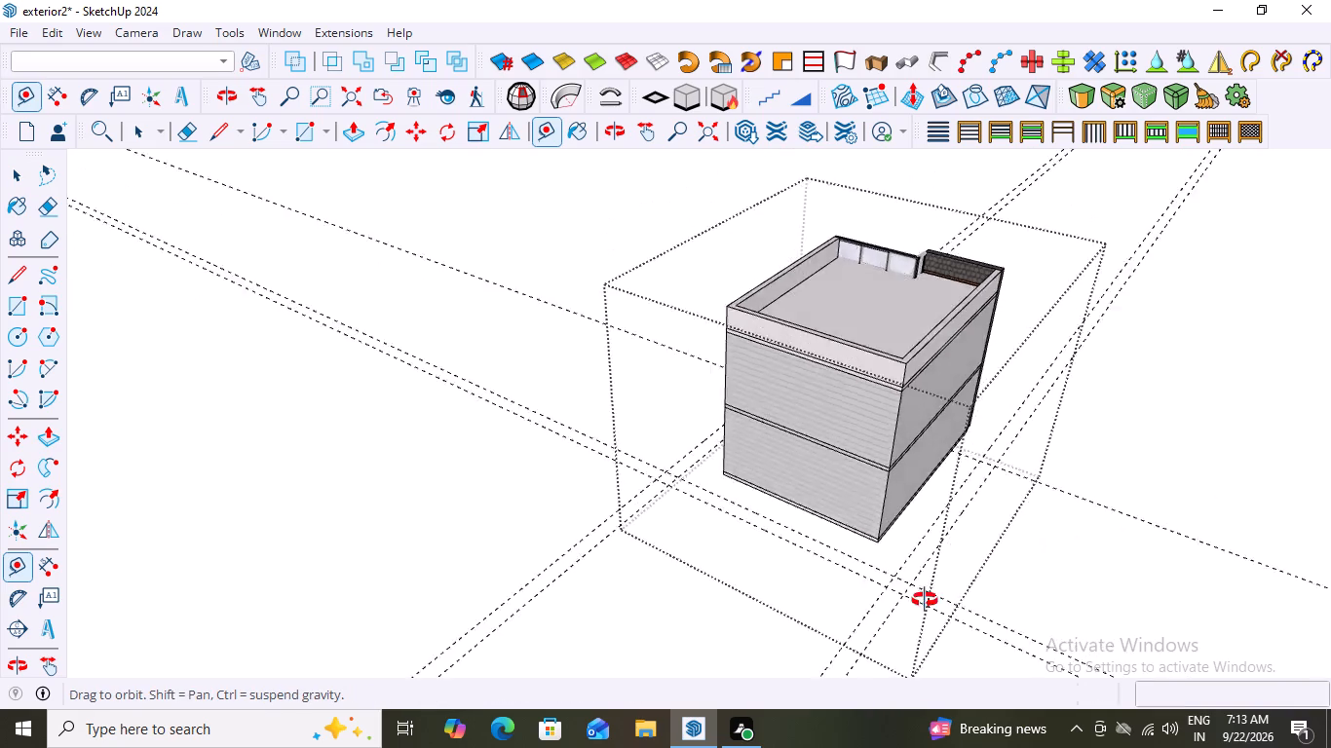
{"action": "middle_click_drag", "start_coordinate": [925, 600], "coordinate": [756, 504]}
{"action": "scroll", "coordinate": [1063, 578], "scroll_direction": "down", "scroll_amount": 4}
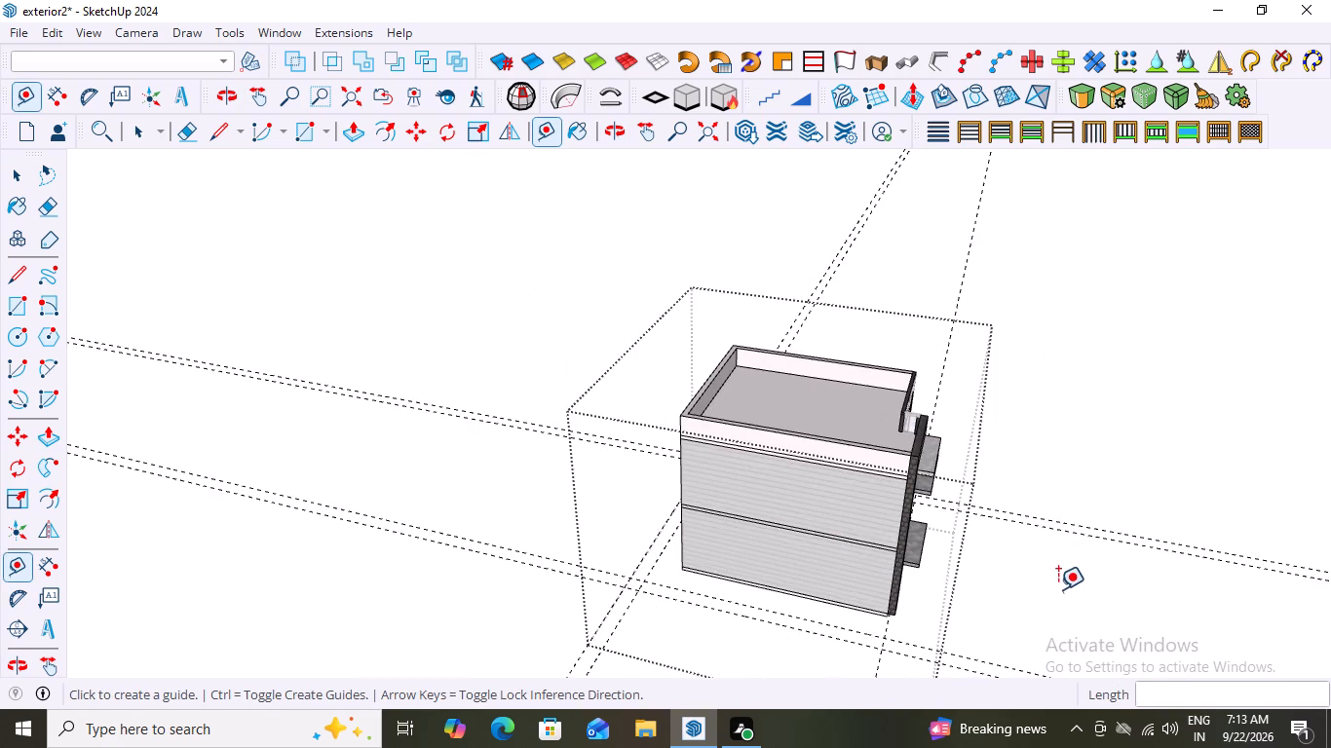
{"action": "middle_click_drag", "start_coordinate": [1058, 593], "coordinate": [1092, 538]}
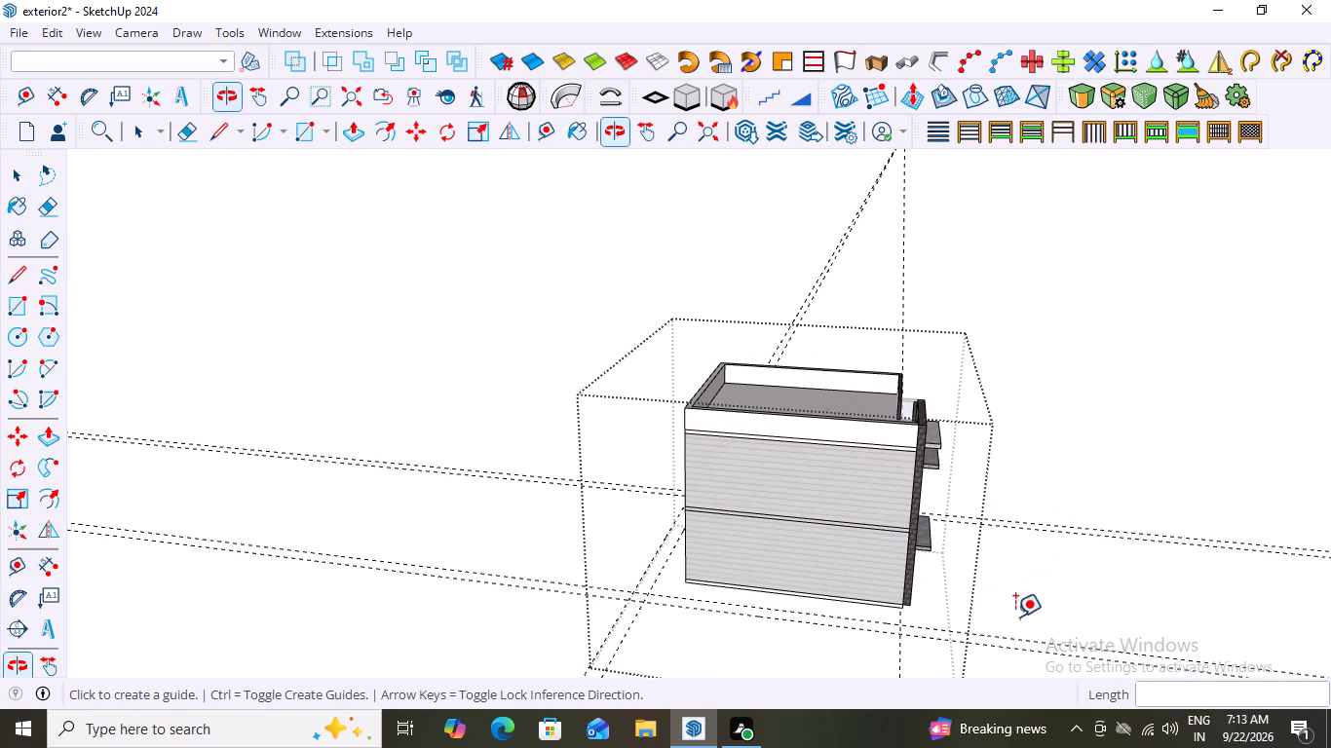
{"action": "scroll", "coordinate": [958, 640], "scroll_direction": "up", "scroll_amount": 3}
{"action": "middle_click_drag", "start_coordinate": [1098, 583], "coordinate": [833, 525]}
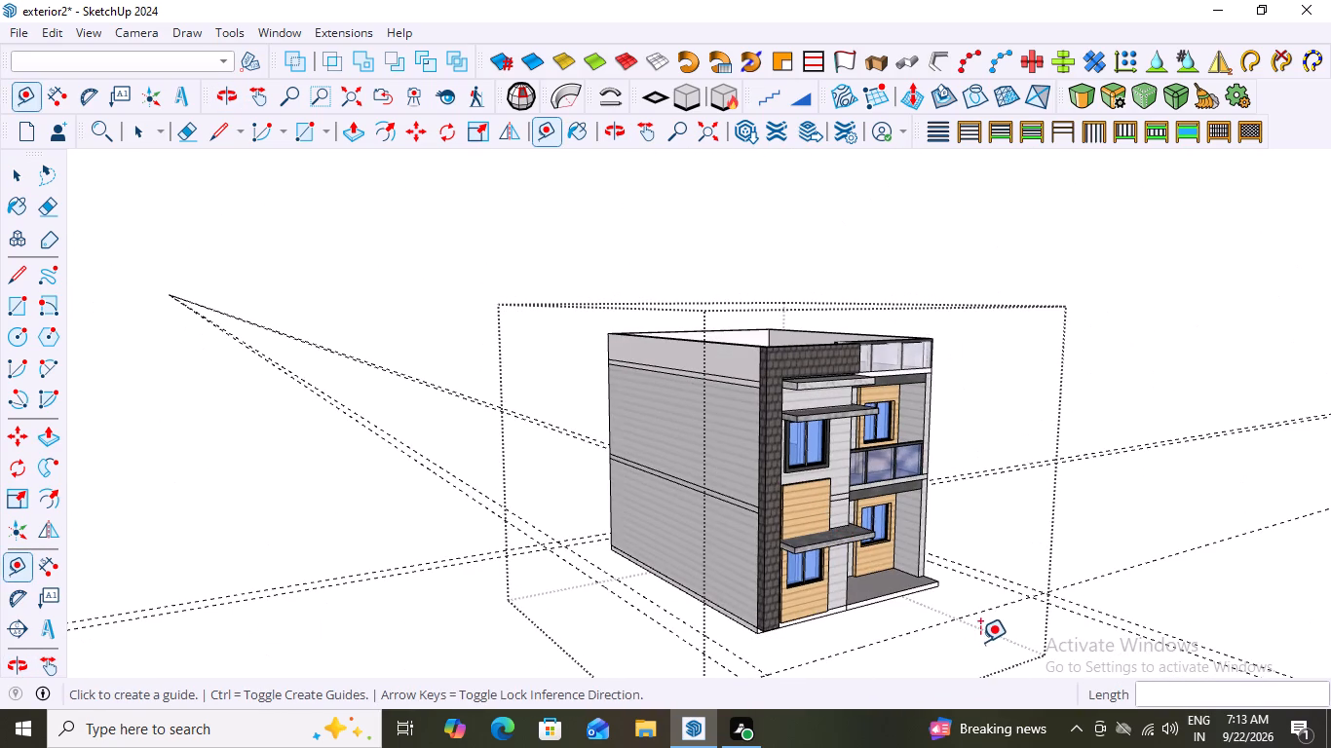
{"action": "scroll", "coordinate": [988, 611], "scroll_direction": "down", "scroll_amount": 11}
{"action": "middle_click_drag", "start_coordinate": [996, 661], "coordinate": [964, 711]}
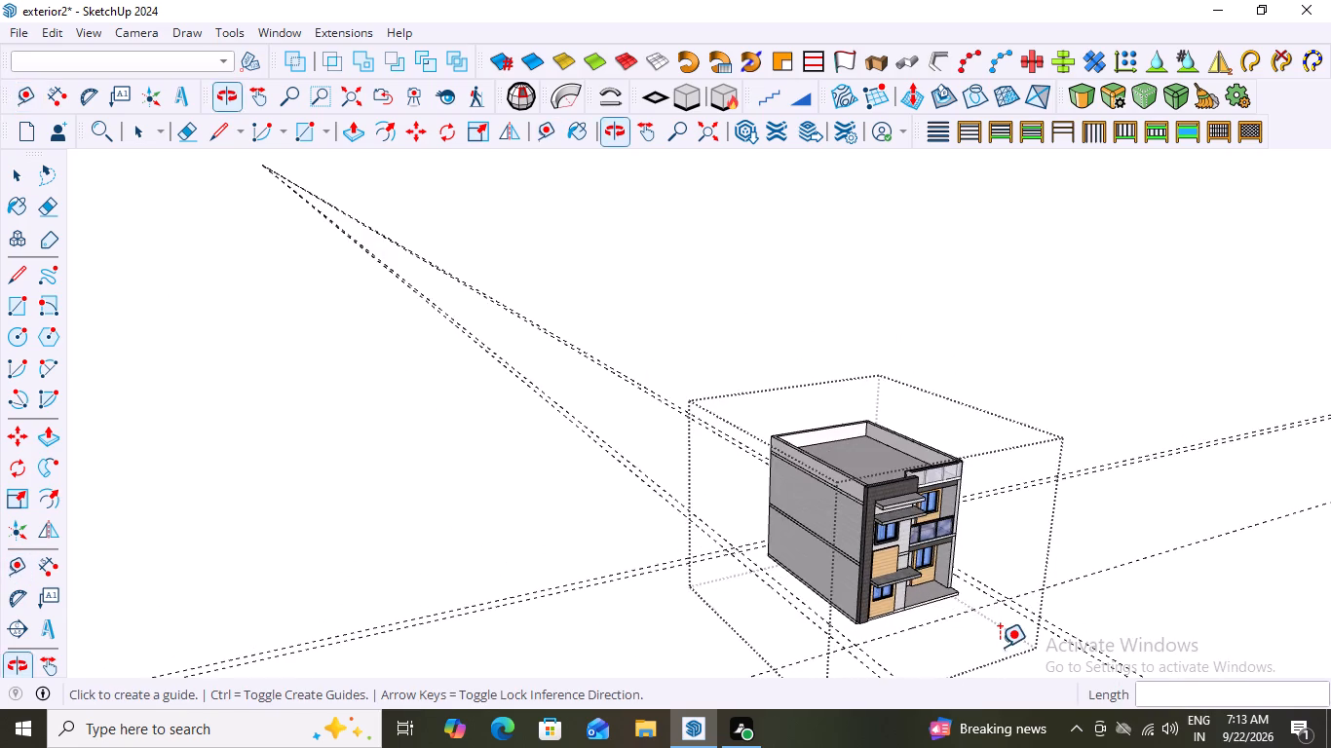
{"action": "scroll", "coordinate": [1002, 643], "scroll_direction": "up", "scroll_amount": 3}
{"action": "left_click", "coordinate": [964, 601]}
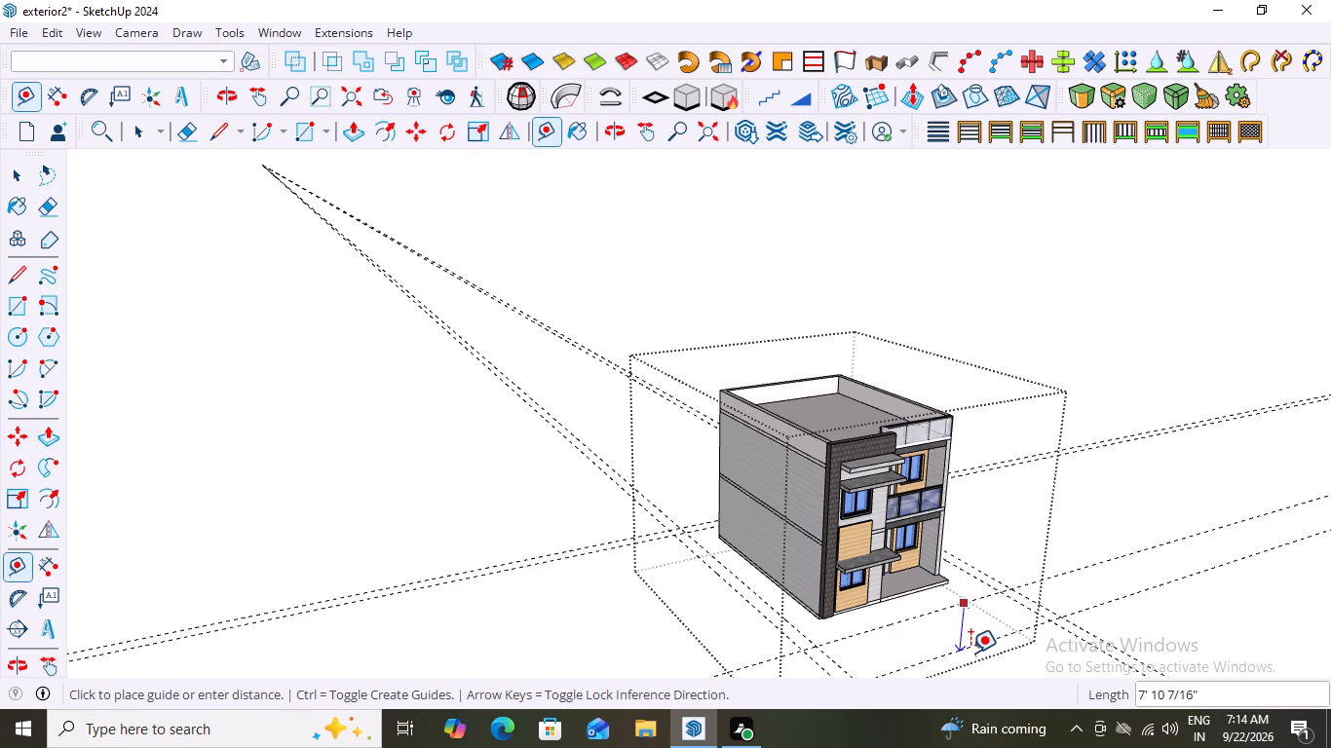
{"action": "type", "text": "2'"}
{"action": "key", "text": "Return"}
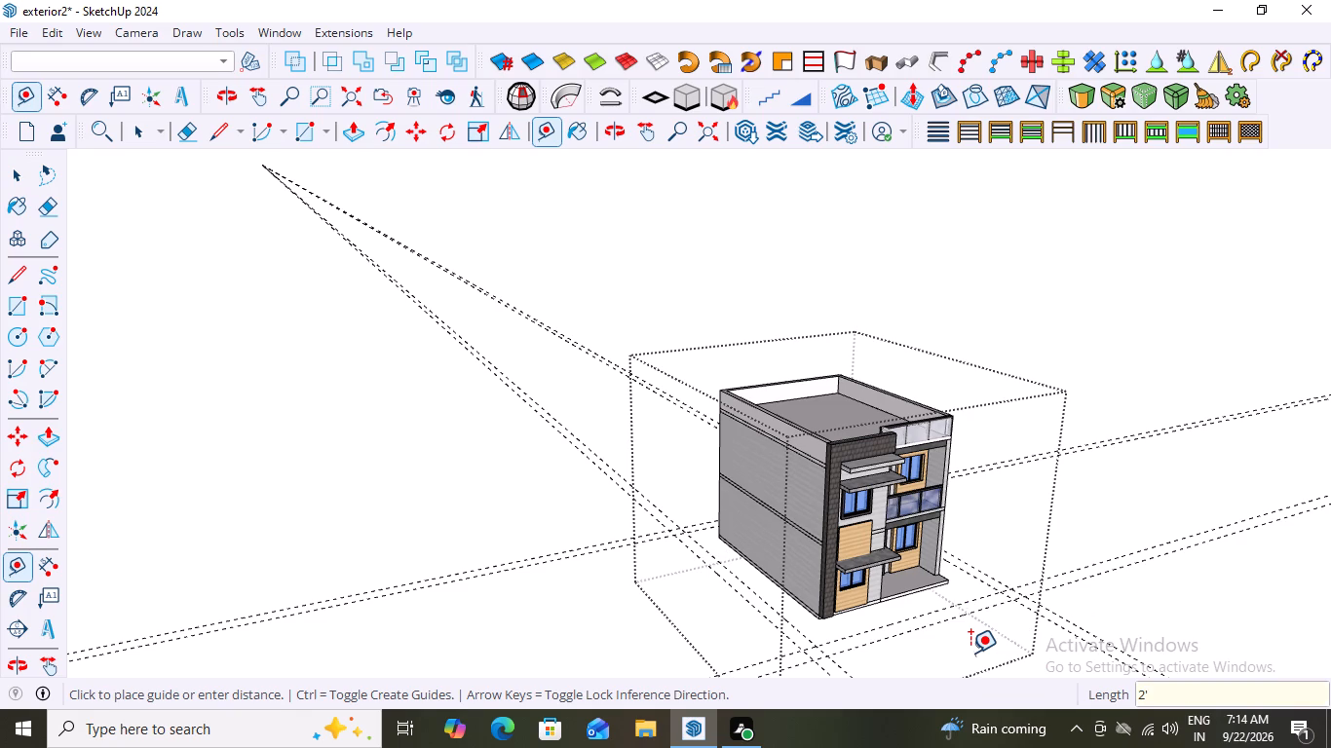
{"action": "key", "text": "space"}
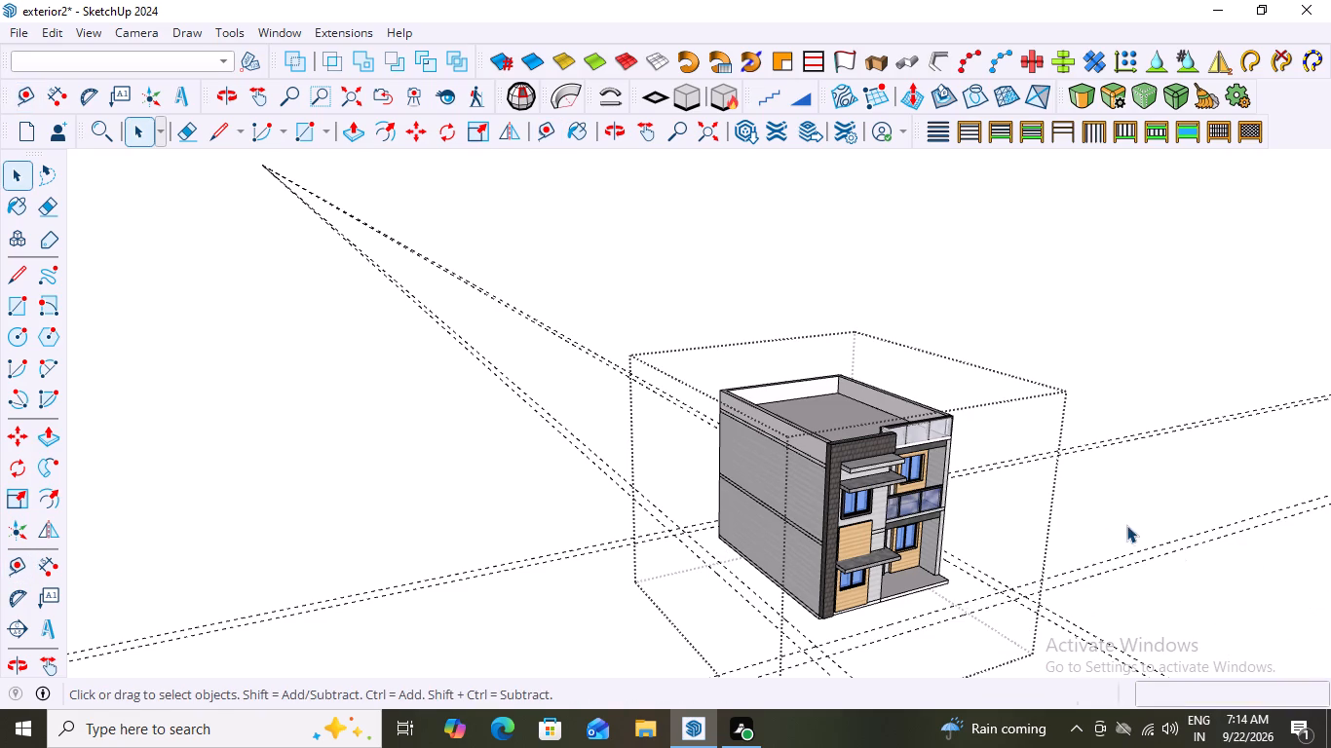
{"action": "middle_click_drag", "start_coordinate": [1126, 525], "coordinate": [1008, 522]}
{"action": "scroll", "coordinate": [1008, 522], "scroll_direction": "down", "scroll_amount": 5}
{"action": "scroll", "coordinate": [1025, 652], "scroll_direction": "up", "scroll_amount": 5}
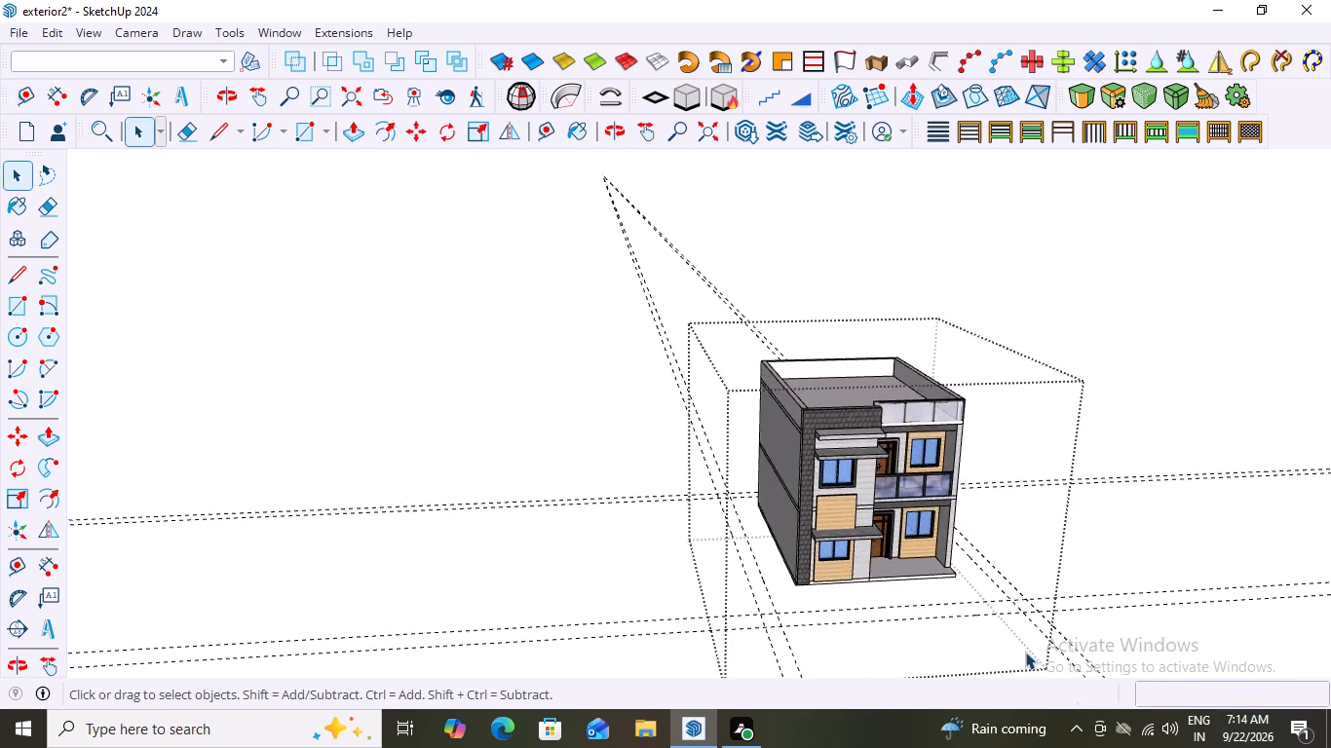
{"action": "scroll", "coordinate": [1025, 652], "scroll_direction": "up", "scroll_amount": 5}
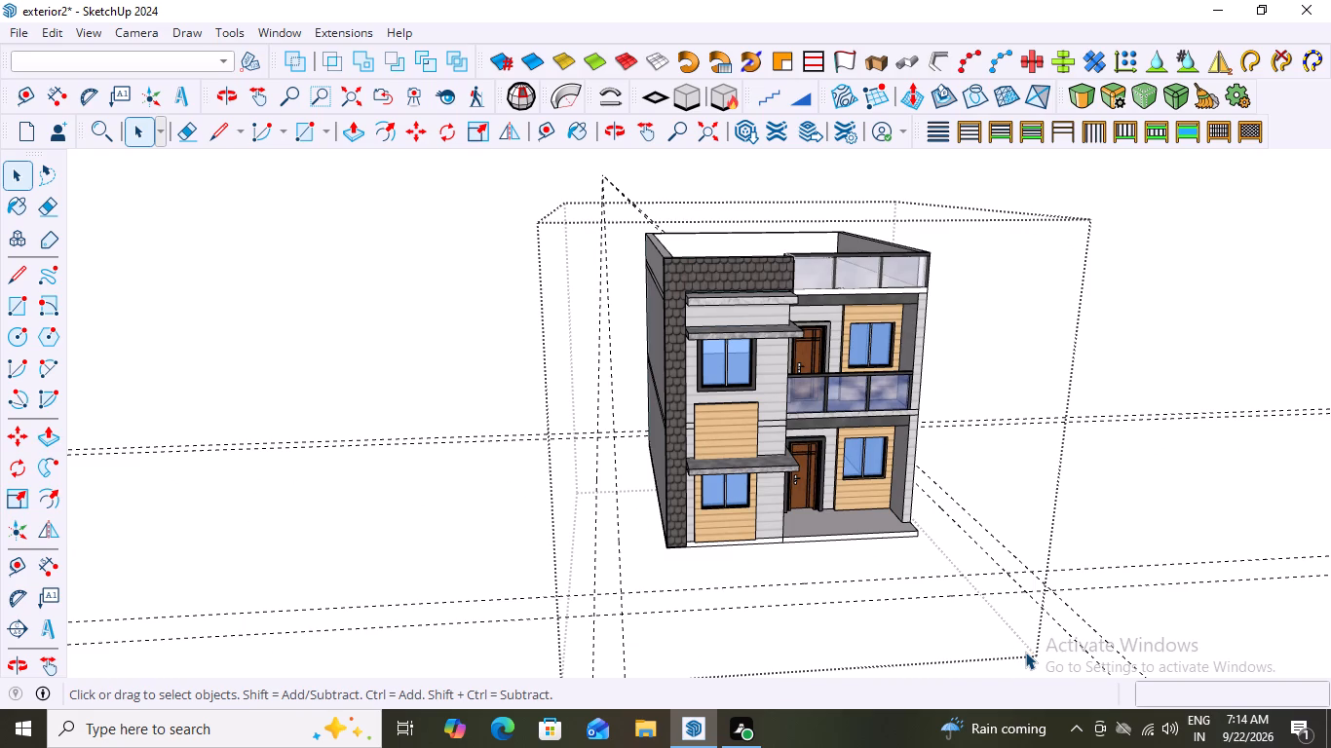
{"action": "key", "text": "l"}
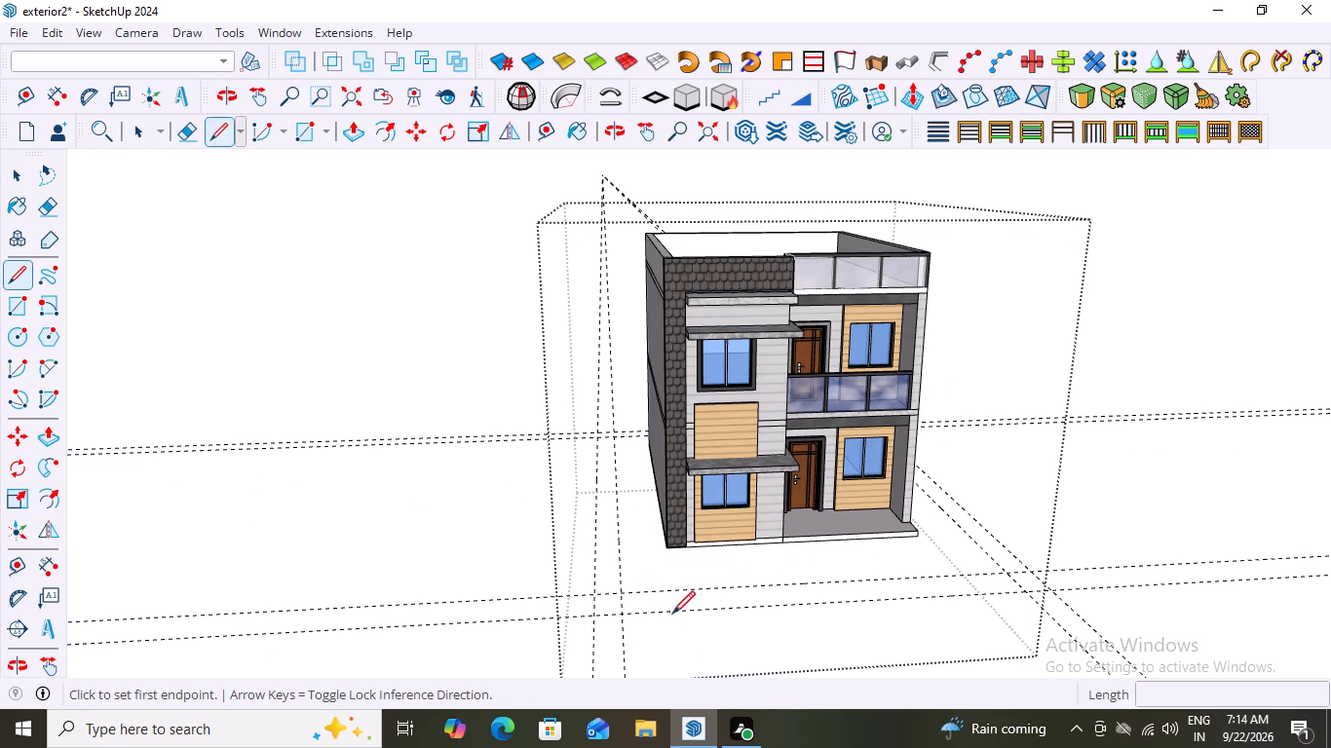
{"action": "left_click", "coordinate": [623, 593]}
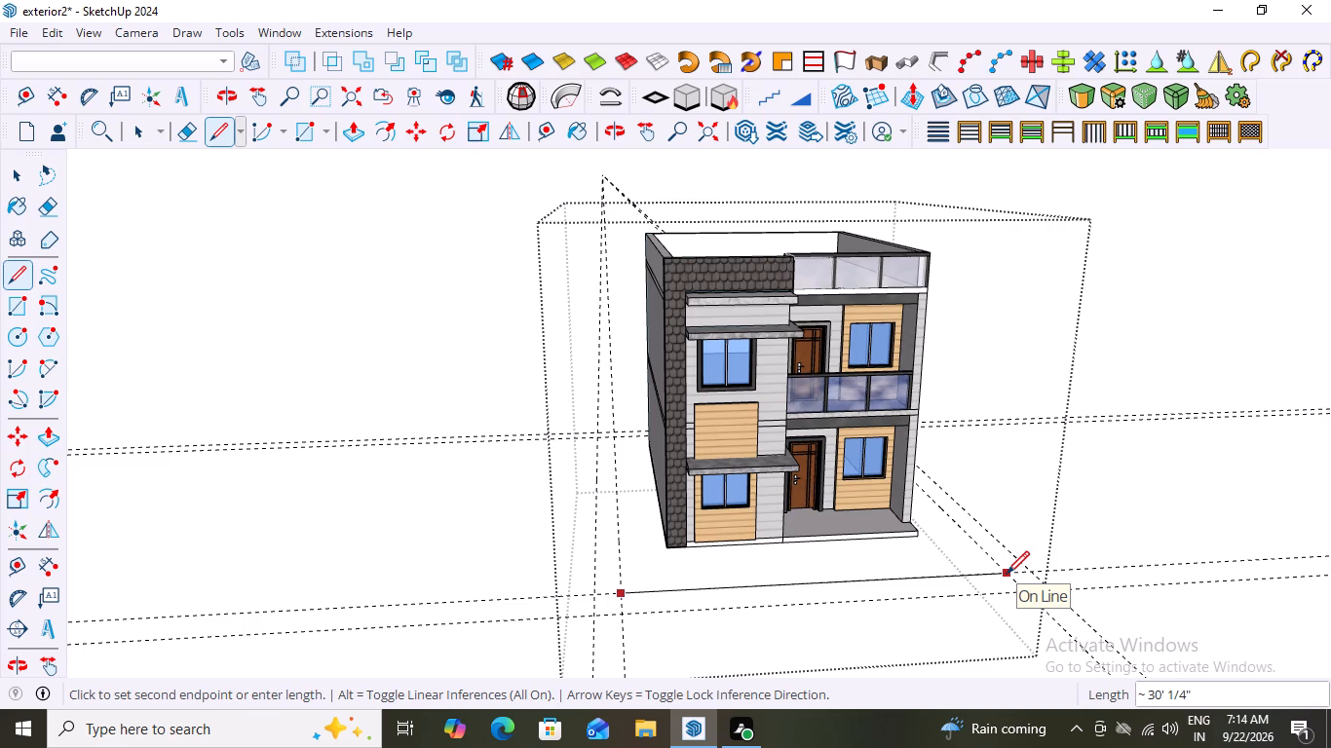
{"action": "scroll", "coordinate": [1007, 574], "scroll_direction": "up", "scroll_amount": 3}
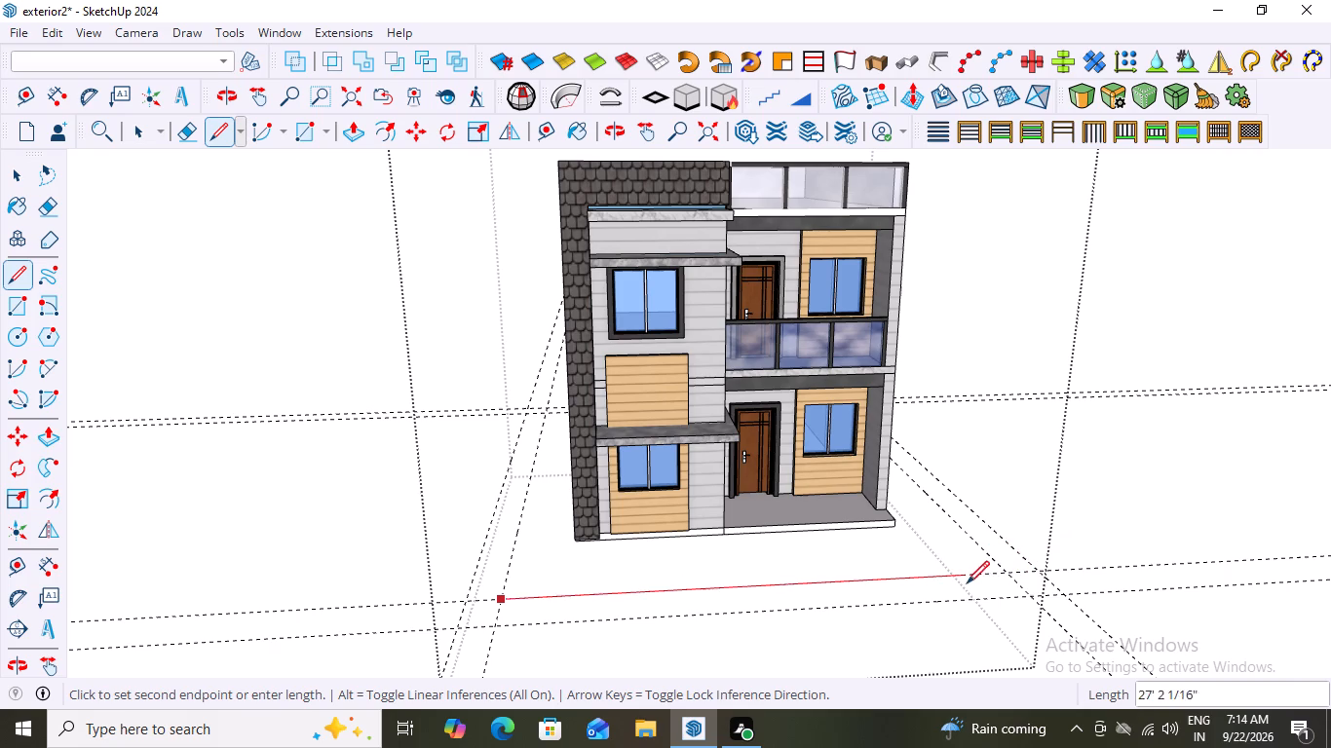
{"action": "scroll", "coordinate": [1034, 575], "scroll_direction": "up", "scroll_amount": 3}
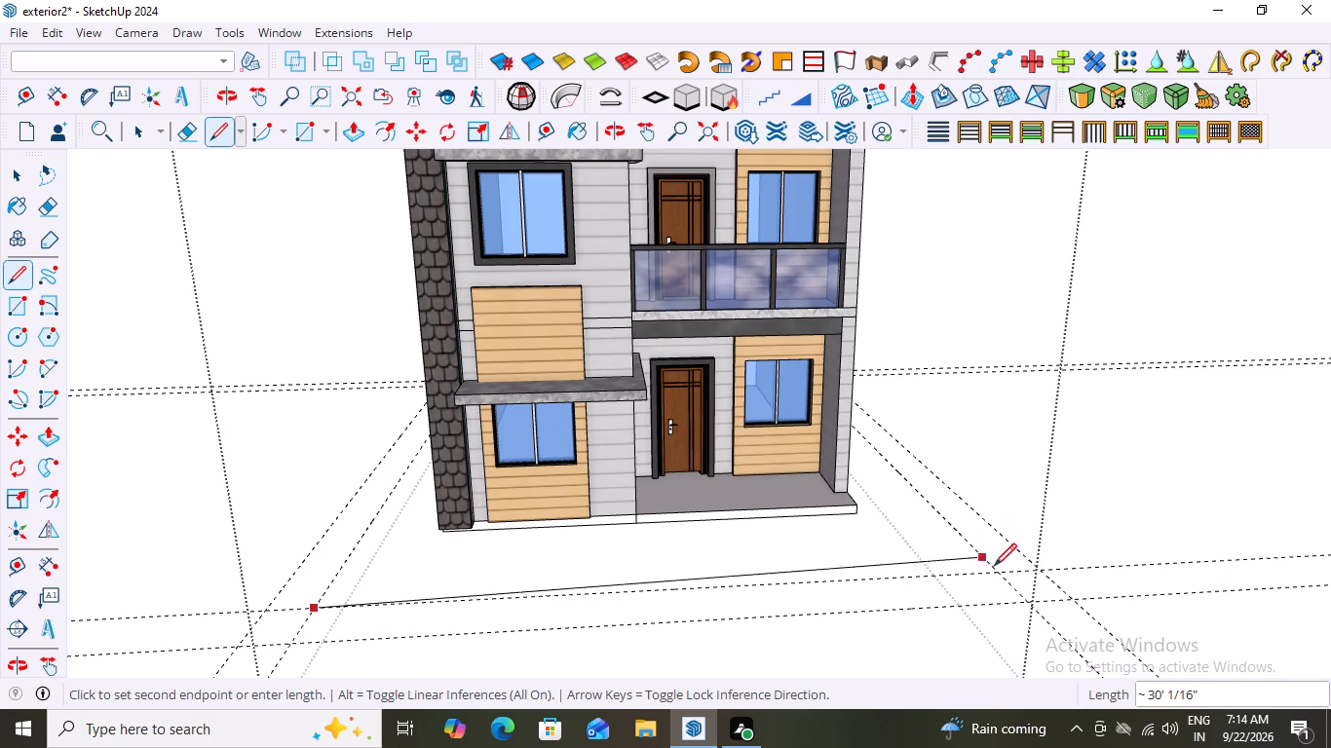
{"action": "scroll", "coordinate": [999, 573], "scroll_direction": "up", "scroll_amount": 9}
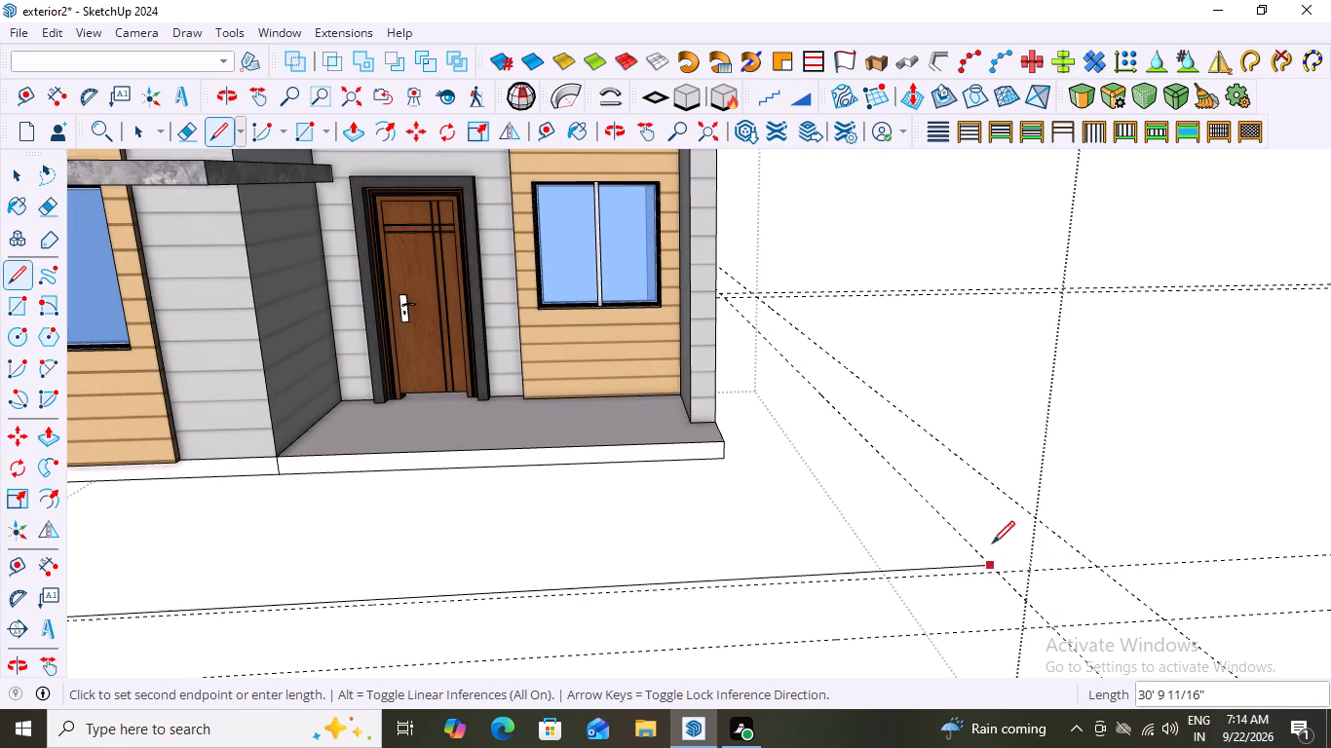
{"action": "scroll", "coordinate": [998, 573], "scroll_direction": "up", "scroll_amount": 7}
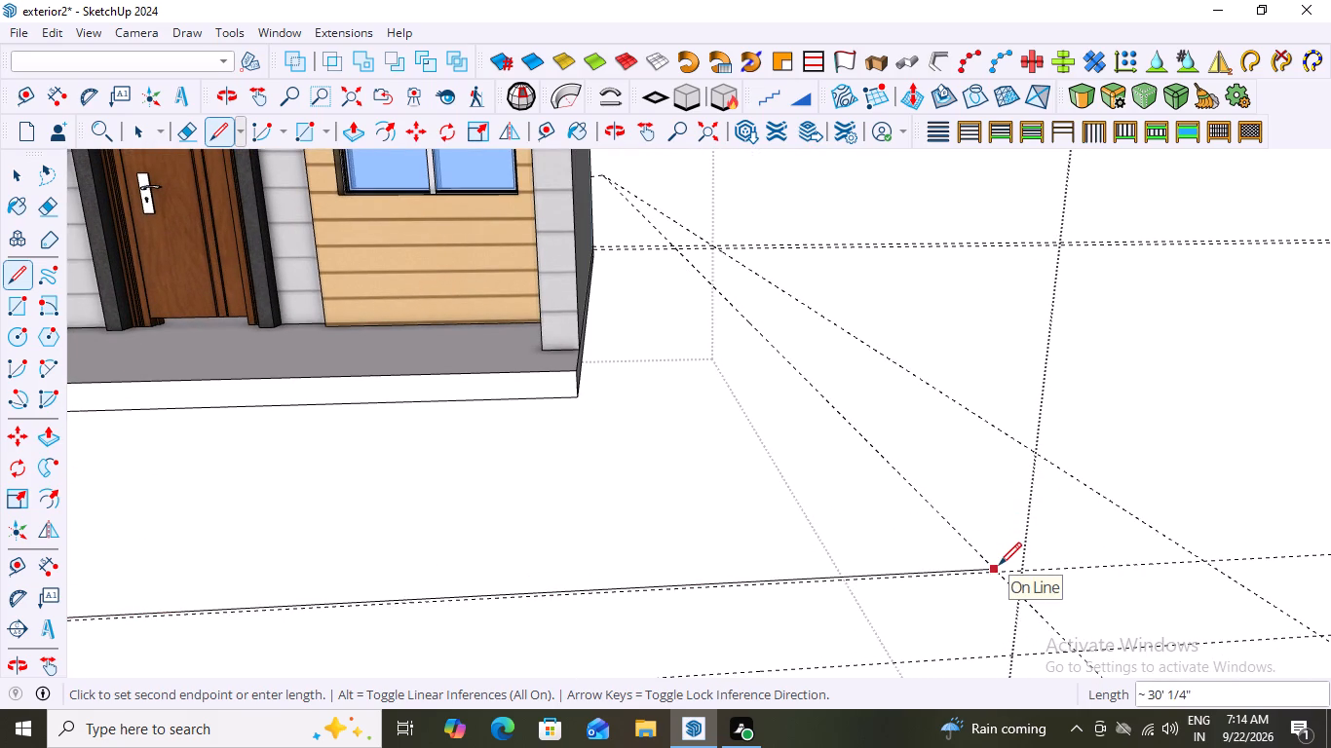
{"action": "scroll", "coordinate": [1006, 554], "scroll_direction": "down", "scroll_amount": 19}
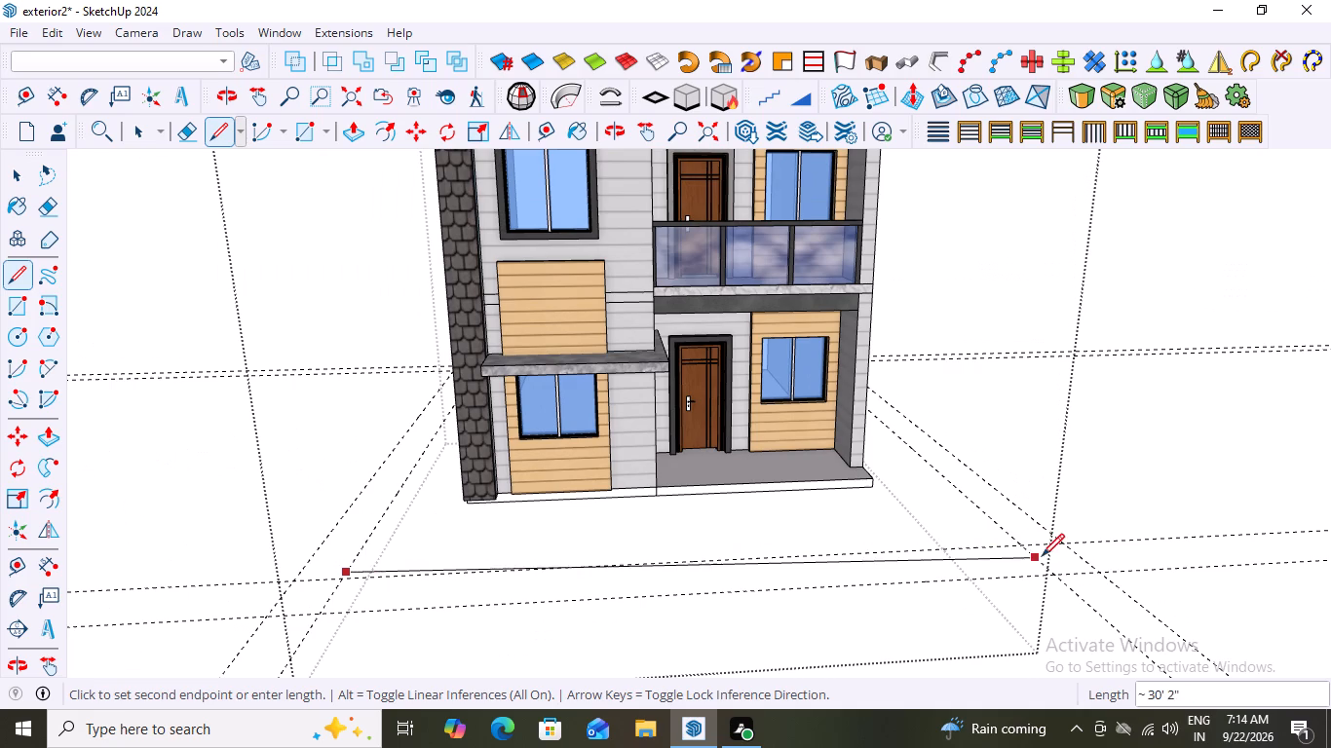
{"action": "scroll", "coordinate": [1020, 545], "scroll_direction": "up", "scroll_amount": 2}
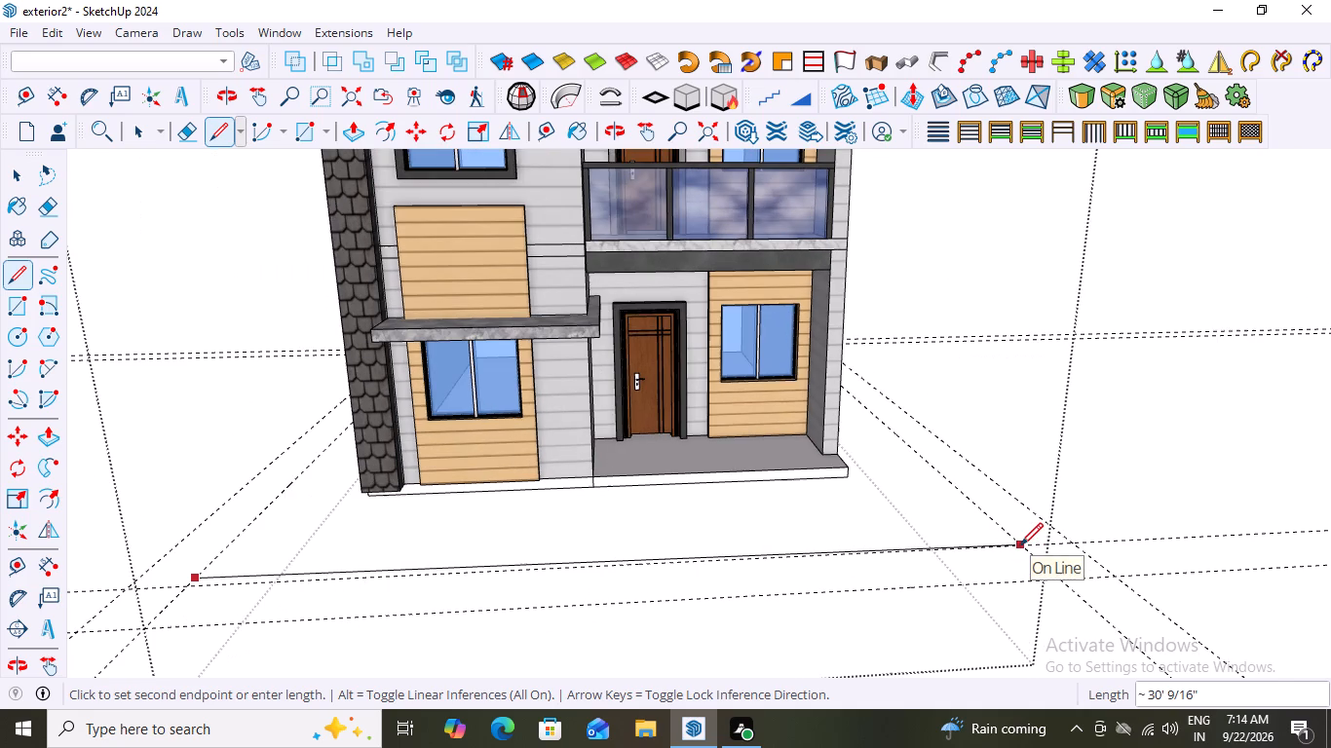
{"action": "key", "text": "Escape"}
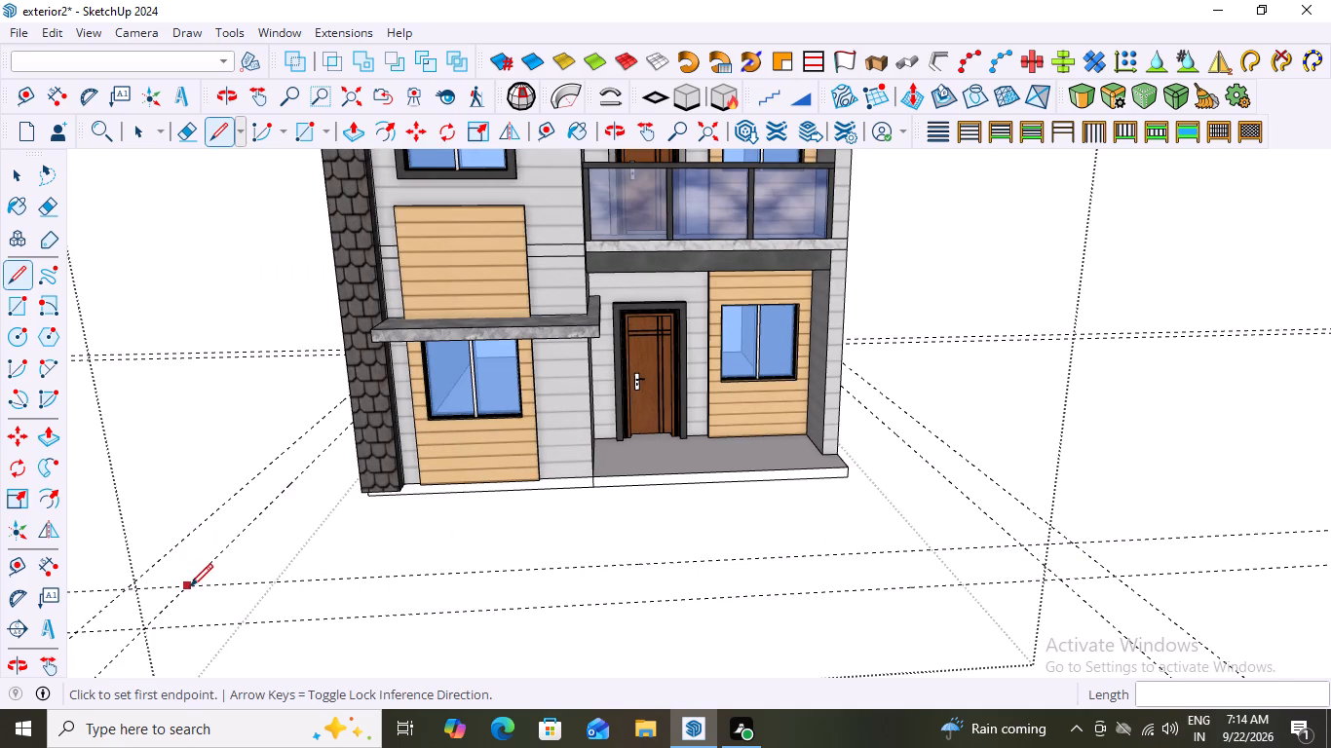
Draw a line about 30' long along the inner front guide, from the column-side inner guide to the porch-side inner guide.
{"action": "scroll", "coordinate": [190, 585], "scroll_direction": "up", "scroll_amount": 10}
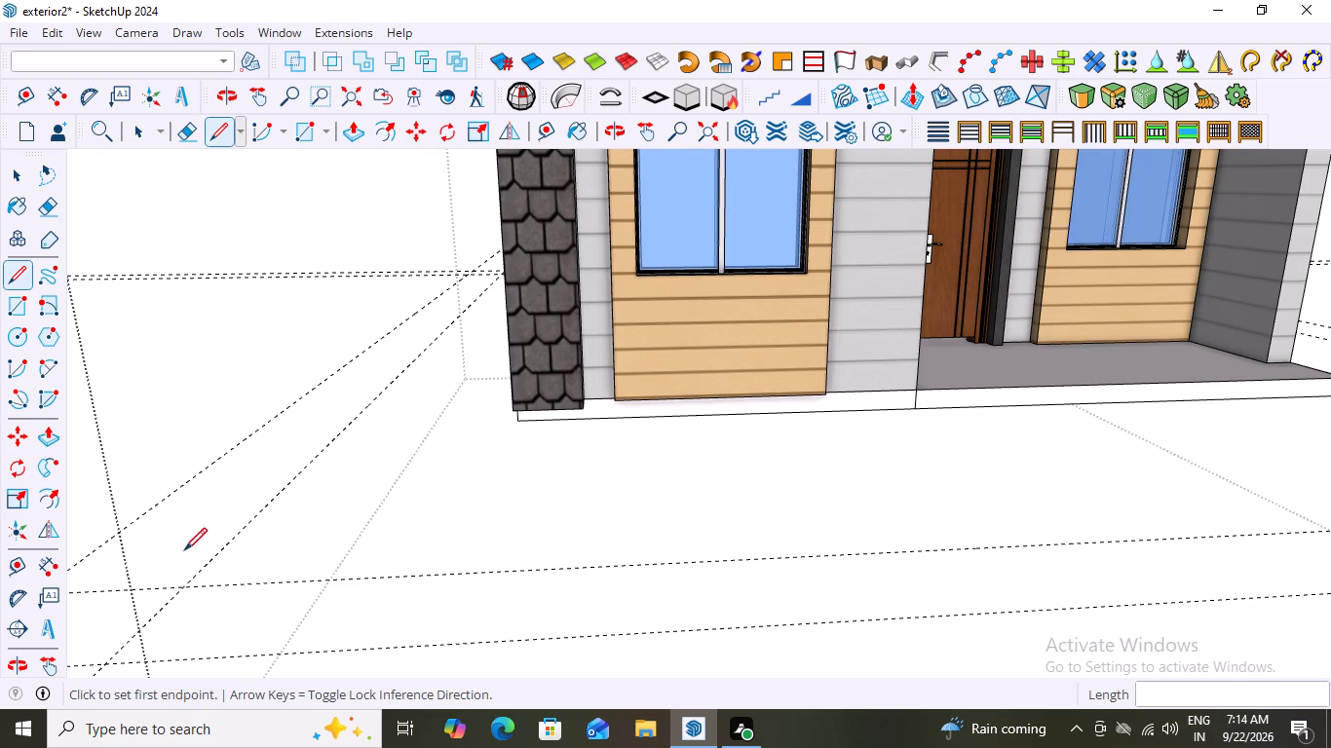
{"action": "left_click", "coordinate": [186, 586]}
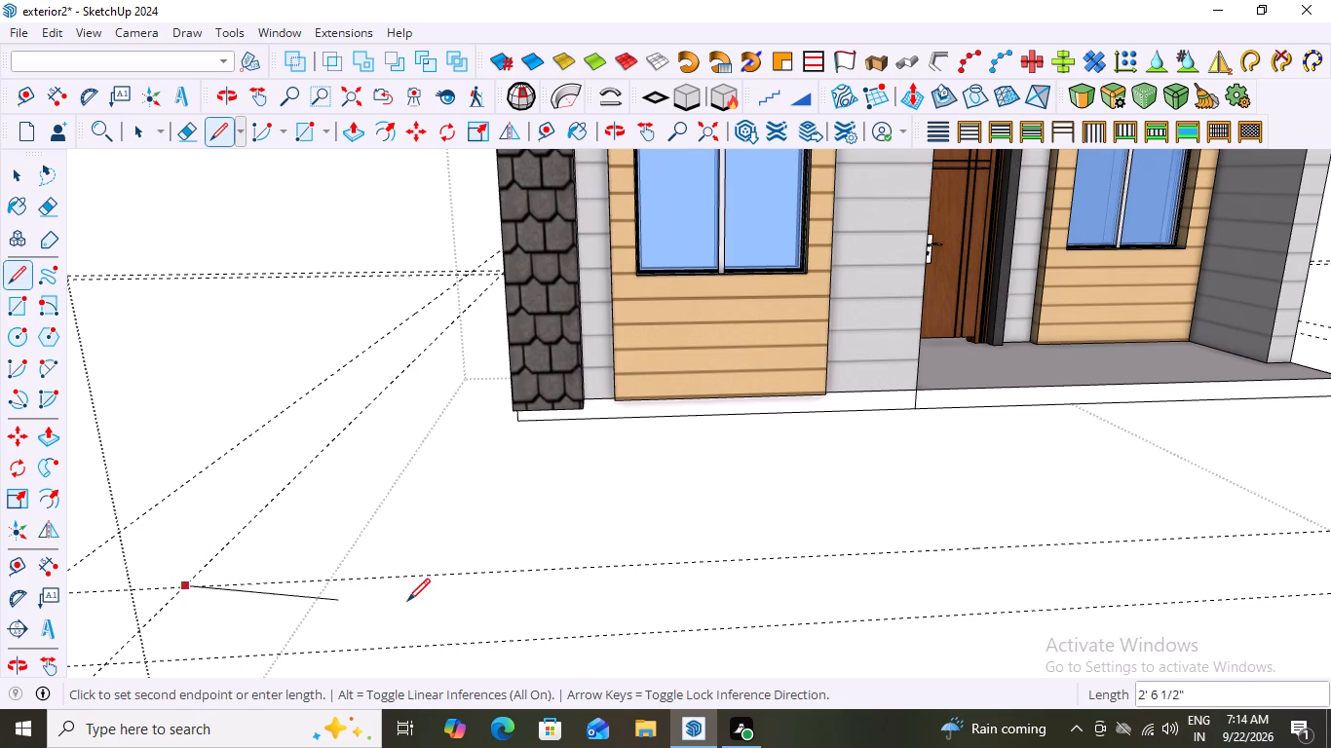
{"action": "scroll", "coordinate": [413, 588], "scroll_direction": "down", "scroll_amount": 8}
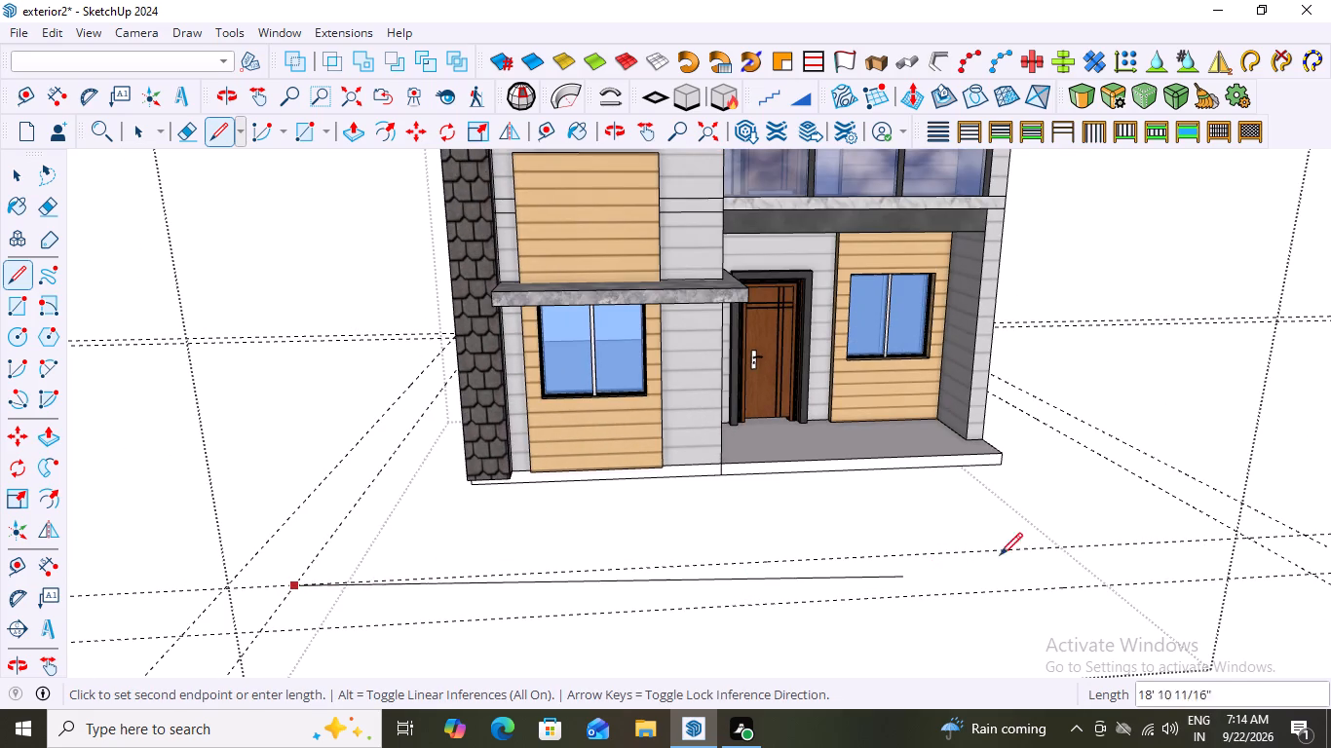
{"action": "scroll", "coordinate": [961, 528], "scroll_direction": "down", "scroll_amount": 2}
{"action": "scroll", "coordinate": [1214, 530], "scroll_direction": "up", "scroll_amount": 3}
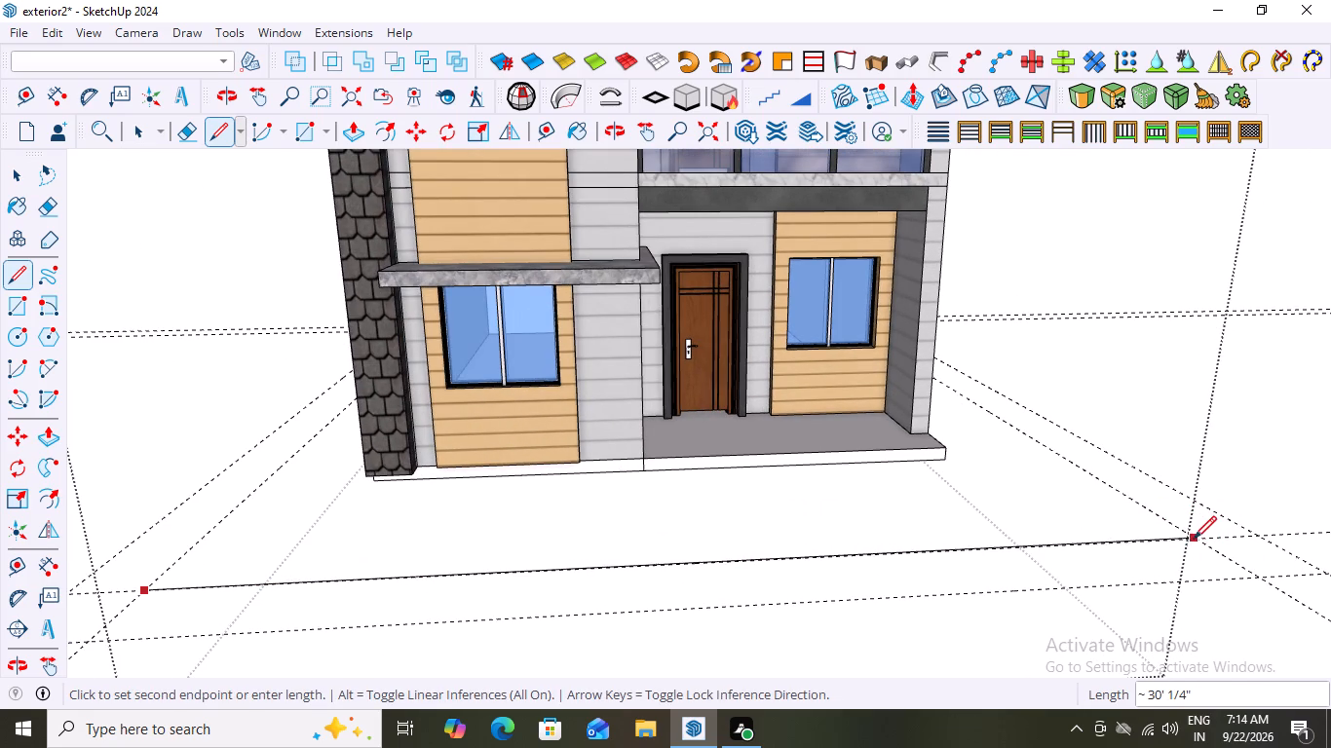
{"action": "left_click", "coordinate": [1195, 539]}
{"action": "scroll", "coordinate": [1062, 437], "scroll_direction": "down", "scroll_amount": 8}
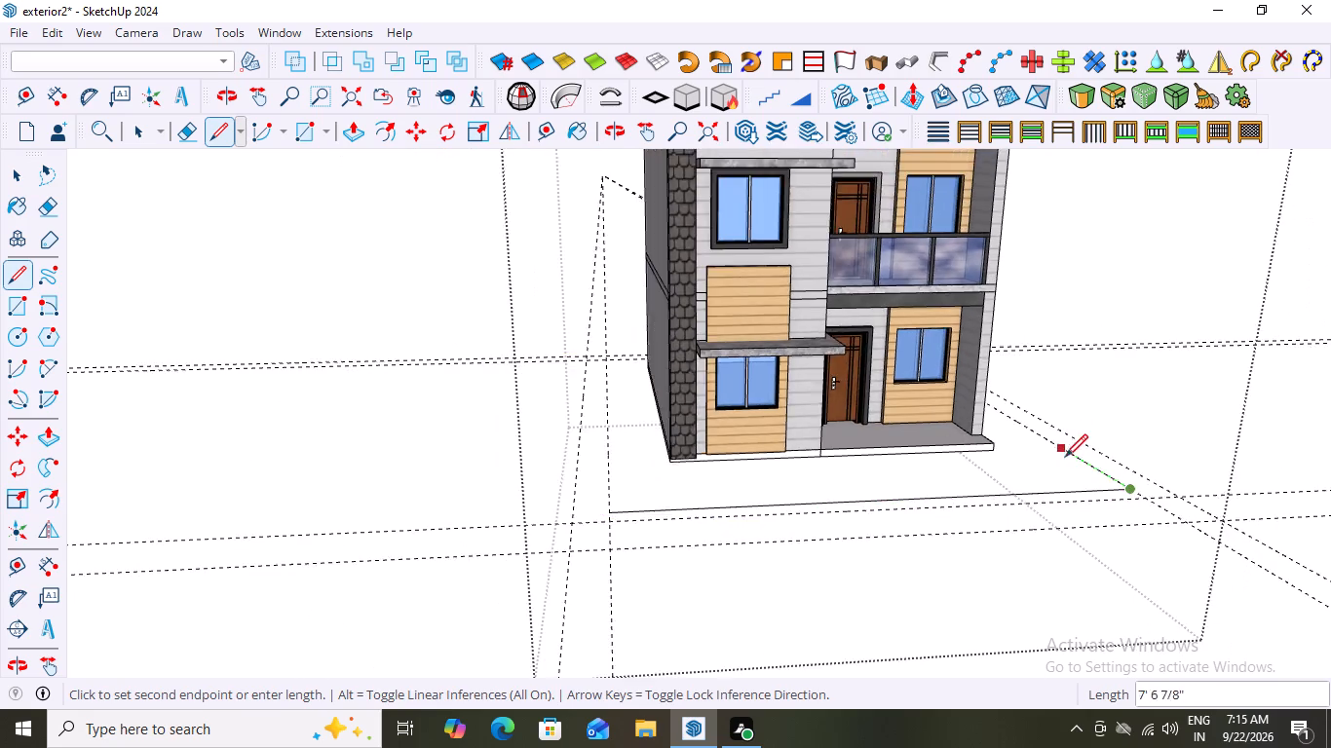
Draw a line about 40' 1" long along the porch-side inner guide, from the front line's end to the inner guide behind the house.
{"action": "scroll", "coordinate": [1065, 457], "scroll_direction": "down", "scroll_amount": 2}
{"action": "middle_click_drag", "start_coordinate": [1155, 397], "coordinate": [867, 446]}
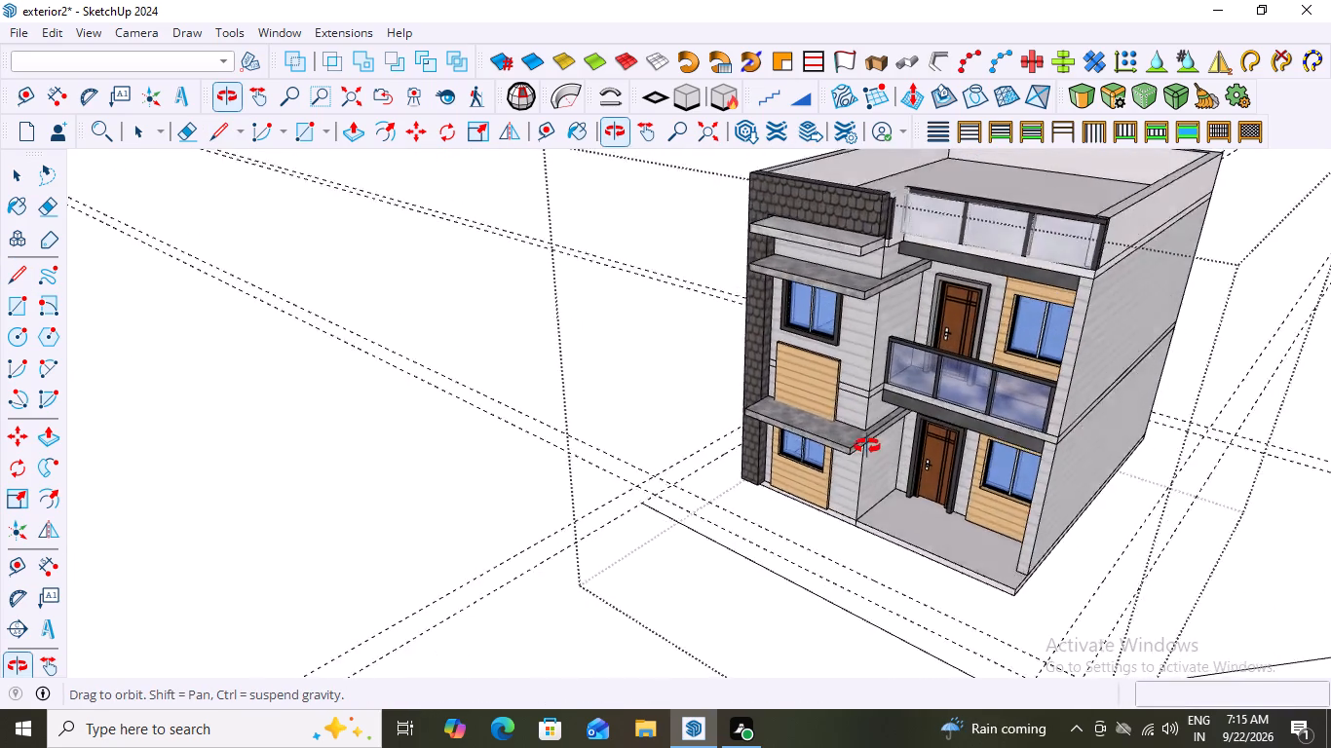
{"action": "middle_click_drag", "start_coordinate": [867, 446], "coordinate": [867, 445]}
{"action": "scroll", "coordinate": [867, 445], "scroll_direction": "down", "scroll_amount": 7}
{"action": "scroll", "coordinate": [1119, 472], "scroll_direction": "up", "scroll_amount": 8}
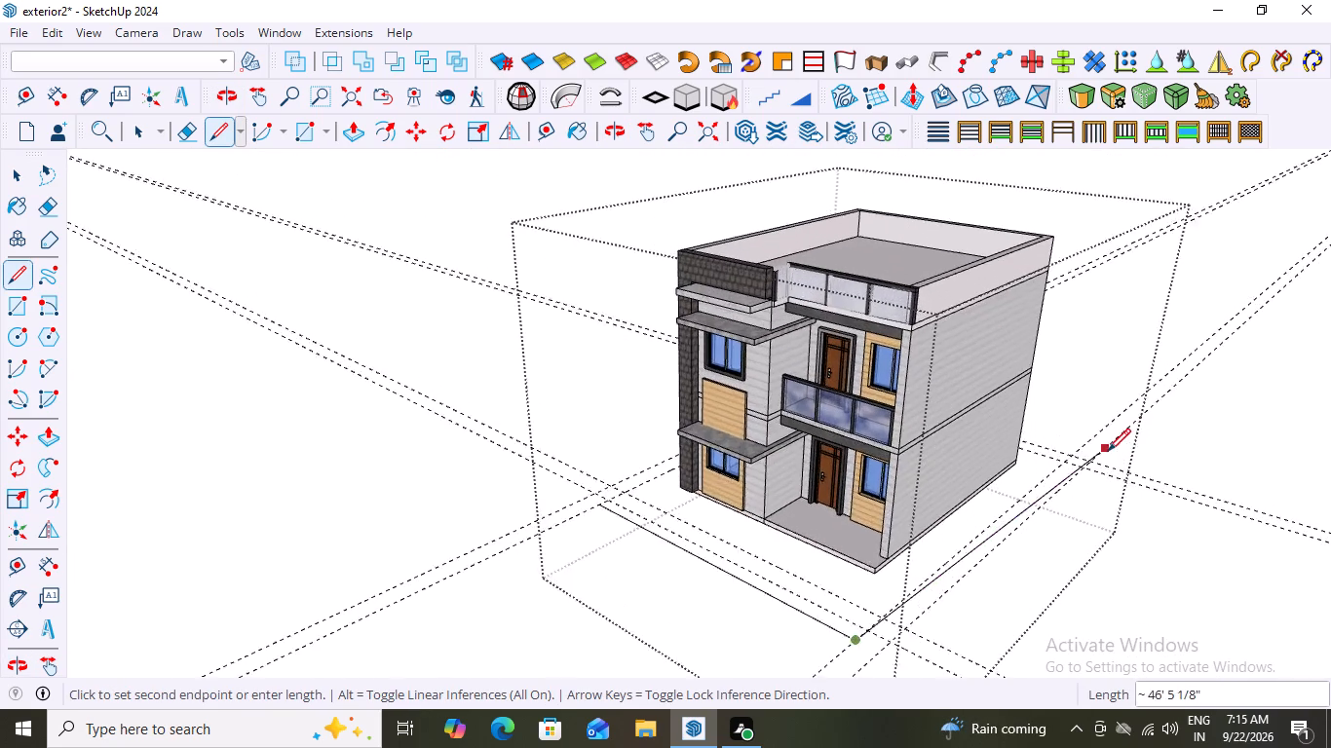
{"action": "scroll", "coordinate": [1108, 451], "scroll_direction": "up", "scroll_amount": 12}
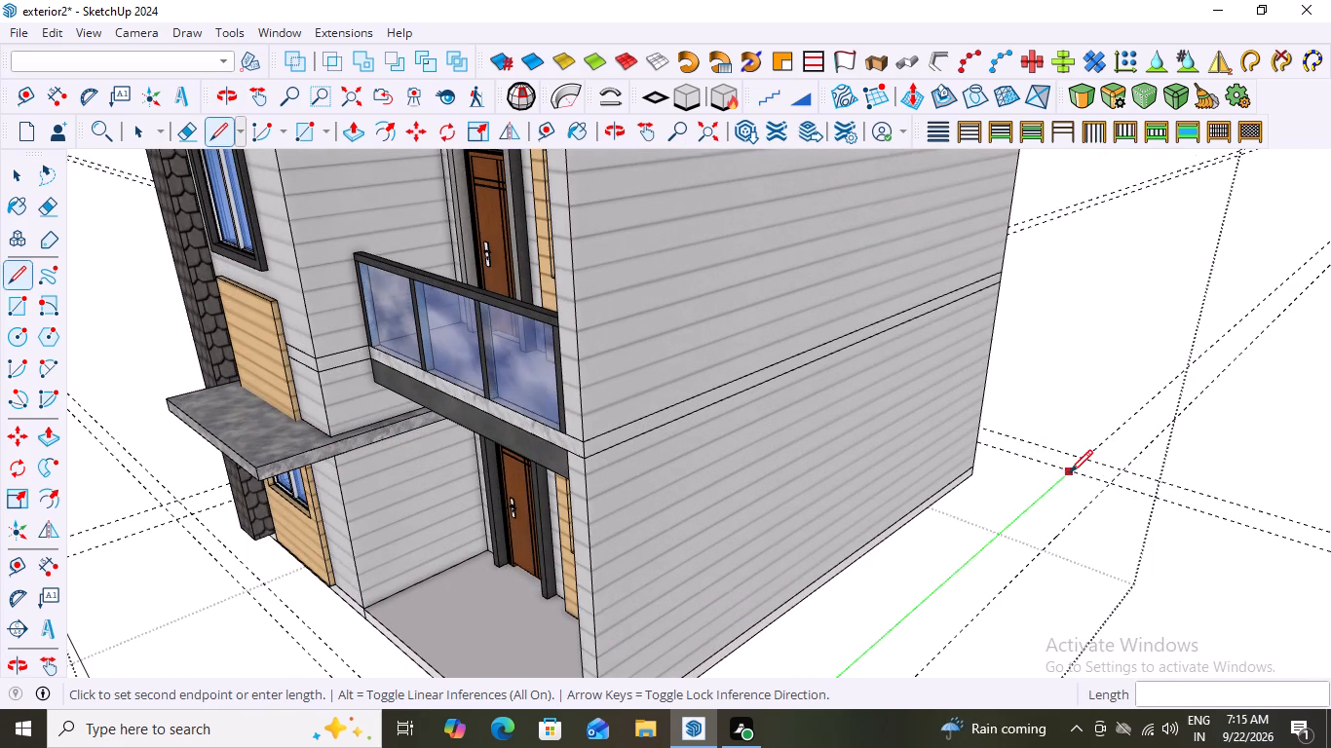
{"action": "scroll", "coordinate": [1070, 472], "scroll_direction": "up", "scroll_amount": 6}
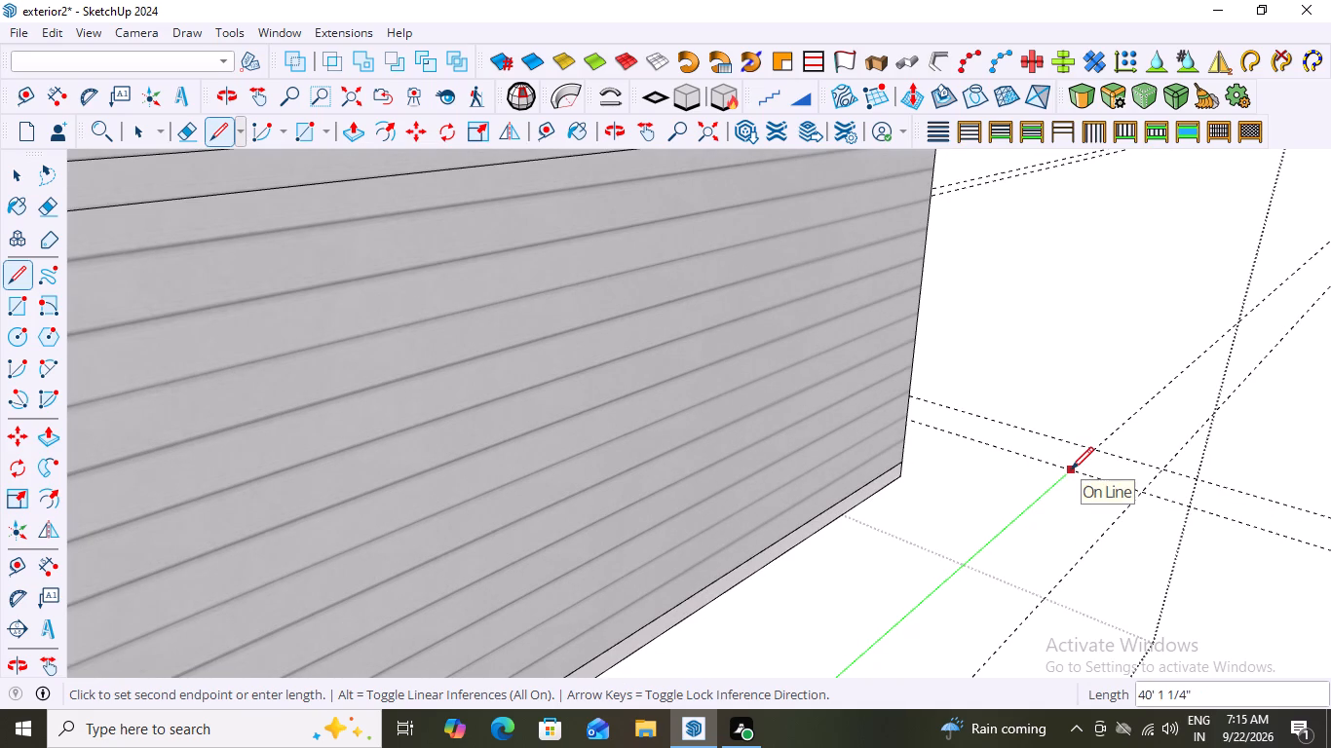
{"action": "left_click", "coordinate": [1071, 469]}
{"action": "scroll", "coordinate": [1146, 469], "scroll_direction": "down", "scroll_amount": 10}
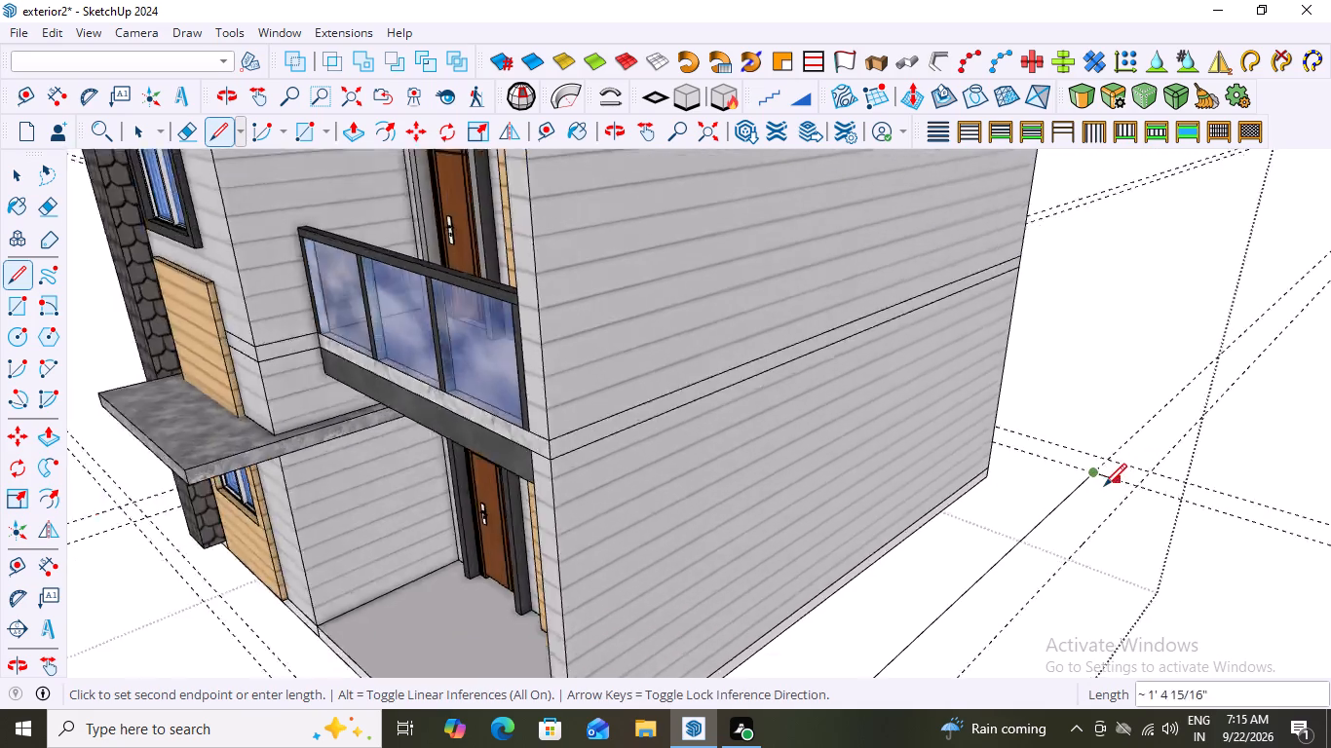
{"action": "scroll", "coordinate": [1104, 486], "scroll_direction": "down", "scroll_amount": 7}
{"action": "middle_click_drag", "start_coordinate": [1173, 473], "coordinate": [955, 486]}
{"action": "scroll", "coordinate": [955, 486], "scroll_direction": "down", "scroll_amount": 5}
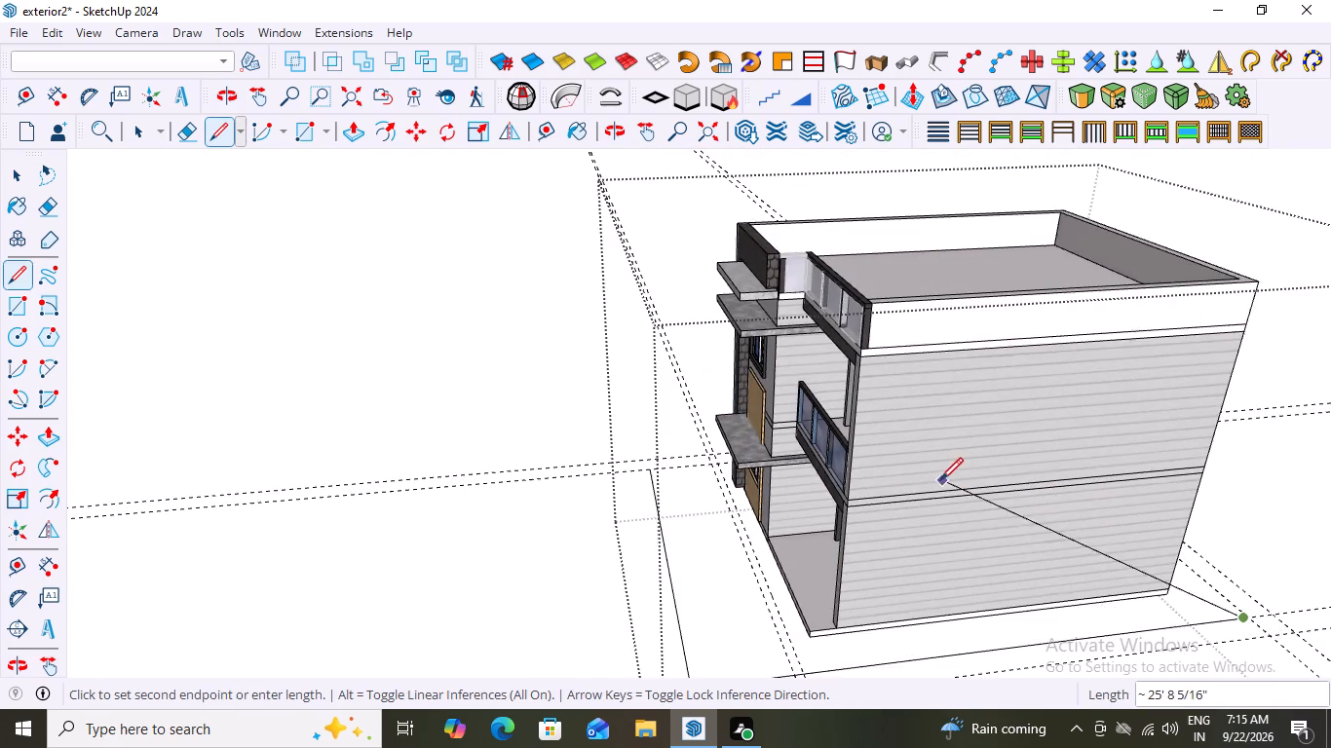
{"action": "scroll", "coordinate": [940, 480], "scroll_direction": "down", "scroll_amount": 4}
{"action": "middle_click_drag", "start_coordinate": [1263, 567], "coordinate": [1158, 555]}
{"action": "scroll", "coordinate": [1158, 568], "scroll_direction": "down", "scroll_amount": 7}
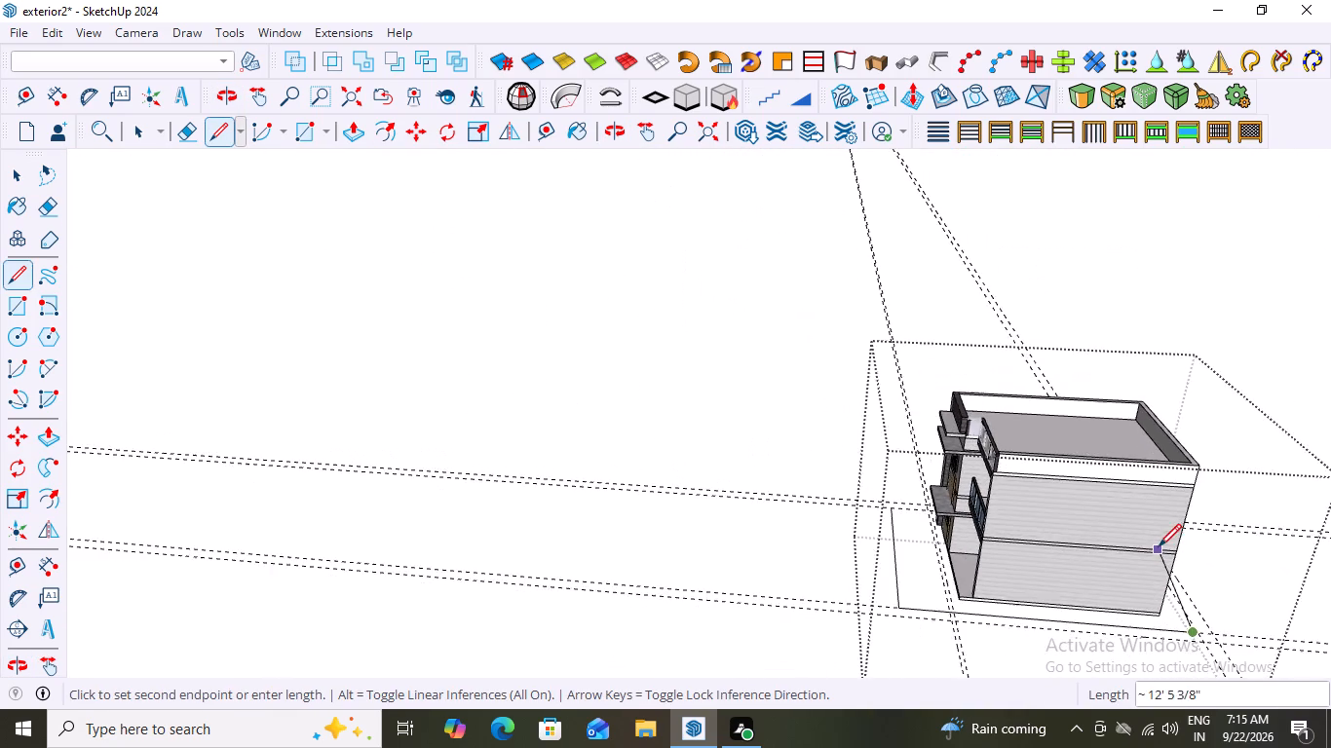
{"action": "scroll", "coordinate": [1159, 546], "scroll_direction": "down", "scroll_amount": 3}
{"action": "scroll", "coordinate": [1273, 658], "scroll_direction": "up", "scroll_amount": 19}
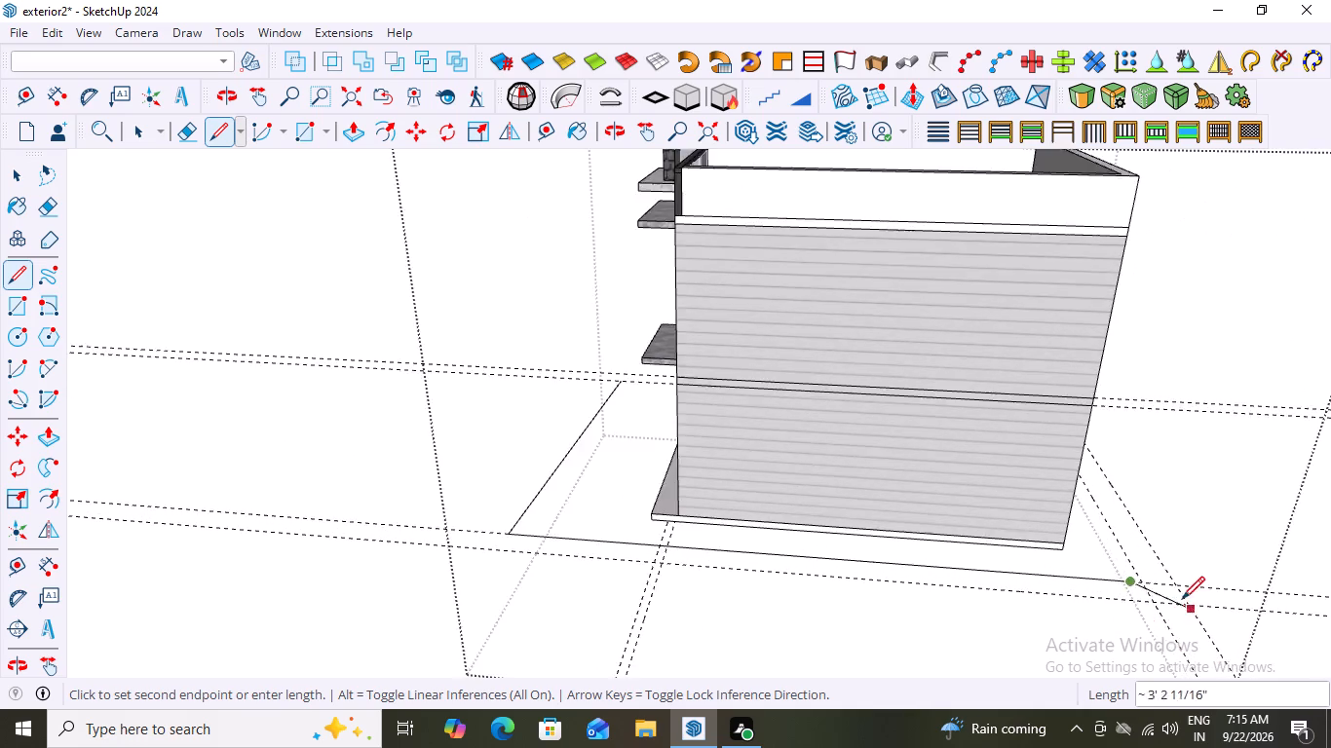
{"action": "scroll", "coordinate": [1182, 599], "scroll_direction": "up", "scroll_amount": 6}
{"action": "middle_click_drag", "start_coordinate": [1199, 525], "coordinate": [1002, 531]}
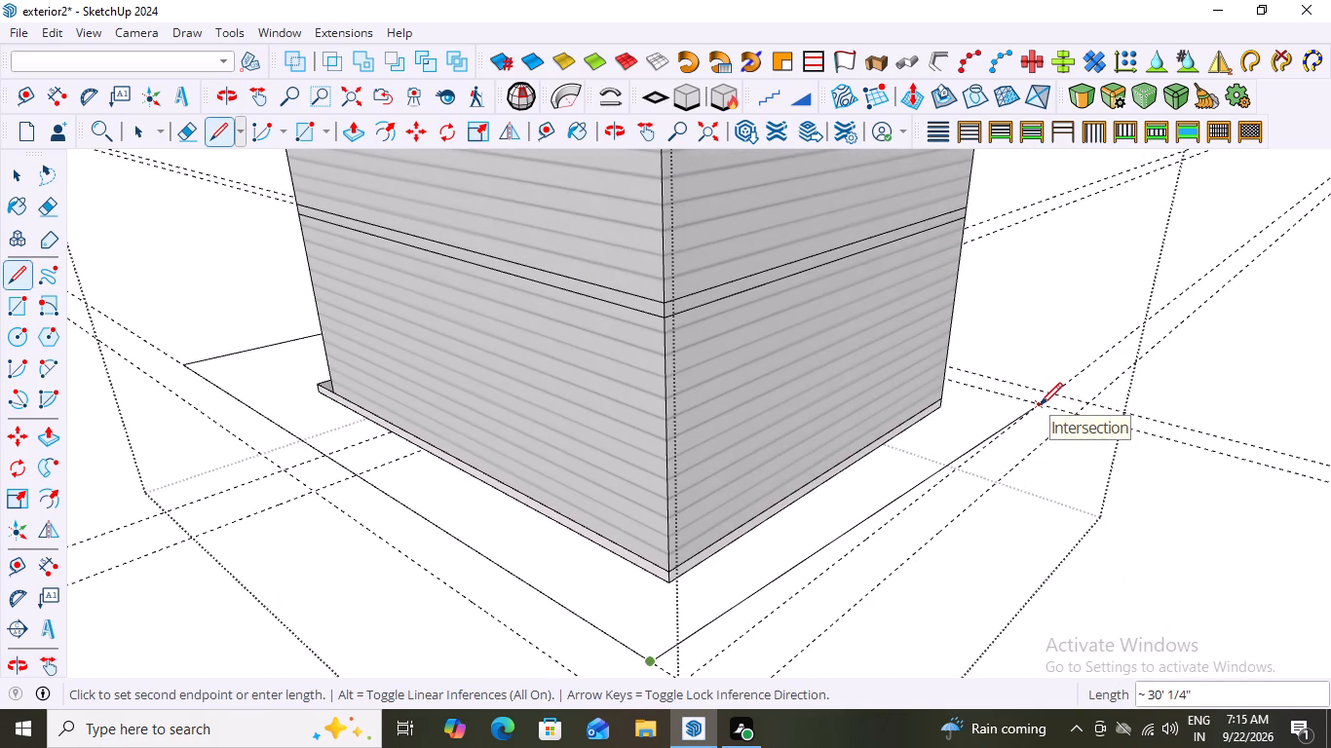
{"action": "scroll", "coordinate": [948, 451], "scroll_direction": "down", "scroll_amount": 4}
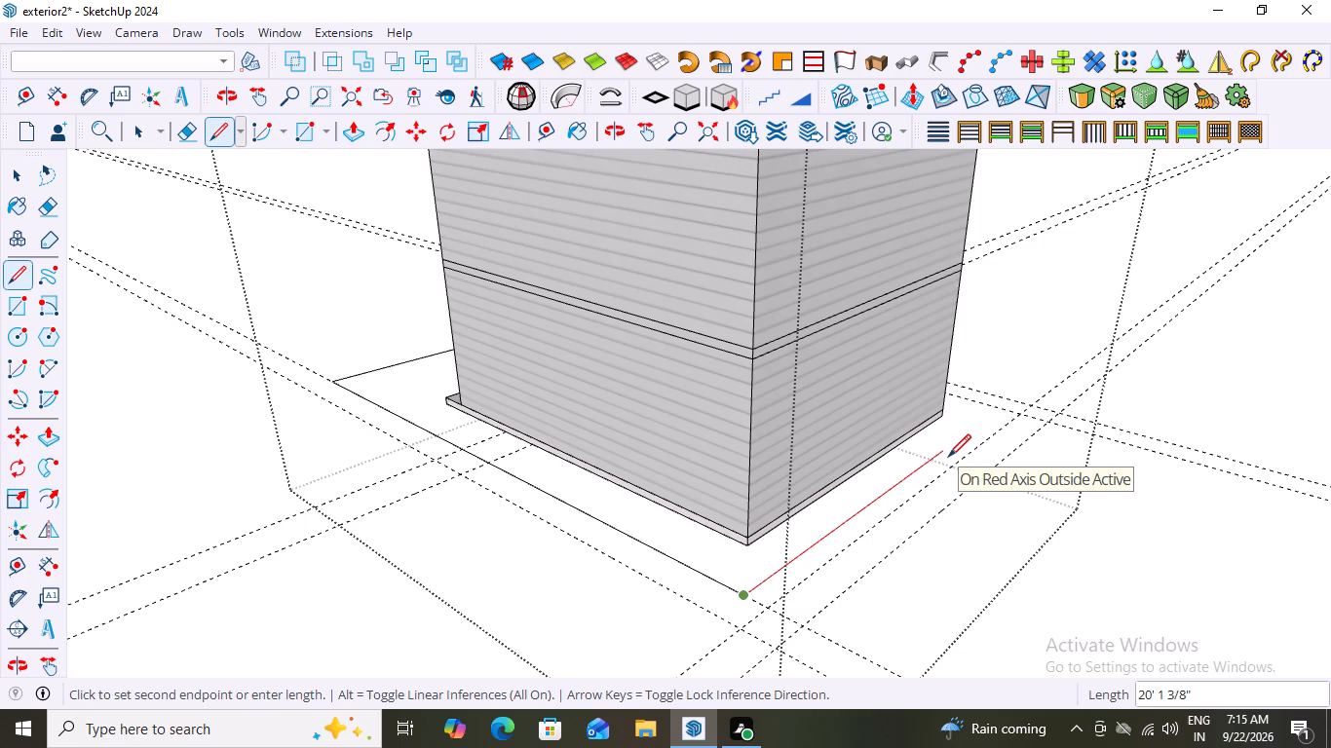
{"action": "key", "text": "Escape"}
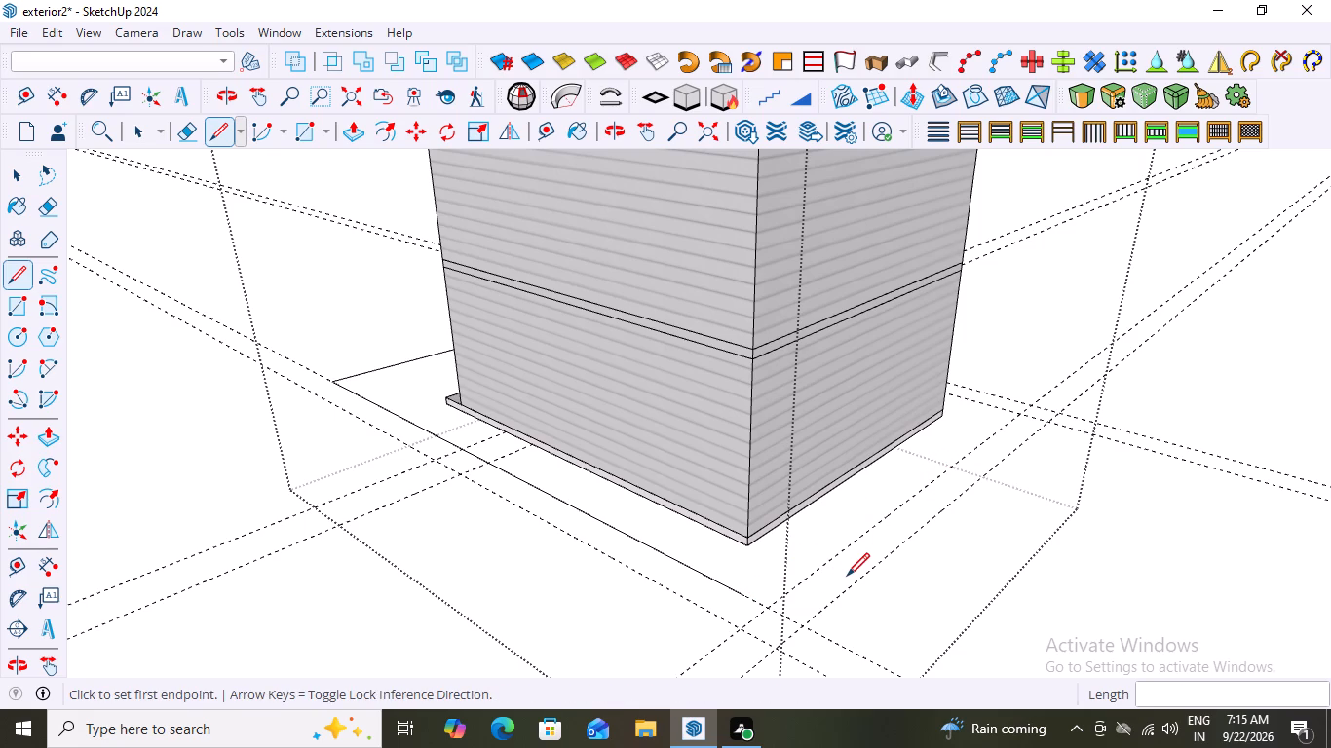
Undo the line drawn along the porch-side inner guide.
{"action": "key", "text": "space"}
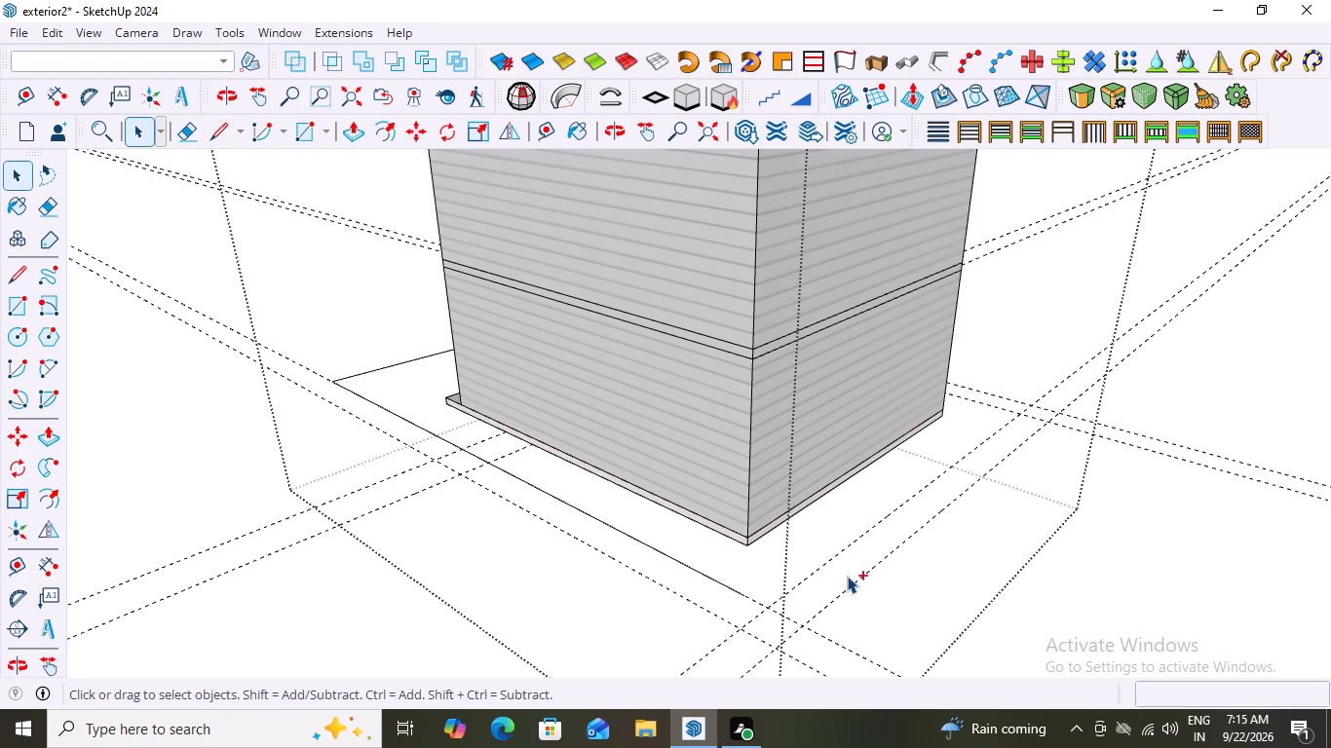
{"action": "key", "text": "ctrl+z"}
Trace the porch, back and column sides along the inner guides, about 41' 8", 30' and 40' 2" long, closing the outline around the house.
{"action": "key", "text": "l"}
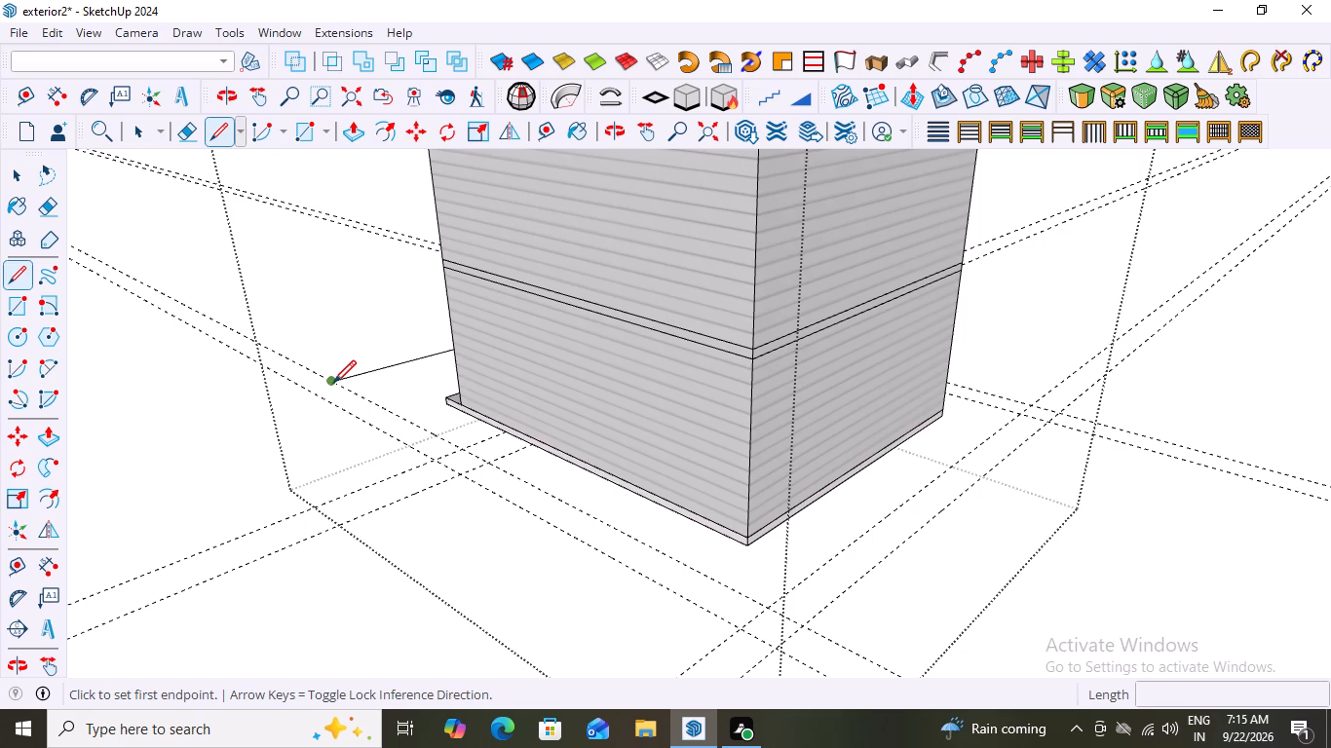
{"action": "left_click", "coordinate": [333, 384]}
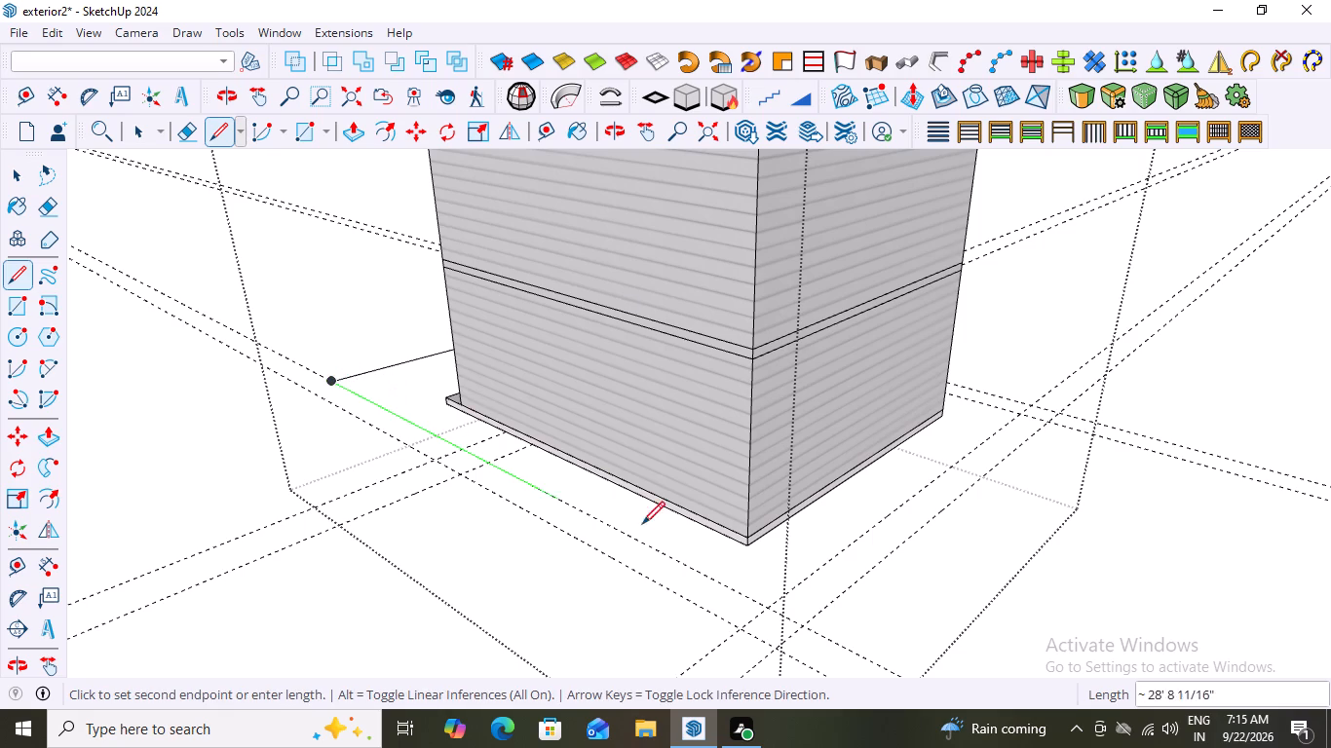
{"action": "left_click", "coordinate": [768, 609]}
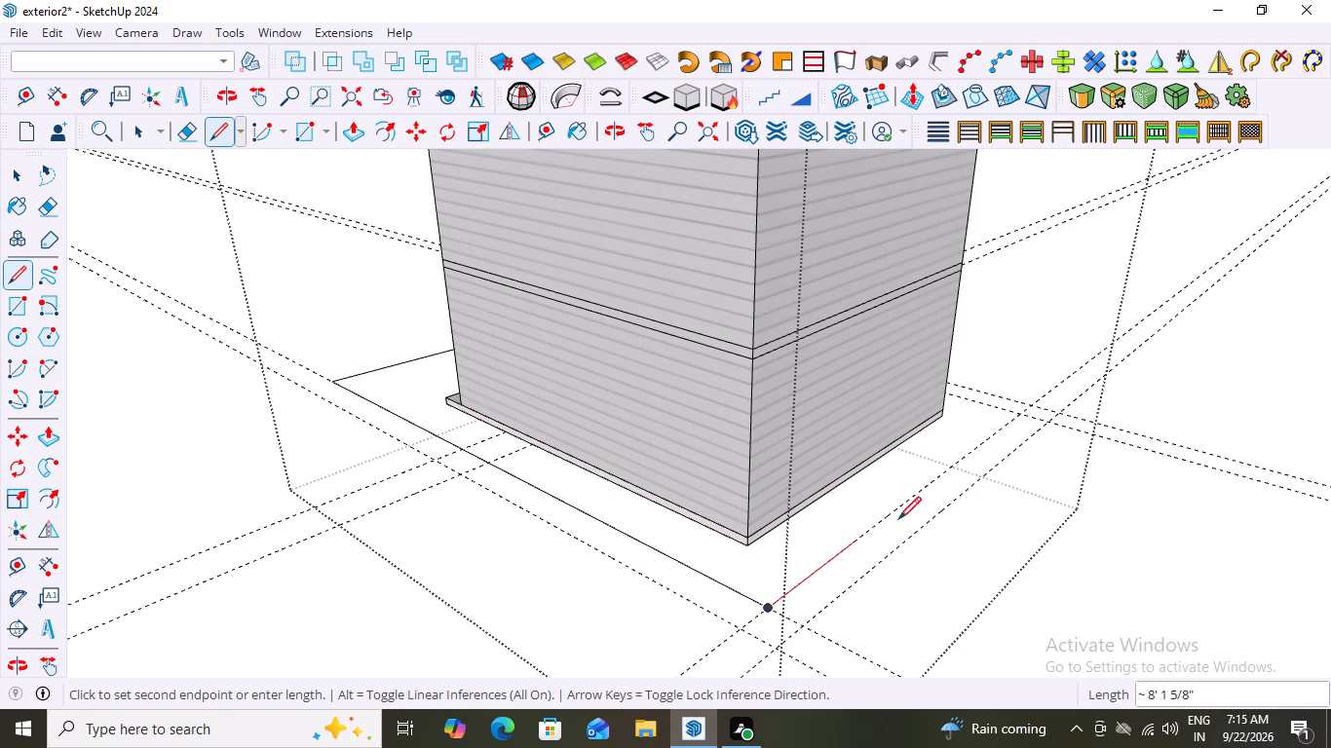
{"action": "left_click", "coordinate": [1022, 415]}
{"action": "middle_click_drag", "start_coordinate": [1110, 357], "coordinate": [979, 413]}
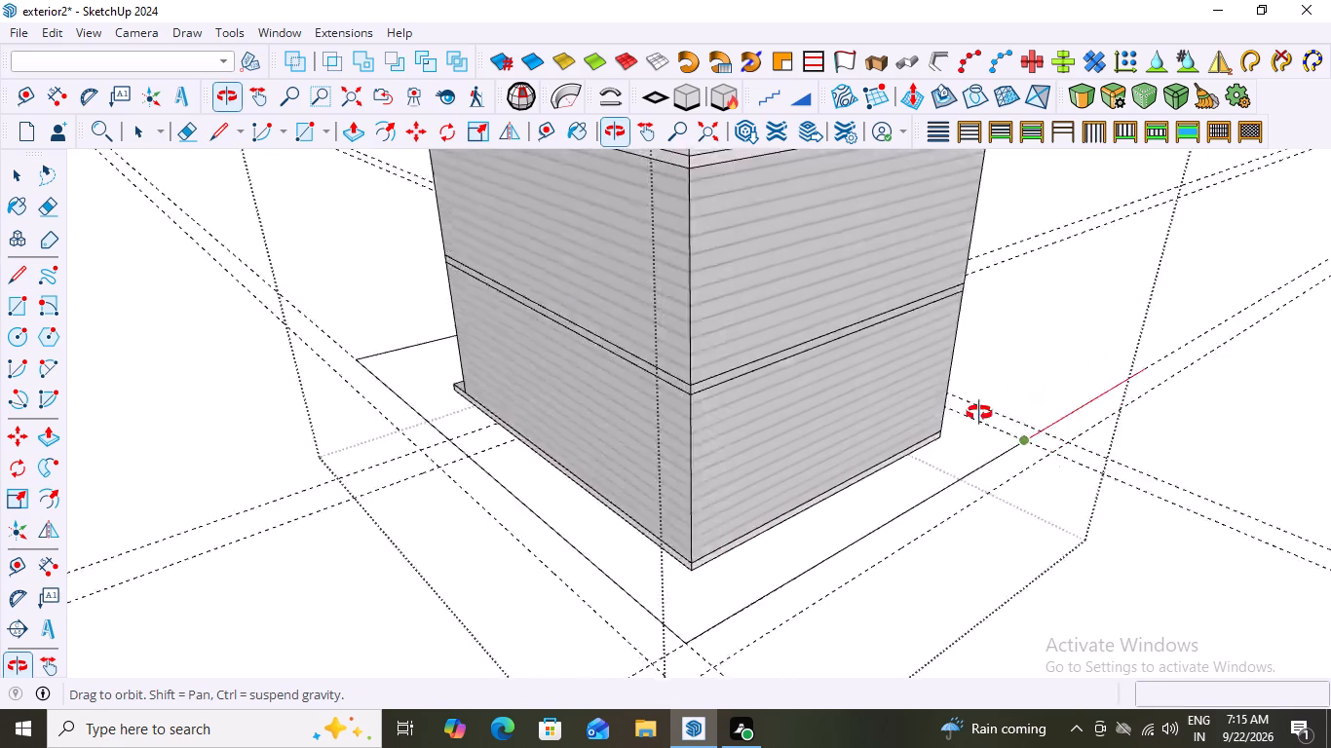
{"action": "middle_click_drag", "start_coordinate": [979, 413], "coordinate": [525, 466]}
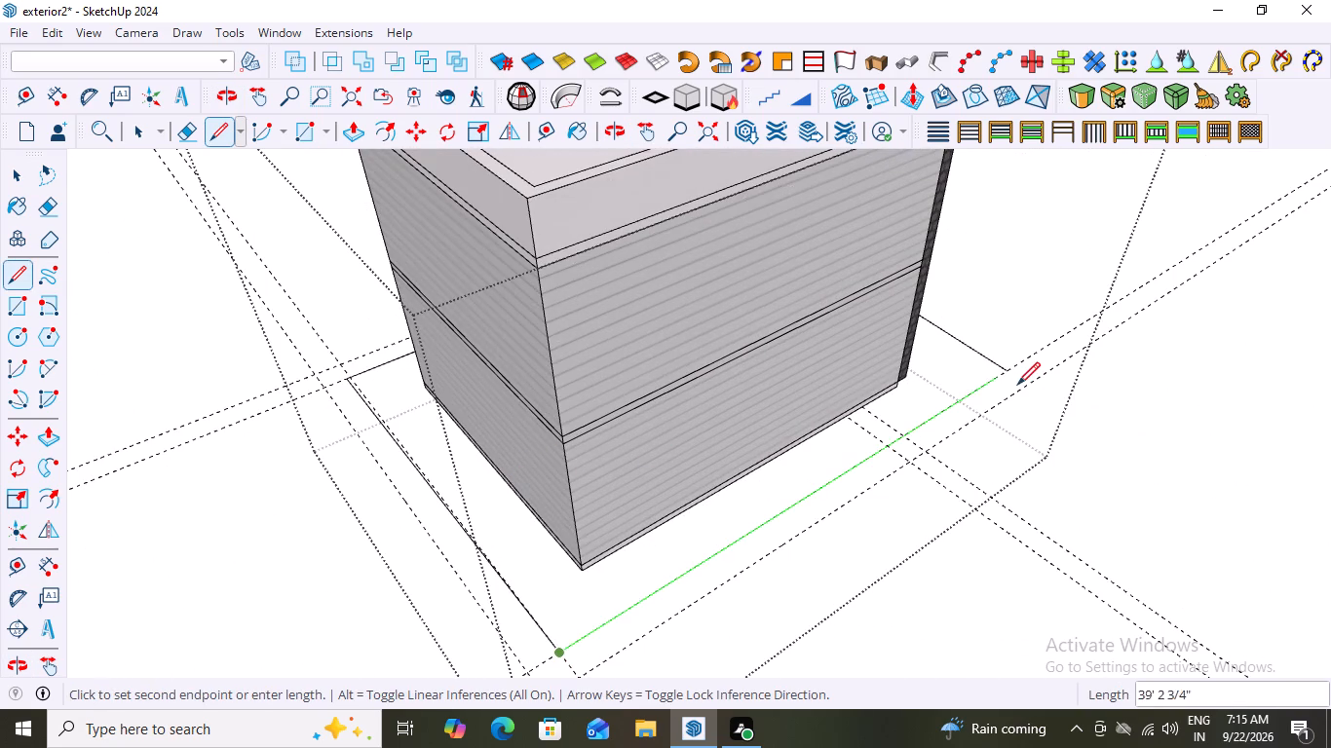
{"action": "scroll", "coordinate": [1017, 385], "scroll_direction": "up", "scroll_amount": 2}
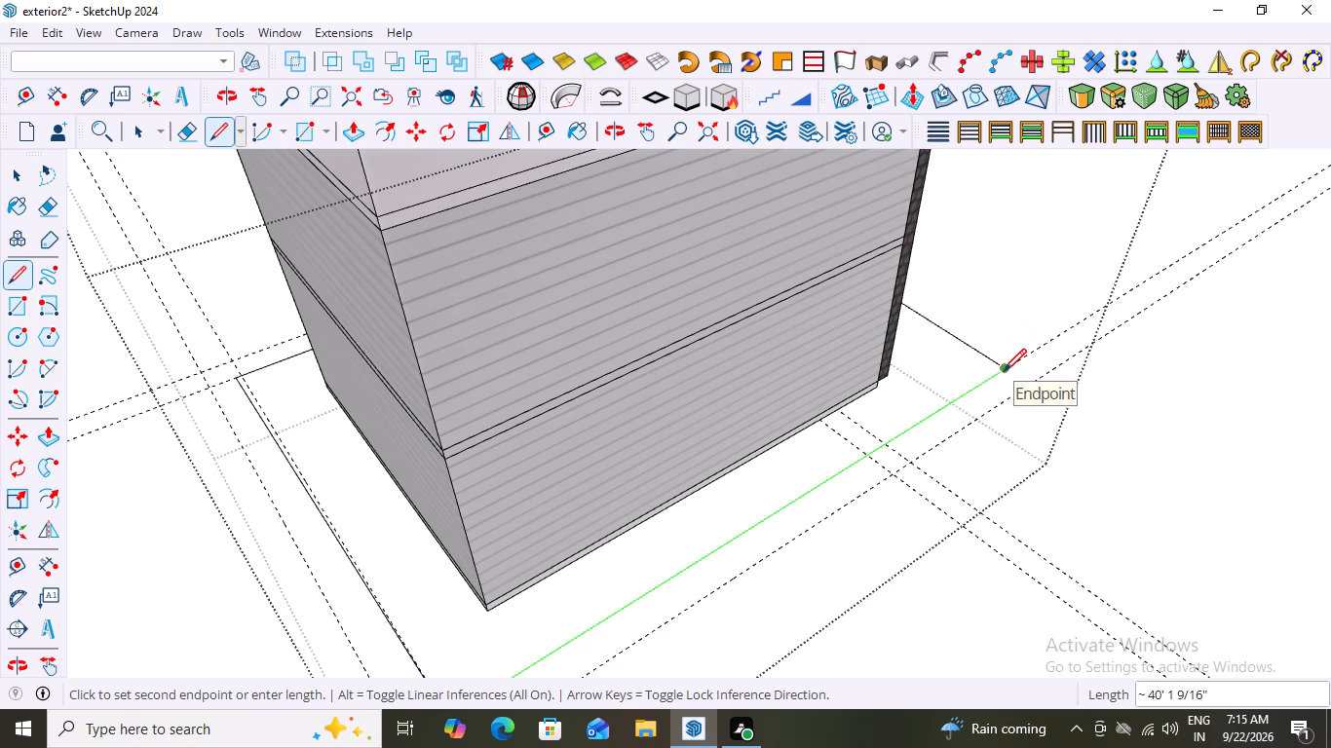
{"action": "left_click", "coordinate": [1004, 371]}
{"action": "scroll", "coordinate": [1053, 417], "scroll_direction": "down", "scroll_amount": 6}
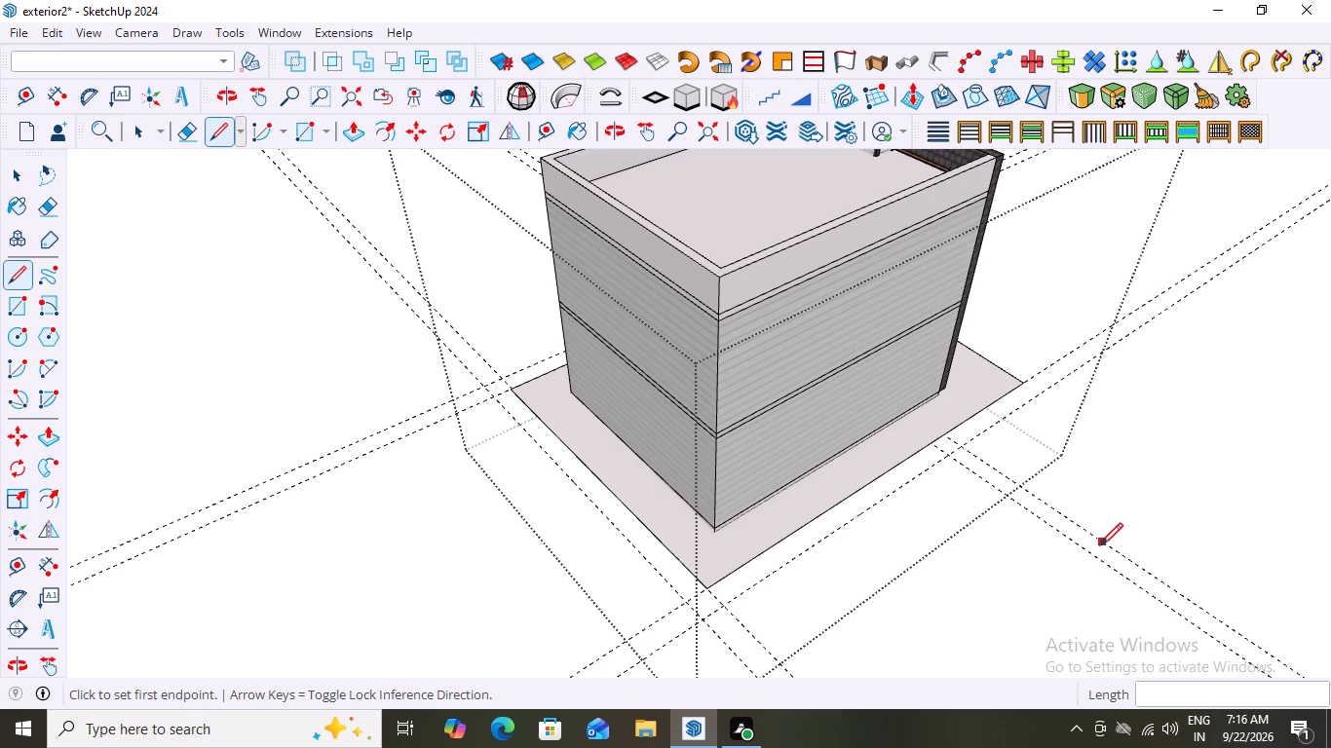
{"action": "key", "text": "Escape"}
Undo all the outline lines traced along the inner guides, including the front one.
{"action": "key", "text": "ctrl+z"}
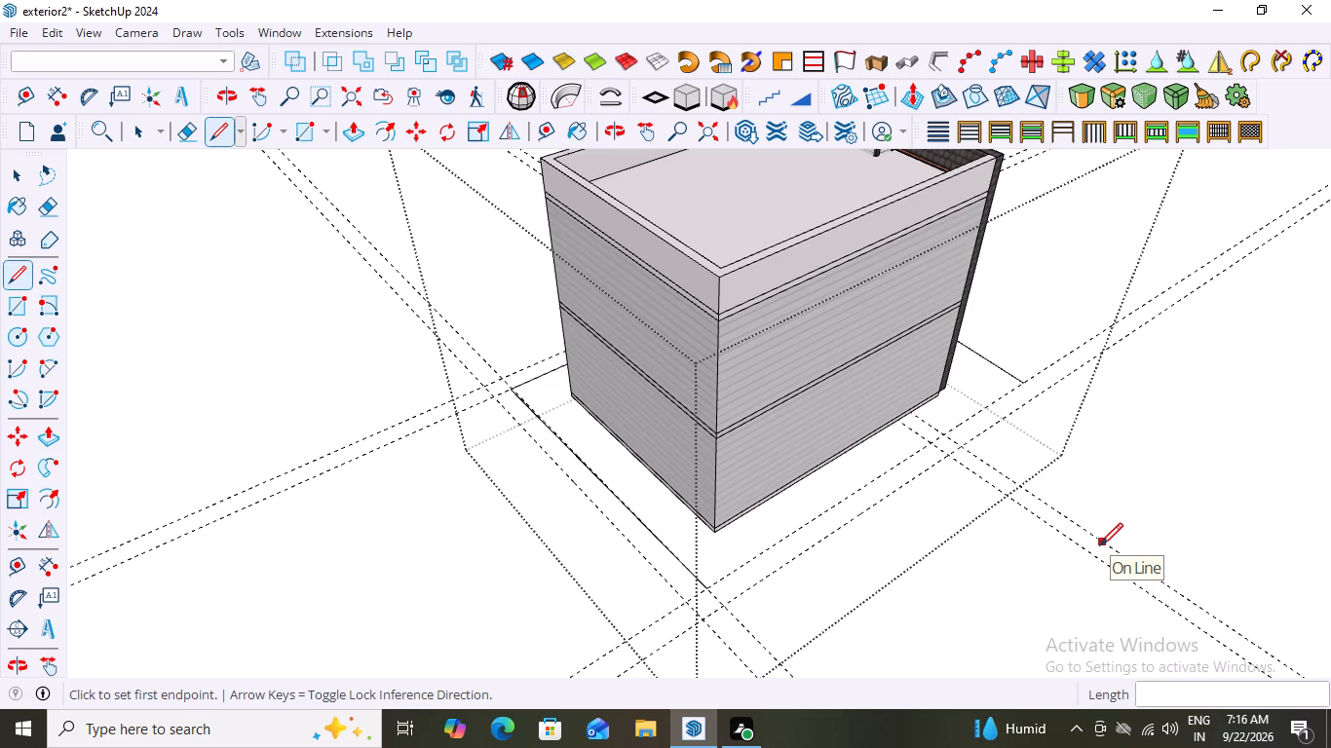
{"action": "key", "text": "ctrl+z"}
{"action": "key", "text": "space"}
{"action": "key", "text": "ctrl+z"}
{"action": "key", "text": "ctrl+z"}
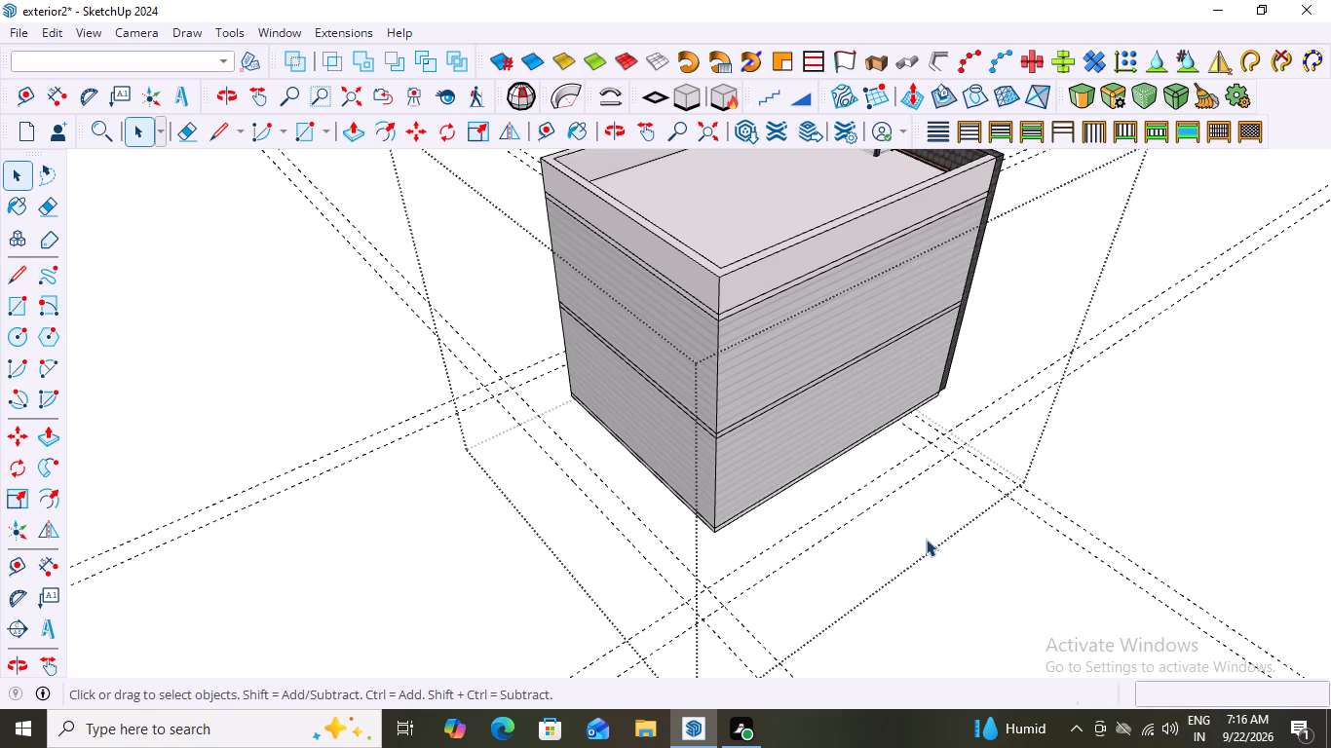
Draw a line along the outer guide behind the house, from the porch-side outer guide to the column-side outer guide.
{"action": "key", "text": "l"}
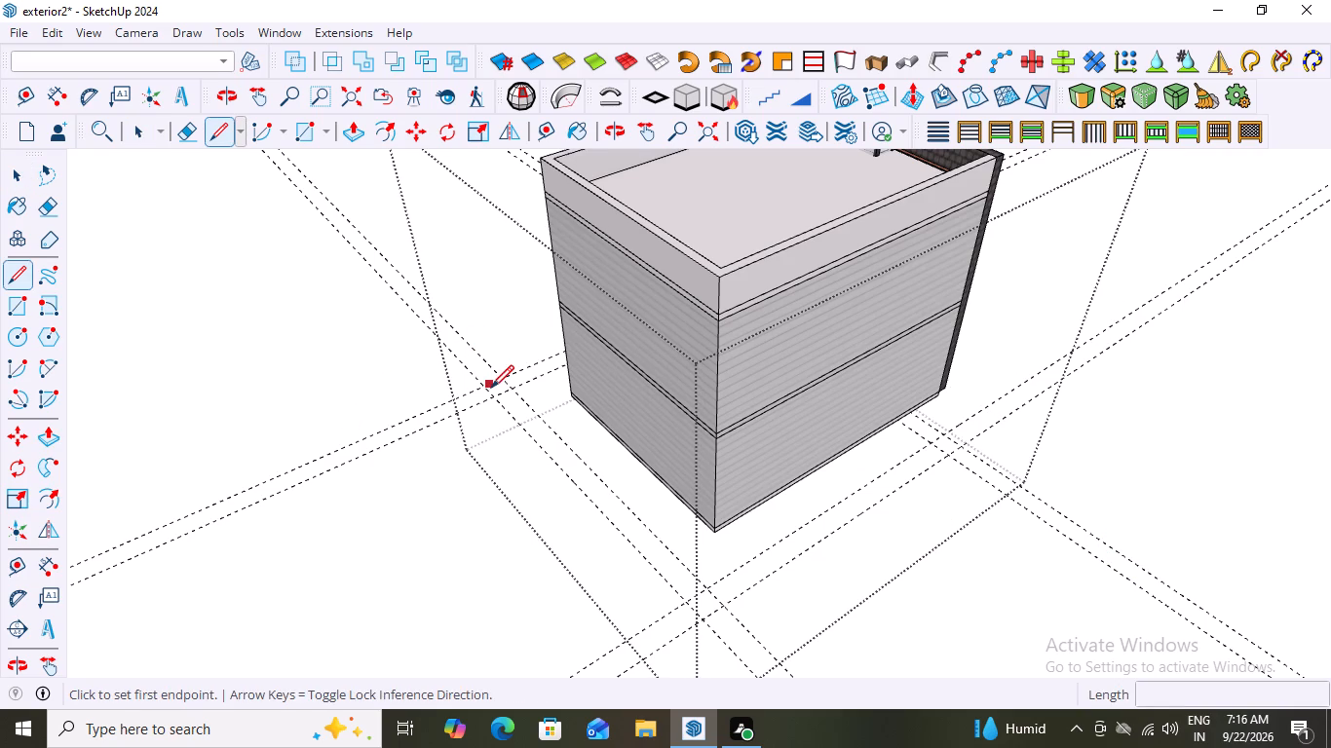
{"action": "scroll", "coordinate": [487, 386], "scroll_direction": "up", "scroll_amount": 4}
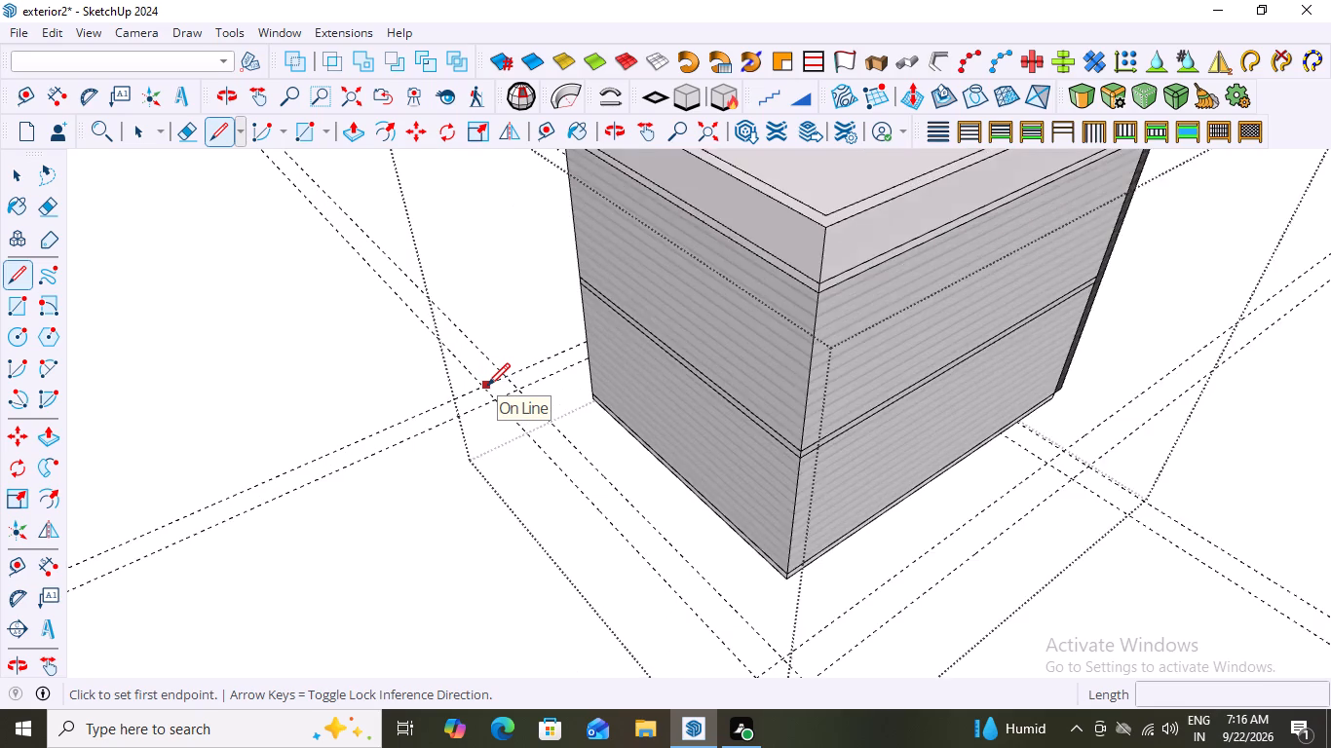
{"action": "scroll", "coordinate": [487, 386], "scroll_direction": "up", "scroll_amount": 1}
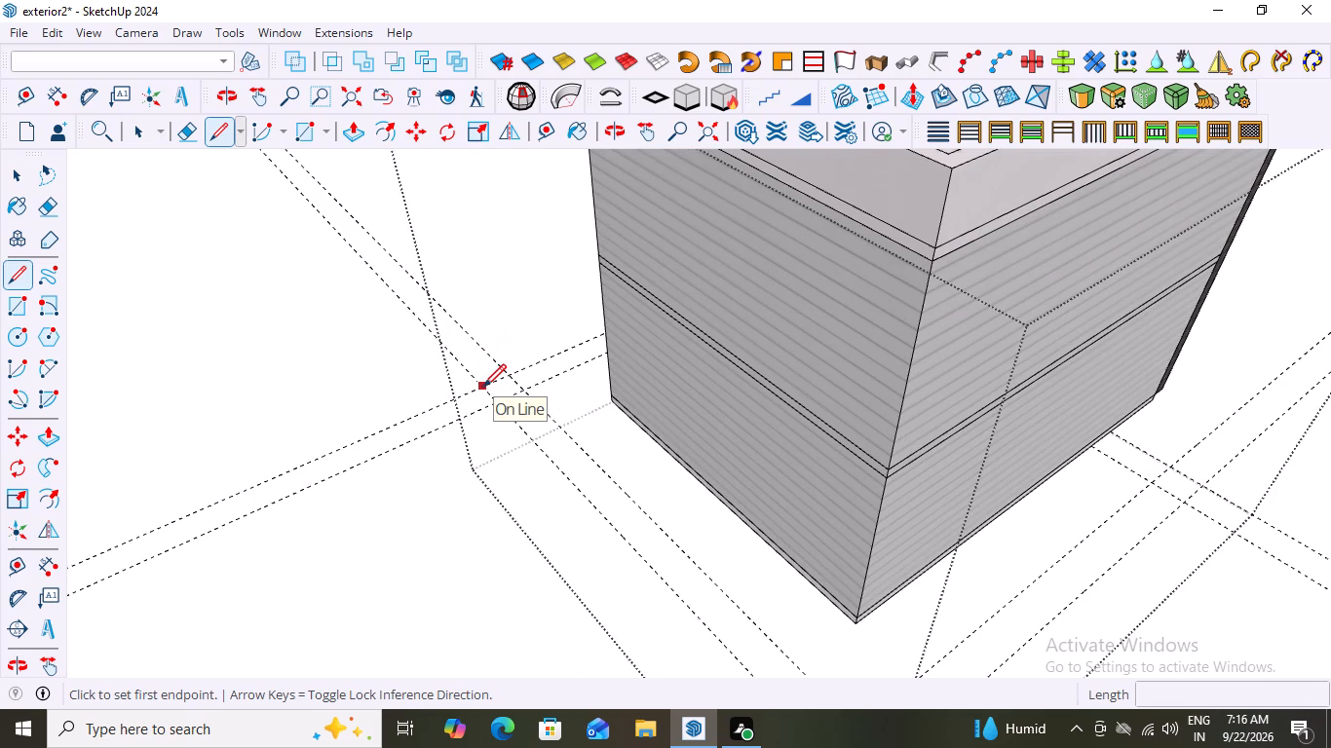
{"action": "left_click", "coordinate": [483, 387]}
{"action": "scroll", "coordinate": [543, 451], "scroll_direction": "down", "scroll_amount": 12}
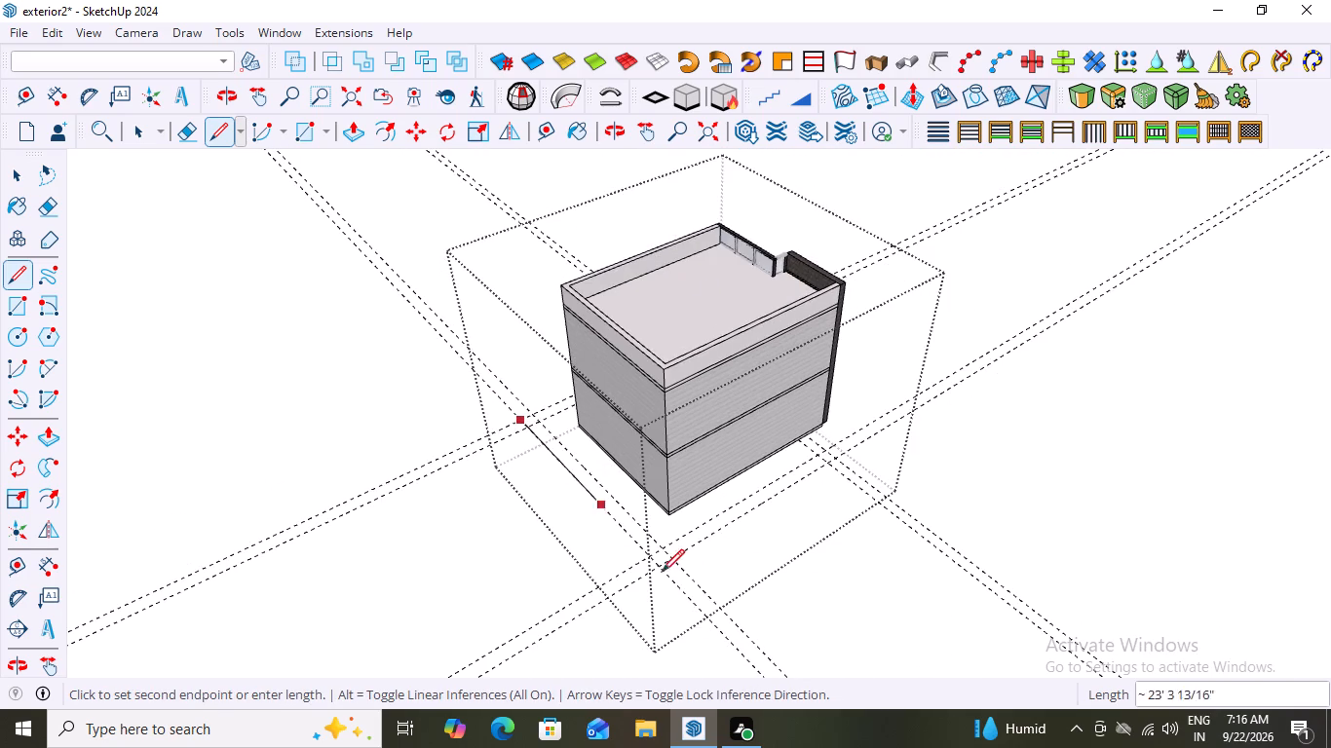
{"action": "scroll", "coordinate": [697, 610], "scroll_direction": "up", "scroll_amount": 9}
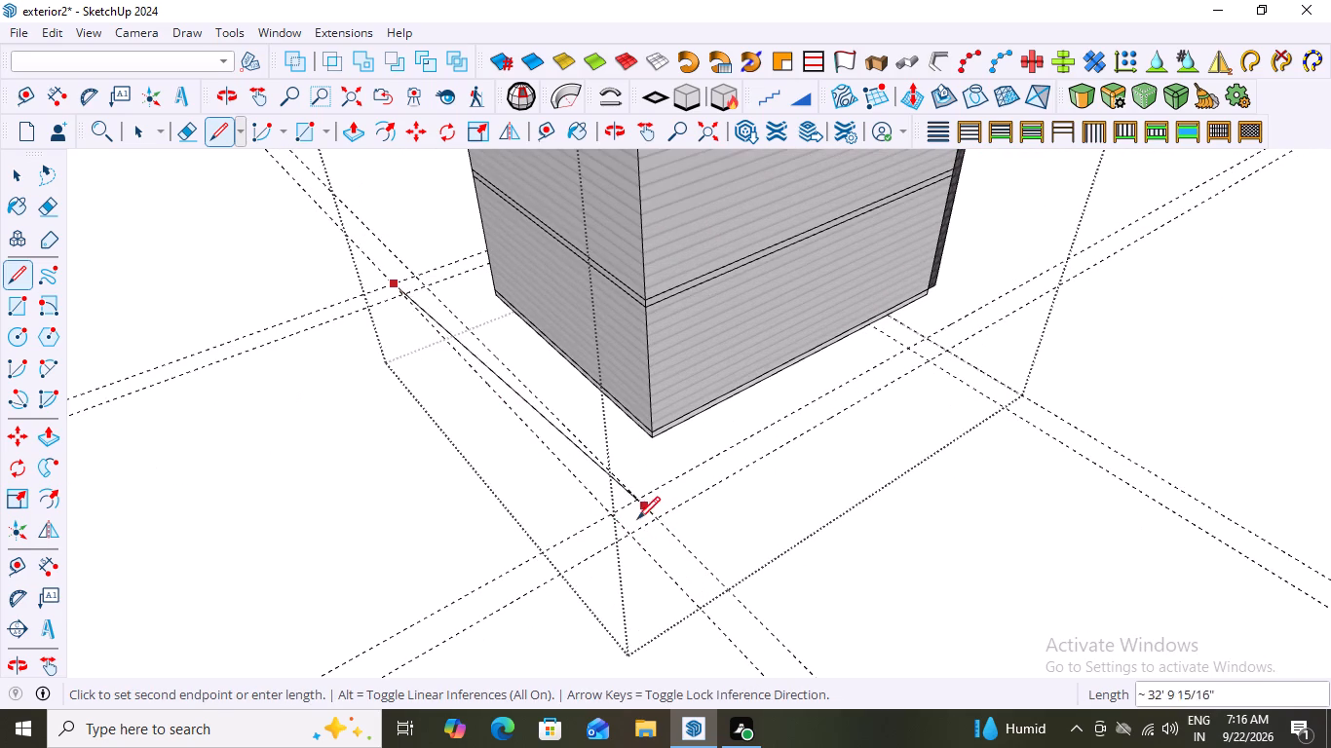
{"action": "left_click", "coordinate": [629, 536]}
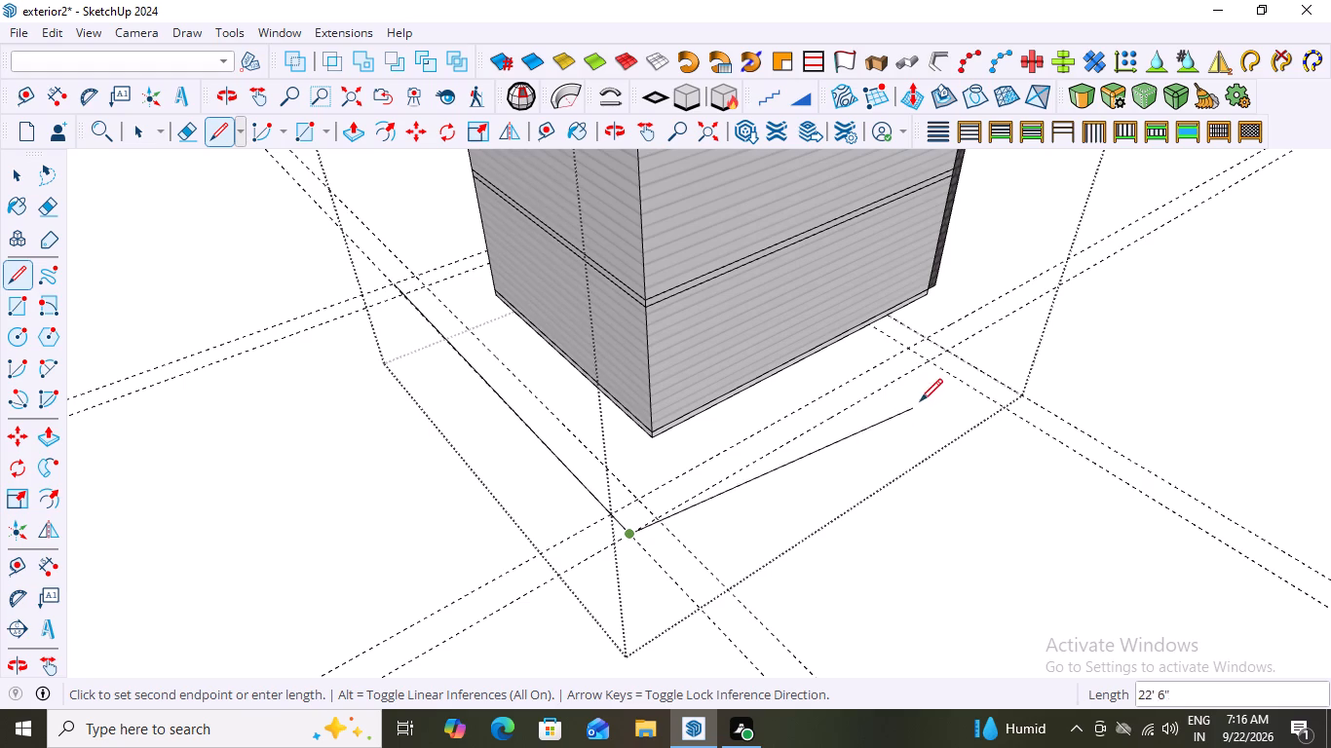
Draw a line about 35' 8" long along the column-side outer guide, from the back outer corner to the outer front guide.
{"action": "scroll", "coordinate": [910, 393], "scroll_direction": "down", "scroll_amount": 6}
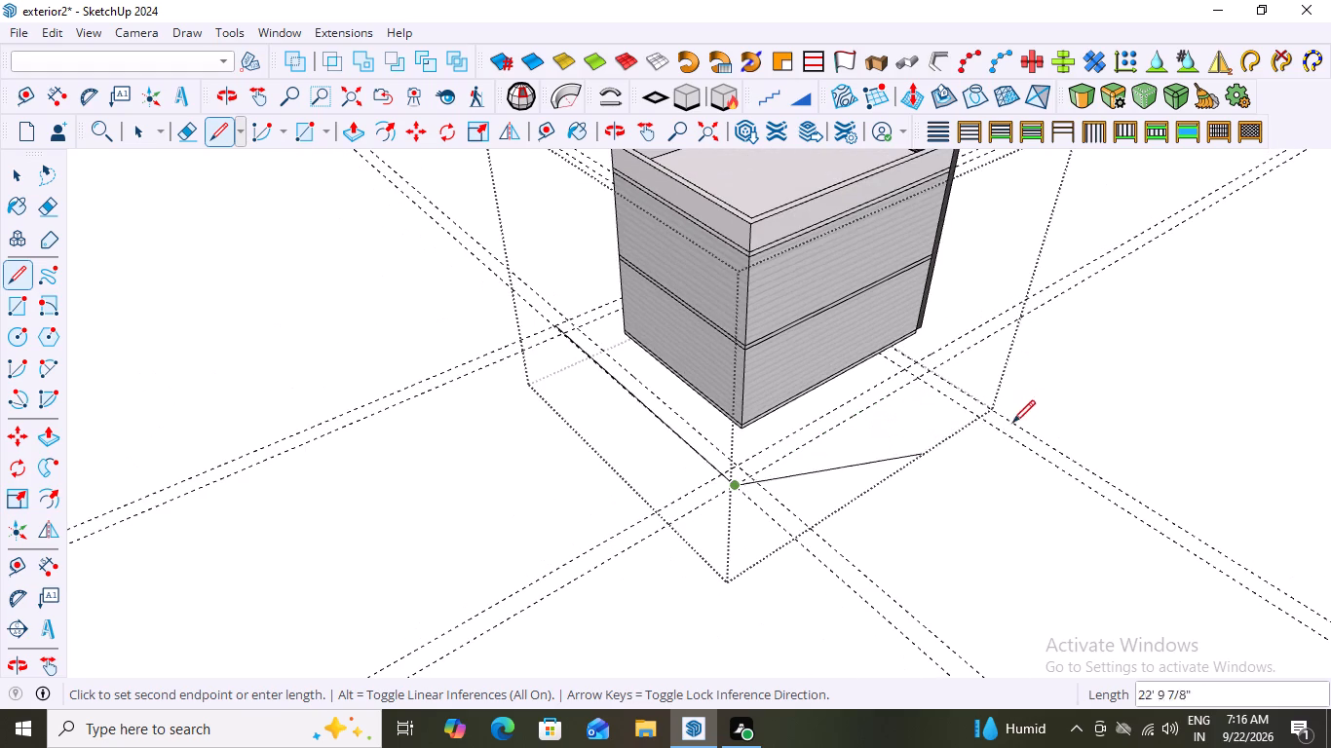
{"action": "middle_click_drag", "start_coordinate": [912, 427], "coordinate": [570, 384]}
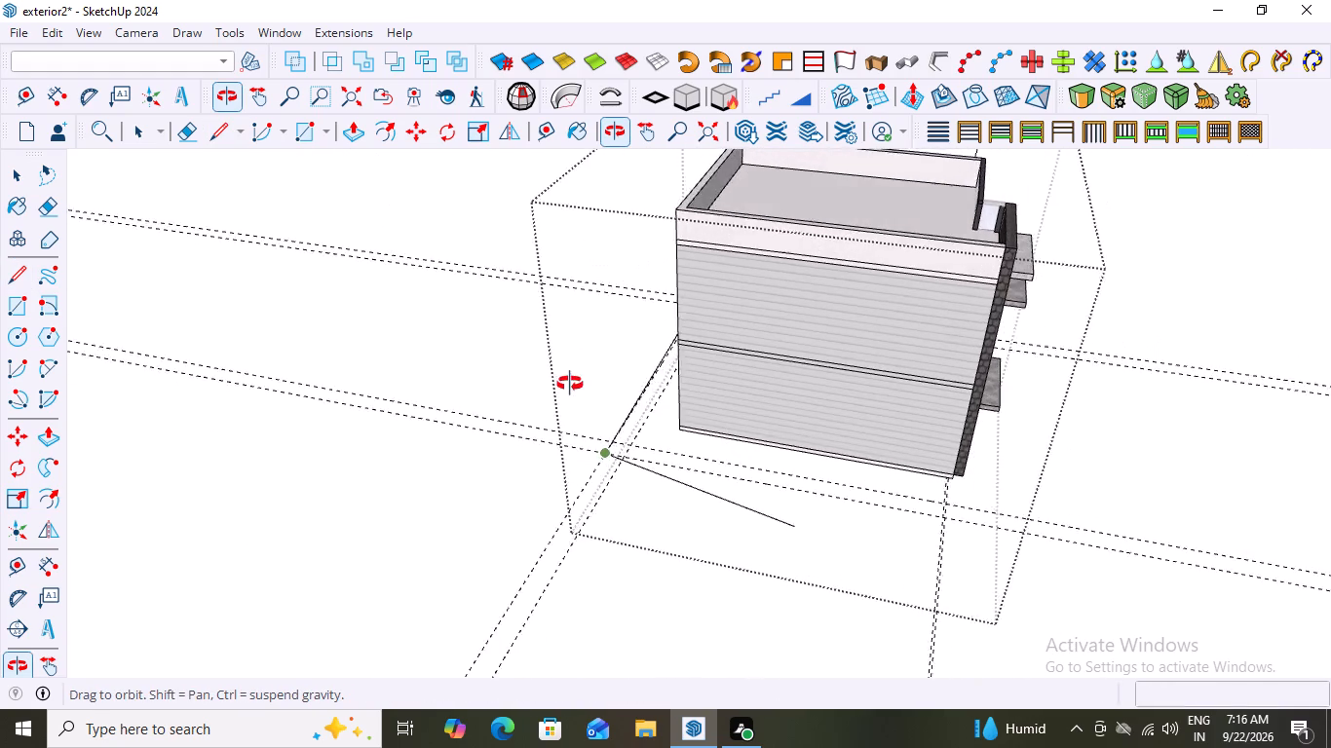
{"action": "middle_click_drag", "start_coordinate": [570, 384], "coordinate": [540, 359]}
{"action": "scroll", "coordinate": [1031, 554], "scroll_direction": "up", "scroll_amount": 2}
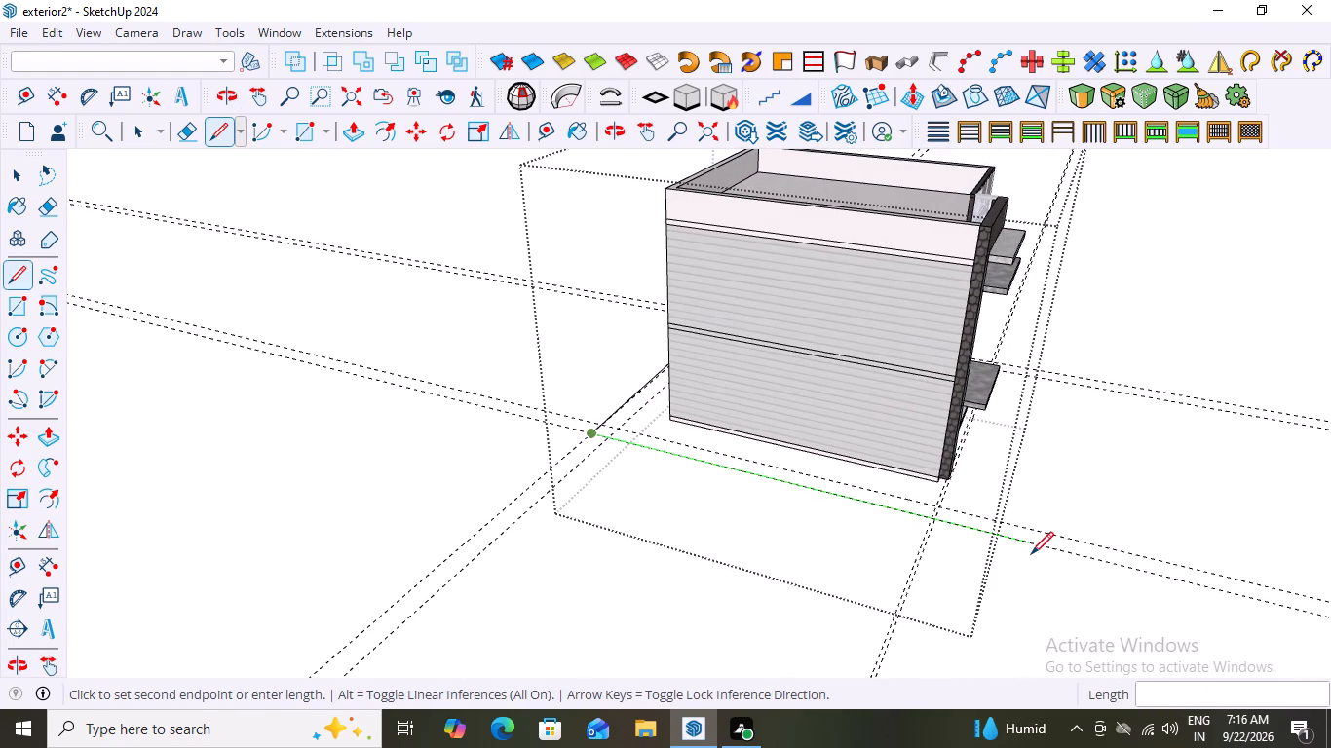
{"action": "scroll", "coordinate": [1031, 554], "scroll_direction": "up", "scroll_amount": 5}
{"action": "middle_click_drag", "start_coordinate": [1025, 553], "coordinate": [1032, 546]}
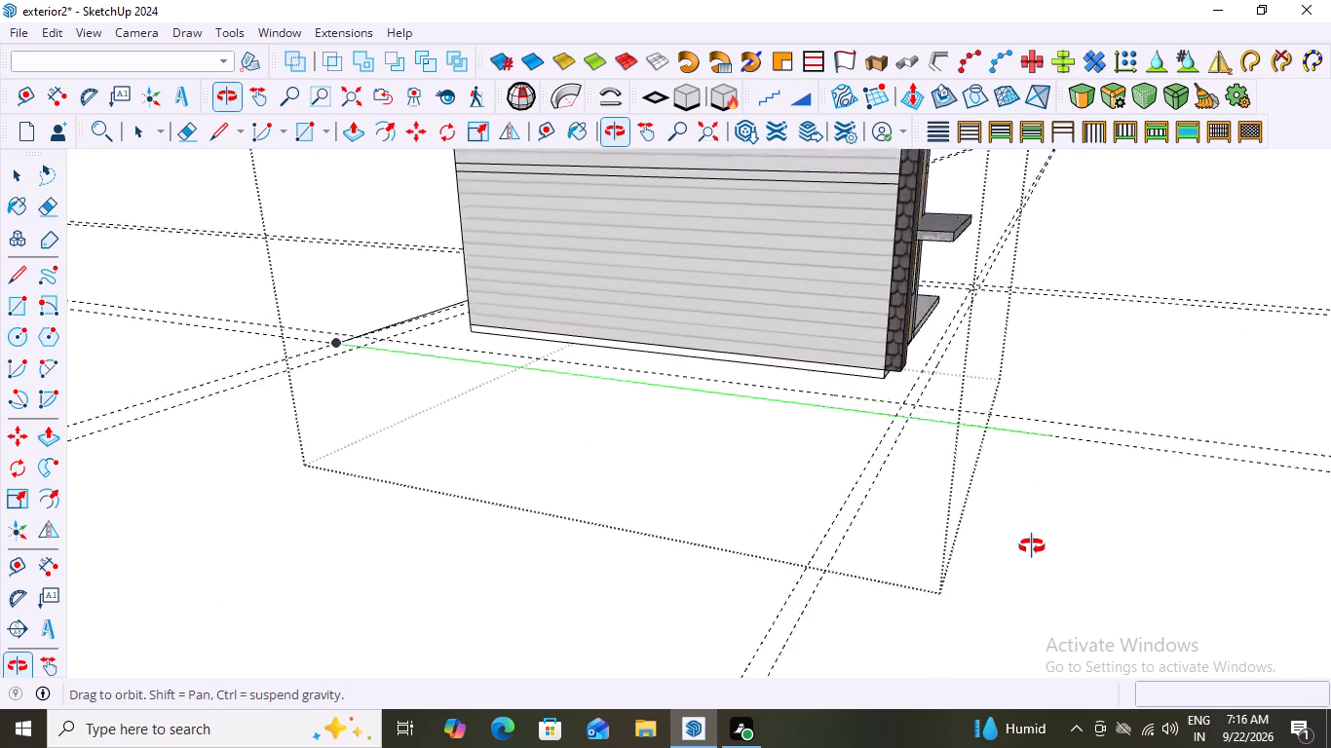
{"action": "middle_click_drag", "start_coordinate": [1032, 546], "coordinate": [1008, 588]}
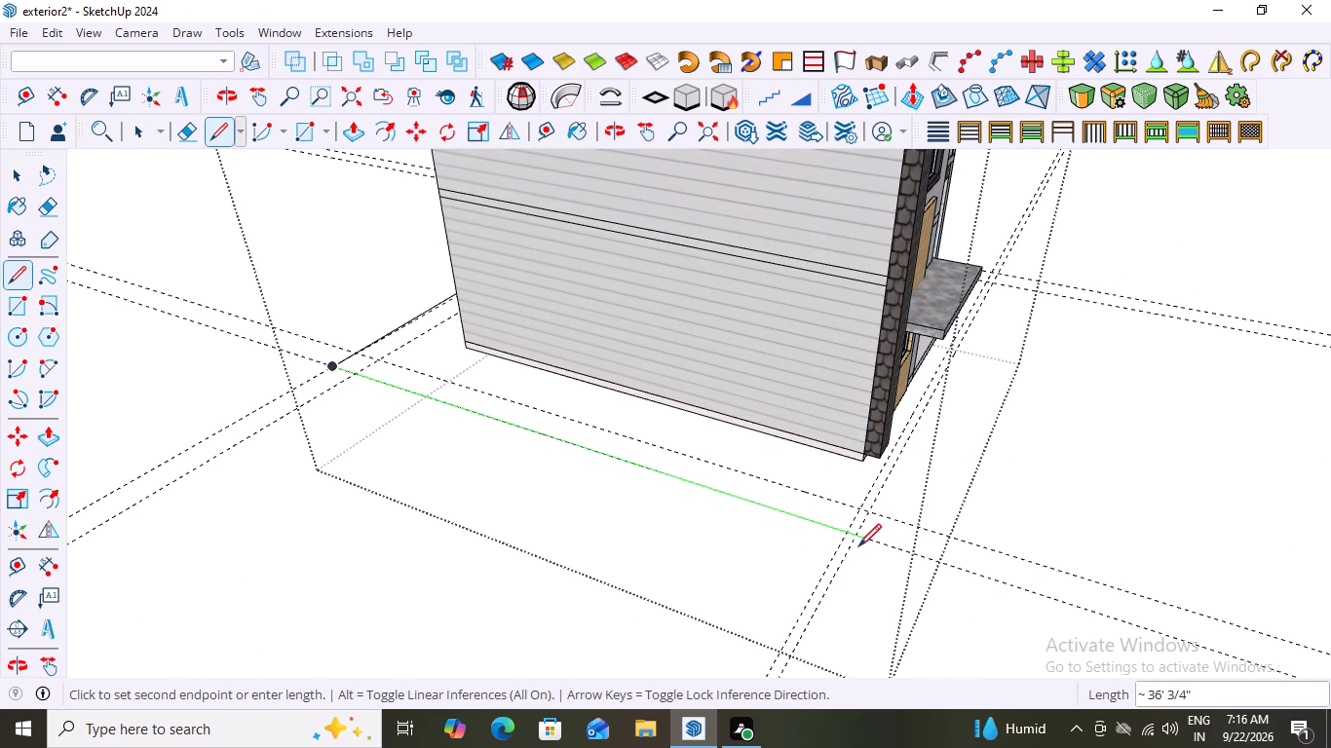
{"action": "scroll", "coordinate": [875, 533], "scroll_direction": "up", "scroll_amount": 3}
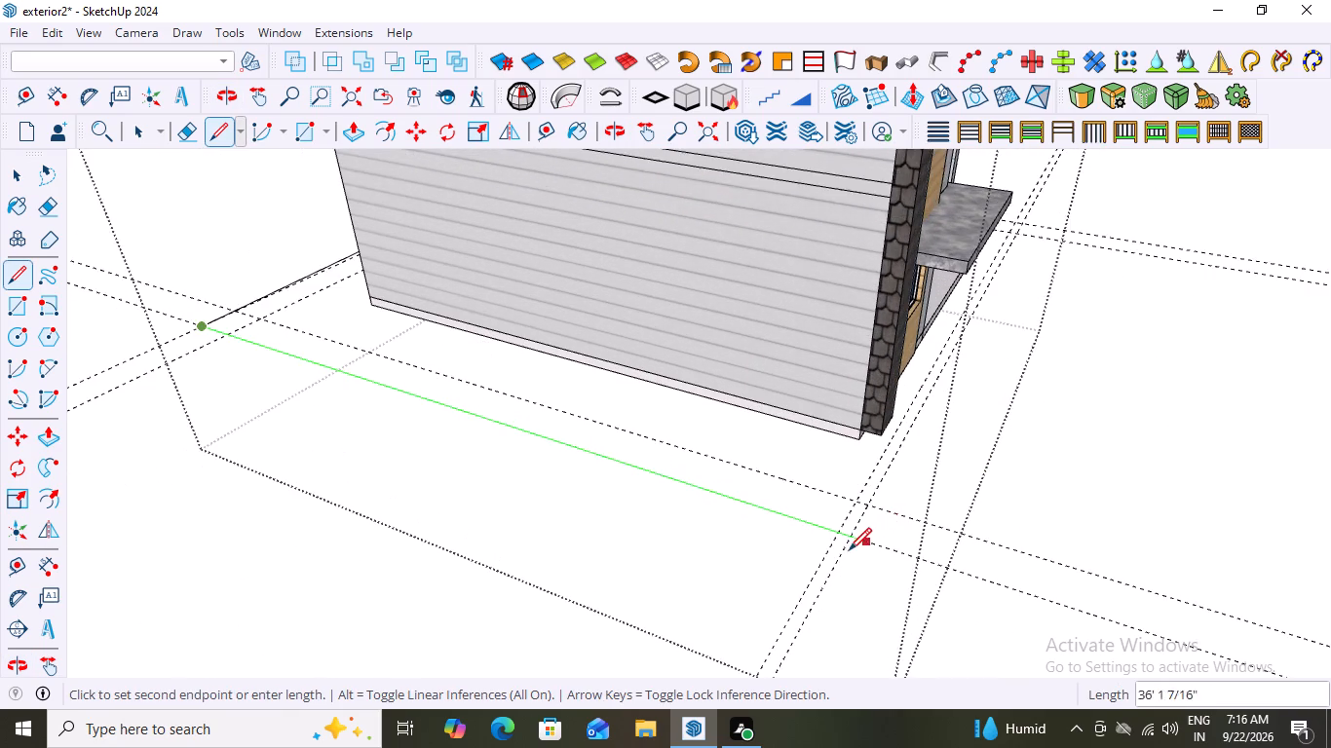
{"action": "scroll", "coordinate": [849, 550], "scroll_direction": "up", "scroll_amount": 2}
{"action": "left_click", "coordinate": [852, 536]}
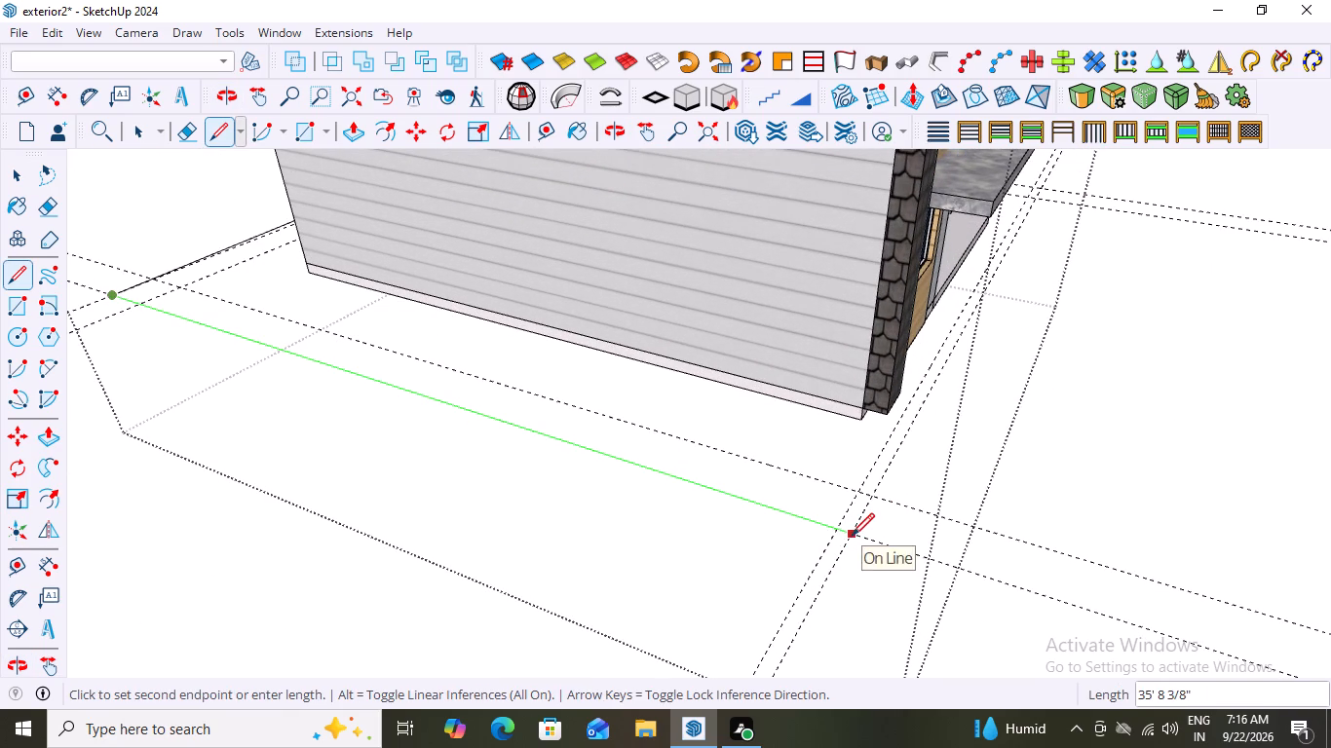
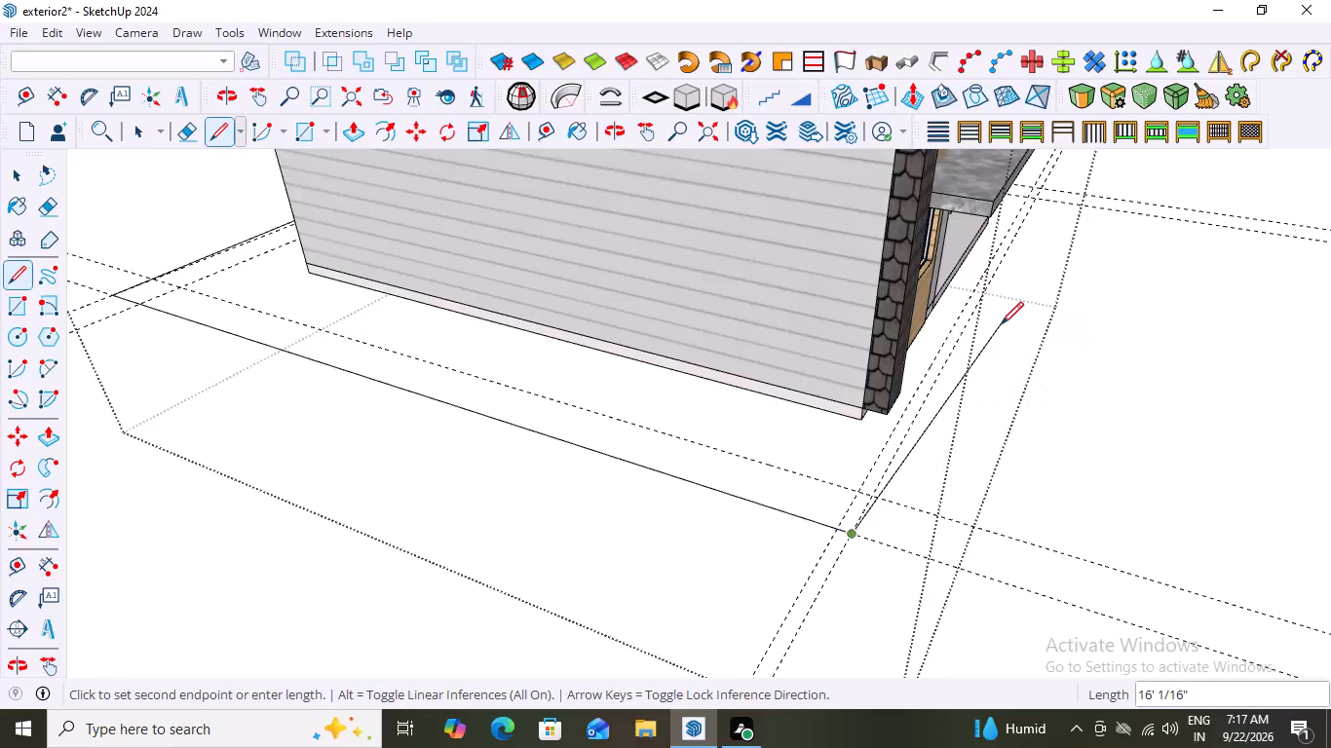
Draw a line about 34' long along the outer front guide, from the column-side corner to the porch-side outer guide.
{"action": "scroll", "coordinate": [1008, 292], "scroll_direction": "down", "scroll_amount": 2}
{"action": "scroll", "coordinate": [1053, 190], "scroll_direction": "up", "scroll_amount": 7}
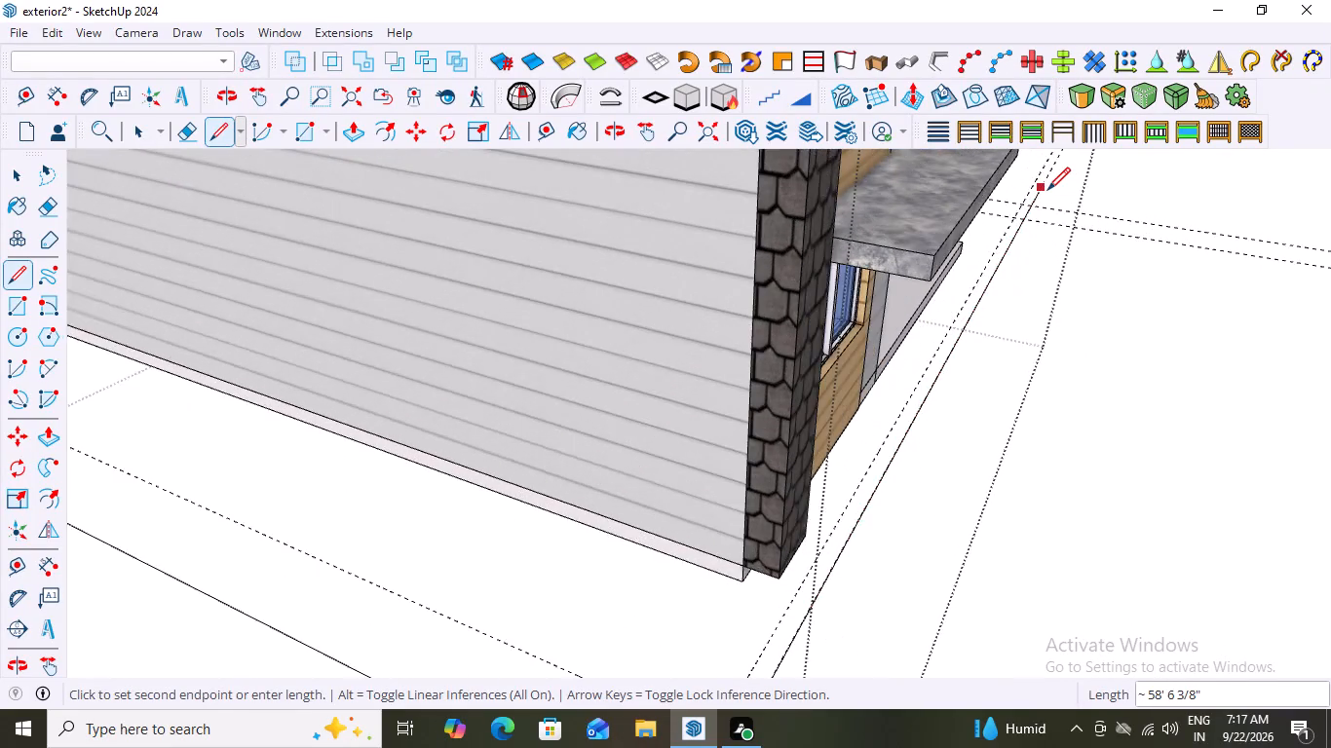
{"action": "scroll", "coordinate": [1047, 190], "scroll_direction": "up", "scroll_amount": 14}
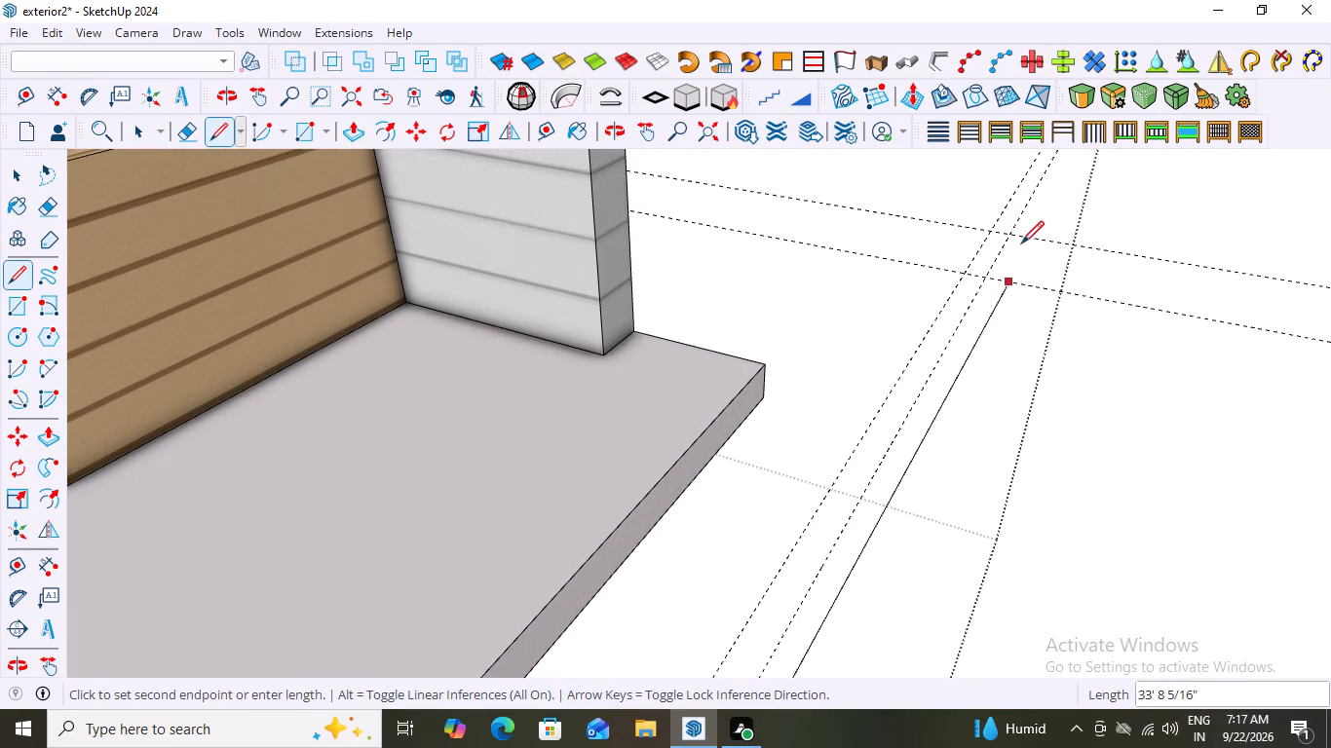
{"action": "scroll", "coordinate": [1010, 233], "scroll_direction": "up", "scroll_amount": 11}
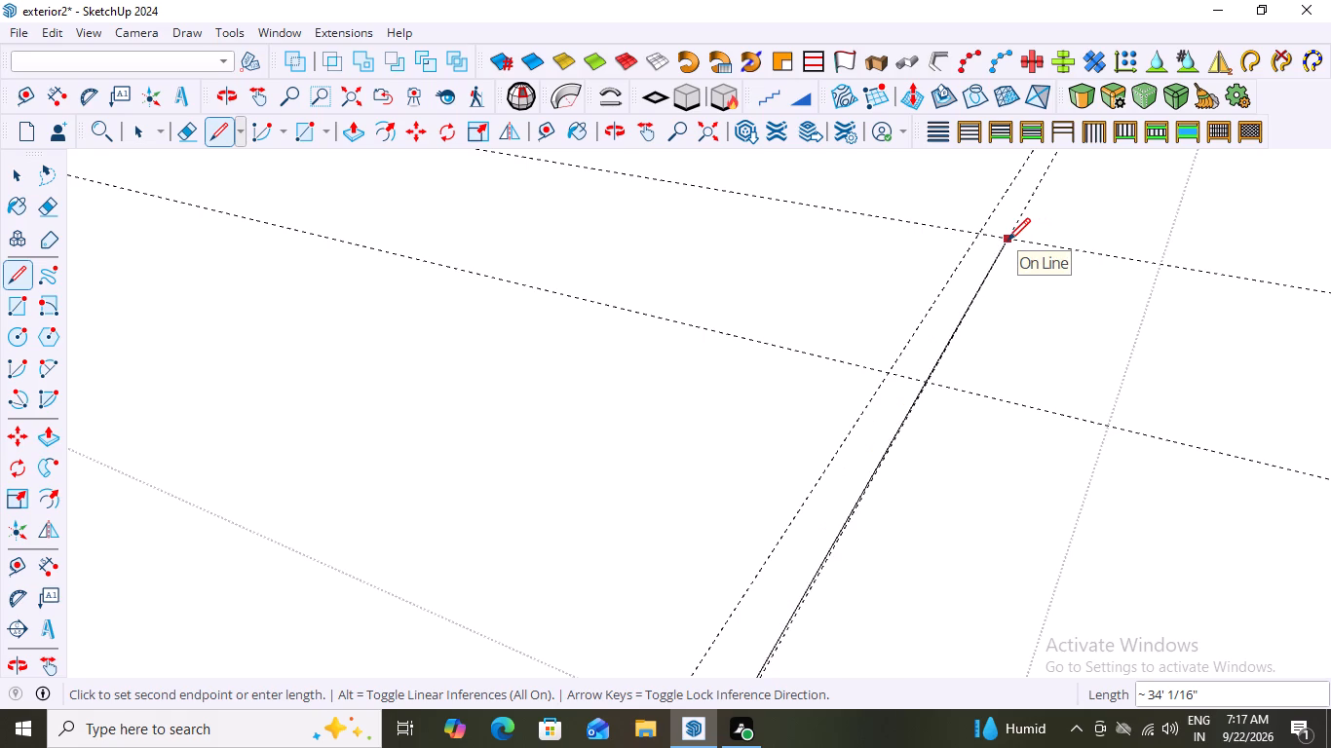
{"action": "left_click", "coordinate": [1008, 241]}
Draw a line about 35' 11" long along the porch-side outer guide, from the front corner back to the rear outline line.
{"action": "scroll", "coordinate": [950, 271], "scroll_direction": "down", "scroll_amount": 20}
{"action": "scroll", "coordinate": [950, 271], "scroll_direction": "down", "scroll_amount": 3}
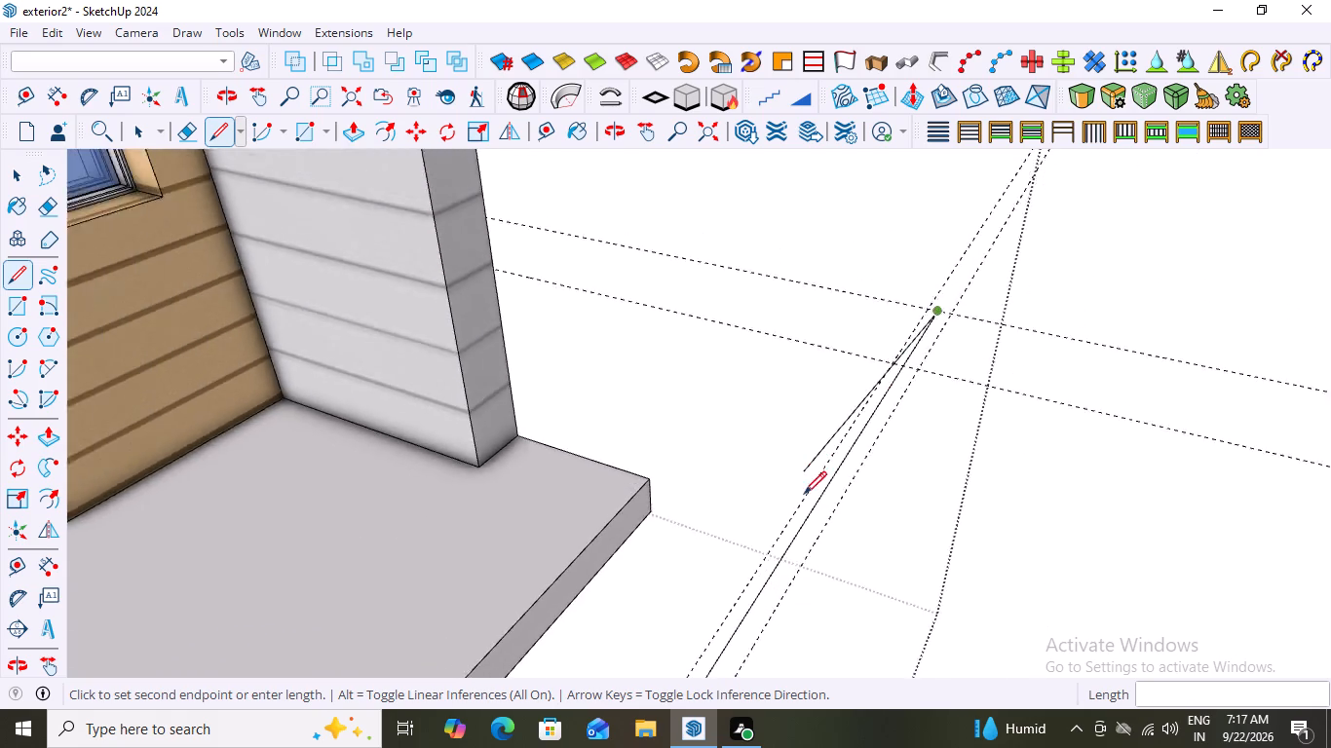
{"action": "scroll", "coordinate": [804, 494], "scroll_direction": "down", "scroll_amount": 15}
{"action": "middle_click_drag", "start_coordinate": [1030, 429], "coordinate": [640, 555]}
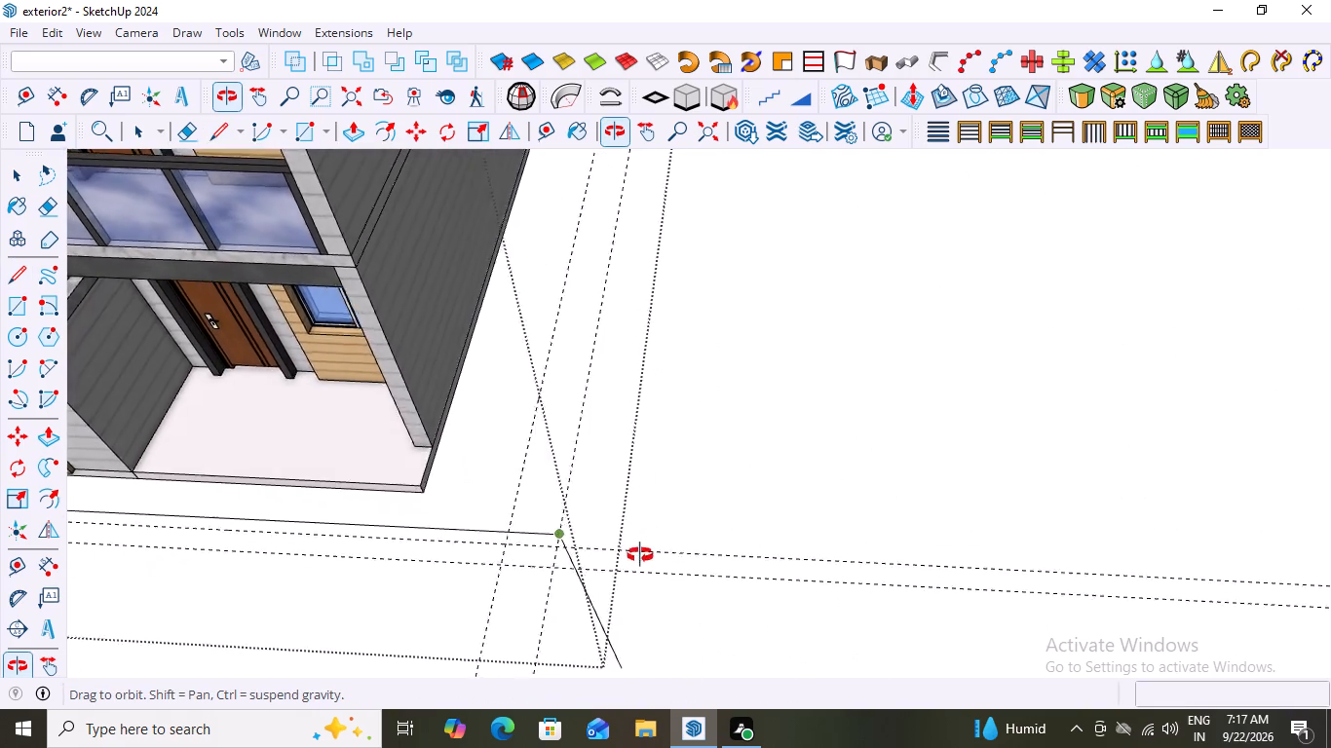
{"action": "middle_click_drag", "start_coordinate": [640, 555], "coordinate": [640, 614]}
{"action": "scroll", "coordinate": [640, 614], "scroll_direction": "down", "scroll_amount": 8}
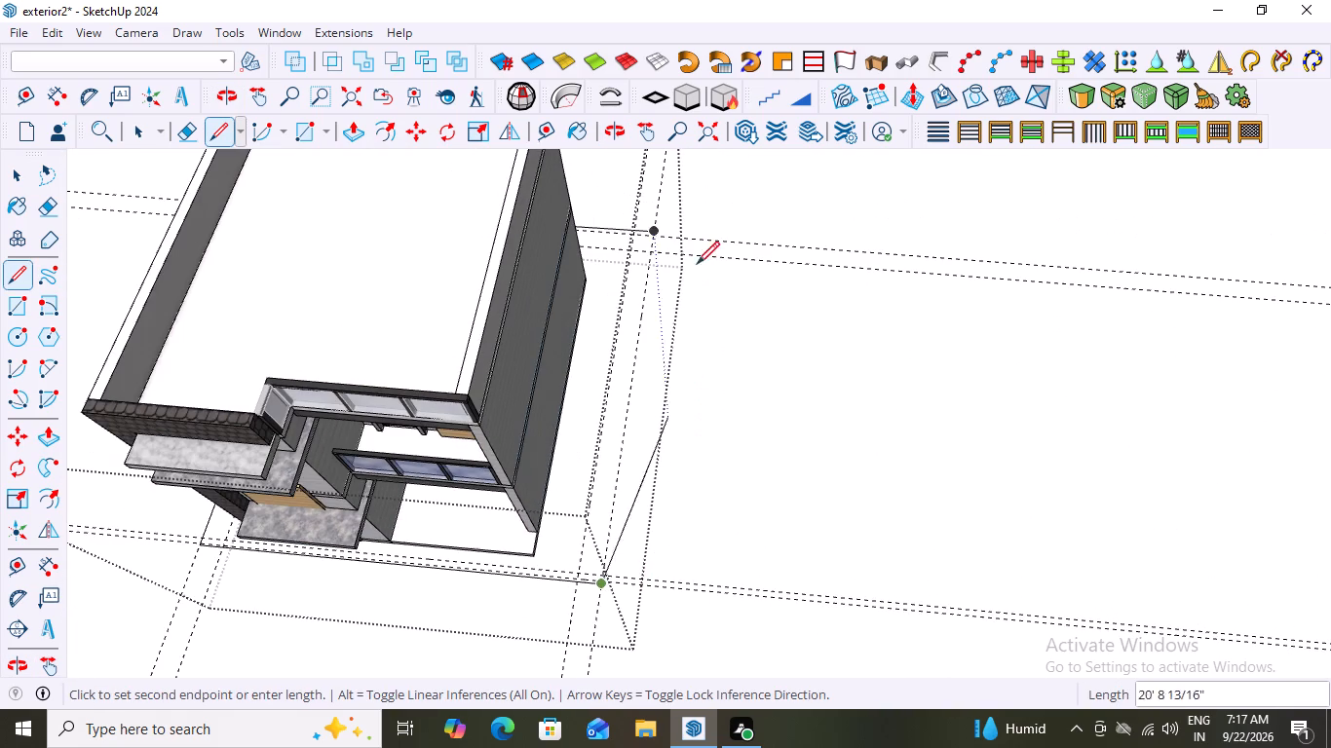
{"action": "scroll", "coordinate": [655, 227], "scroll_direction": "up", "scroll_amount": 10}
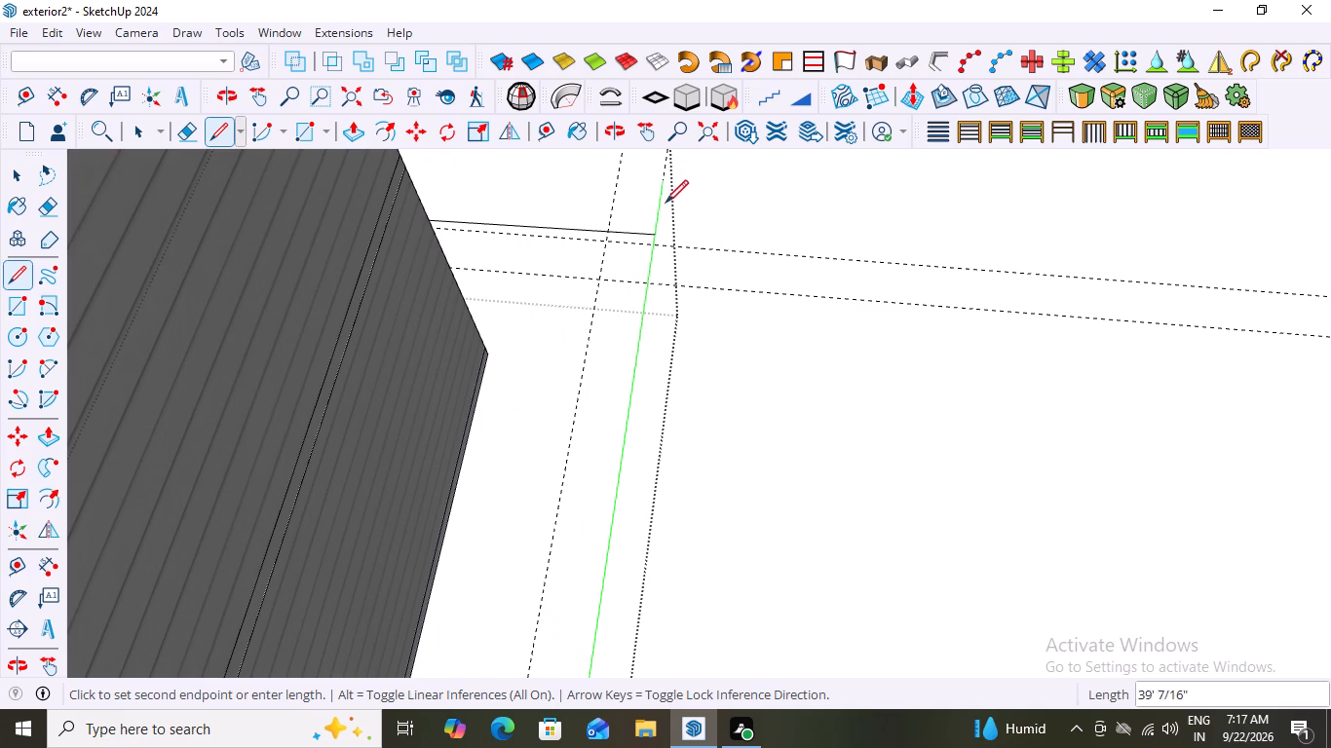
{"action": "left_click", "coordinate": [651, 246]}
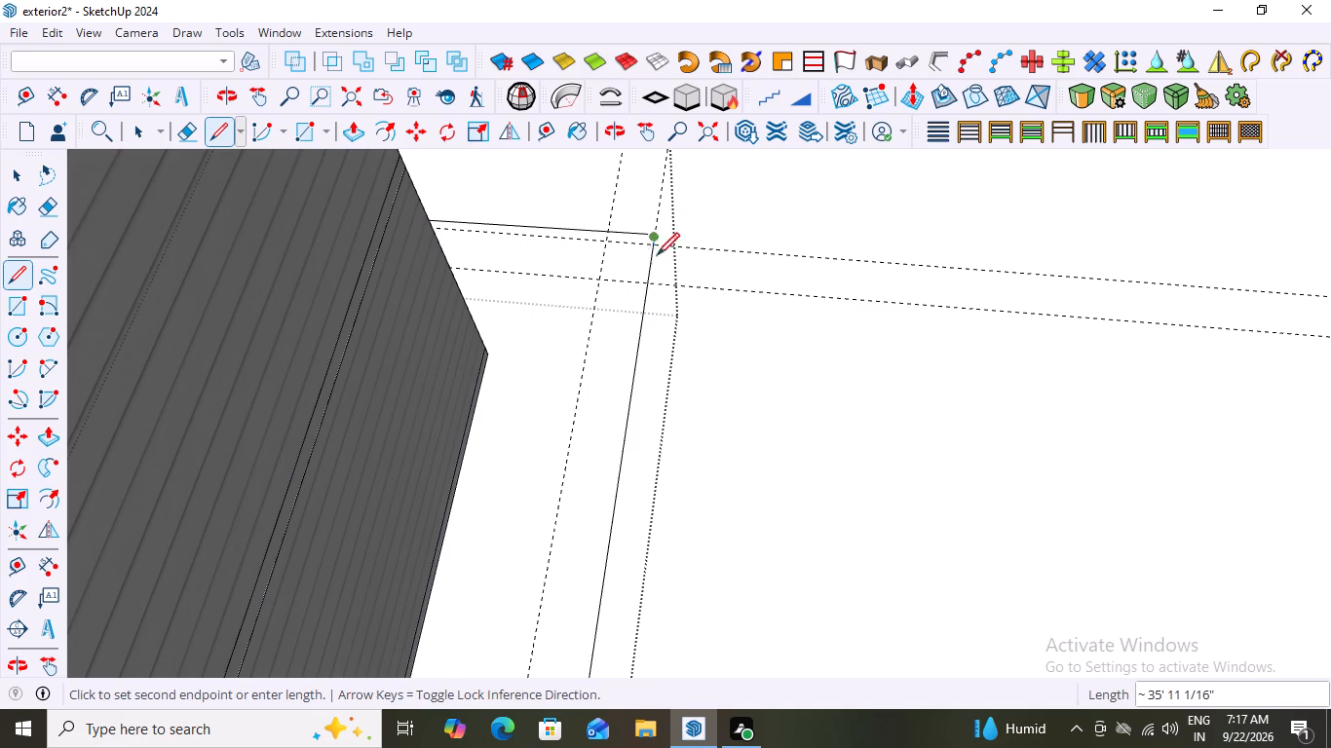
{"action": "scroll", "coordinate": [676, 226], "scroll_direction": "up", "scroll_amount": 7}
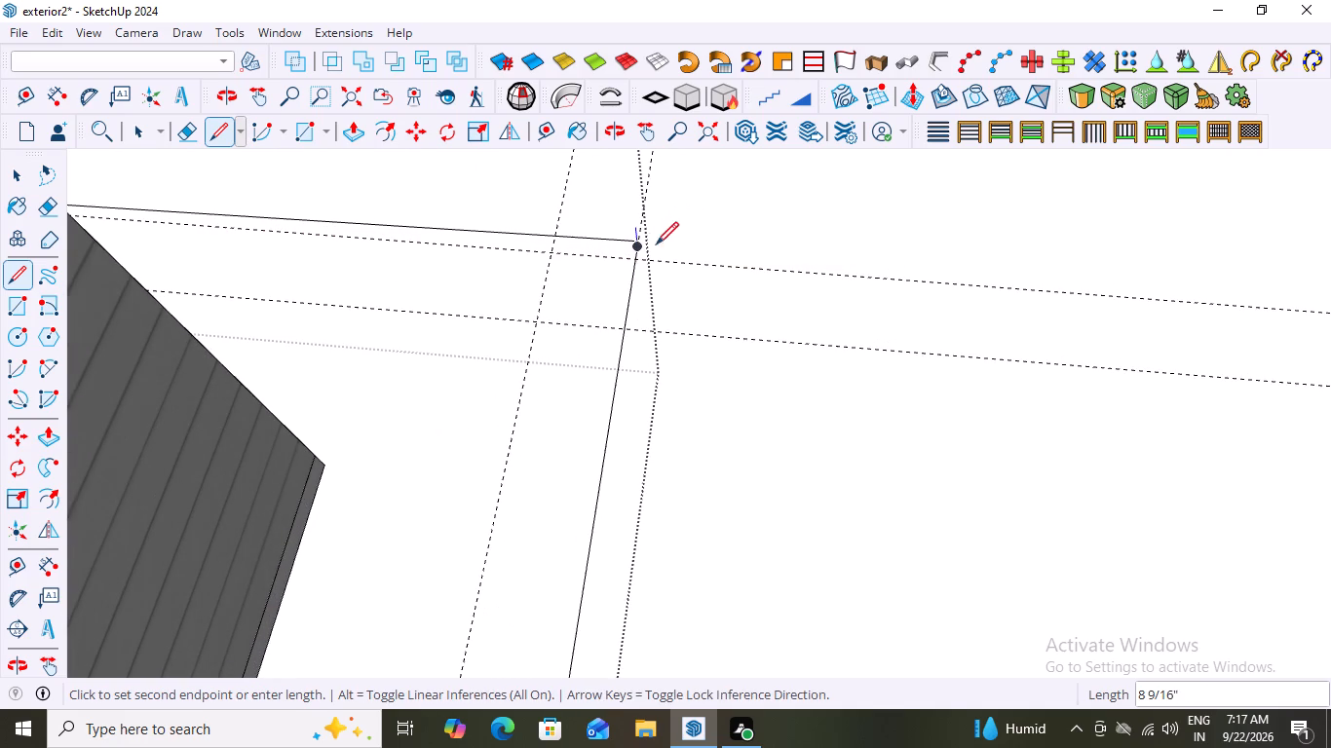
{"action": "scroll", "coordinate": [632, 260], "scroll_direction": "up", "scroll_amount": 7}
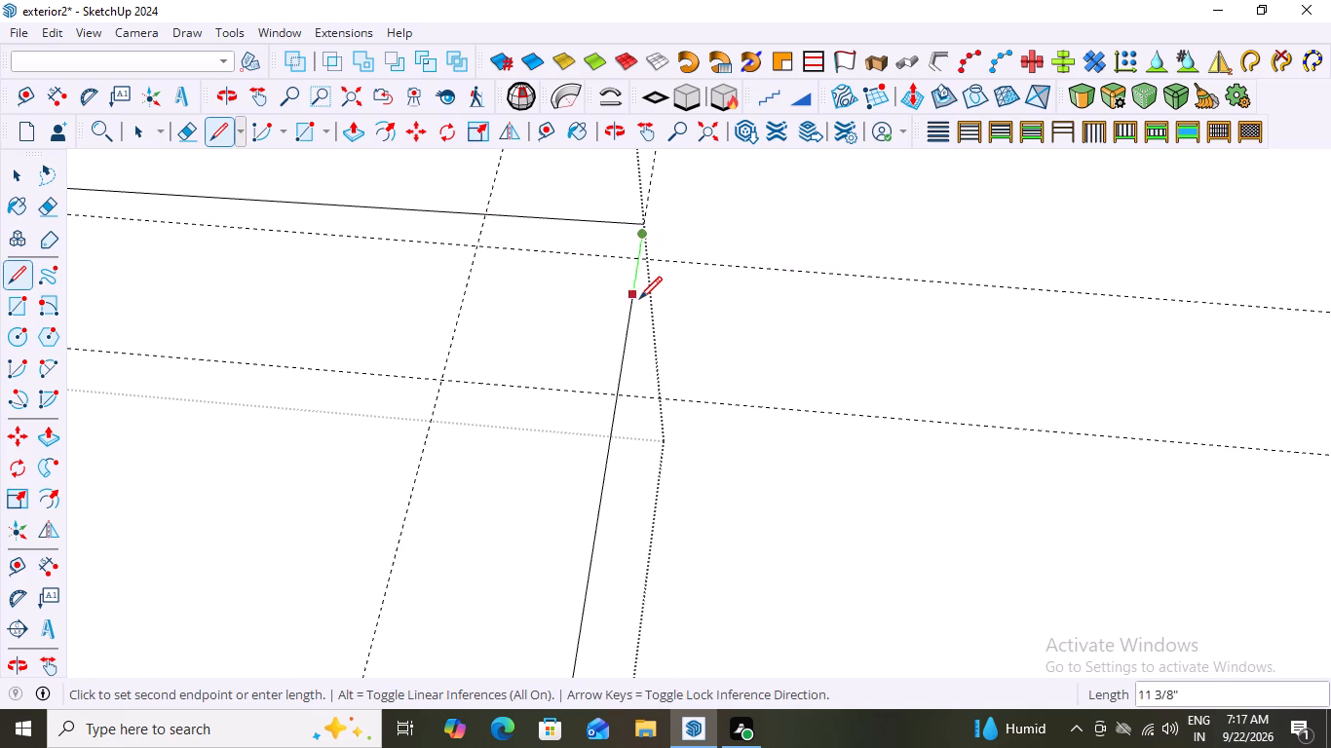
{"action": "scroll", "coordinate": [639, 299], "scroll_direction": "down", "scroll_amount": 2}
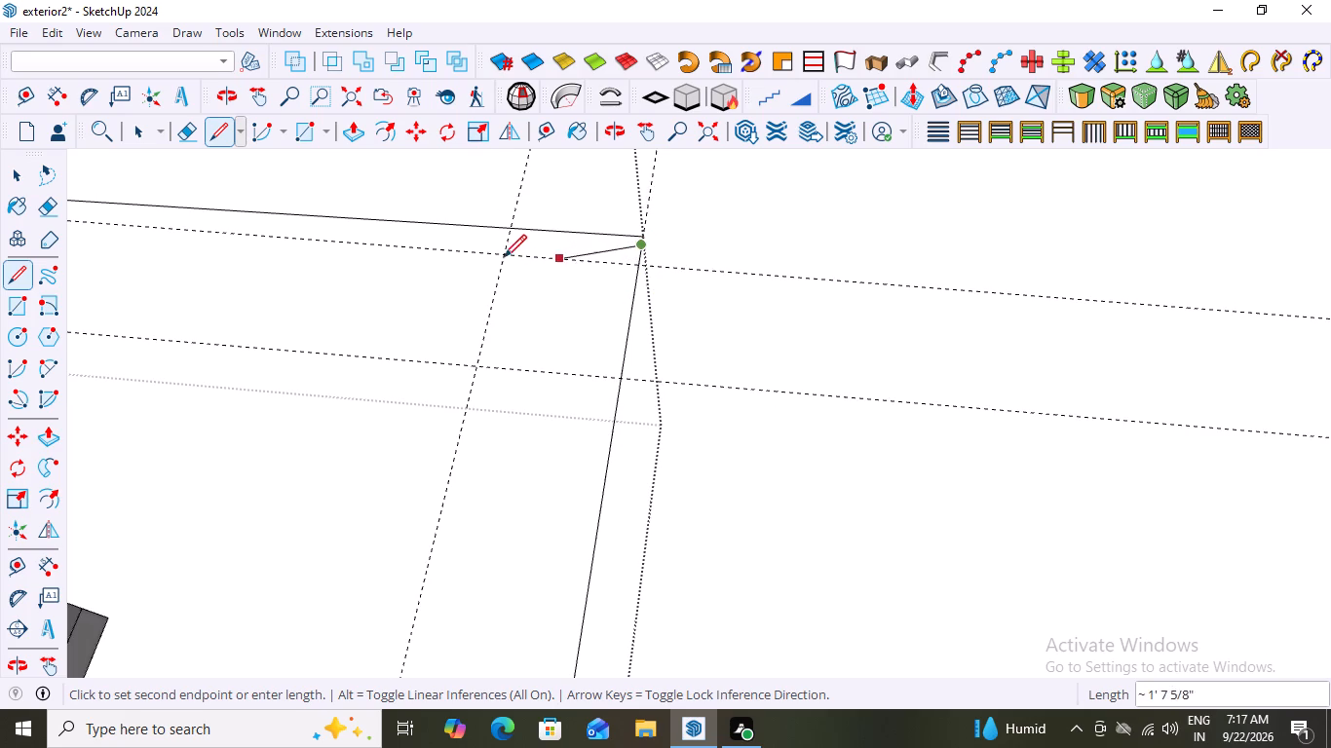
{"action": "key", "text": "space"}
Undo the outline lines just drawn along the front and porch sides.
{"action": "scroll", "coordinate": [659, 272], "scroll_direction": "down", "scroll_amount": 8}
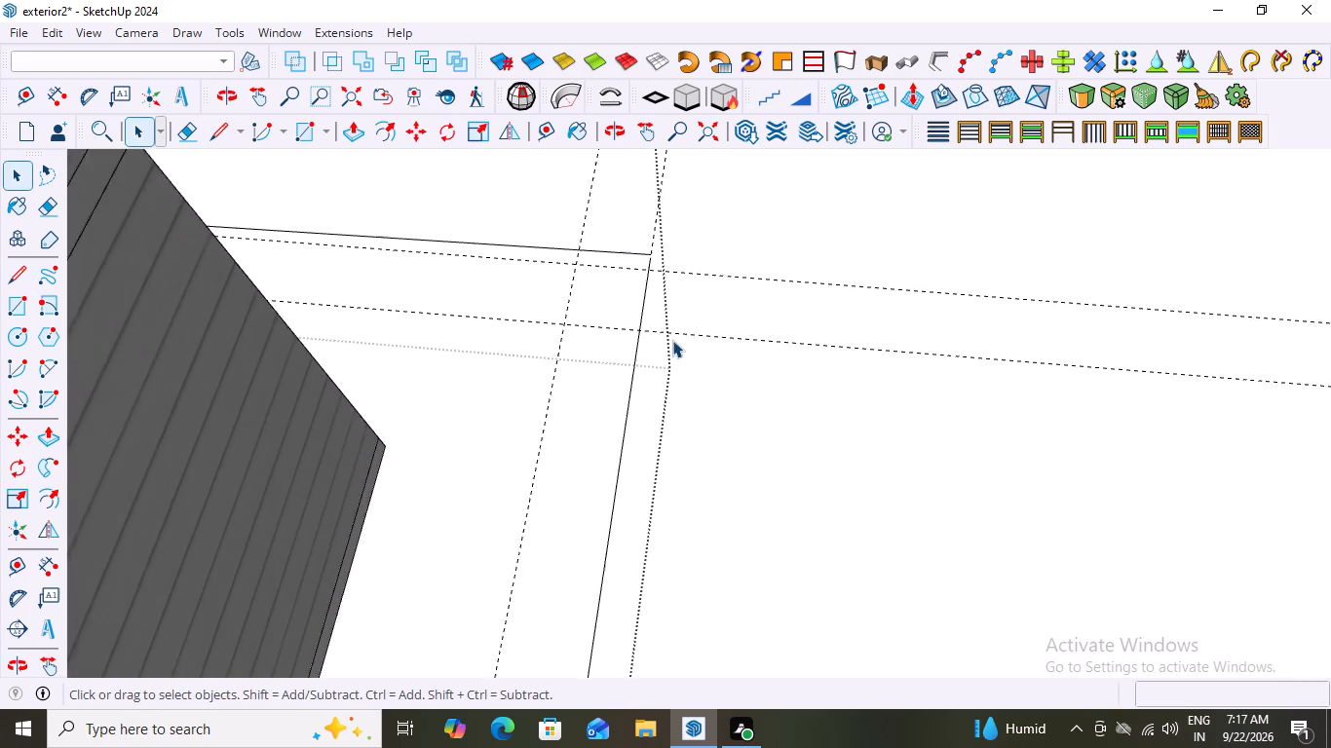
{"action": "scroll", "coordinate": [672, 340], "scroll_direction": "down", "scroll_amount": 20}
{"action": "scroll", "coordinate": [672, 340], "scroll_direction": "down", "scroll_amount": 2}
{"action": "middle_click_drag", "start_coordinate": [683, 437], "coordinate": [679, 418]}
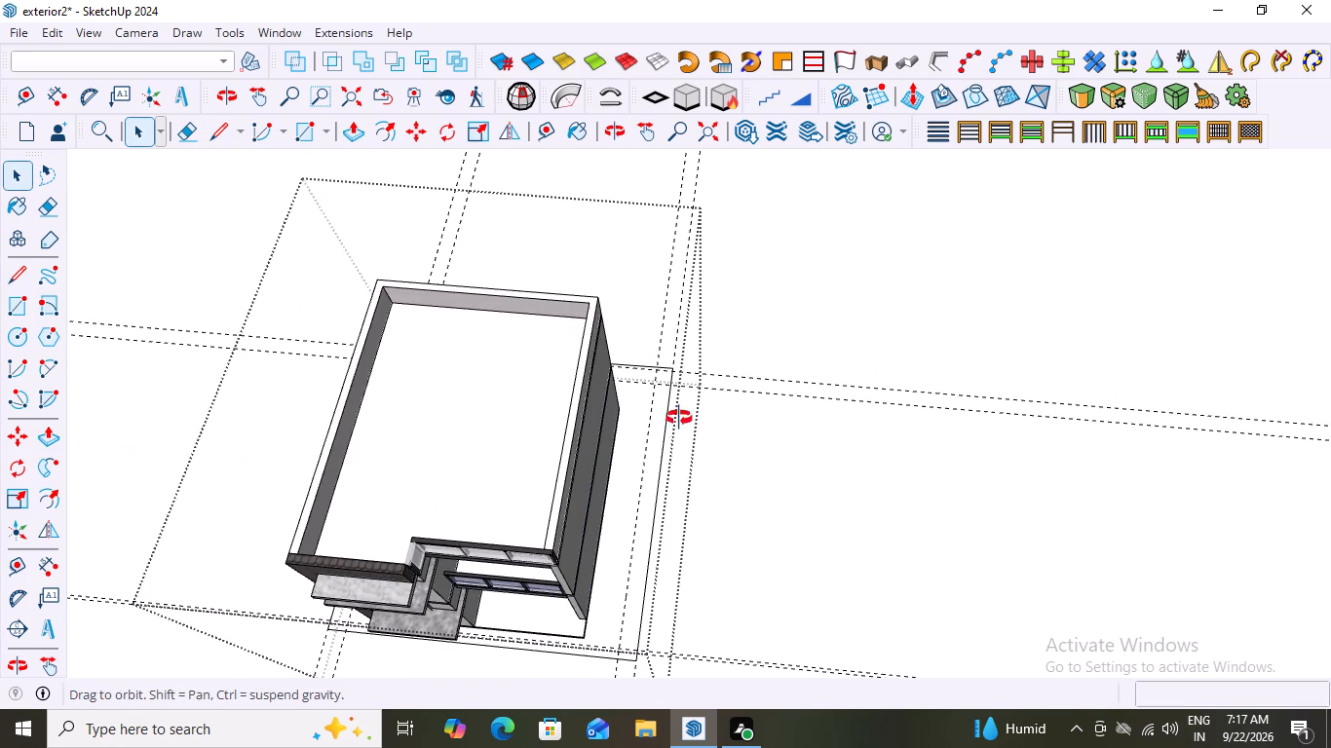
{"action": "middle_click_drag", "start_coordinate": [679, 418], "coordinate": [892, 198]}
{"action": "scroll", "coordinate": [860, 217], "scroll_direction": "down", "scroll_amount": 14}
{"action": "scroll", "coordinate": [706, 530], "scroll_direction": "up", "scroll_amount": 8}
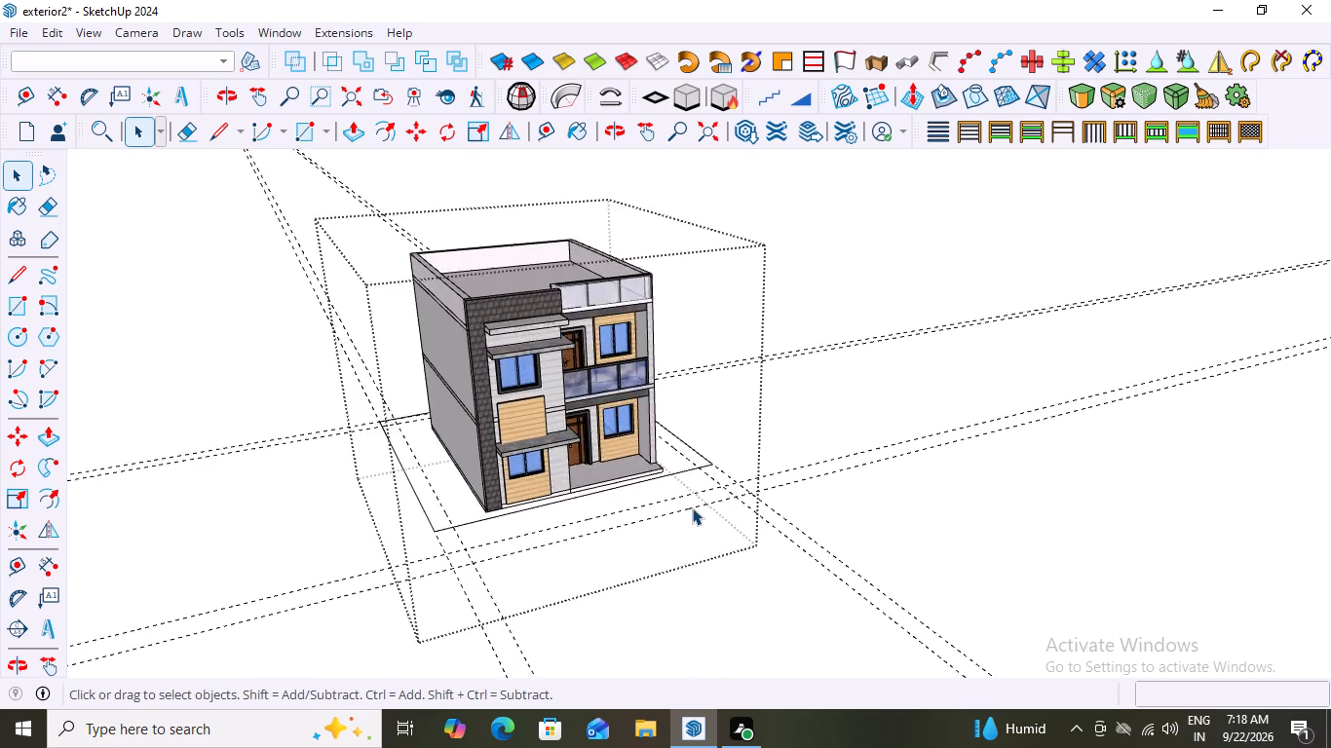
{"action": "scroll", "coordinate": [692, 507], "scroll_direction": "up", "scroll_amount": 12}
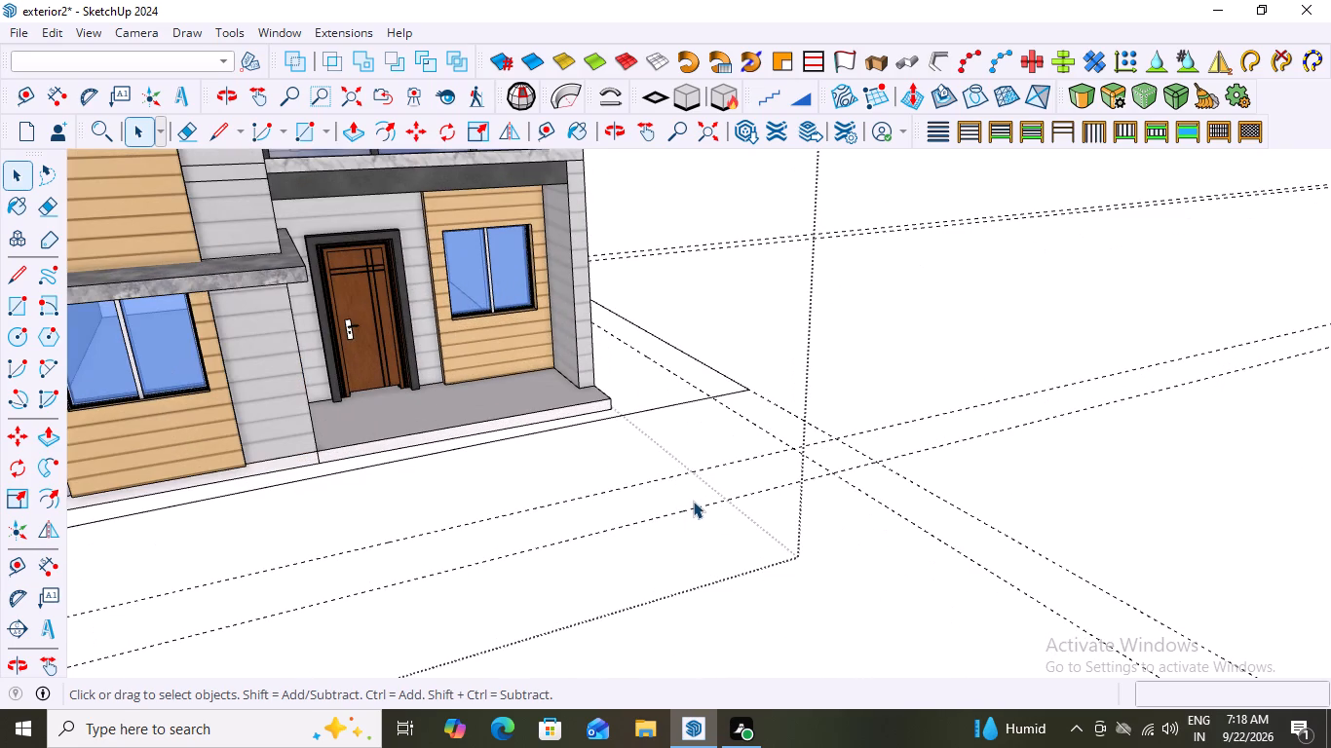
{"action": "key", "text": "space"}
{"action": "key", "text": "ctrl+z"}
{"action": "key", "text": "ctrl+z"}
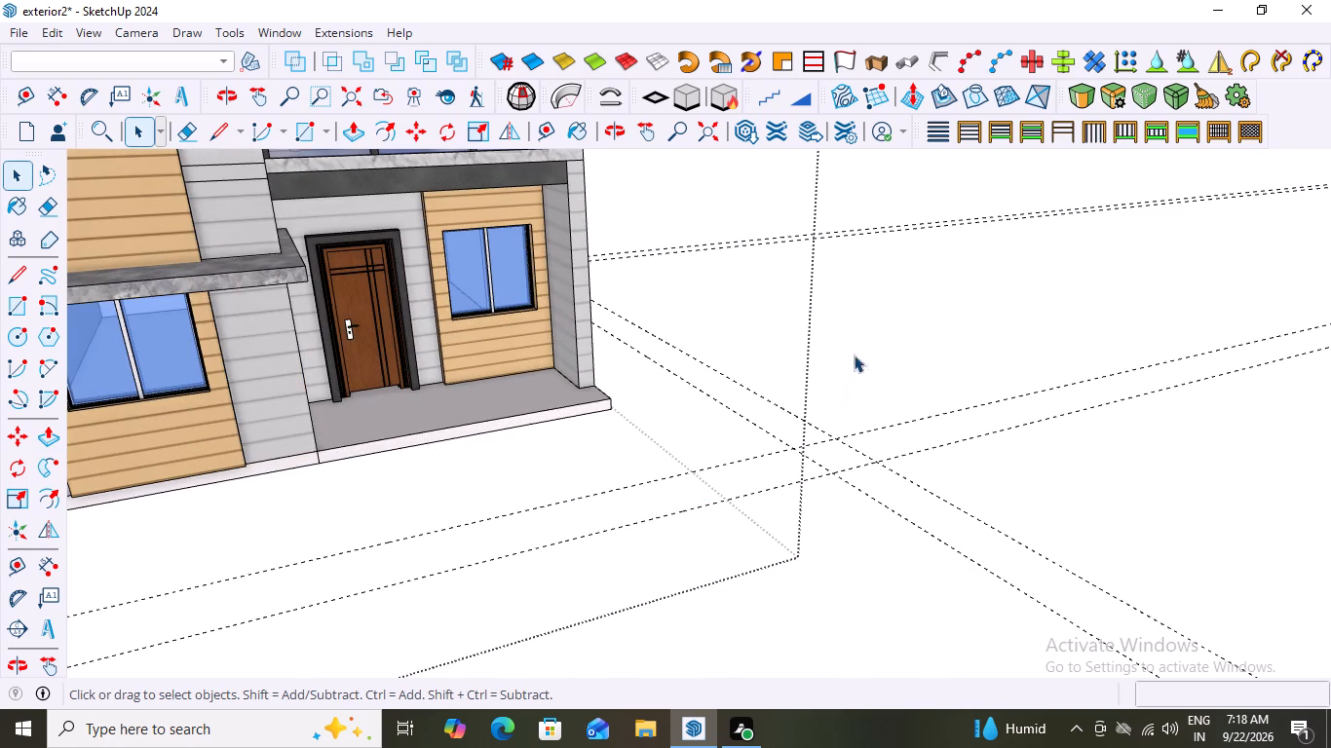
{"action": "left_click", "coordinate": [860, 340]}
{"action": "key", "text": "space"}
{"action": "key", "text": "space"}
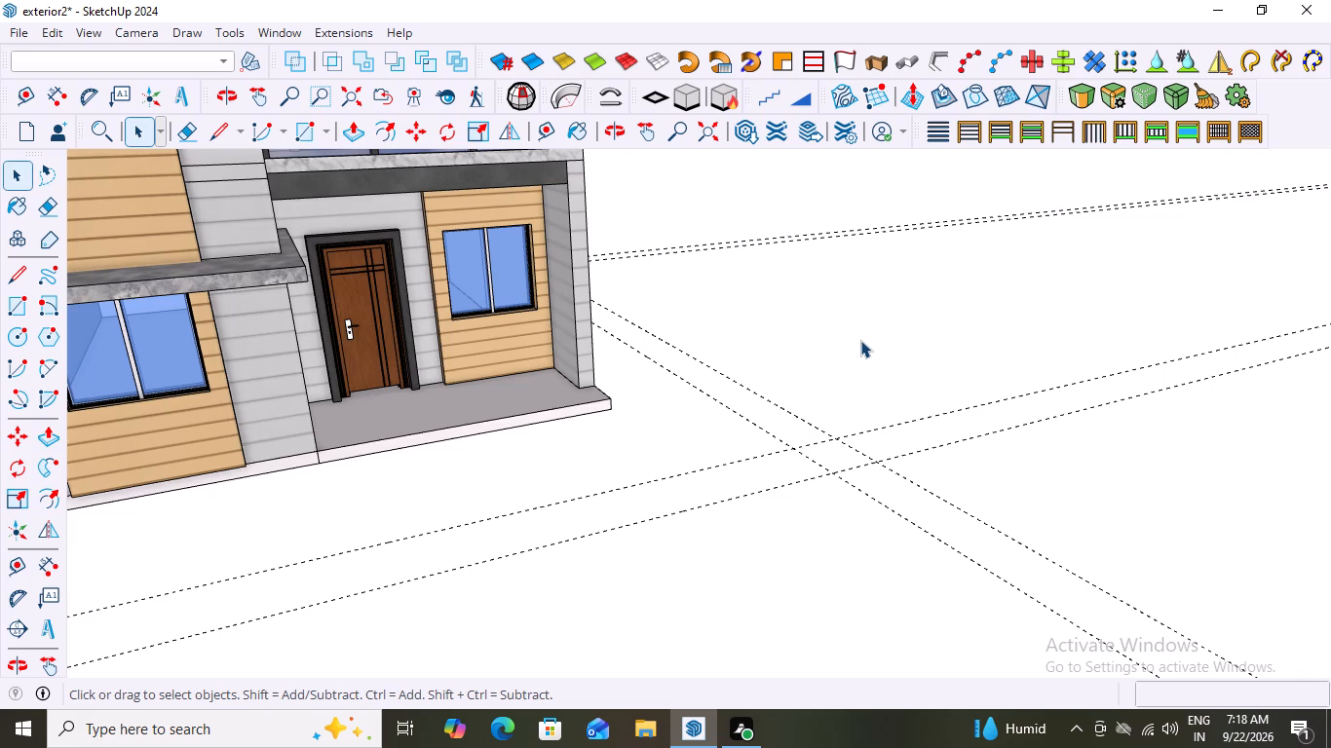
Undo further back through the plot layout, removing all the inner and outer guides around the house.
{"action": "key", "text": "ctrl+z"}
{"action": "key", "text": "ctrl+z"}
{"action": "key", "text": "ctrl+z"}
{"action": "key", "text": "ctrl+z"}
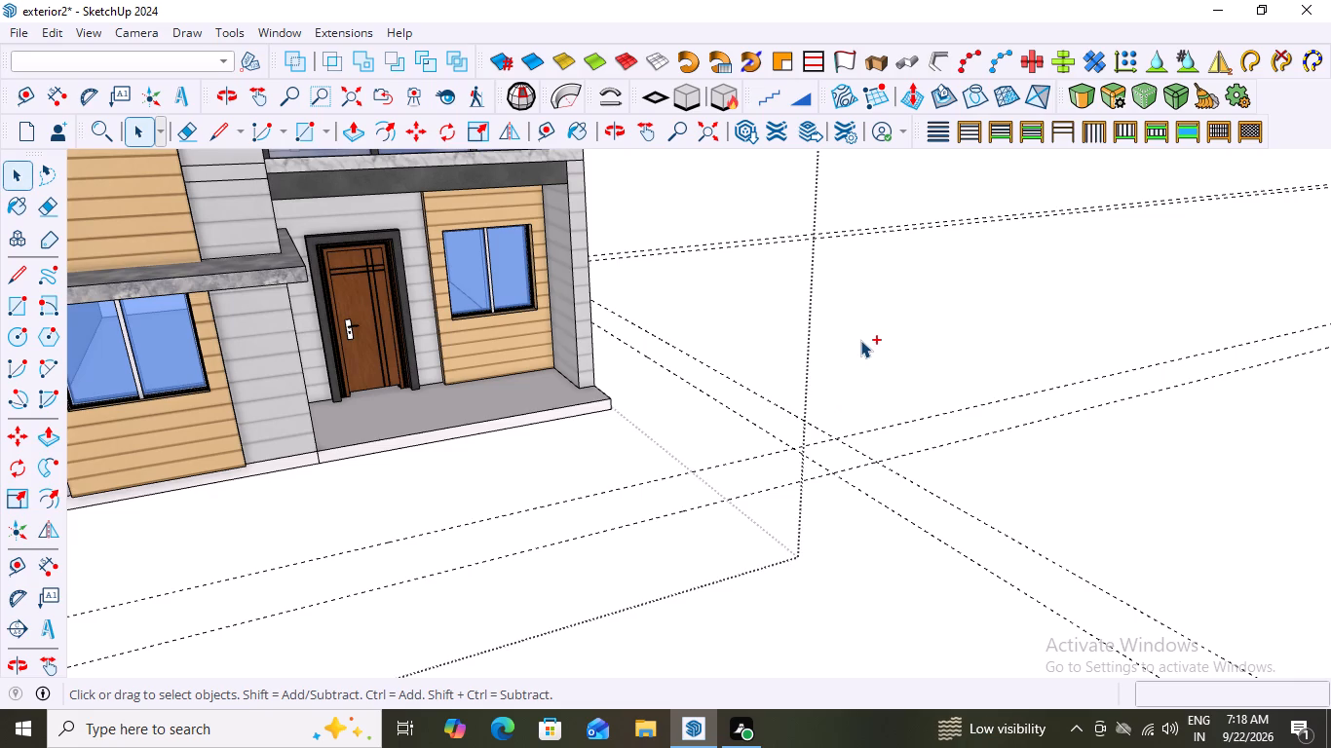
{"action": "key", "text": "ctrl+z"}
{"action": "key", "text": "ctrl+z"}
{"action": "key", "text": "ctrl+z"}
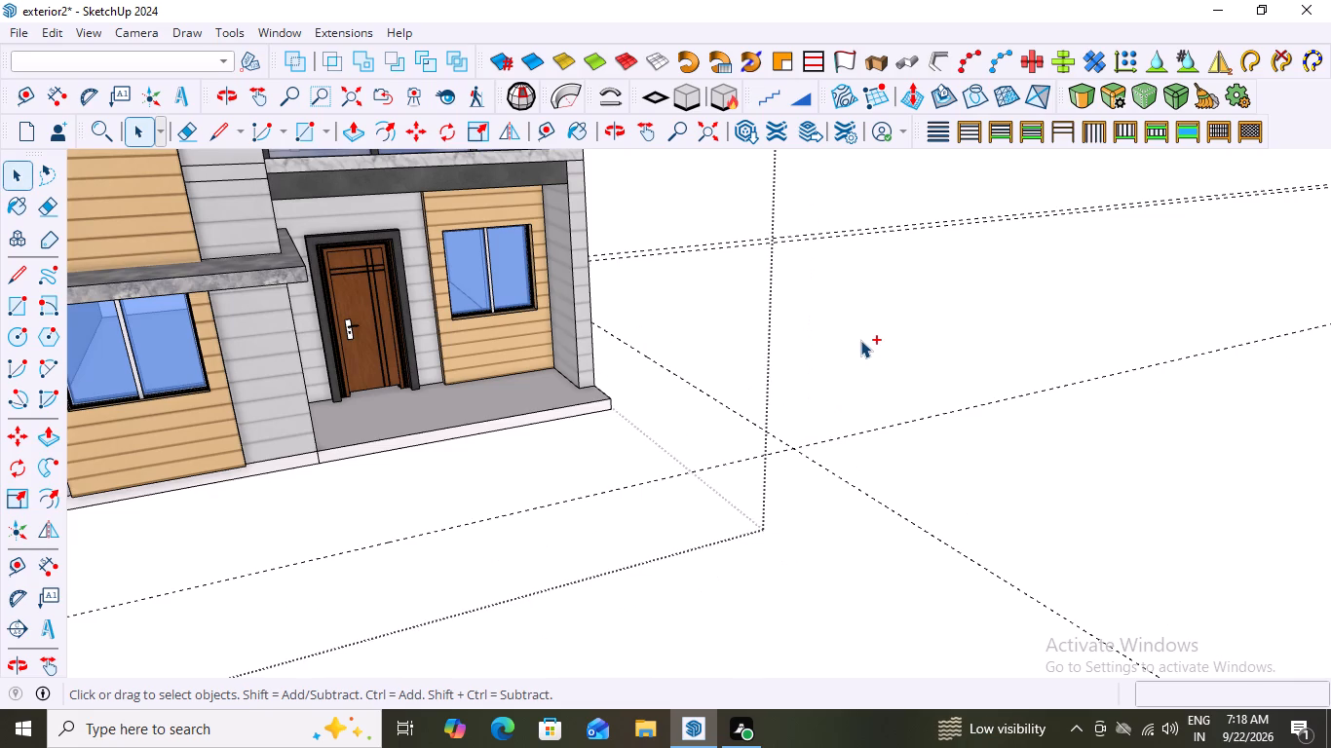
{"action": "key", "text": "ctrl+z"}
{"action": "key", "text": "ctrl+z"}
{"action": "scroll", "coordinate": [860, 340], "scroll_direction": "down", "scroll_amount": 12}
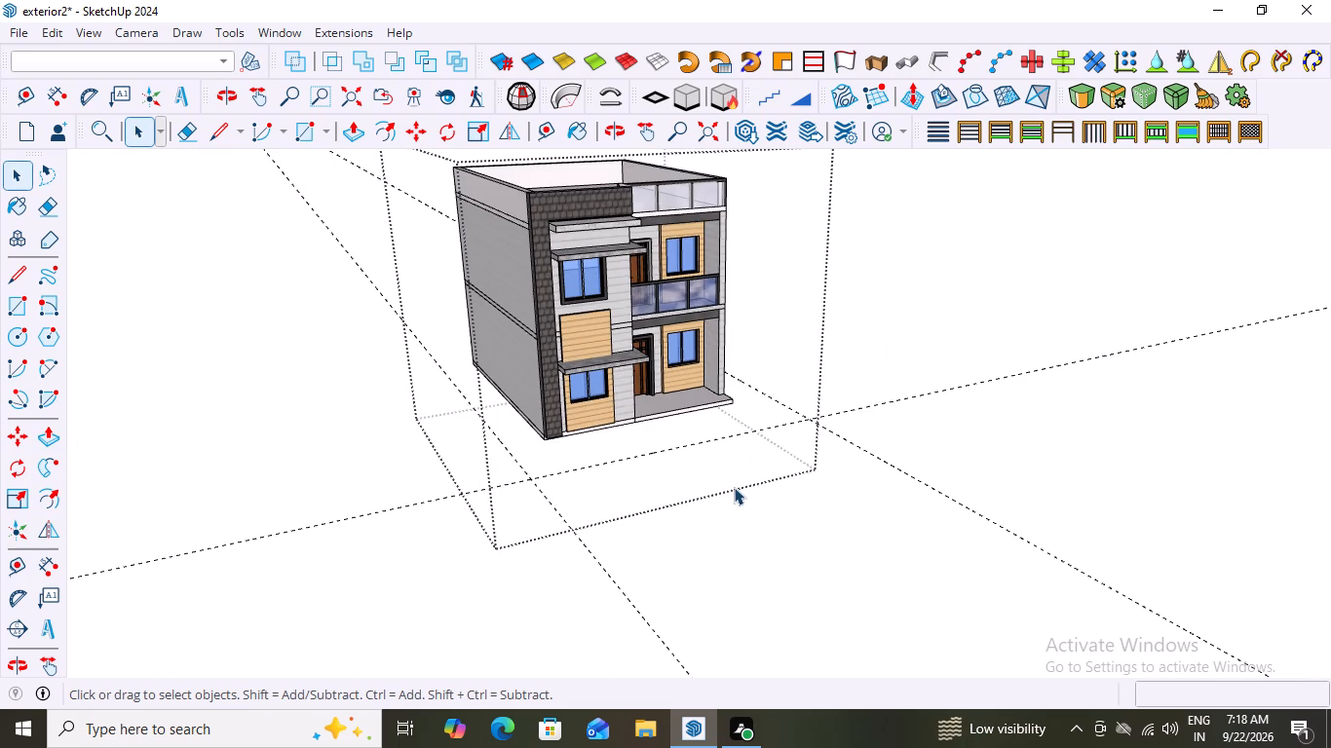
{"action": "key", "text": "ctrl+z"}
{"action": "key", "text": "ctrl+z"}
{"action": "key", "text": "ctrl+z"}
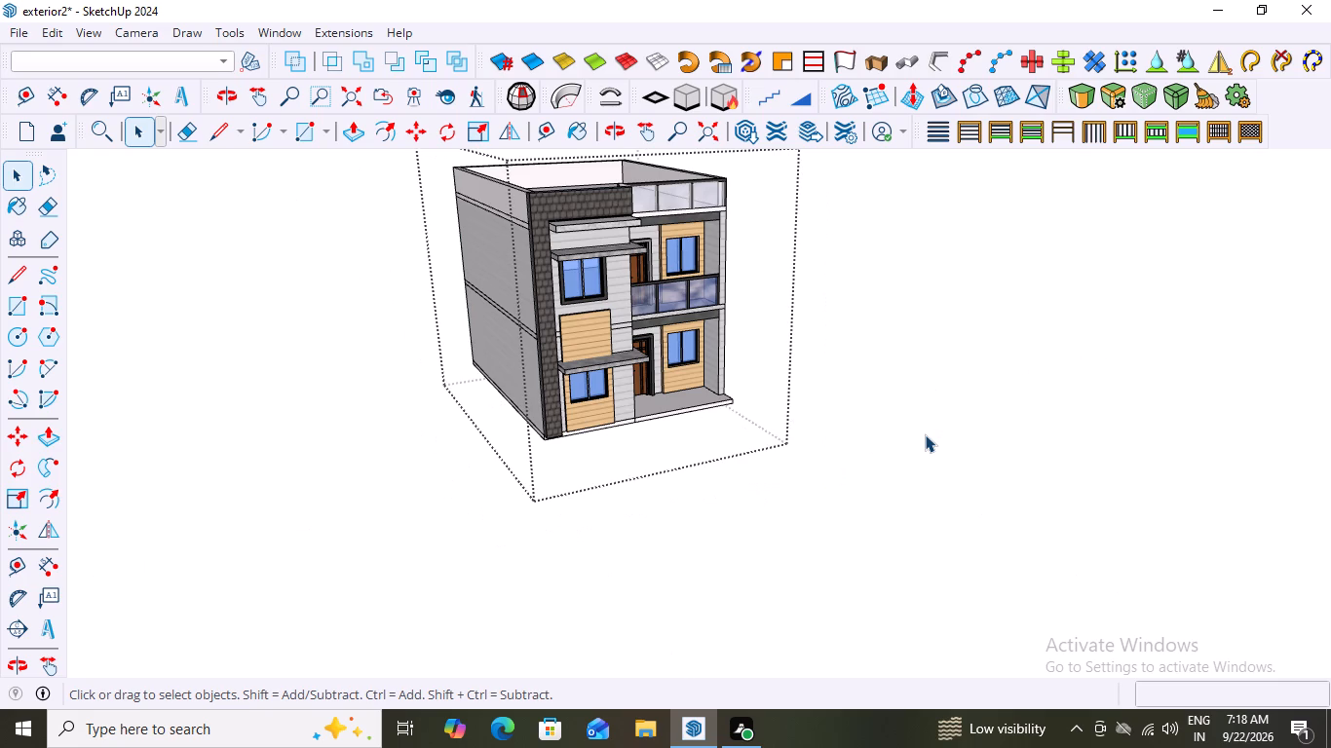
{"action": "left_click", "coordinate": [930, 393]}
Place a guide 4' from the lower front edge of the porch slab.
{"action": "middle_click_drag", "start_coordinate": [836, 433], "coordinate": [688, 441]}
{"action": "scroll", "coordinate": [662, 414], "scroll_direction": "up", "scroll_amount": 5}
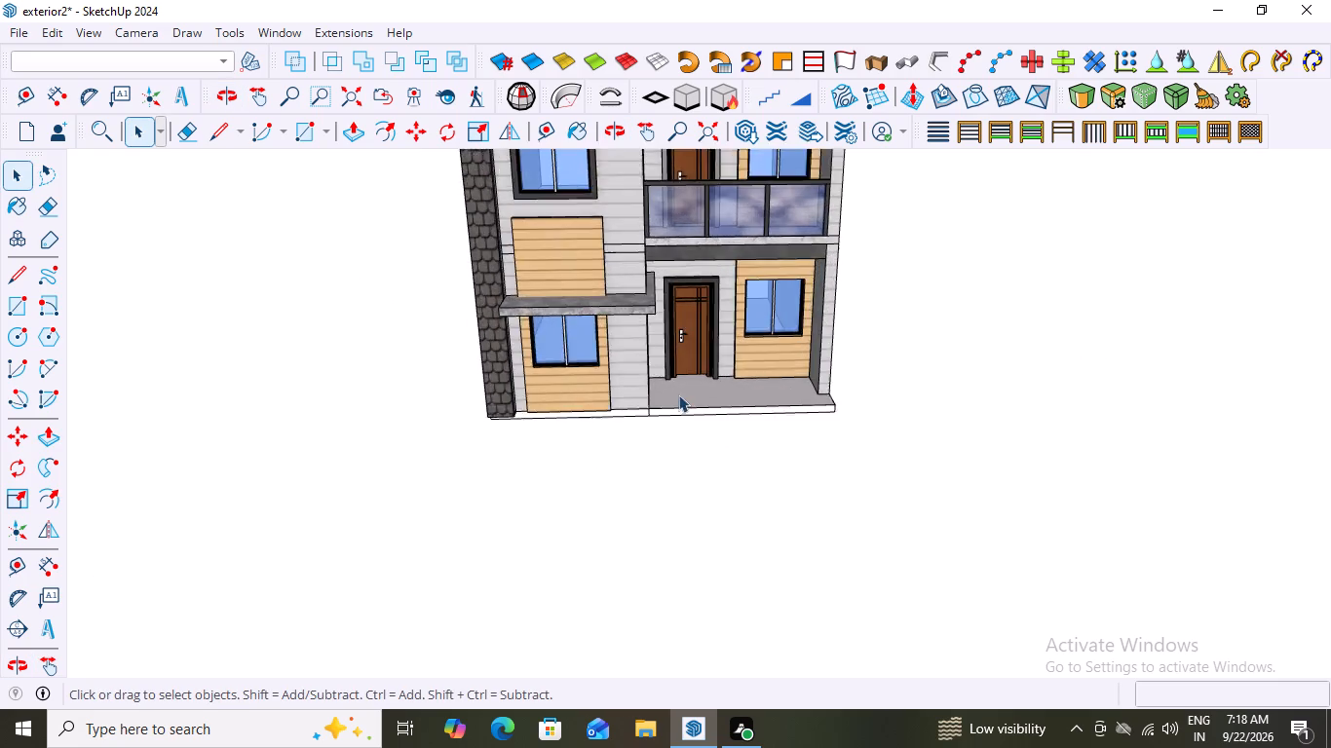
{"action": "scroll", "coordinate": [678, 394], "scroll_direction": "up", "scroll_amount": 4}
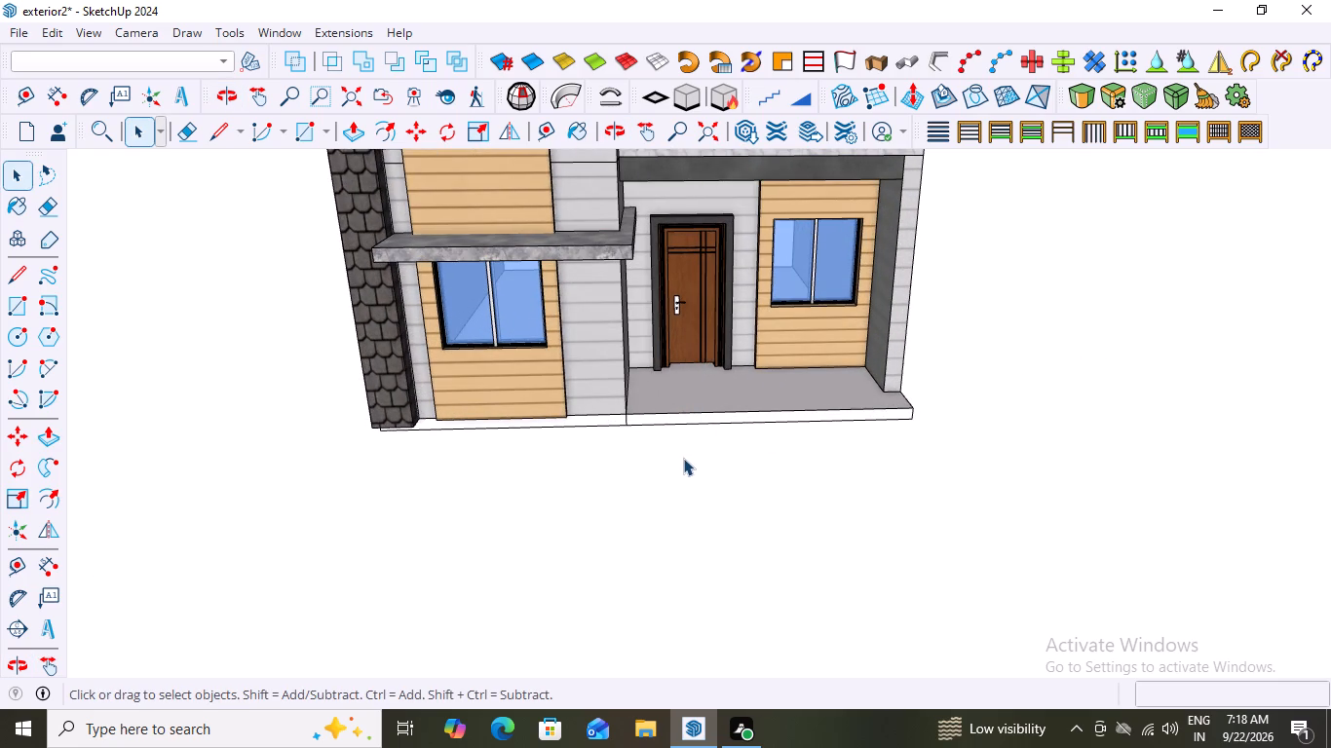
{"action": "scroll", "coordinate": [717, 467], "scroll_direction": "down", "scroll_amount": 6}
{"action": "middle_click_drag", "start_coordinate": [722, 490], "coordinate": [757, 488]}
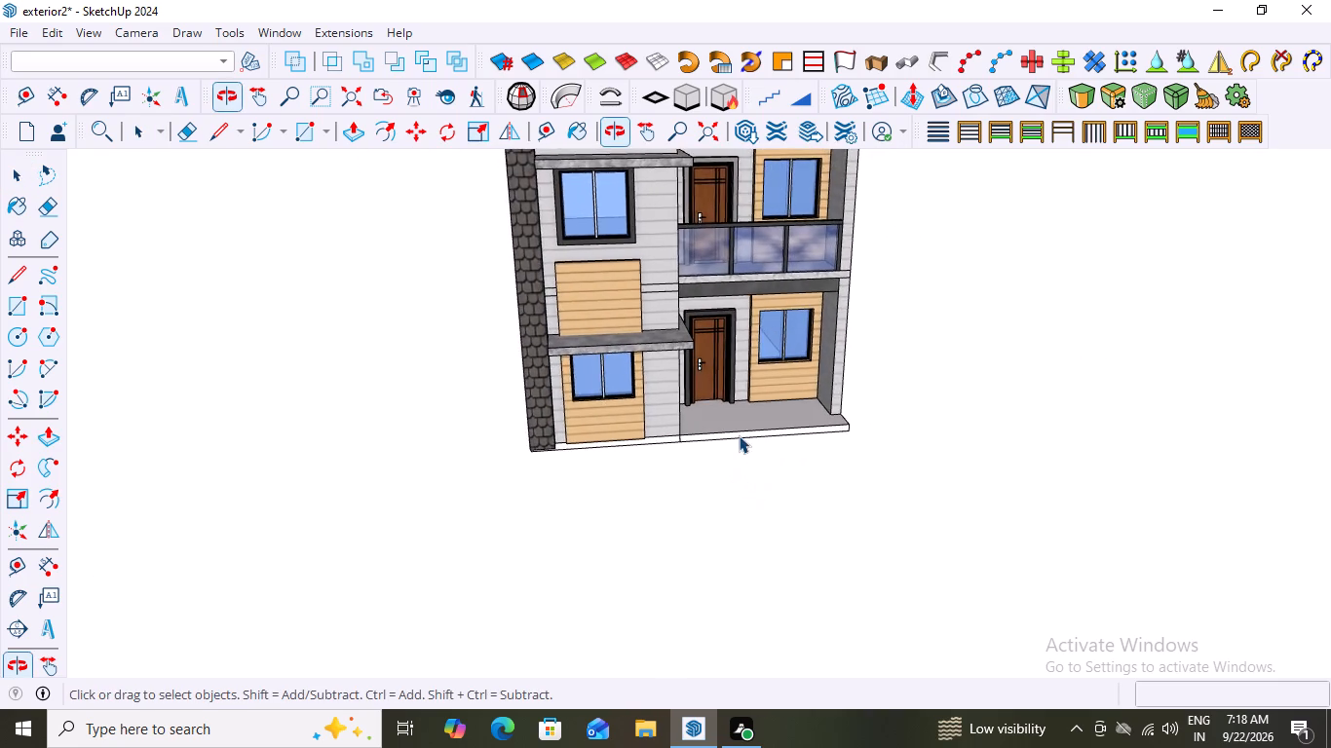
{"action": "scroll", "coordinate": [739, 435], "scroll_direction": "up", "scroll_amount": 3}
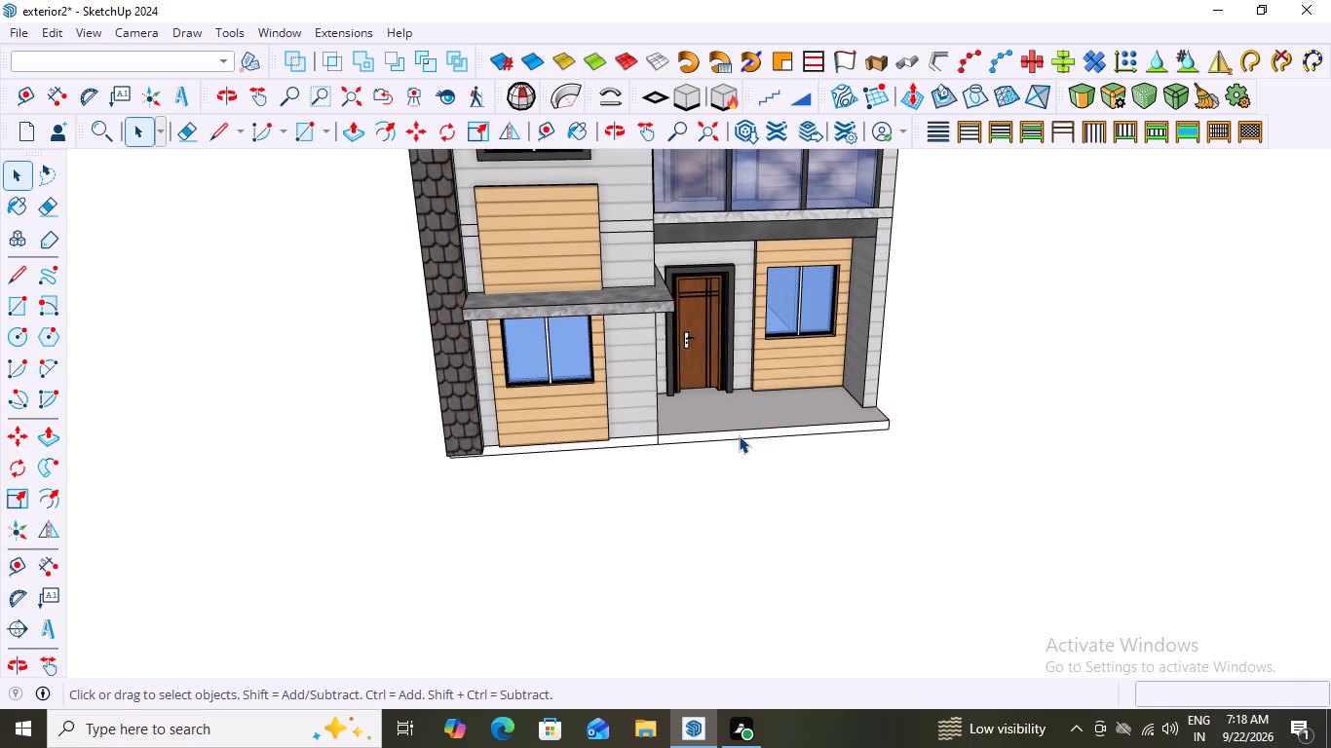
{"action": "key", "text": "t"}
{"action": "left_click", "coordinate": [715, 441]}
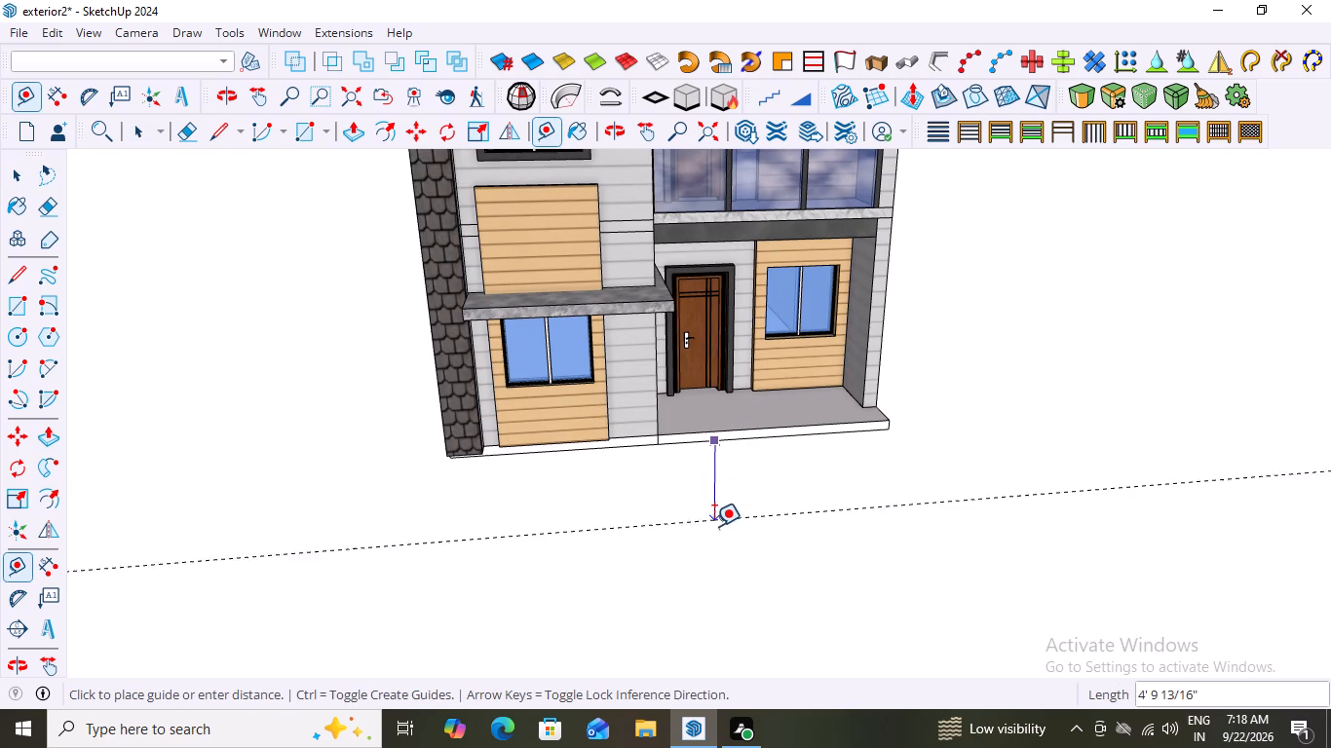
{"action": "scroll", "coordinate": [714, 526], "scroll_direction": "down", "scroll_amount": 7}
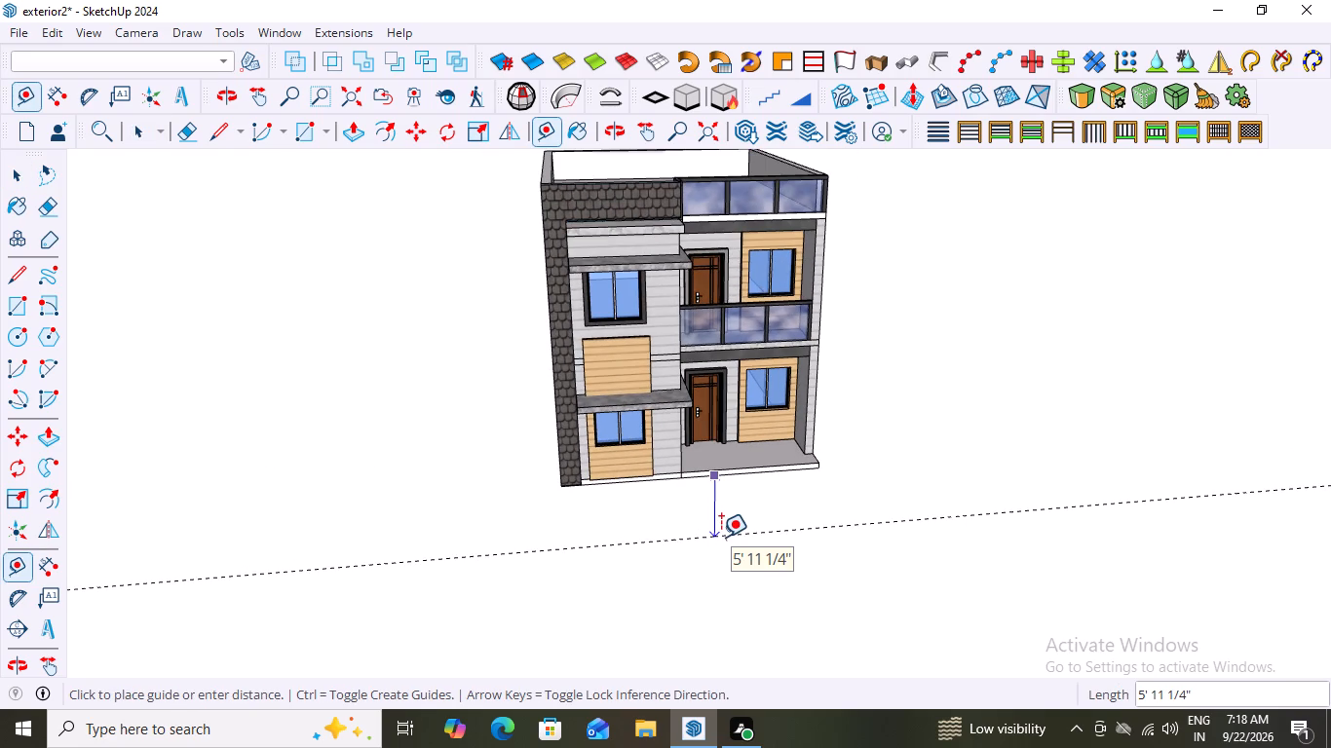
{"action": "type", "text": "4'"}
{"action": "key", "text": "Return"}
Place a guide 4' outward from the lower edge of the base along the porch-side wall.
{"action": "middle_click_drag", "start_coordinate": [1032, 496], "coordinate": [592, 536]}
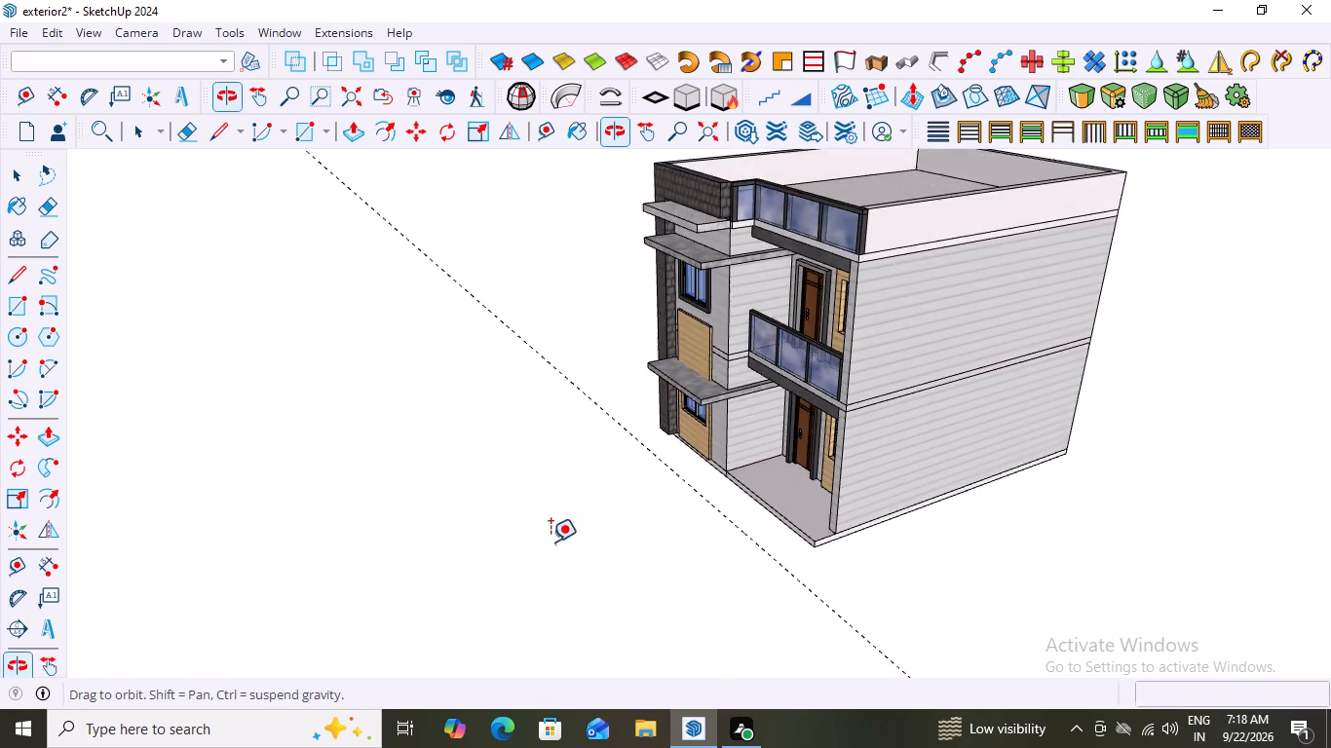
{"action": "scroll", "coordinate": [1142, 553], "scroll_direction": "up", "scroll_amount": 2}
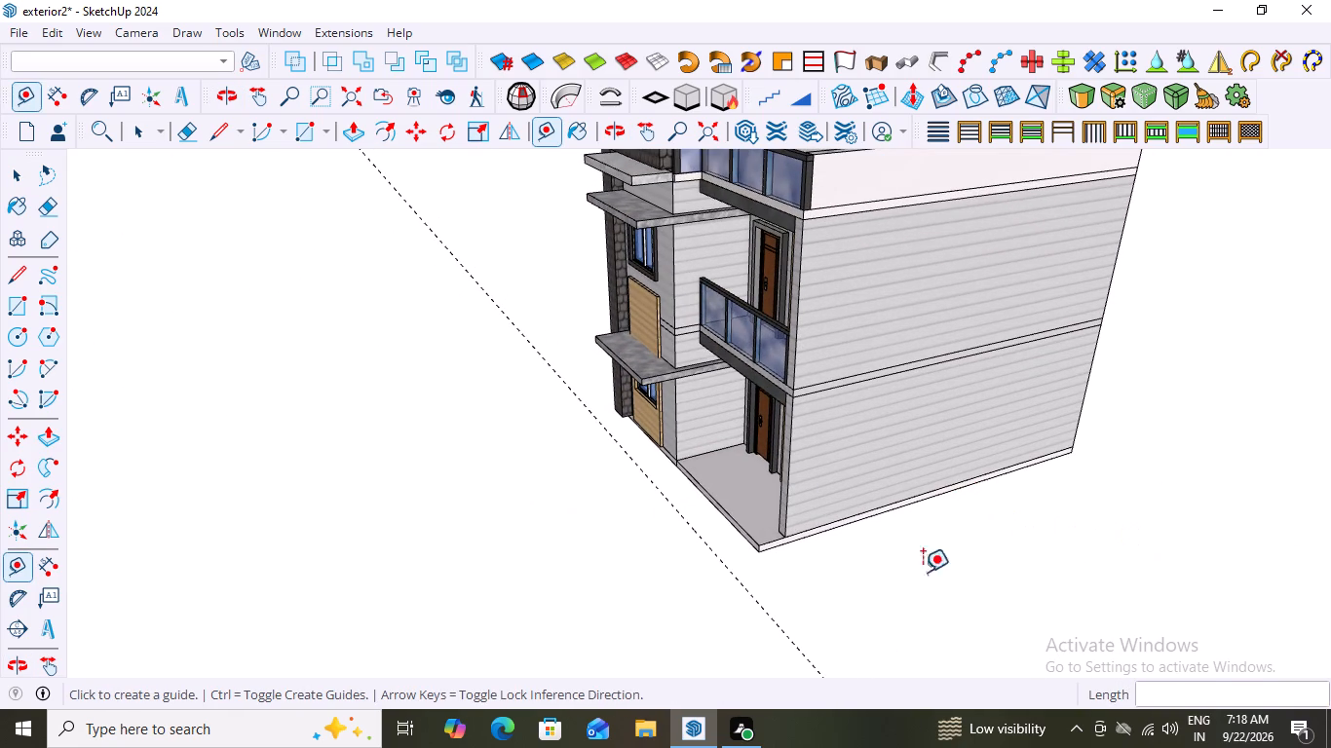
{"action": "scroll", "coordinate": [875, 595], "scroll_direction": "up", "scroll_amount": 4}
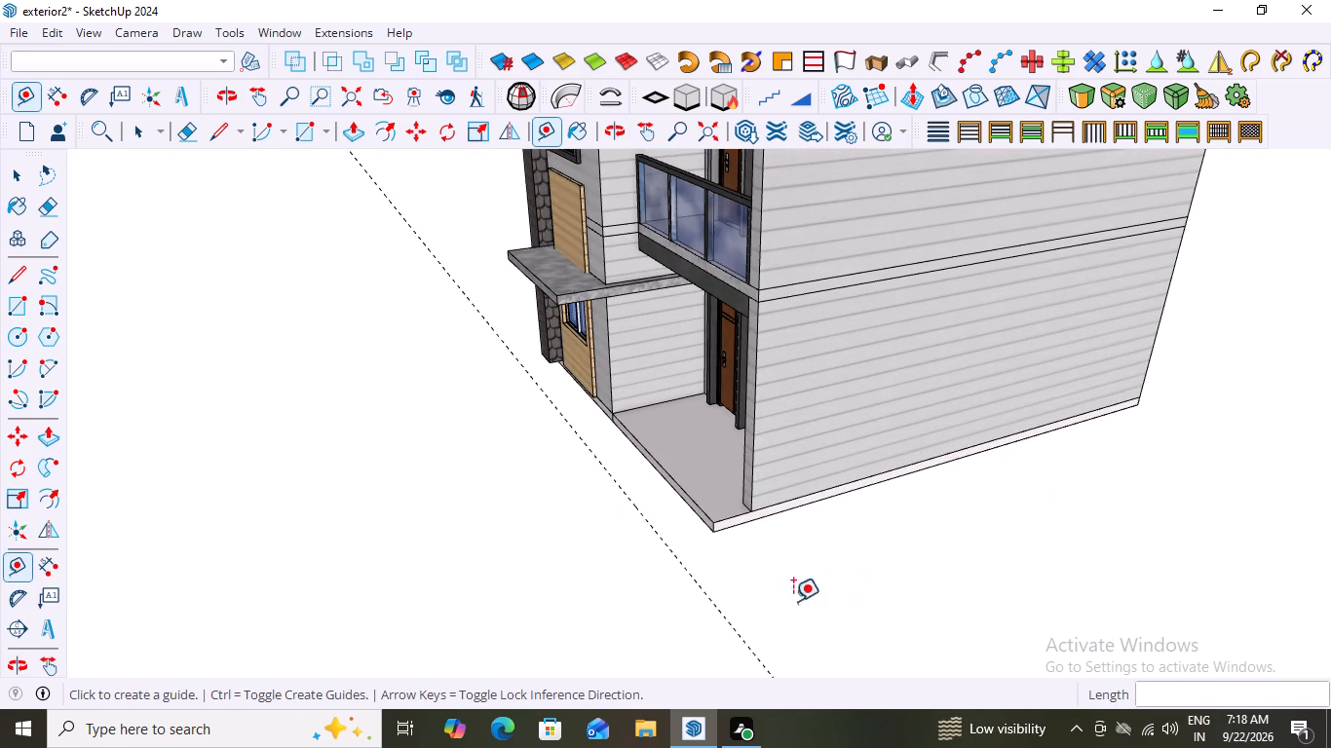
{"action": "scroll", "coordinate": [715, 523], "scroll_direction": "up", "scroll_amount": 16}
{"action": "scroll", "coordinate": [648, 518], "scroll_direction": "down", "scroll_amount": 3}
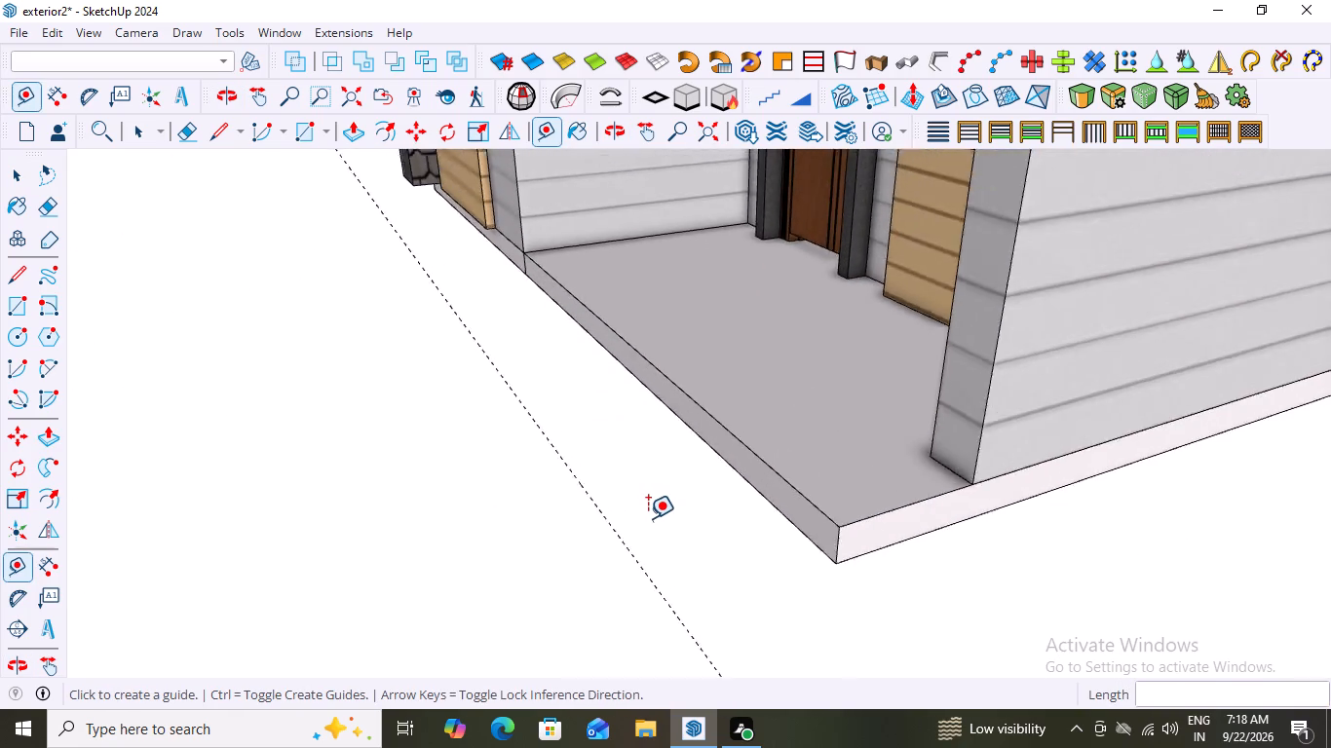
{"action": "scroll", "coordinate": [648, 518], "scroll_direction": "down", "scroll_amount": 20}
{"action": "scroll", "coordinate": [648, 518], "scroll_direction": "down", "scroll_amount": 4}
{"action": "scroll", "coordinate": [960, 536], "scroll_direction": "up", "scroll_amount": 17}
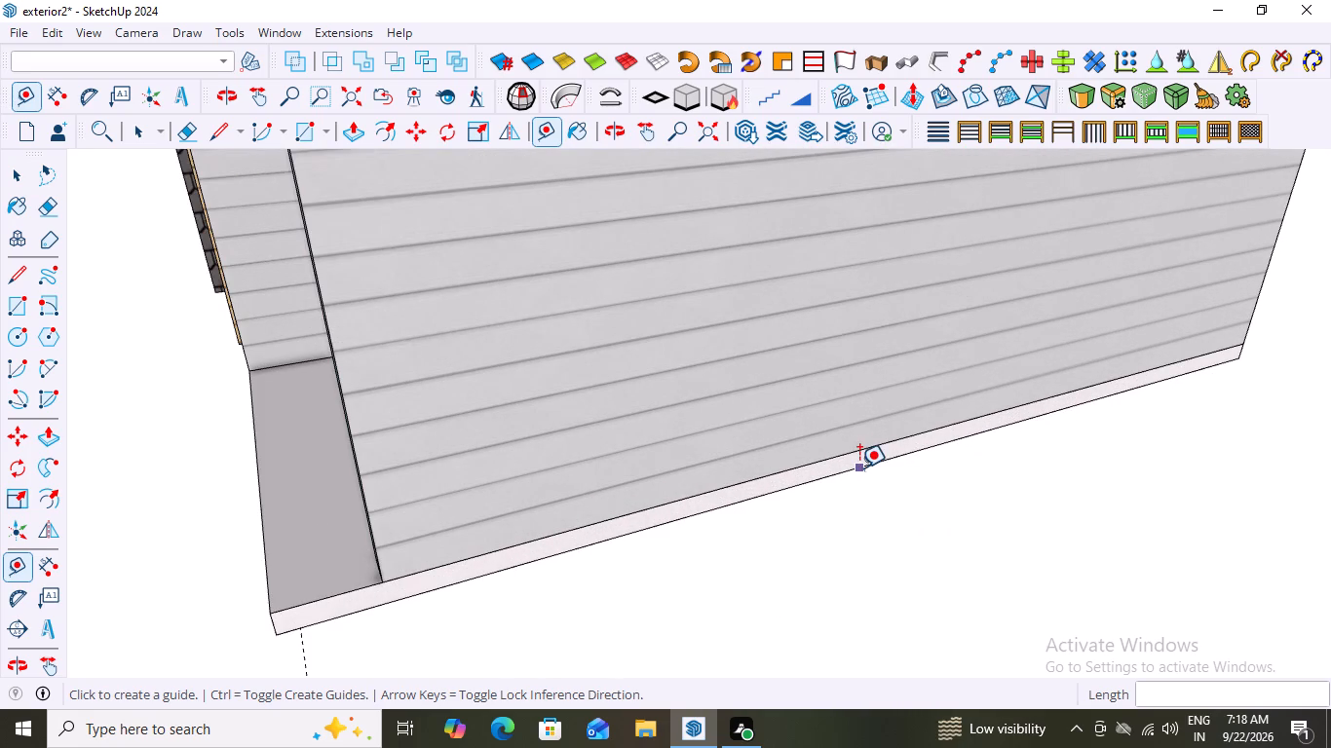
{"action": "left_click", "coordinate": [858, 466]}
{"action": "scroll", "coordinate": [932, 517], "scroll_direction": "down", "scroll_amount": 15}
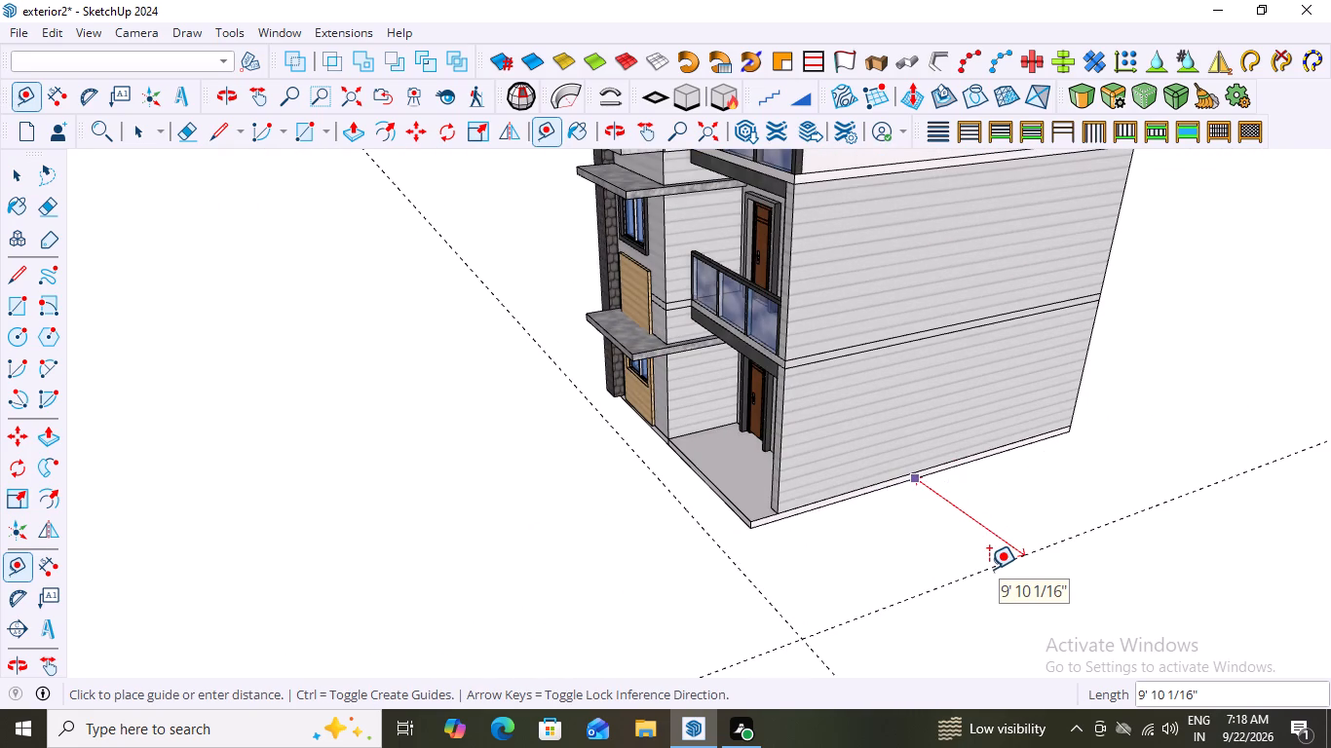
{"action": "type", "text": "4'"}
{"action": "key", "text": "Return"}
Place a guide 4' outward from the lower edge of the base along the rear wall.
{"action": "scroll", "coordinate": [893, 574], "scroll_direction": "down", "scroll_amount": 19}
{"action": "middle_click_drag", "start_coordinate": [1152, 559], "coordinate": [749, 536]}
{"action": "scroll", "coordinate": [829, 519], "scroll_direction": "down", "scroll_amount": 7}
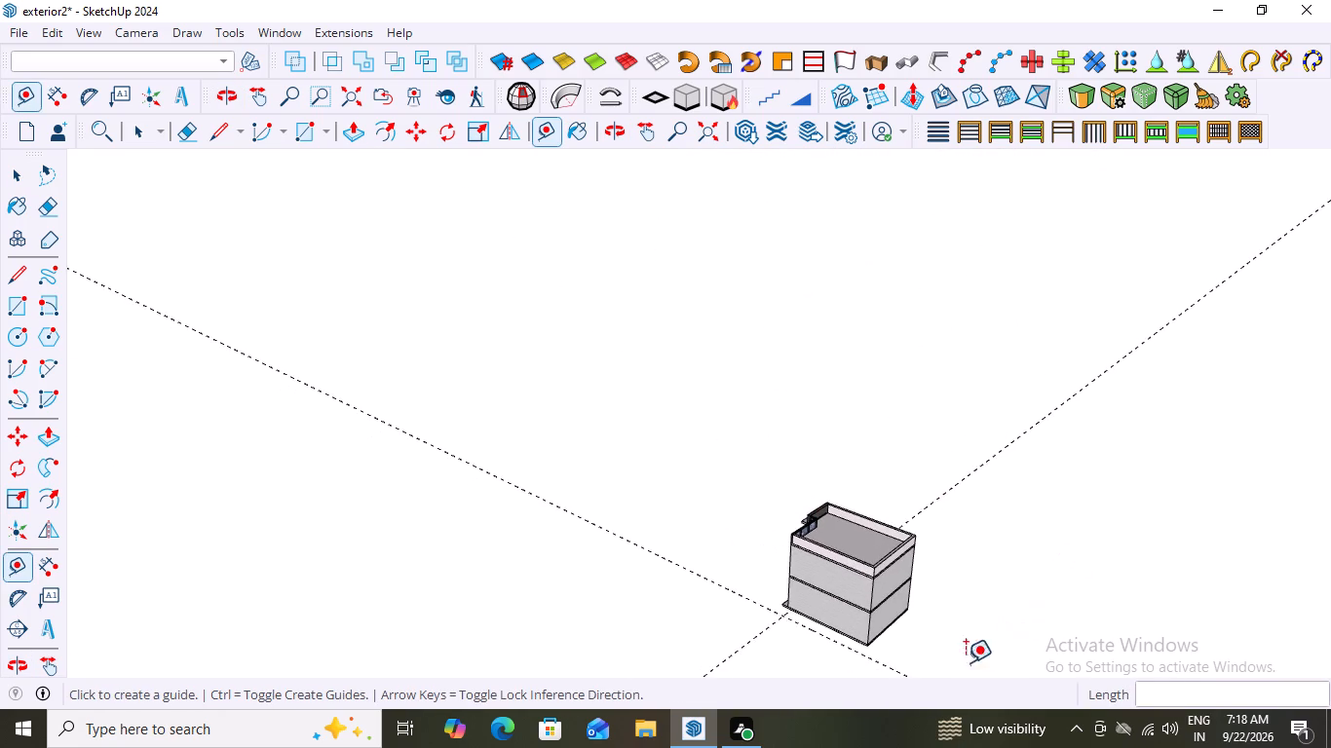
{"action": "scroll", "coordinate": [933, 674], "scroll_direction": "up", "scroll_amount": 20}
{"action": "scroll", "coordinate": [933, 674], "scroll_direction": "up", "scroll_amount": 6}
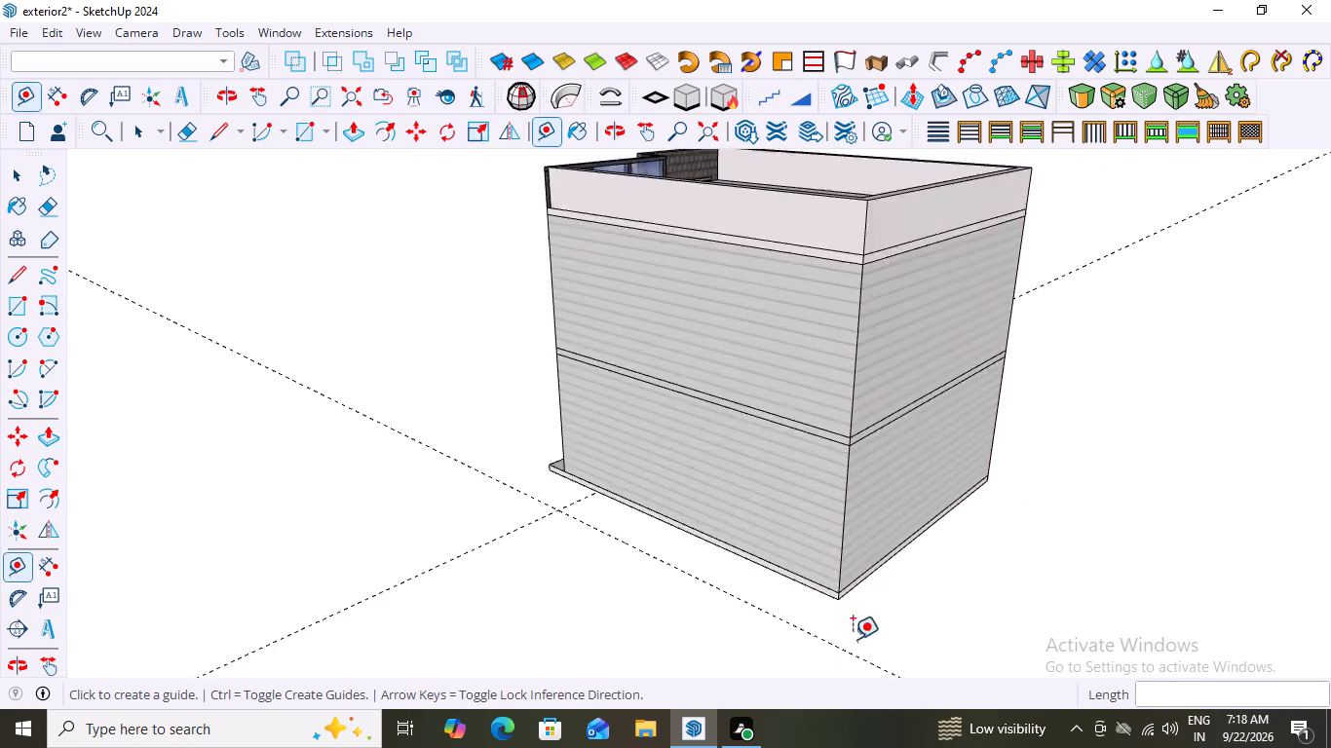
{"action": "scroll", "coordinate": [853, 639], "scroll_direction": "up", "scroll_amount": 4}
{"action": "scroll", "coordinate": [948, 610], "scroll_direction": "up", "scroll_amount": 1}
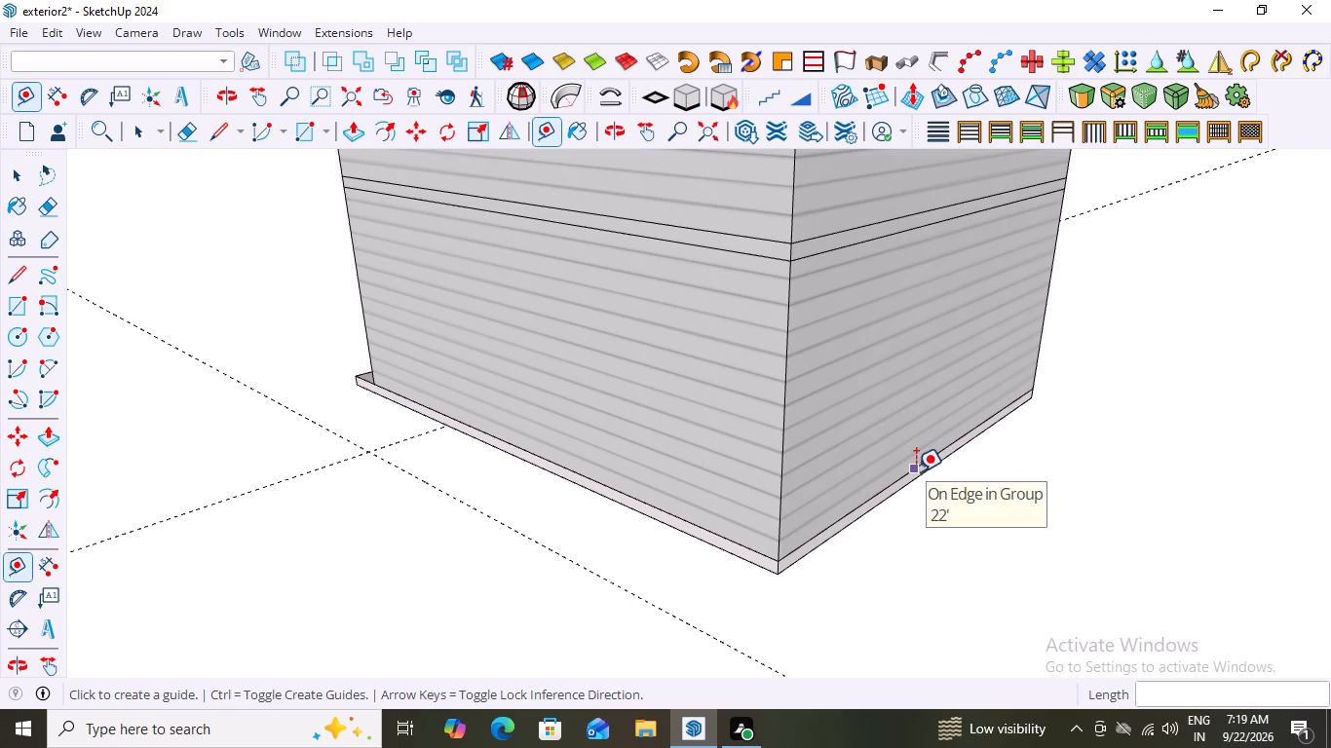
{"action": "left_click", "coordinate": [916, 479]}
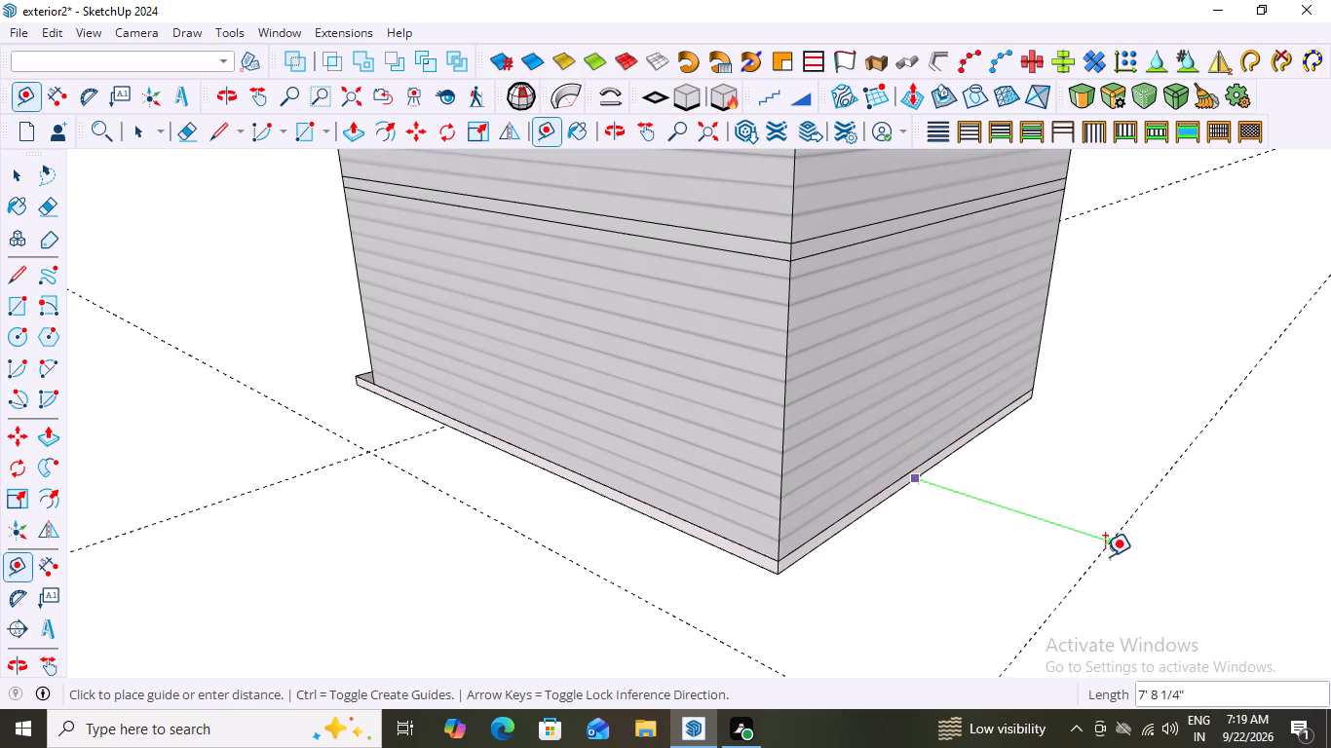
{"action": "scroll", "coordinate": [1105, 556], "scroll_direction": "down", "scroll_amount": 10}
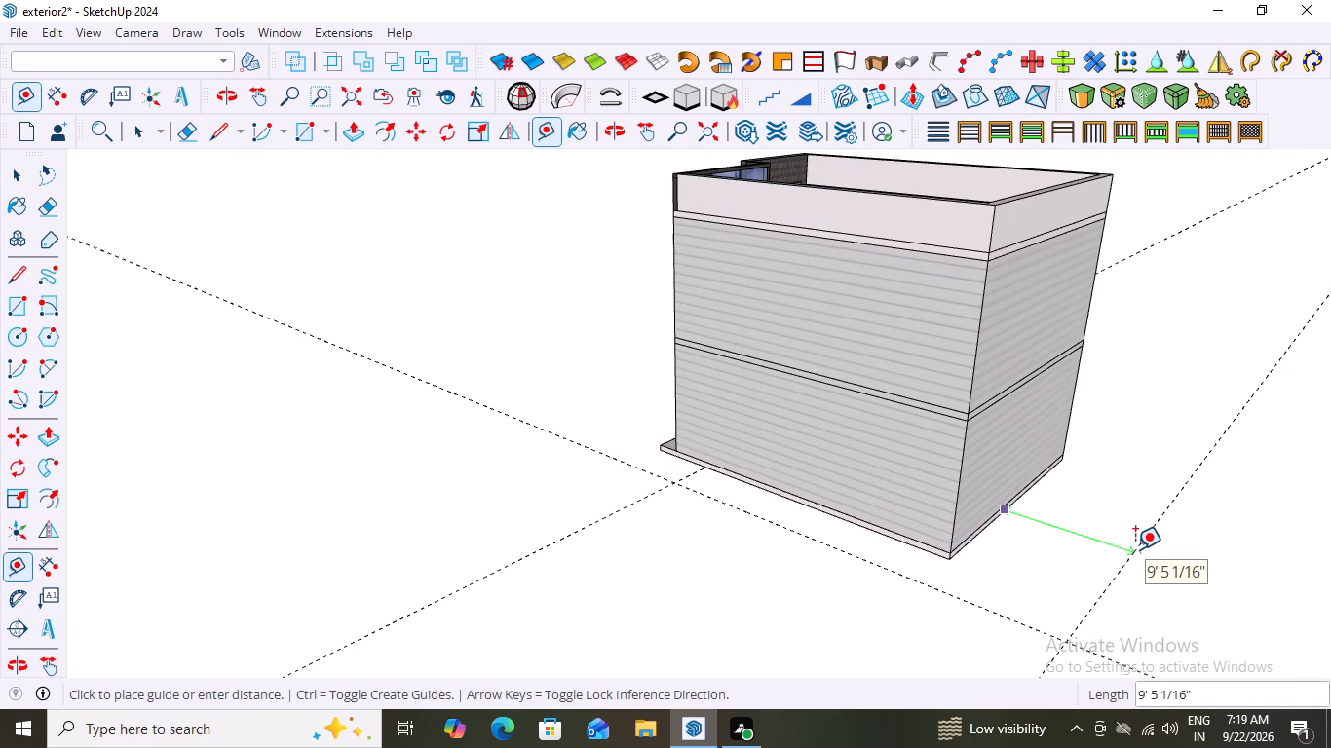
{"action": "type", "text": "4'"}
{"action": "key", "text": "Return"}
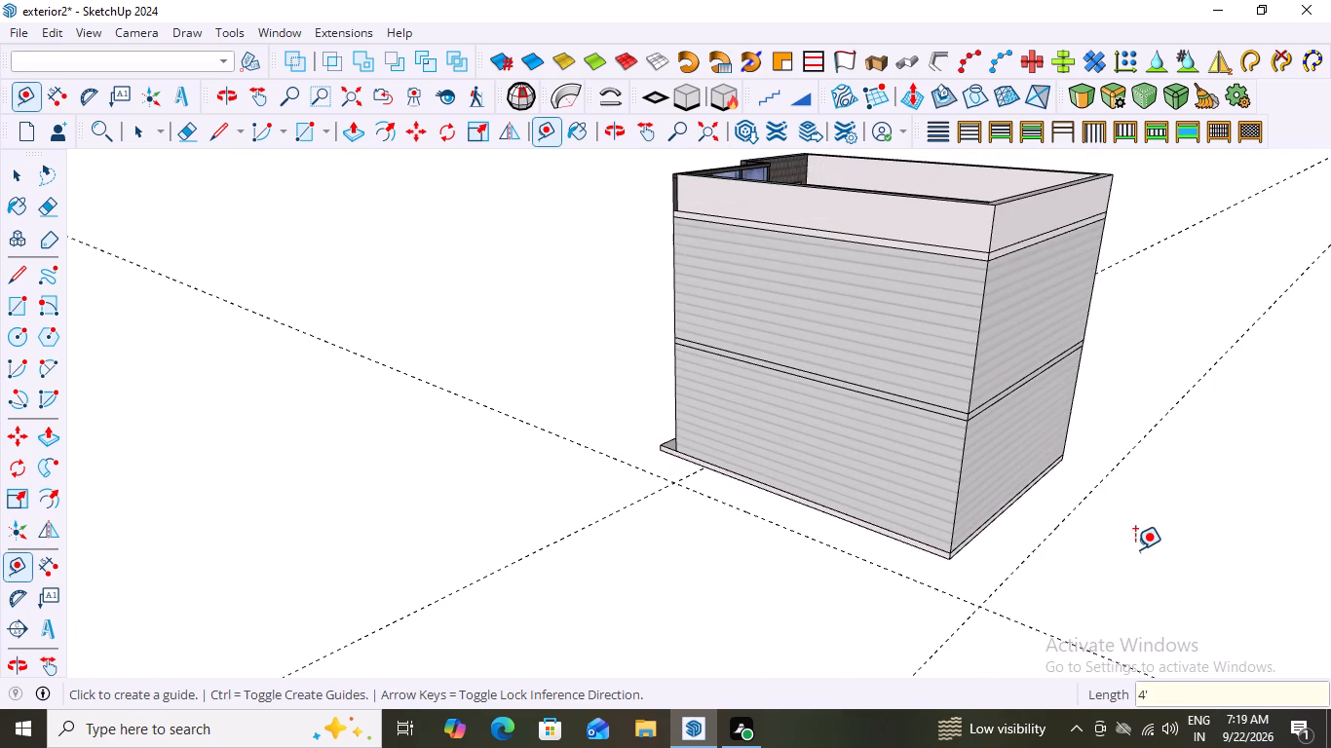
Place a guide 4' outward from the base edge along the side wall opposite the porch.
{"action": "scroll", "coordinate": [905, 537], "scroll_direction": "down", "scroll_amount": 10}
{"action": "middle_click_drag", "start_coordinate": [1202, 548], "coordinate": [898, 628]}
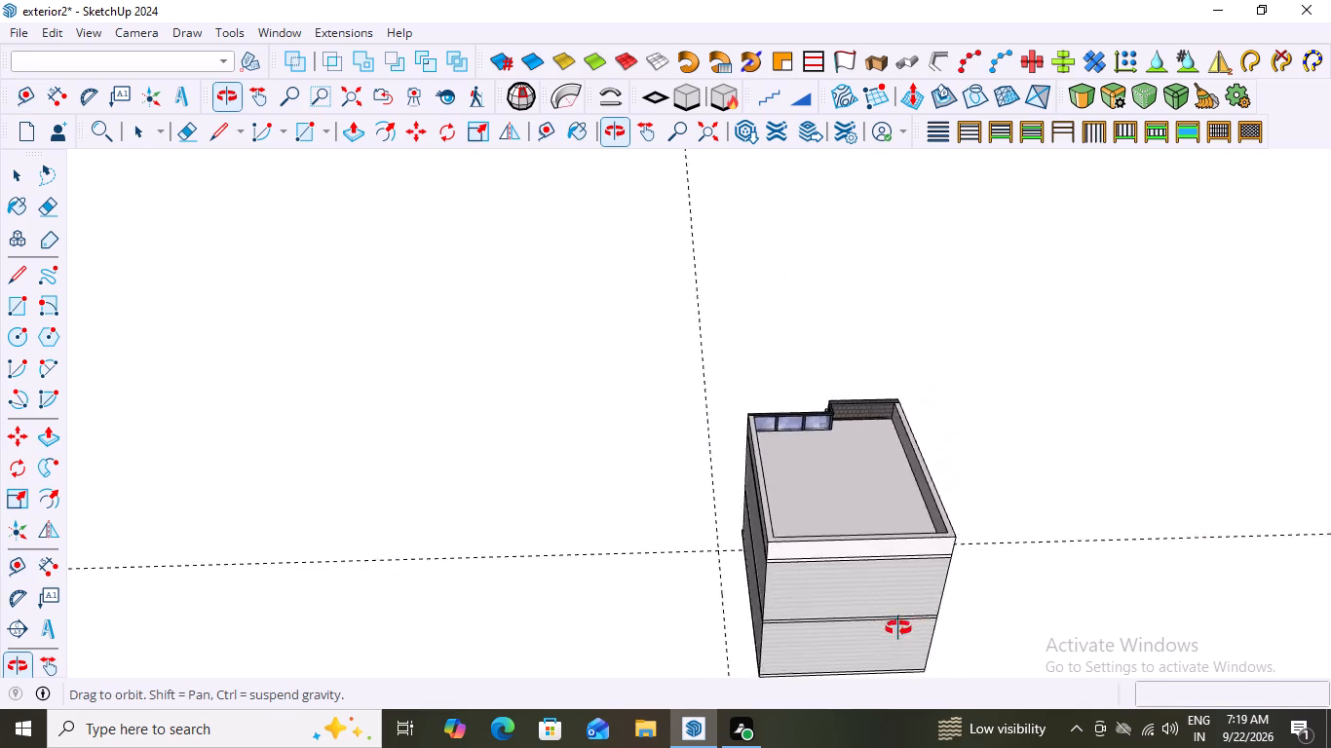
{"action": "middle_click_drag", "start_coordinate": [898, 628], "coordinate": [765, 610]}
{"action": "scroll", "coordinate": [954, 554], "scroll_direction": "down", "scroll_amount": 9}
{"action": "scroll", "coordinate": [982, 643], "scroll_direction": "up", "scroll_amount": 4}
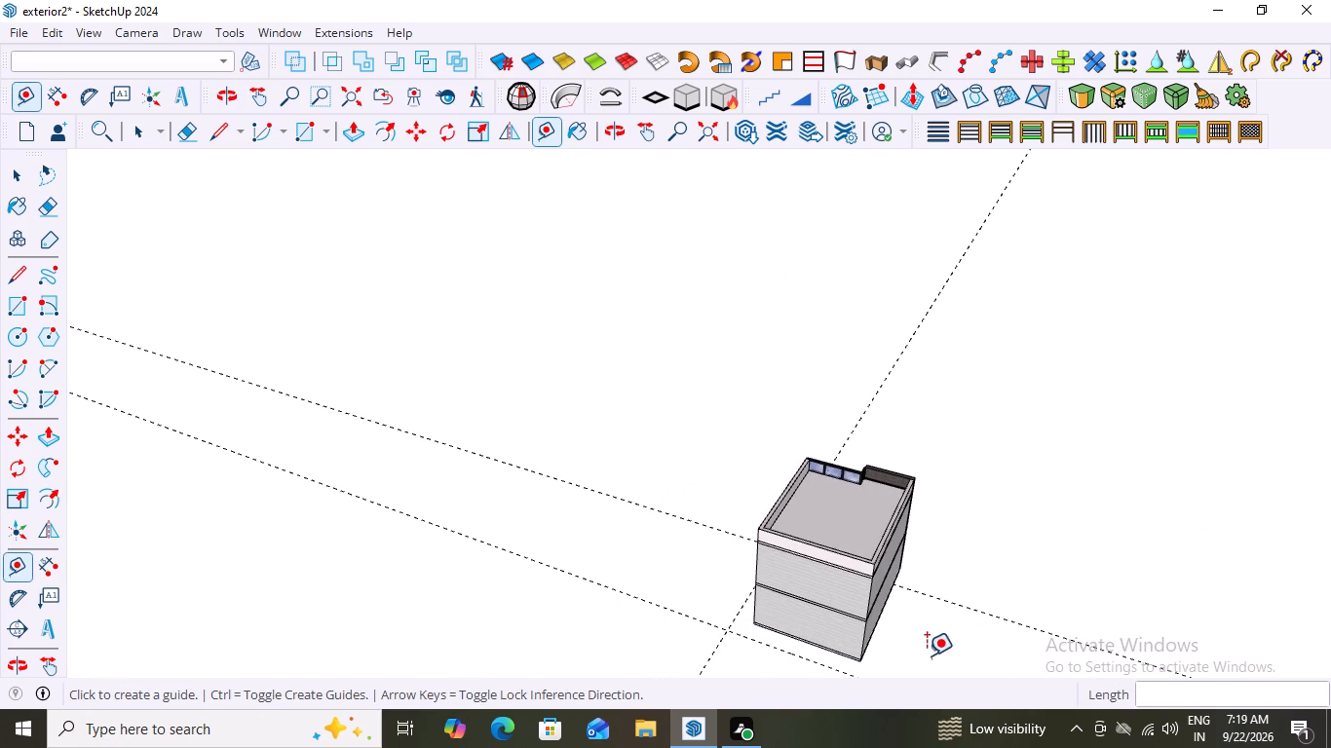
{"action": "scroll", "coordinate": [927, 655], "scroll_direction": "up", "scroll_amount": 3}
{"action": "scroll", "coordinate": [1008, 580], "scroll_direction": "down", "scroll_amount": 9}
{"action": "scroll", "coordinate": [1012, 705], "scroll_direction": "up", "scroll_amount": 9}
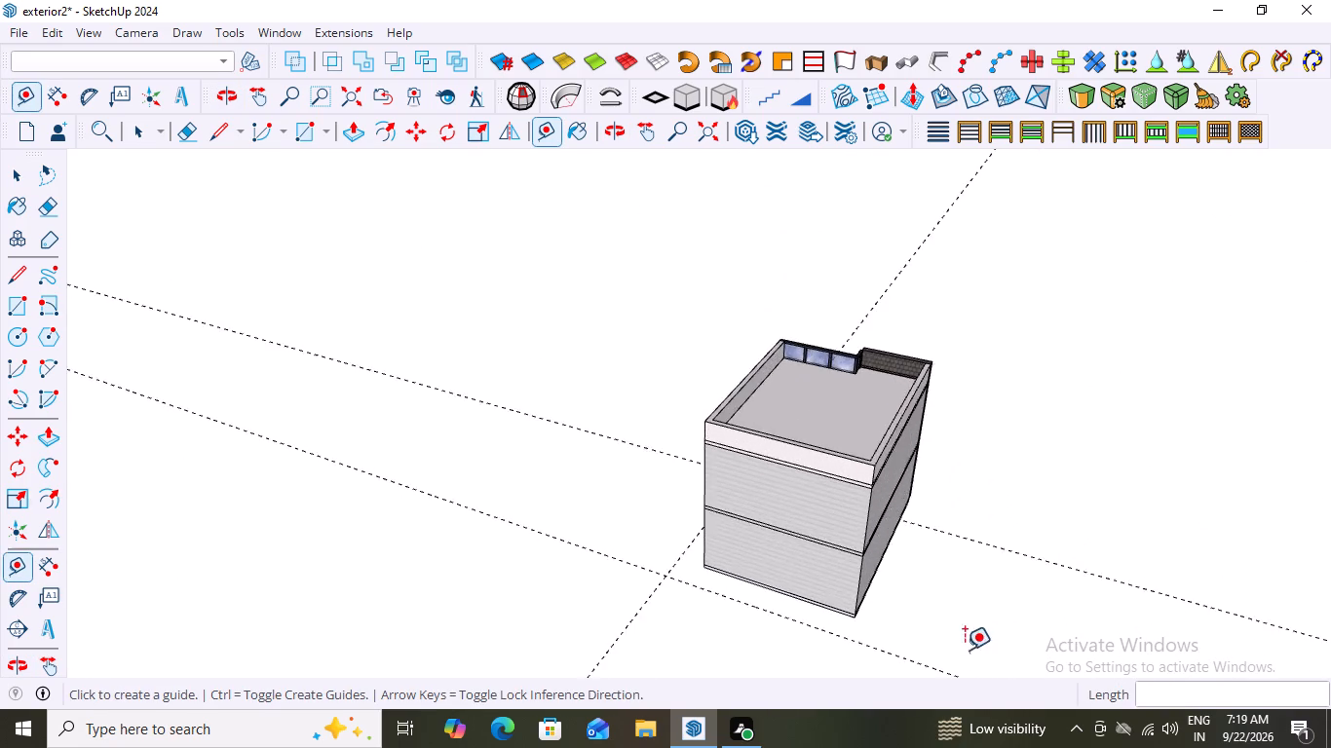
{"action": "scroll", "coordinate": [965, 650], "scroll_direction": "up", "scroll_amount": 20}
{"action": "scroll", "coordinate": [965, 650], "scroll_direction": "up", "scroll_amount": 2}
{"action": "scroll", "coordinate": [867, 498], "scroll_direction": "up", "scroll_amount": 2}
{"action": "left_click", "coordinate": [779, 463]}
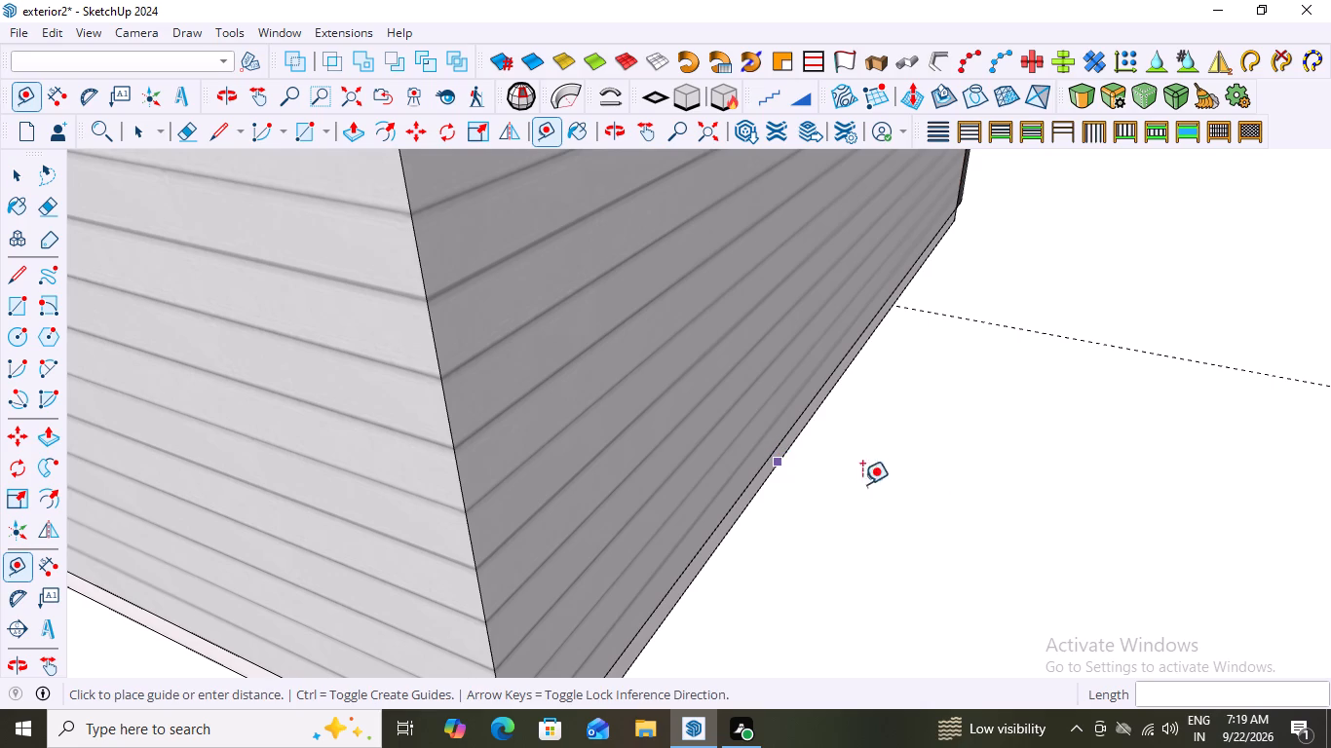
{"action": "scroll", "coordinate": [1031, 519], "scroll_direction": "down", "scroll_amount": 15}
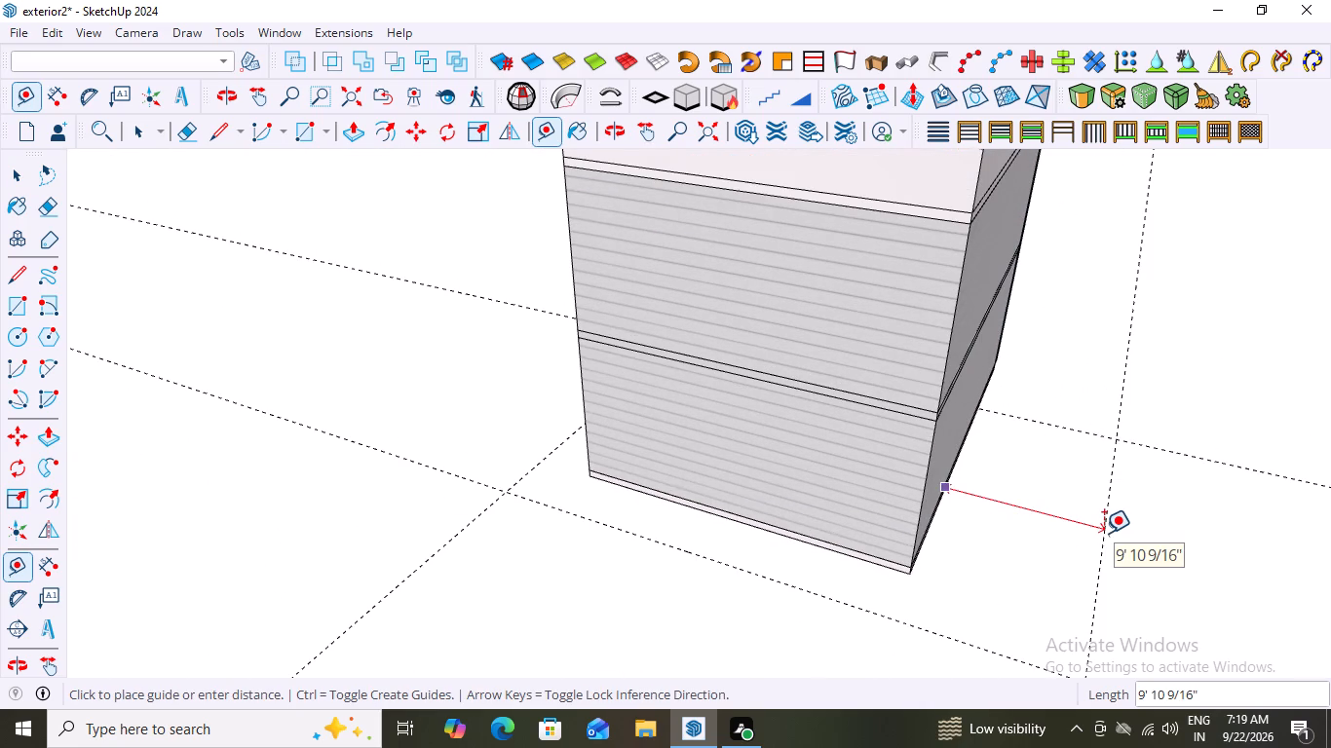
{"action": "type", "text": "4'"}
{"action": "key", "text": "Return"}
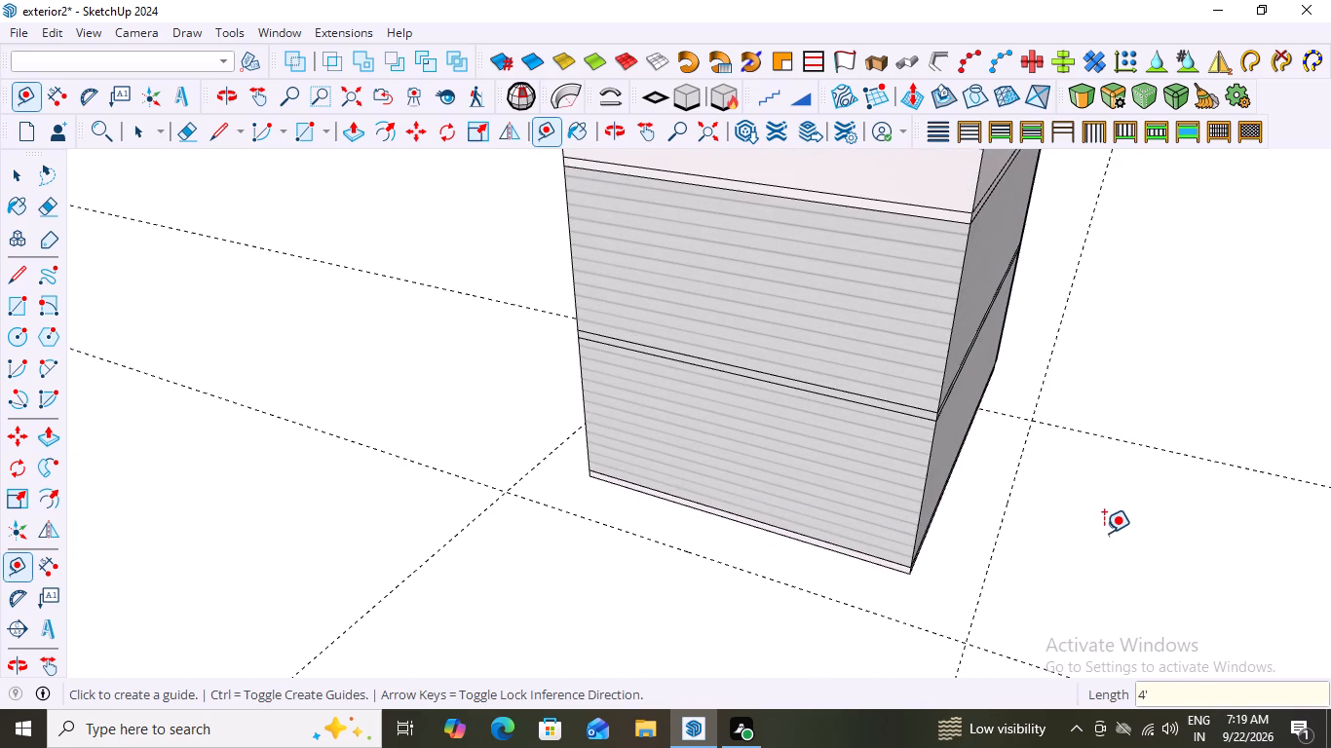
{"action": "scroll", "coordinate": [1100, 527], "scroll_direction": "down", "scroll_amount": 14}
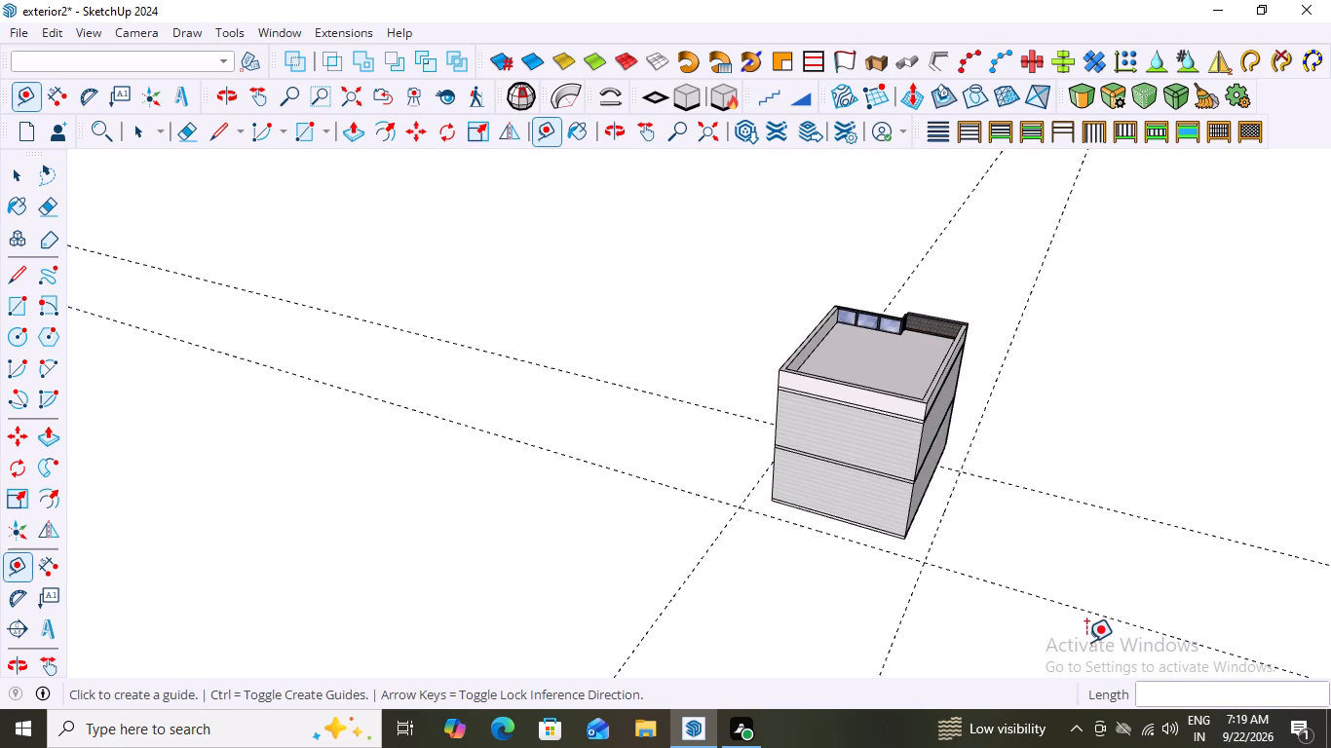
{"action": "key", "text": "space"}
Place an outer guide 2' beyond the porch-side guide, away from the house.
{"action": "scroll", "coordinate": [943, 573], "scroll_direction": "up", "scroll_amount": 2}
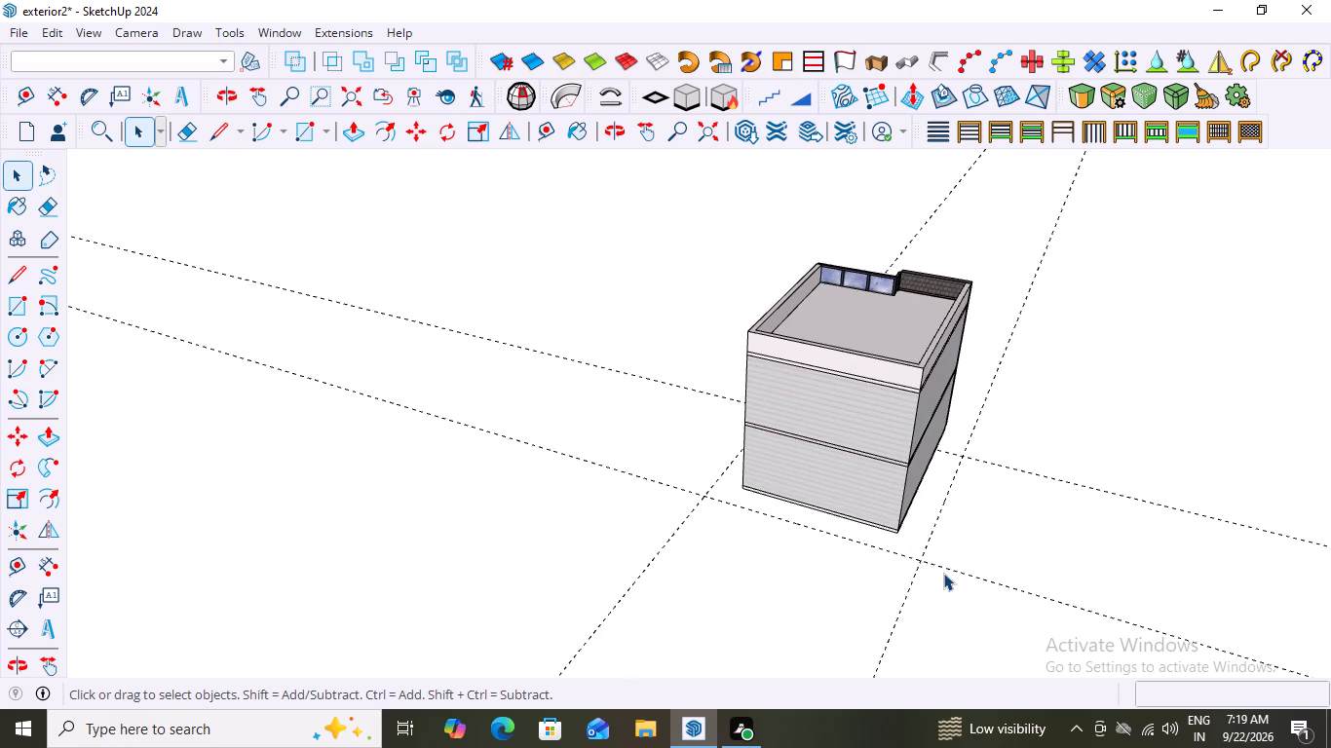
{"action": "middle_click_drag", "start_coordinate": [896, 574], "coordinate": [831, 629]}
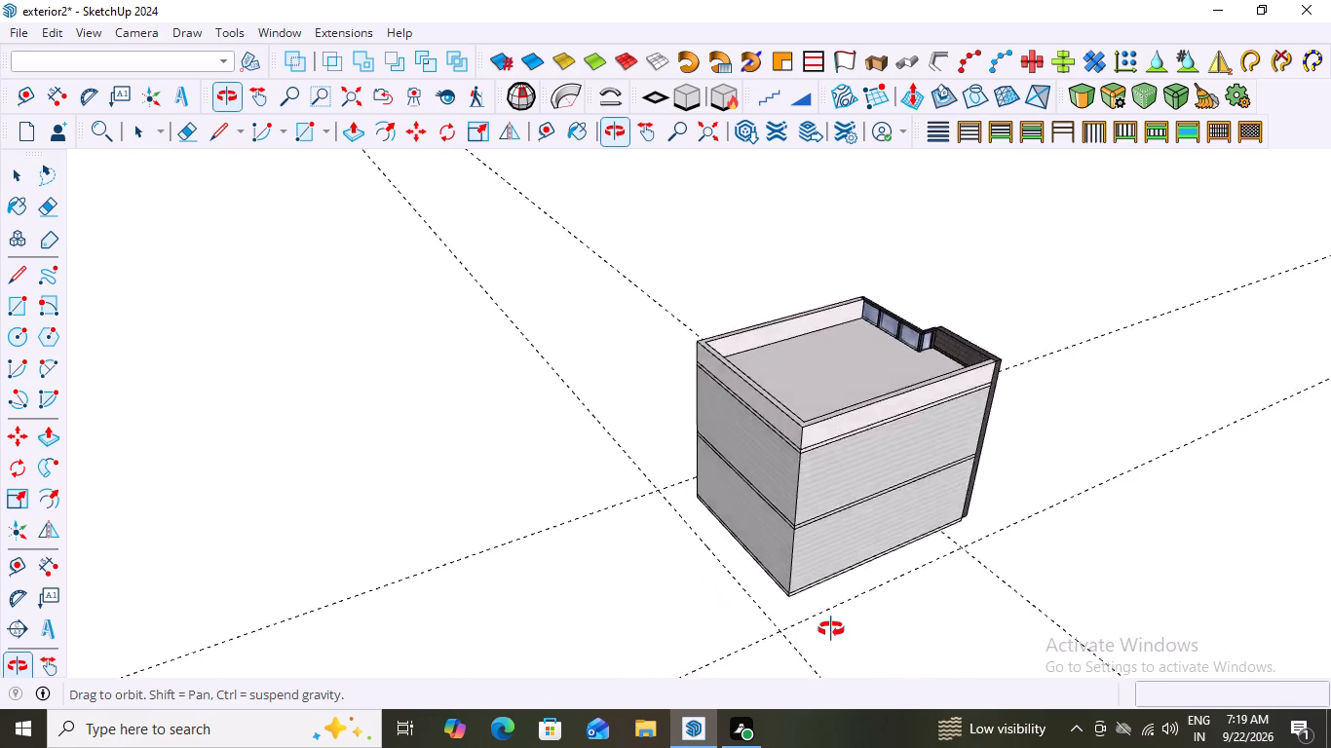
{"action": "middle_click_drag", "start_coordinate": [831, 629], "coordinate": [1267, 644]}
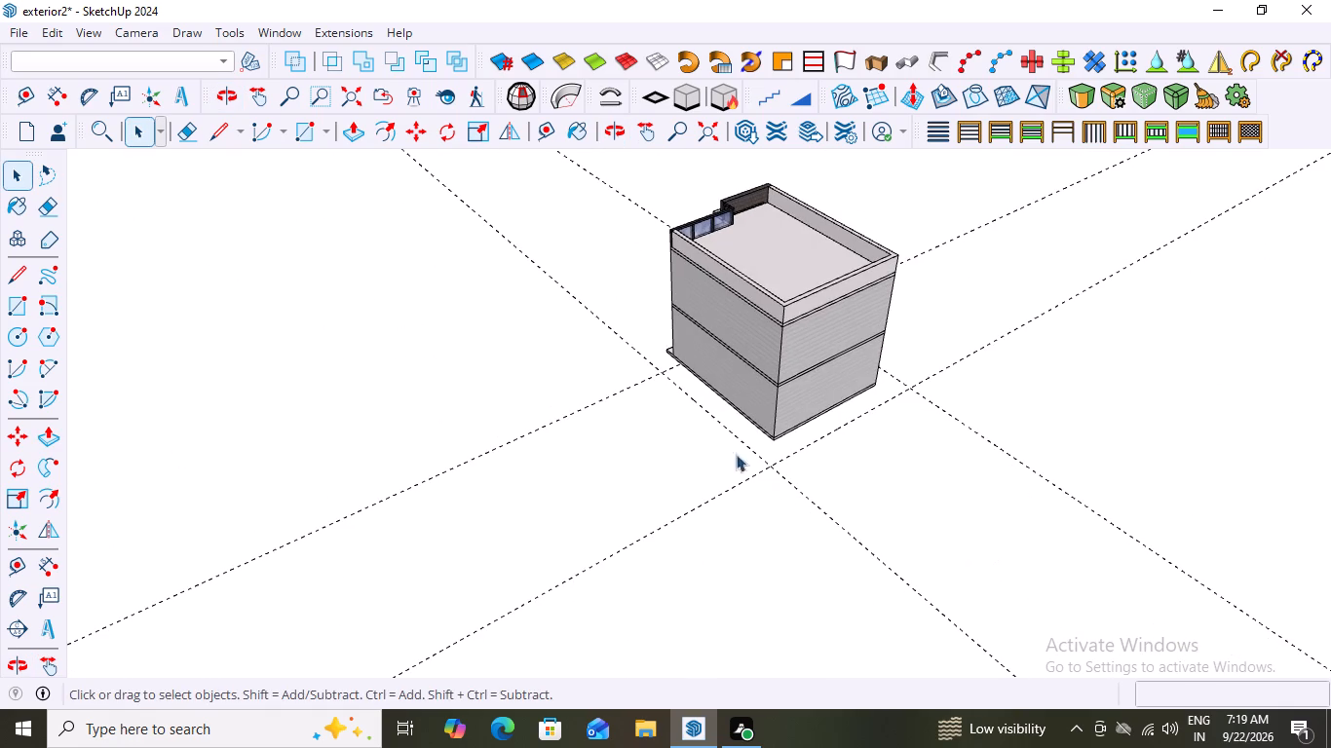
{"action": "middle_click_drag", "start_coordinate": [700, 425], "coordinate": [1056, 542]}
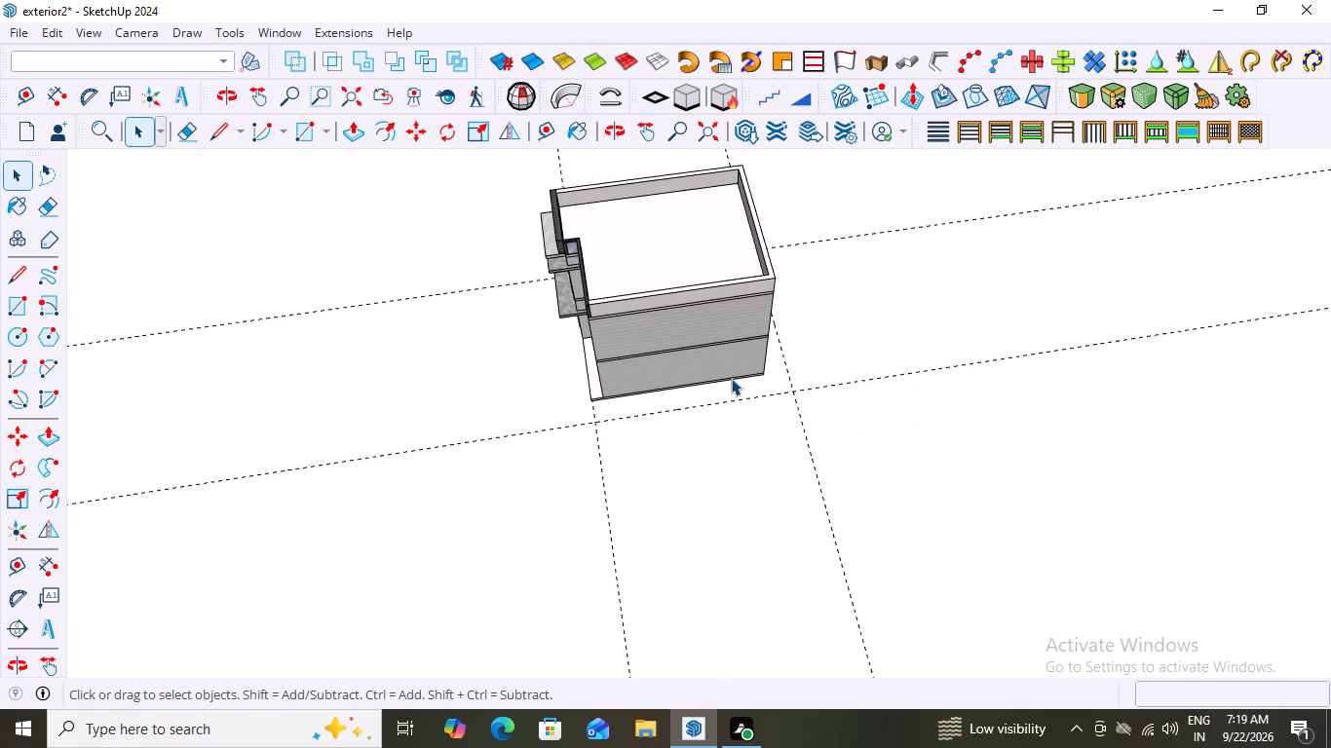
{"action": "scroll", "coordinate": [731, 378], "scroll_direction": "up", "scroll_amount": 5}
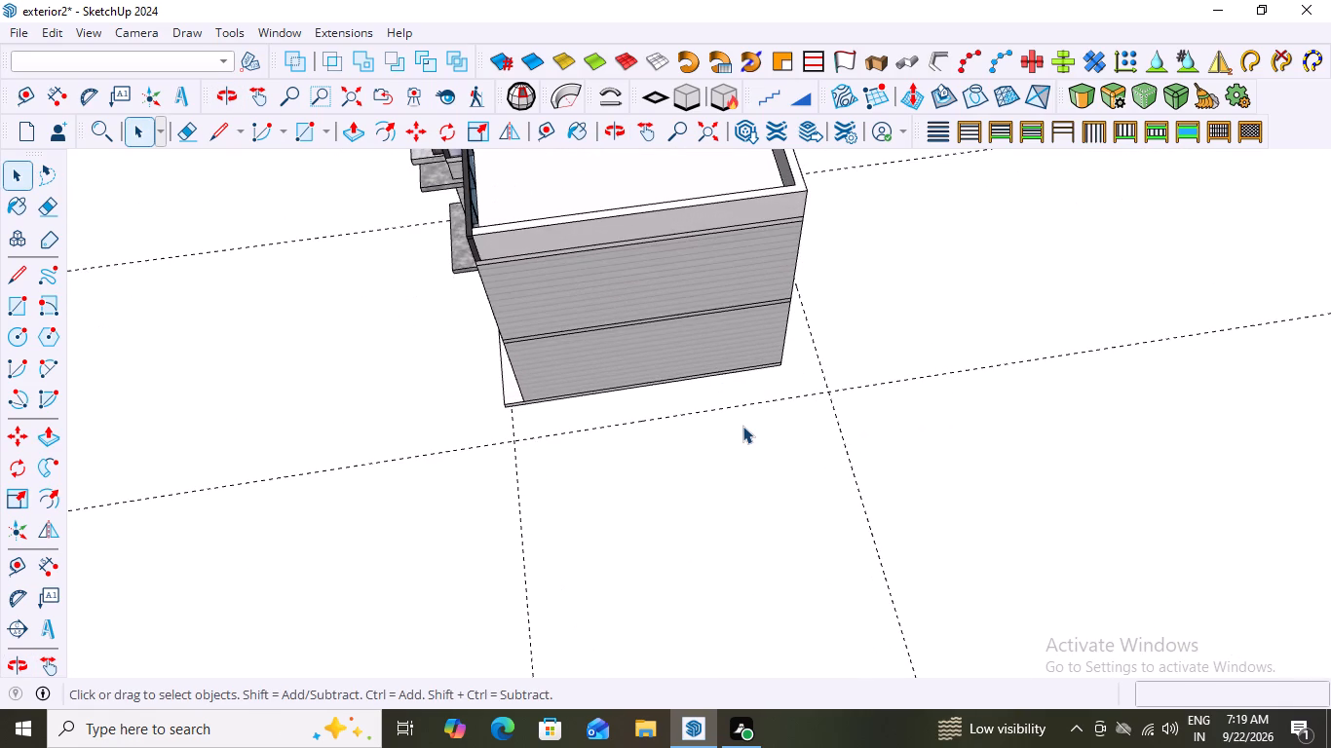
{"action": "key", "text": "t"}
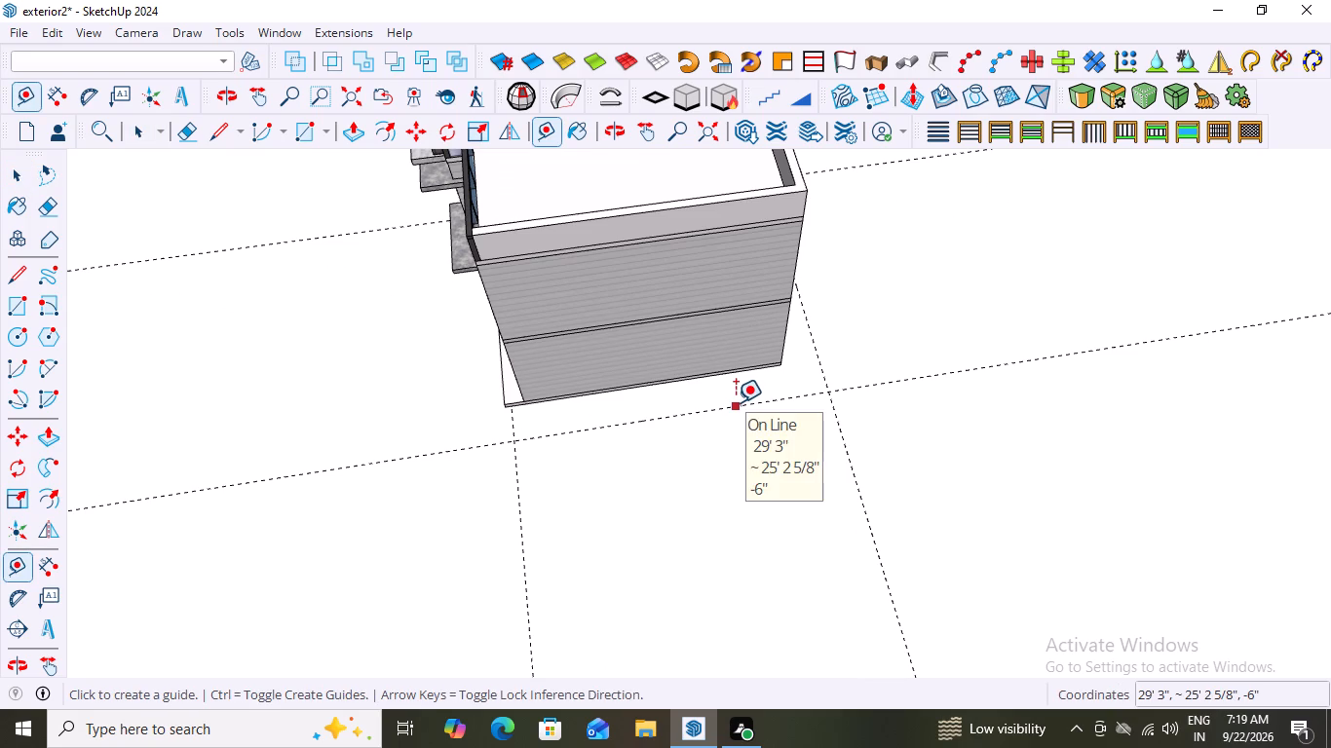
{"action": "left_click", "coordinate": [736, 402]}
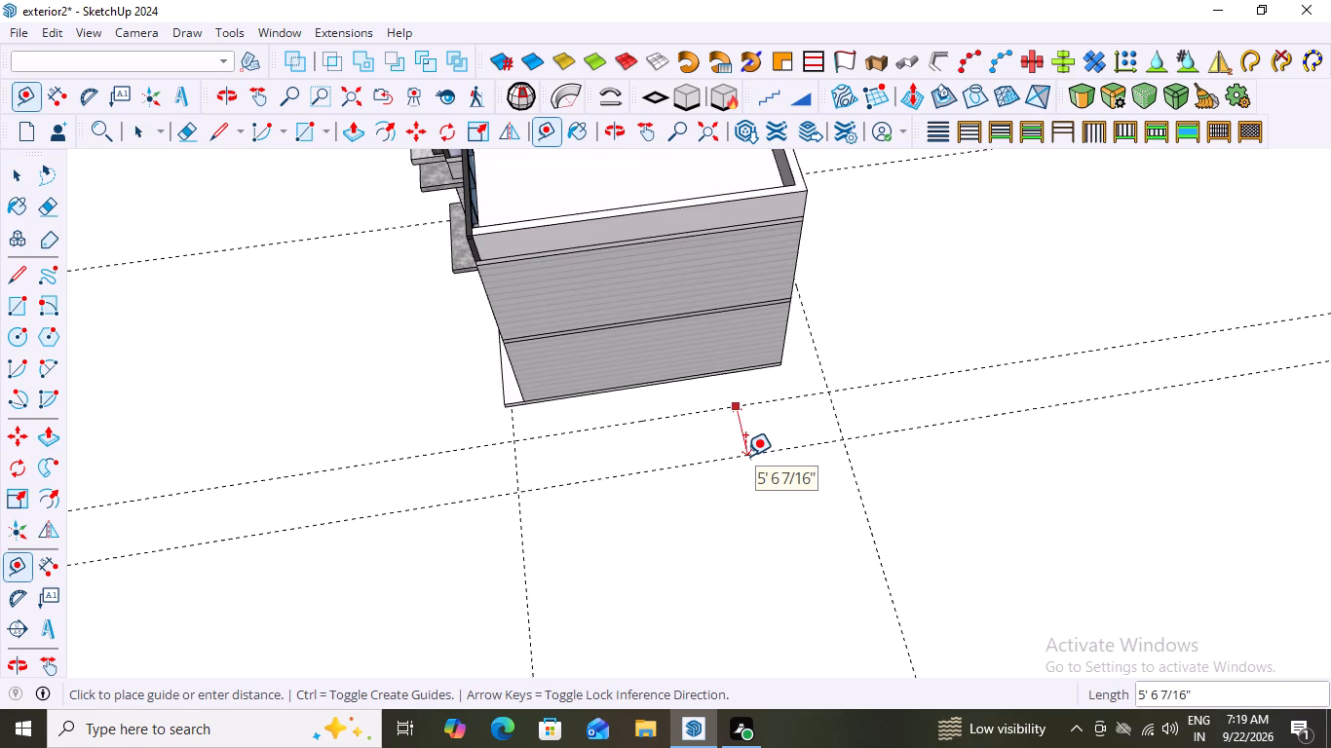
{"action": "type", "text": "2'"}
{"action": "key", "text": "Return"}
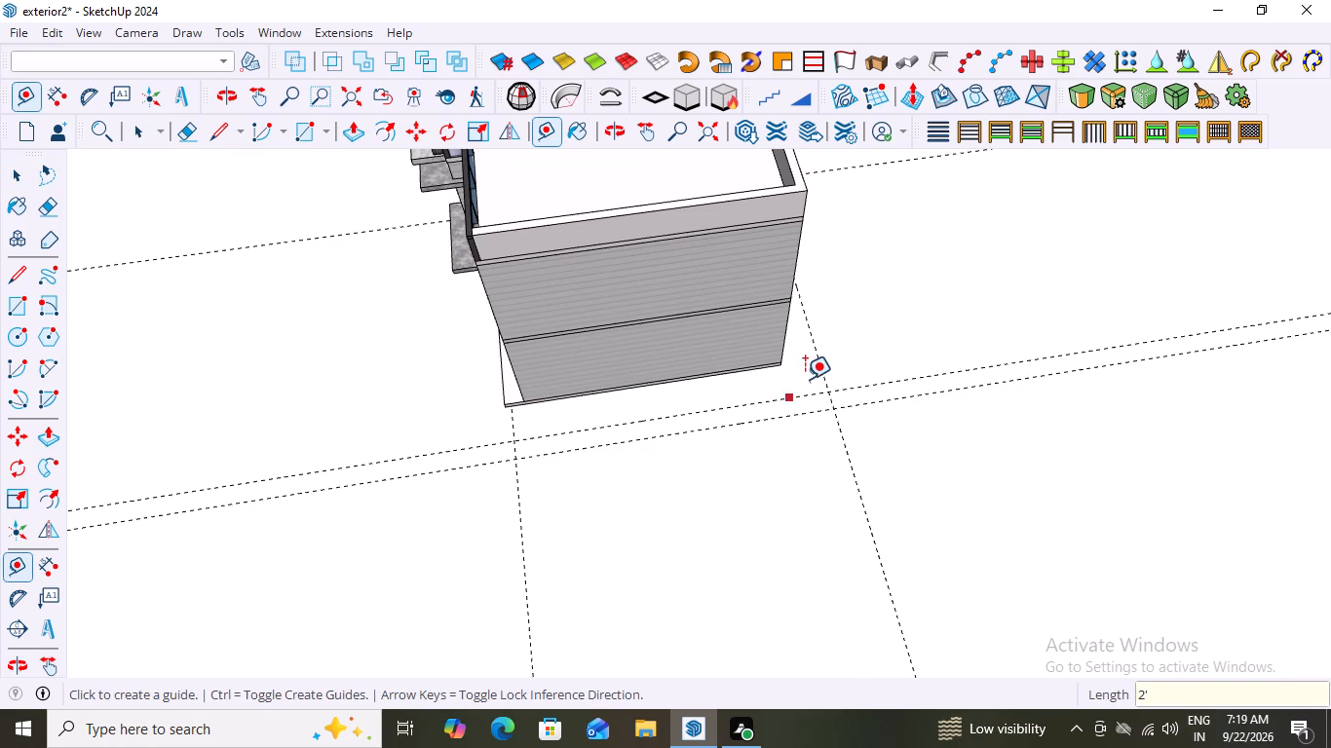
Place an outer guide 2' beyond the rear guide, away from the house.
{"action": "left_click", "coordinate": [816, 358]}
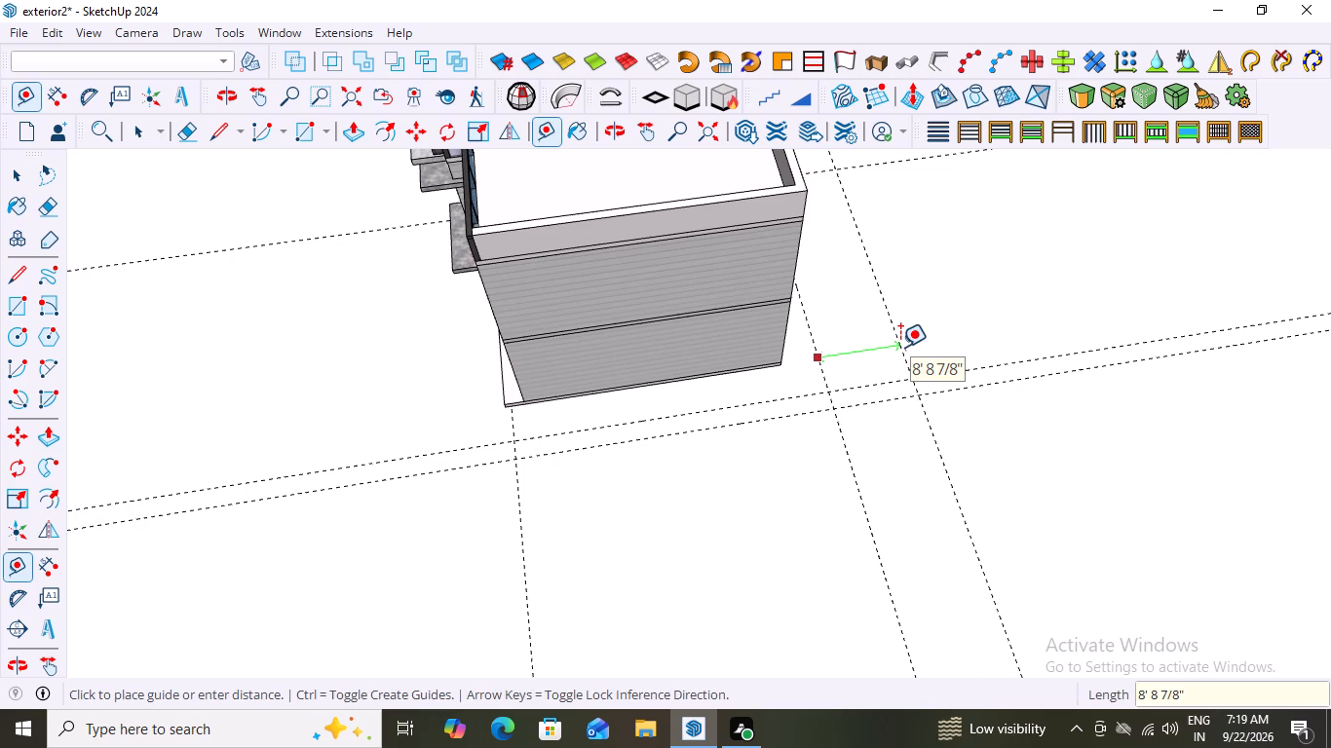
{"action": "type", "text": "2'"}
{"action": "key", "text": "Return"}
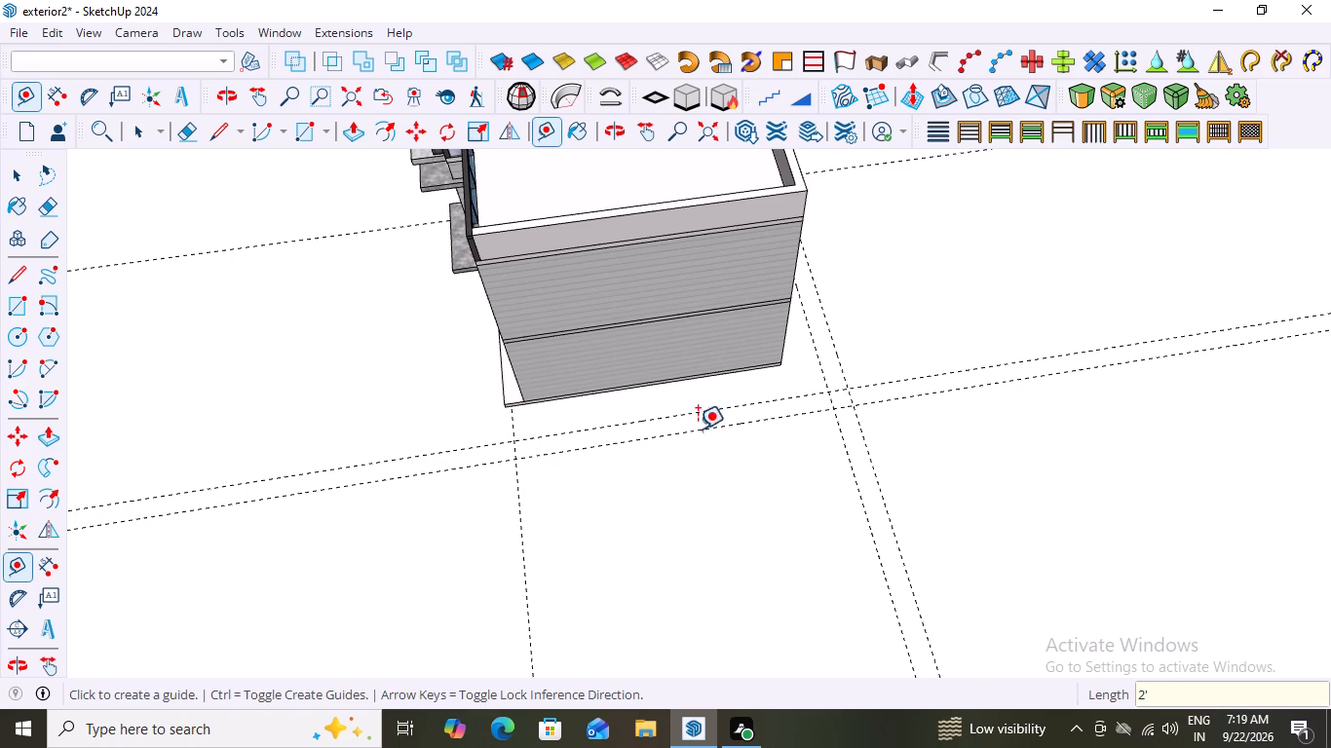
Place an outer guide 2' beyond the front guide, away from the house.
{"action": "left_click", "coordinate": [510, 427]}
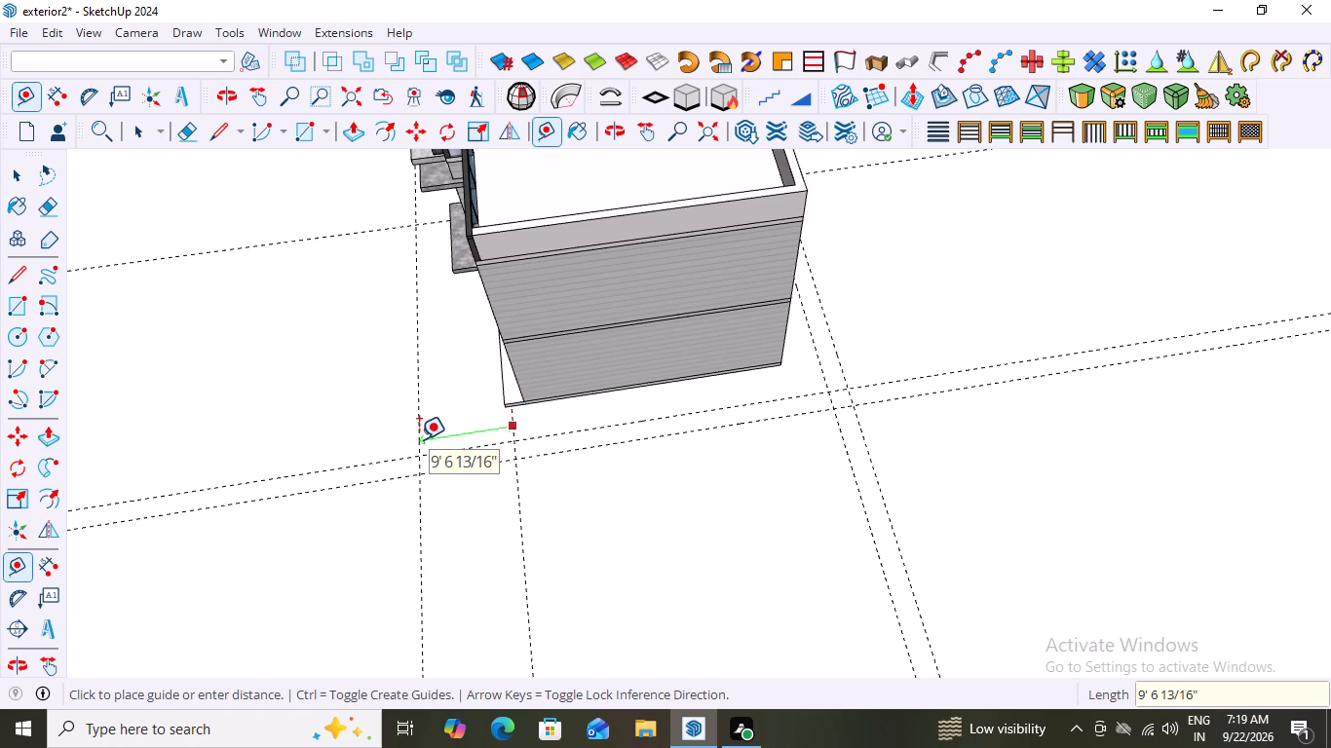
{"action": "type", "text": "2'"}
{"action": "key", "text": "Return"}
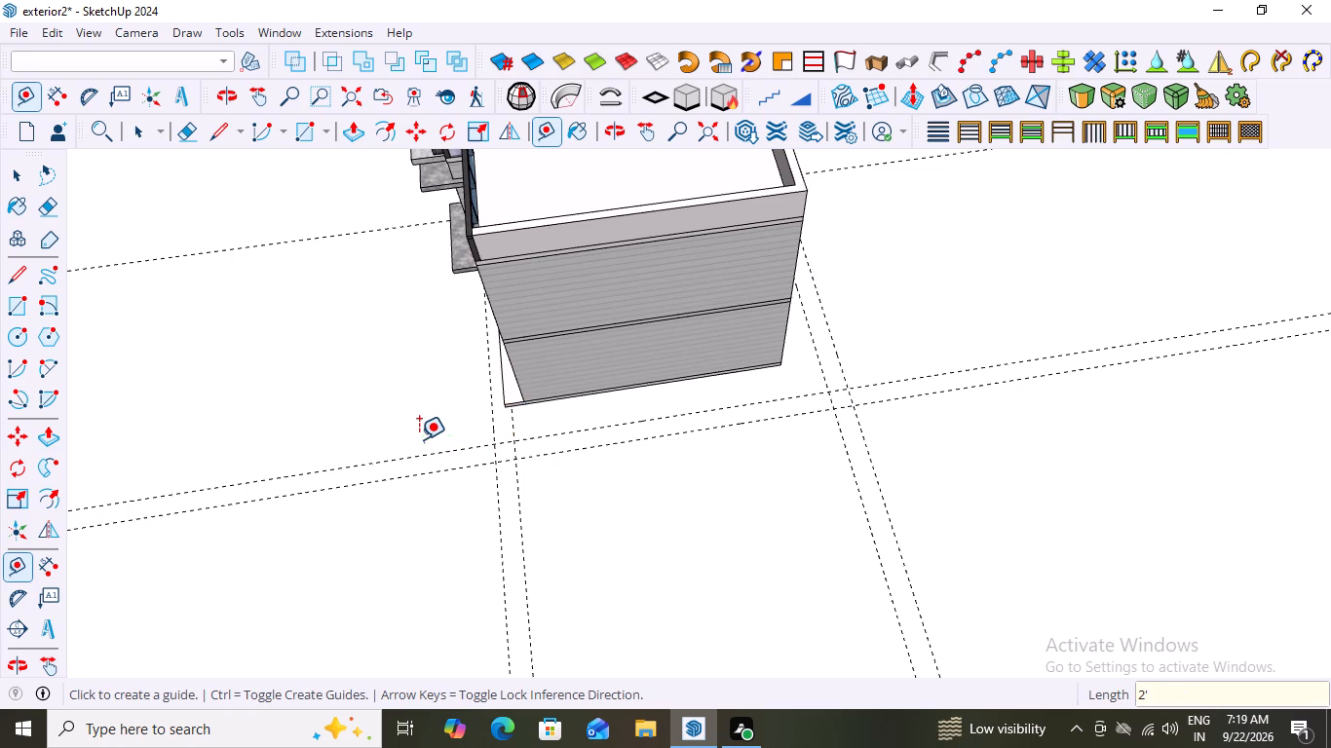
Place an outer guide 2' beyond the guide along the side wall opposite the porch, away from the house.
{"action": "scroll", "coordinate": [618, 511], "scroll_direction": "down", "scroll_amount": 6}
{"action": "middle_click_drag", "start_coordinate": [947, 537], "coordinate": [777, 589]}
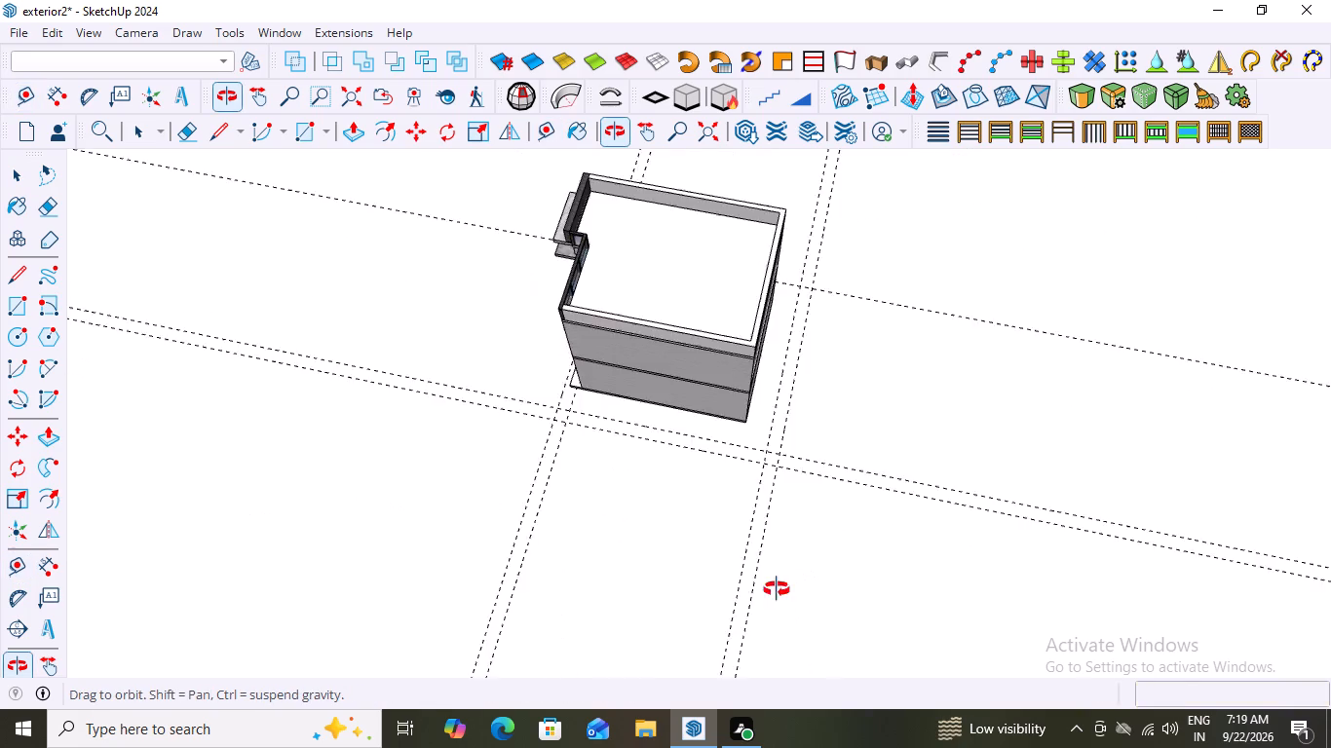
{"action": "middle_click_drag", "start_coordinate": [777, 589], "coordinate": [726, 599]}
{"action": "scroll", "coordinate": [1122, 330], "scroll_direction": "up", "scroll_amount": 8}
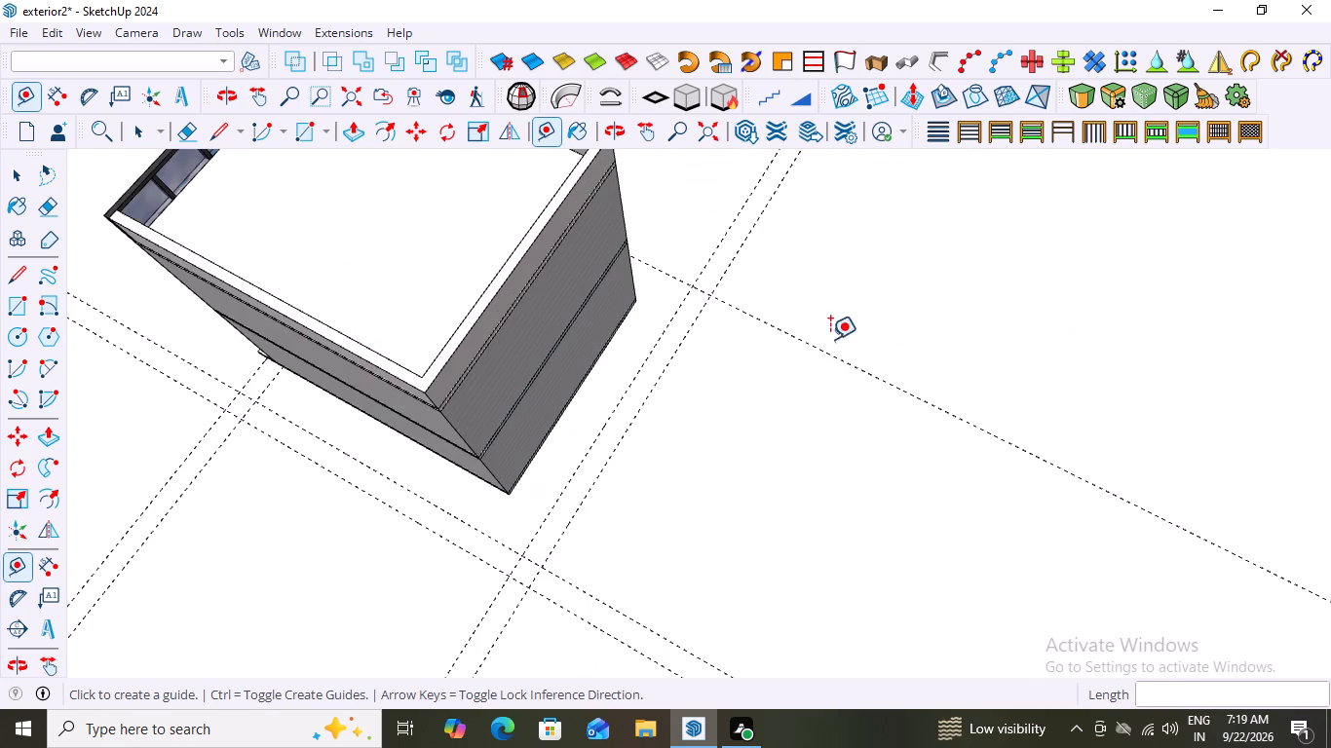
{"action": "left_click", "coordinate": [801, 340]}
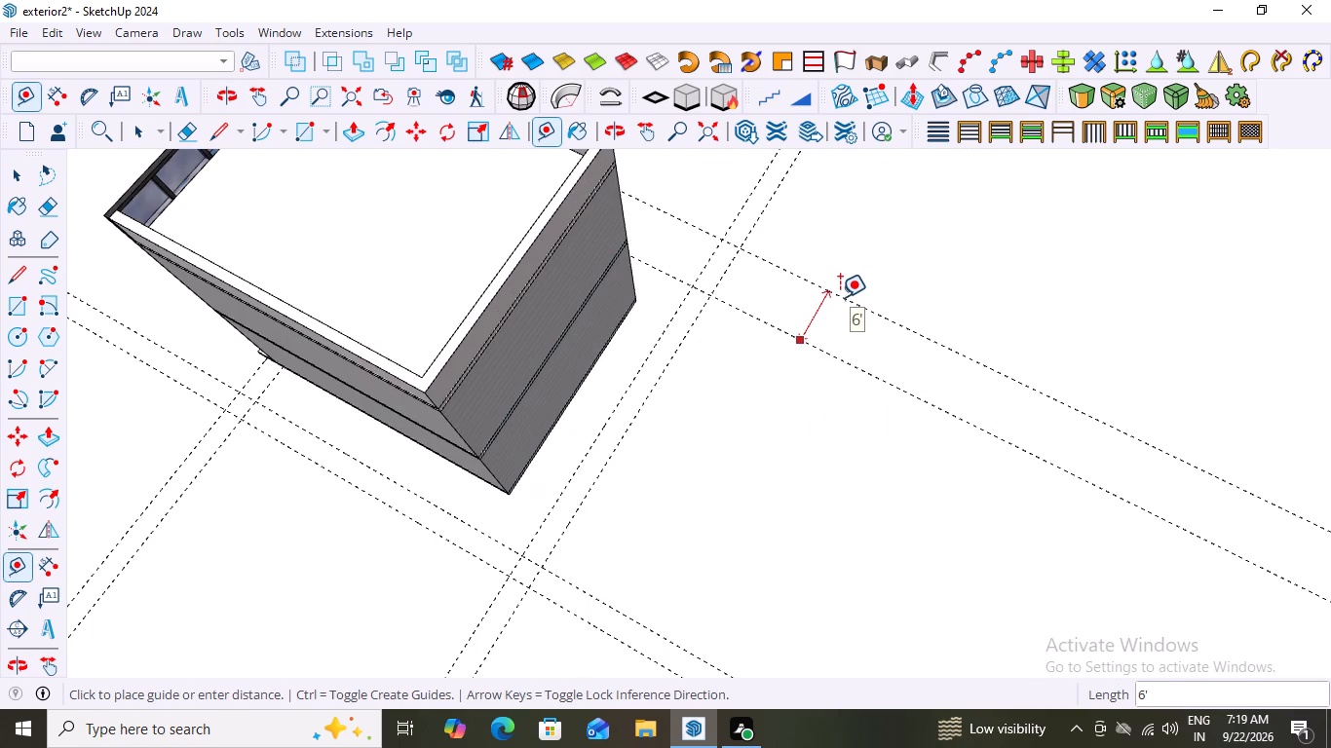
{"action": "key", "text": "9"}
{"action": "key", "text": "BackSpace"}
{"action": "type", "text": "2'"}
{"action": "key", "text": "Return"}
{"action": "key", "text": "space"}
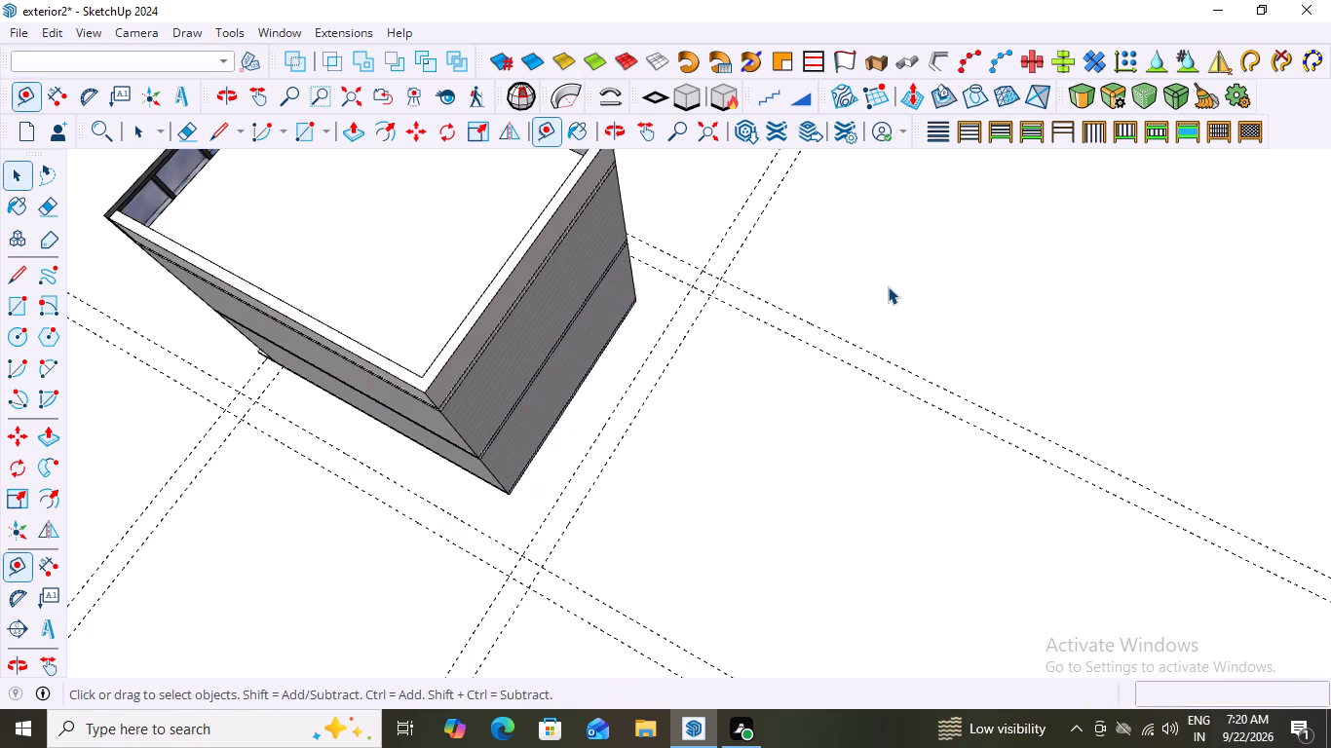
{"action": "key", "text": "space"}
{"action": "key", "text": "space"}
{"action": "key", "text": "space"}
Draw the plot outline's 34' front edge along the outer front guide, between the outer guide intersections at both front corners.
{"action": "scroll", "coordinate": [835, 367], "scroll_direction": "down", "scroll_amount": 10}
{"action": "scroll", "coordinate": [768, 485], "scroll_direction": "down", "scroll_amount": 3}
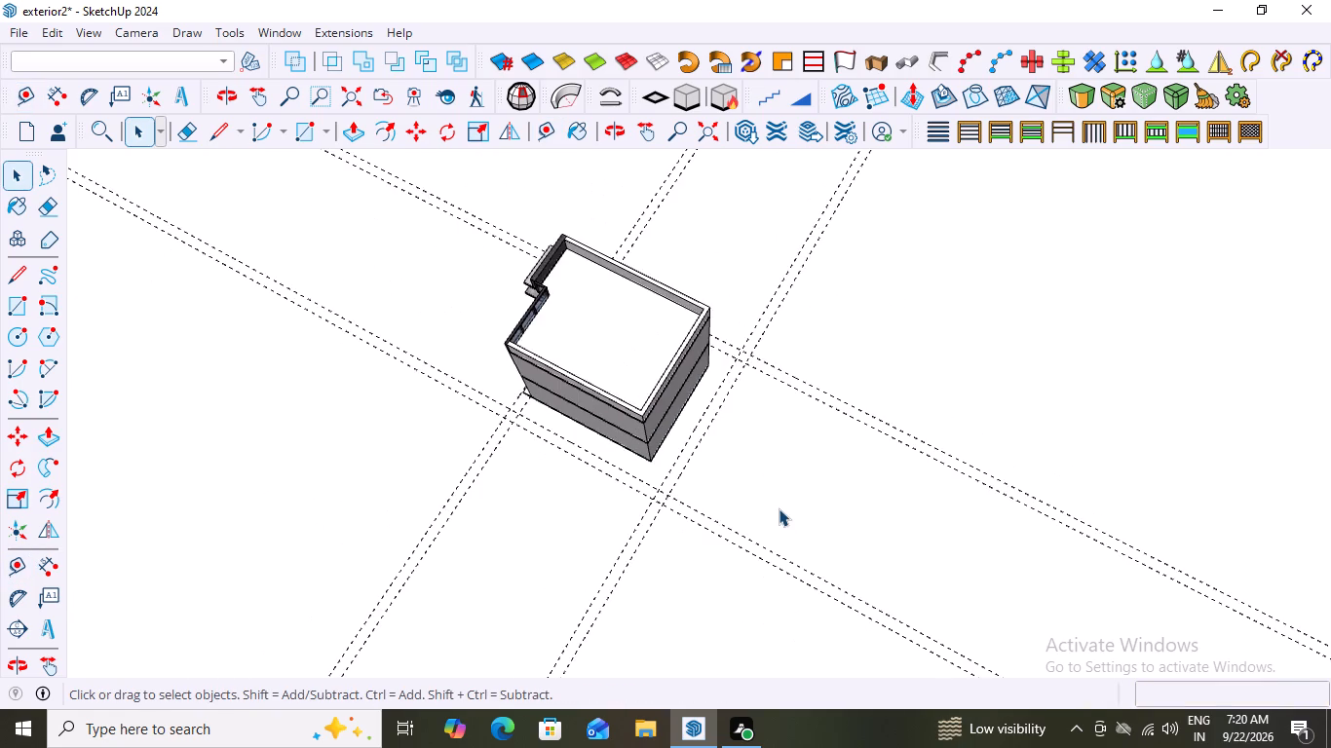
{"action": "middle_click_drag", "start_coordinate": [784, 525], "coordinate": [1141, 438]}
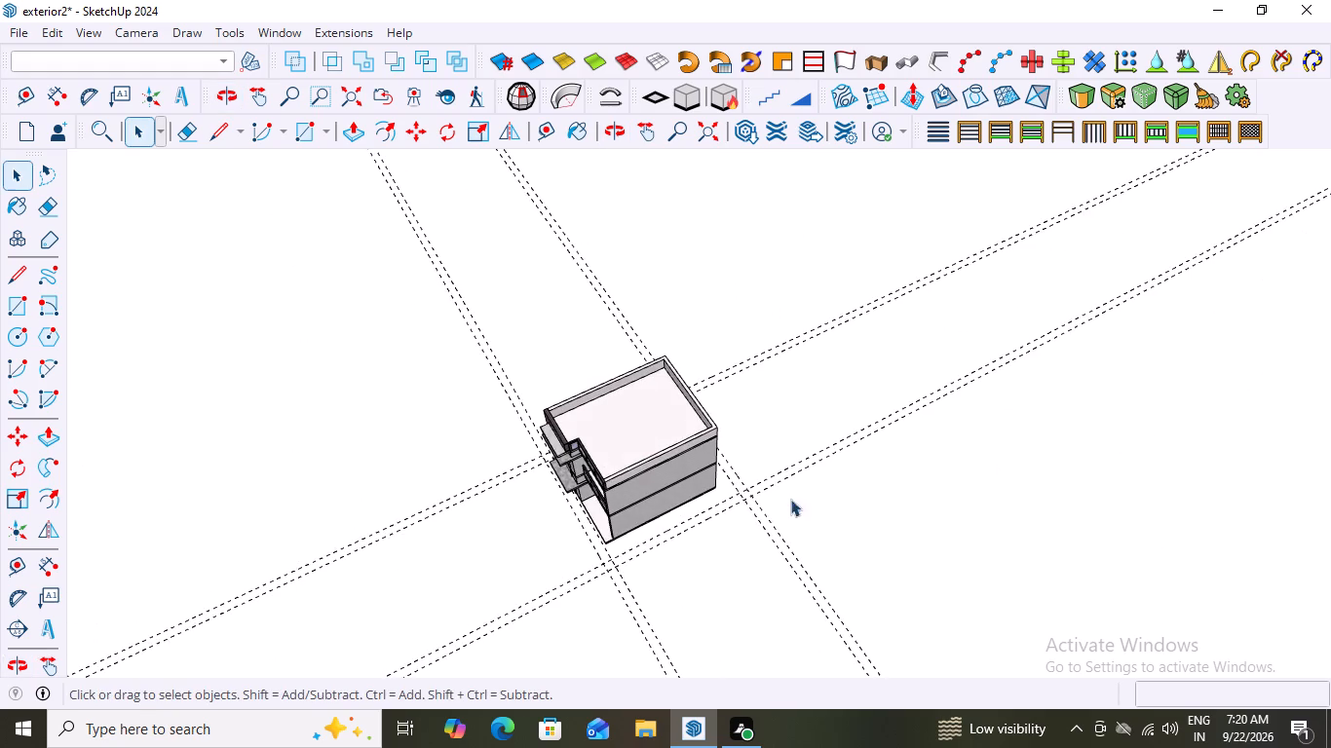
{"action": "middle_click_drag", "start_coordinate": [509, 526], "coordinate": [1101, 467]}
{"action": "scroll", "coordinate": [1013, 514], "scroll_direction": "down", "scroll_amount": 2}
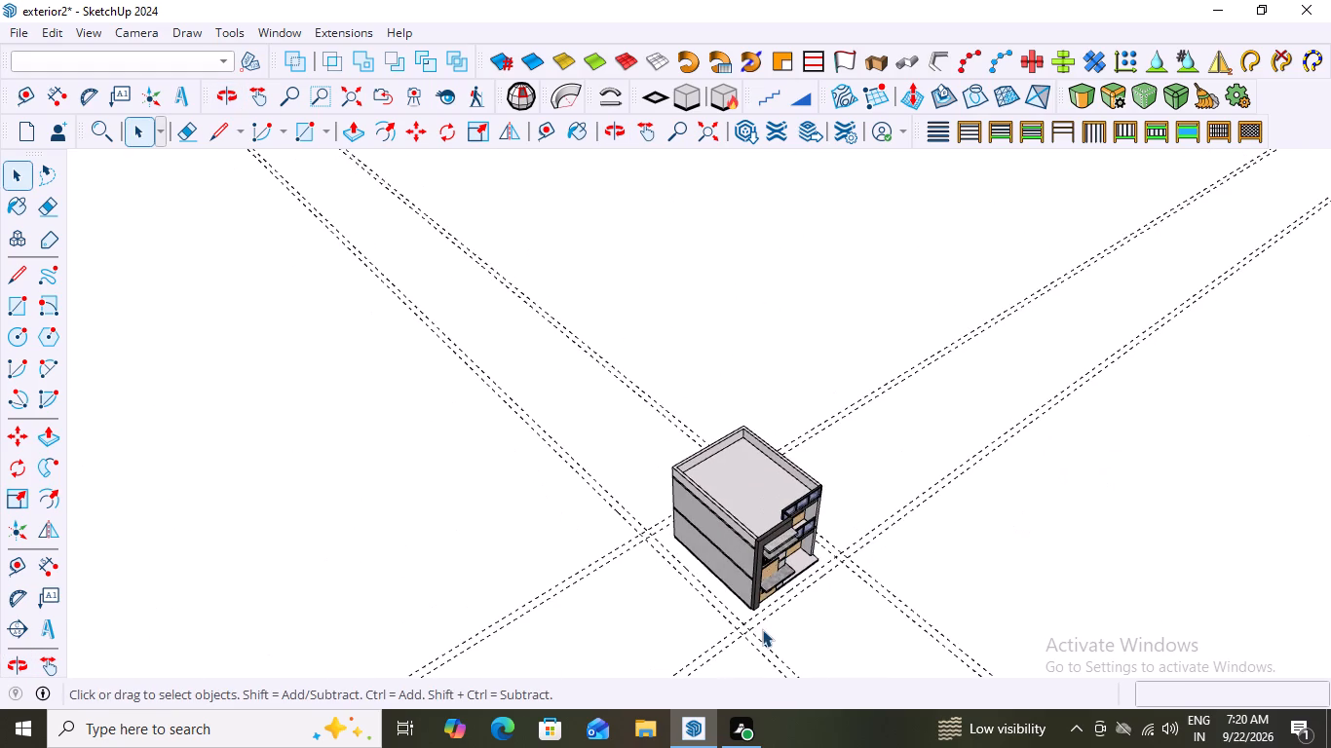
{"action": "scroll", "coordinate": [762, 629], "scroll_direction": "up", "scroll_amount": 2}
{"action": "scroll", "coordinate": [779, 608], "scroll_direction": "down", "scroll_amount": 7}
{"action": "scroll", "coordinate": [804, 639], "scroll_direction": "up", "scroll_amount": 13}
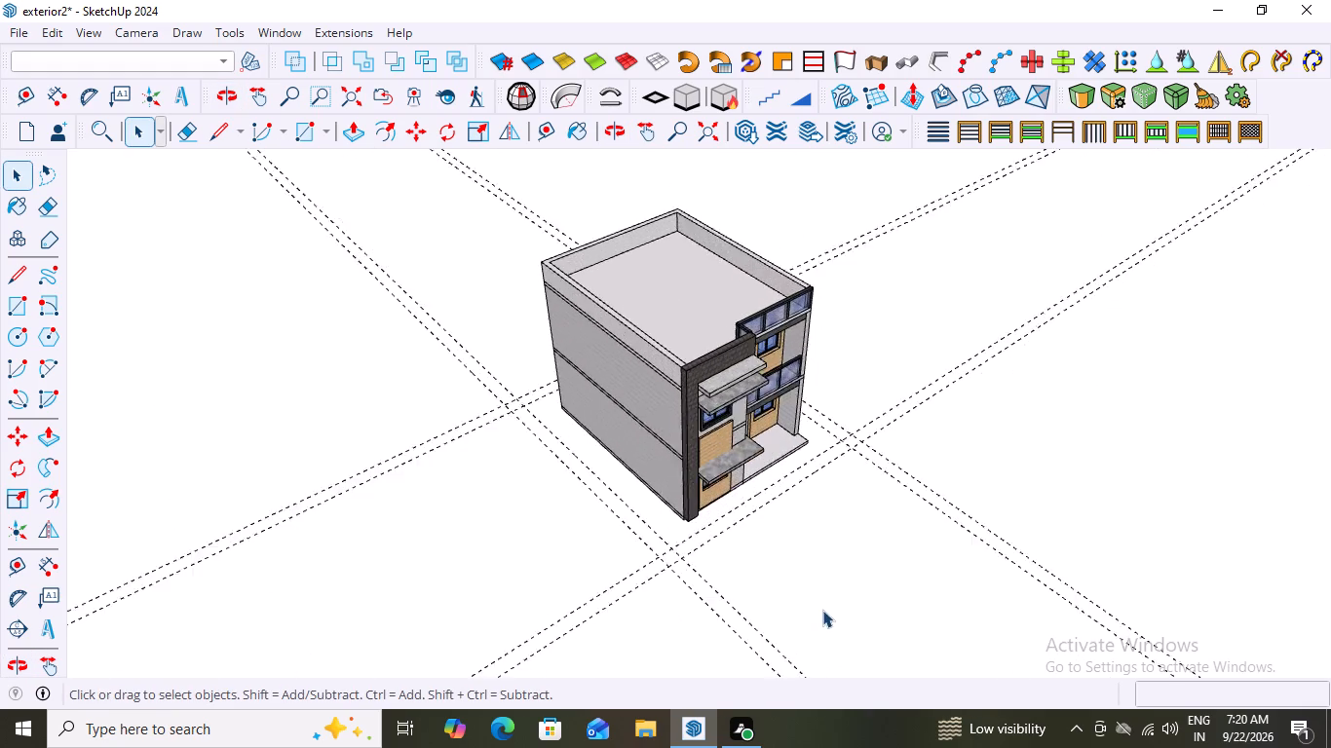
{"action": "scroll", "coordinate": [822, 610], "scroll_direction": "up", "scroll_amount": 4}
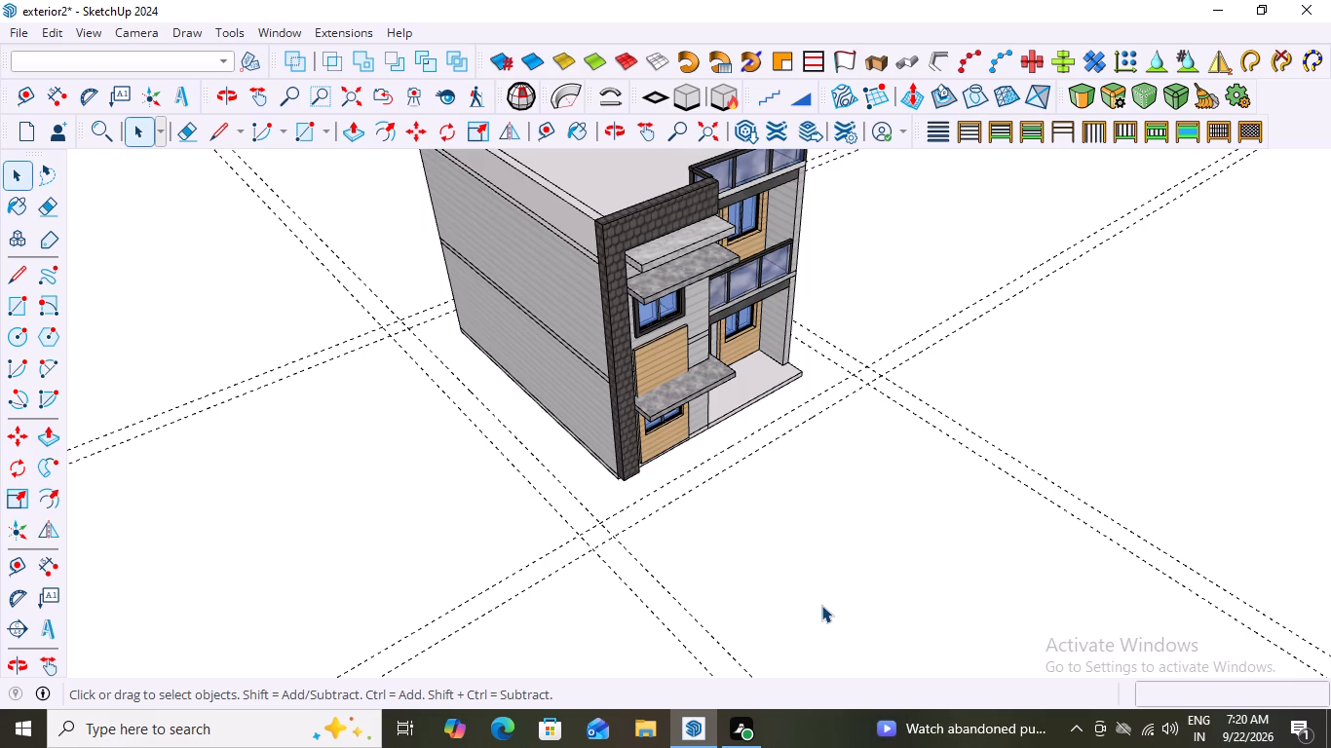
{"action": "scroll", "coordinate": [883, 434], "scroll_direction": "up", "scroll_amount": 1}
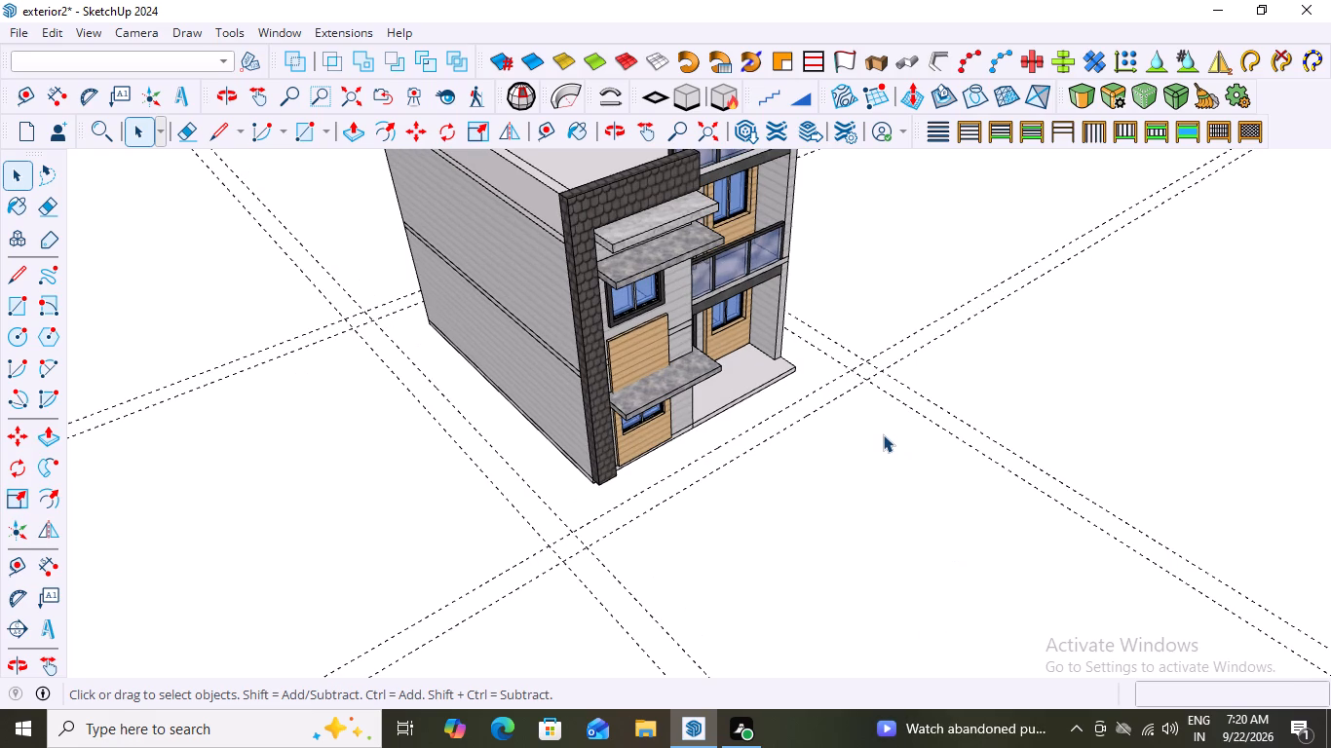
{"action": "scroll", "coordinate": [883, 434], "scroll_direction": "down", "scroll_amount": 1}
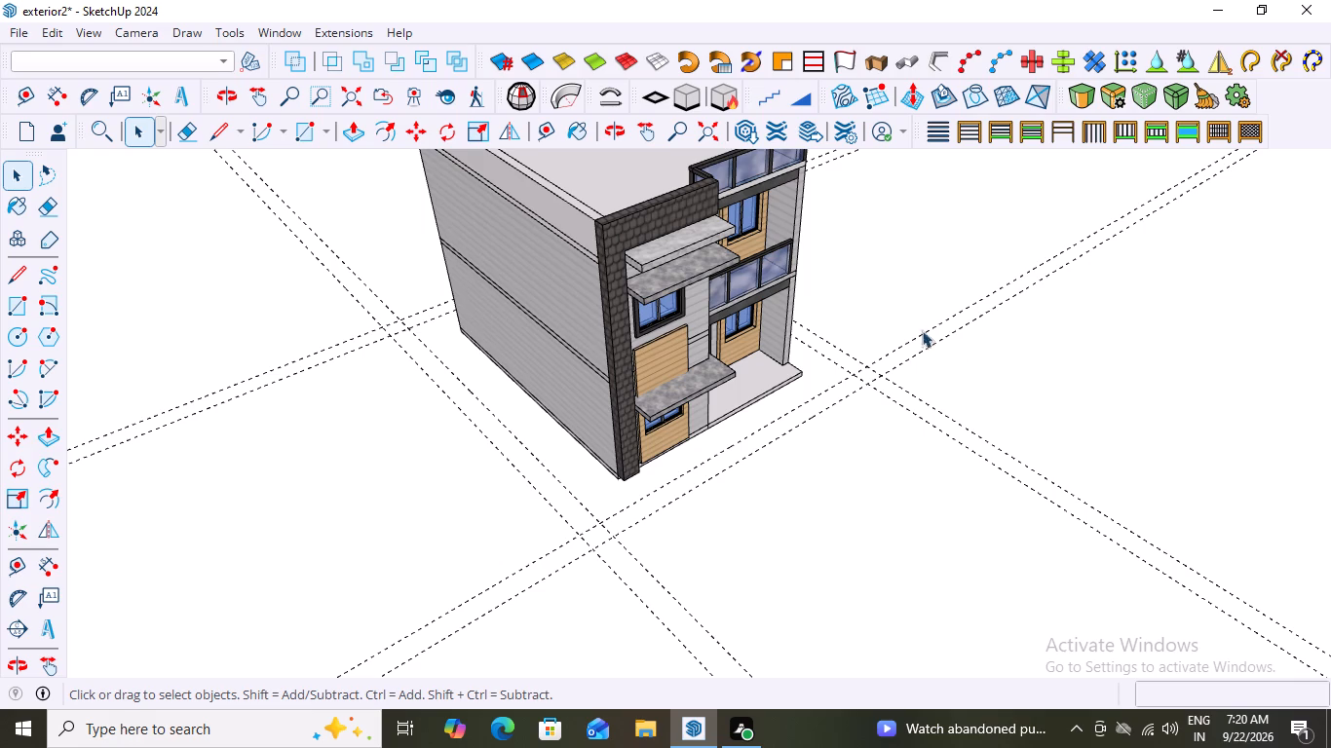
{"action": "scroll", "coordinate": [970, 420], "scroll_direction": "up", "scroll_amount": 3}
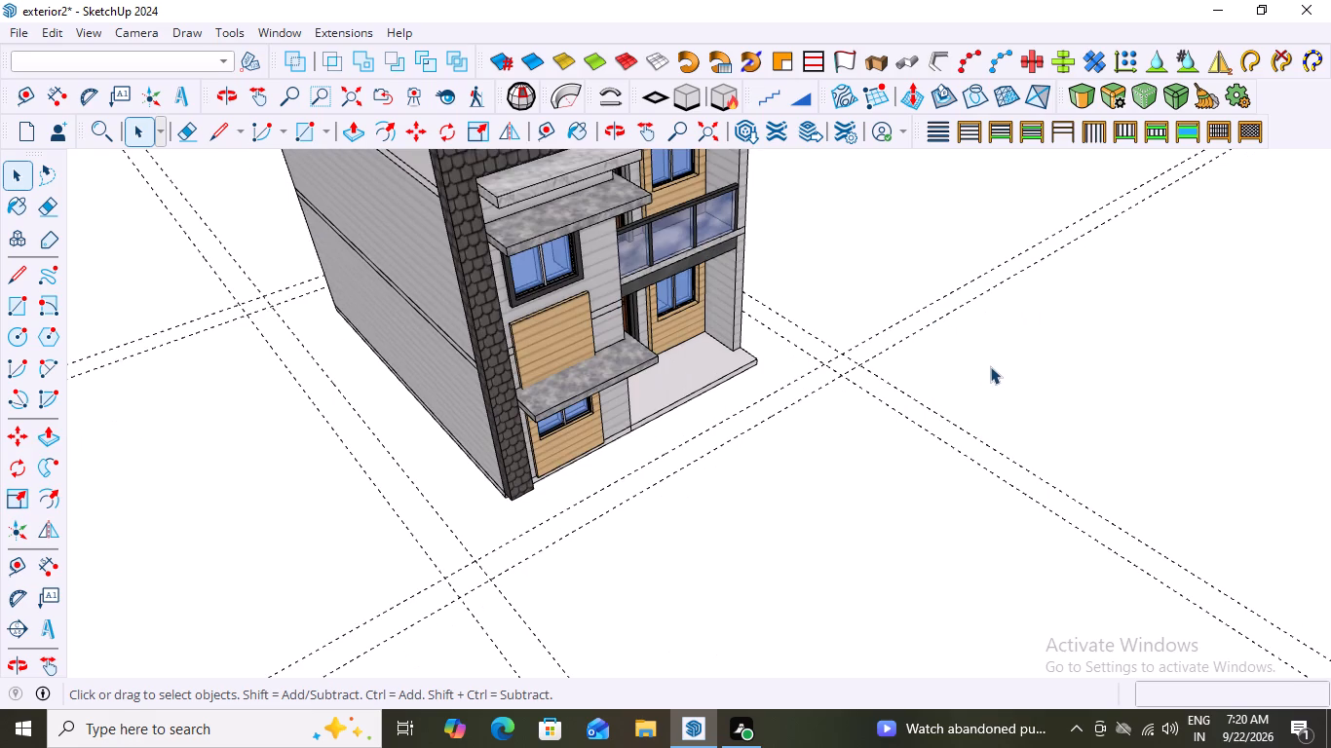
{"action": "key", "text": "l"}
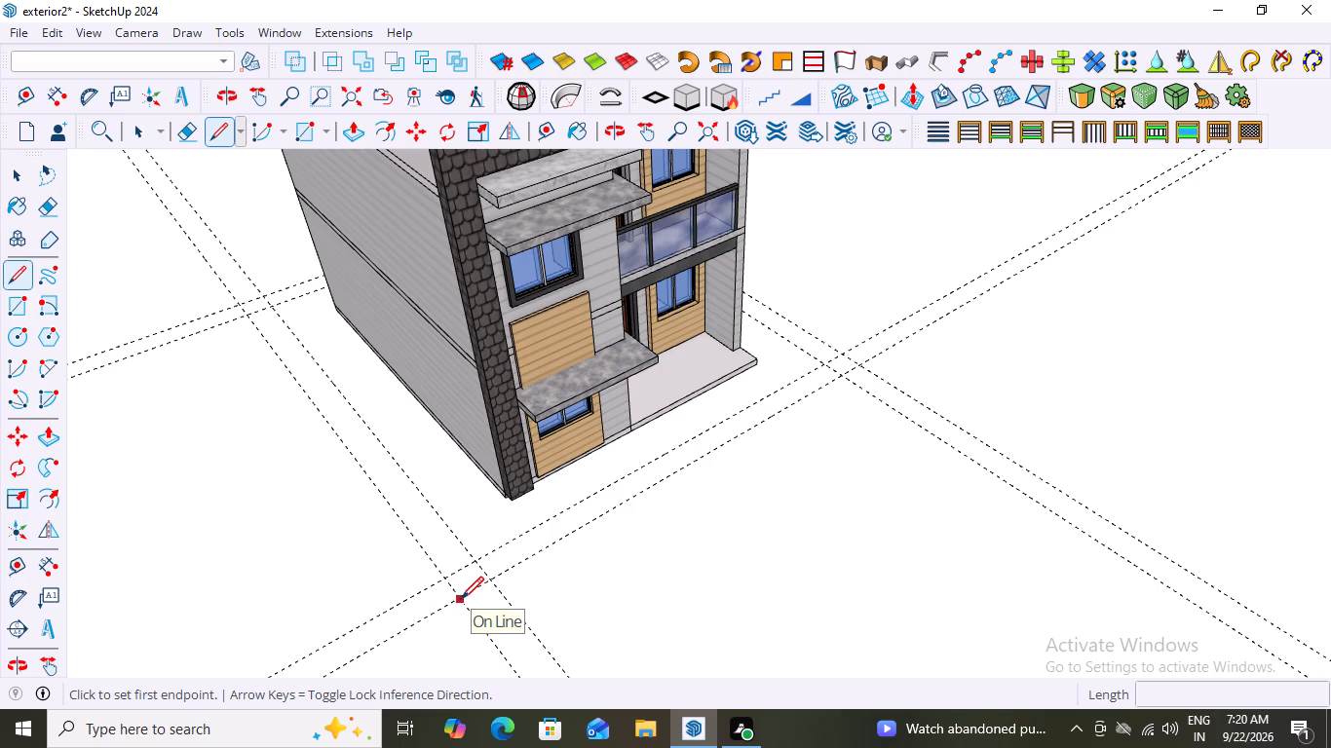
{"action": "scroll", "coordinate": [461, 599], "scroll_direction": "up", "scroll_amount": 8}
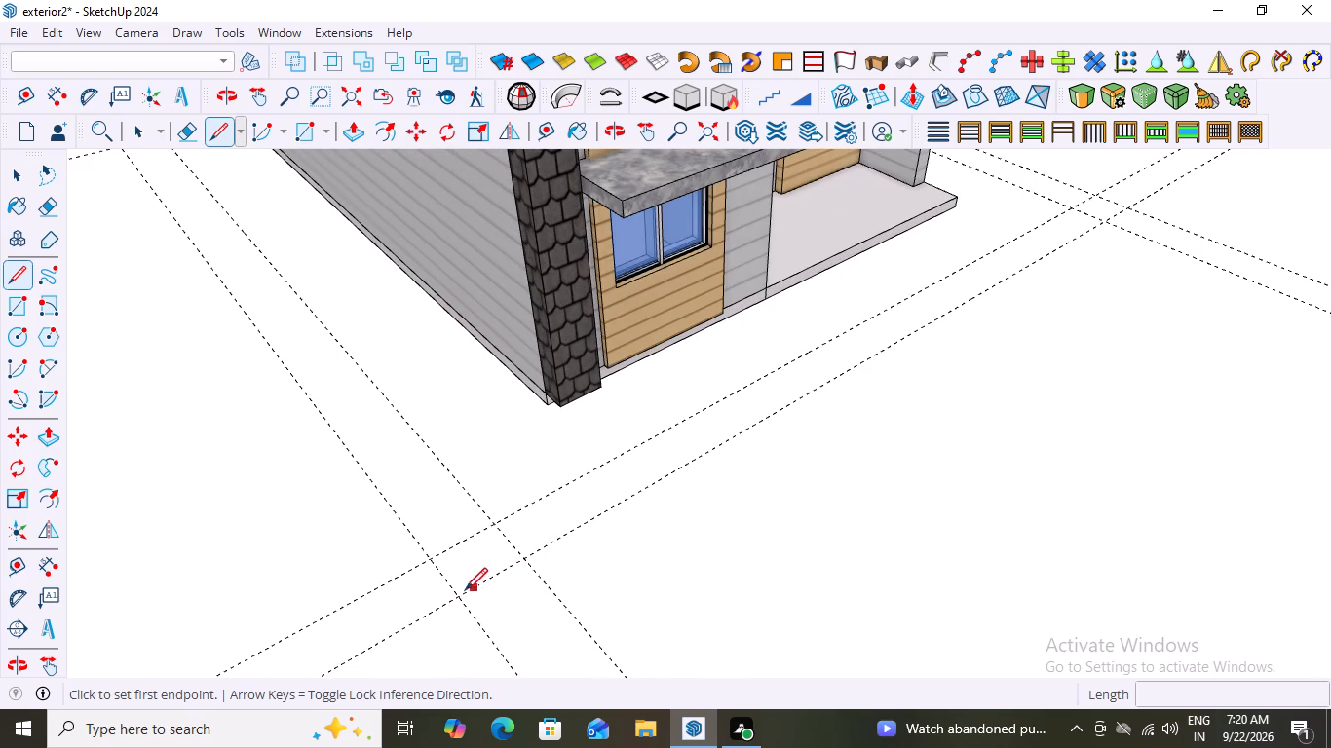
{"action": "left_click", "coordinate": [457, 598]}
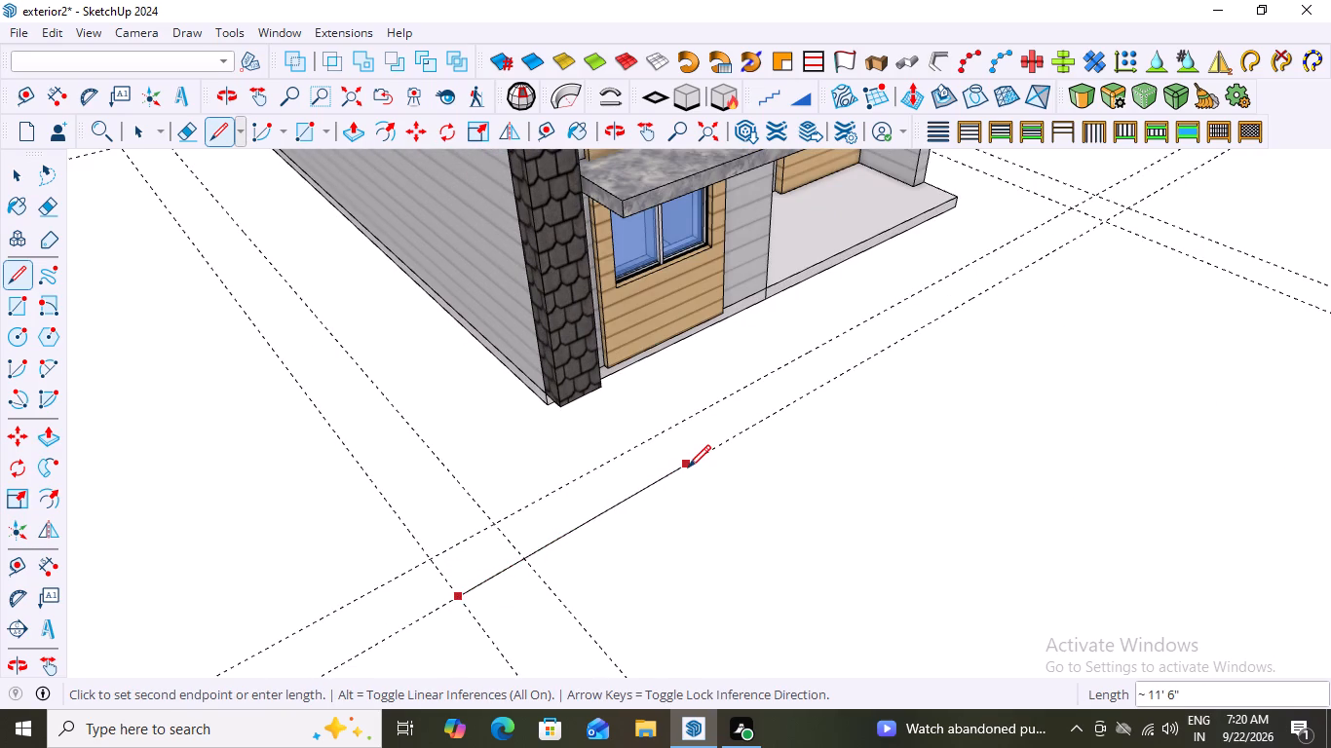
{"action": "scroll", "coordinate": [688, 467], "scroll_direction": "down", "scroll_amount": 6}
{"action": "scroll", "coordinate": [986, 302], "scroll_direction": "up", "scroll_amount": 6}
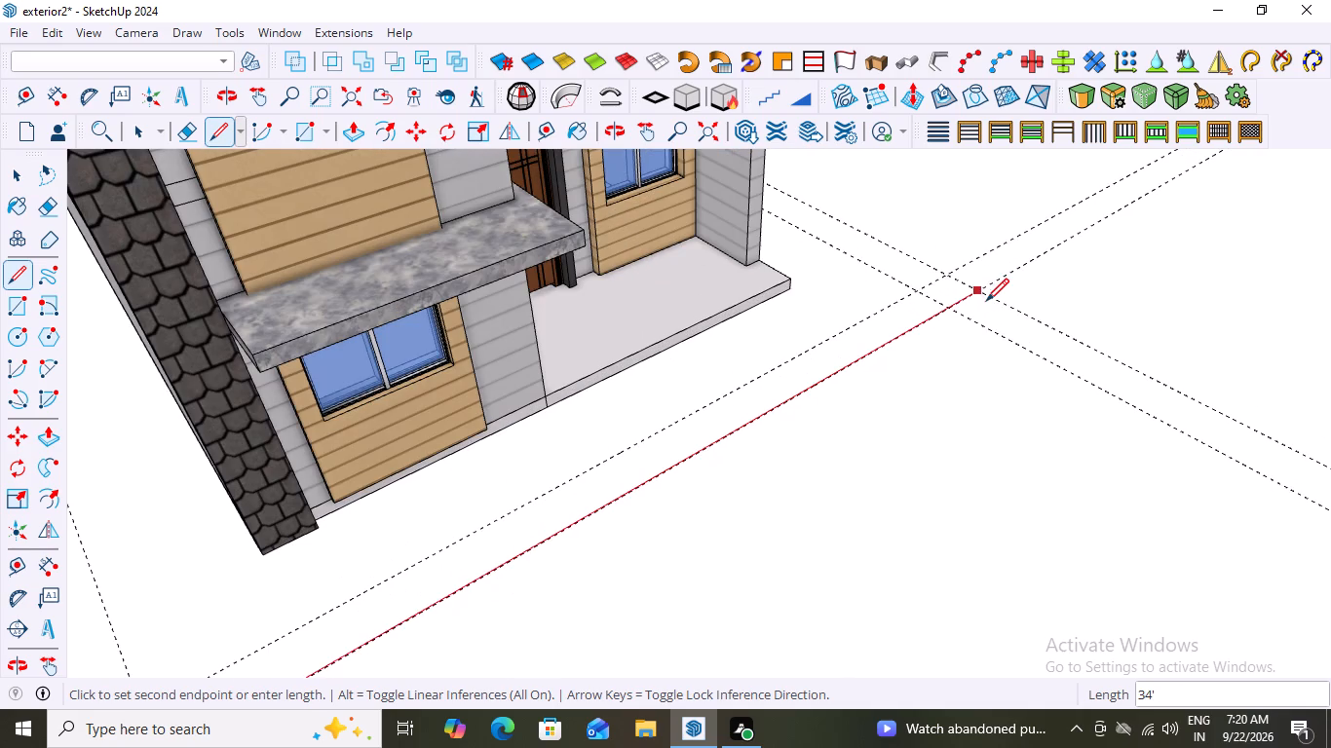
{"action": "left_click", "coordinate": [977, 291]}
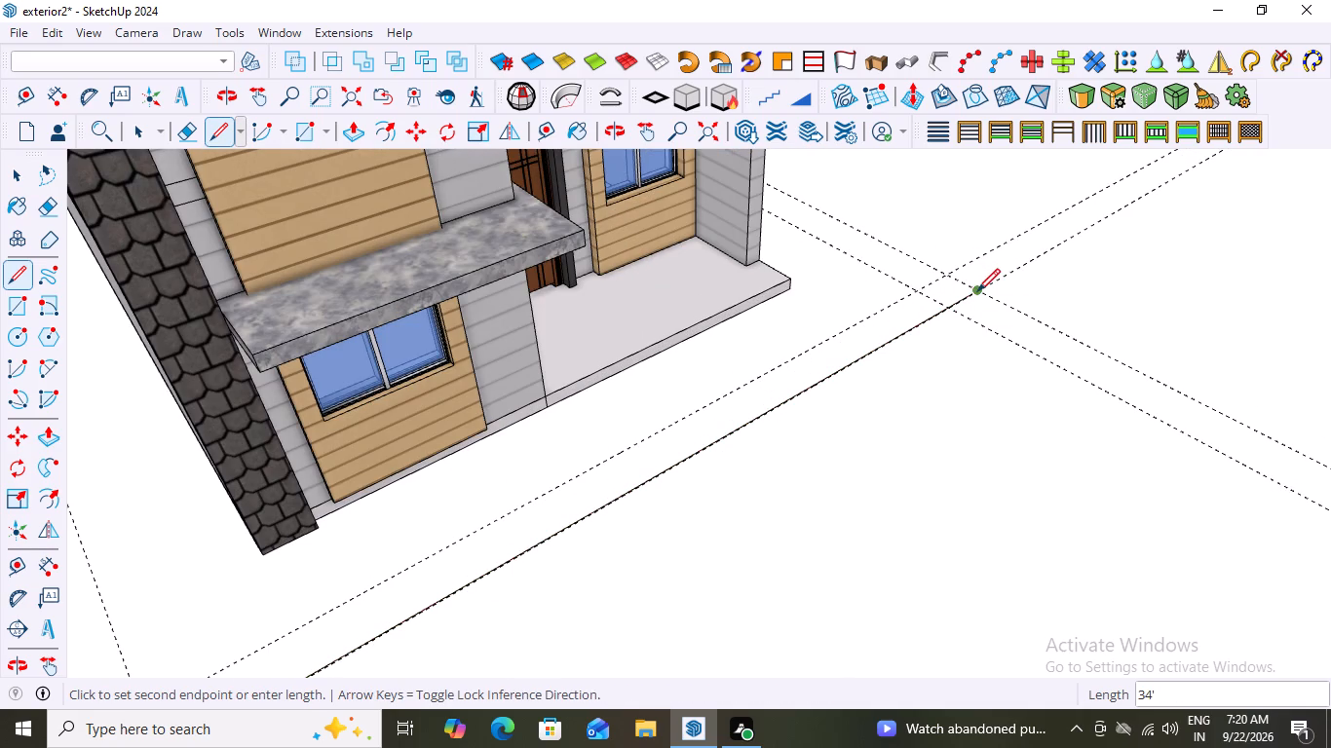
Draw the porch-side plot edge, about 39' 2" long, along the outer guide to the rear outer guide intersection.
{"action": "scroll", "coordinate": [977, 291], "scroll_direction": "down", "scroll_amount": 9}
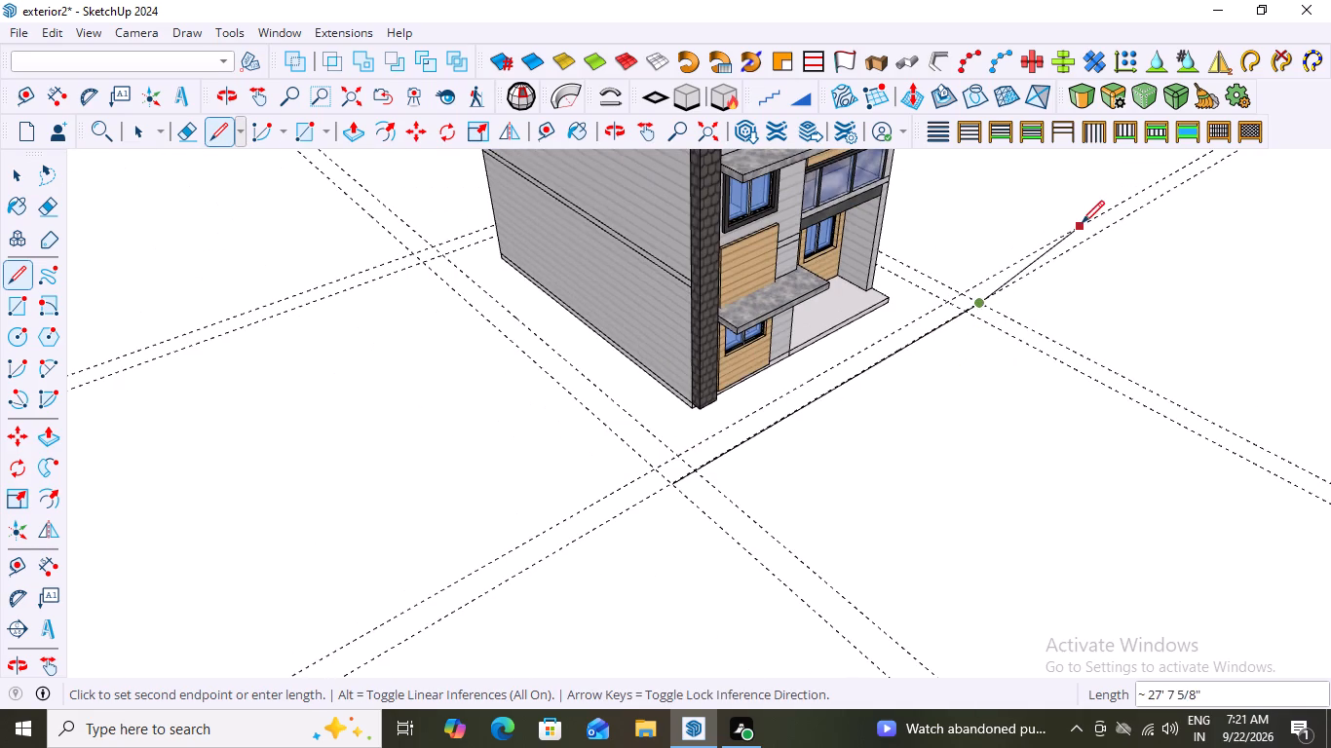
{"action": "middle_click_drag", "start_coordinate": [1081, 227], "coordinate": [794, 433]}
{"action": "middle_click_drag", "start_coordinate": [1171, 374], "coordinate": [1171, 373]}
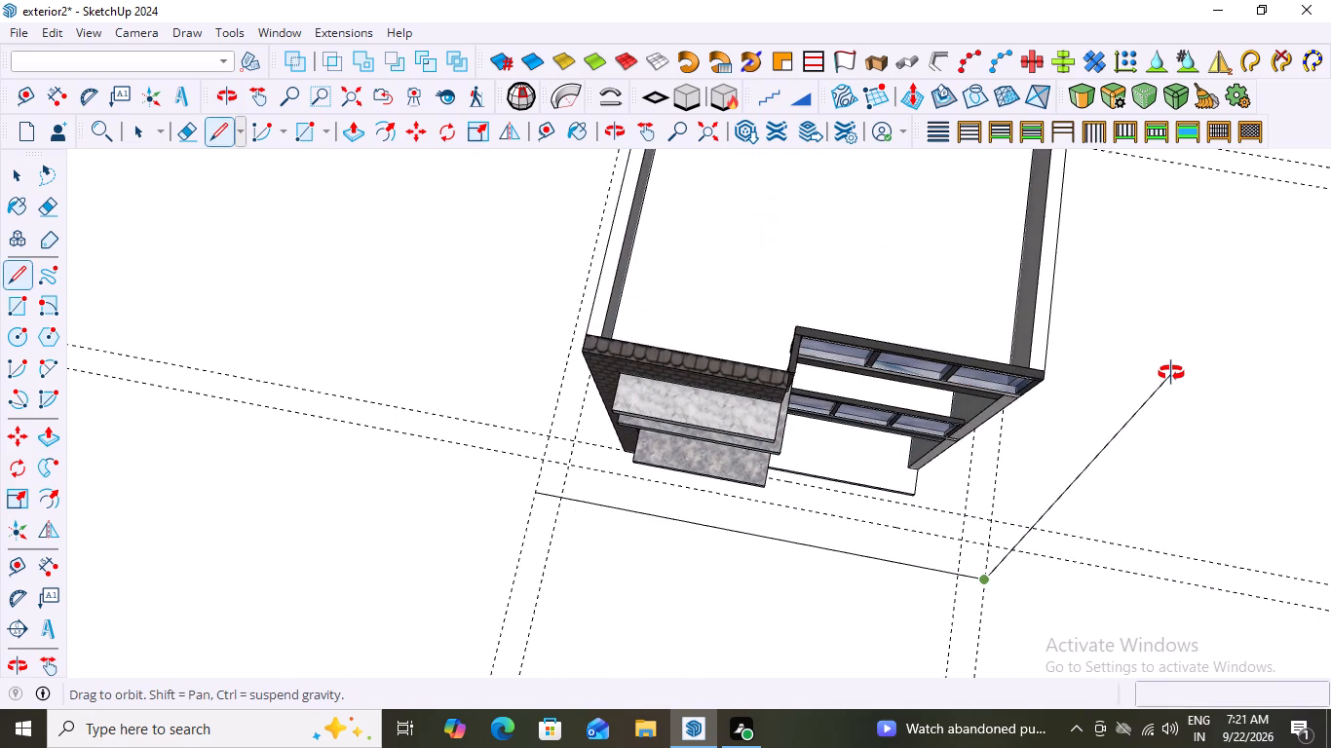
{"action": "middle_click_drag", "start_coordinate": [1171, 373], "coordinate": [1013, 369]}
{"action": "scroll", "coordinate": [1013, 369], "scroll_direction": "down", "scroll_amount": 6}
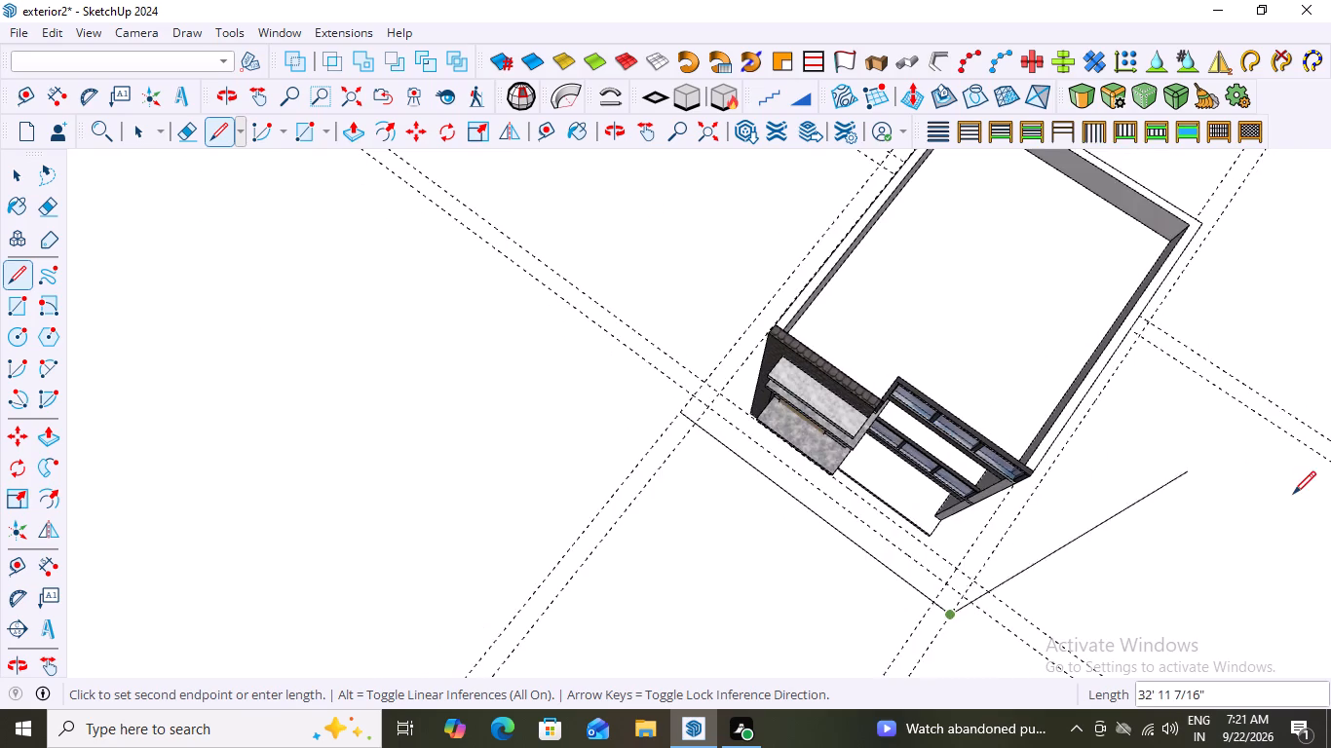
{"action": "scroll", "coordinate": [1293, 494], "scroll_direction": "up", "scroll_amount": 10}
{"action": "scroll", "coordinate": [1155, 396], "scroll_direction": "down", "scroll_amount": 7}
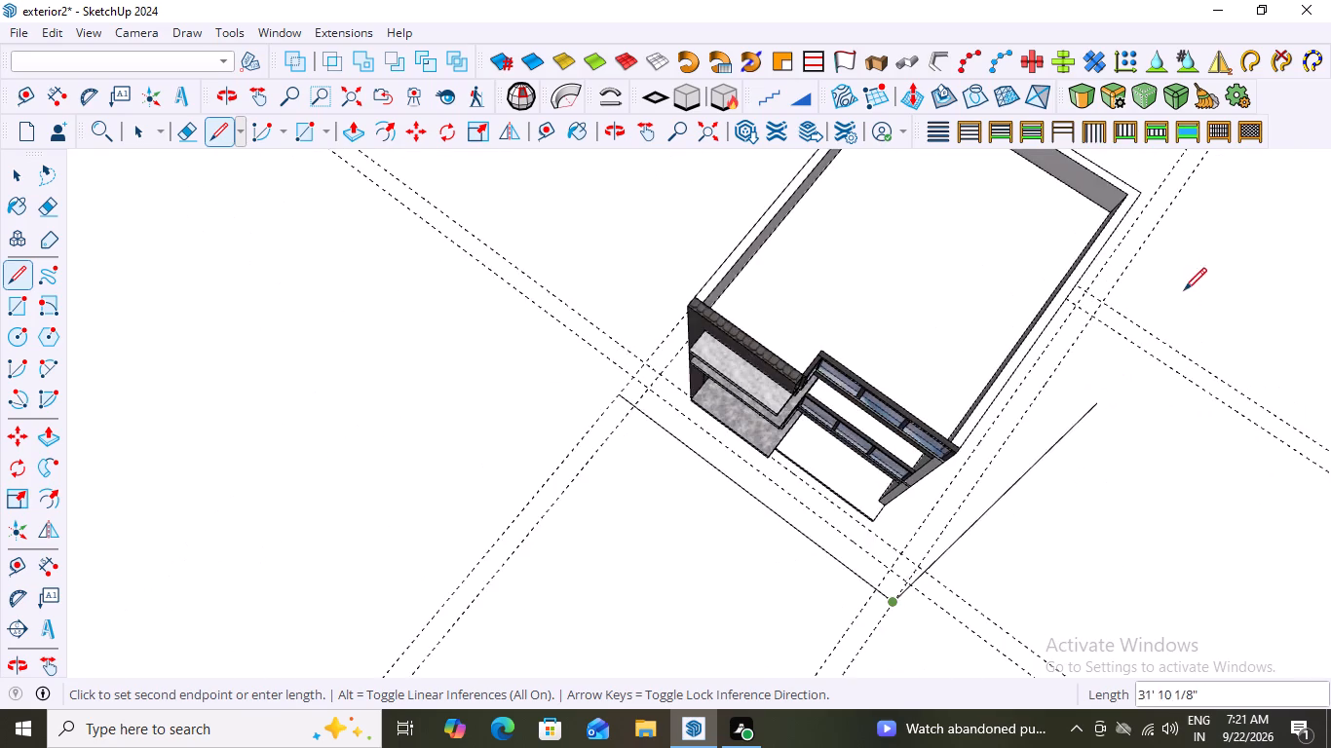
{"action": "scroll", "coordinate": [1176, 270], "scroll_direction": "up", "scroll_amount": 20}
{"action": "scroll", "coordinate": [1176, 270], "scroll_direction": "up", "scroll_amount": 5}
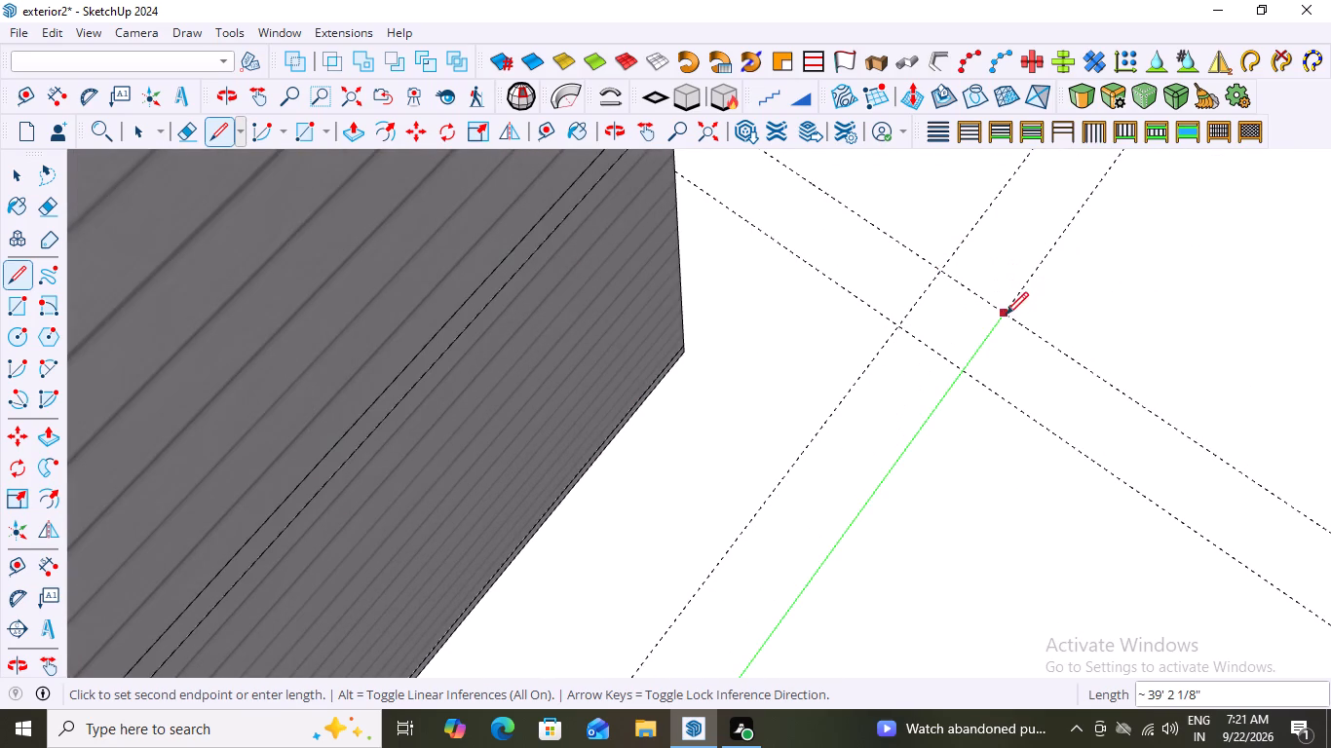
{"action": "scroll", "coordinate": [1000, 317], "scroll_direction": "up", "scroll_amount": 7}
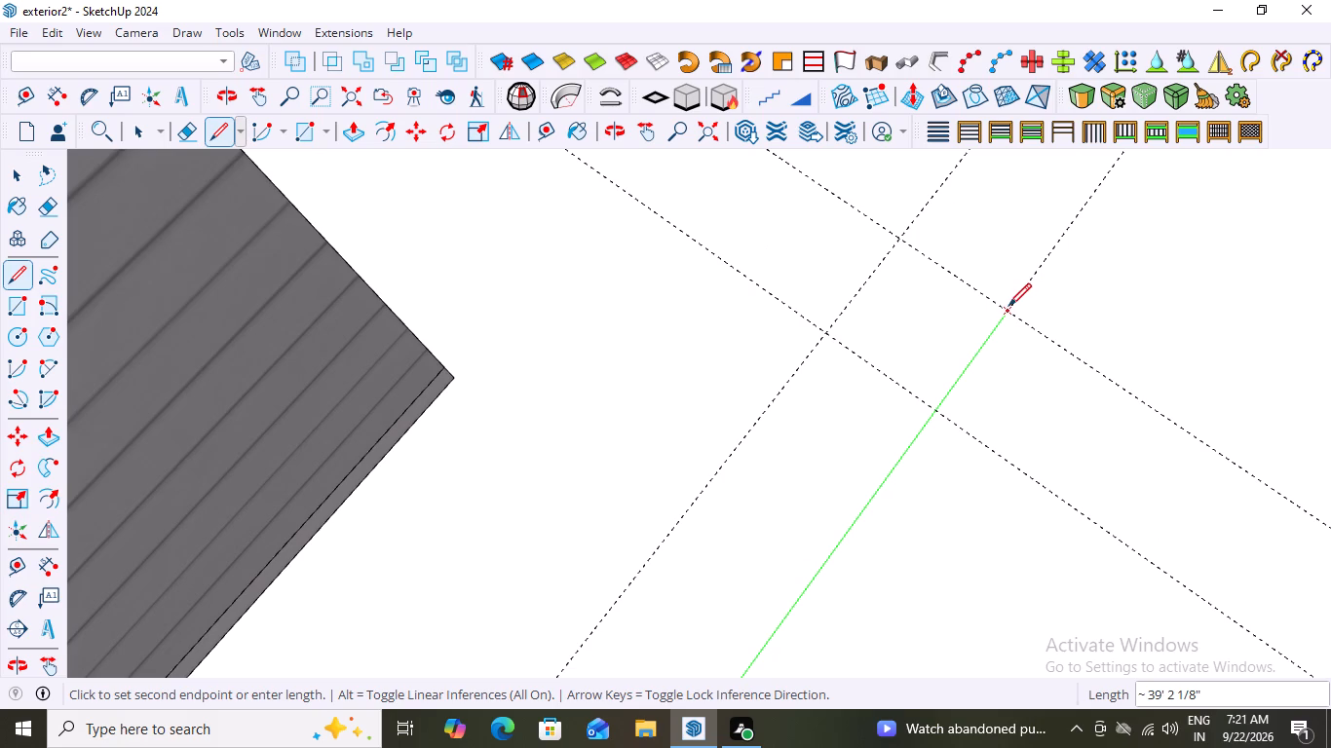
{"action": "left_click", "coordinate": [1010, 309]}
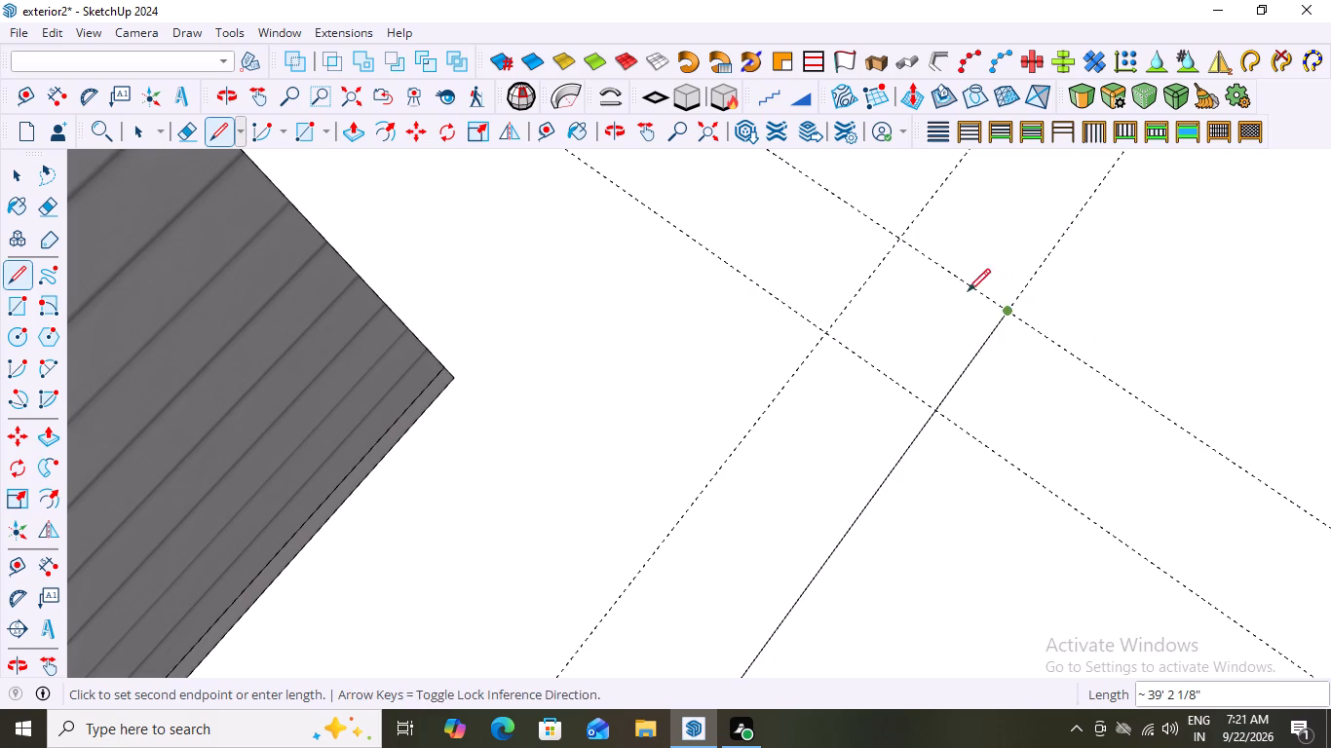
Draw the plot outline's 34' rear edge along the outer rear guide to the corner opposite the porch side.
{"action": "scroll", "coordinate": [894, 262], "scroll_direction": "down", "scroll_amount": 17}
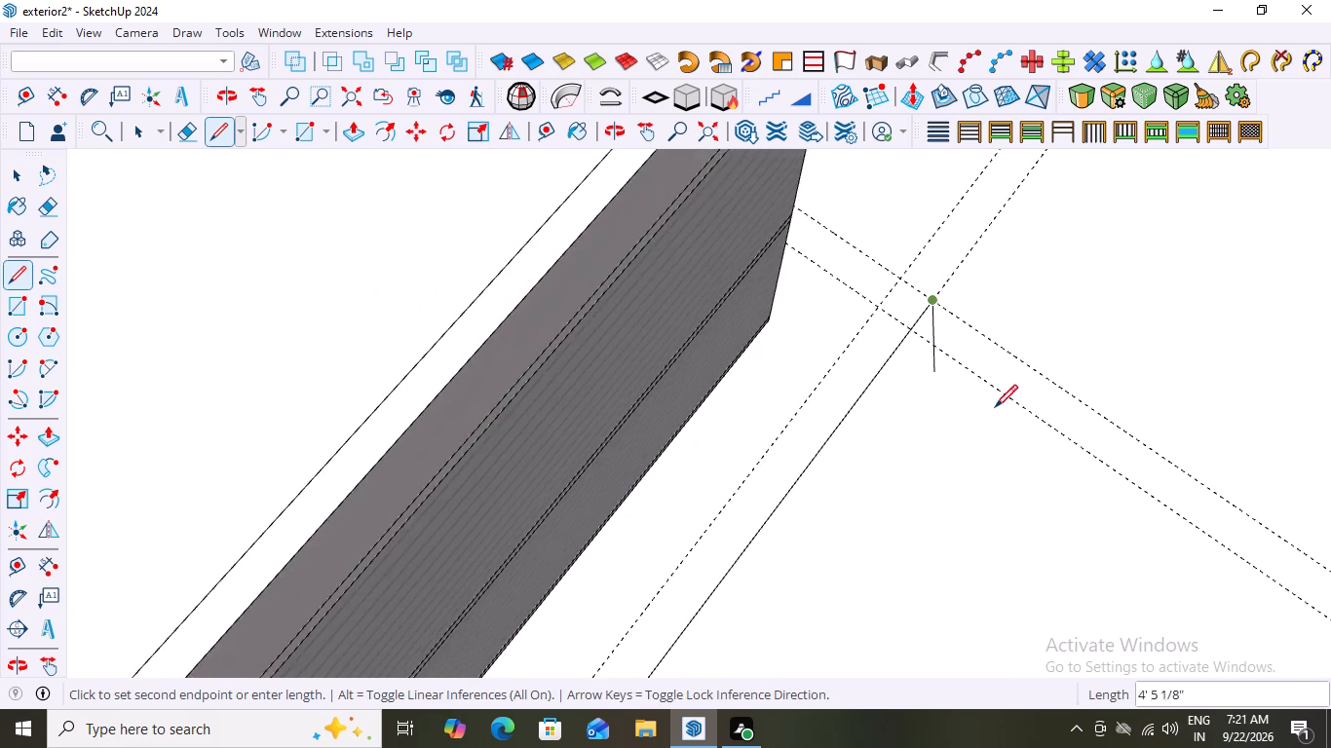
{"action": "scroll", "coordinate": [995, 407], "scroll_direction": "down", "scroll_amount": 7}
{"action": "middle_click_drag", "start_coordinate": [1153, 395], "coordinate": [701, 322]}
{"action": "scroll", "coordinate": [701, 322], "scroll_direction": "down", "scroll_amount": 4}
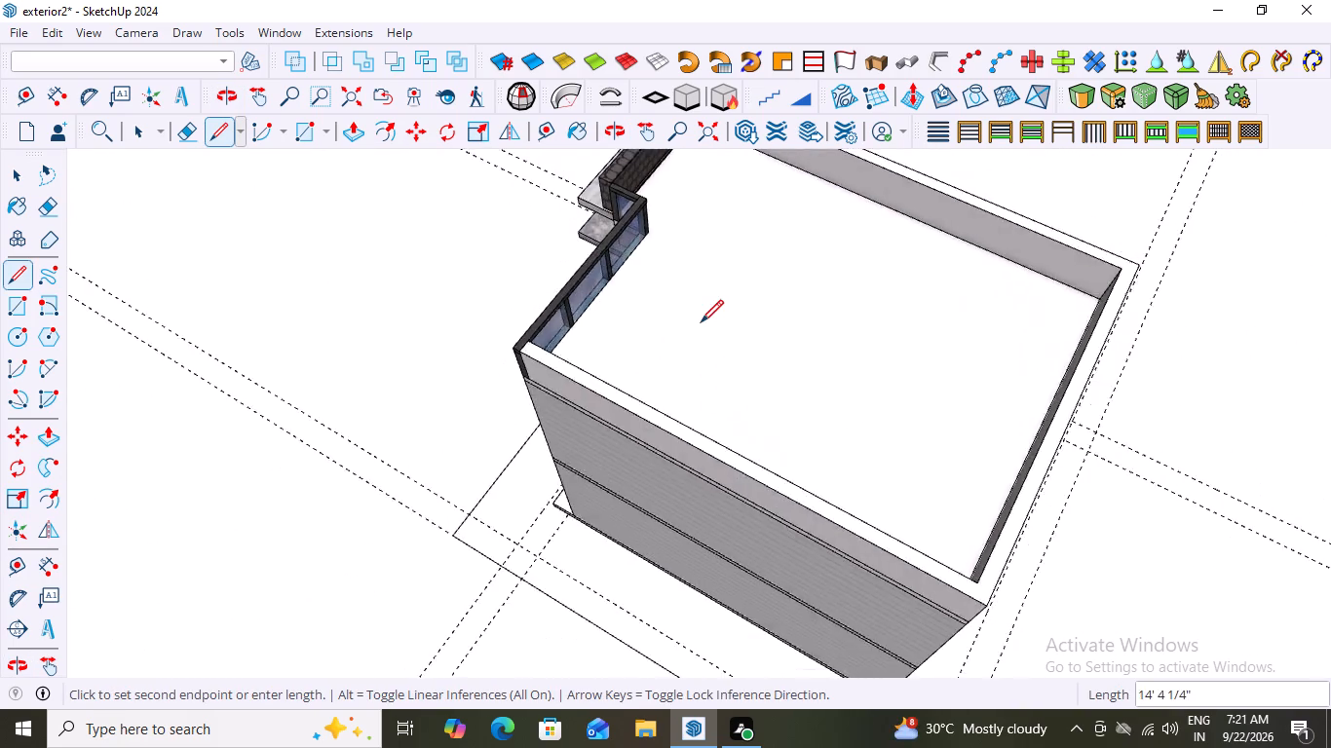
{"action": "scroll", "coordinate": [701, 322], "scroll_direction": "down", "scroll_amount": 6}
{"action": "scroll", "coordinate": [973, 442], "scroll_direction": "up", "scroll_amount": 7}
{"action": "scroll", "coordinate": [930, 362], "scroll_direction": "up", "scroll_amount": 3}
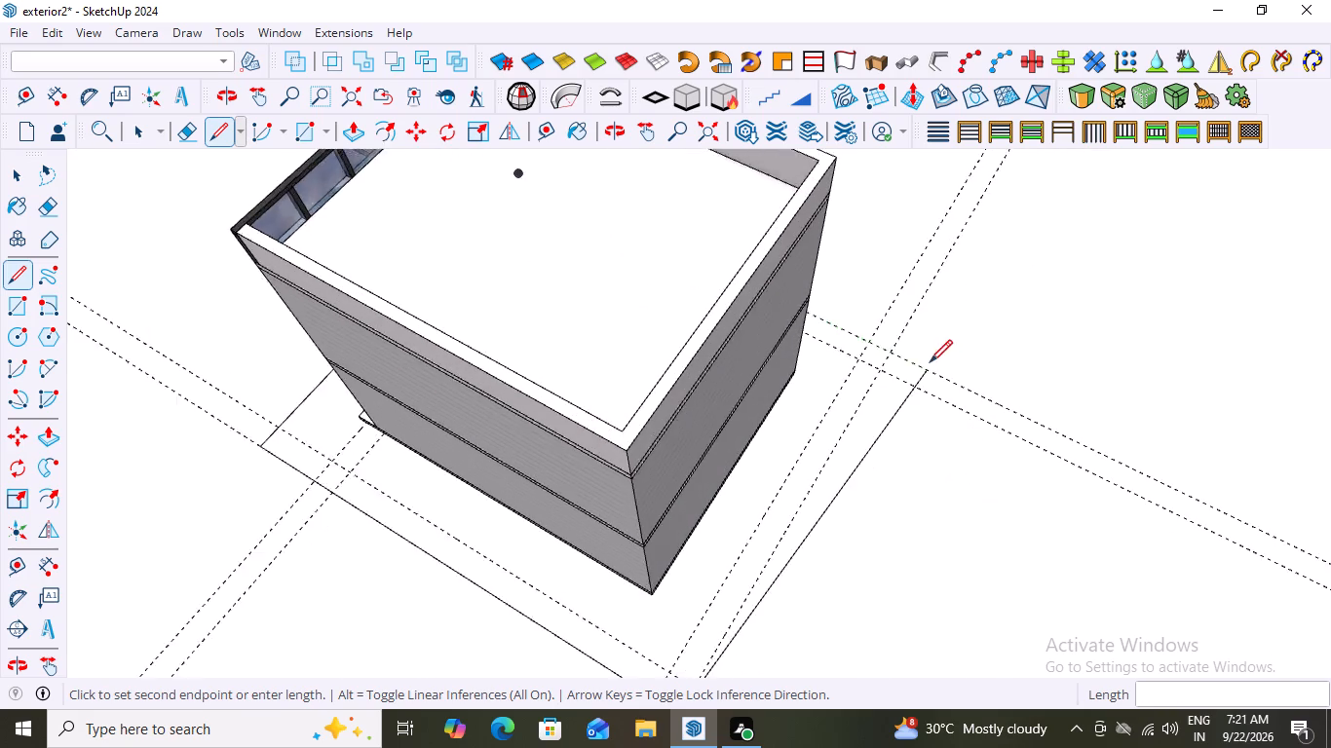
{"action": "scroll", "coordinate": [930, 362], "scroll_direction": "up", "scroll_amount": 18}
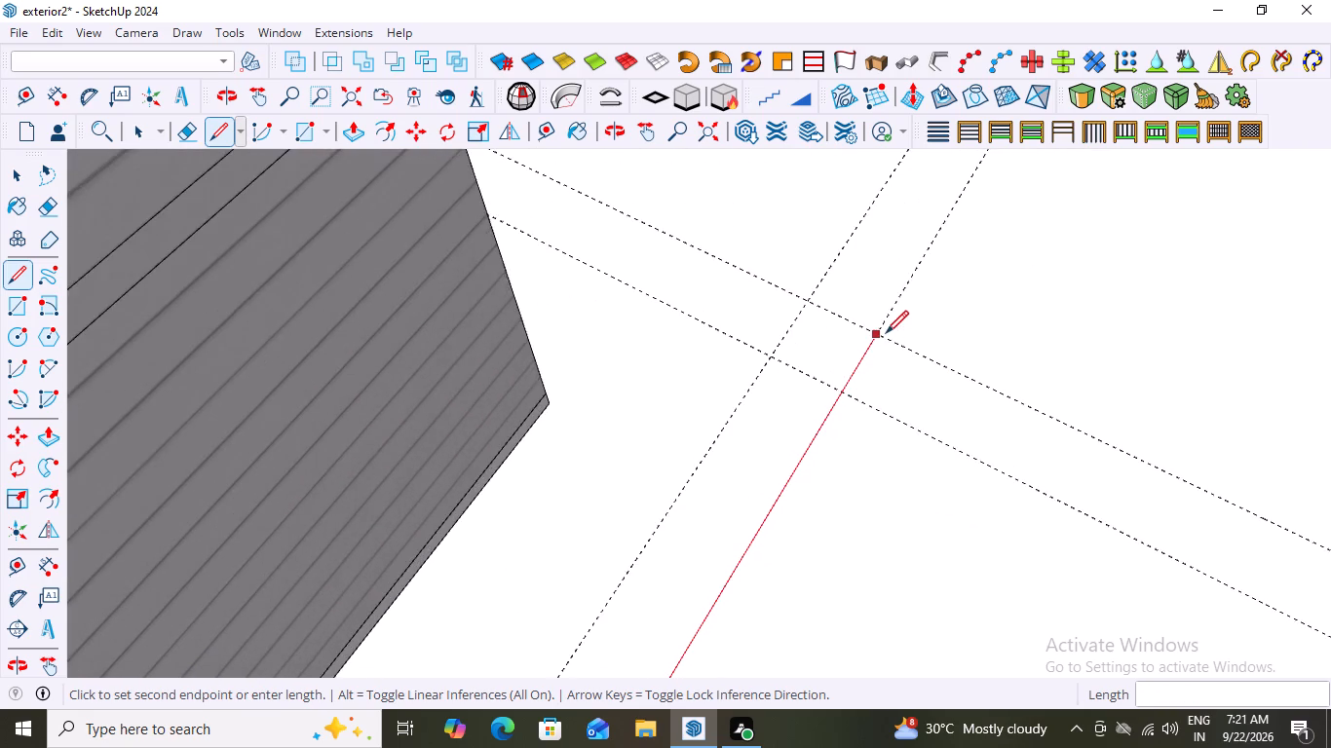
{"action": "scroll", "coordinate": [886, 333], "scroll_direction": "up", "scroll_amount": 2}
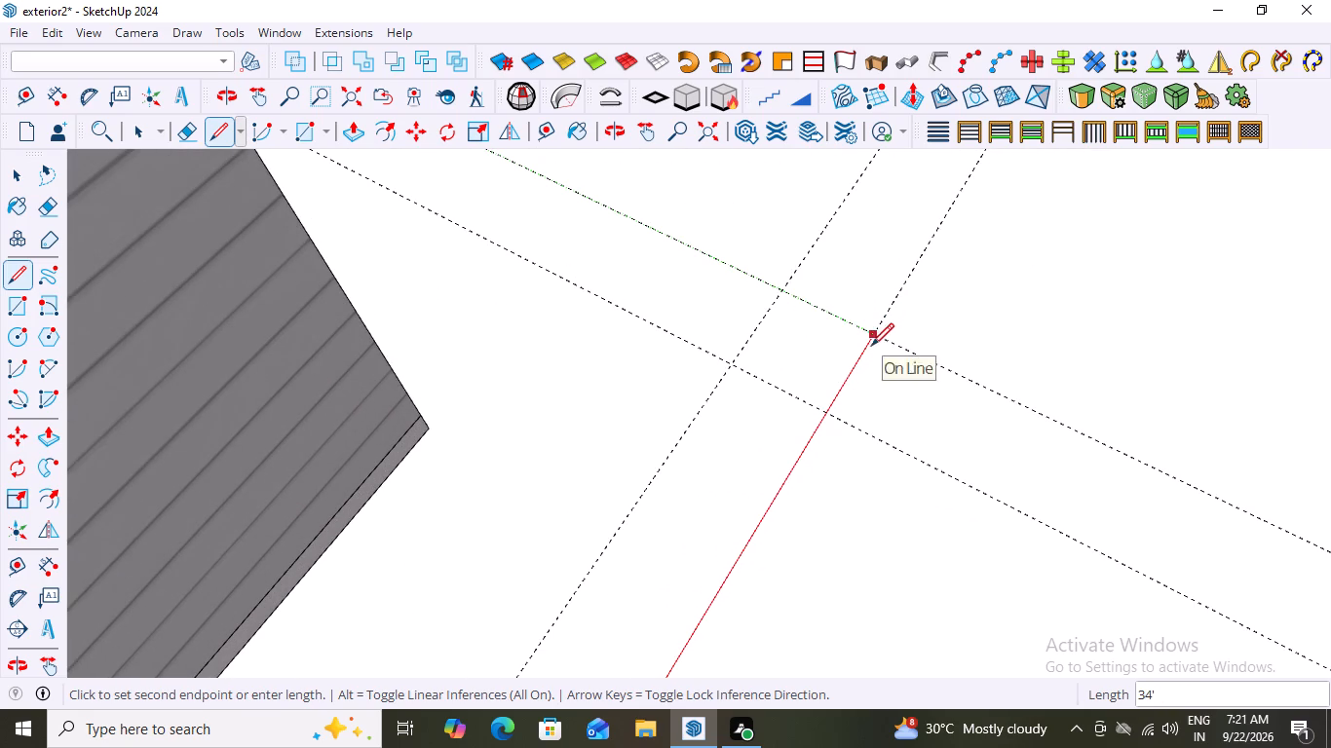
{"action": "left_click", "coordinate": [871, 337]}
Close the plot outline with an edge about 39' 2" long on the side opposite the porch, ending at the front corner.
{"action": "scroll", "coordinate": [874, 349], "scroll_direction": "down", "scroll_amount": 8}
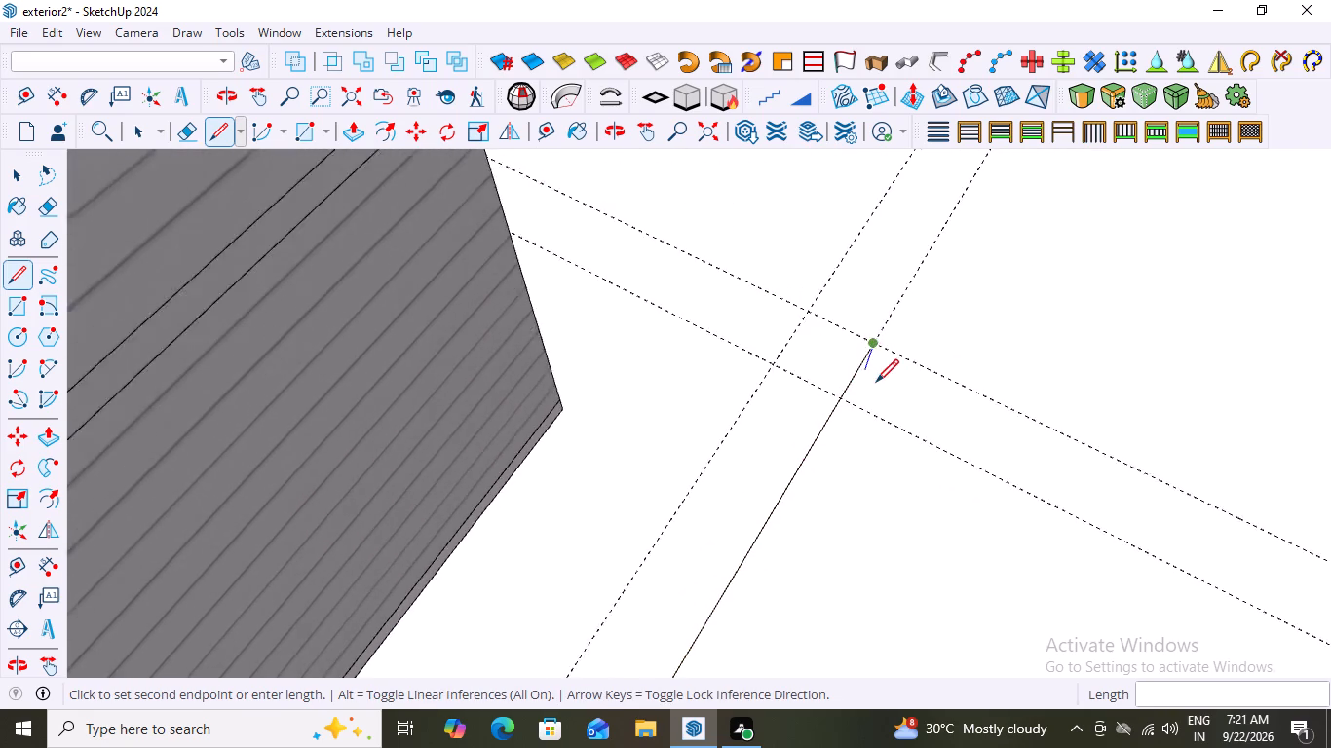
{"action": "scroll", "coordinate": [876, 382], "scroll_direction": "down", "scroll_amount": 9}
{"action": "middle_click_drag", "start_coordinate": [1049, 257], "coordinate": [514, 441]}
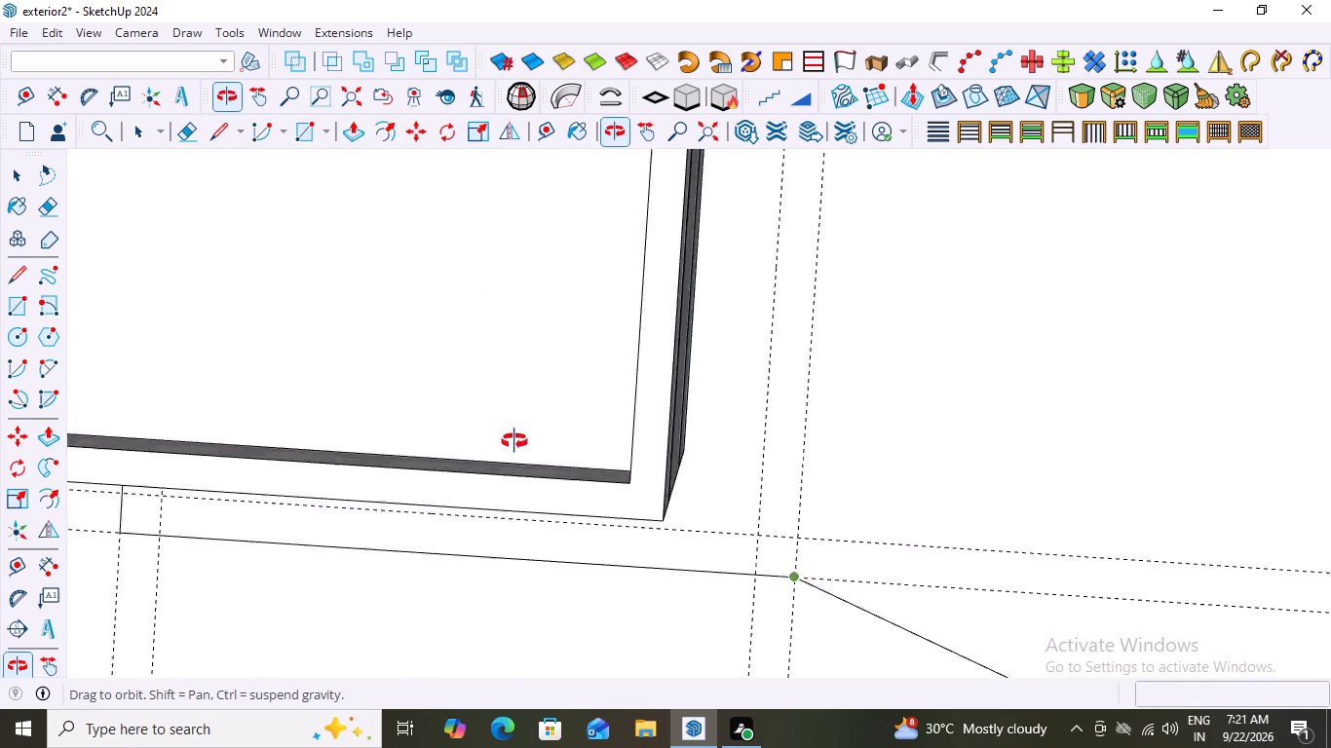
{"action": "middle_click_drag", "start_coordinate": [514, 441], "coordinate": [515, 439]}
{"action": "middle_click_drag", "start_coordinate": [911, 330], "coordinate": [537, 390]}
{"action": "scroll", "coordinate": [525, 404], "scroll_direction": "down", "scroll_amount": 3}
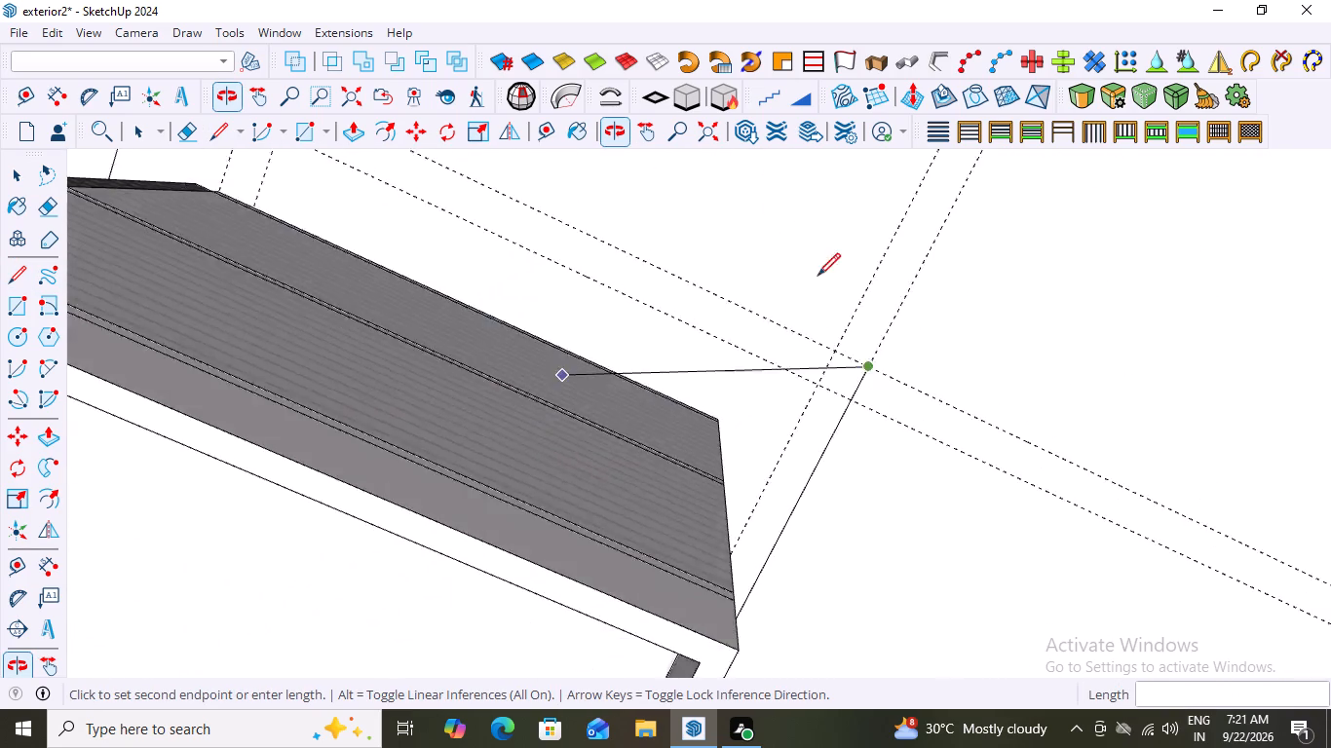
{"action": "scroll", "coordinate": [818, 276], "scroll_direction": "down", "scroll_amount": 10}
{"action": "scroll", "coordinate": [665, 242], "scroll_direction": "up", "scroll_amount": 3}
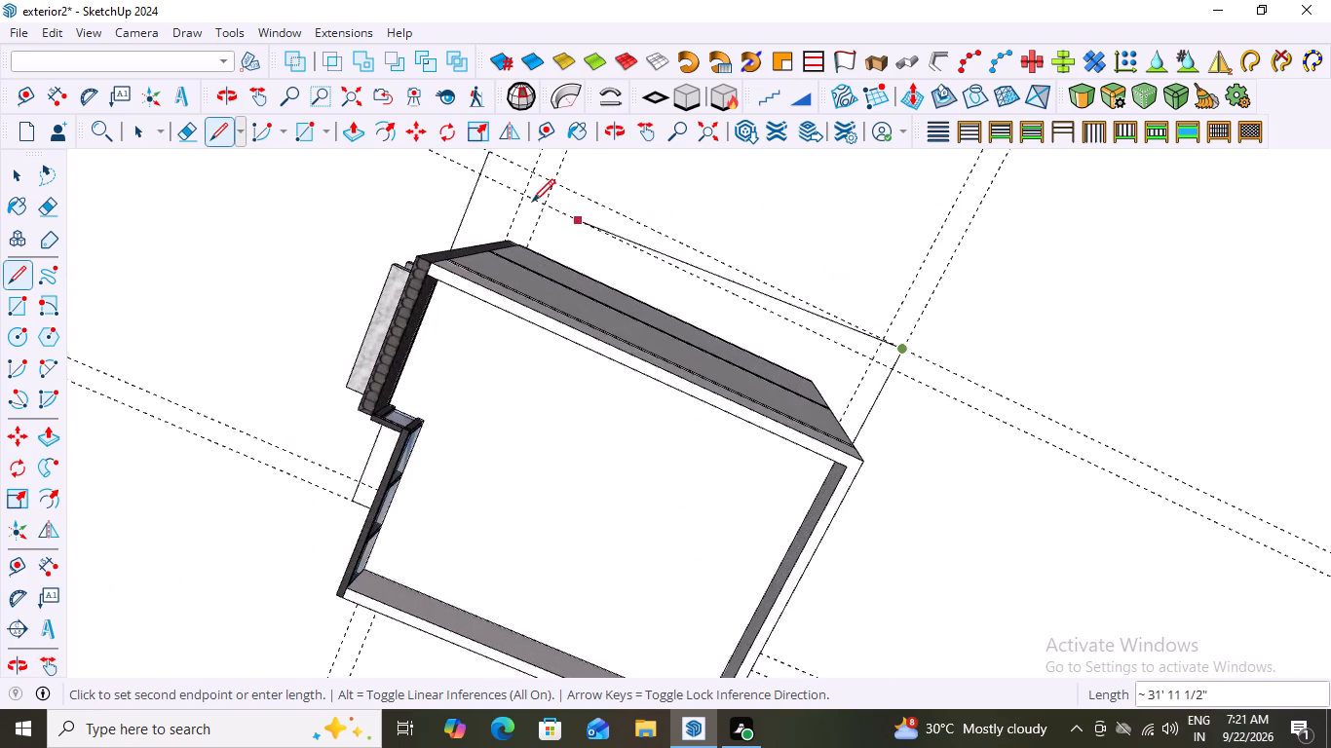
{"action": "scroll", "coordinate": [532, 201], "scroll_direction": "up", "scroll_amount": 3}
{"action": "scroll", "coordinate": [570, 180], "scroll_direction": "down", "scroll_amount": 7}
{"action": "scroll", "coordinate": [501, 148], "scroll_direction": "up", "scroll_amount": 3}
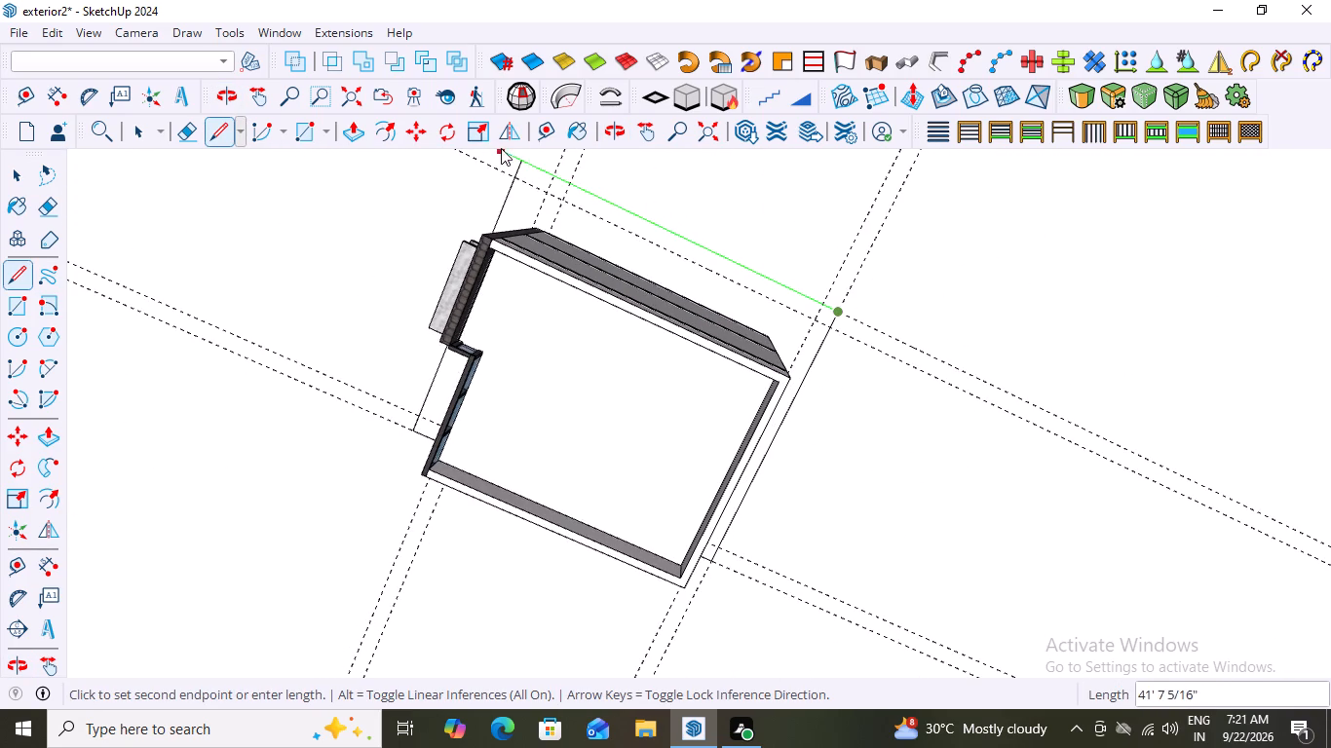
{"action": "scroll", "coordinate": [508, 151], "scroll_direction": "up", "scroll_amount": 14}
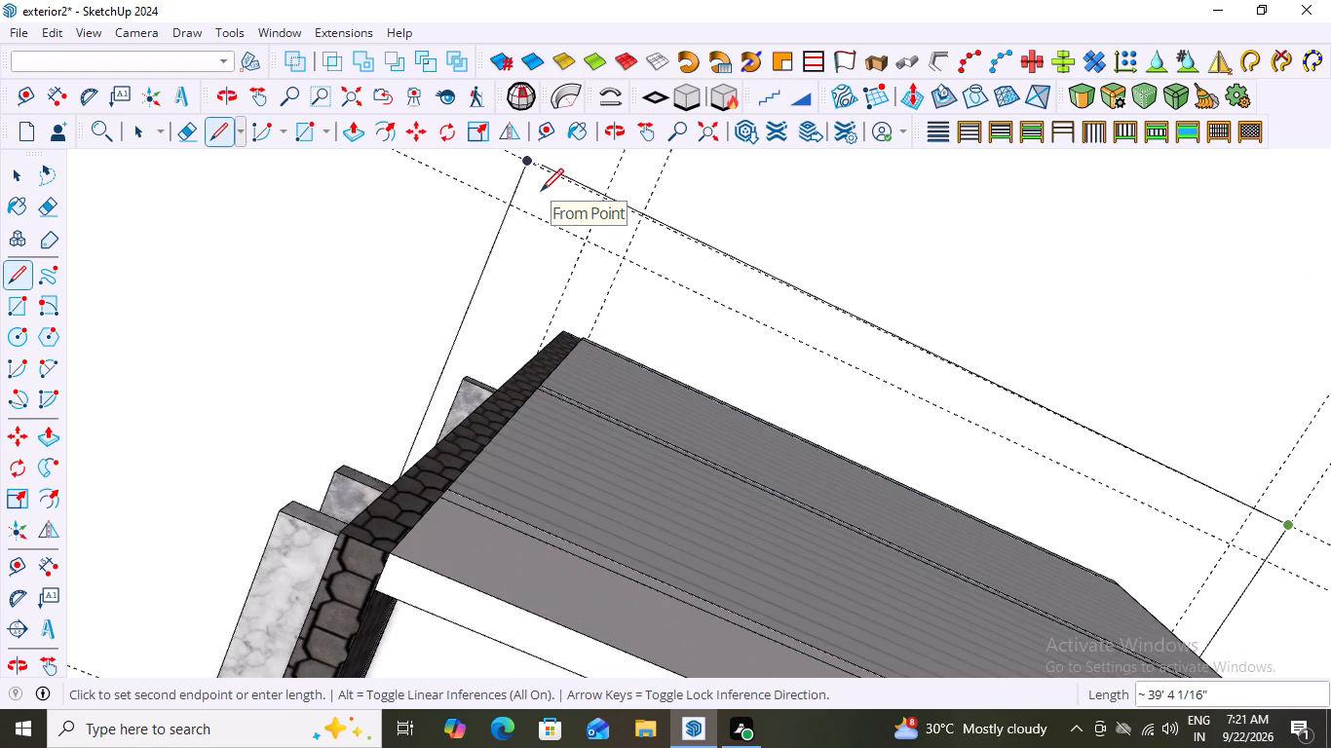
{"action": "scroll", "coordinate": [525, 163], "scroll_direction": "up", "scroll_amount": 8}
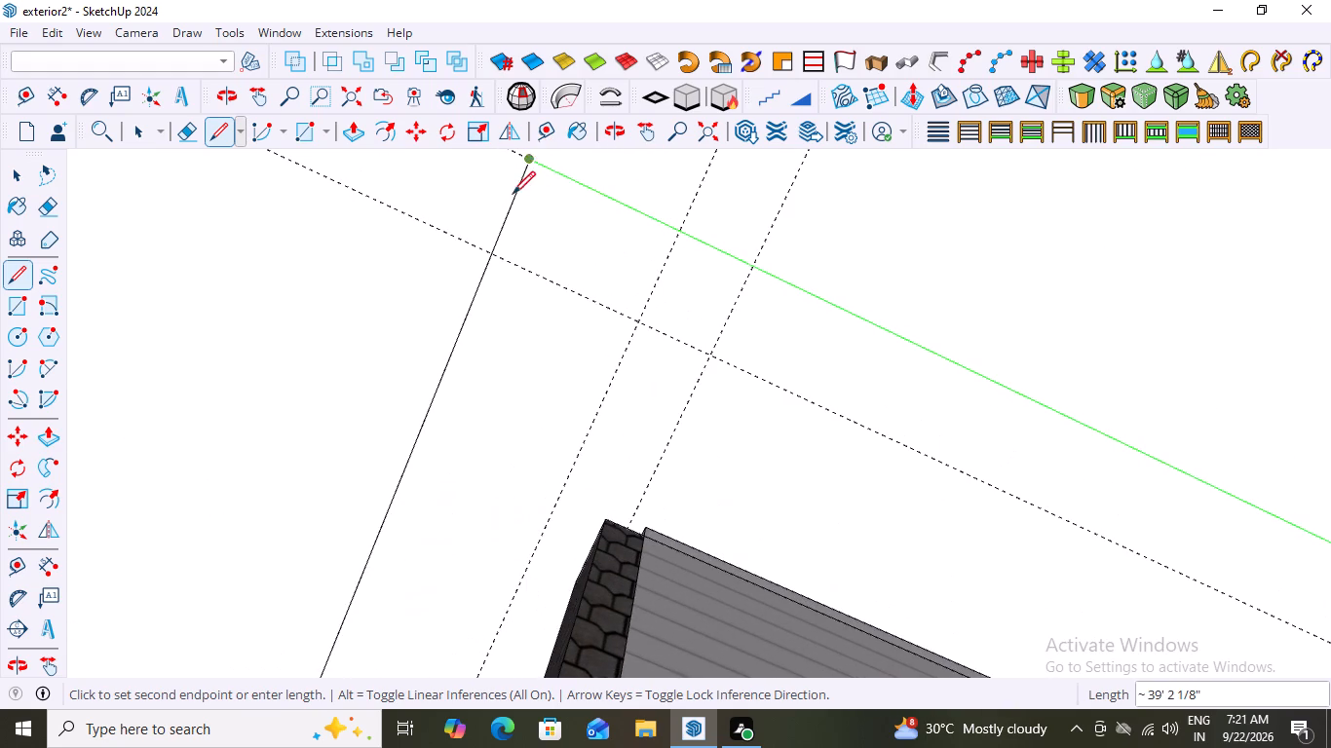
{"action": "left_click", "coordinate": [530, 163]}
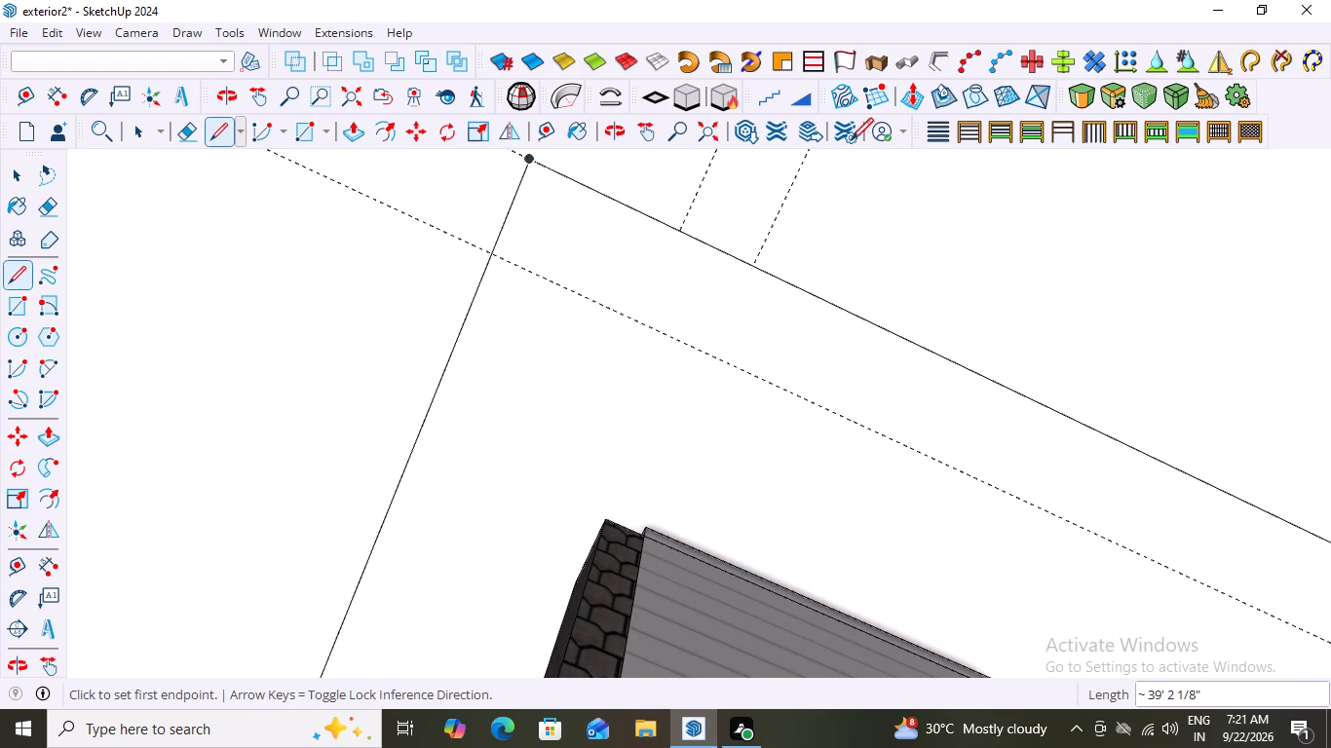
{"action": "scroll", "coordinate": [878, 132], "scroll_direction": "down", "scroll_amount": 20}
{"action": "scroll", "coordinate": [878, 132], "scroll_direction": "down", "scroll_amount": 9}
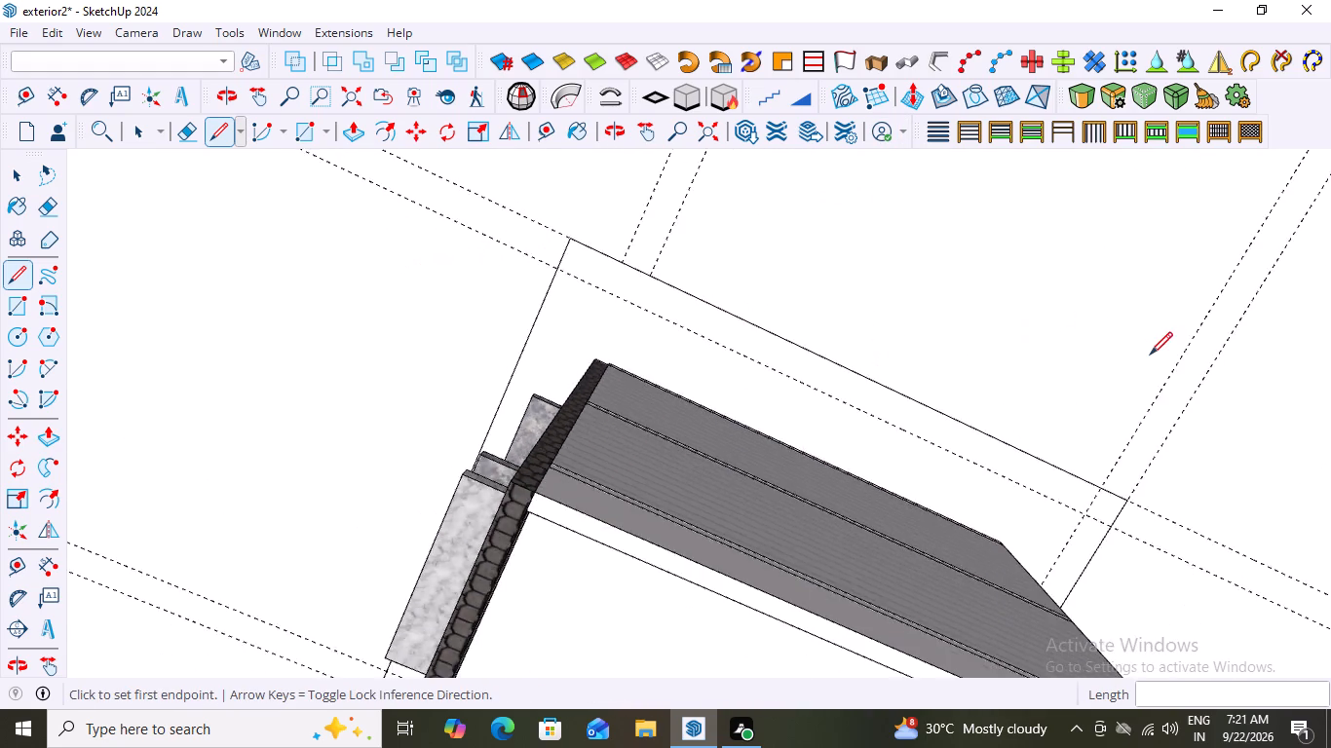
{"action": "key", "text": "space"}
Examine the closed plot outline and the guides around the house from the front.
{"action": "scroll", "coordinate": [894, 341], "scroll_direction": "down", "scroll_amount": 12}
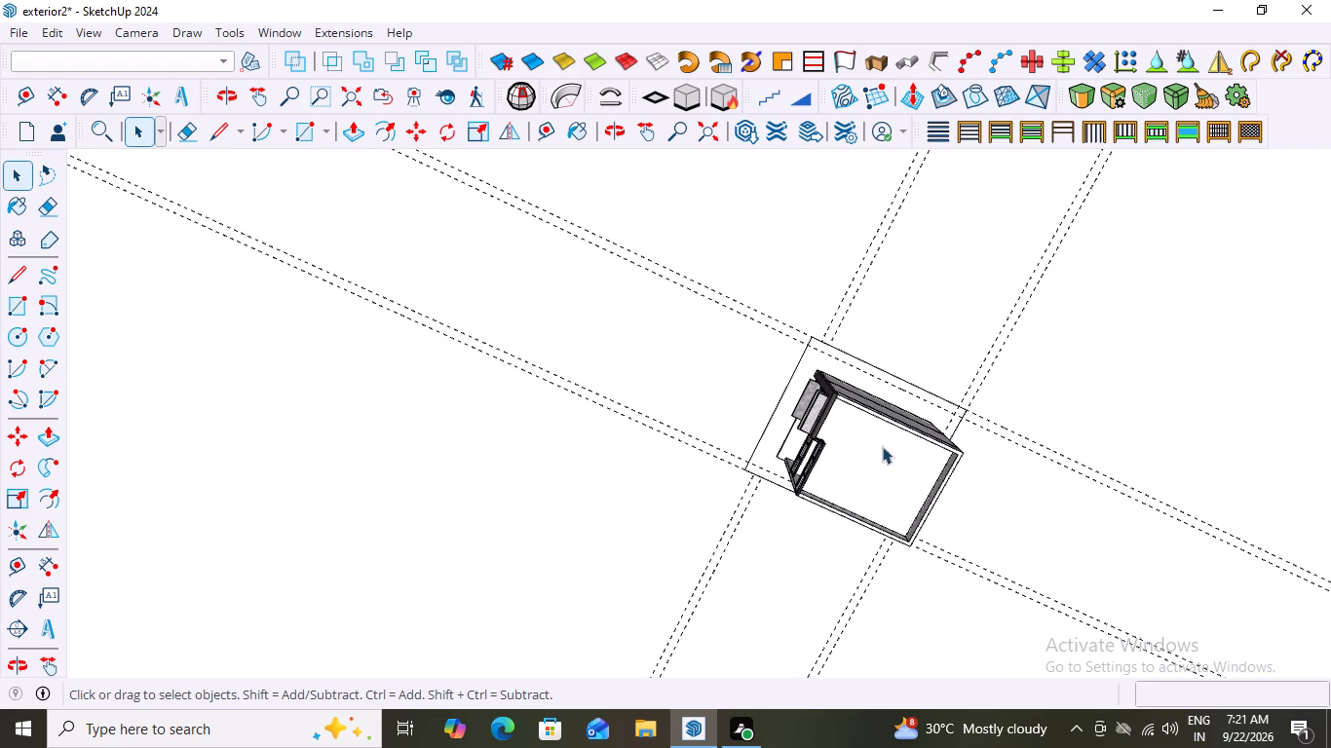
{"action": "scroll", "coordinate": [882, 446], "scroll_direction": "down", "scroll_amount": 1}
{"action": "middle_click_drag", "start_coordinate": [904, 505], "coordinate": [820, 359]}
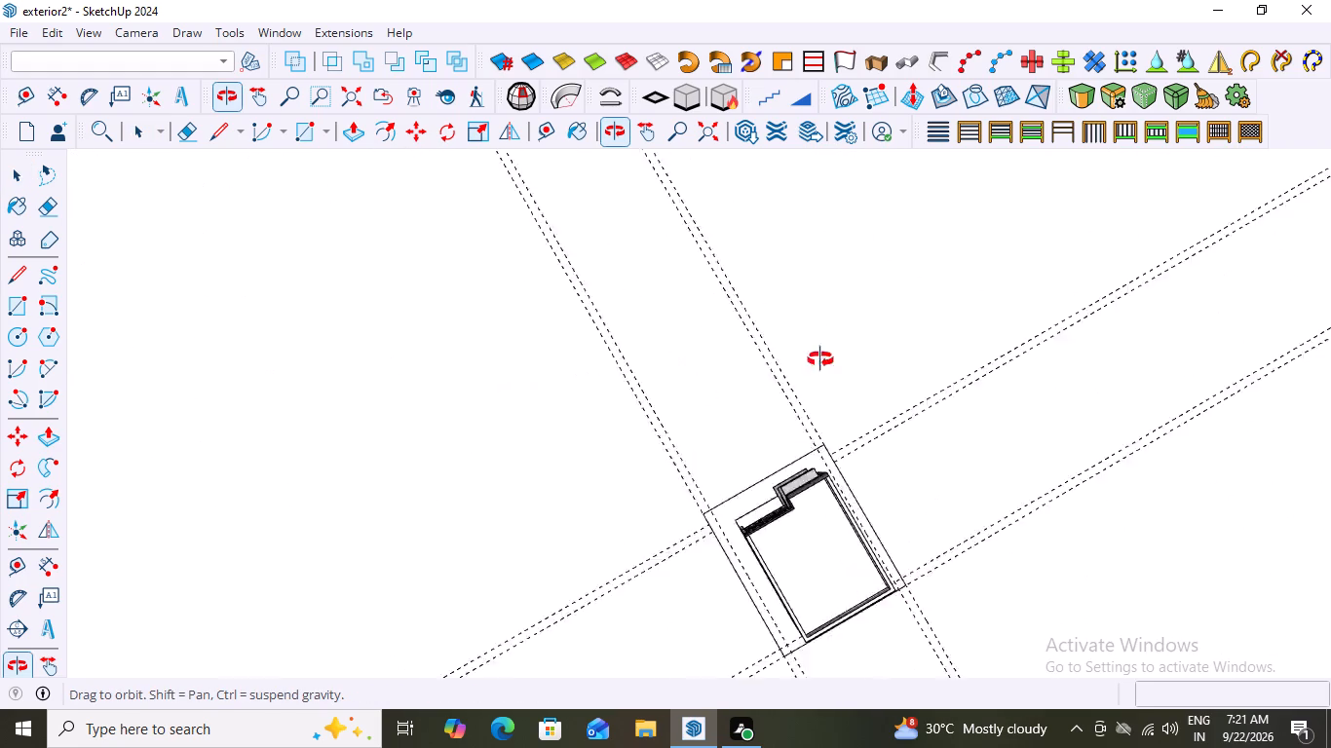
{"action": "middle_click_drag", "start_coordinate": [820, 359], "coordinate": [933, 202]}
{"action": "middle_click_drag", "start_coordinate": [668, 468], "coordinate": [1260, 459]}
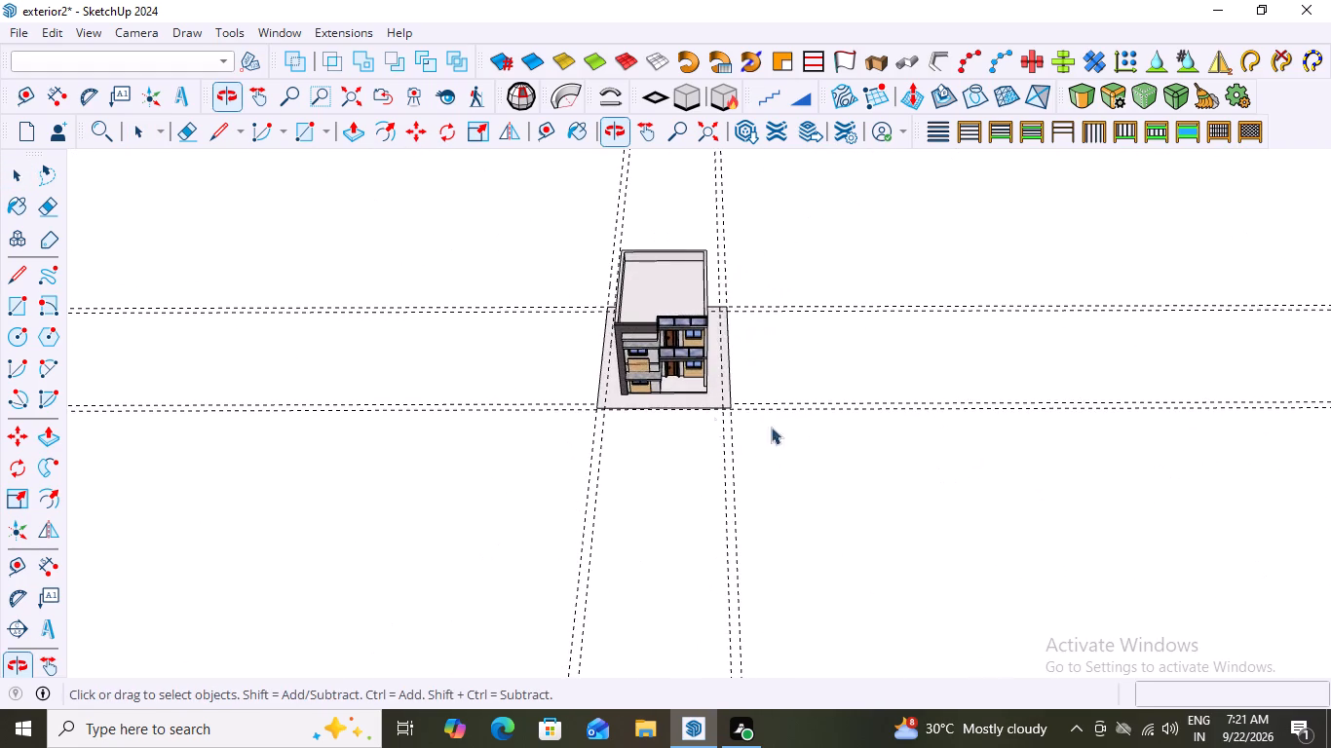
{"action": "scroll", "coordinate": [654, 384], "scroll_direction": "up", "scroll_amount": 11}
{"action": "scroll", "coordinate": [702, 395], "scroll_direction": "down", "scroll_amount": 4}
{"action": "scroll", "coordinate": [752, 203], "scroll_direction": "up", "scroll_amount": 7}
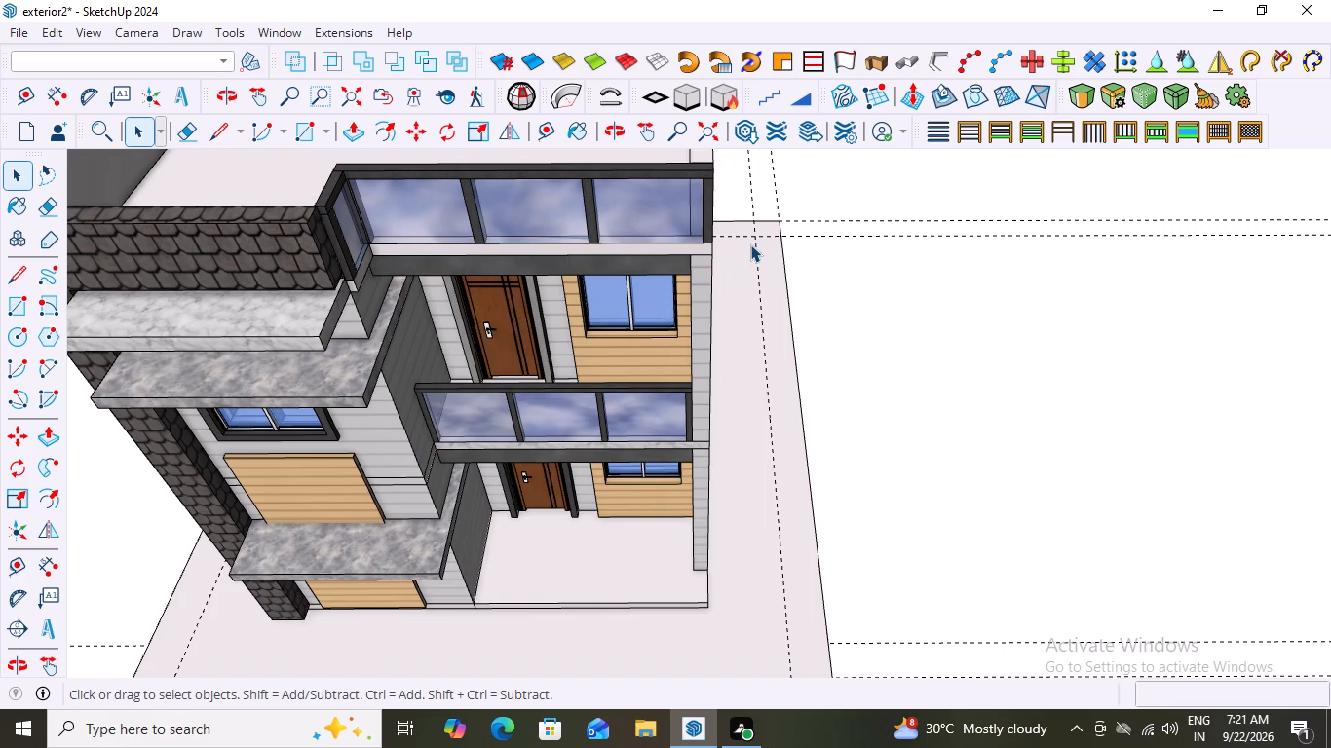
{"action": "scroll", "coordinate": [759, 232], "scroll_direction": "down", "scroll_amount": 5}
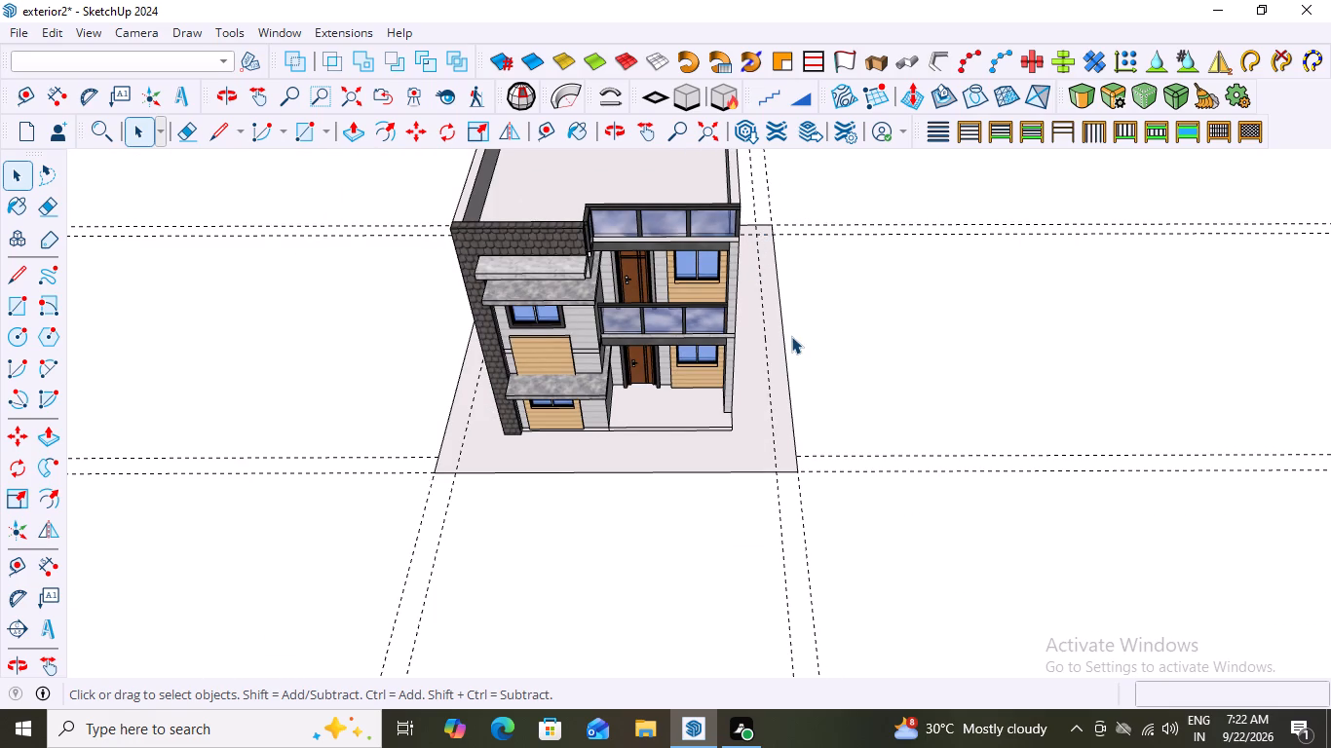
{"action": "scroll", "coordinate": [756, 227], "scroll_direction": "up", "scroll_amount": 2}
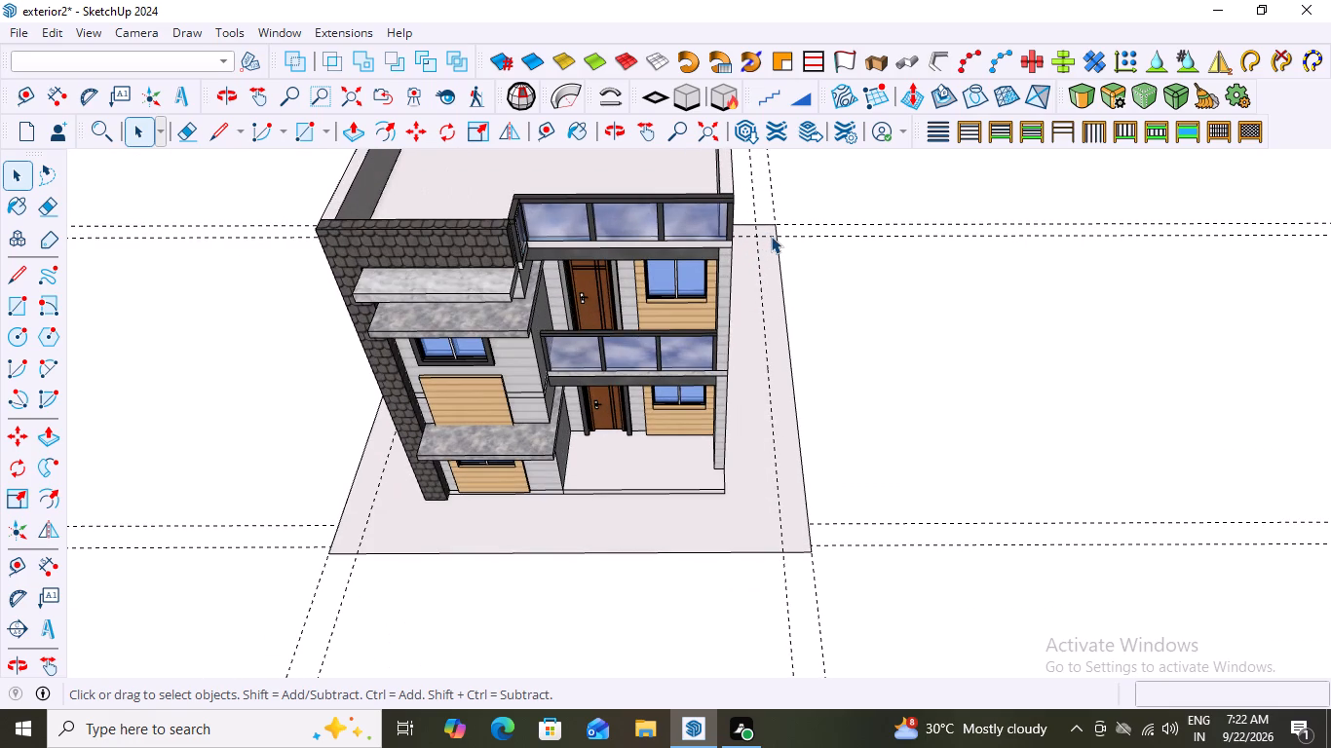
{"action": "scroll", "coordinate": [771, 236], "scroll_direction": "down", "scroll_amount": 2}
{"action": "scroll", "coordinate": [845, 210], "scroll_direction": "up", "scroll_amount": 2}
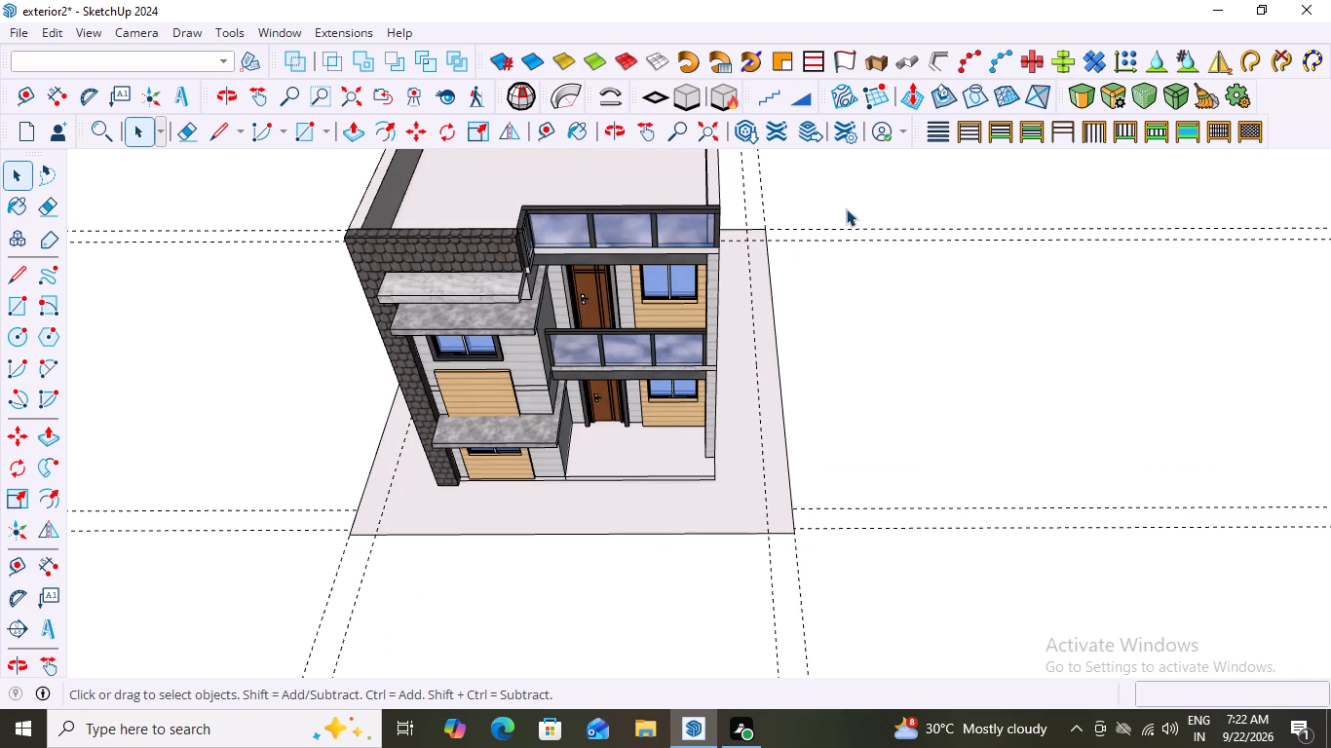
Draw an inner line about 37' long opposite the porch side, from the plot's front edge along the inner guide to the inner rear guide.
{"action": "key", "text": "l"}
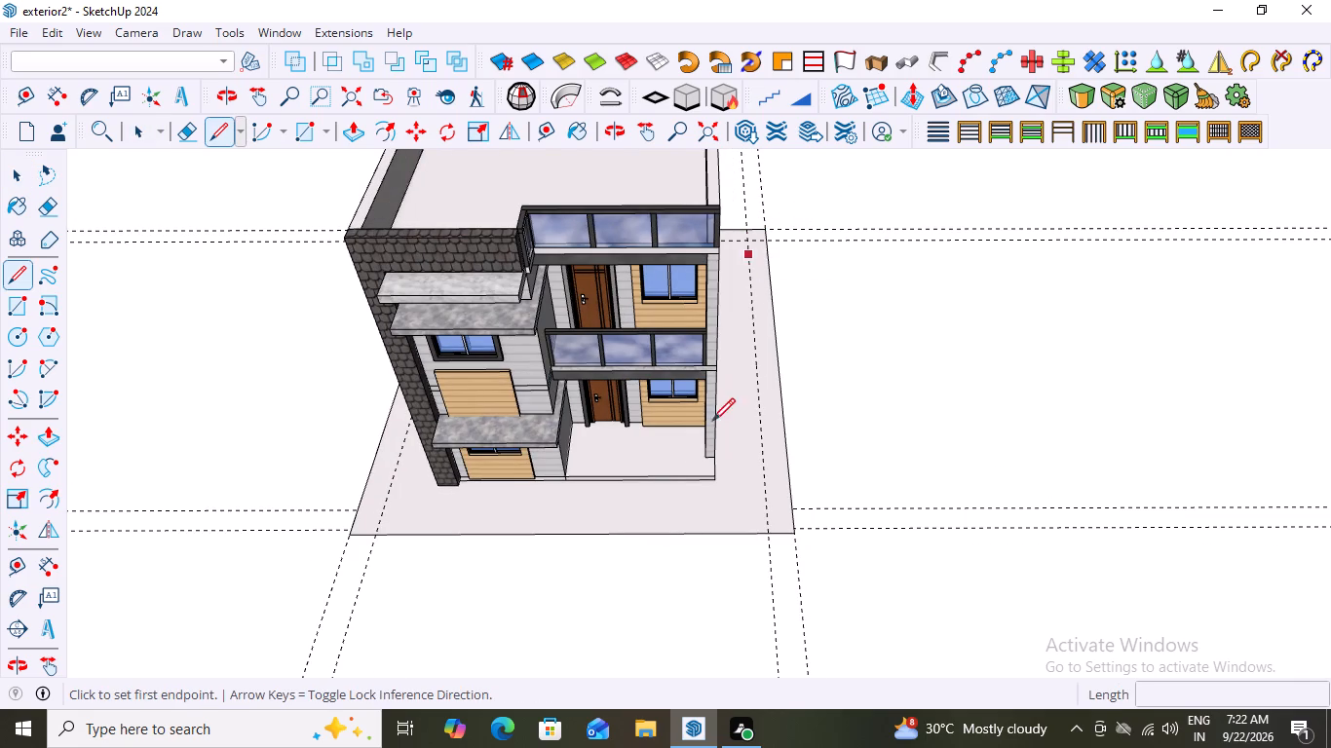
{"action": "scroll", "coordinate": [348, 547], "scroll_direction": "up", "scroll_amount": 6}
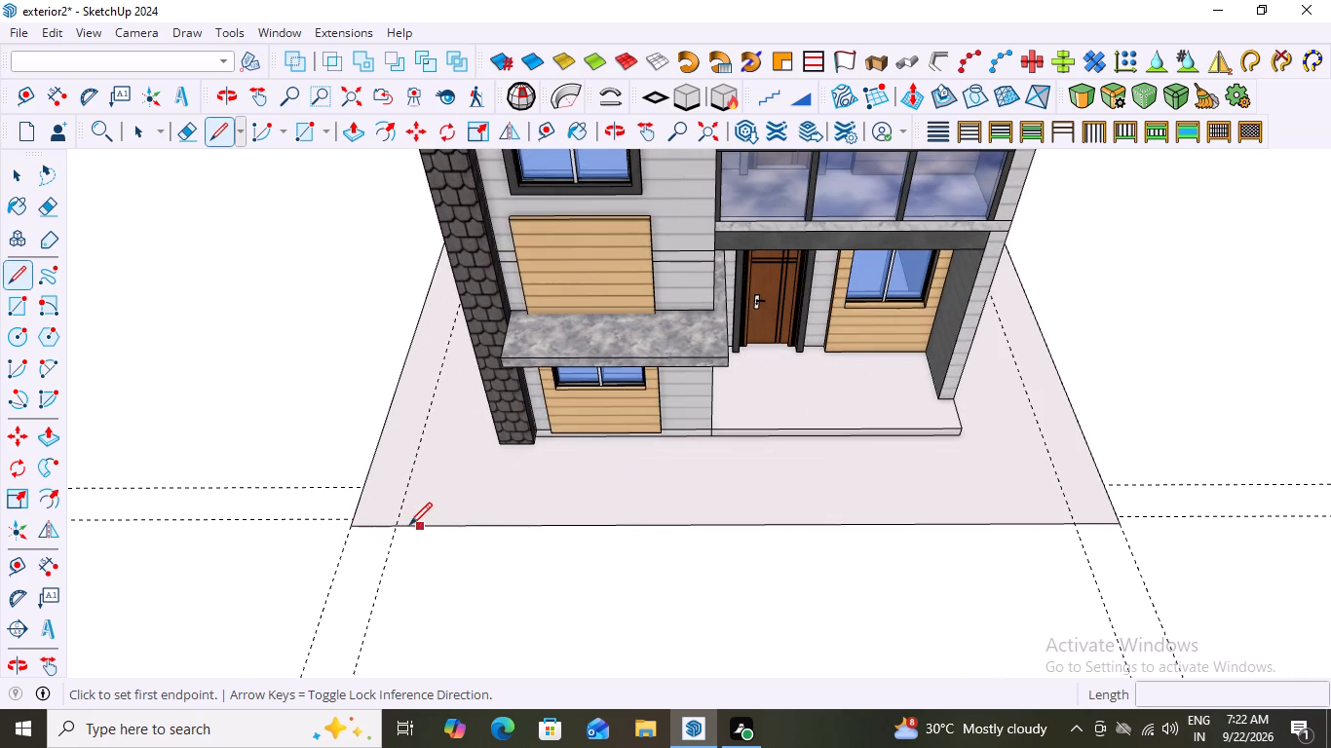
{"action": "left_click", "coordinate": [396, 527]}
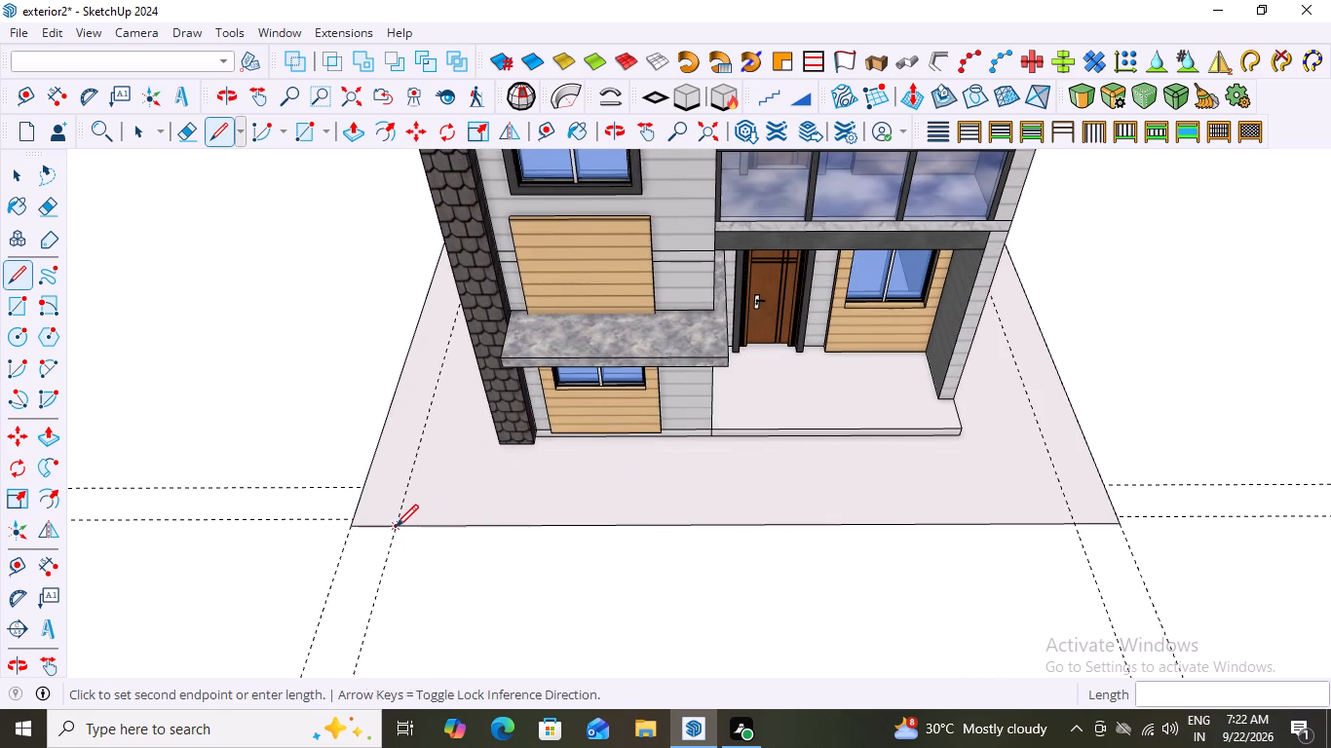
{"action": "scroll", "coordinate": [404, 479], "scroll_direction": "down", "scroll_amount": 13}
{"action": "middle_click_drag", "start_coordinate": [309, 397], "coordinate": [585, 448]}
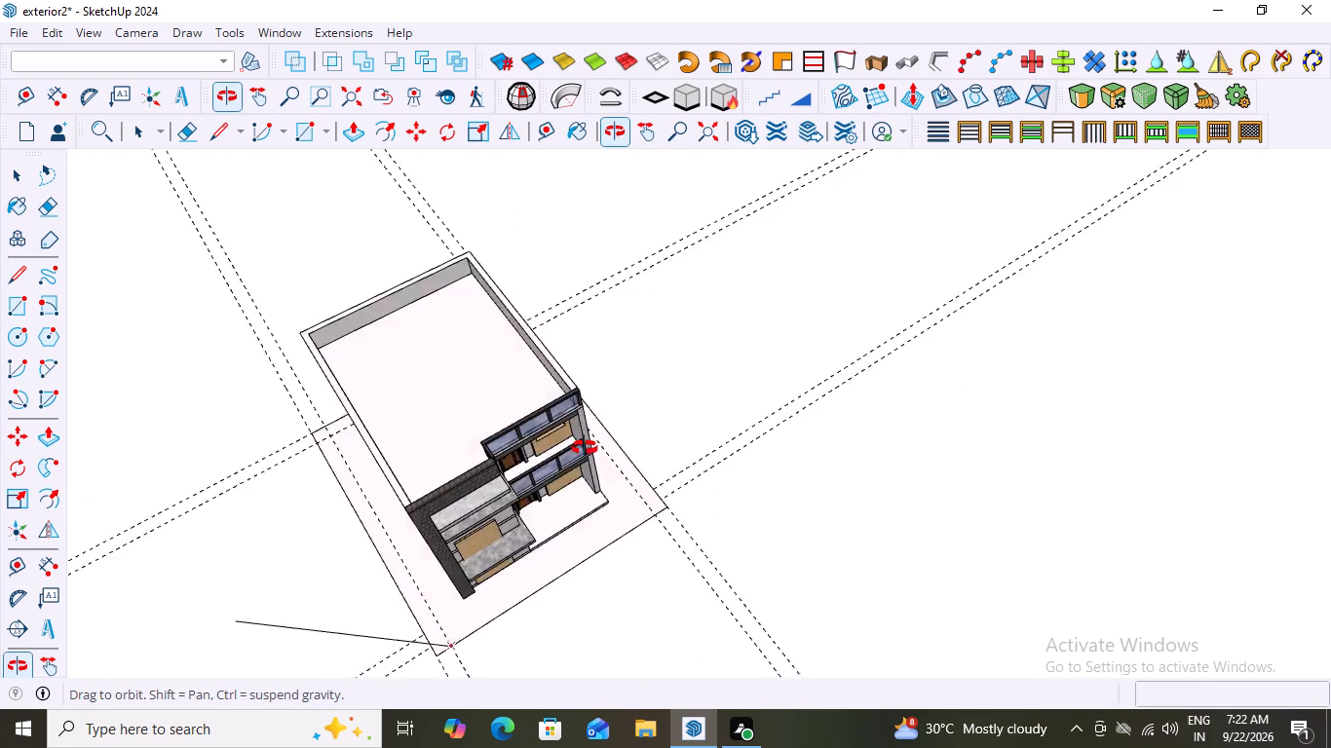
{"action": "middle_click_drag", "start_coordinate": [585, 448], "coordinate": [743, 398]}
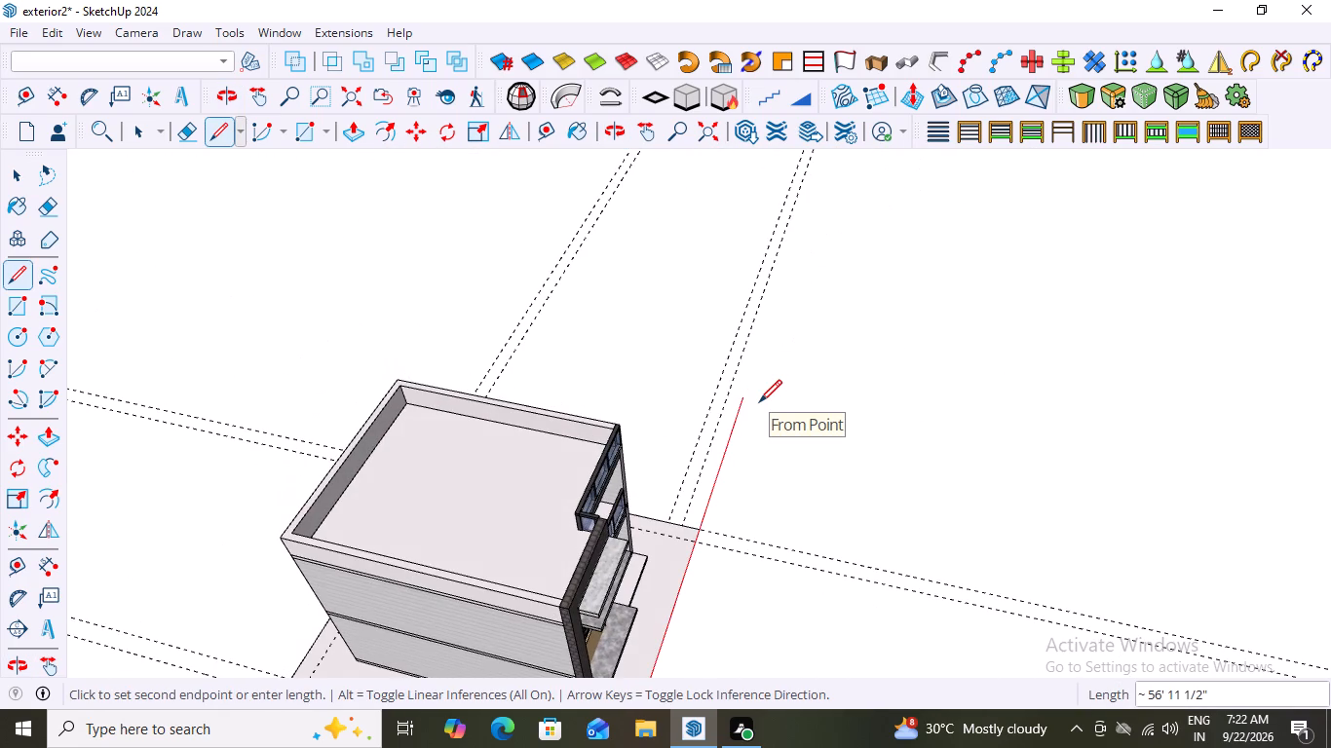
{"action": "scroll", "coordinate": [898, 287], "scroll_direction": "down", "scroll_amount": 8}
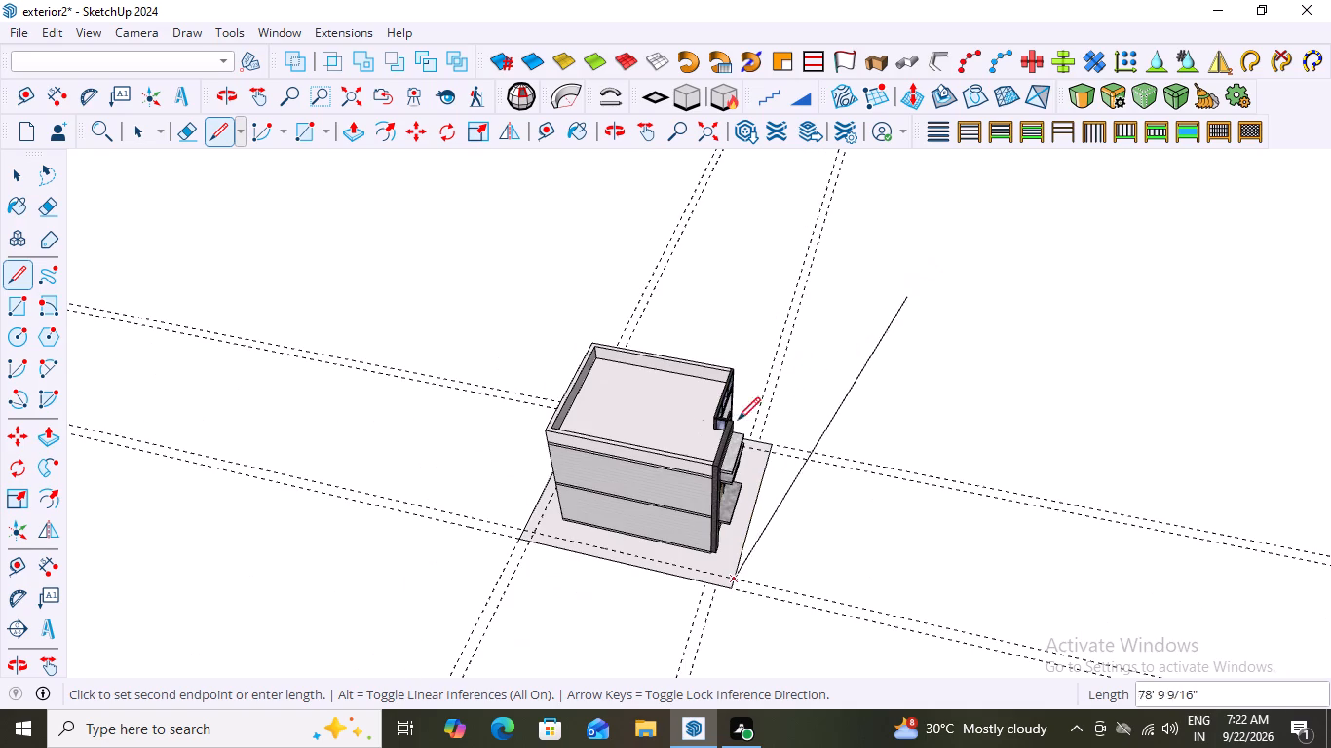
{"action": "scroll", "coordinate": [479, 536], "scroll_direction": "up", "scroll_amount": 10}
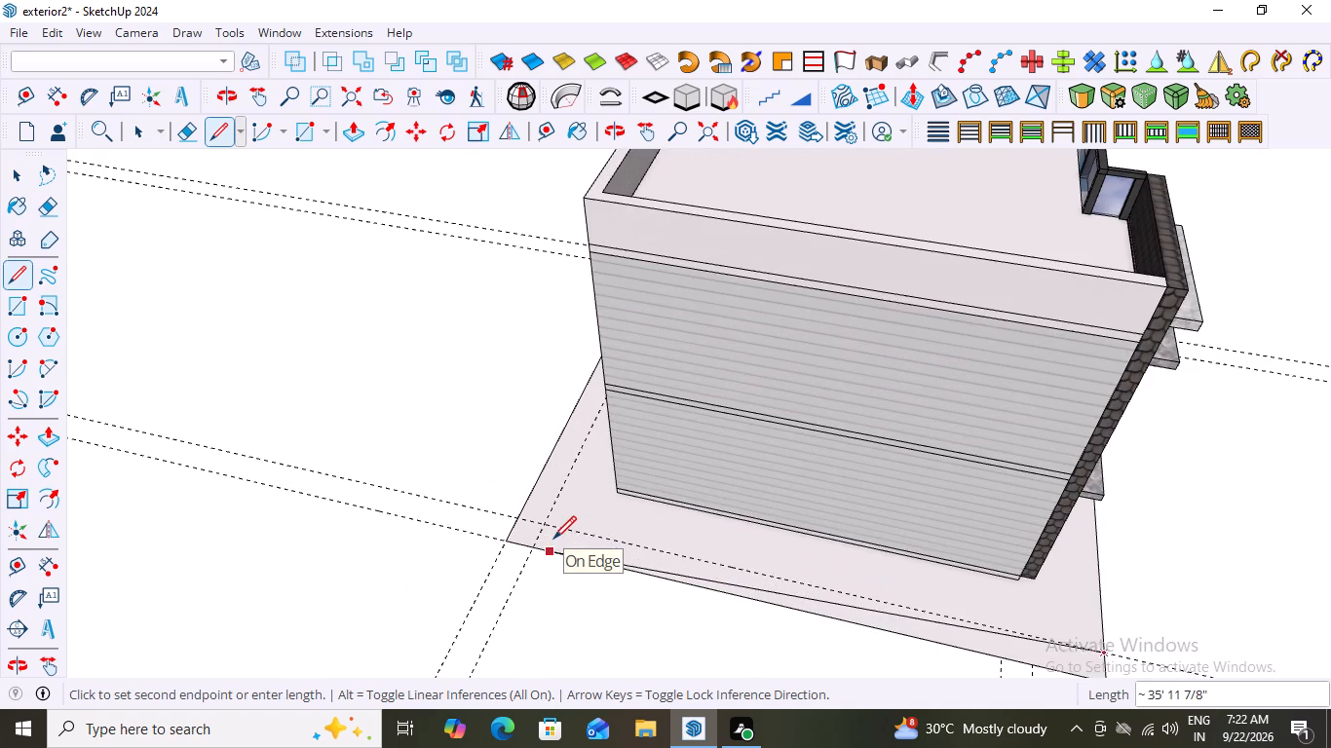
{"action": "scroll", "coordinate": [545, 555], "scroll_direction": "up", "scroll_amount": 7}
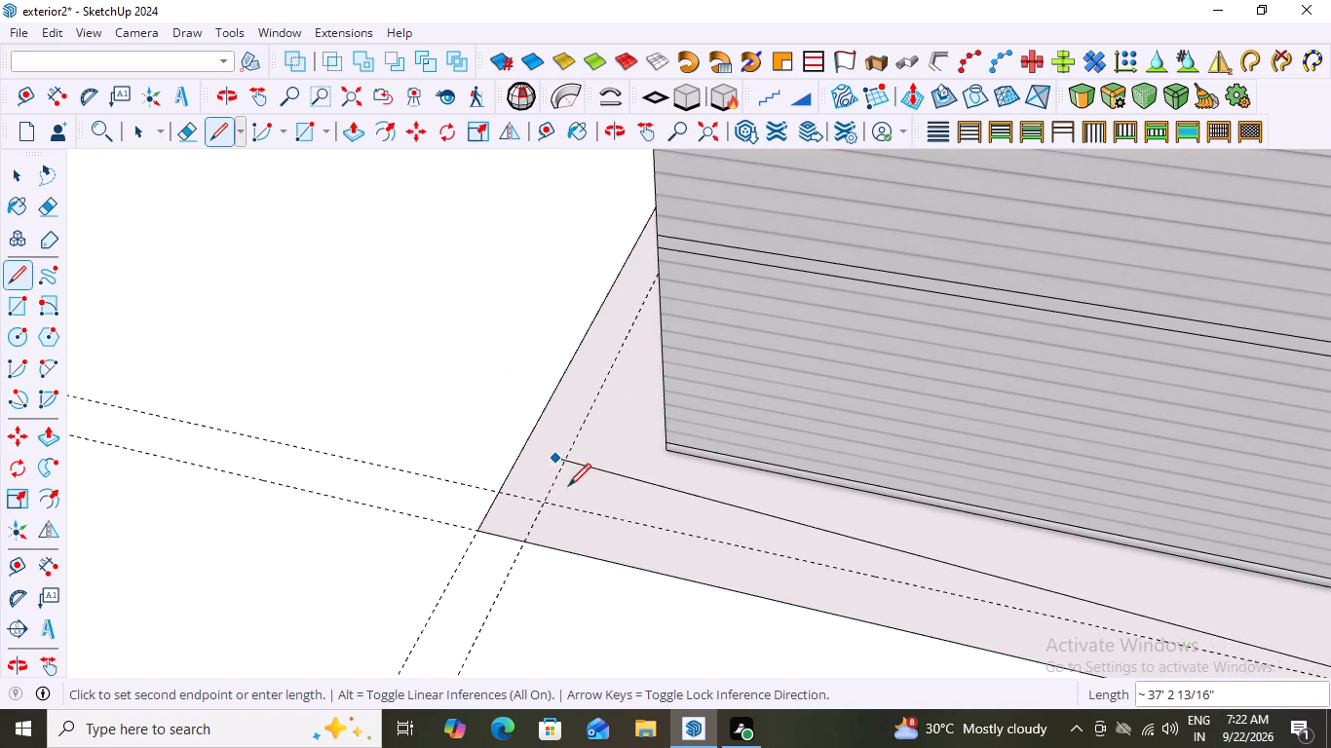
{"action": "left_click", "coordinate": [544, 504]}
Draw a 30' line behind the house along the inner rear guide to its intersection with the porch-side inner guide.
{"action": "scroll", "coordinate": [449, 498], "scroll_direction": "down", "scroll_amount": 2}
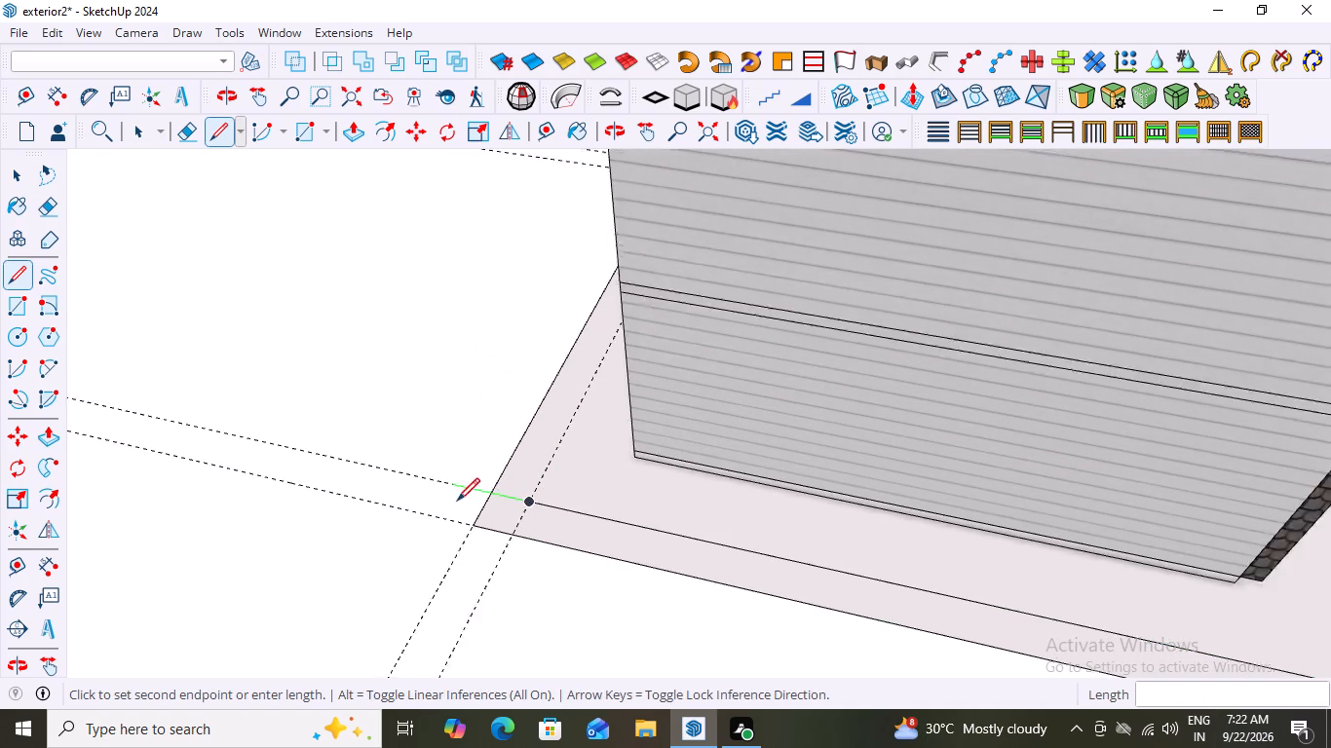
{"action": "scroll", "coordinate": [457, 501], "scroll_direction": "down", "scroll_amount": 12}
{"action": "middle_click_drag", "start_coordinate": [529, 518], "coordinate": [1113, 549]}
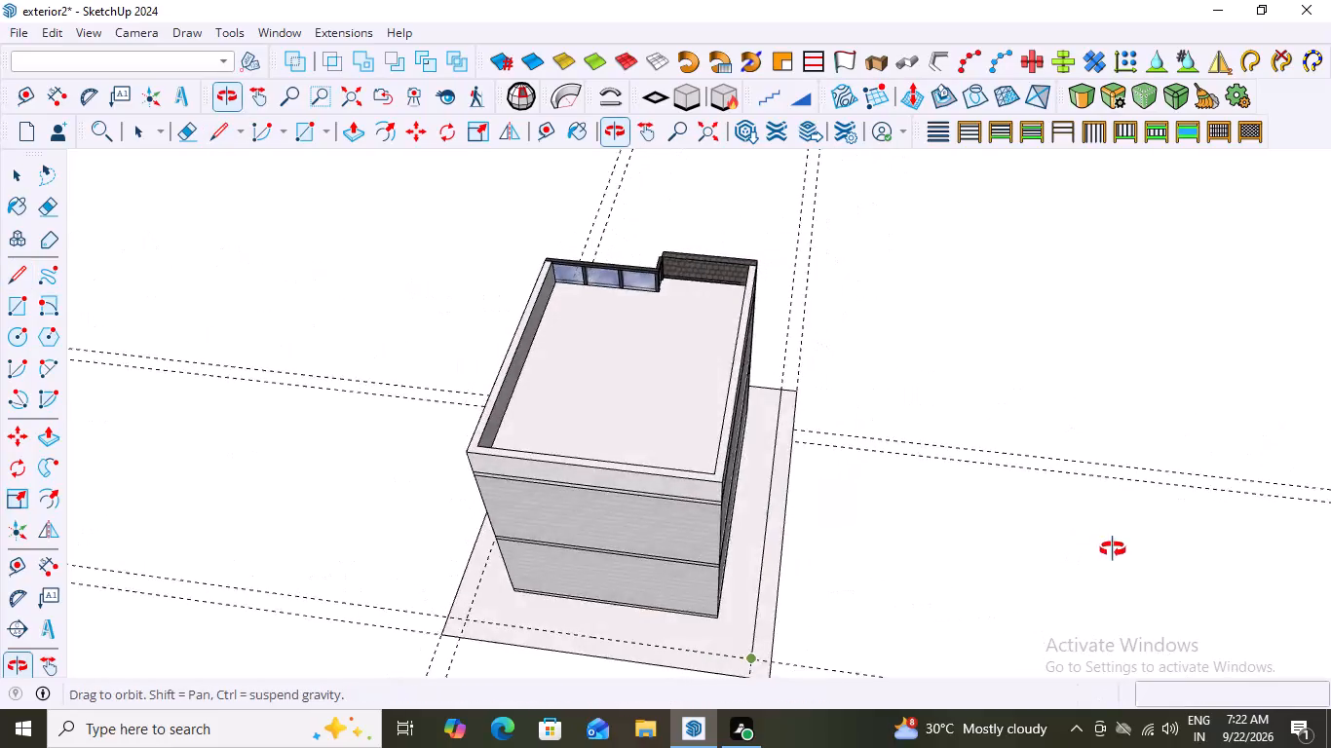
{"action": "middle_click_drag", "start_coordinate": [1113, 549], "coordinate": [1117, 546]}
{"action": "scroll", "coordinate": [466, 636], "scroll_direction": "up", "scroll_amount": 3}
{"action": "scroll", "coordinate": [493, 604], "scroll_direction": "down", "scroll_amount": 4}
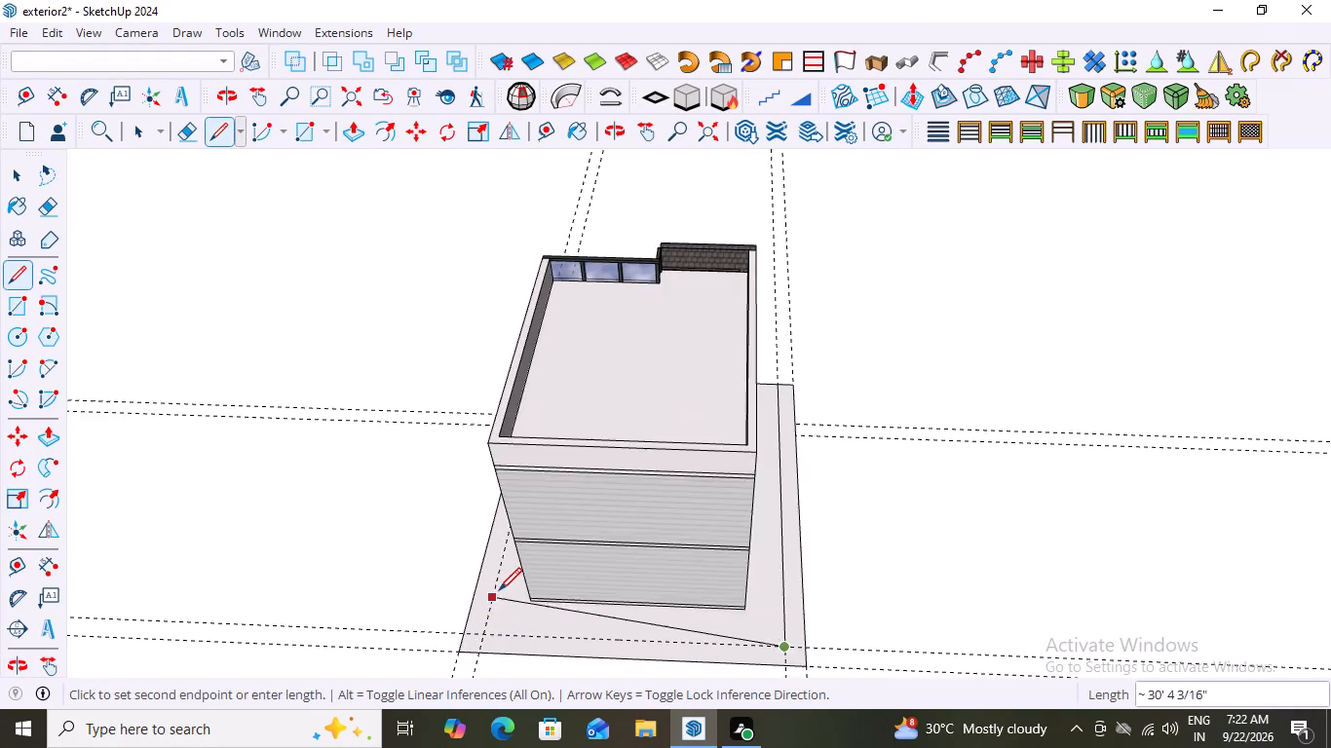
{"action": "scroll", "coordinate": [499, 590], "scroll_direction": "down", "scroll_amount": 4}
{"action": "scroll", "coordinate": [472, 645], "scroll_direction": "up", "scroll_amount": 13}
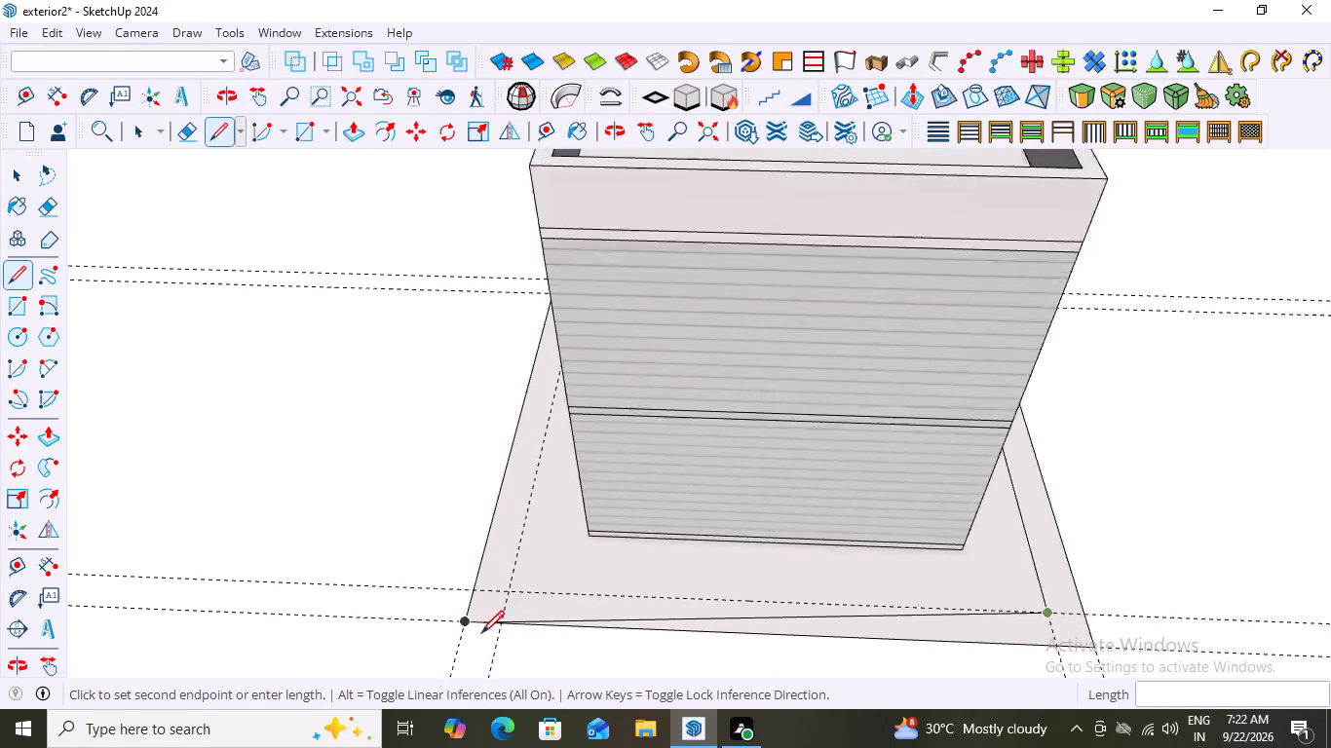
{"action": "scroll", "coordinate": [481, 633], "scroll_direction": "up", "scroll_amount": 4}
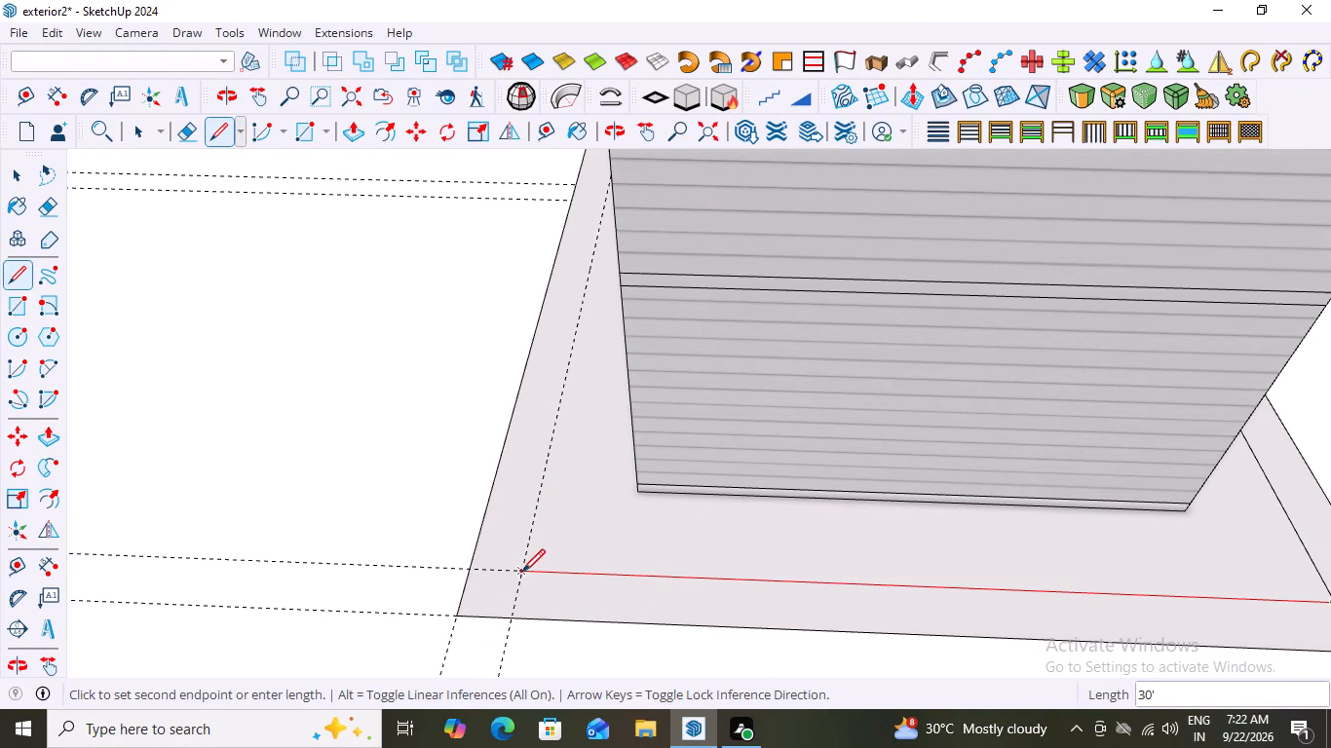
{"action": "left_click", "coordinate": [520, 571]}
Draw the porch-side inner line, about 37' 2" long, along the inner guide to the plot's front edge.
{"action": "scroll", "coordinate": [518, 485], "scroll_direction": "down", "scroll_amount": 5}
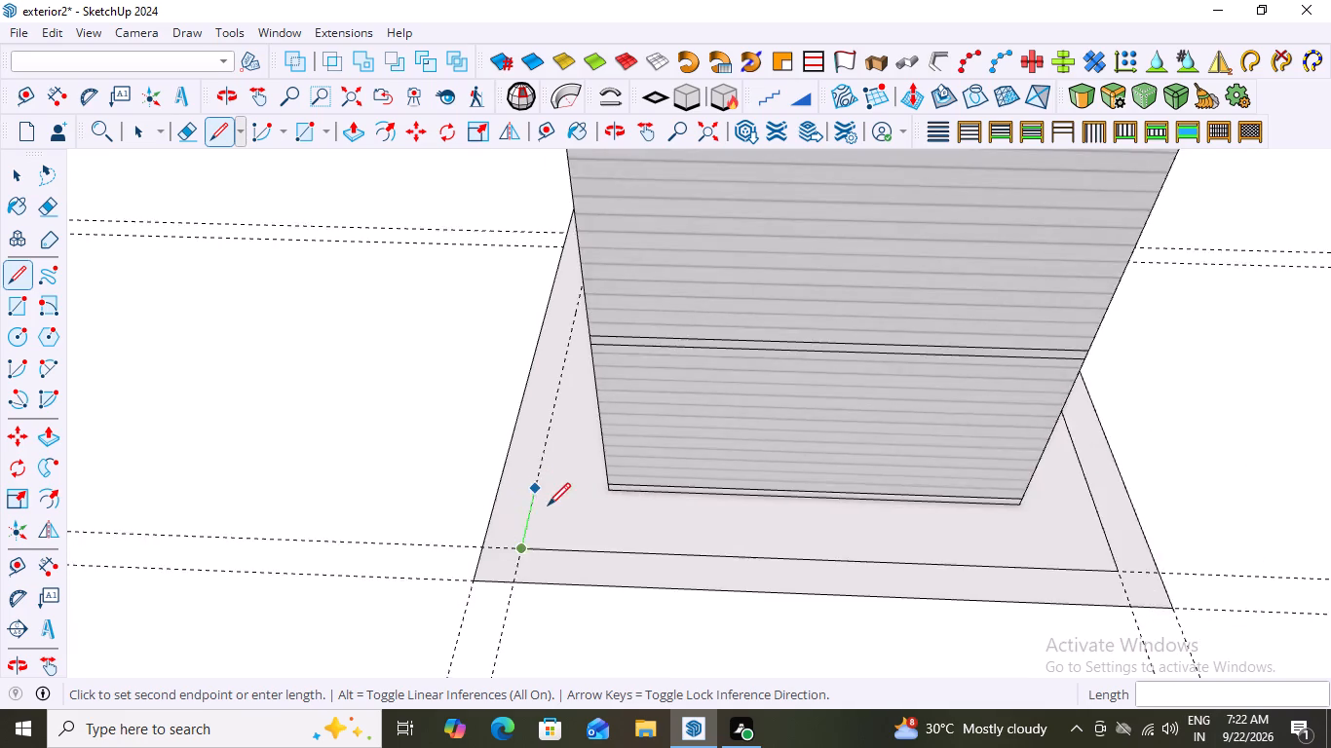
{"action": "scroll", "coordinate": [548, 505], "scroll_direction": "down", "scroll_amount": 8}
{"action": "middle_click_drag", "start_coordinate": [508, 475], "coordinate": [1065, 460]}
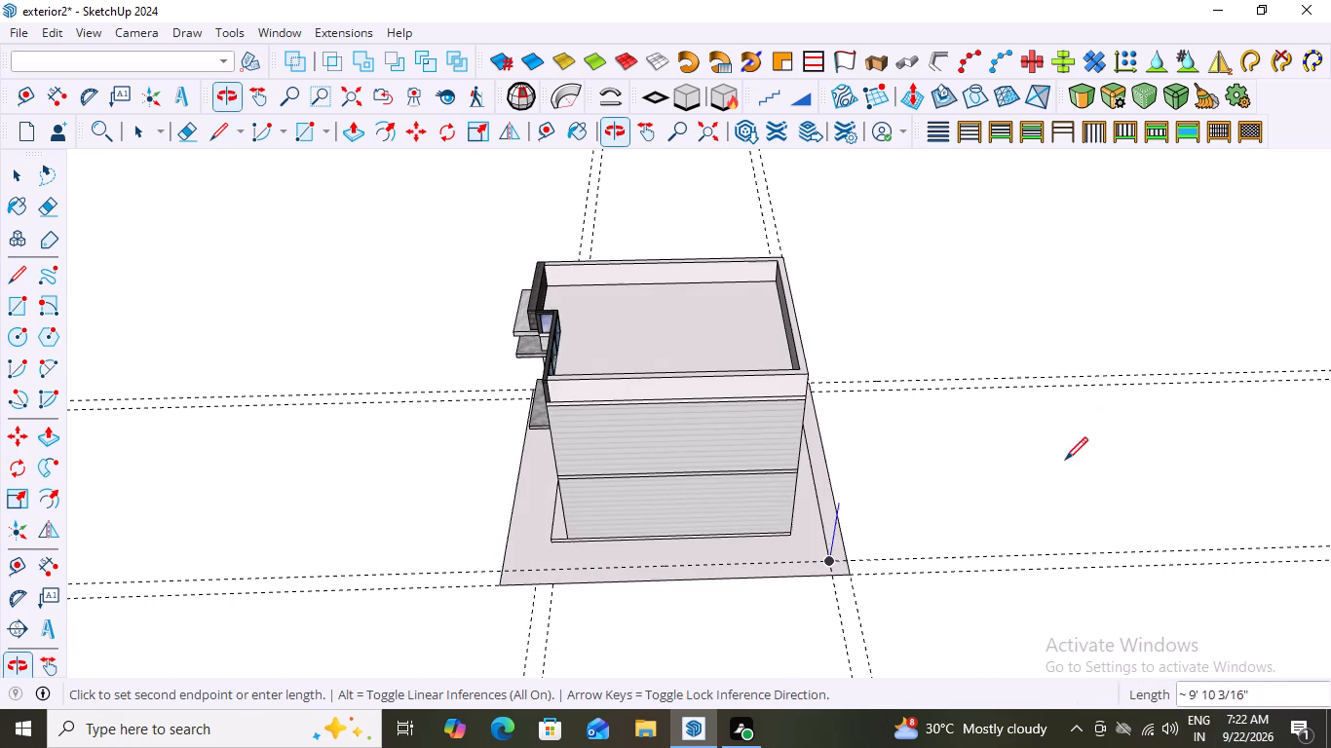
{"action": "scroll", "coordinate": [522, 592], "scroll_direction": "up", "scroll_amount": 13}
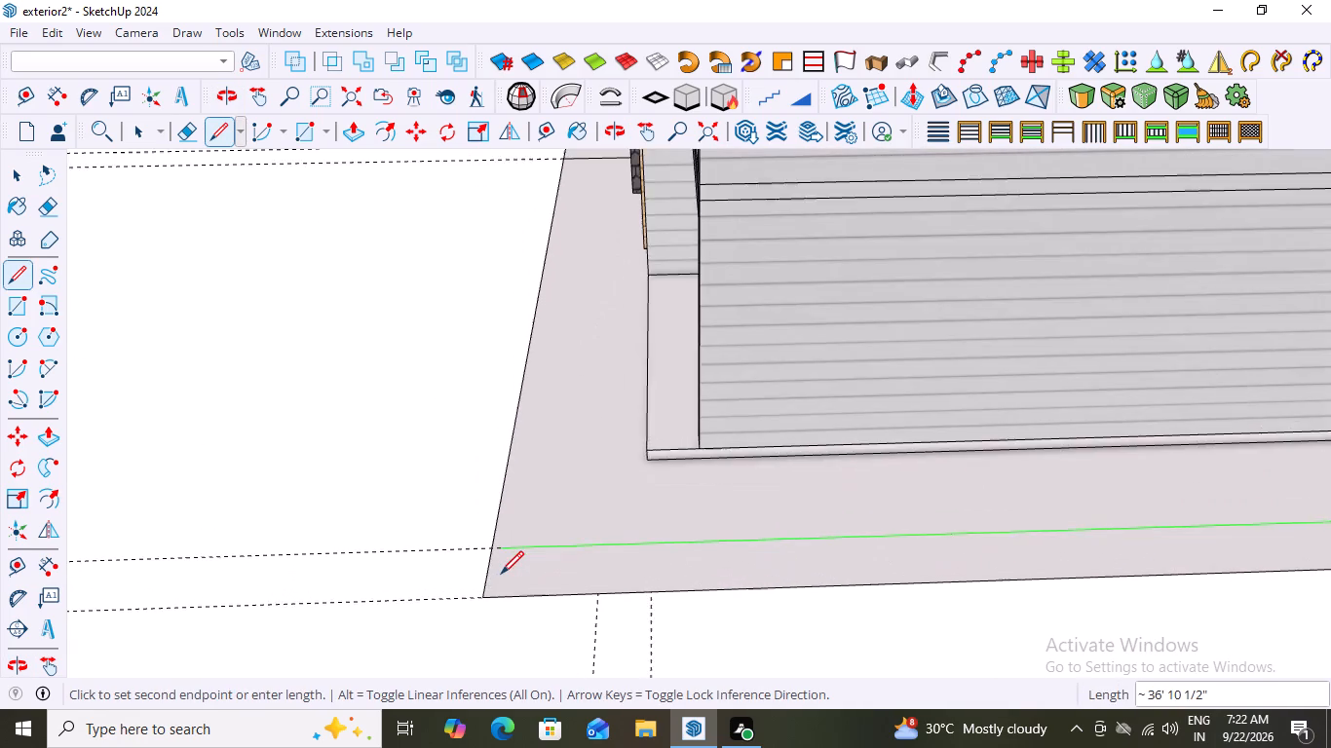
{"action": "scroll", "coordinate": [501, 574], "scroll_direction": "up", "scroll_amount": 3}
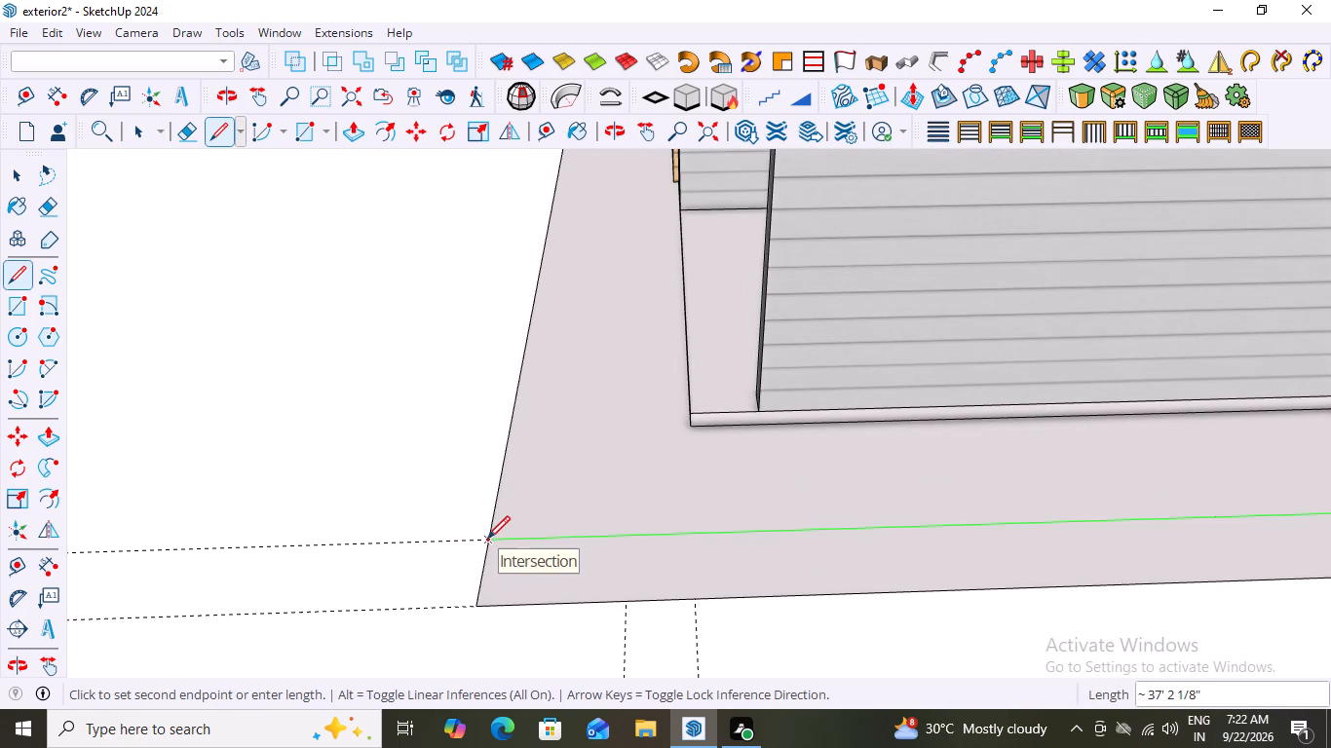
{"action": "left_click", "coordinate": [487, 541]}
{"action": "key", "text": "space"}
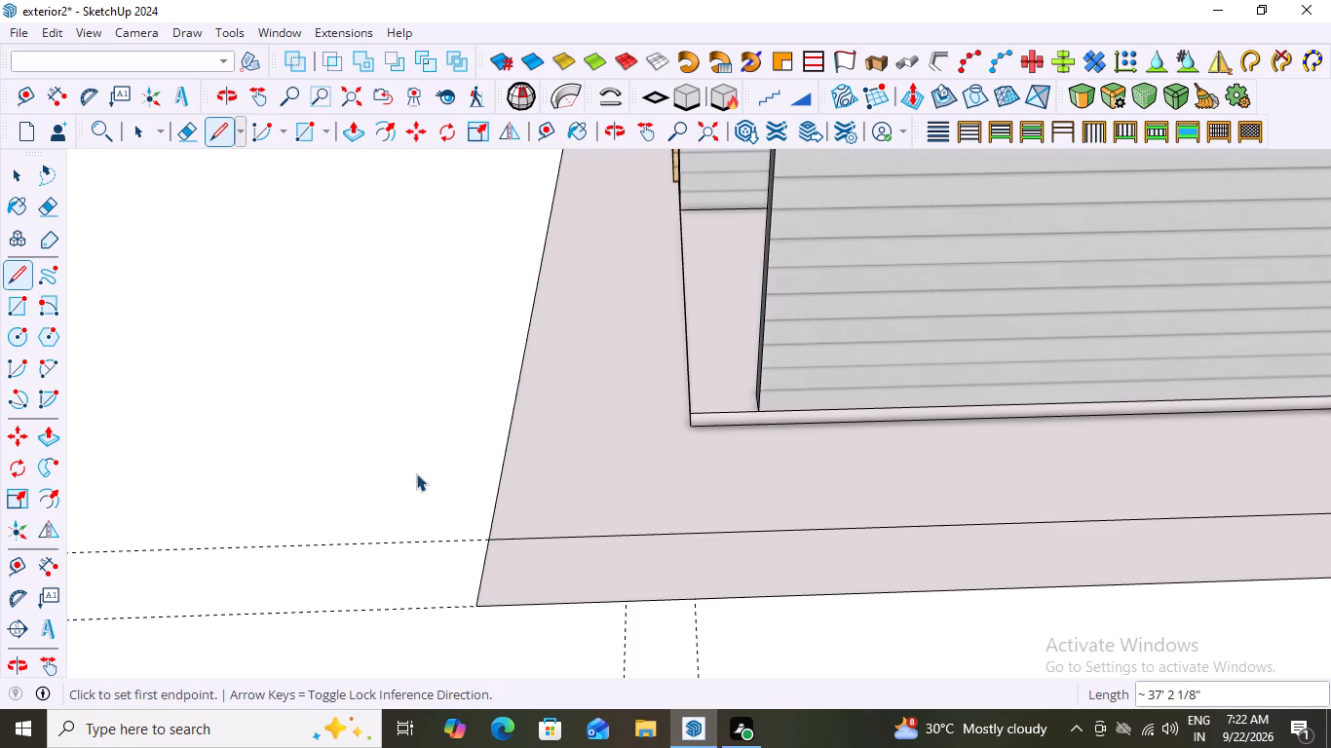
{"action": "scroll", "coordinate": [404, 461], "scroll_direction": "down", "scroll_amount": 17}
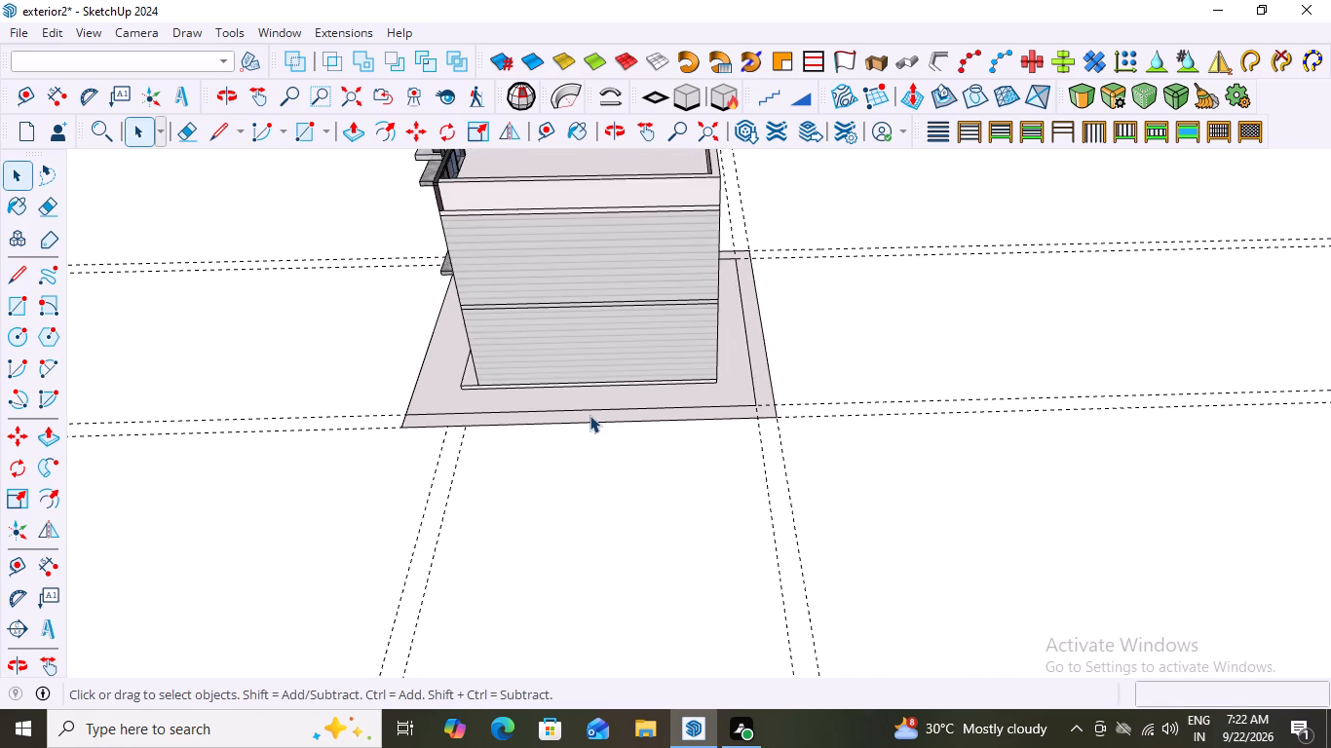
Push/Pull the U-shaped border strip around the plot up to a height of 10' as the boundary wall.
{"action": "double_click", "coordinate": [589, 415]}
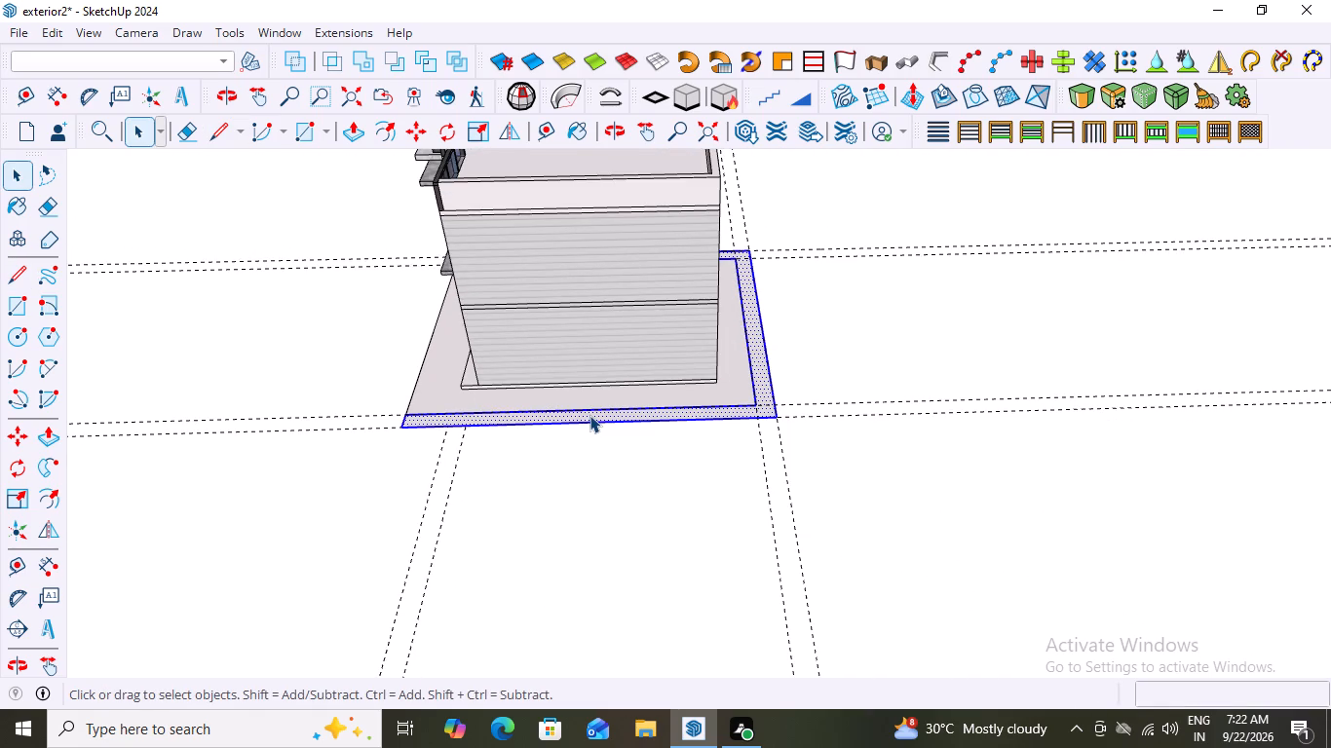
{"action": "key", "text": "p"}
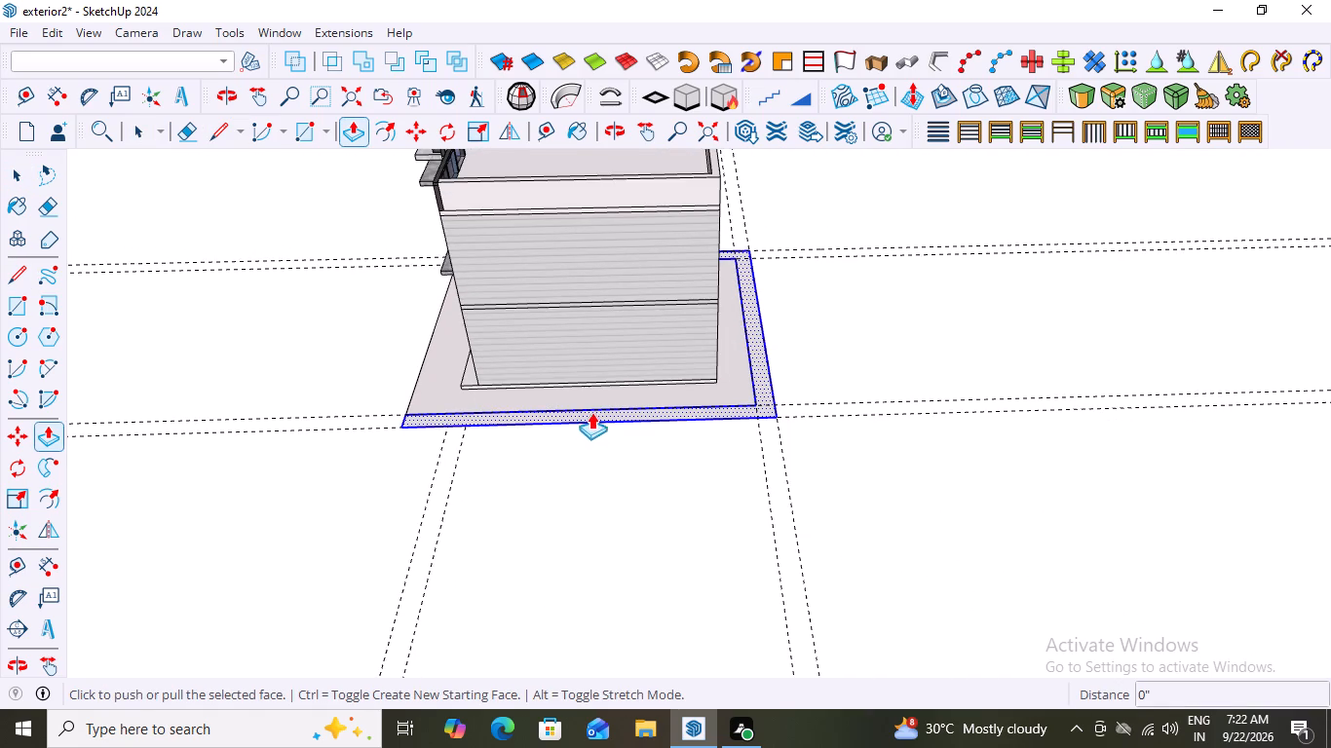
{"action": "left_click", "coordinate": [595, 404]}
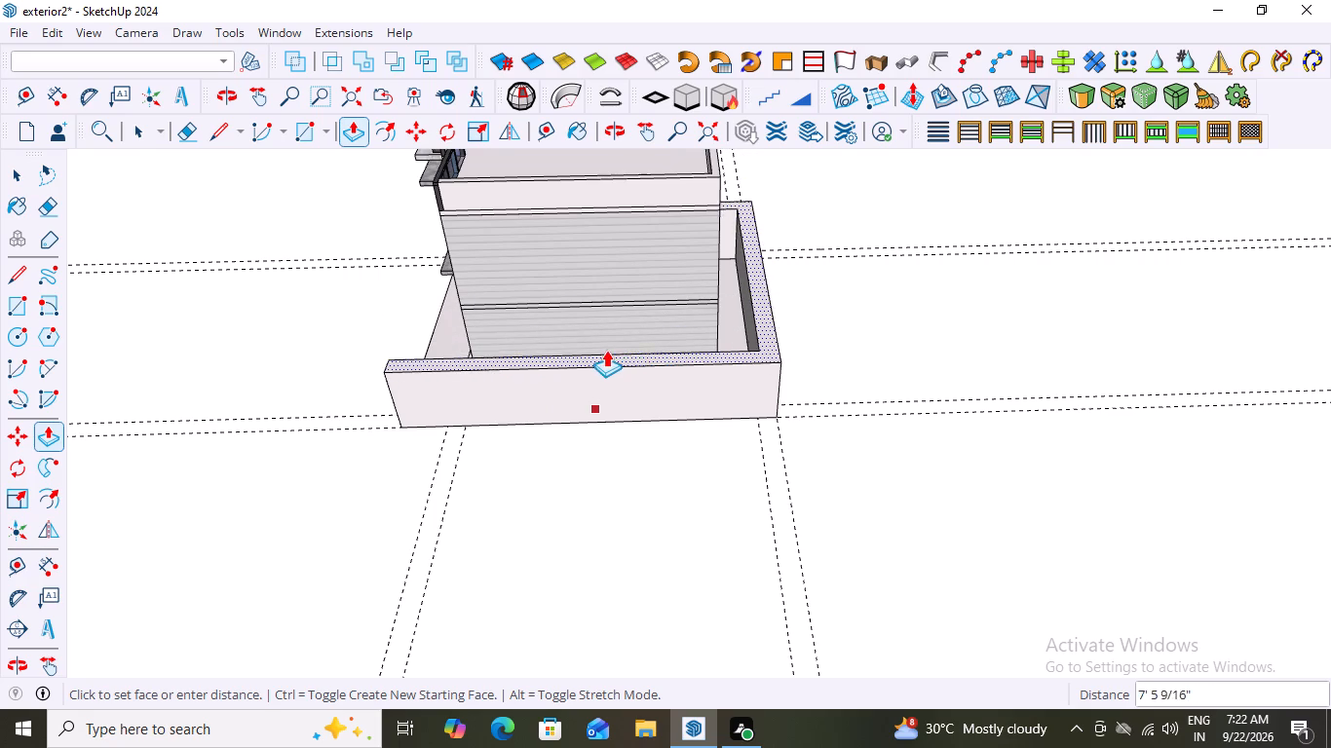
{"action": "middle_click_drag", "start_coordinate": [606, 349], "coordinate": [1179, 257]}
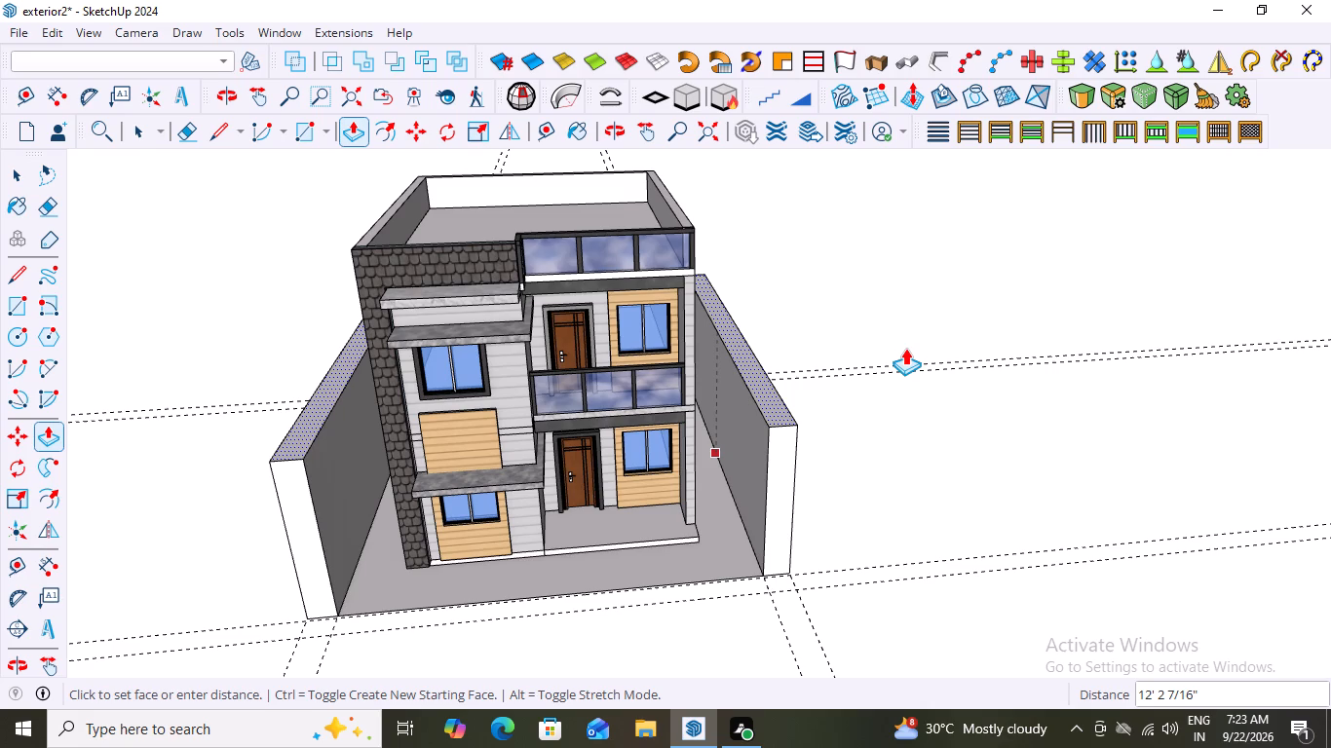
{"action": "scroll", "coordinate": [905, 348], "scroll_direction": "down", "scroll_amount": 5}
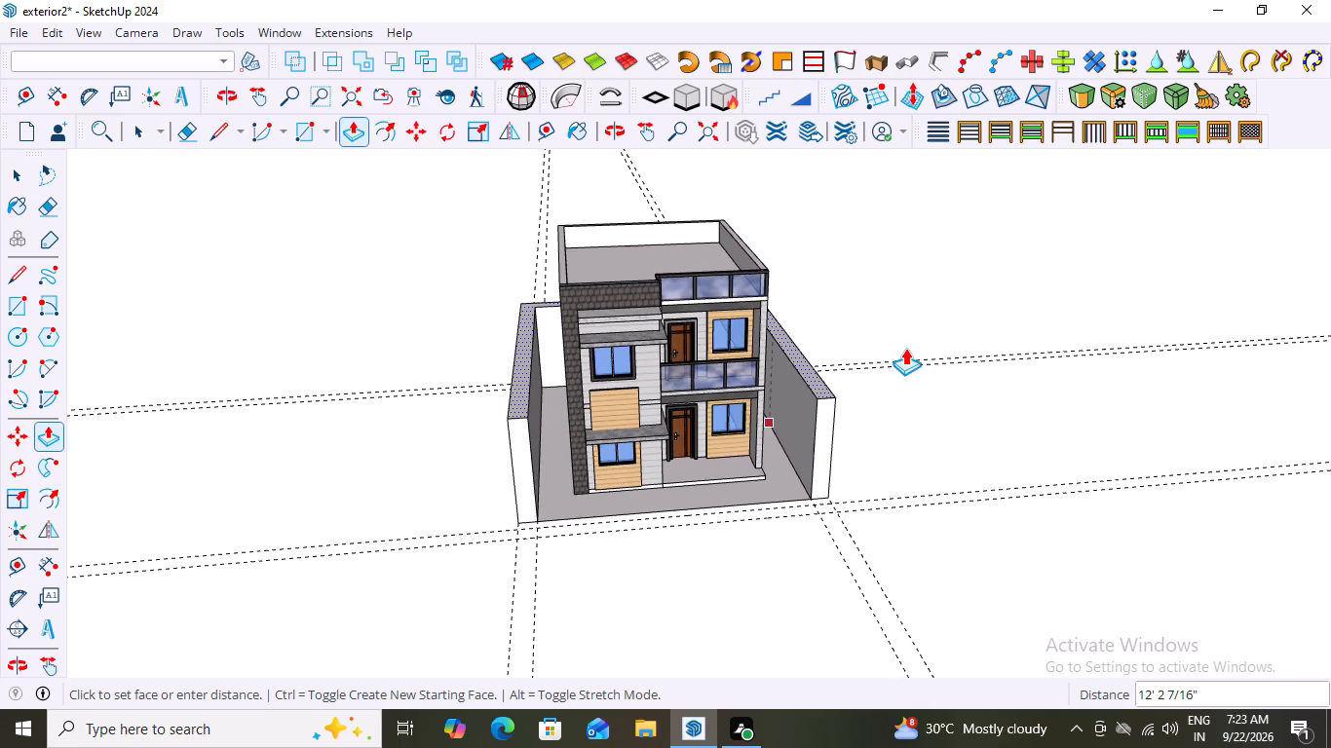
{"action": "middle_click_drag", "start_coordinate": [905, 348], "coordinate": [874, 340]}
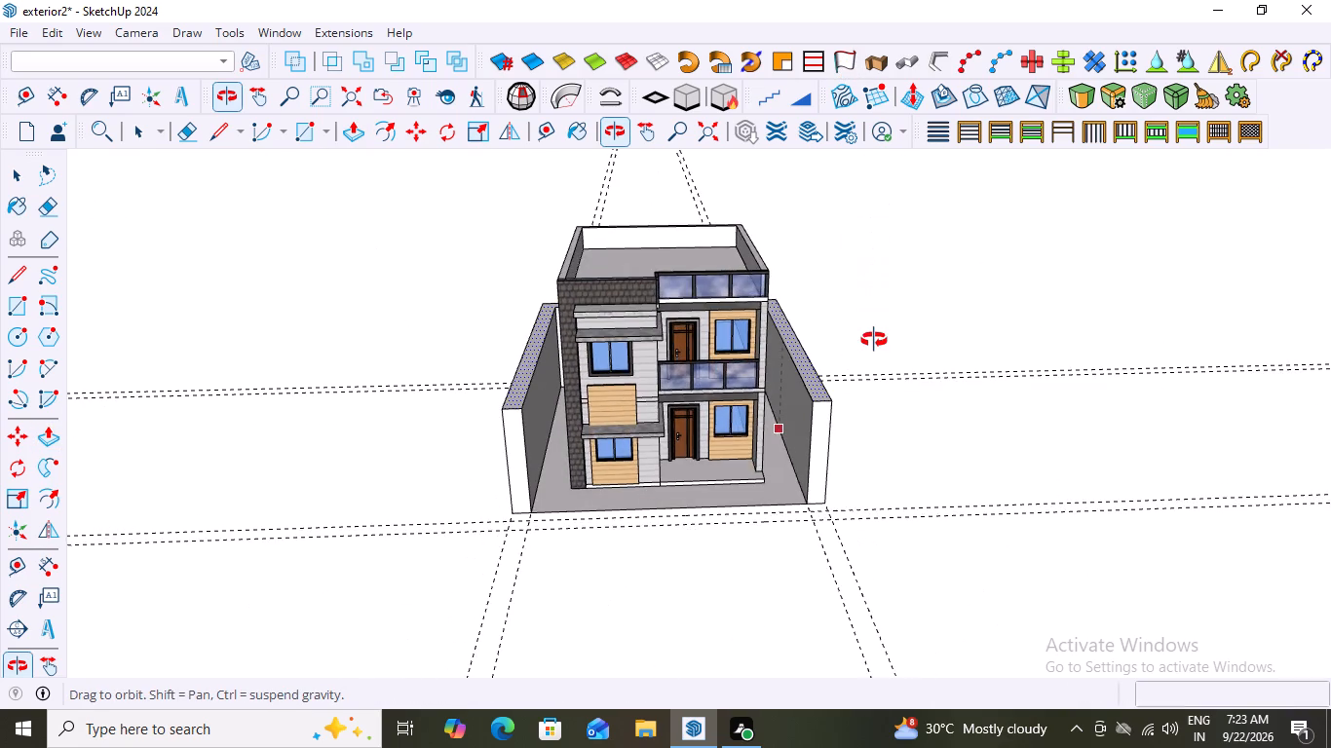
{"action": "middle_click_drag", "start_coordinate": [874, 340], "coordinate": [866, 206]}
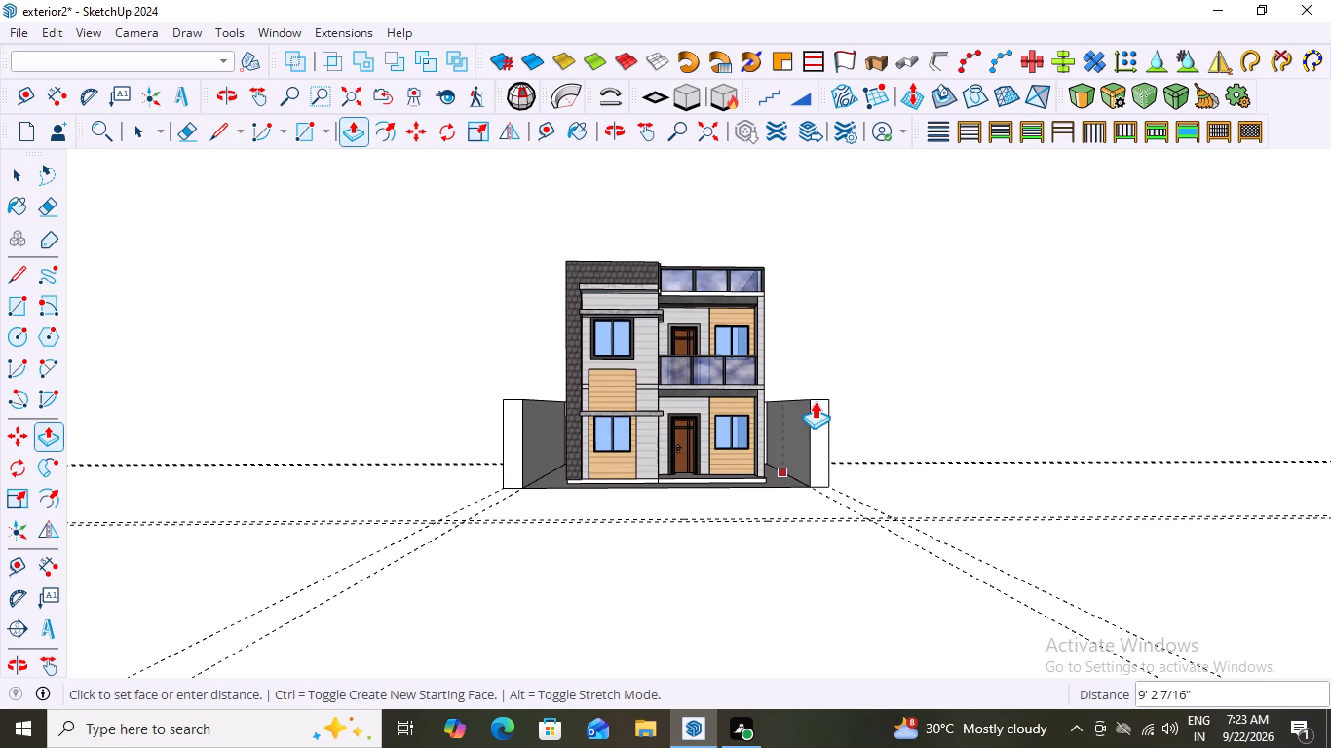
{"action": "type", "text": "10'"}
{"action": "key", "text": "Return"}
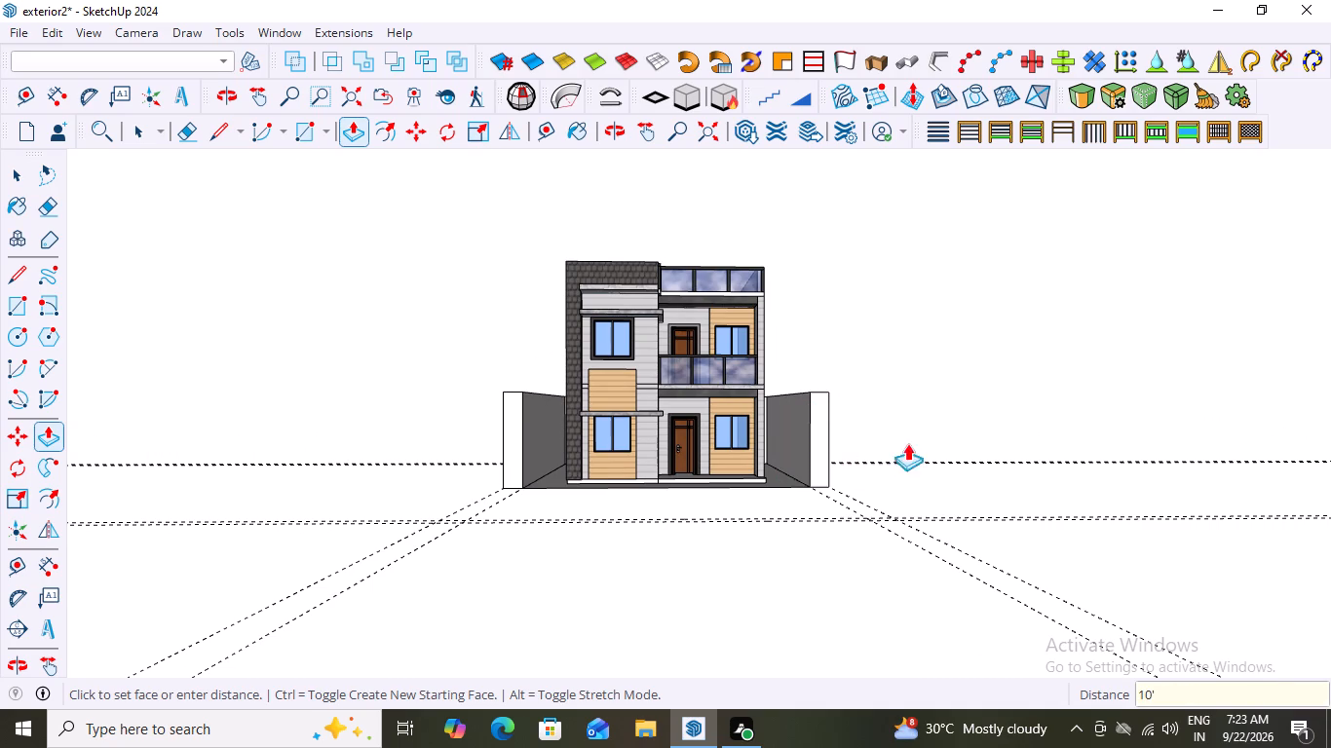
Examine the raised boundary wall and the plot base from the front, both sides and underneath.
{"action": "middle_click_drag", "start_coordinate": [916, 438], "coordinate": [838, 465]}
{"action": "scroll", "coordinate": [916, 443], "scroll_direction": "down", "scroll_amount": 1}
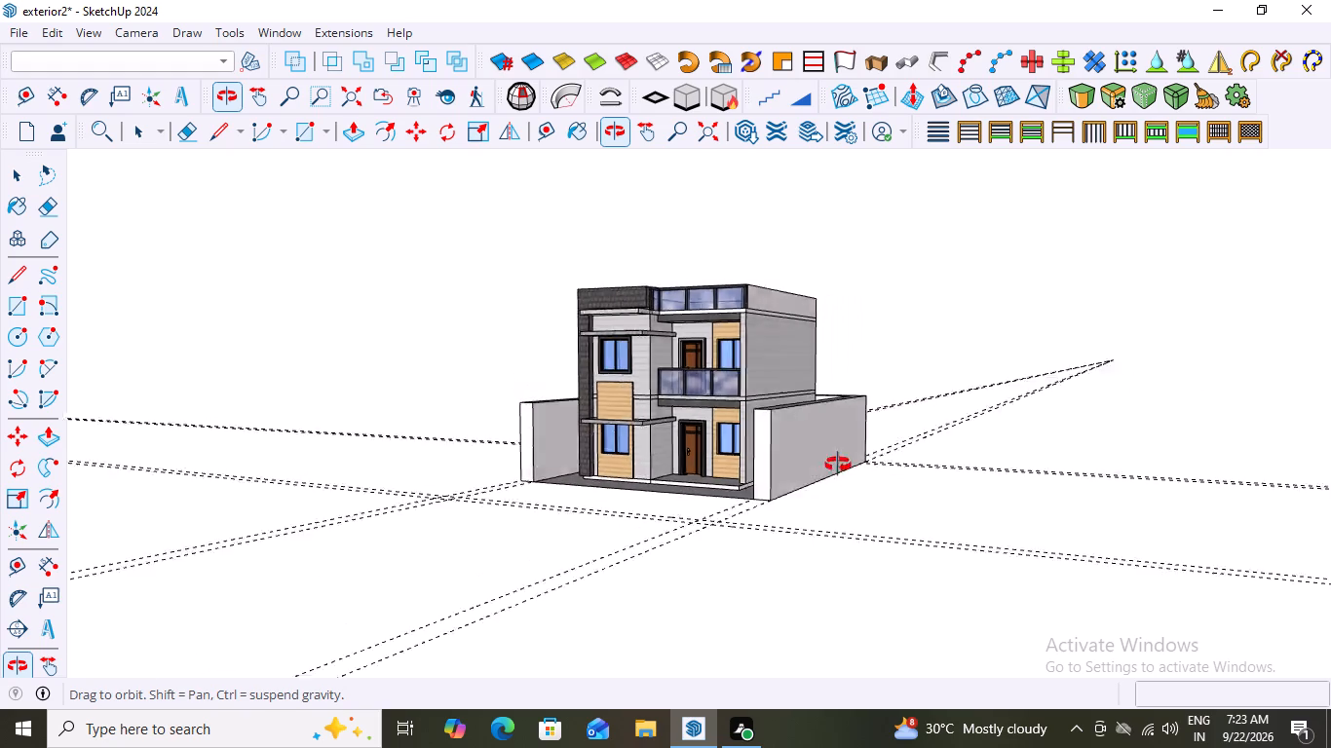
{"action": "middle_click_drag", "start_coordinate": [838, 465], "coordinate": [1043, 142]}
{"action": "scroll", "coordinate": [977, 297], "scroll_direction": "down", "scroll_amount": 3}
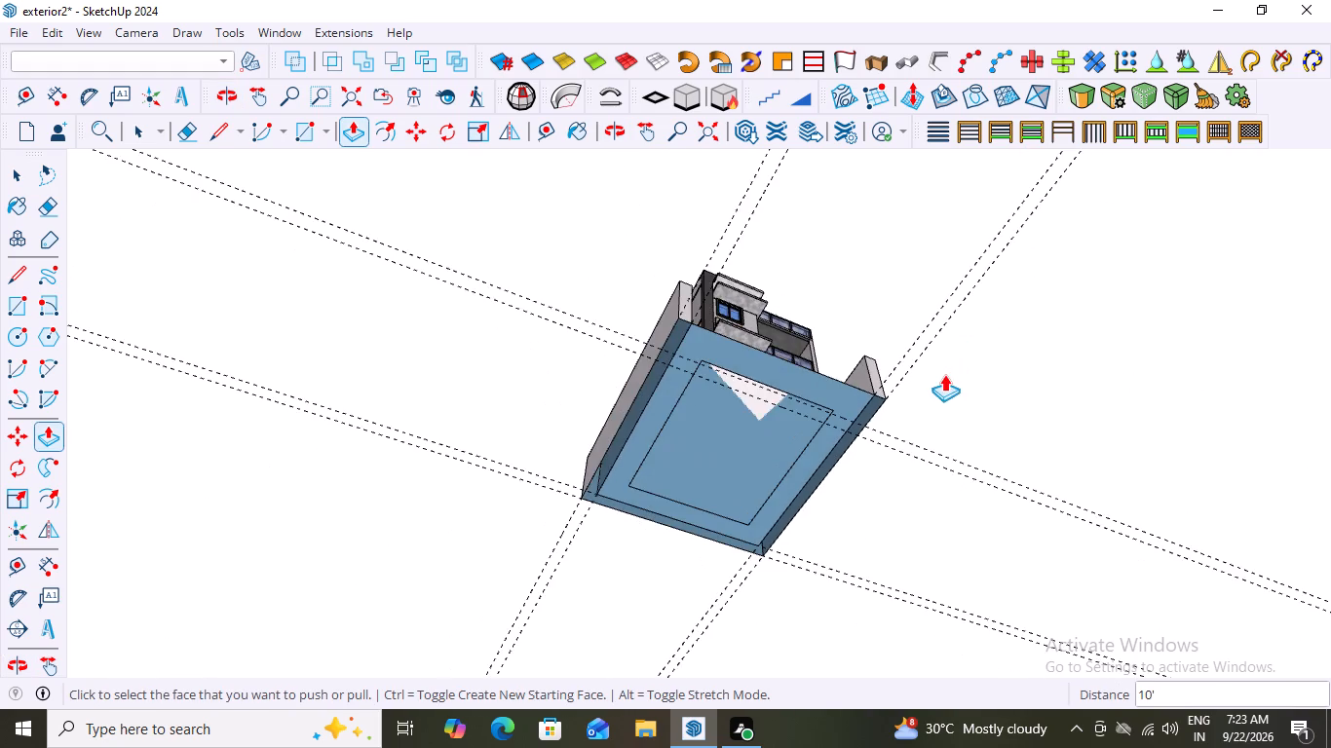
{"action": "scroll", "coordinate": [939, 386], "scroll_direction": "down", "scroll_amount": 3}
{"action": "middle_click_drag", "start_coordinate": [943, 393], "coordinate": [733, 671]}
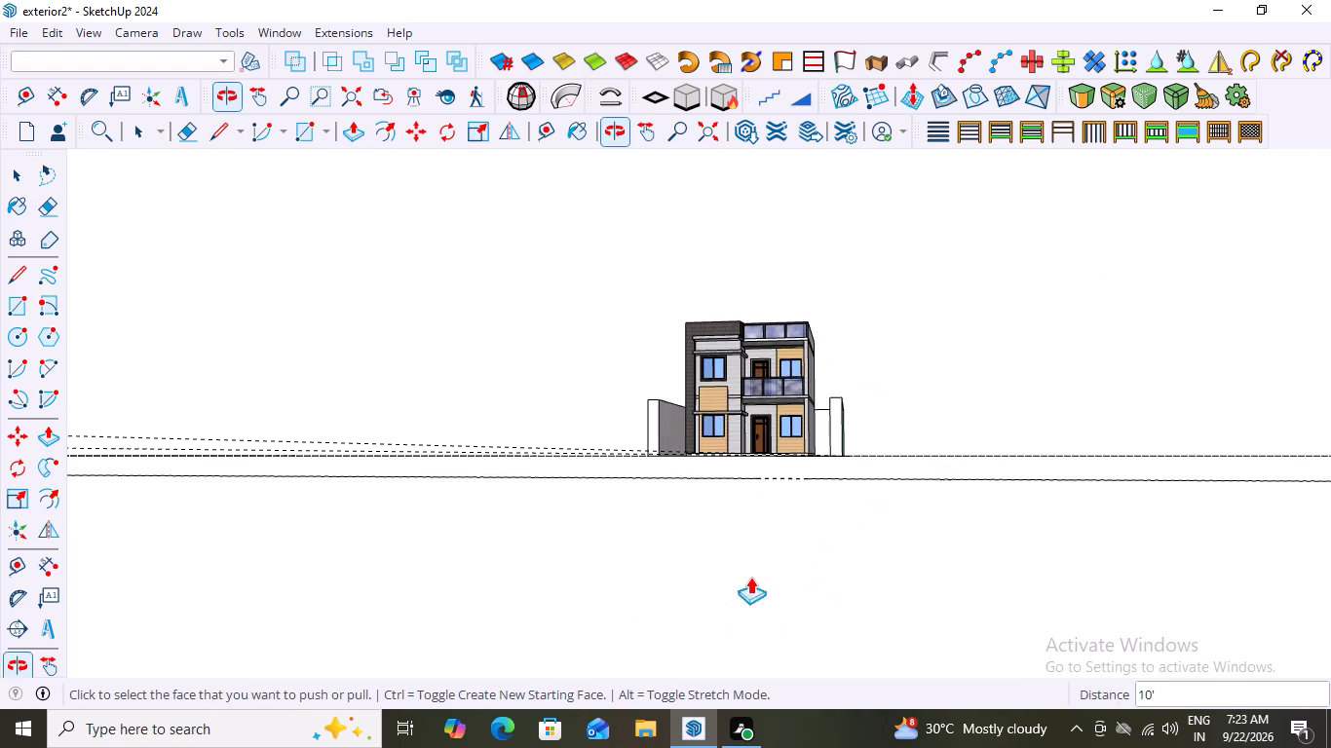
{"action": "middle_click_drag", "start_coordinate": [793, 480], "coordinate": [936, 156]}
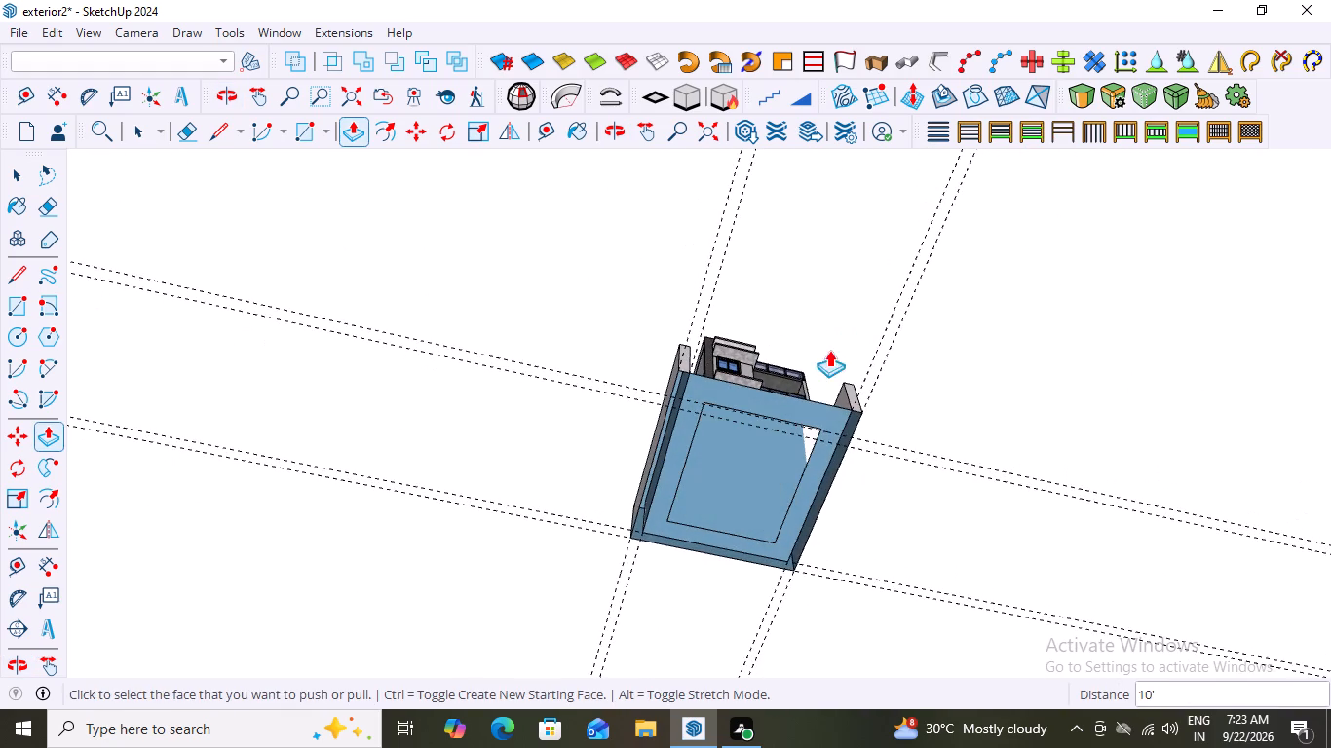
{"action": "scroll", "coordinate": [735, 442], "scroll_direction": "up", "scroll_amount": 2}
{"action": "middle_click_drag", "start_coordinate": [724, 441], "coordinate": [915, 586]}
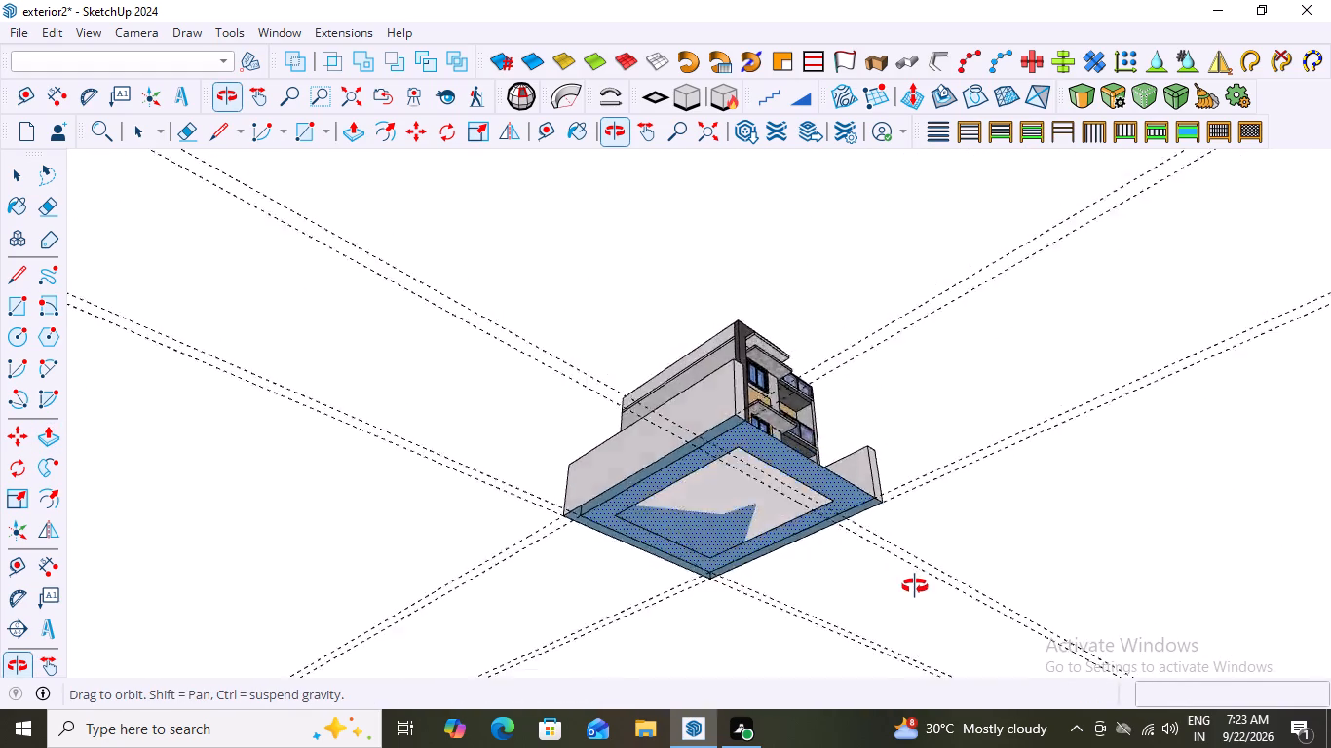
{"action": "middle_click_drag", "start_coordinate": [915, 586], "coordinate": [668, 407]}
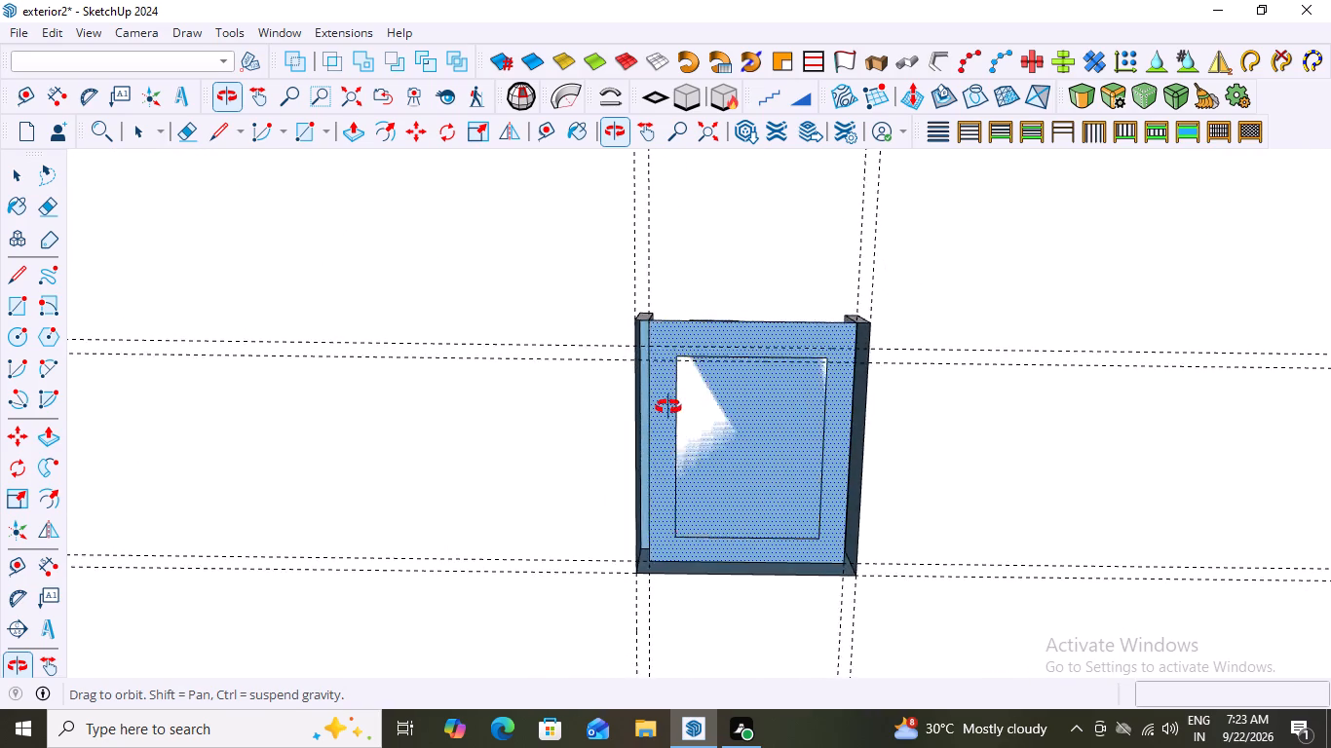
{"action": "middle_click_drag", "start_coordinate": [668, 407], "coordinate": [706, 691]}
{"action": "middle_click_drag", "start_coordinate": [914, 363], "coordinate": [895, 667]}
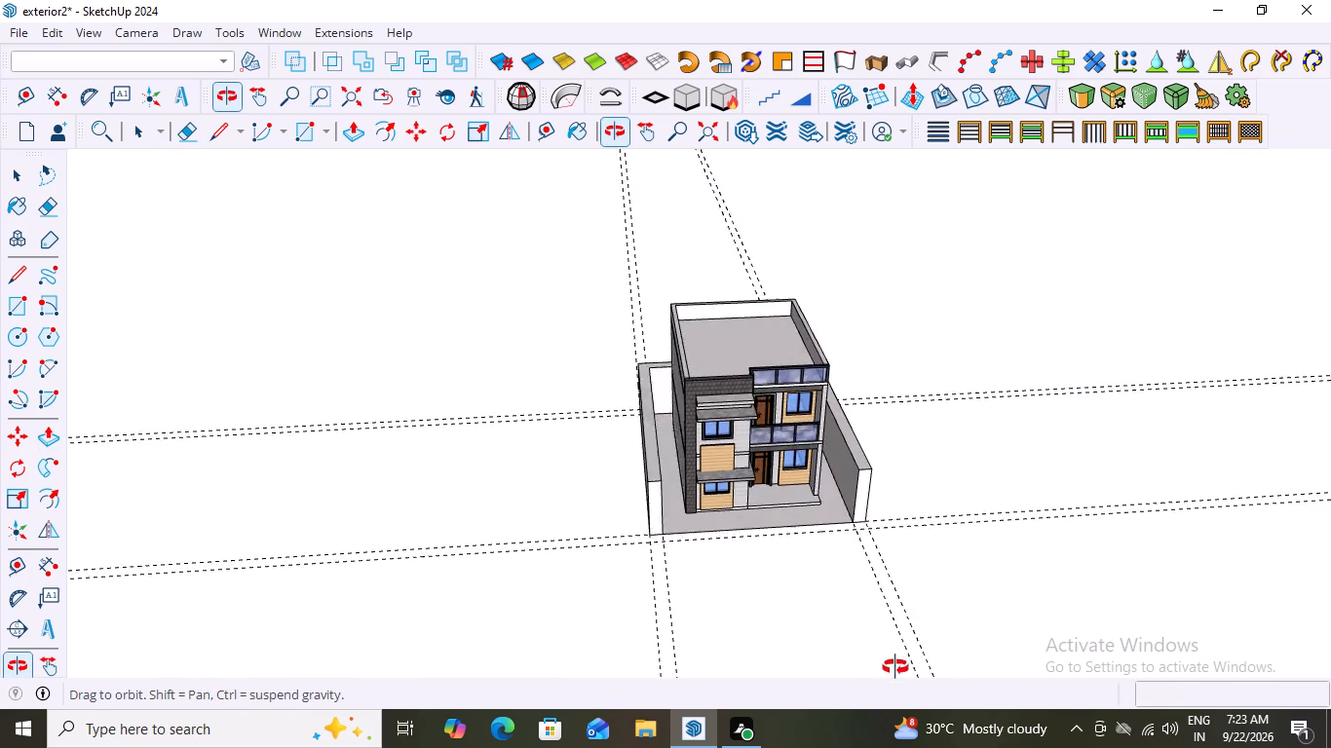
{"action": "middle_click_drag", "start_coordinate": [895, 667], "coordinate": [899, 669]}
{"action": "scroll", "coordinate": [940, 440], "scroll_direction": "up", "scroll_amount": 3}
{"action": "scroll", "coordinate": [629, 569], "scroll_direction": "up", "scroll_amount": 2}
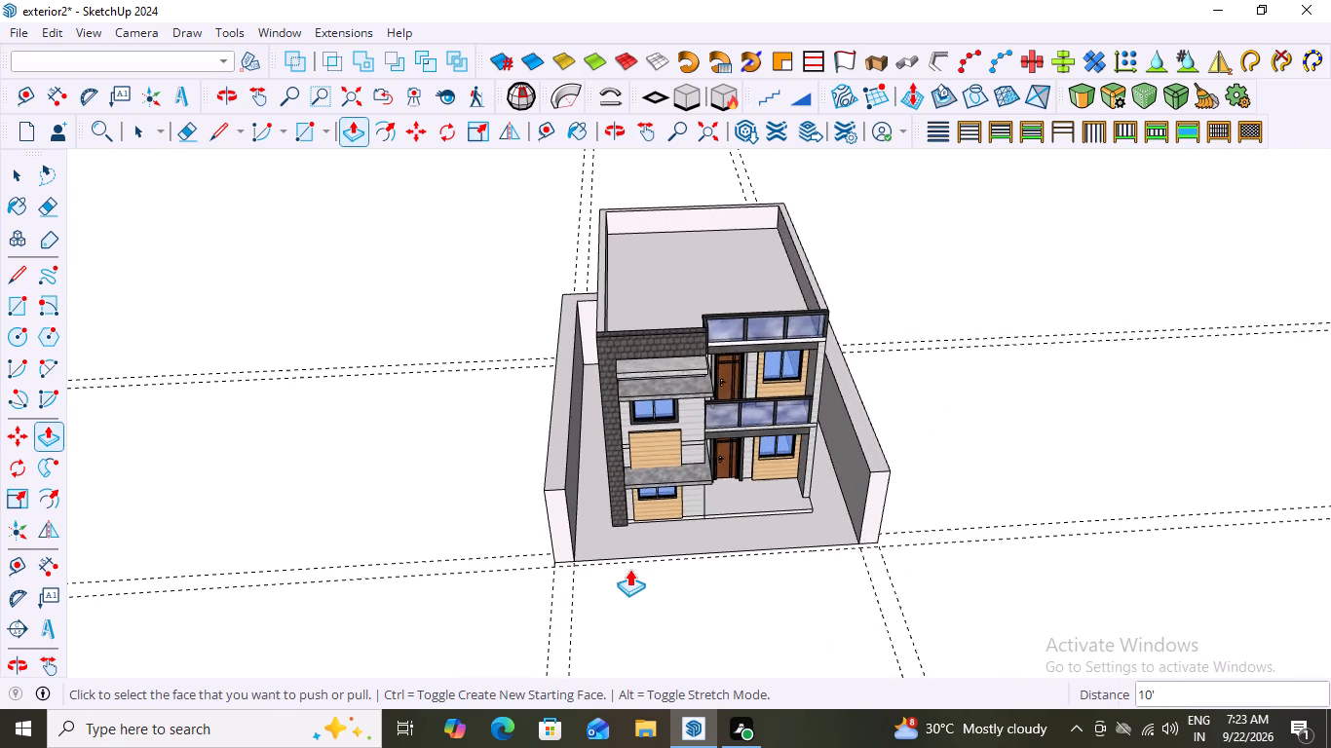
{"action": "scroll", "coordinate": [629, 569], "scroll_direction": "up", "scroll_amount": 3}
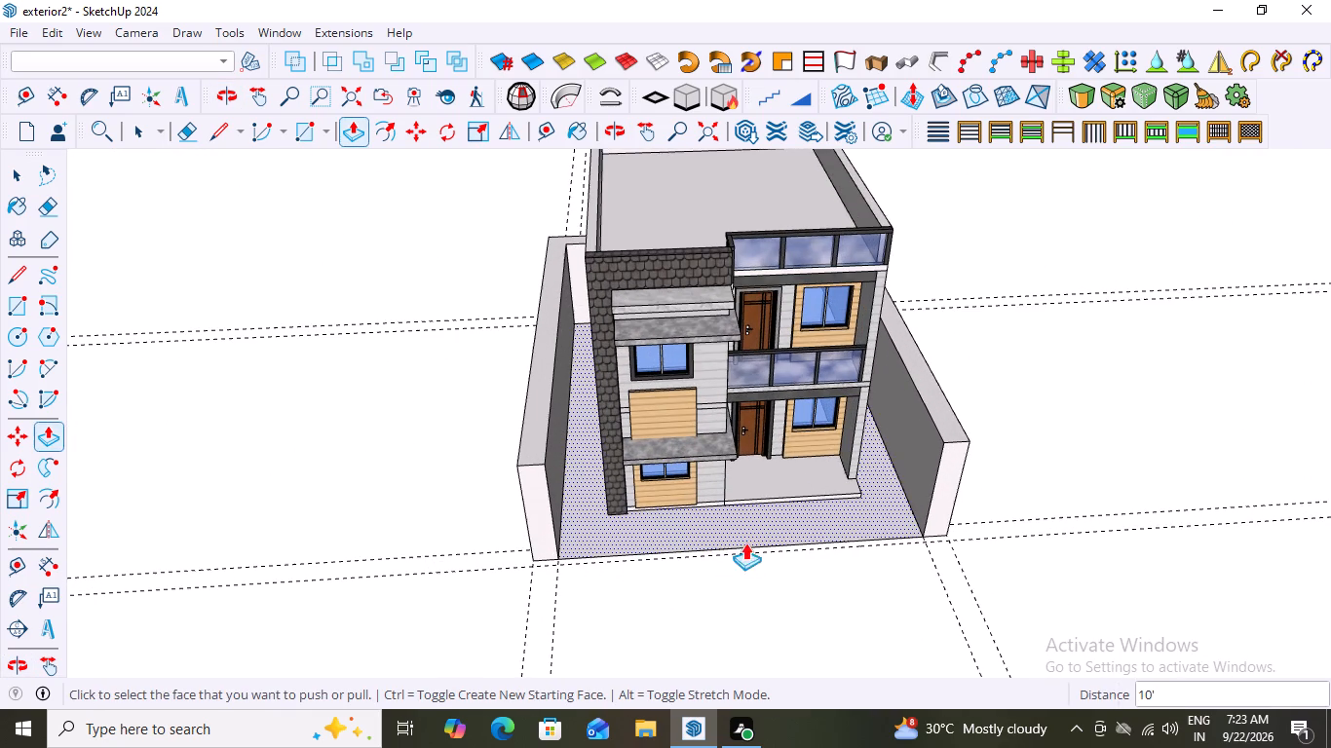
{"action": "middle_click_drag", "start_coordinate": [745, 542], "coordinate": [531, 537]}
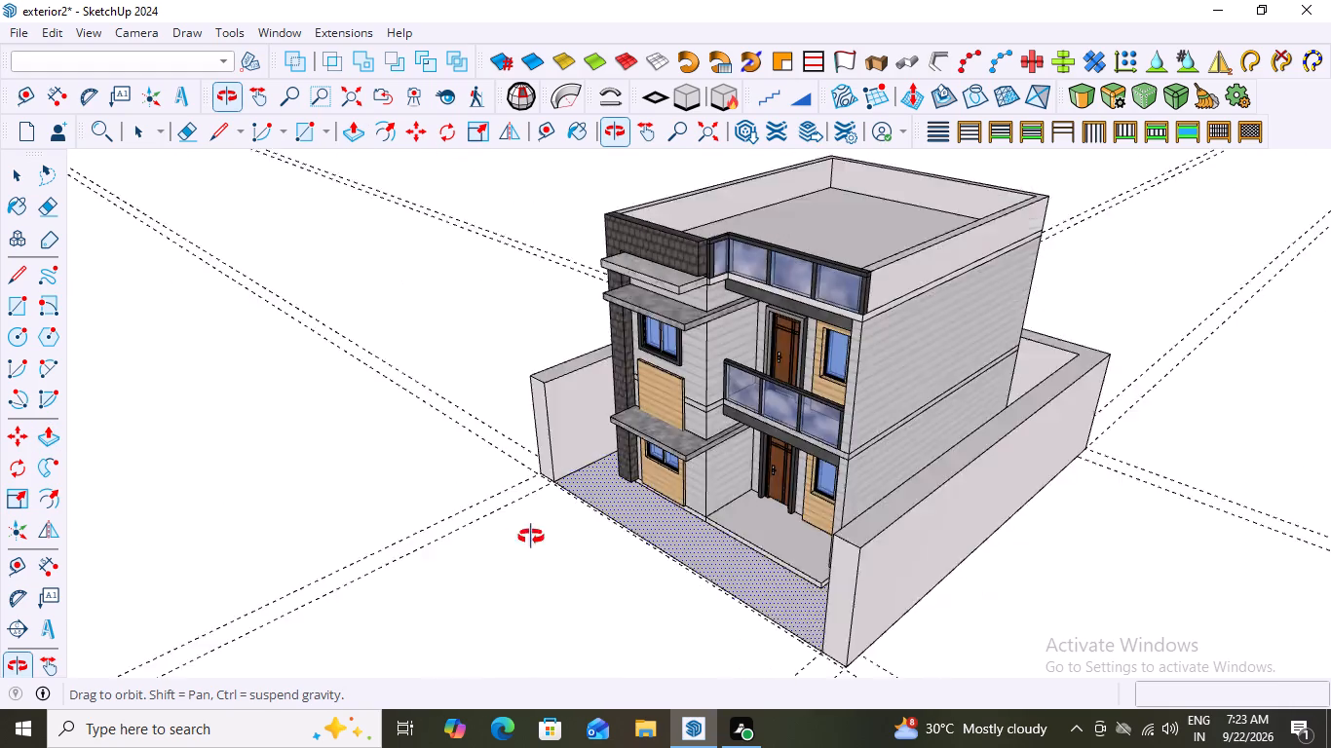
{"action": "middle_click_drag", "start_coordinate": [531, 537], "coordinate": [863, 534]}
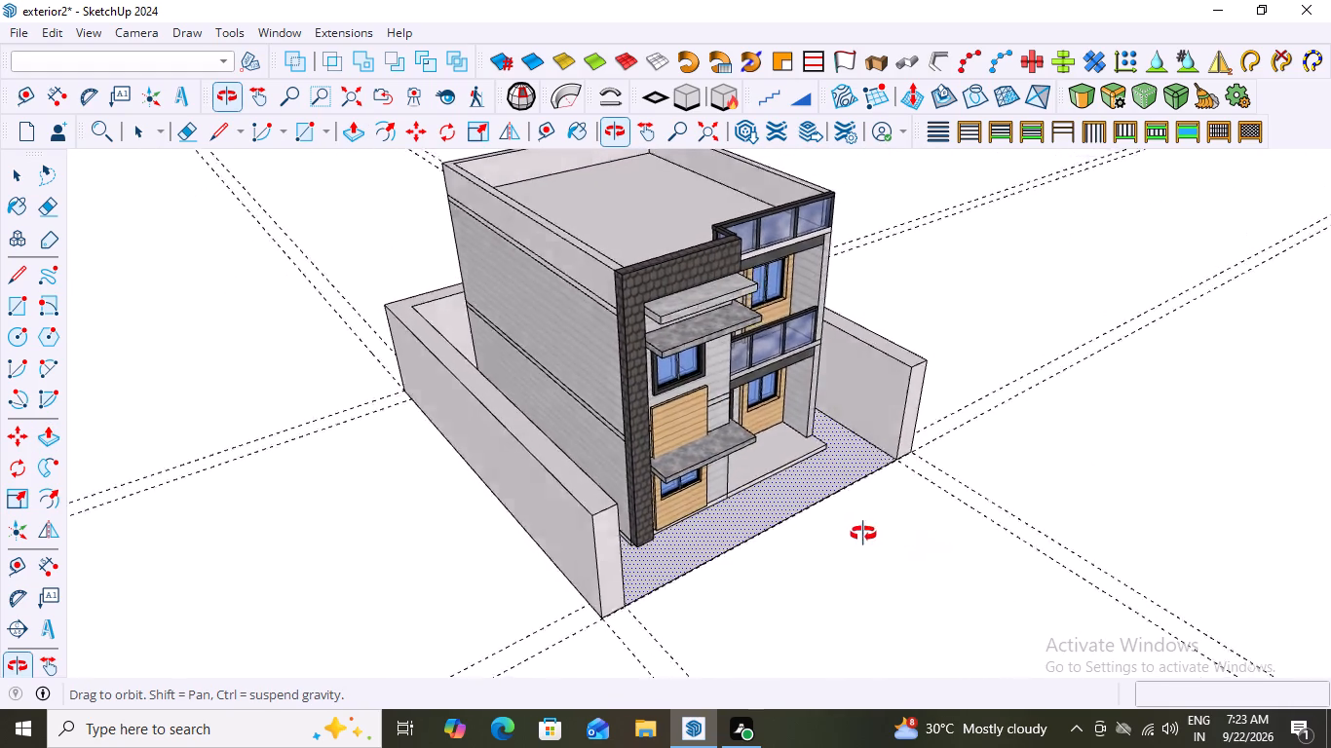
{"action": "middle_click_drag", "start_coordinate": [863, 534], "coordinate": [746, 567]}
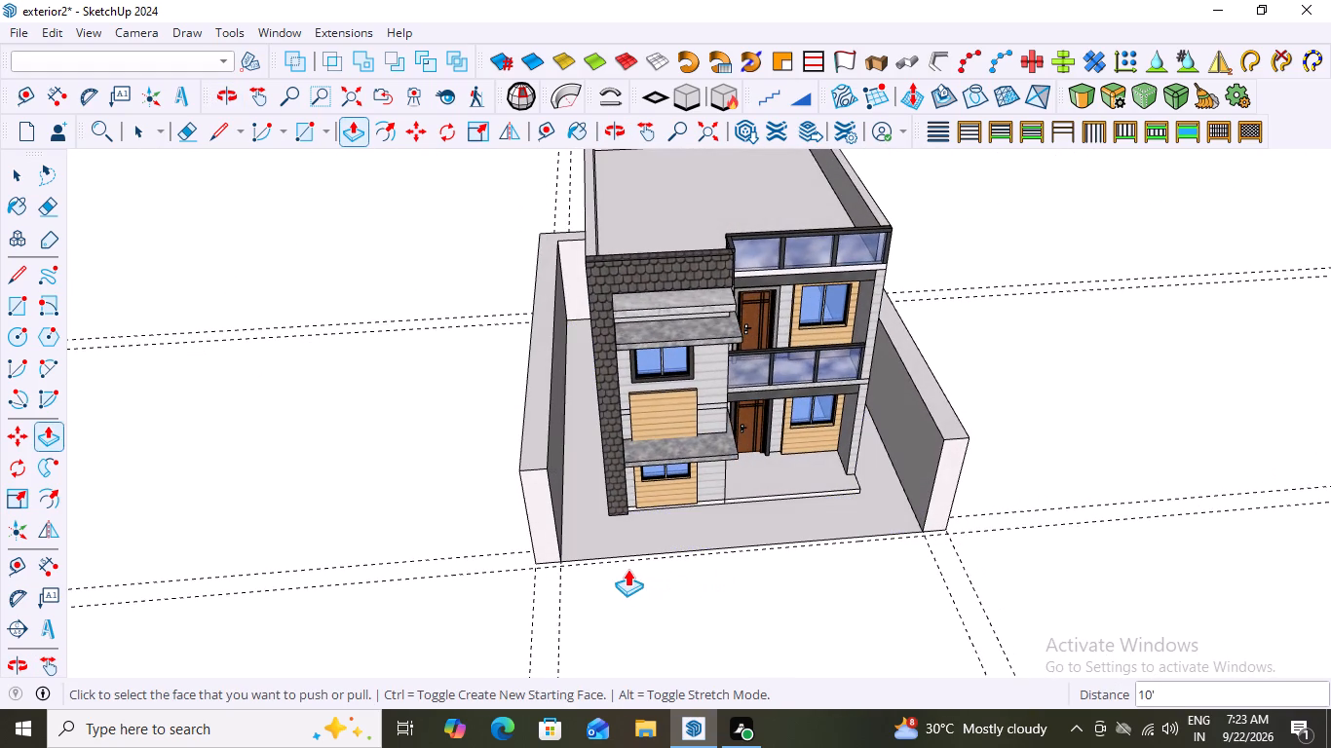
{"action": "scroll", "coordinate": [627, 569], "scroll_direction": "down", "scroll_amount": 3}
{"action": "middle_click_drag", "start_coordinate": [632, 578], "coordinate": [652, 456]}
{"action": "scroll", "coordinate": [704, 636], "scroll_direction": "up", "scroll_amount": 1}
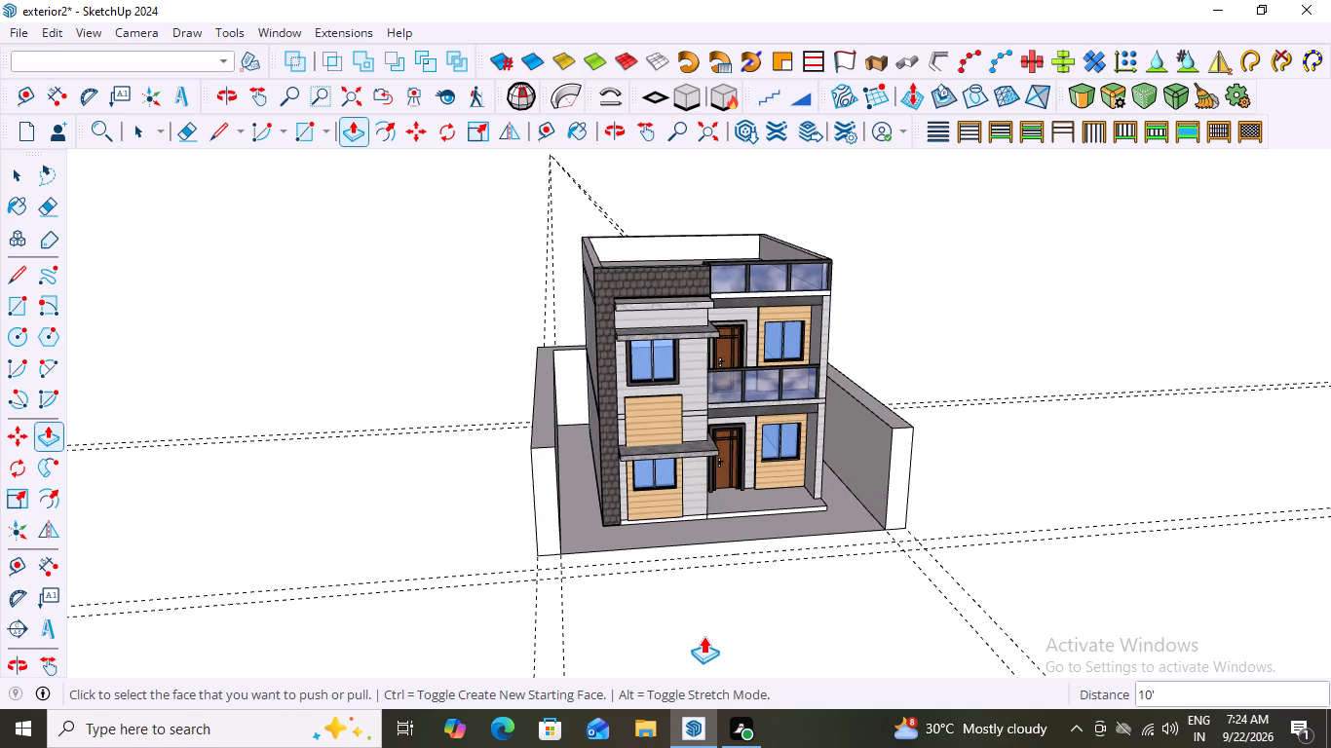
Delete all the construction guides from the model.
{"action": "key", "text": "space"}
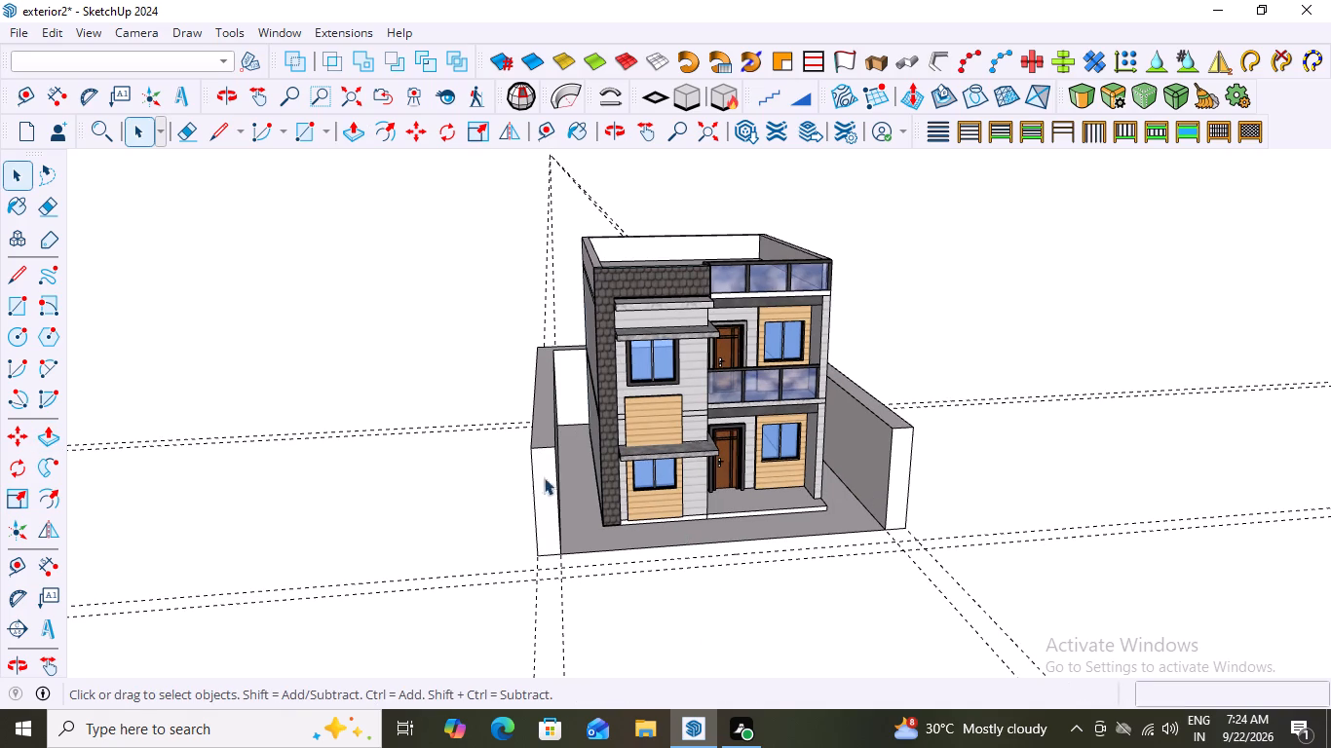
{"action": "left_click", "coordinate": [57, 31]}
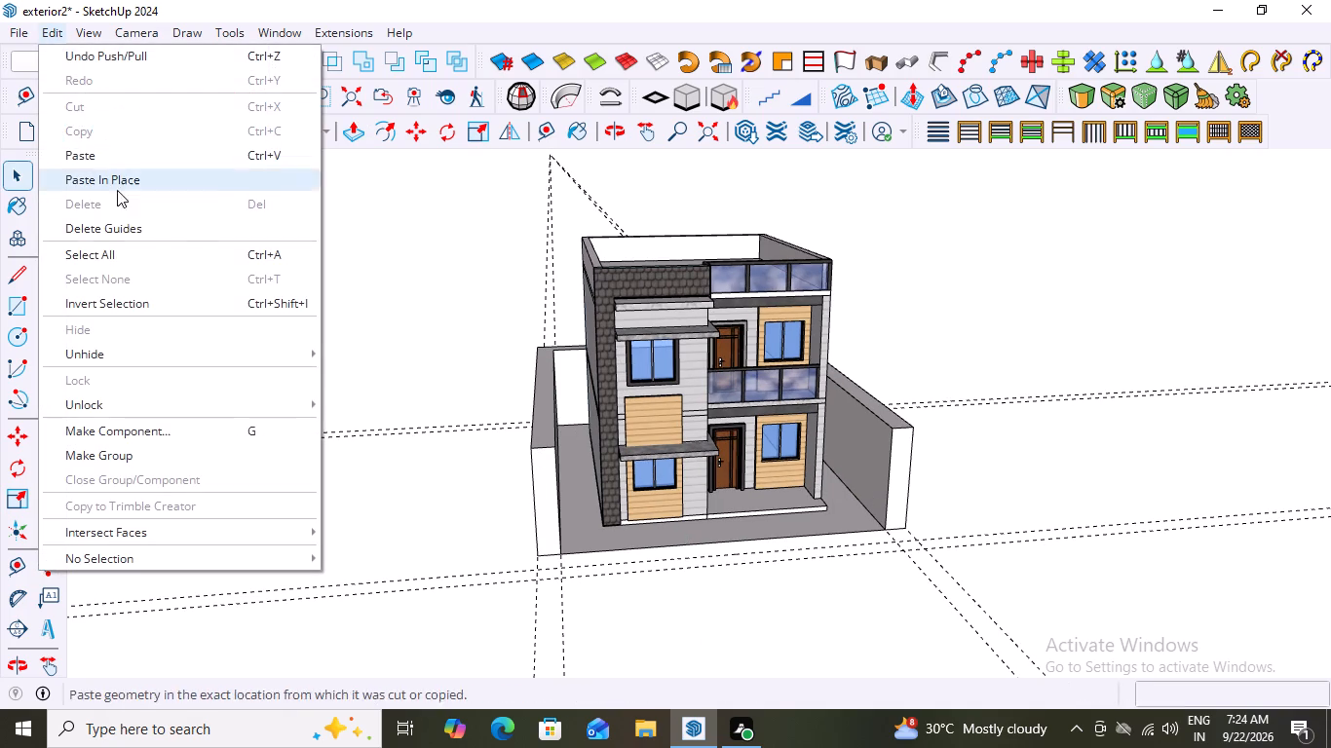
{"action": "left_click", "coordinate": [124, 226]}
Draw a 34' by 10' rectangle across the plot's open front, between the outer corners of the two side boundary walls.
{"action": "scroll", "coordinate": [709, 416], "scroll_direction": "down", "scroll_amount": 6}
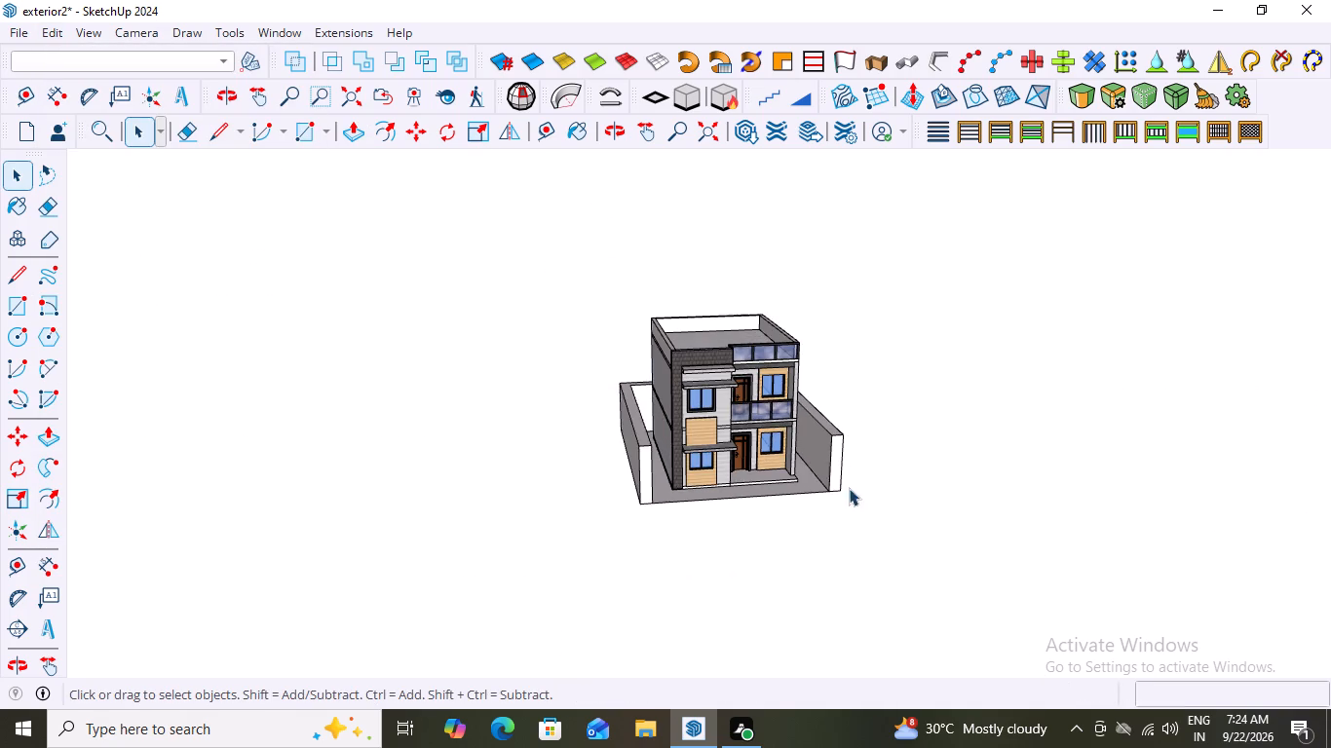
{"action": "middle_click_drag", "start_coordinate": [926, 511], "coordinate": [829, 506]}
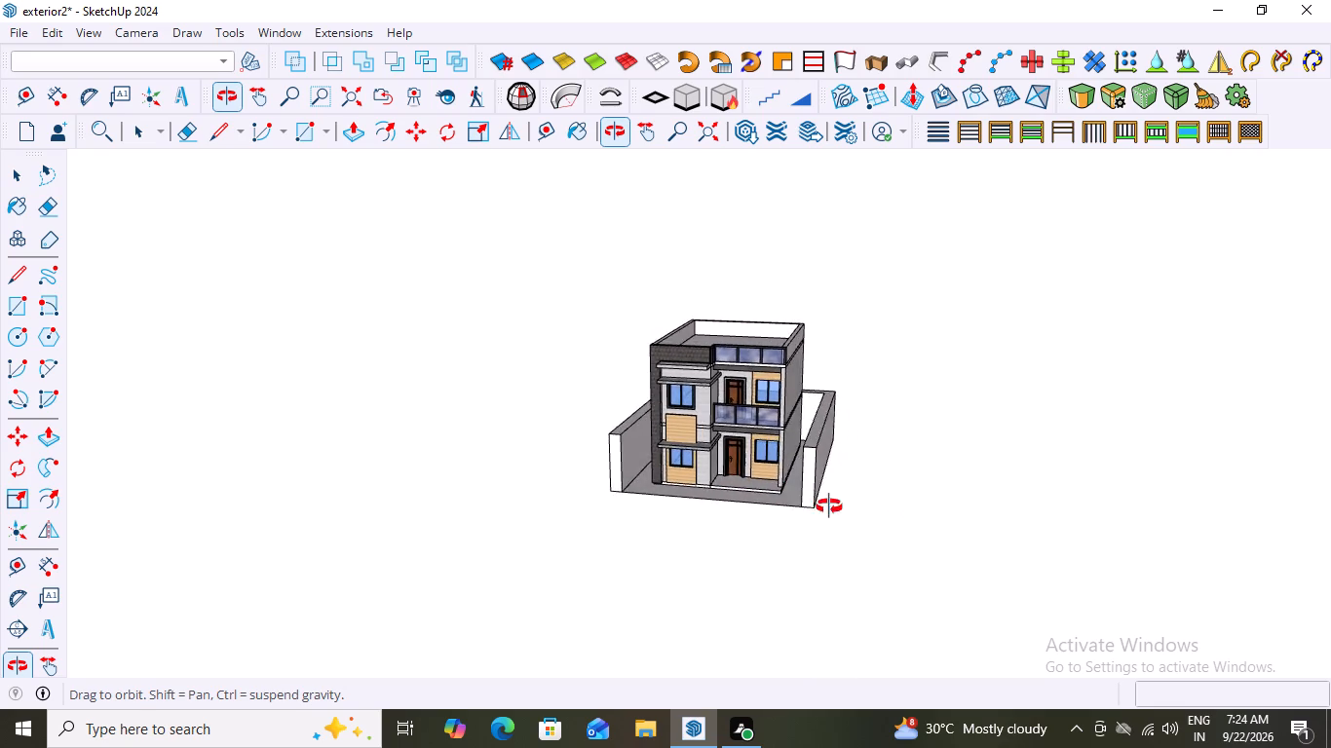
{"action": "middle_click_drag", "start_coordinate": [829, 506], "coordinate": [834, 506]}
{"action": "scroll", "coordinate": [845, 505], "scroll_direction": "up", "scroll_amount": 1}
{"action": "scroll", "coordinate": [750, 470], "scroll_direction": "up", "scroll_amount": 2}
{"action": "middle_click_drag", "start_coordinate": [795, 489], "coordinate": [855, 503]}
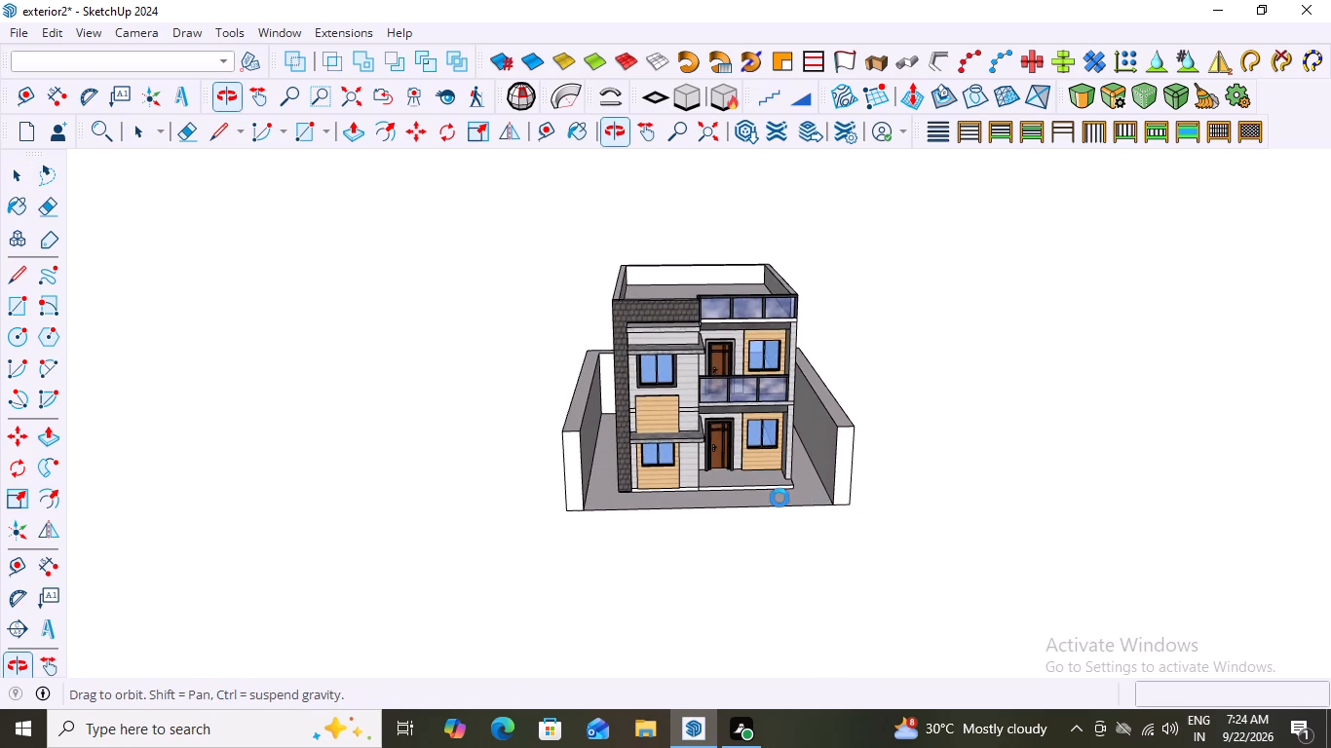
{"action": "scroll", "coordinate": [780, 498], "scroll_direction": "up", "scroll_amount": 1}
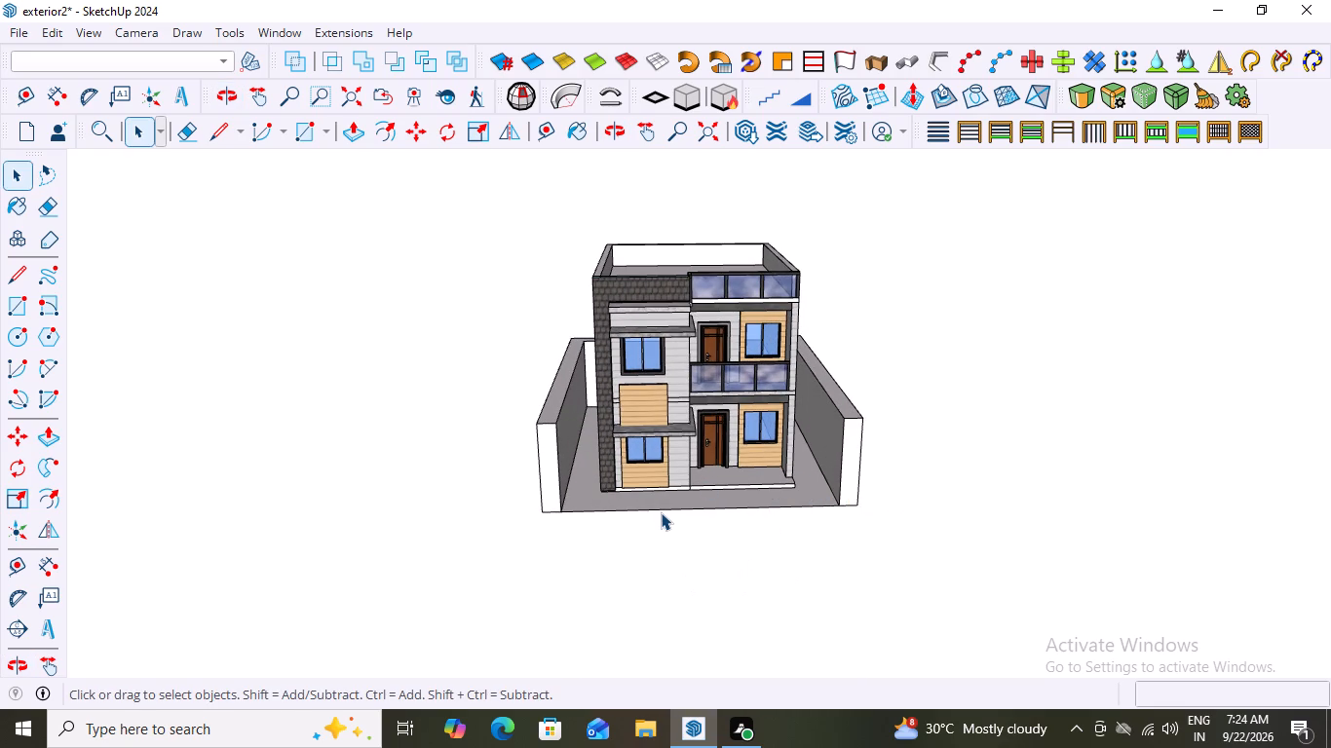
{"action": "key", "text": "r"}
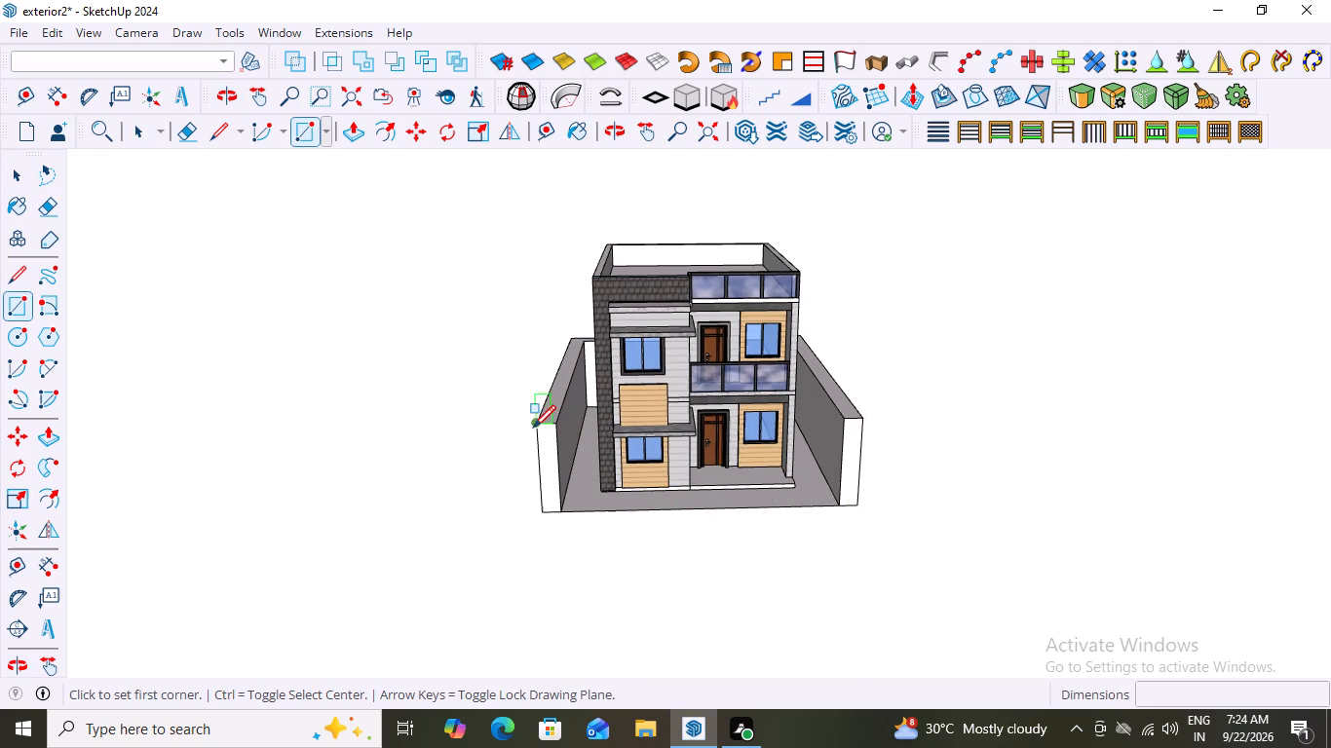
{"action": "left_click", "coordinate": [533, 423]}
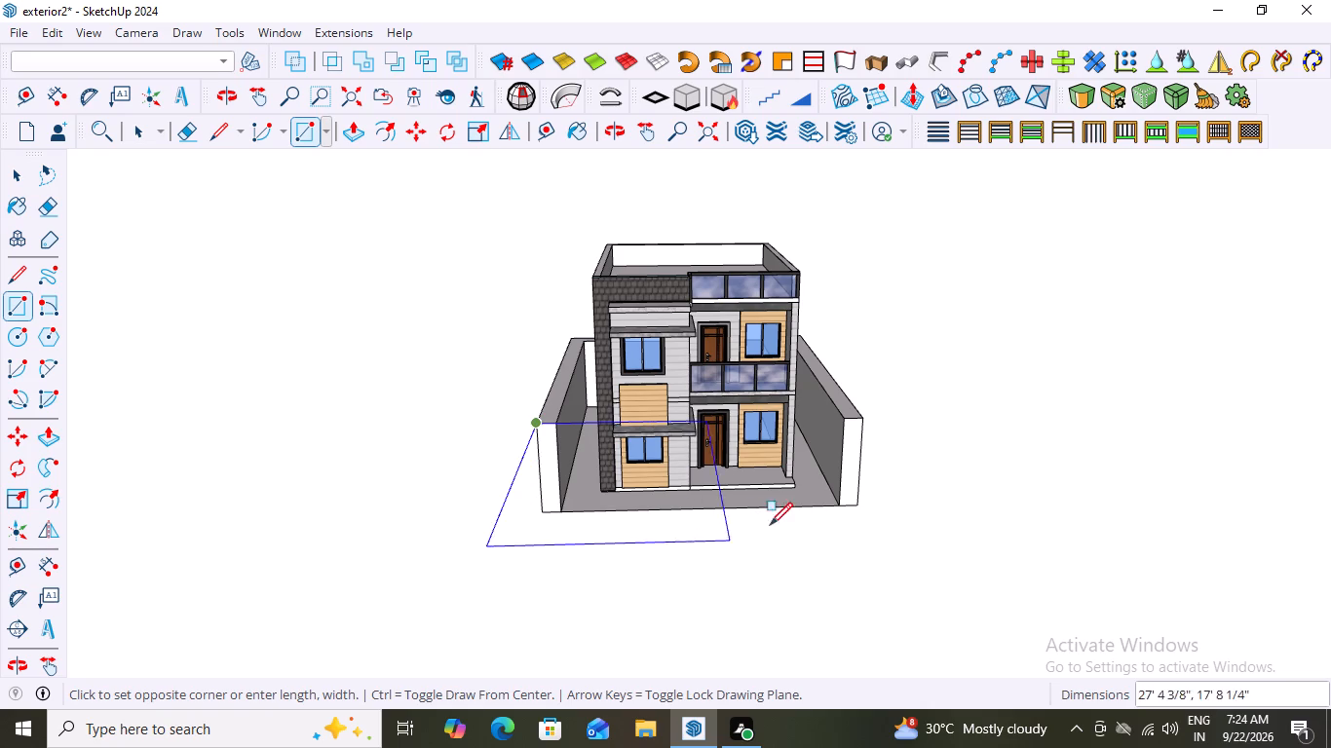
{"action": "left_click", "coordinate": [855, 506]}
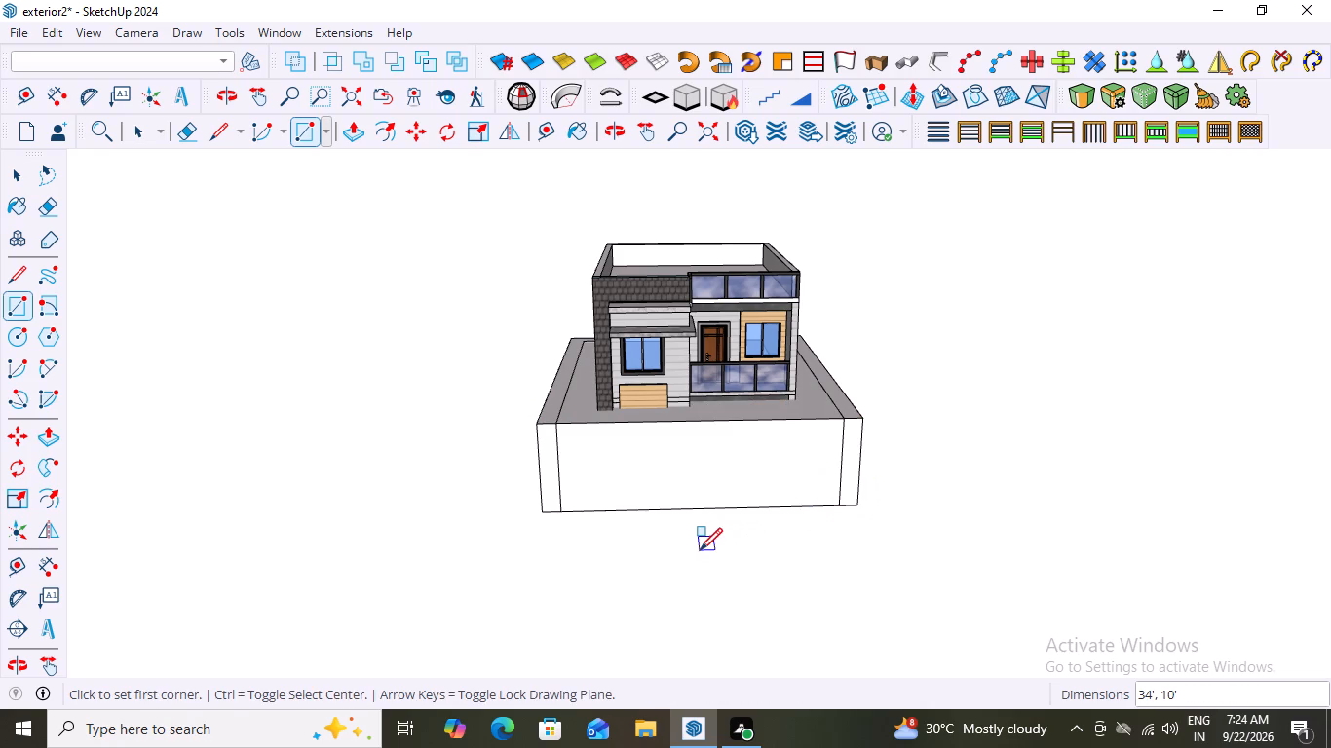
{"action": "key", "text": "space"}
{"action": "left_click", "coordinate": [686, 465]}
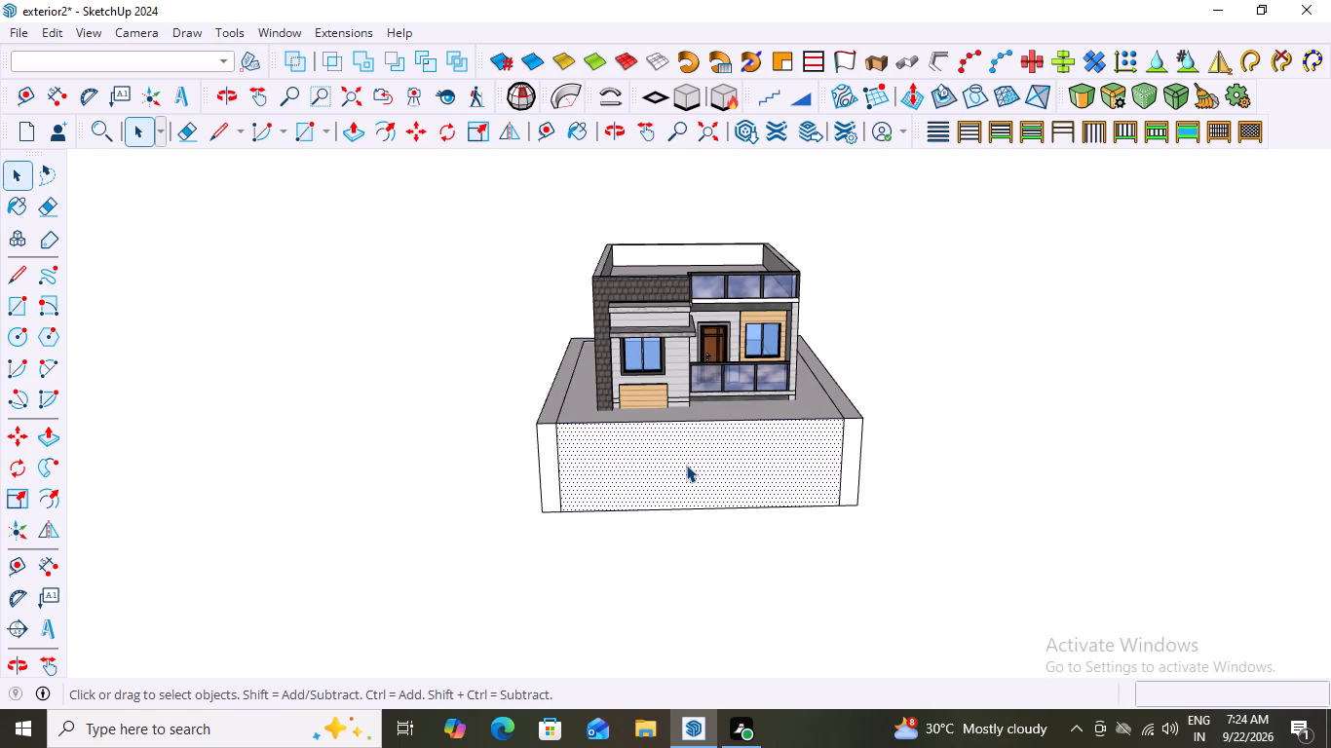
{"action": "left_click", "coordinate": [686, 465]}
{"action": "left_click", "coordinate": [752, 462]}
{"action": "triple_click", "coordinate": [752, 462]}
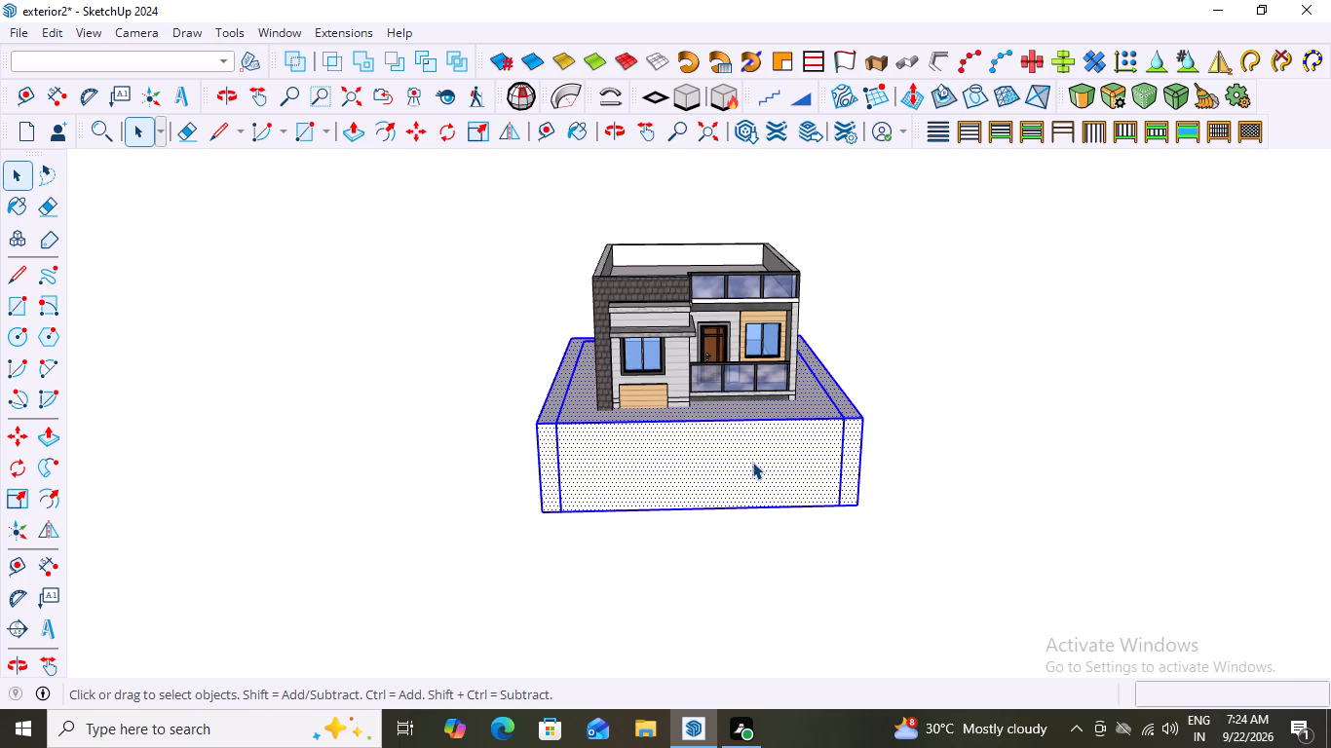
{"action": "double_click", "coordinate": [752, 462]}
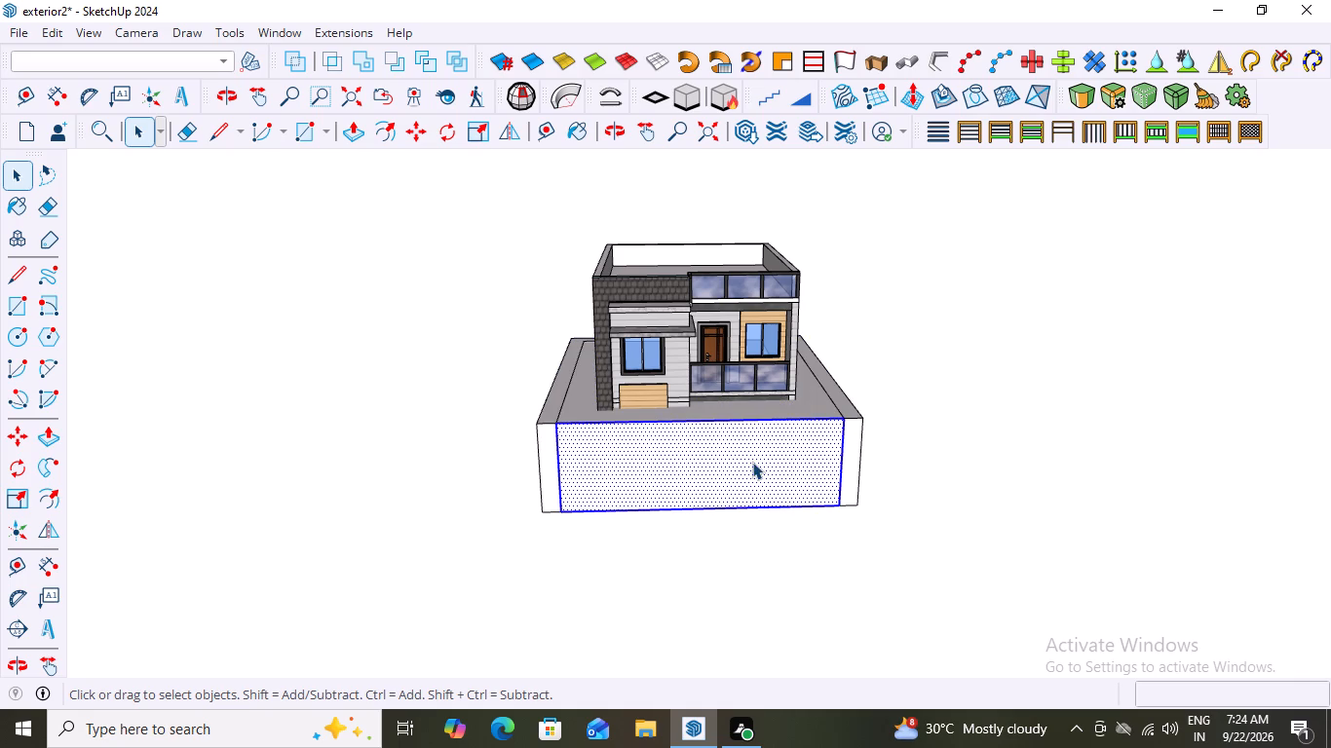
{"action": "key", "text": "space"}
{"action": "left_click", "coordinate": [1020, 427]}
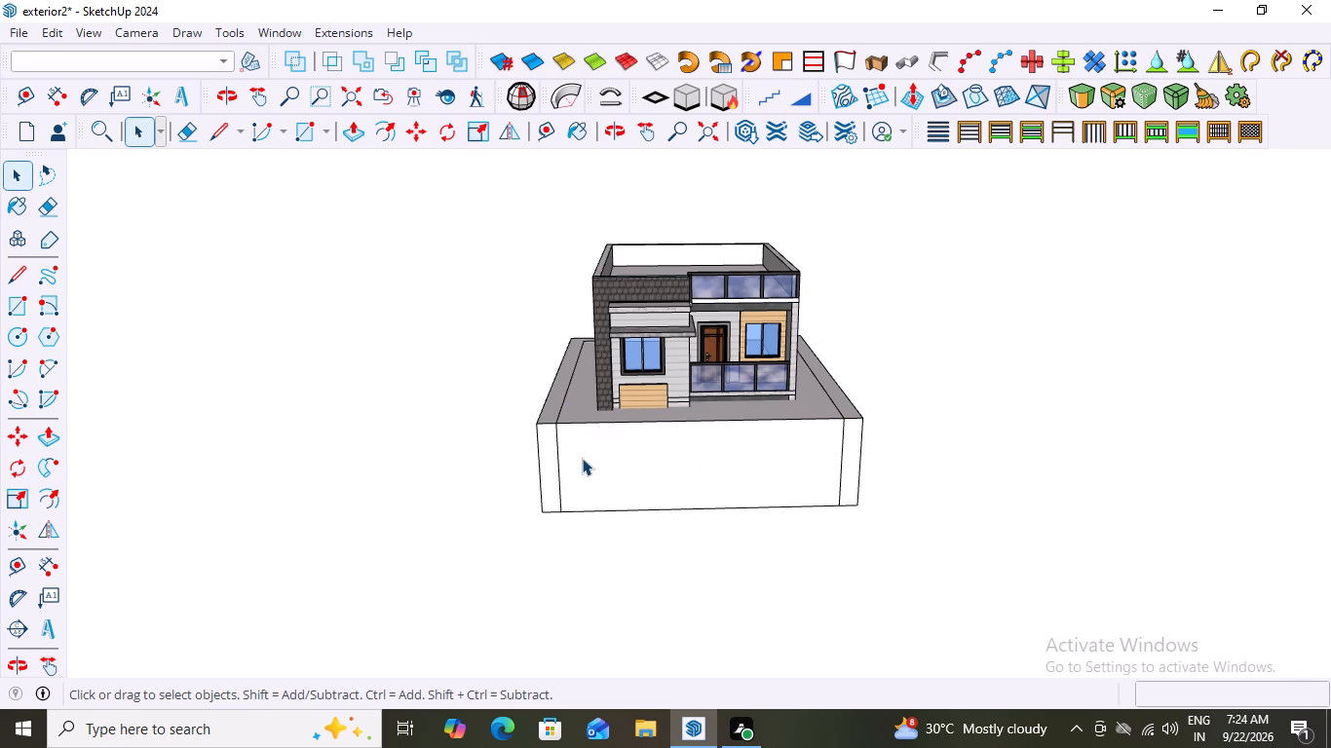
Undo the rectangle drawn across the plot's open front.
{"action": "key", "text": "ctrl+z"}
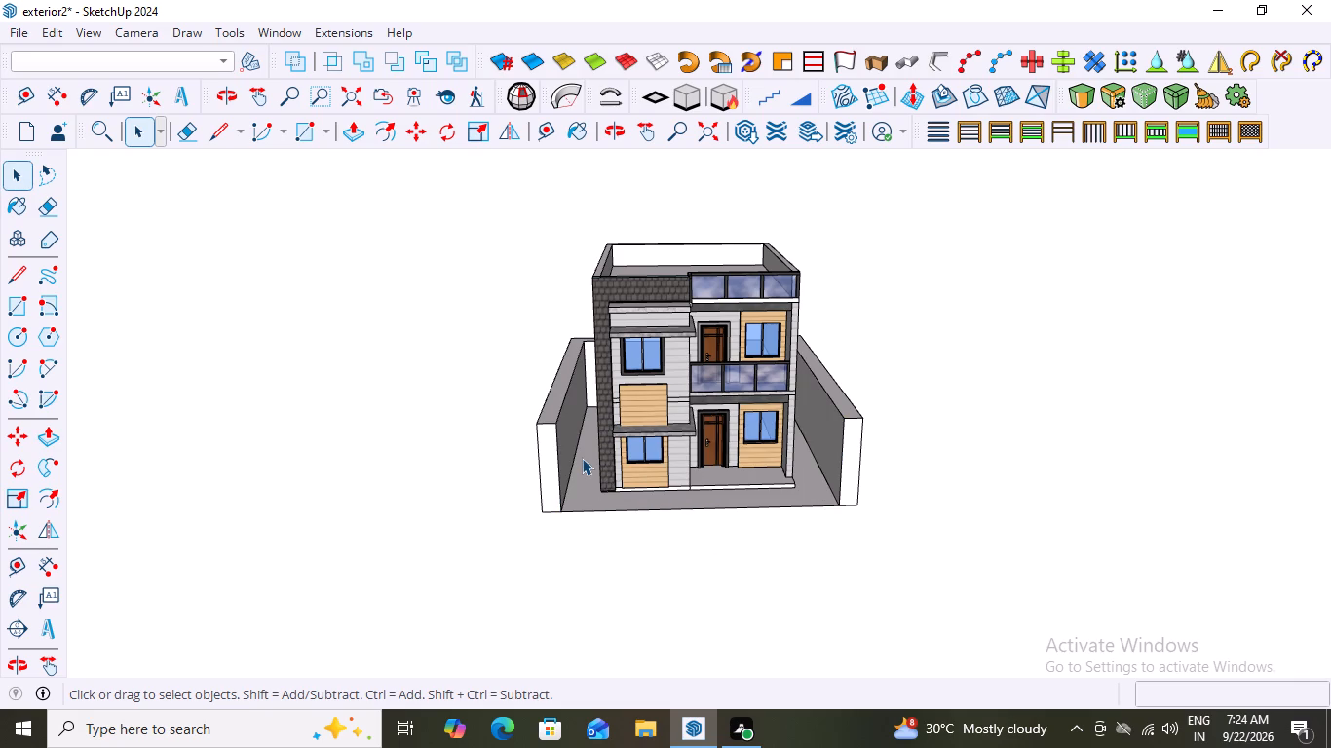
Examine the house and the open-fronted boundary wall from the front, both sides and above.
{"action": "middle_click_drag", "start_coordinate": [643, 511], "coordinate": [829, 536]}
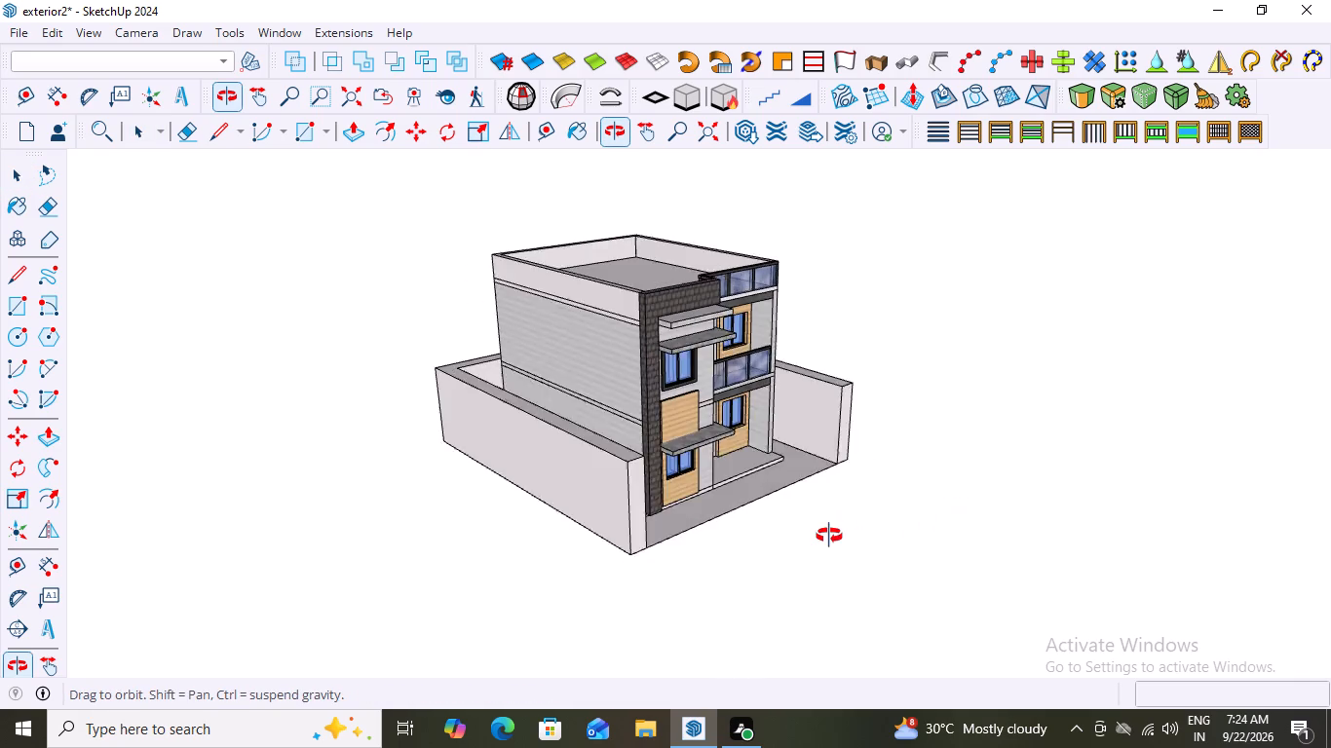
{"action": "middle_click_drag", "start_coordinate": [829, 536], "coordinate": [714, 544]}
{"action": "scroll", "coordinate": [568, 500], "scroll_direction": "up", "scroll_amount": 7}
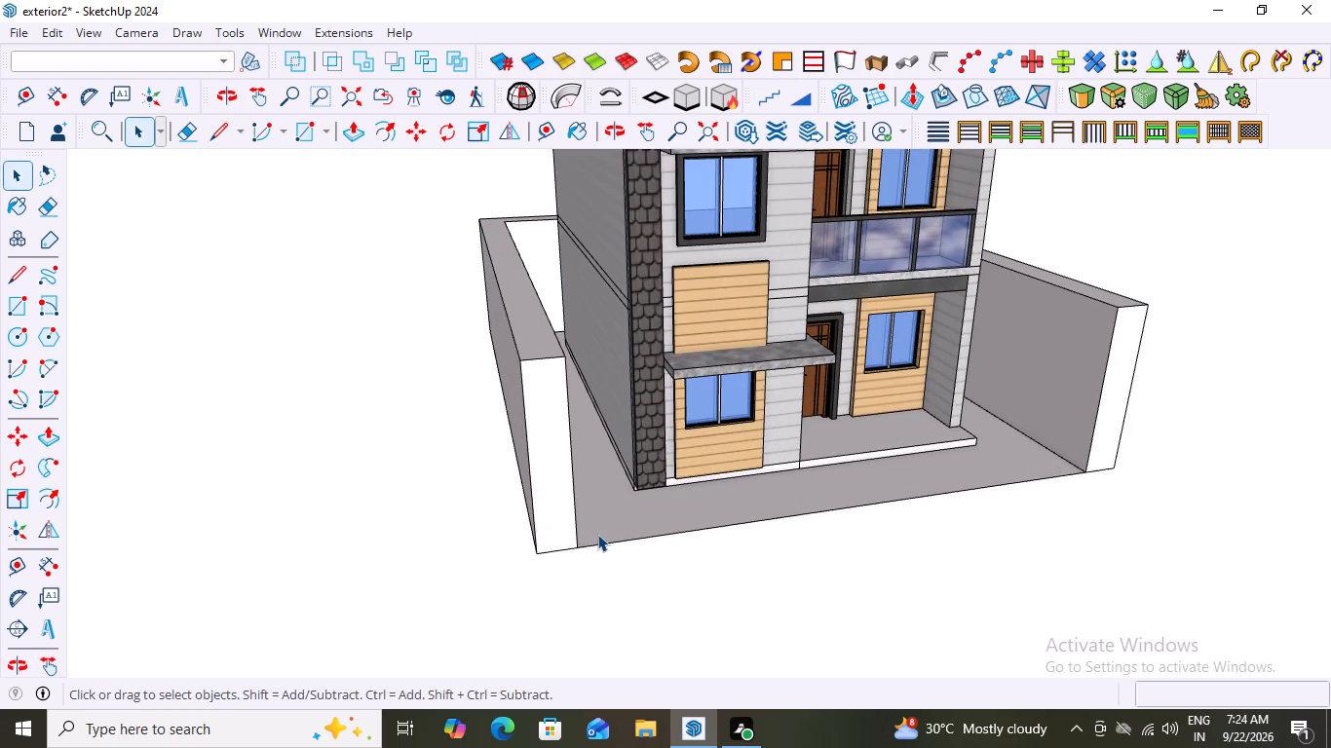
{"action": "scroll", "coordinate": [597, 534], "scroll_direction": "down", "scroll_amount": 3}
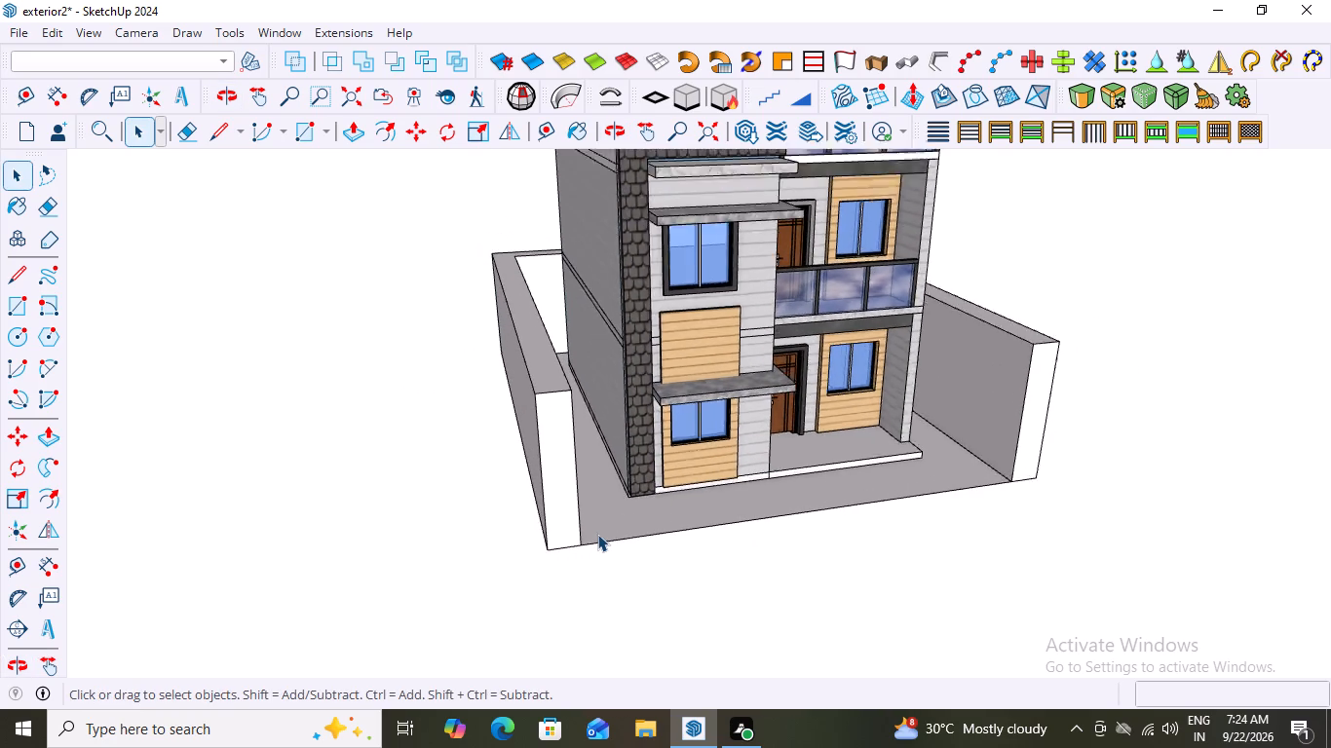
{"action": "scroll", "coordinate": [597, 534], "scroll_direction": "down", "scroll_amount": 3}
{"action": "middle_click_drag", "start_coordinate": [762, 539], "coordinate": [594, 558]}
{"action": "scroll", "coordinate": [622, 555], "scroll_direction": "down", "scroll_amount": 1}
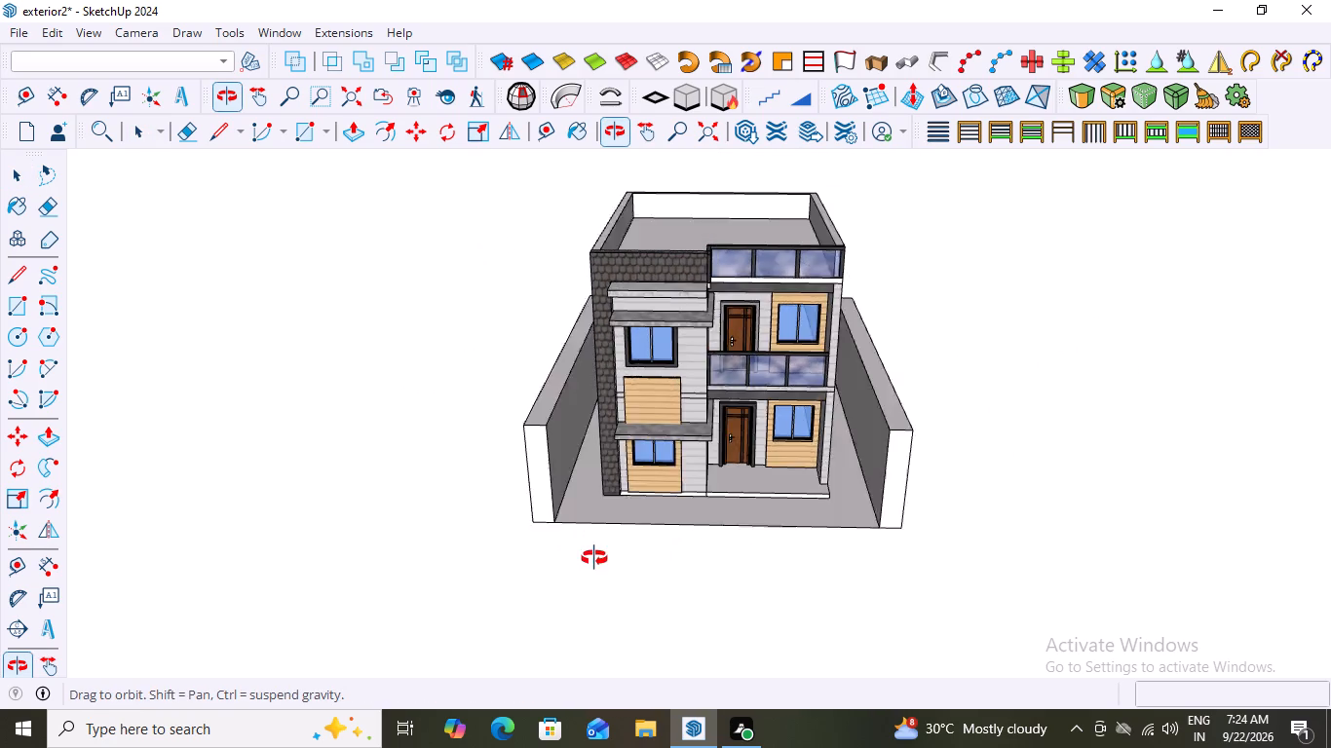
{"action": "middle_click_drag", "start_coordinate": [594, 558], "coordinate": [741, 597]}
{"action": "scroll", "coordinate": [665, 544], "scroll_direction": "down", "scroll_amount": 3}
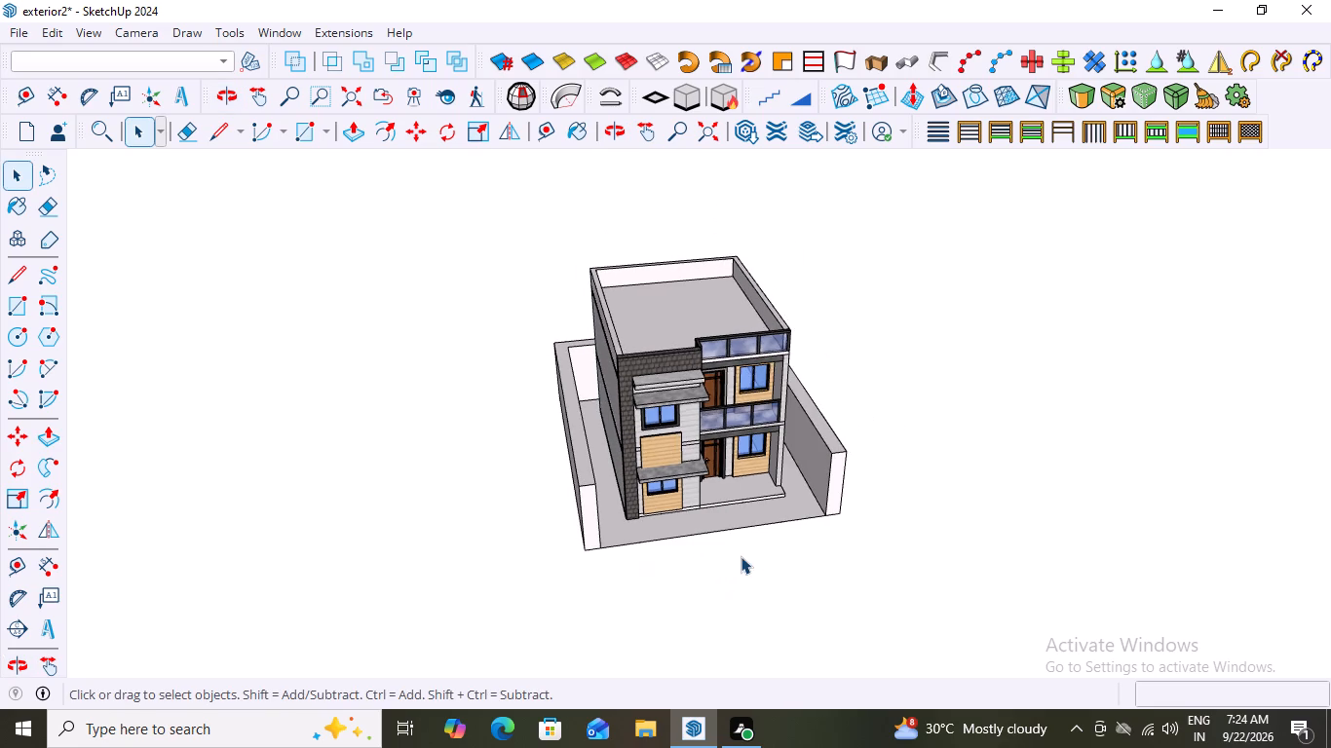
{"action": "scroll", "coordinate": [750, 556], "scroll_direction": "down", "scroll_amount": 2}
{"action": "middle_click_drag", "start_coordinate": [820, 555], "coordinate": [350, 473]}
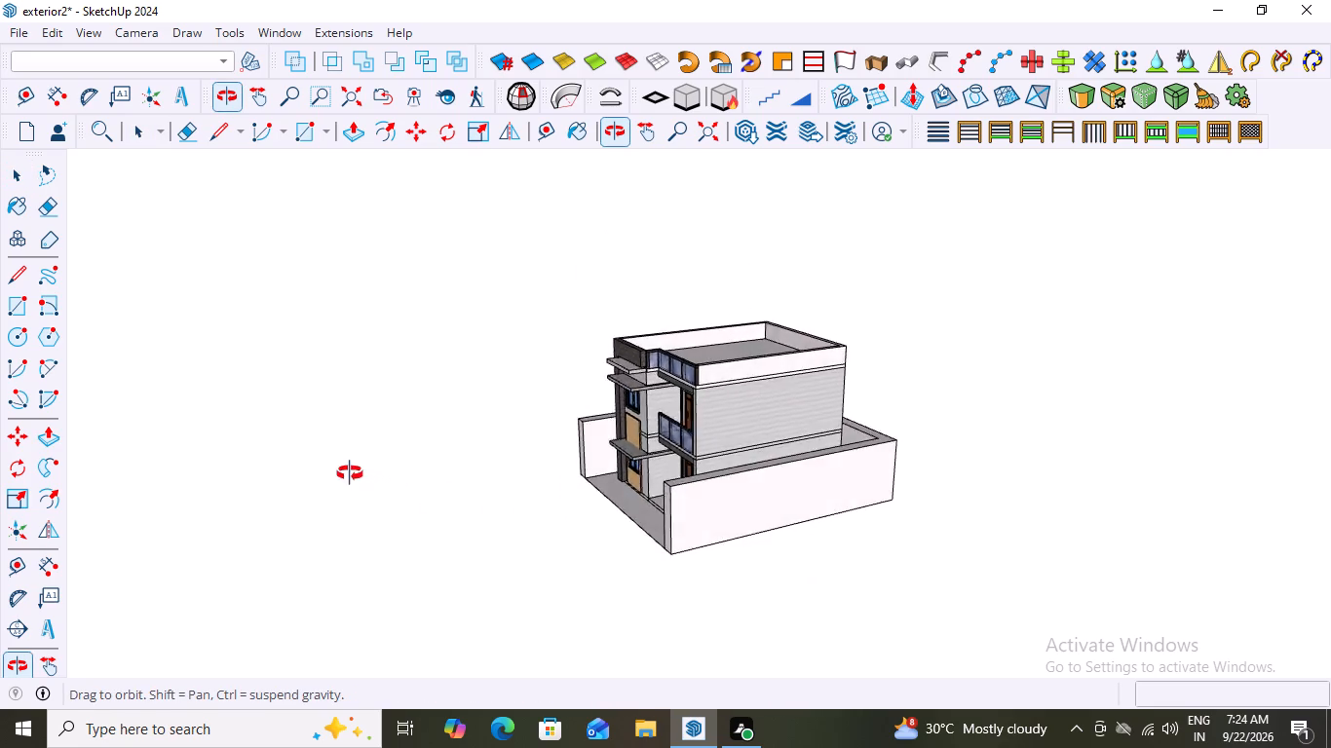
{"action": "middle_click_drag", "start_coordinate": [350, 473], "coordinate": [876, 514]}
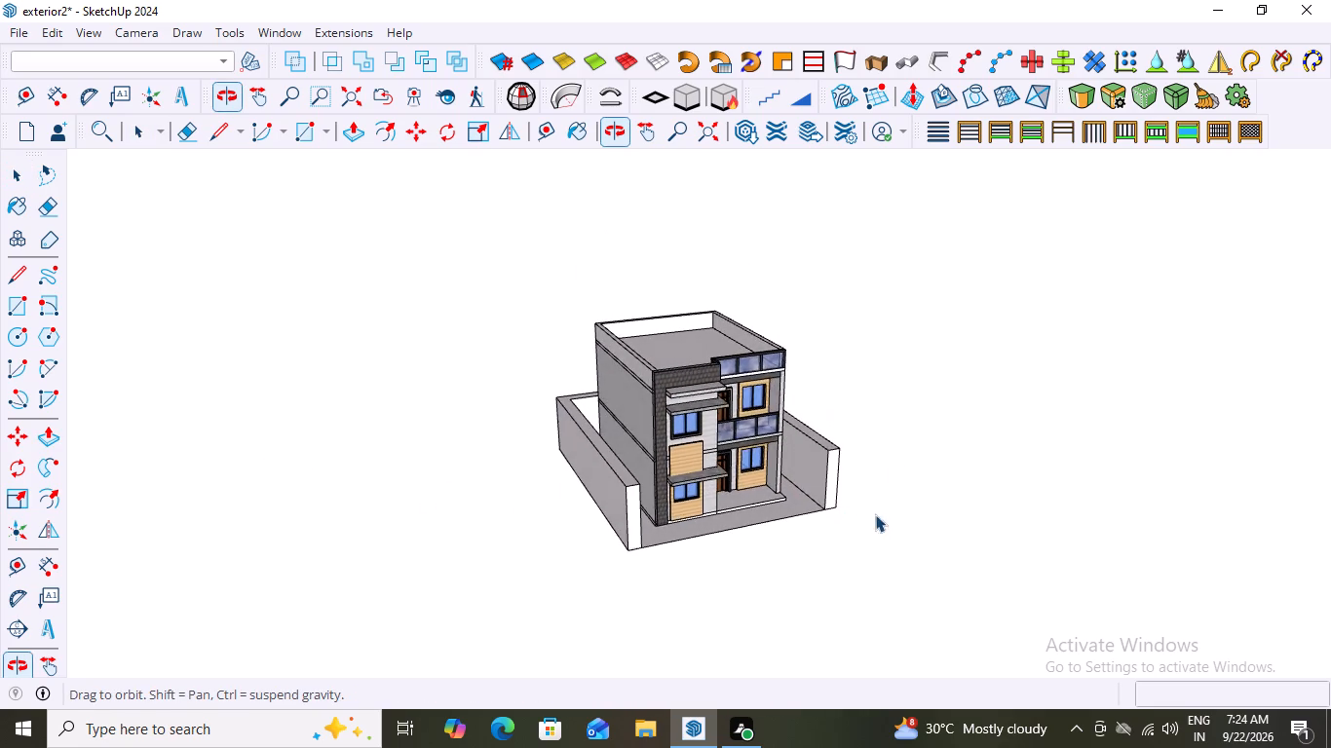
{"action": "scroll", "coordinate": [841, 508], "scroll_direction": "up", "scroll_amount": 11}
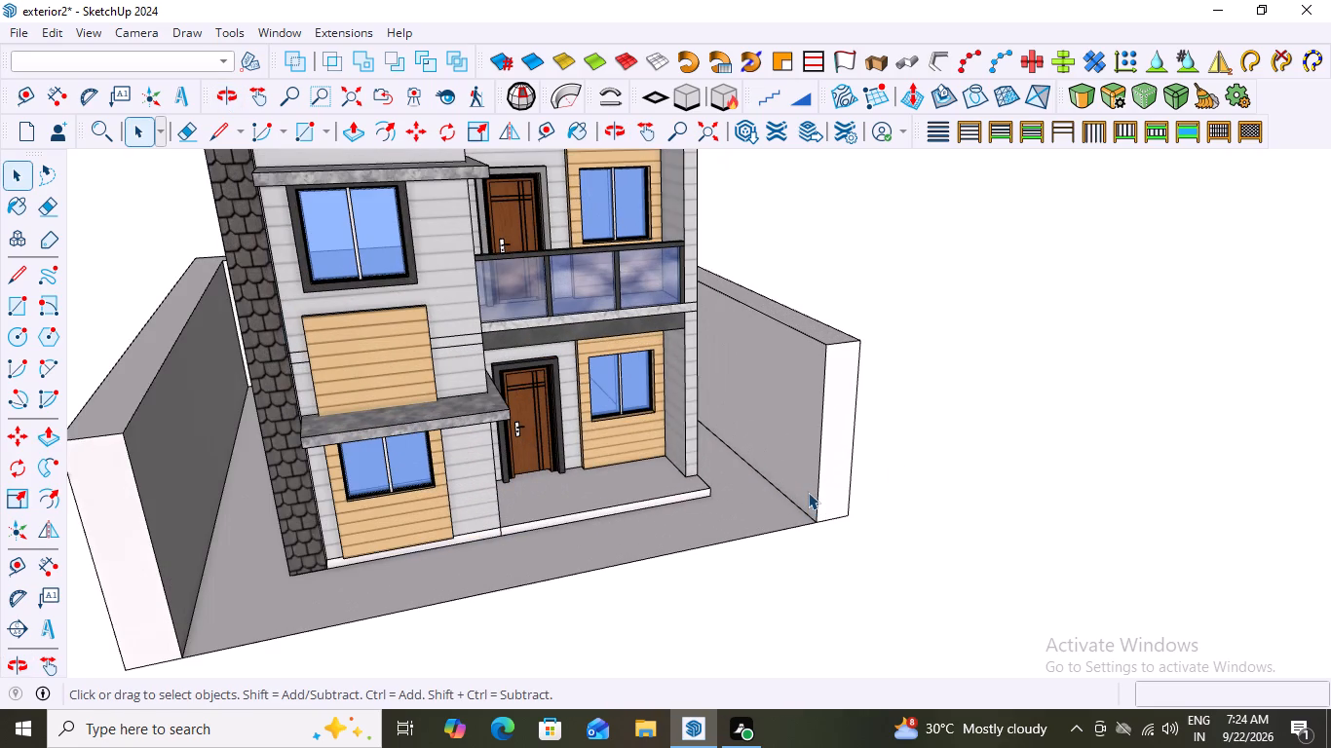
{"action": "scroll", "coordinate": [826, 482], "scroll_direction": "down", "scroll_amount": 9}
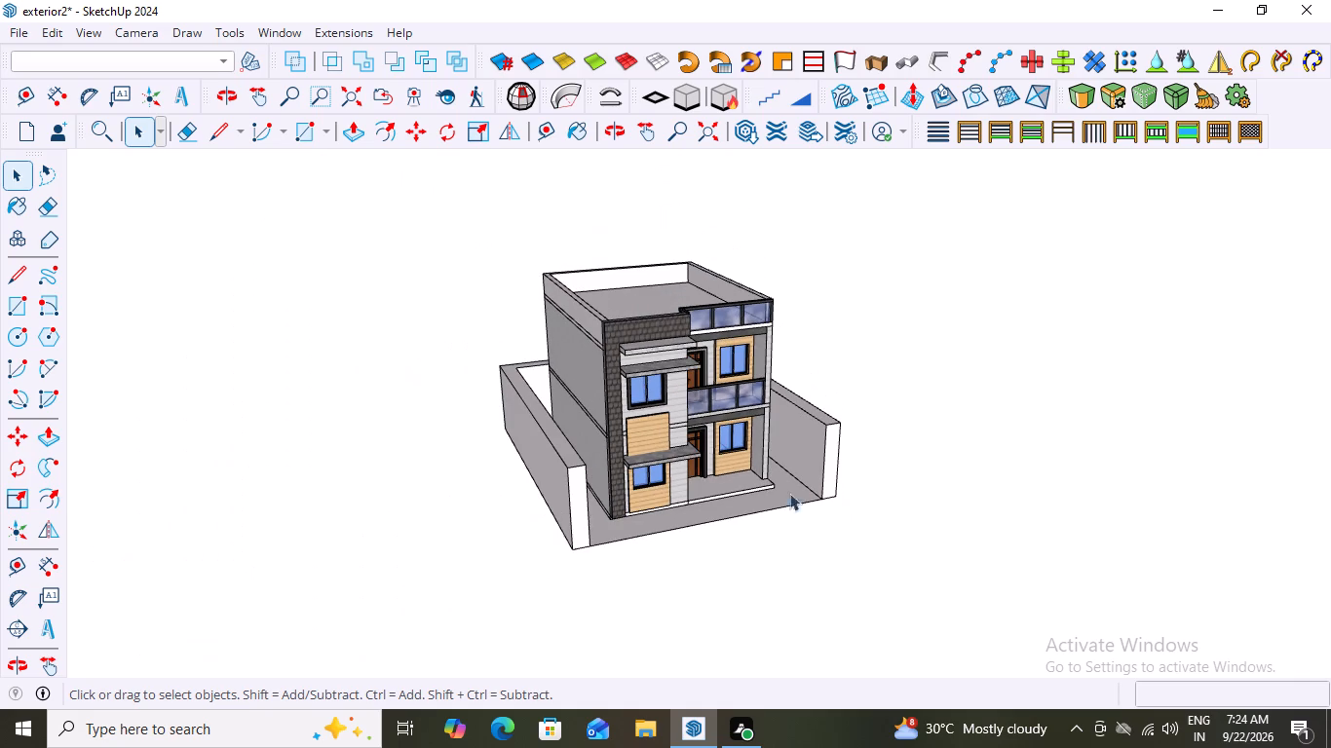
{"action": "middle_click_drag", "start_coordinate": [698, 560], "coordinate": [742, 544]}
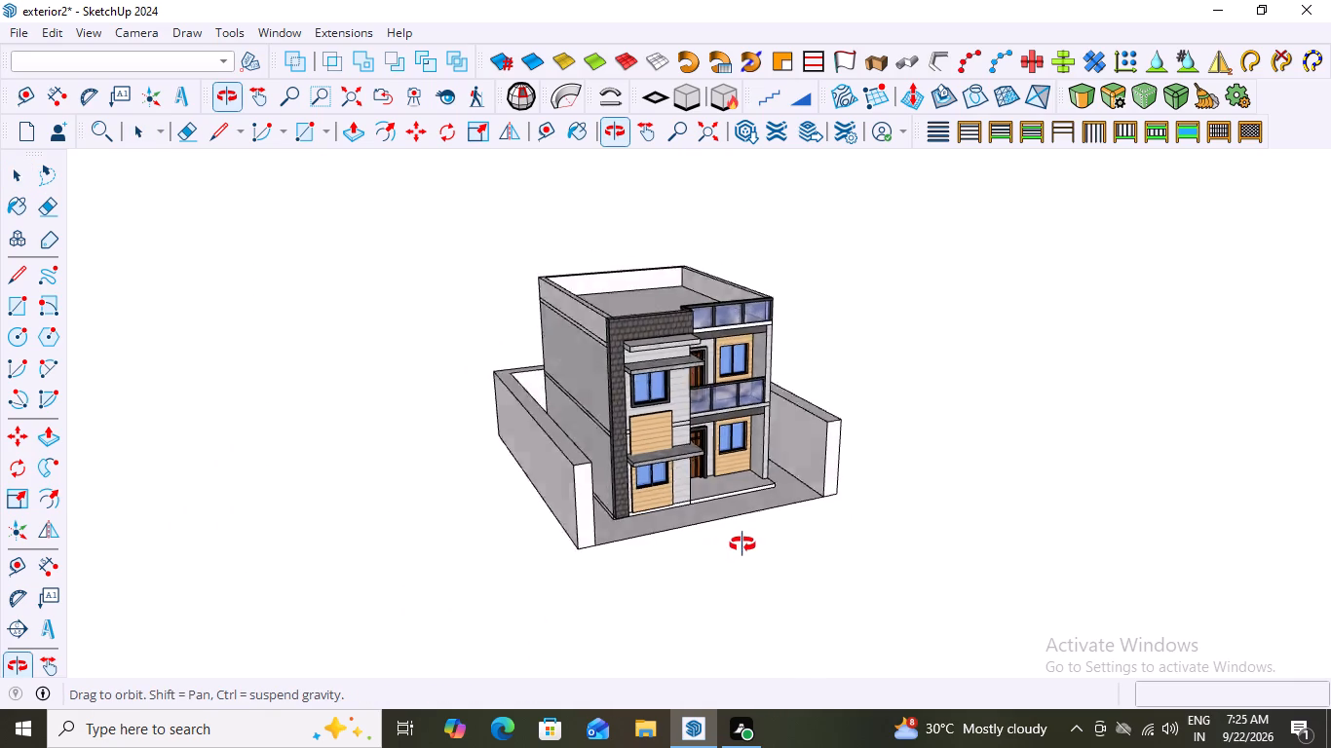
{"action": "middle_click_drag", "start_coordinate": [742, 544], "coordinate": [706, 505]}
{"action": "middle_click_drag", "start_coordinate": [653, 523], "coordinate": [552, 524]}
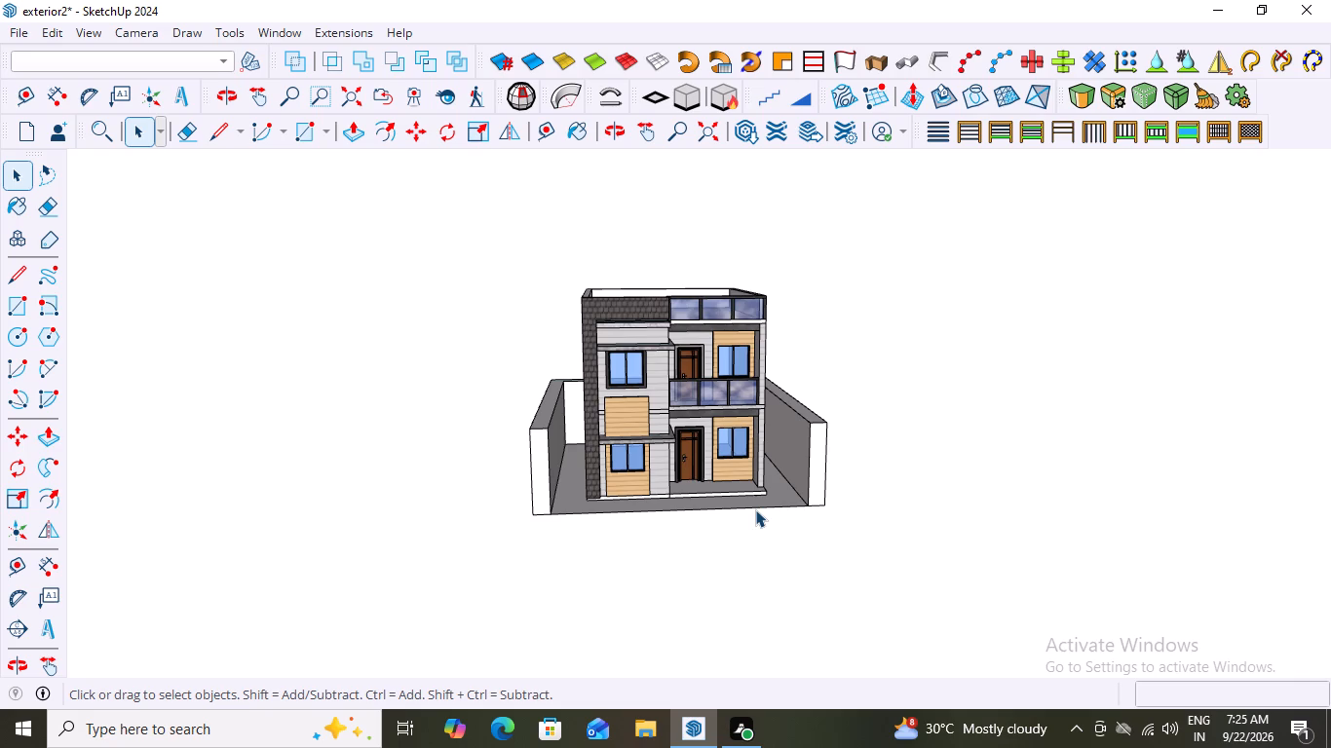
{"action": "scroll", "coordinate": [716, 497], "scroll_direction": "down", "scroll_amount": 5}
{"action": "middle_click_drag", "start_coordinate": [714, 509], "coordinate": [655, 665]}
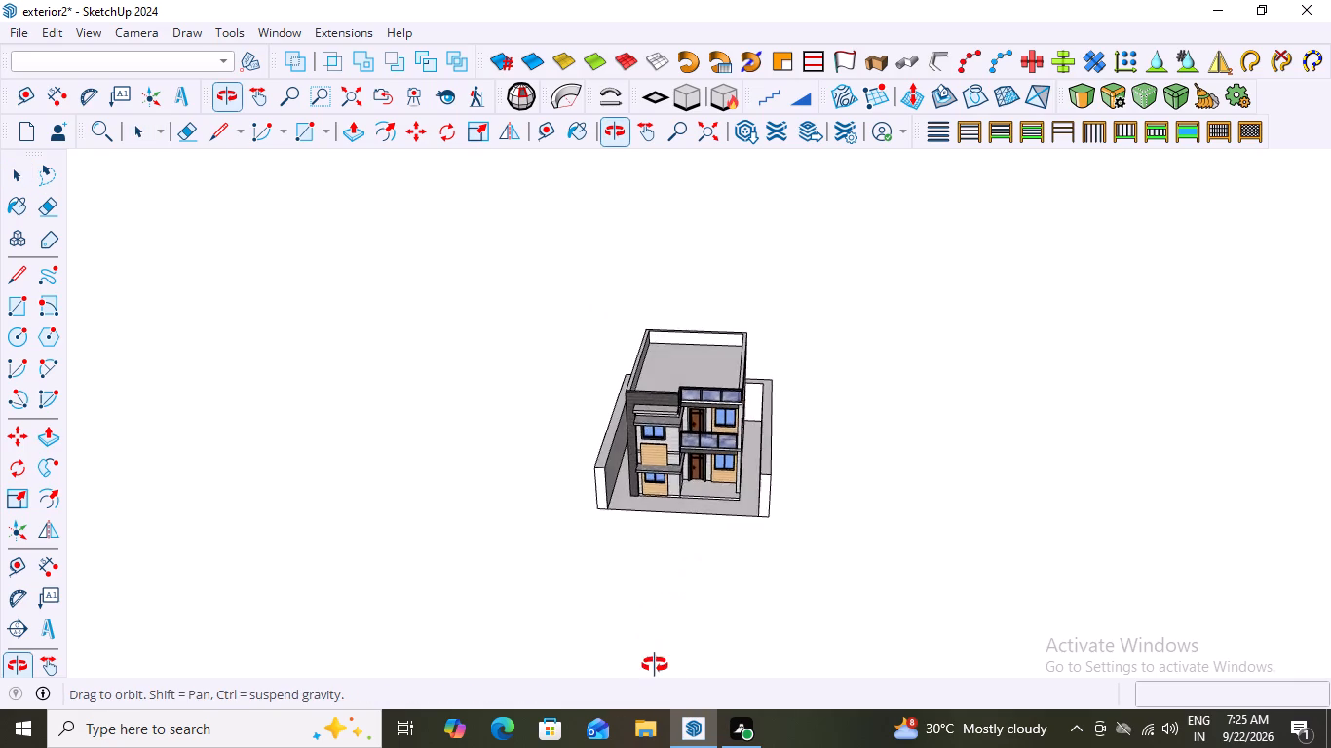
{"action": "middle_click_drag", "start_coordinate": [655, 665], "coordinate": [703, 681]}
{"action": "scroll", "coordinate": [691, 497], "scroll_direction": "up", "scroll_amount": 6}
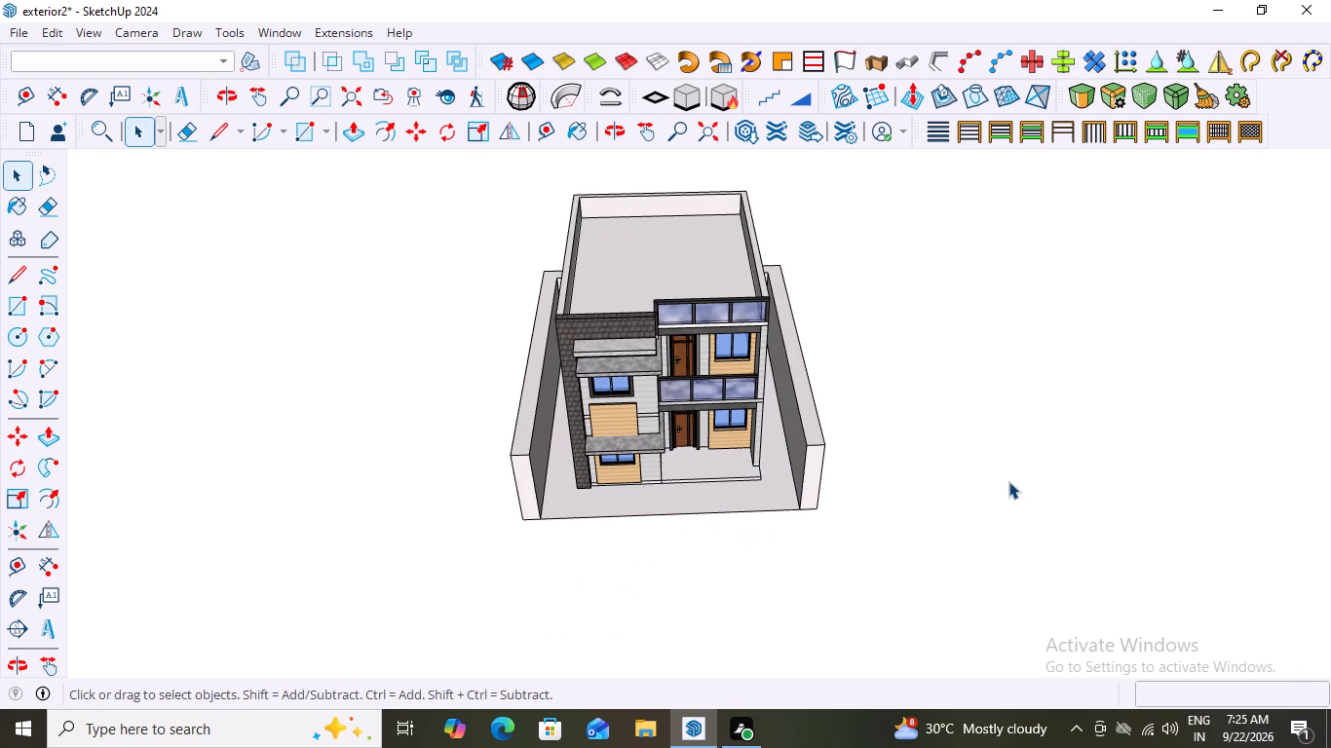
Undo the guide deletion, the boundary wall and the plot outline, back to the bare construction guides around the house.
{"action": "key", "text": "ctrl+z"}
{"action": "key", "text": "ctrl+z"}
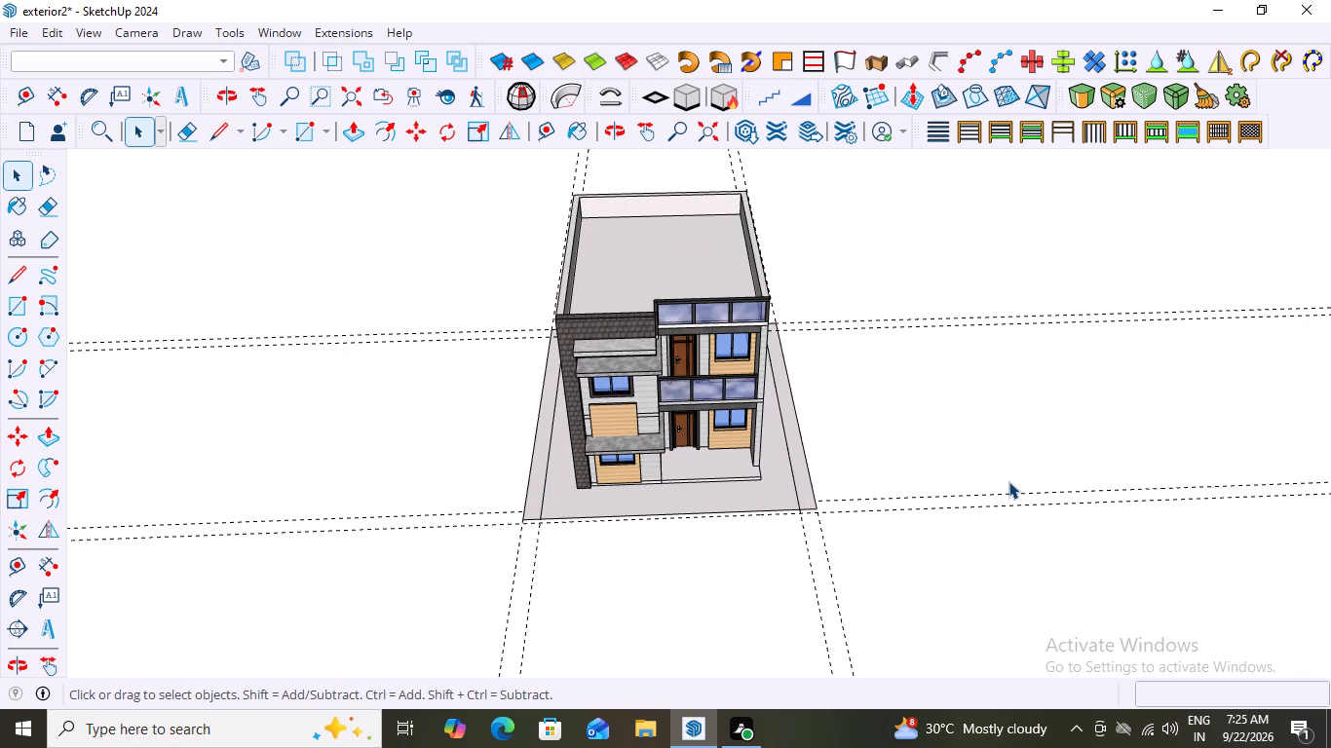
{"action": "key", "text": "ctrl+z"}
{"action": "key", "text": "ctrl+z"}
{"action": "key", "text": "ctrl+z"}
{"action": "key", "text": "ctrl+z"}
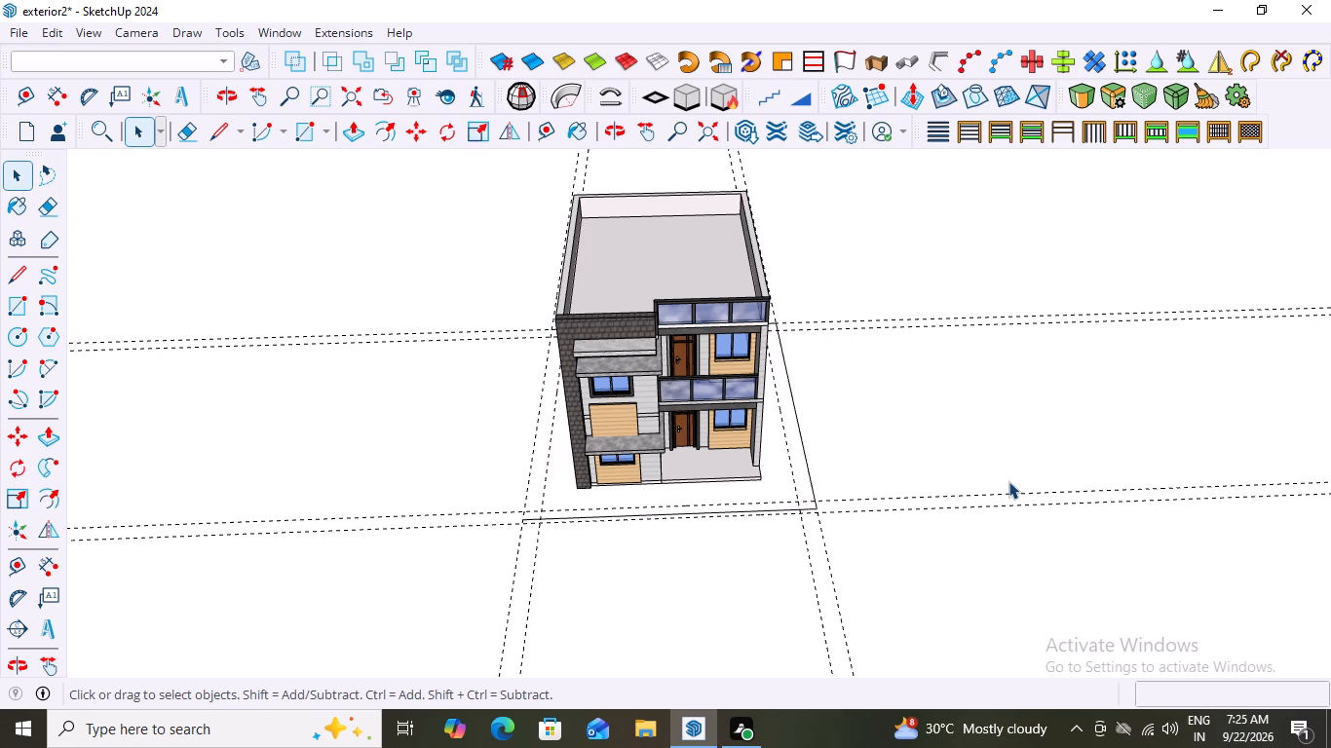
{"action": "key", "text": "ctrl+z"}
{"action": "key", "text": "ctrl+z"}
{"action": "key", "text": "ctrl+z"}
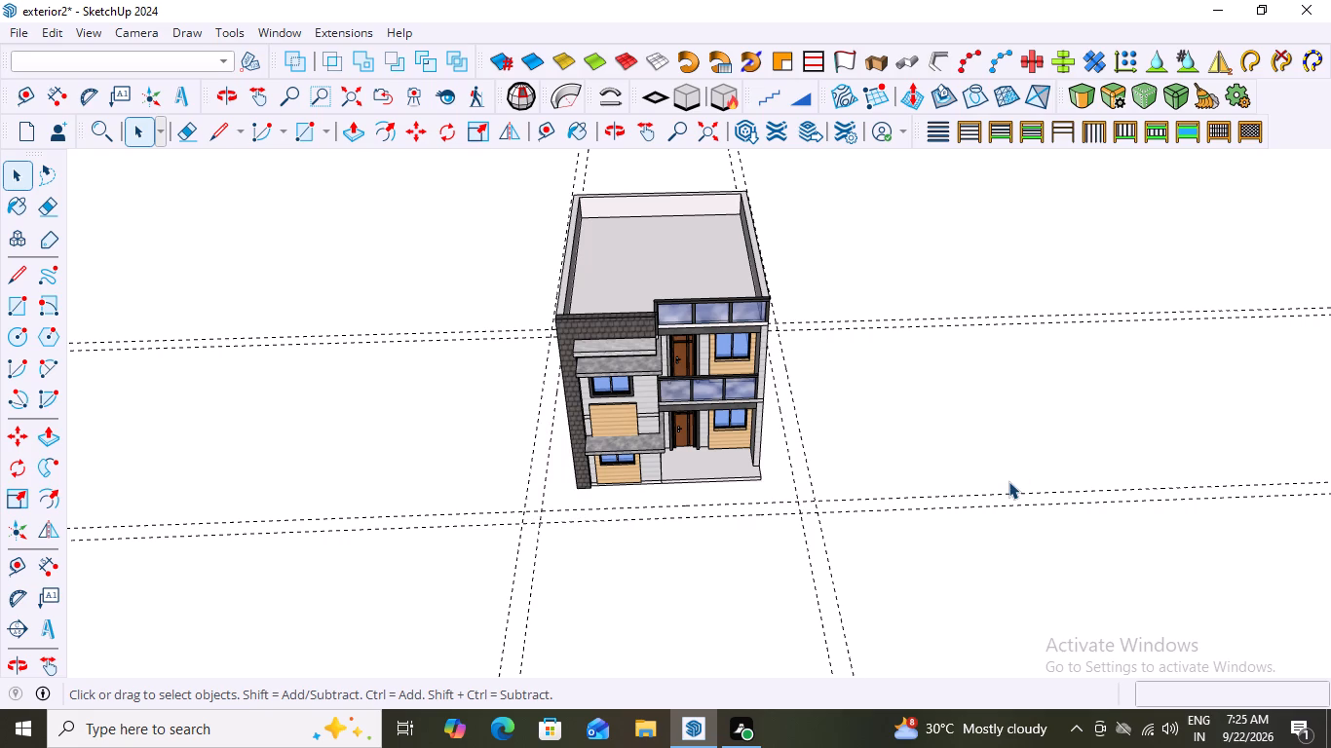
Draw a 34' line along the outer front guide, between its intersections with the two outer side guides.
{"action": "scroll", "coordinate": [526, 538], "scroll_direction": "up", "scroll_amount": 2}
{"action": "middle_click_drag", "start_coordinate": [622, 571], "coordinate": [633, 580]}
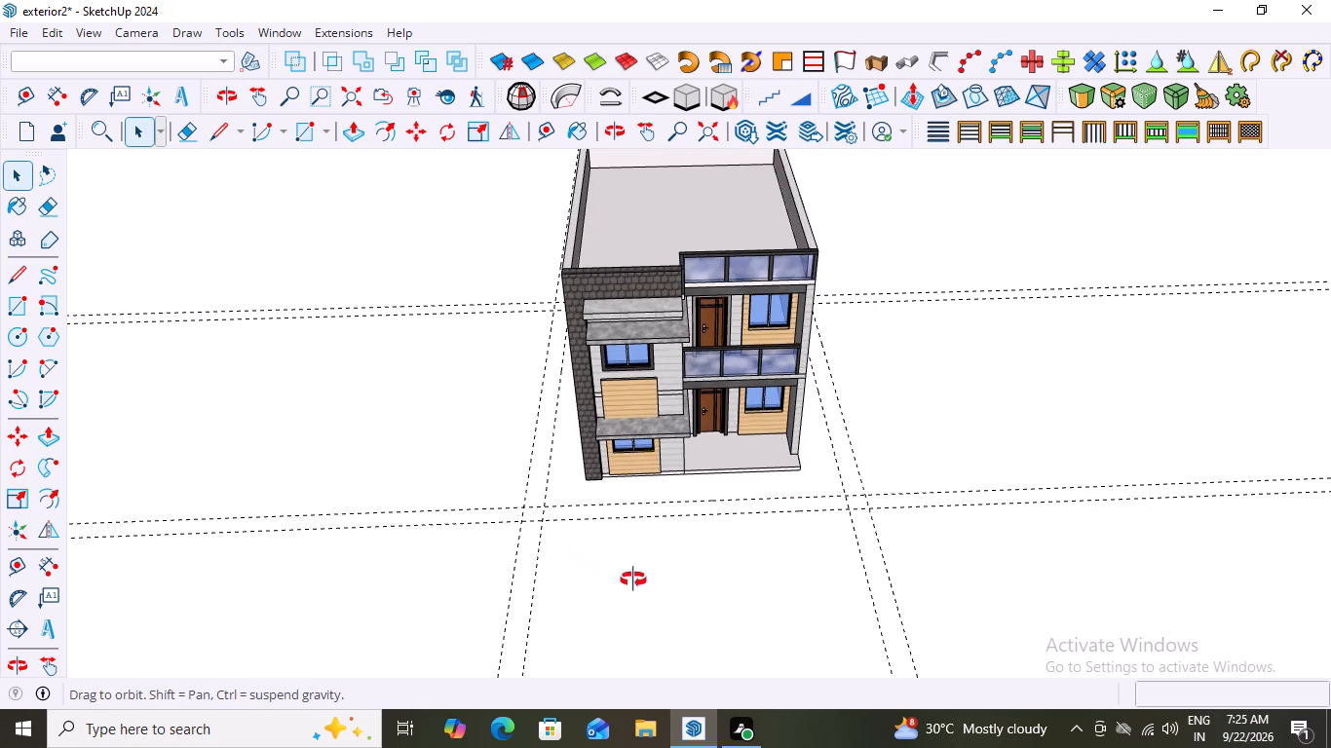
{"action": "middle_click_drag", "start_coordinate": [633, 580], "coordinate": [692, 630]}
{"action": "scroll", "coordinate": [512, 542], "scroll_direction": "up", "scroll_amount": 3}
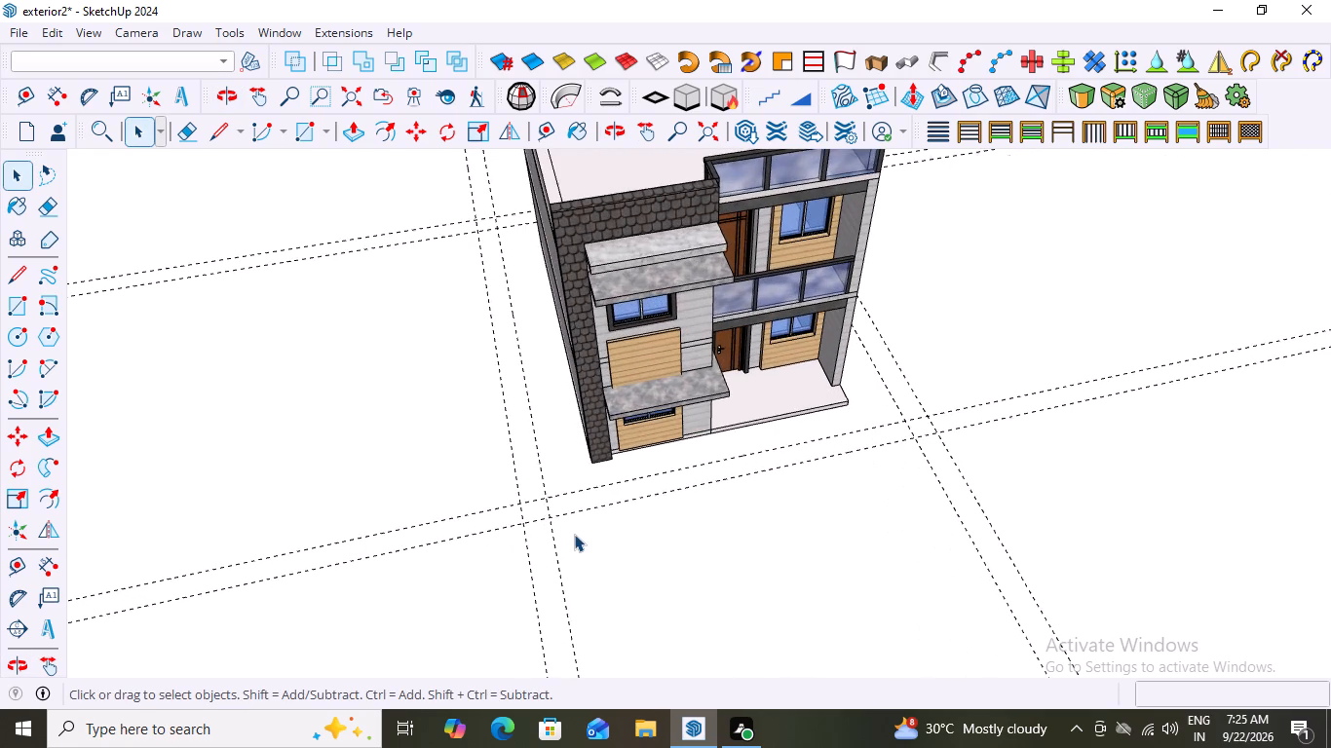
{"action": "middle_click_drag", "start_coordinate": [573, 535], "coordinate": [524, 541]}
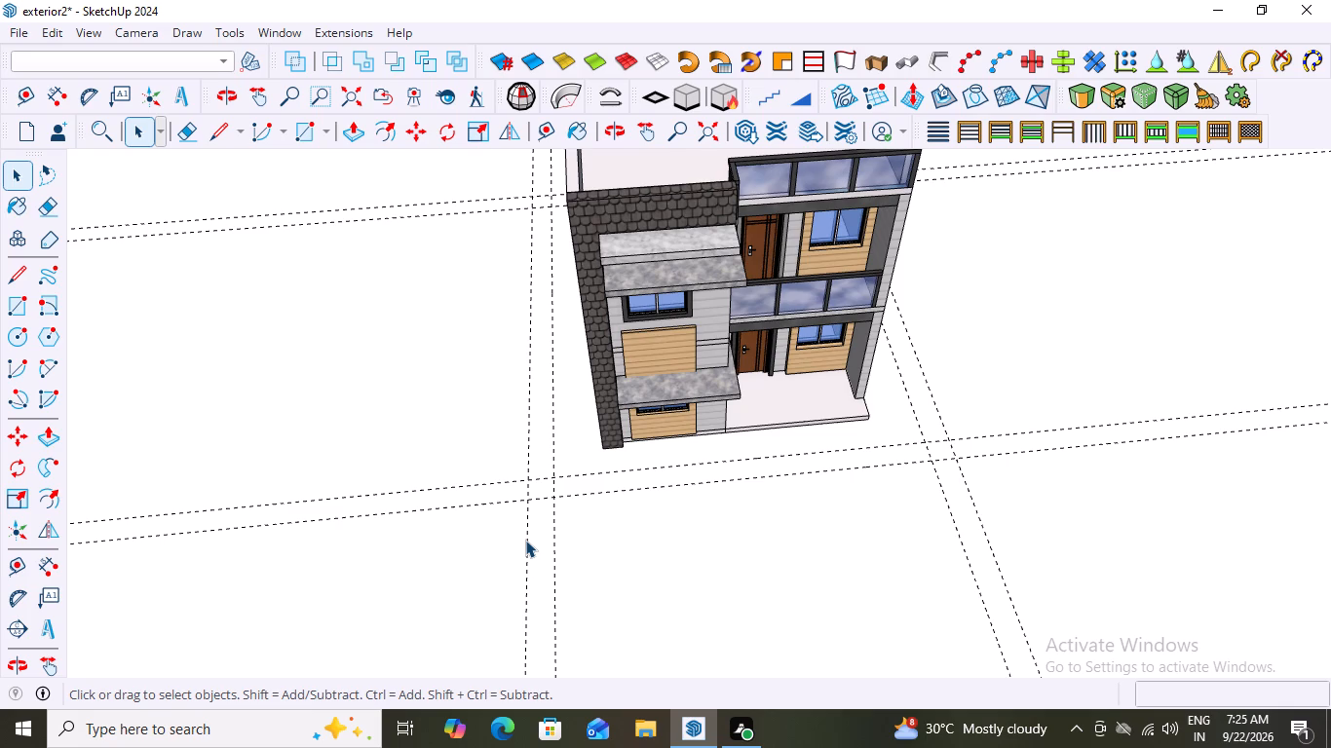
{"action": "key", "text": "l"}
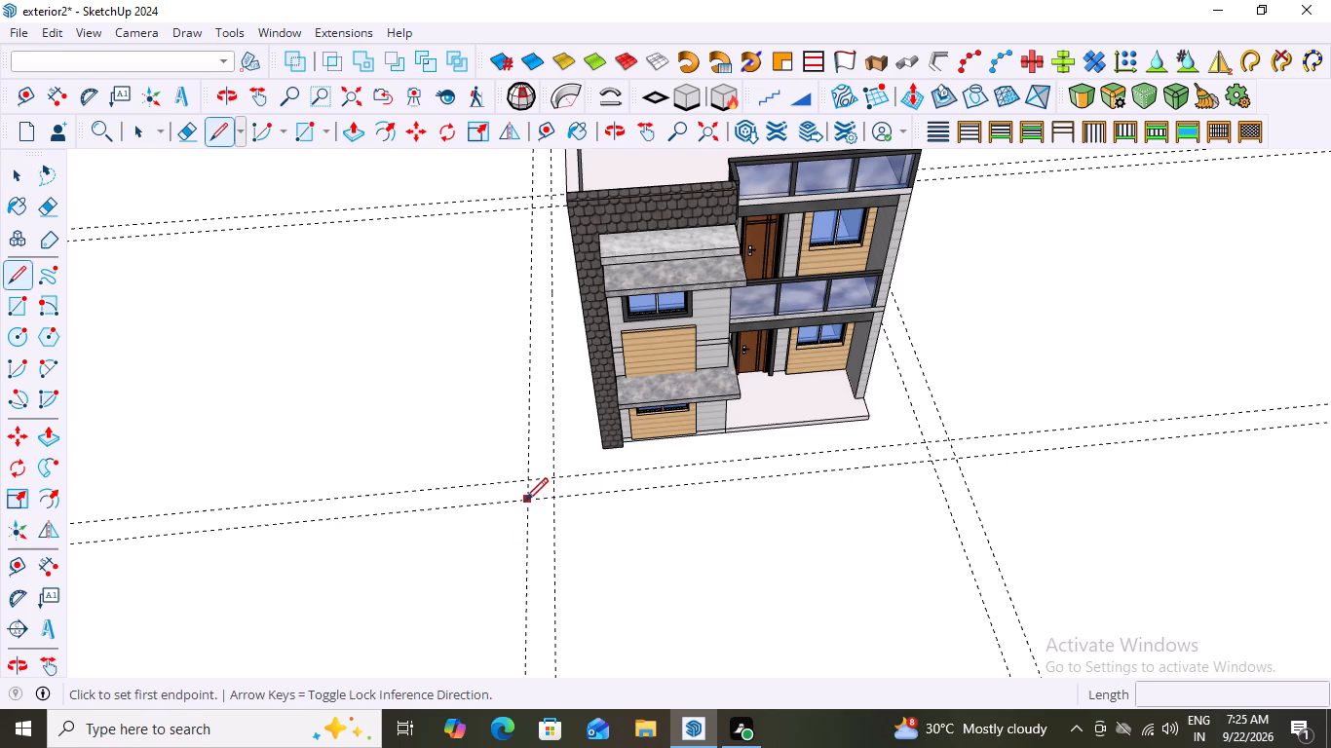
{"action": "left_click", "coordinate": [527, 500]}
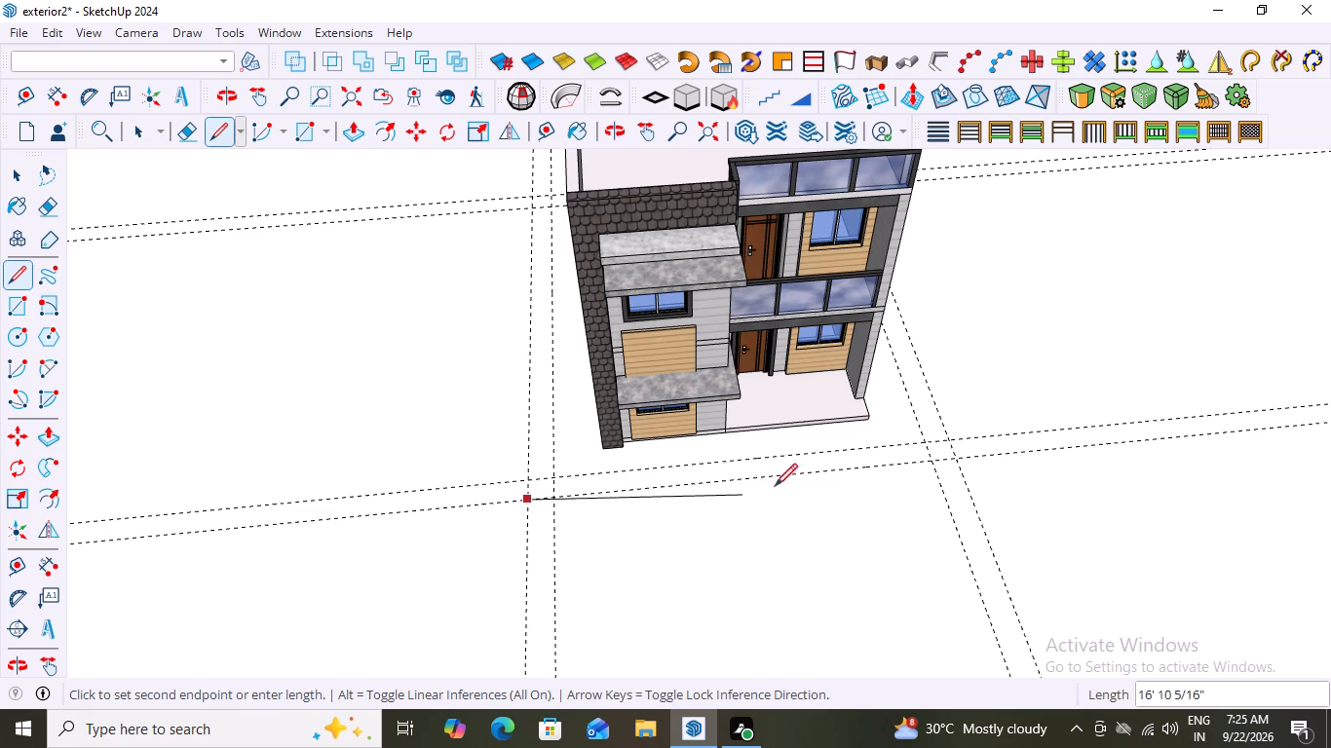
{"action": "left_click", "coordinate": [956, 462]}
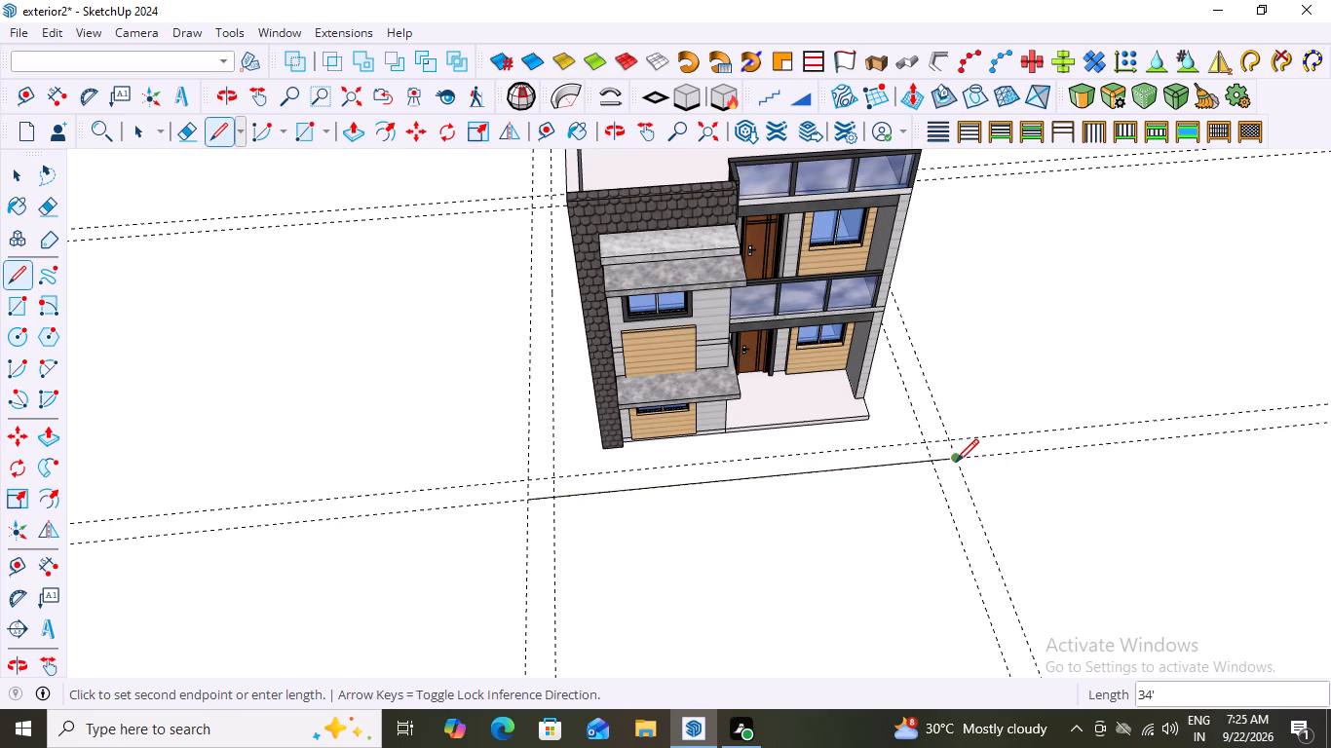
Continue the outline about 38' 9" along the outer right-side guide to its intersection with the outer rear guide.
{"action": "scroll", "coordinate": [962, 453], "scroll_direction": "down", "scroll_amount": 8}
{"action": "scroll", "coordinate": [992, 290], "scroll_direction": "up", "scroll_amount": 3}
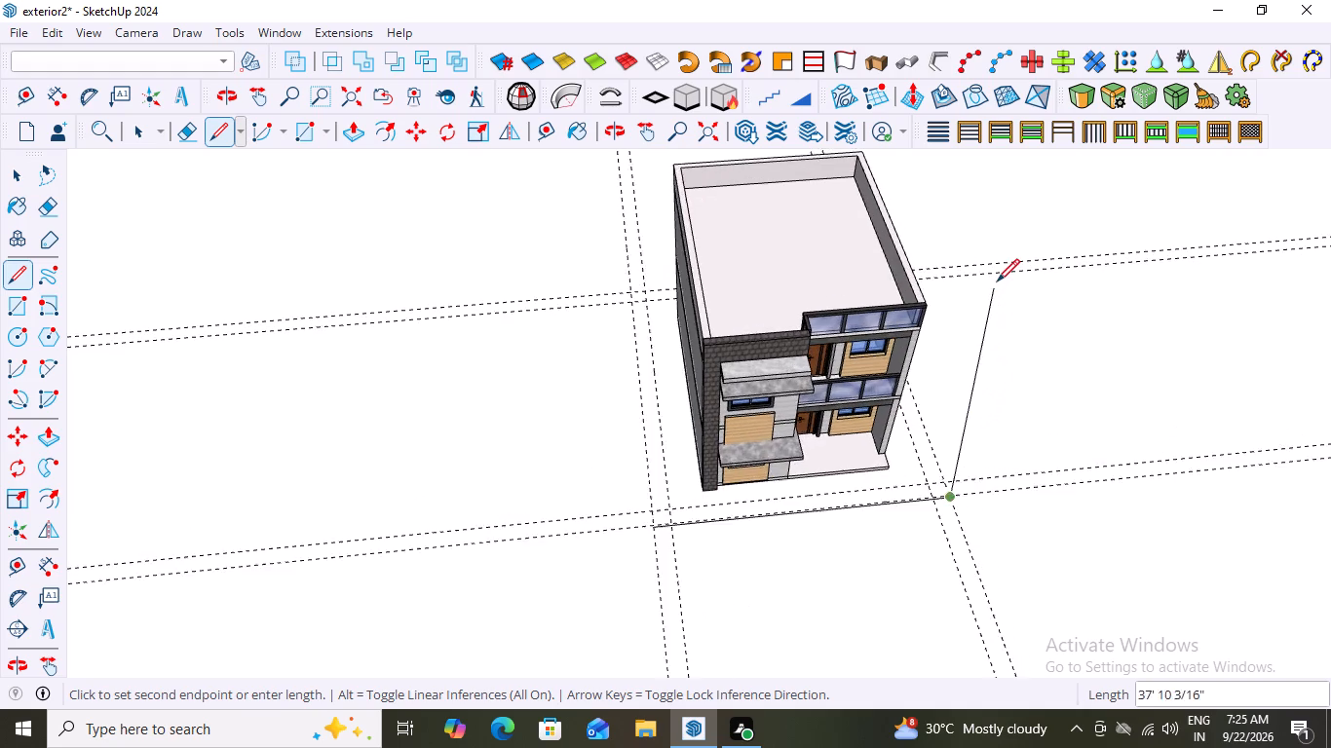
{"action": "scroll", "coordinate": [997, 281], "scroll_direction": "up", "scroll_amount": 2}
{"action": "middle_click_drag", "start_coordinate": [1020, 278], "coordinate": [723, 284]}
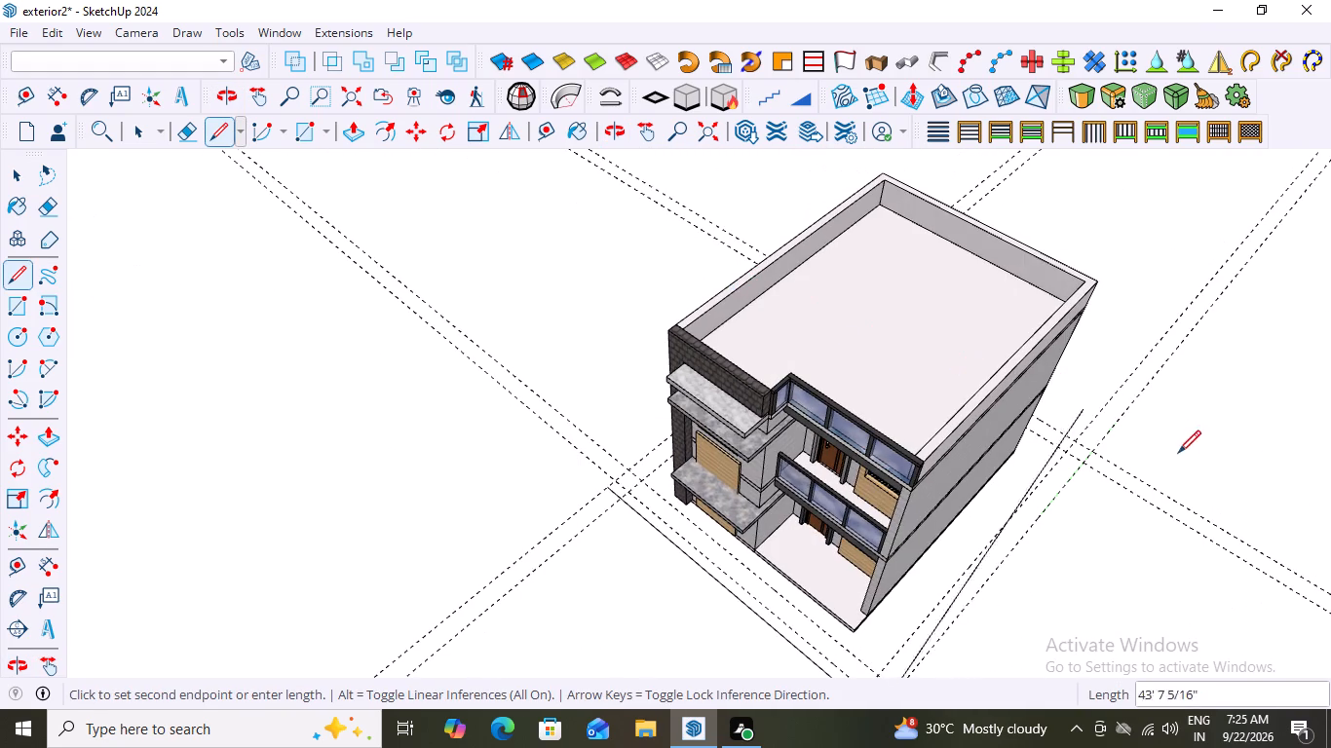
{"action": "scroll", "coordinate": [1104, 486], "scroll_direction": "up", "scroll_amount": 17}
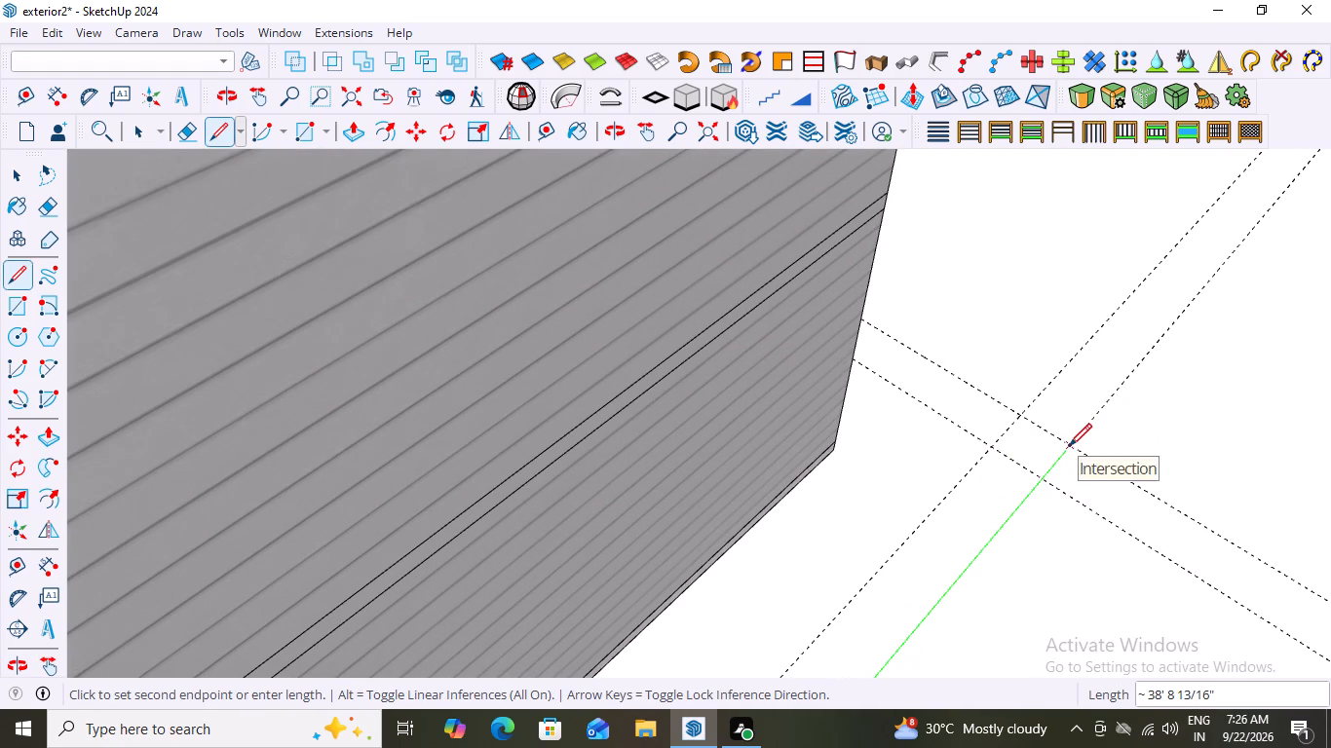
{"action": "left_click", "coordinate": [1069, 446]}
Continue the outline 34' along the outer rear guide to its intersection with the outer left-side guide.
{"action": "scroll", "coordinate": [1063, 449], "scroll_direction": "down", "scroll_amount": 20}
{"action": "scroll", "coordinate": [1063, 449], "scroll_direction": "down", "scroll_amount": 4}
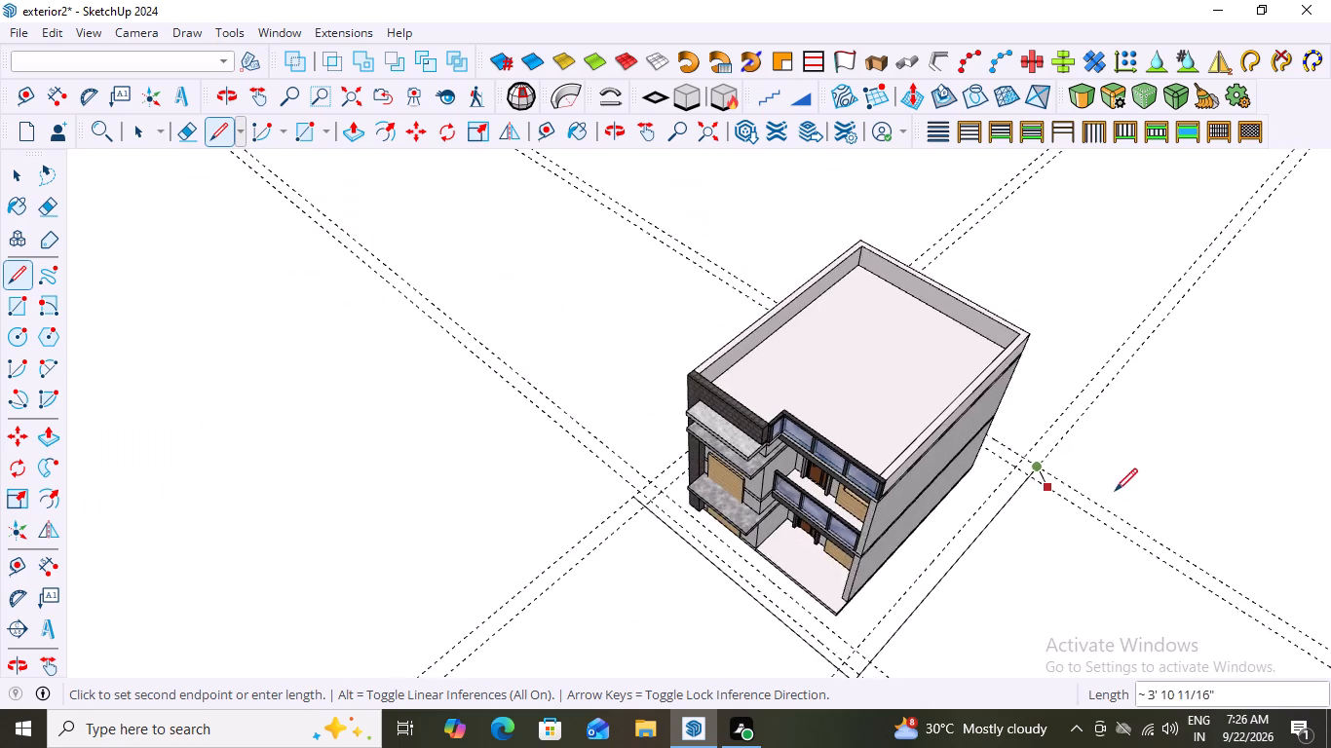
{"action": "middle_click_drag", "start_coordinate": [1163, 476], "coordinate": [814, 475]}
{"action": "scroll", "coordinate": [1129, 507], "scroll_direction": "down", "scroll_amount": 7}
{"action": "scroll", "coordinate": [1123, 596], "scroll_direction": "up", "scroll_amount": 5}
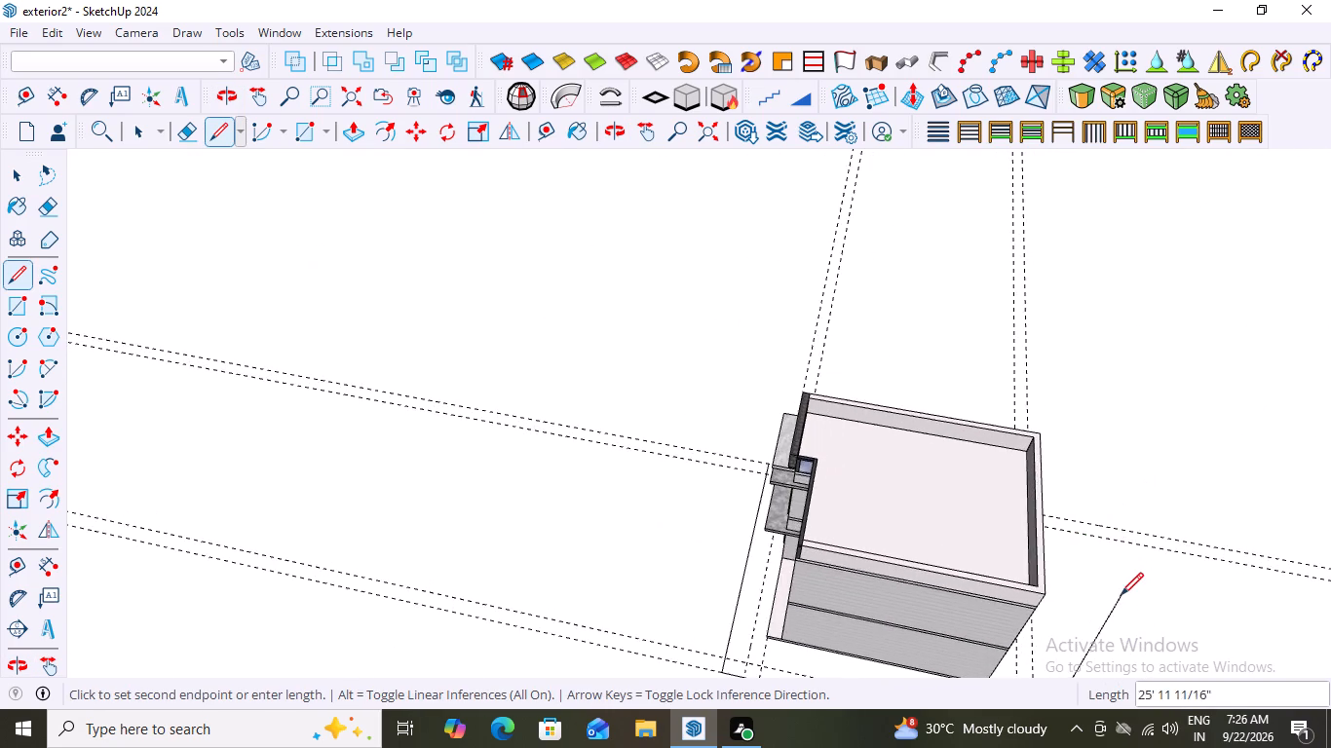
{"action": "scroll", "coordinate": [1121, 595], "scroll_direction": "up", "scroll_amount": 20}
{"action": "scroll", "coordinate": [978, 461], "scroll_direction": "up", "scroll_amount": 5}
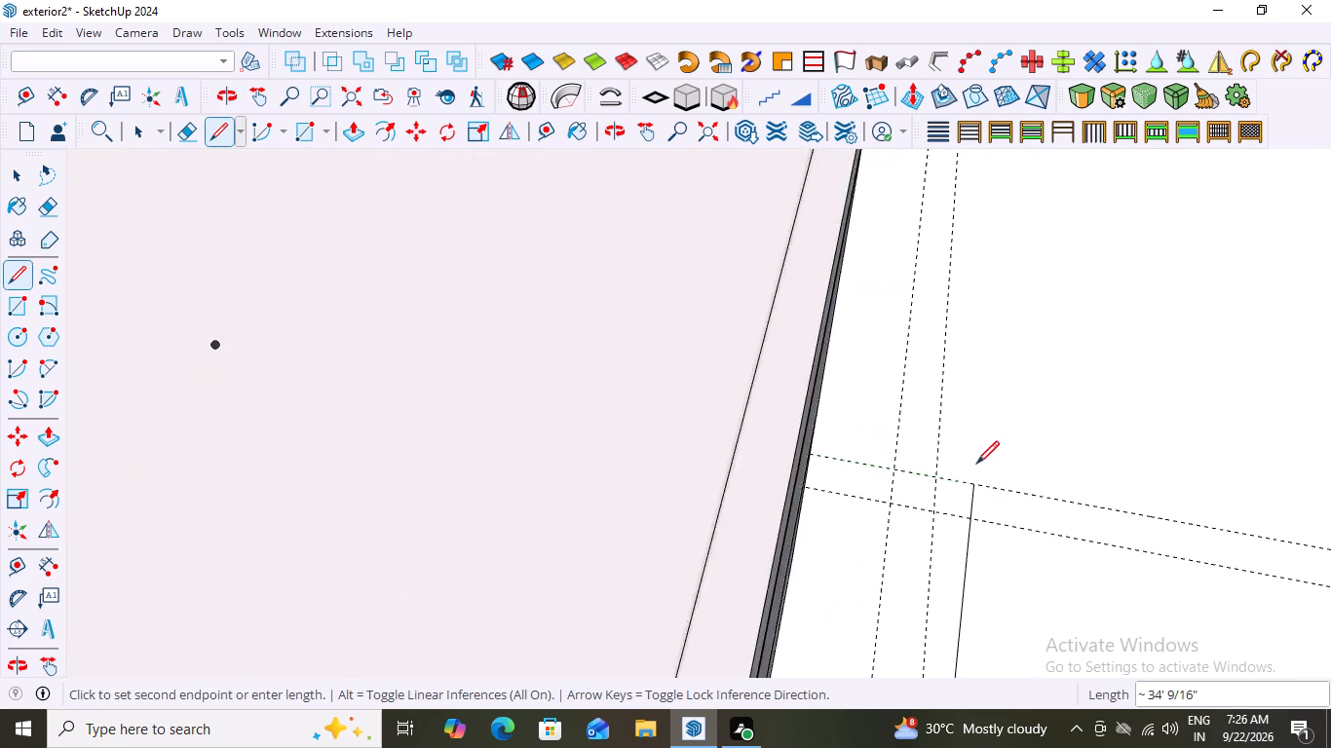
{"action": "scroll", "coordinate": [976, 464], "scroll_direction": "up", "scroll_amount": 7}
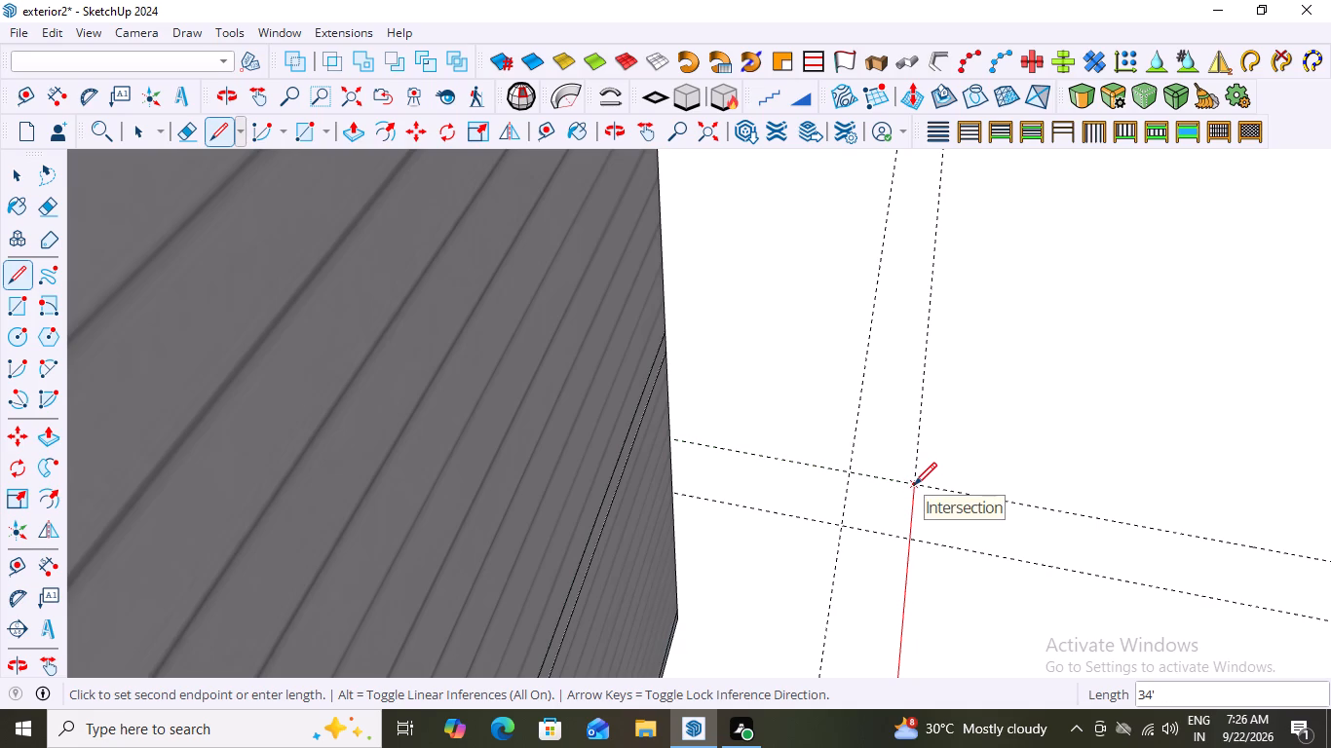
{"action": "left_click", "coordinate": [914, 485]}
Close the plot outline with a line about 38' 9" along the outer left-side guide to the front corner.
{"action": "scroll", "coordinate": [870, 469], "scroll_direction": "down", "scroll_amount": 20}
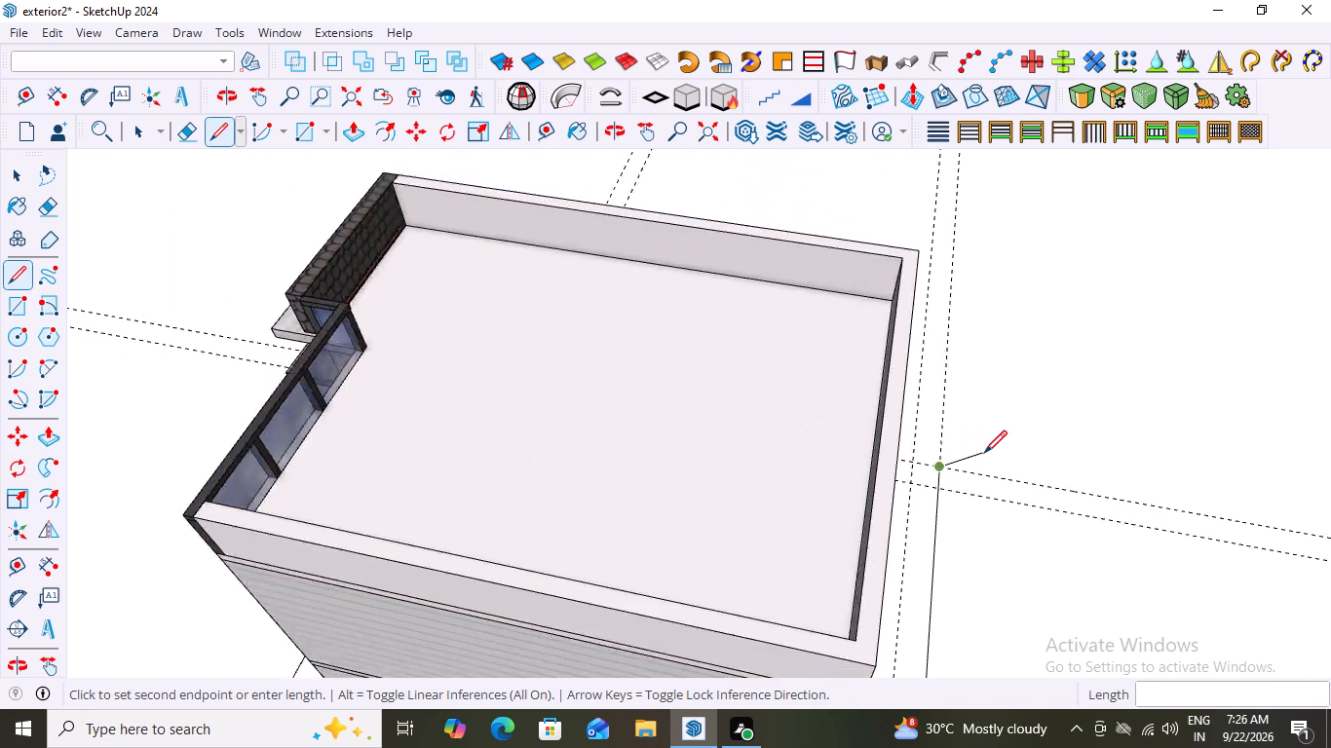
{"action": "scroll", "coordinate": [984, 453], "scroll_direction": "down", "scroll_amount": 5}
{"action": "middle_click_drag", "start_coordinate": [368, 290], "coordinate": [840, 349]}
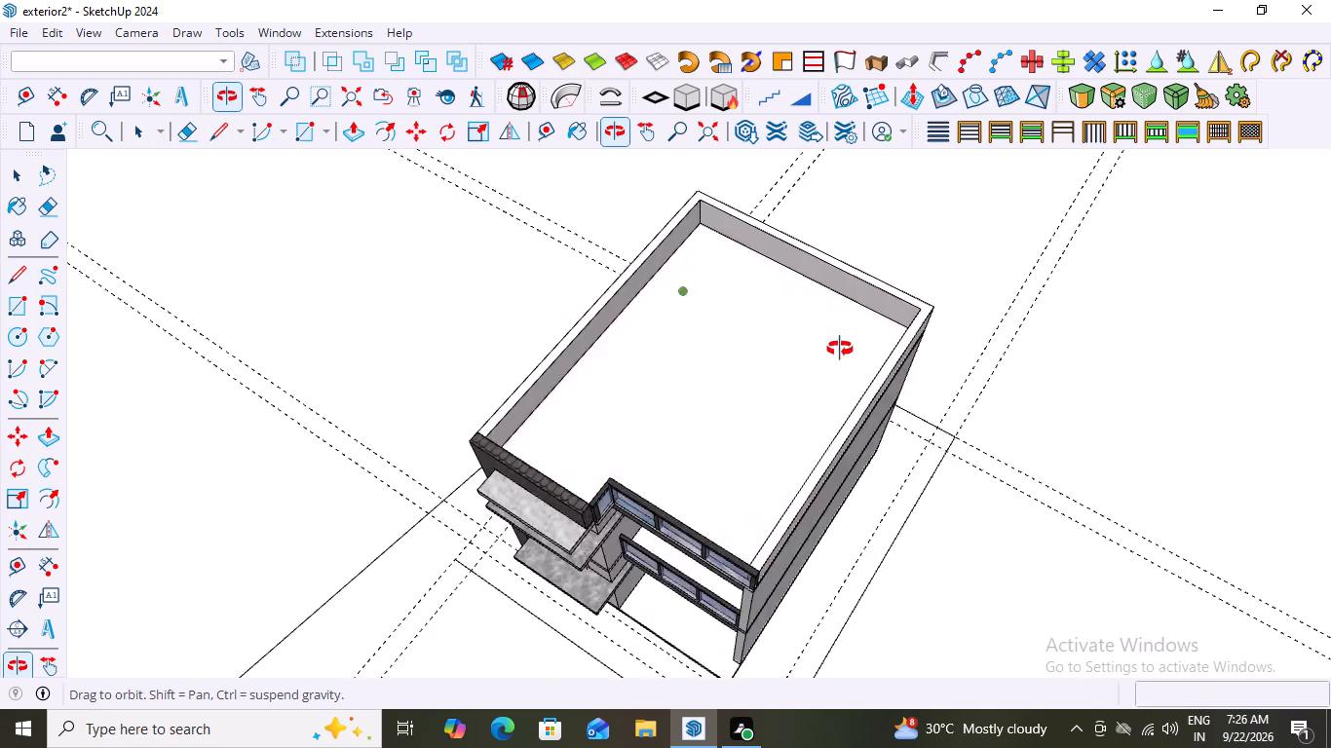
{"action": "middle_click_drag", "start_coordinate": [840, 349], "coordinate": [896, 336]}
{"action": "scroll", "coordinate": [471, 566], "scroll_direction": "down", "scroll_amount": 11}
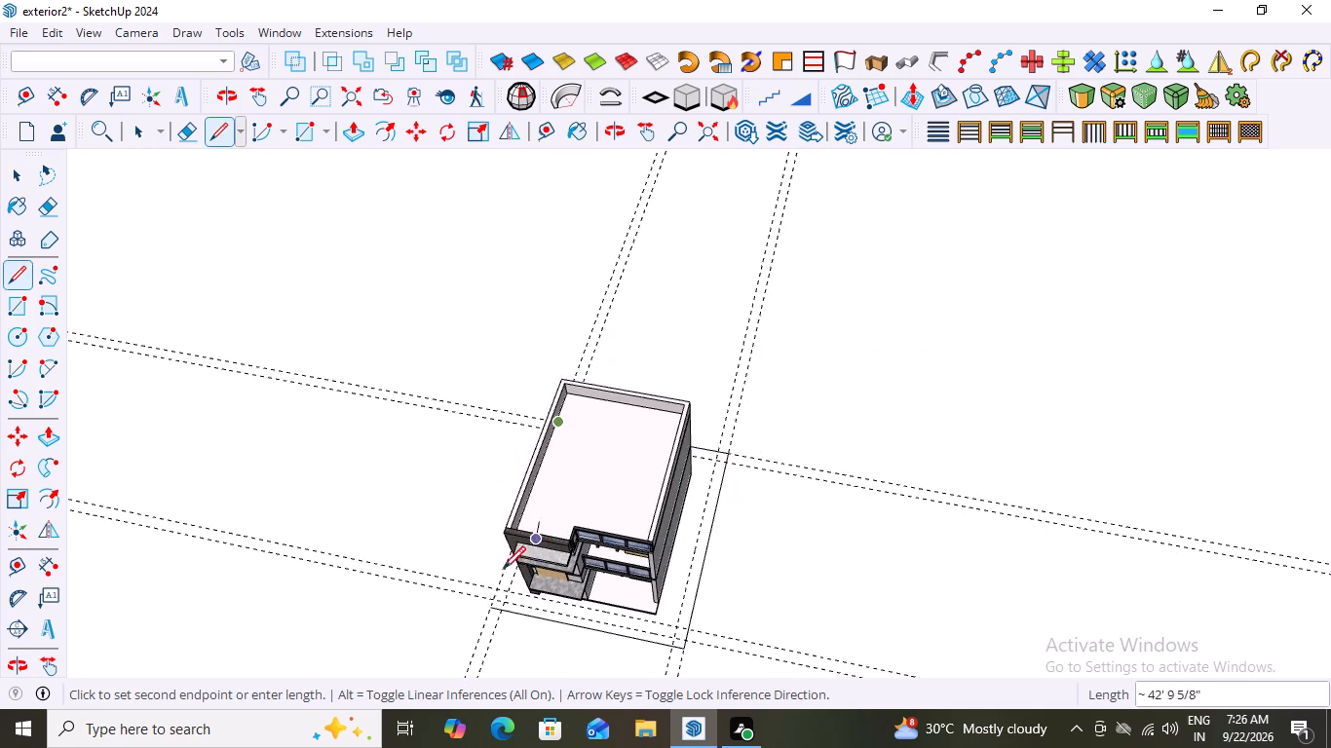
{"action": "scroll", "coordinate": [437, 571], "scroll_direction": "down", "scroll_amount": 4}
{"action": "middle_click_drag", "start_coordinate": [406, 587], "coordinate": [584, 523]}
{"action": "scroll", "coordinate": [584, 523], "scroll_direction": "down", "scroll_amount": 11}
{"action": "scroll", "coordinate": [542, 642], "scroll_direction": "up", "scroll_amount": 20}
{"action": "scroll", "coordinate": [542, 642], "scroll_direction": "up", "scroll_amount": 13}
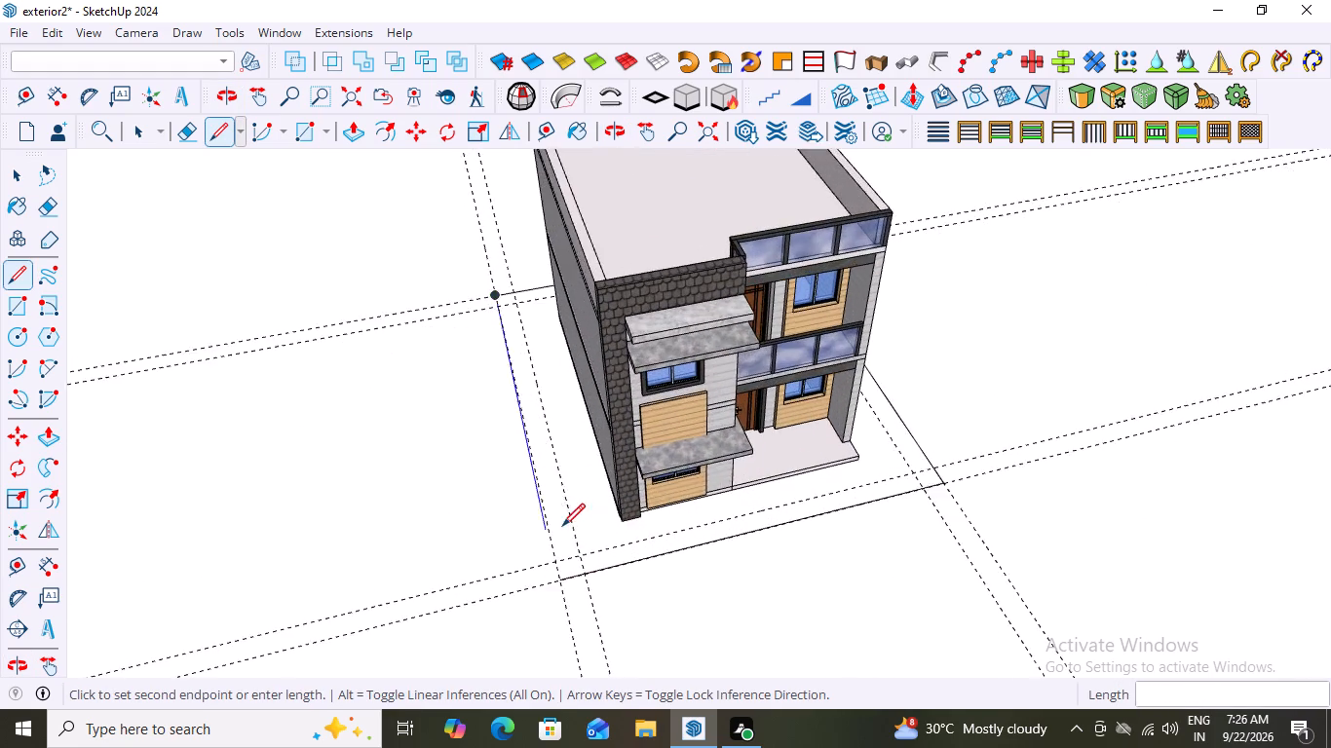
{"action": "scroll", "coordinate": [562, 526], "scroll_direction": "up", "scroll_amount": 6}
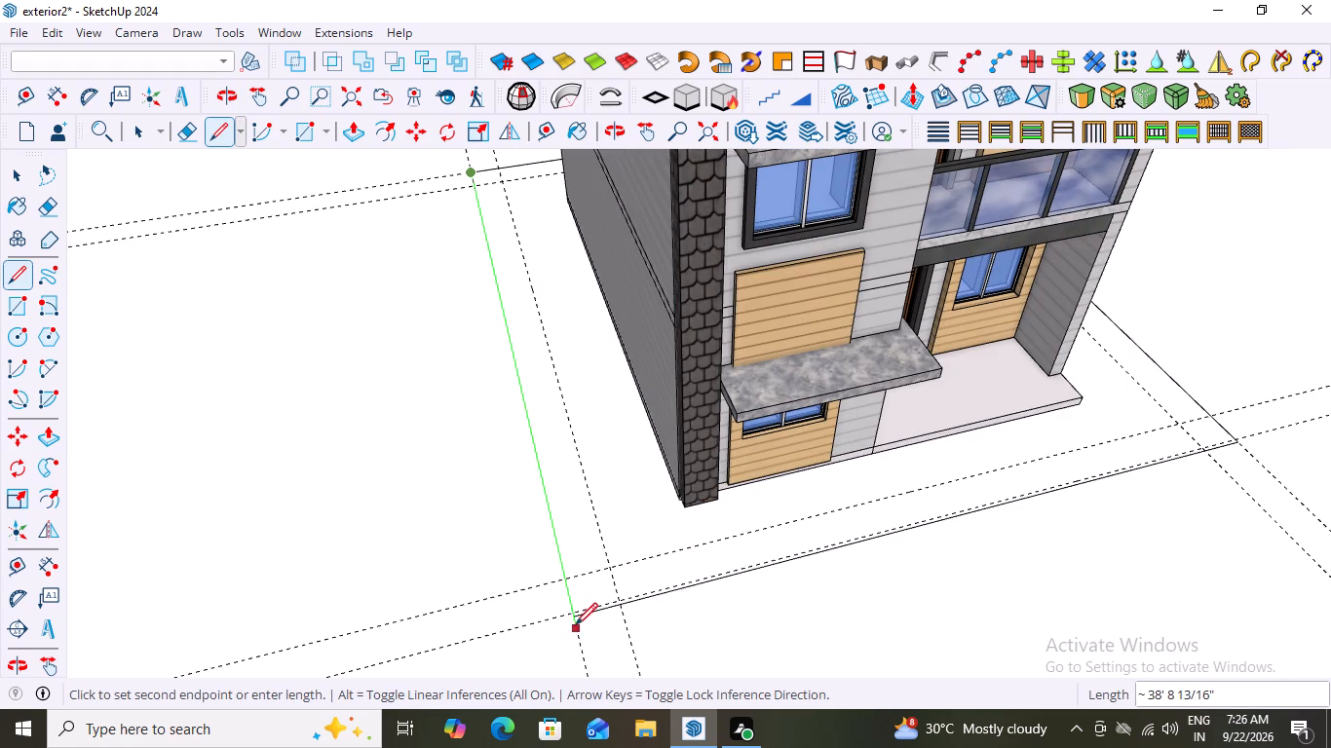
{"action": "scroll", "coordinate": [575, 619], "scroll_direction": "up", "scroll_amount": 8}
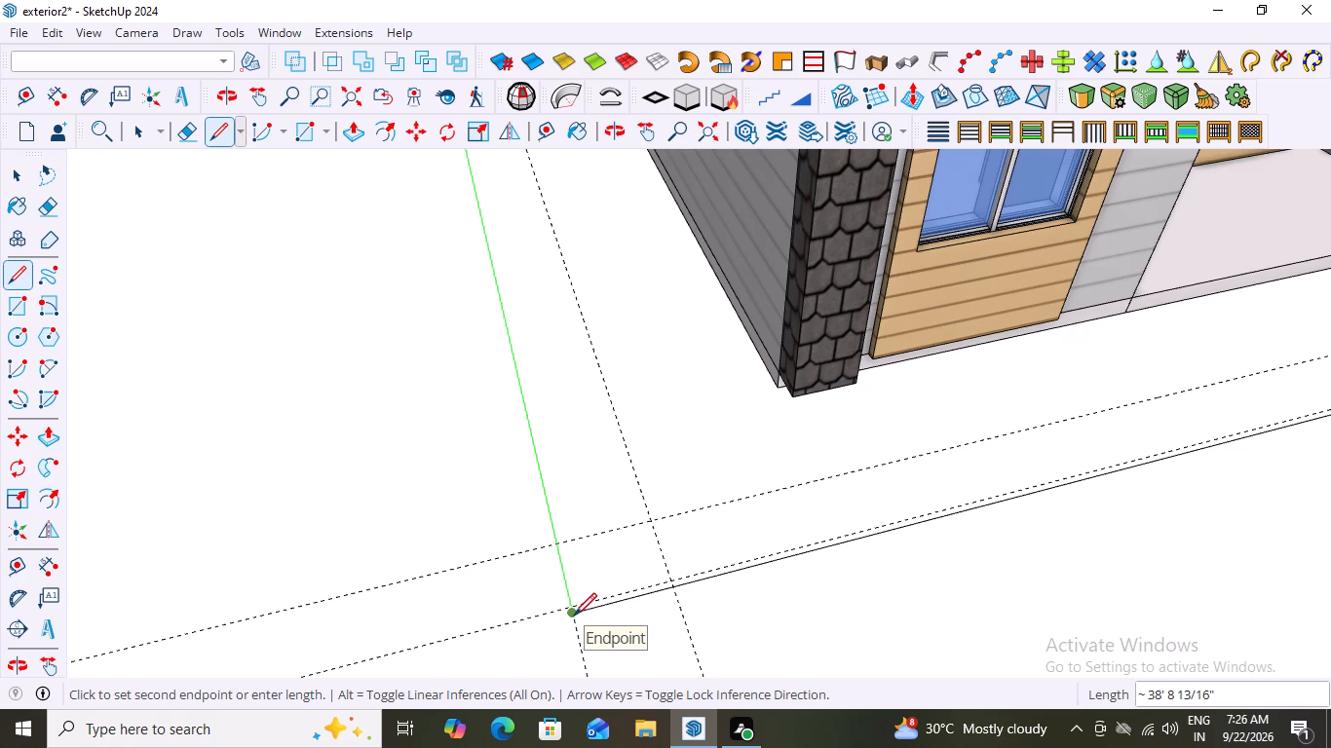
{"action": "left_click", "coordinate": [574, 616]}
Draw an inner border line across the plot's front, from the inner left-side guide to the inner right-side guide.
{"action": "scroll", "coordinate": [431, 564], "scroll_direction": "down", "scroll_amount": 7}
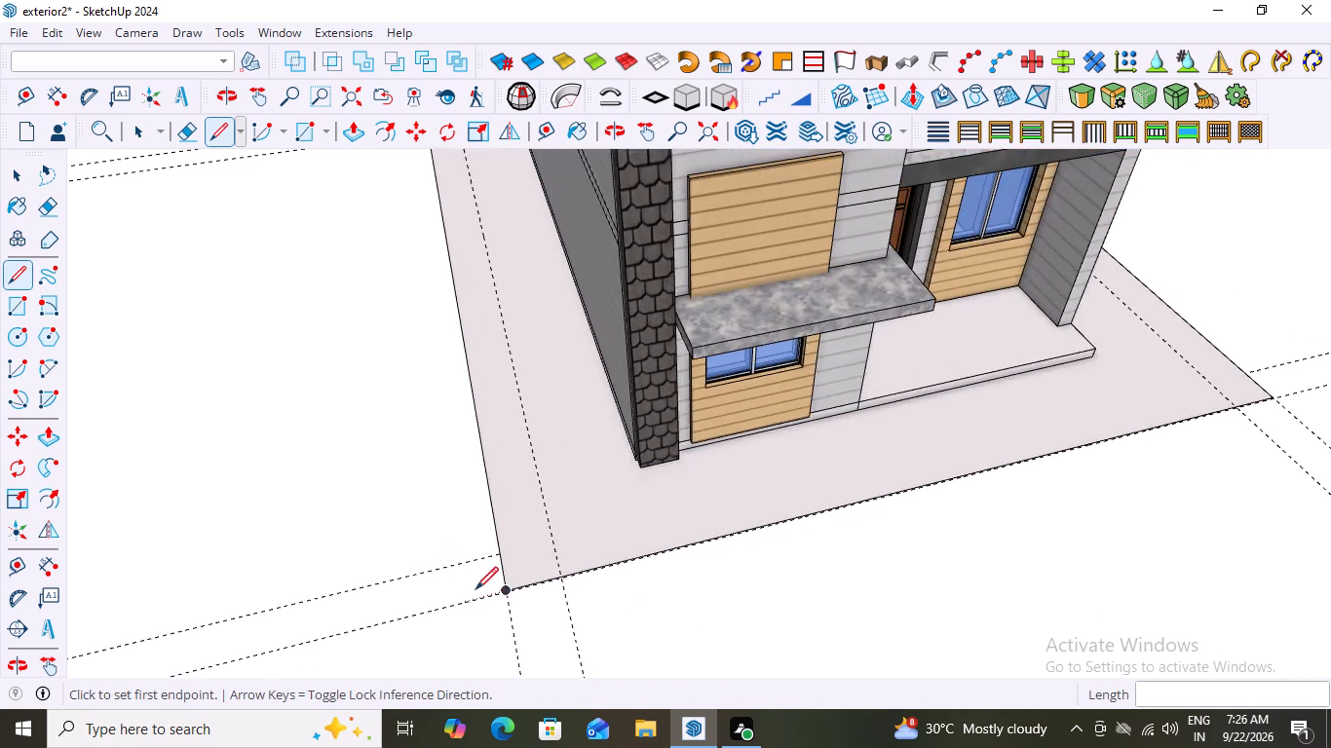
{"action": "scroll", "coordinate": [475, 589], "scroll_direction": "down", "scroll_amount": 7}
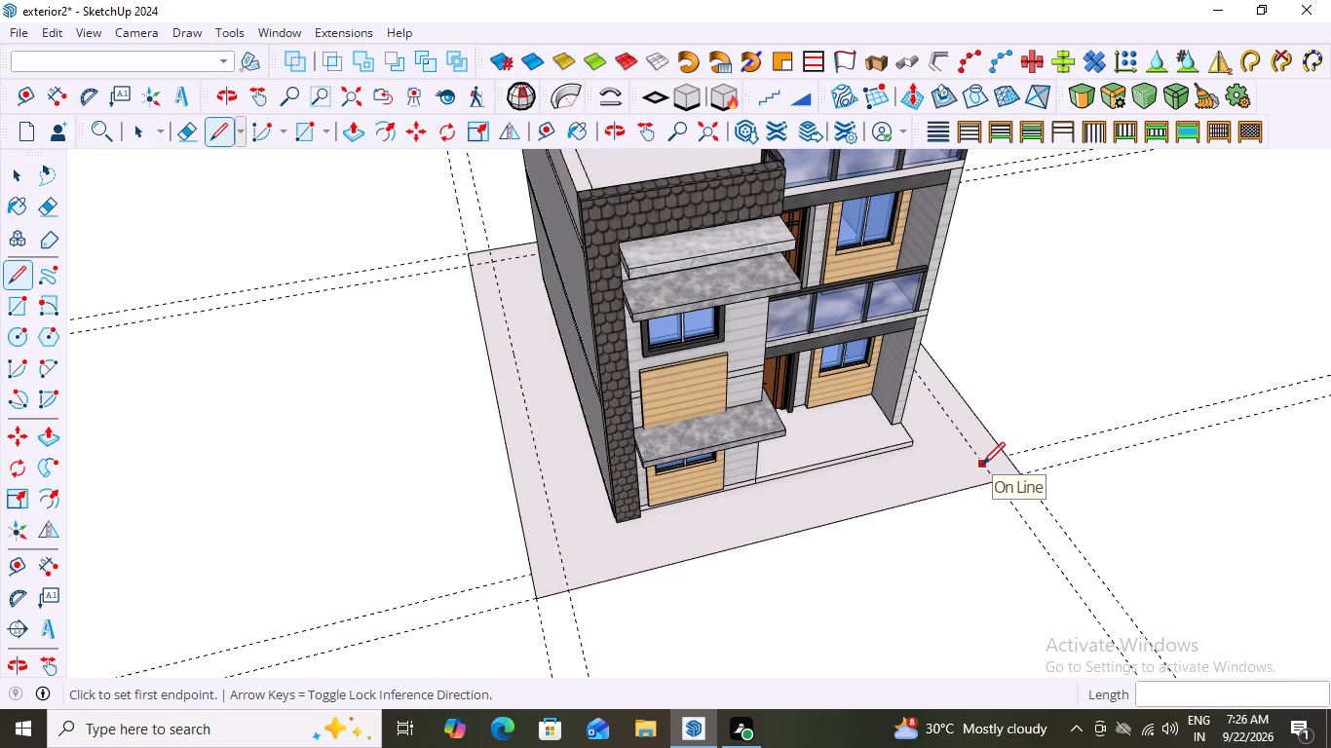
{"action": "left_click", "coordinate": [564, 566]}
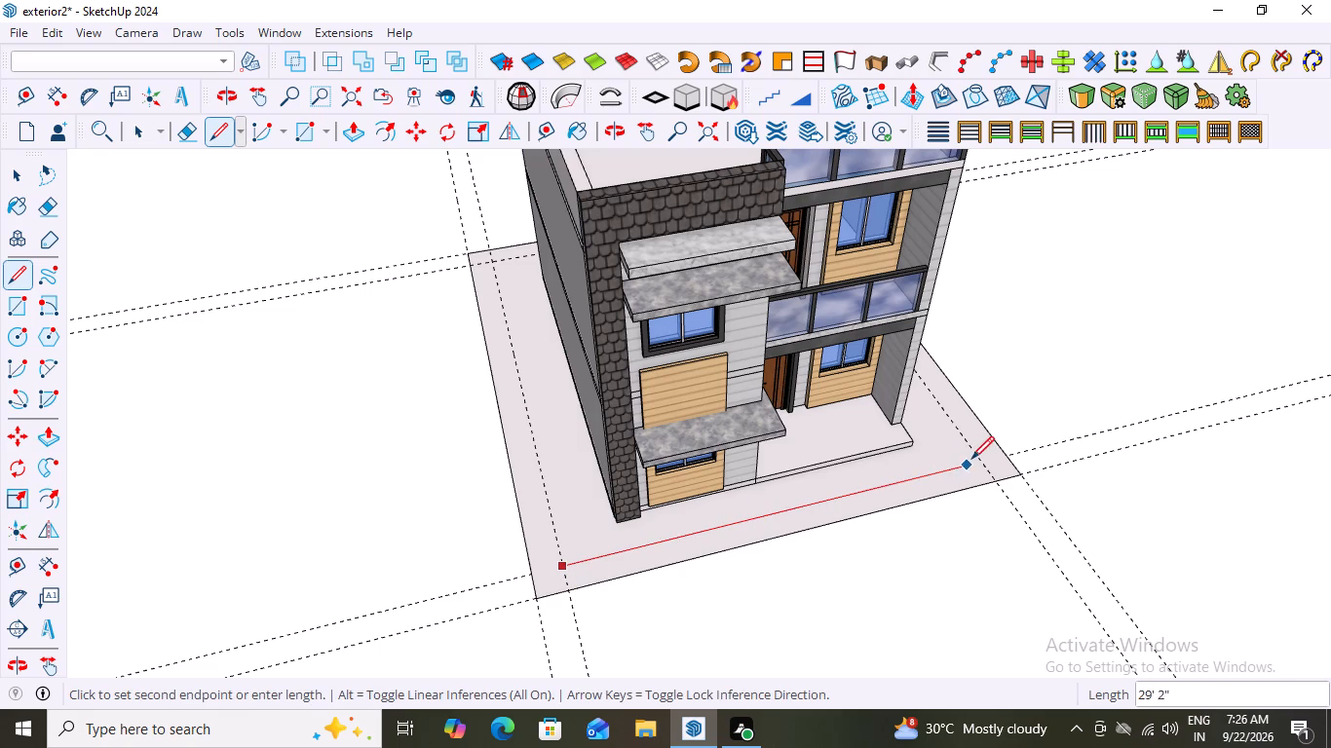
{"action": "left_click", "coordinate": [981, 459]}
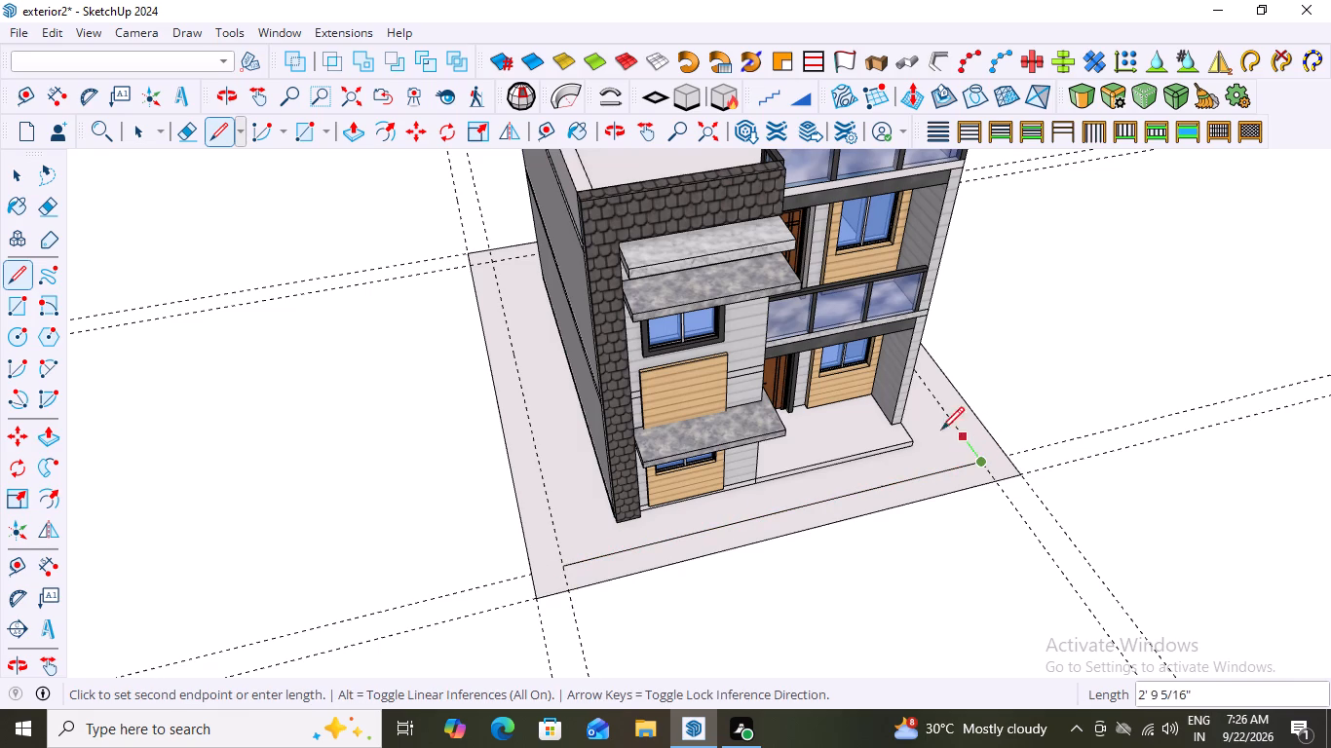
Continue the inner border about 34' 10" along the inner right-side guide to its intersection with the inner rear guide.
{"action": "scroll", "coordinate": [911, 428], "scroll_direction": "down", "scroll_amount": 6}
{"action": "middle_click_drag", "start_coordinate": [1076, 472], "coordinate": [600, 450]}
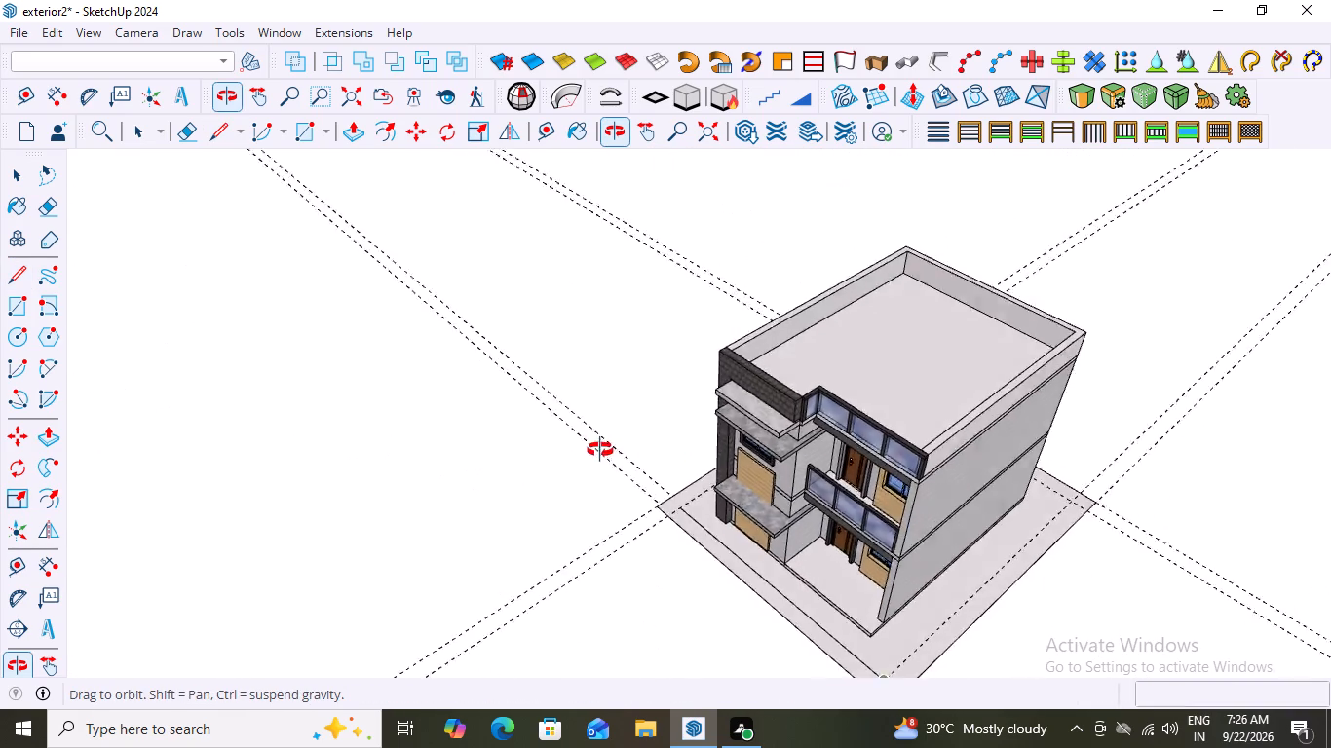
{"action": "middle_click_drag", "start_coordinate": [600, 450], "coordinate": [588, 448]}
{"action": "scroll", "coordinate": [1088, 588], "scroll_direction": "up", "scroll_amount": 6}
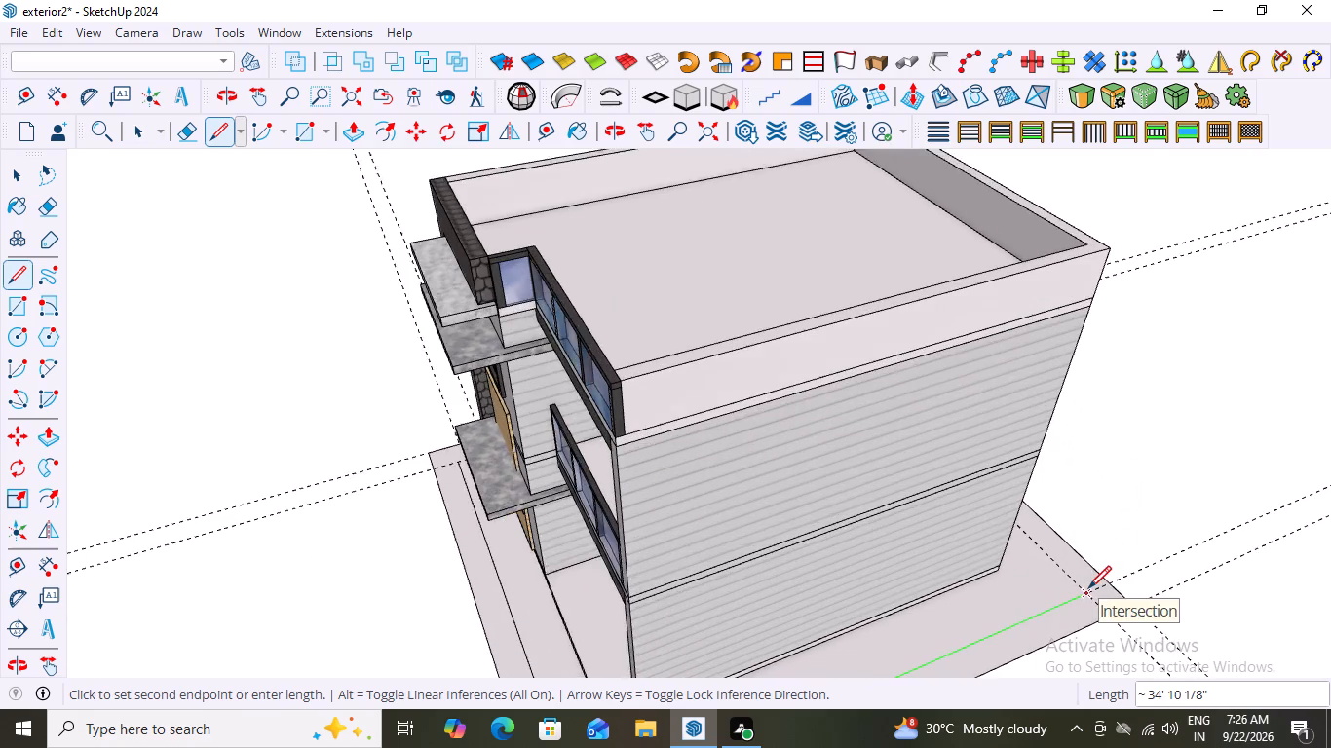
{"action": "left_click", "coordinate": [1084, 594]}
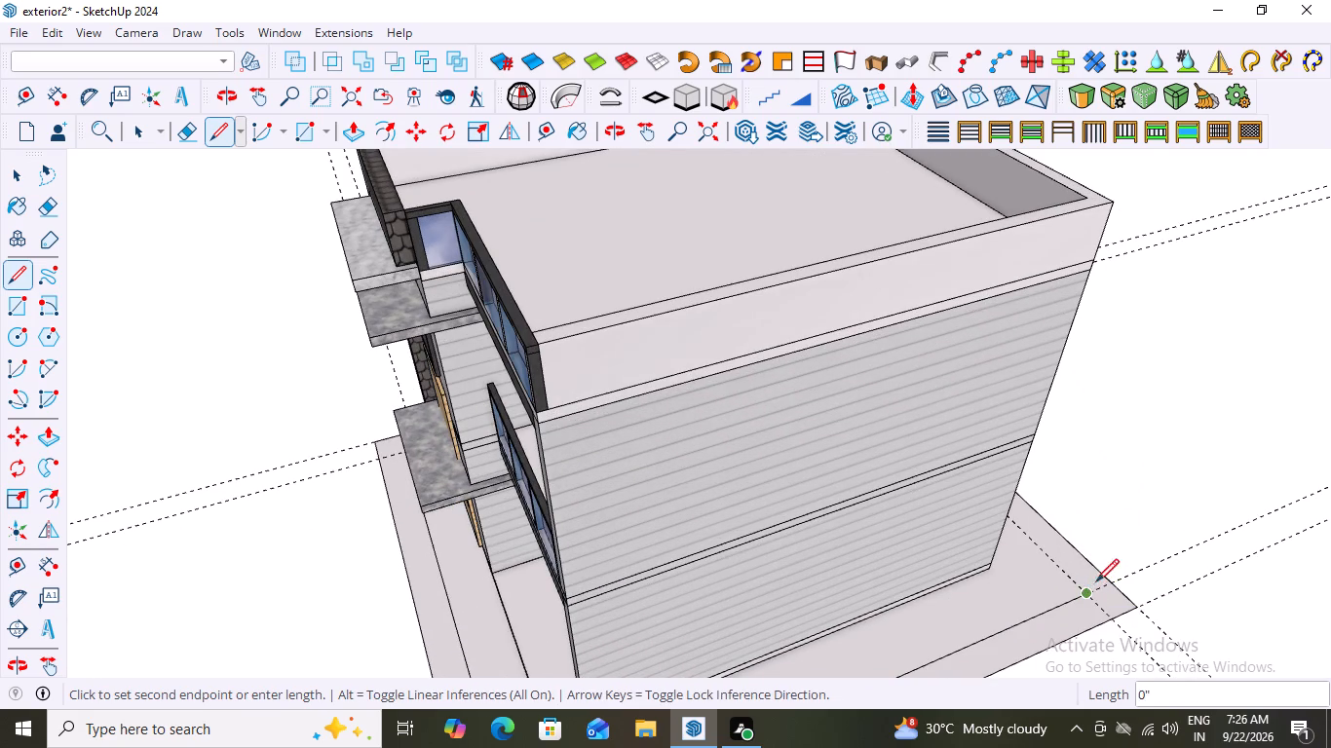
Continue the inner border 30' along the inner rear guide to its intersection with the inner left-side guide.
{"action": "scroll", "coordinate": [1110, 527], "scroll_direction": "down", "scroll_amount": 7}
{"action": "middle_click_drag", "start_coordinate": [1117, 519], "coordinate": [802, 483]}
{"action": "scroll", "coordinate": [801, 488], "scroll_direction": "down", "scroll_amount": 3}
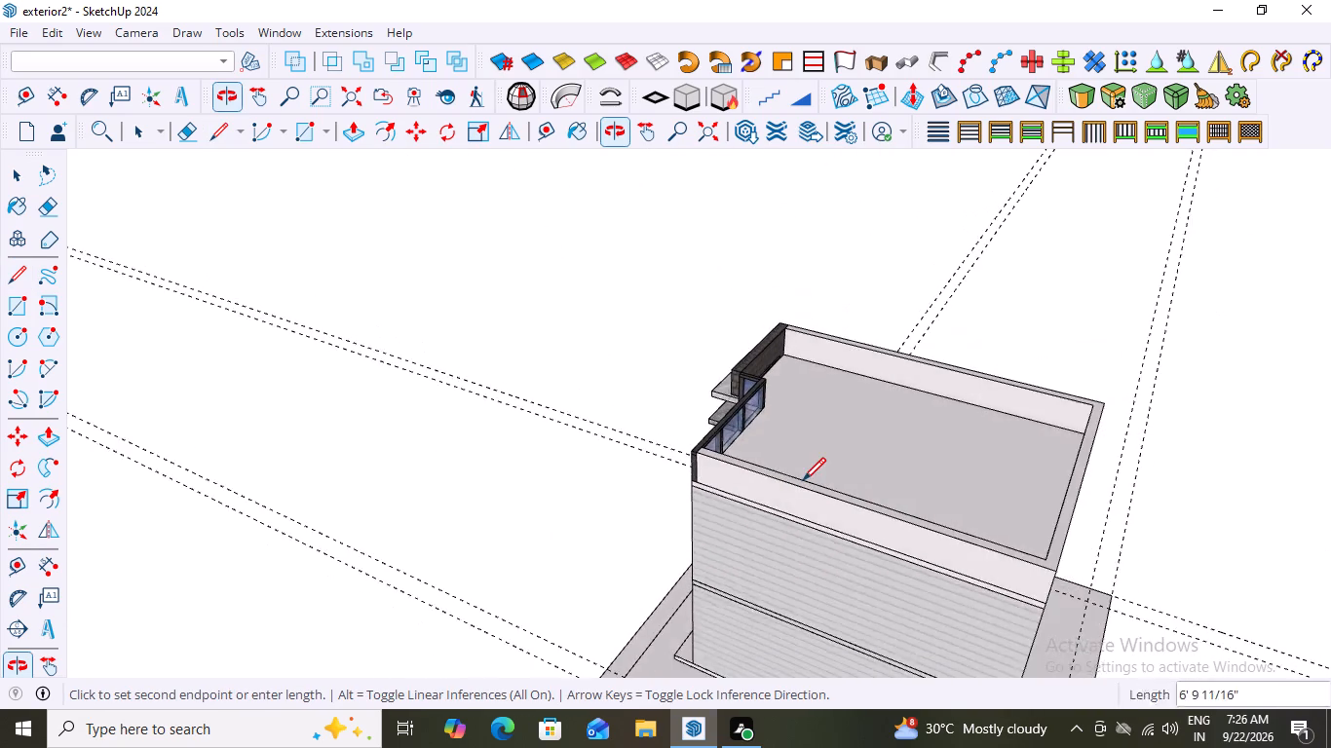
{"action": "scroll", "coordinate": [803, 480], "scroll_direction": "down", "scroll_amount": 7}
{"action": "scroll", "coordinate": [972, 587], "scroll_direction": "up", "scroll_amount": 8}
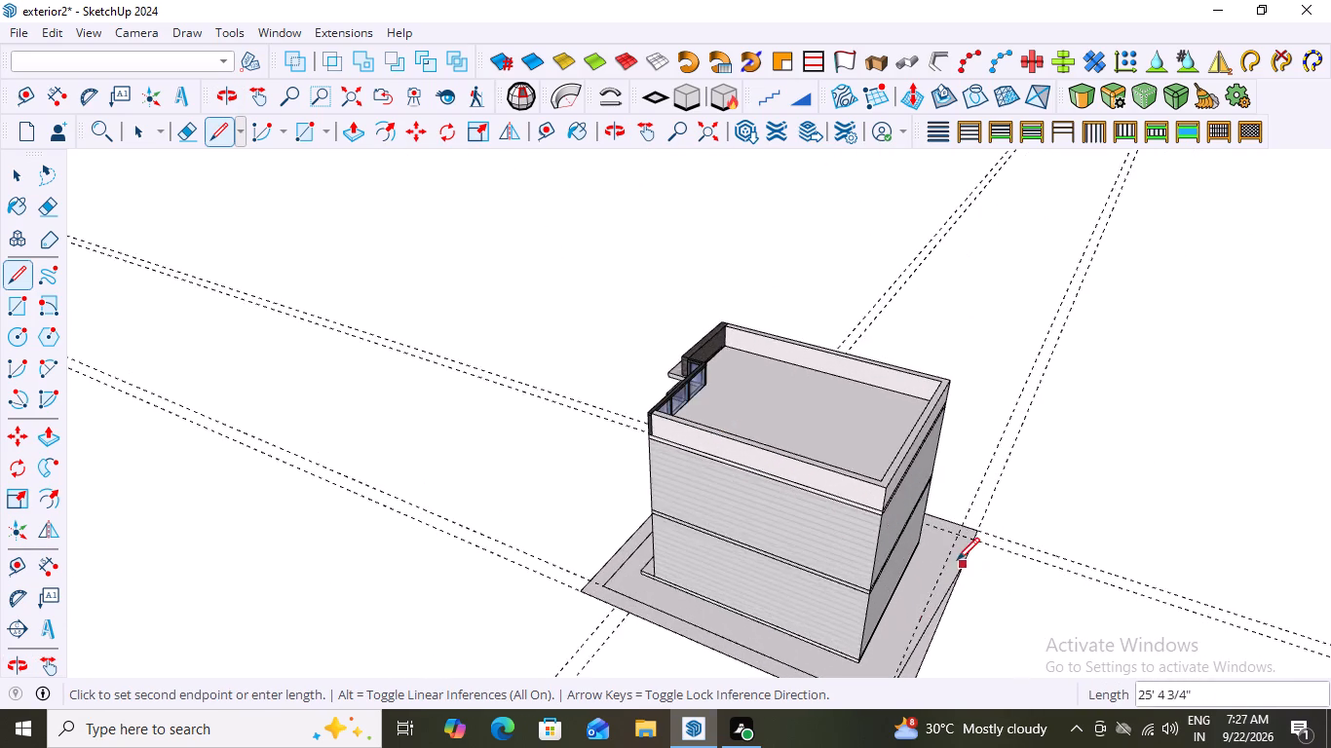
{"action": "scroll", "coordinate": [957, 560], "scroll_direction": "up", "scroll_amount": 12}
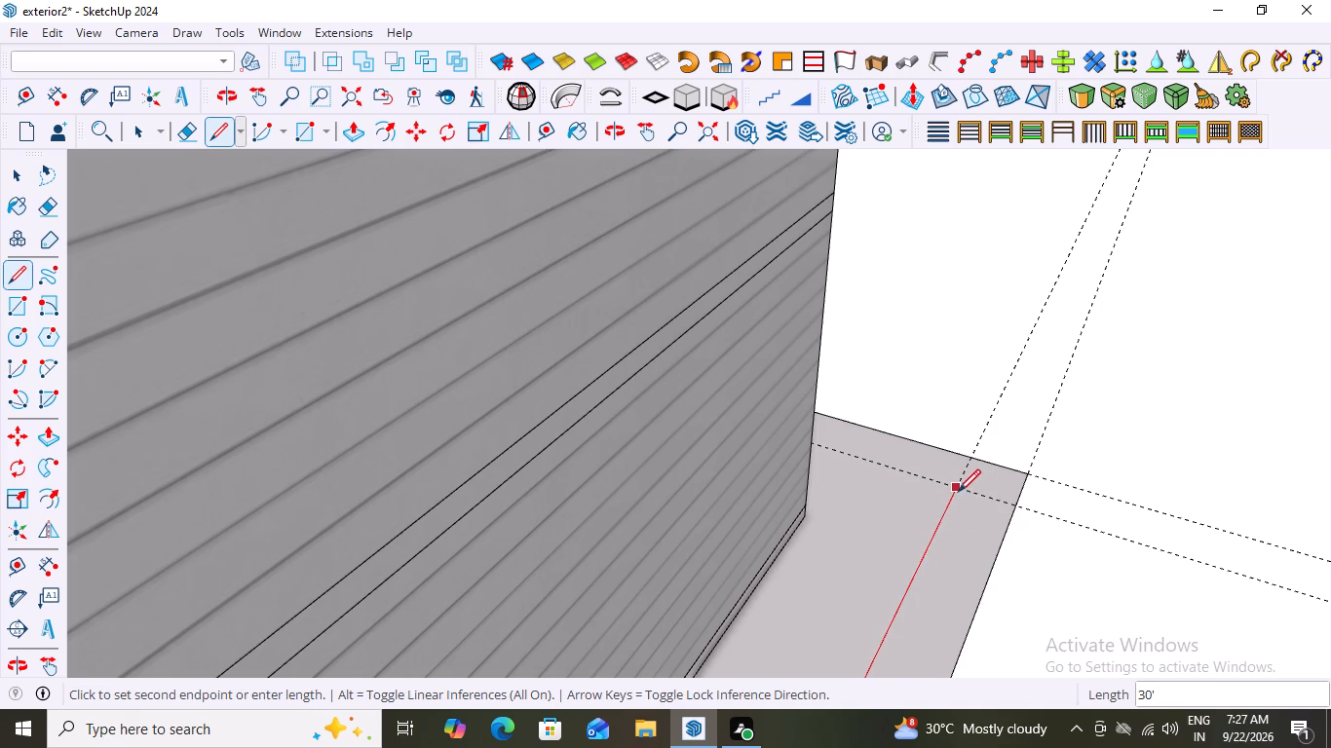
{"action": "left_click", "coordinate": [956, 489]}
Close the inner border with a line about 34' 10" along the inner left-side guide to the front line's endpoint.
{"action": "scroll", "coordinate": [956, 489], "scroll_direction": "down", "scroll_amount": 12}
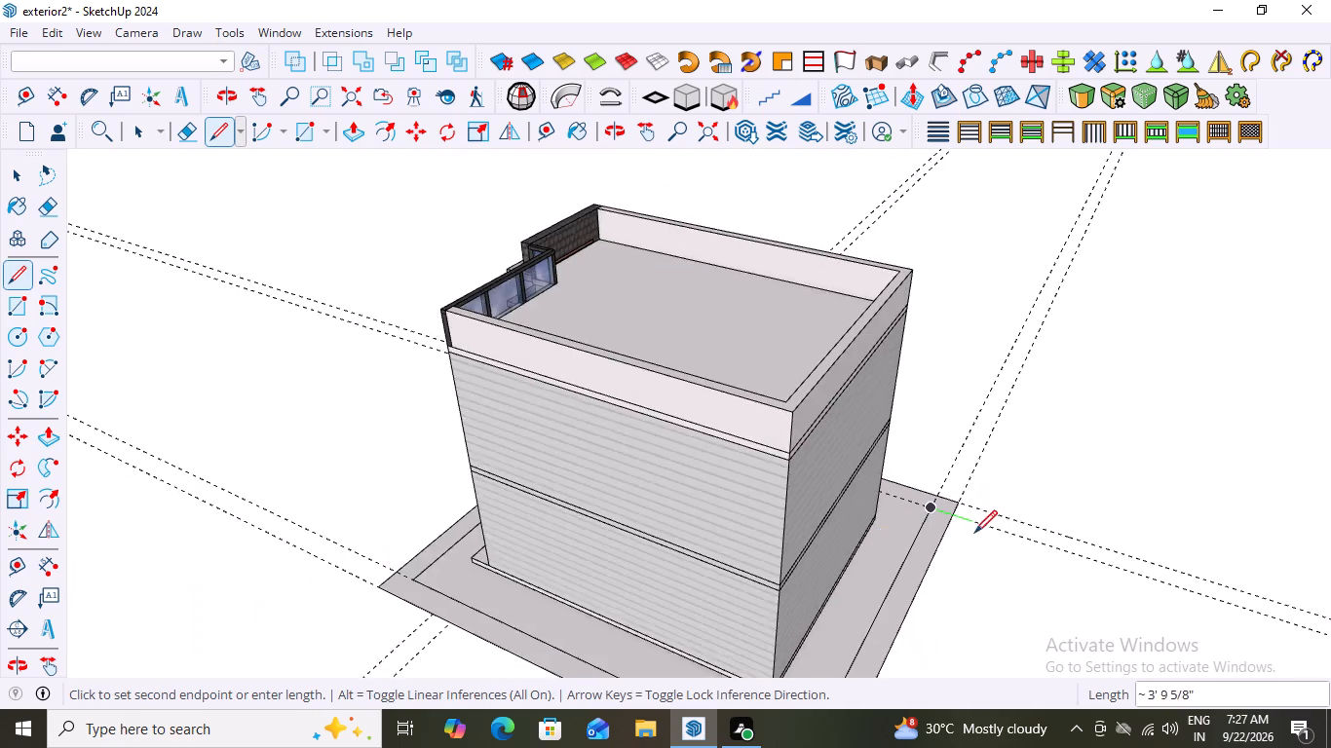
{"action": "scroll", "coordinate": [974, 533], "scroll_direction": "down", "scroll_amount": 6}
{"action": "scroll", "coordinate": [1052, 528], "scroll_direction": "down", "scroll_amount": 10}
{"action": "middle_click_drag", "start_coordinate": [1059, 565], "coordinate": [911, 606]}
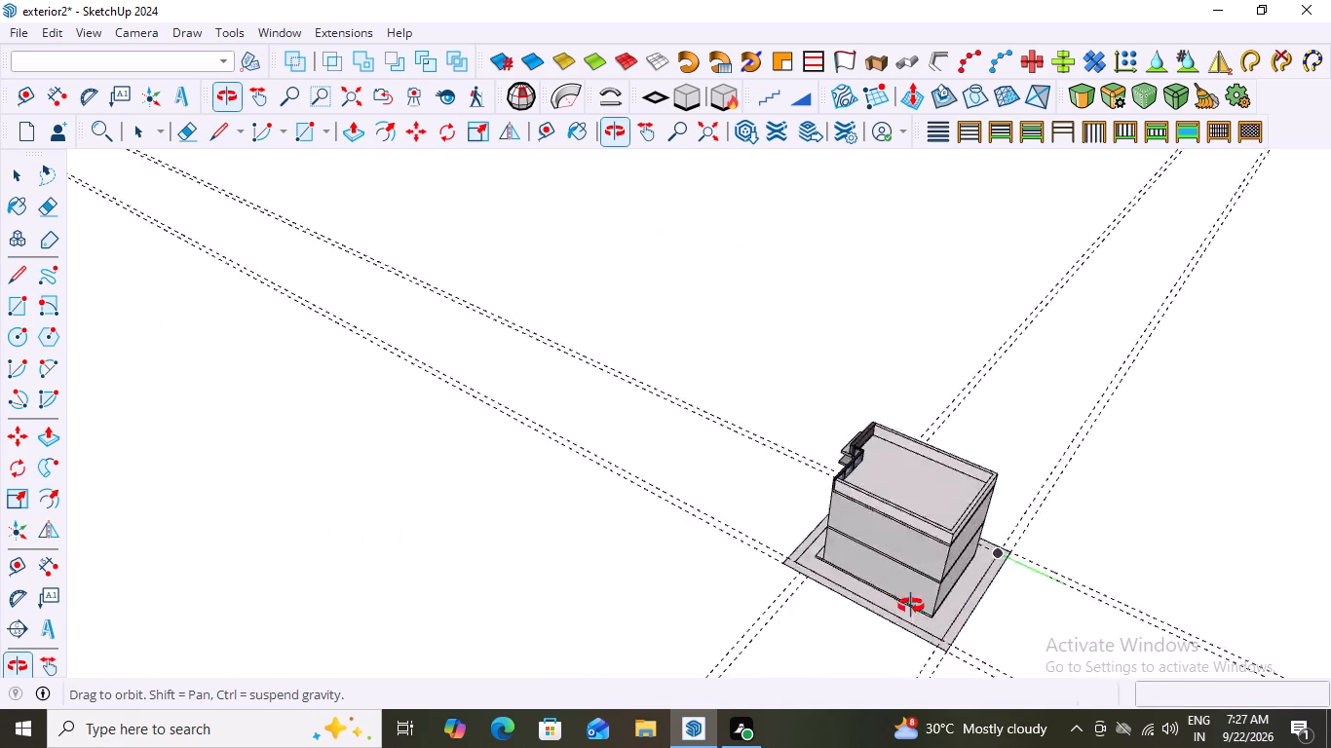
{"action": "middle_click_drag", "start_coordinate": [911, 606], "coordinate": [612, 505]}
{"action": "scroll", "coordinate": [610, 518], "scroll_direction": "down", "scroll_amount": 7}
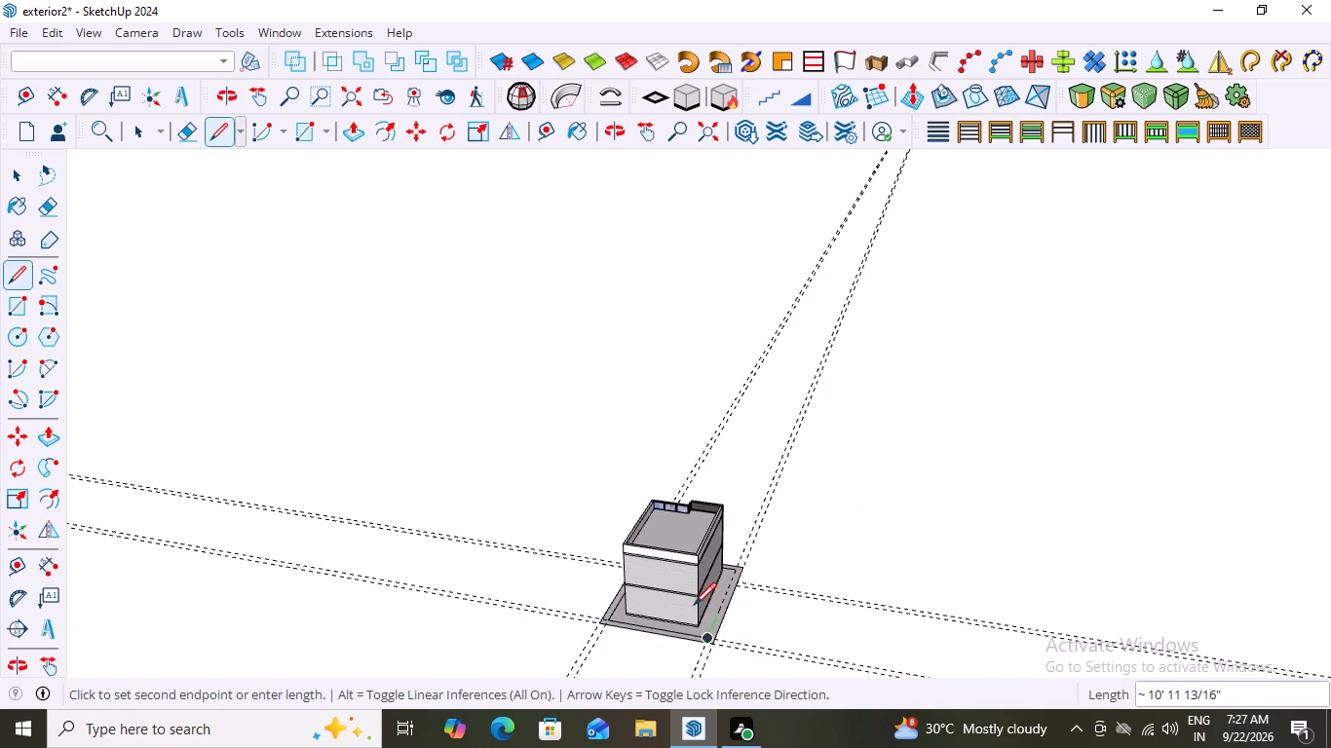
{"action": "scroll", "coordinate": [694, 605], "scroll_direction": "up", "scroll_amount": 20}
{"action": "scroll", "coordinate": [694, 605], "scroll_direction": "up", "scroll_amount": 6}
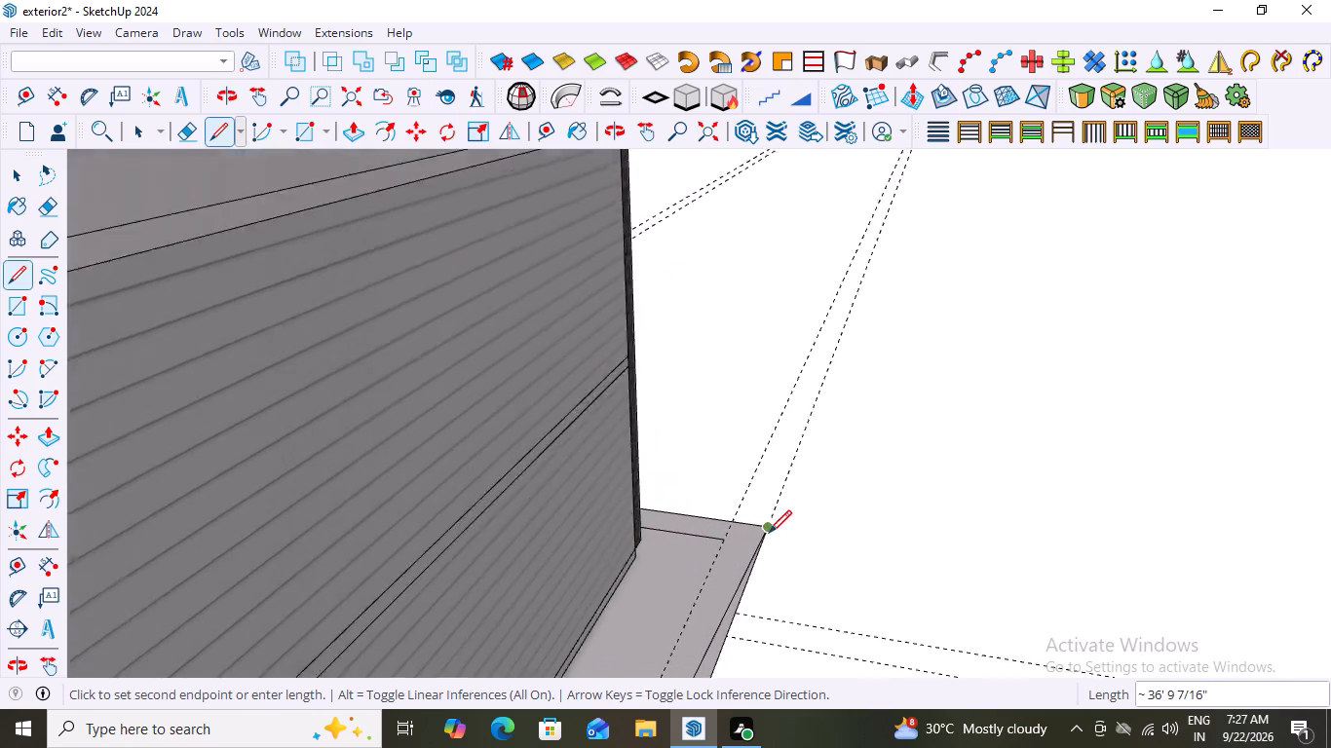
{"action": "scroll", "coordinate": [769, 533], "scroll_direction": "up", "scroll_amount": 1}
{"action": "left_click", "coordinate": [705, 548]}
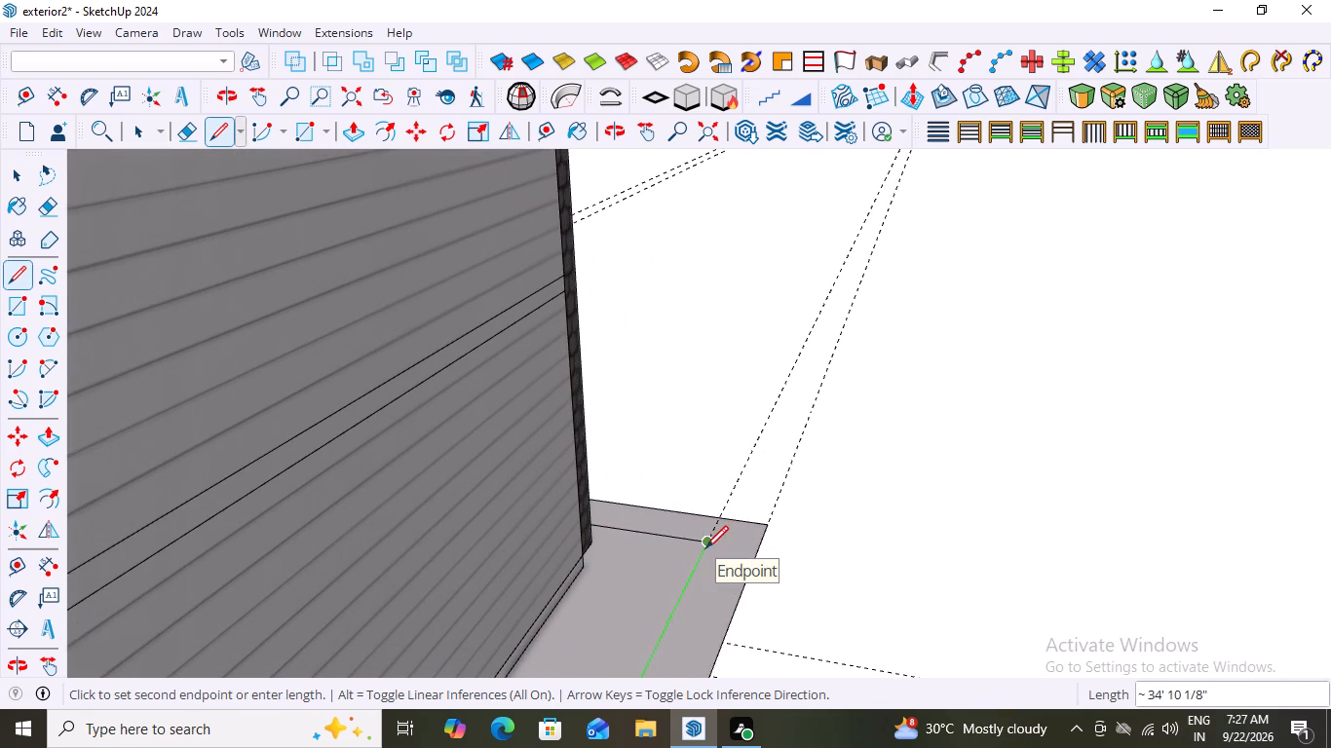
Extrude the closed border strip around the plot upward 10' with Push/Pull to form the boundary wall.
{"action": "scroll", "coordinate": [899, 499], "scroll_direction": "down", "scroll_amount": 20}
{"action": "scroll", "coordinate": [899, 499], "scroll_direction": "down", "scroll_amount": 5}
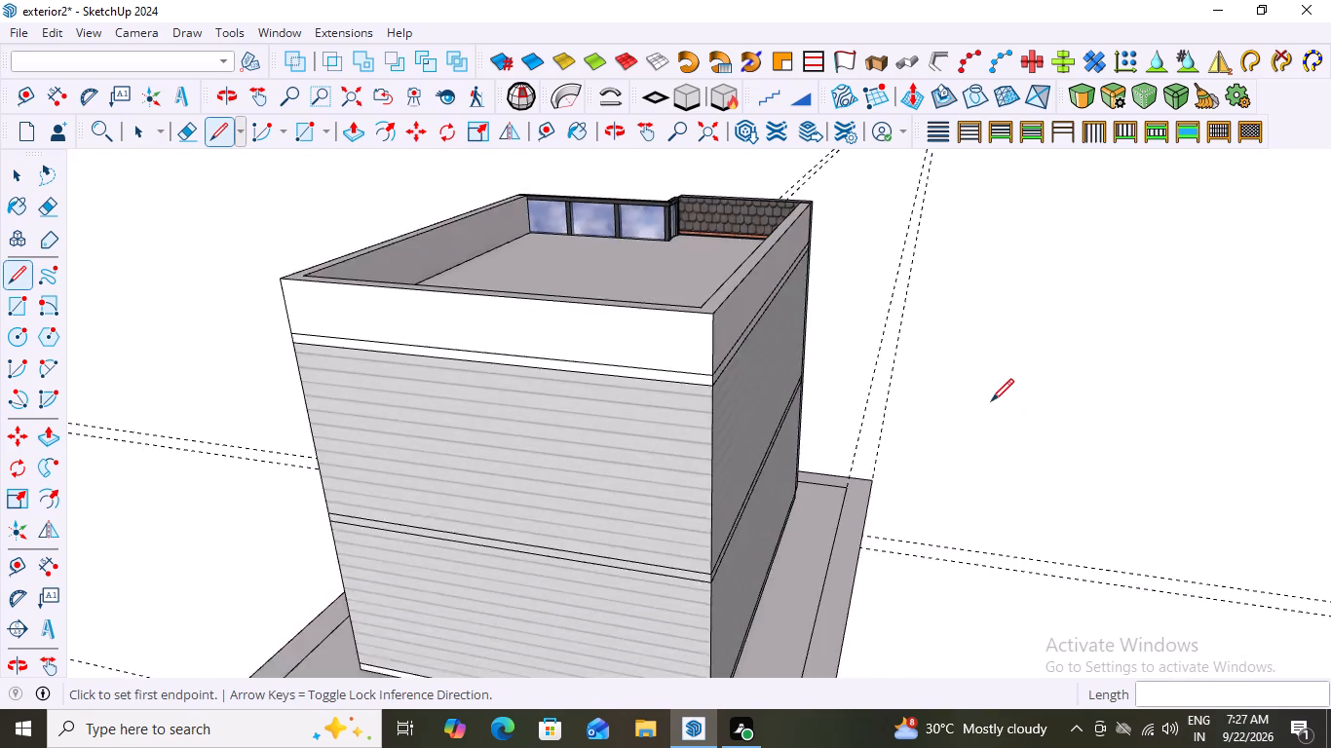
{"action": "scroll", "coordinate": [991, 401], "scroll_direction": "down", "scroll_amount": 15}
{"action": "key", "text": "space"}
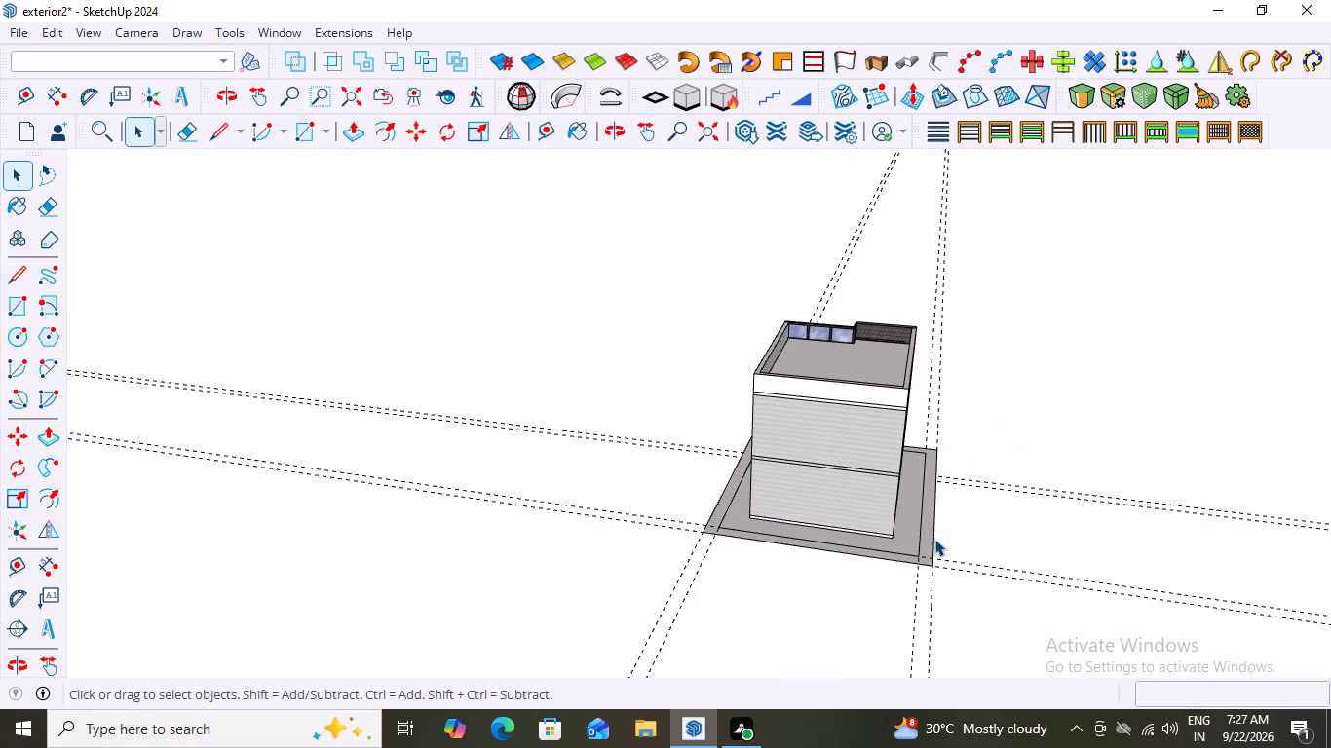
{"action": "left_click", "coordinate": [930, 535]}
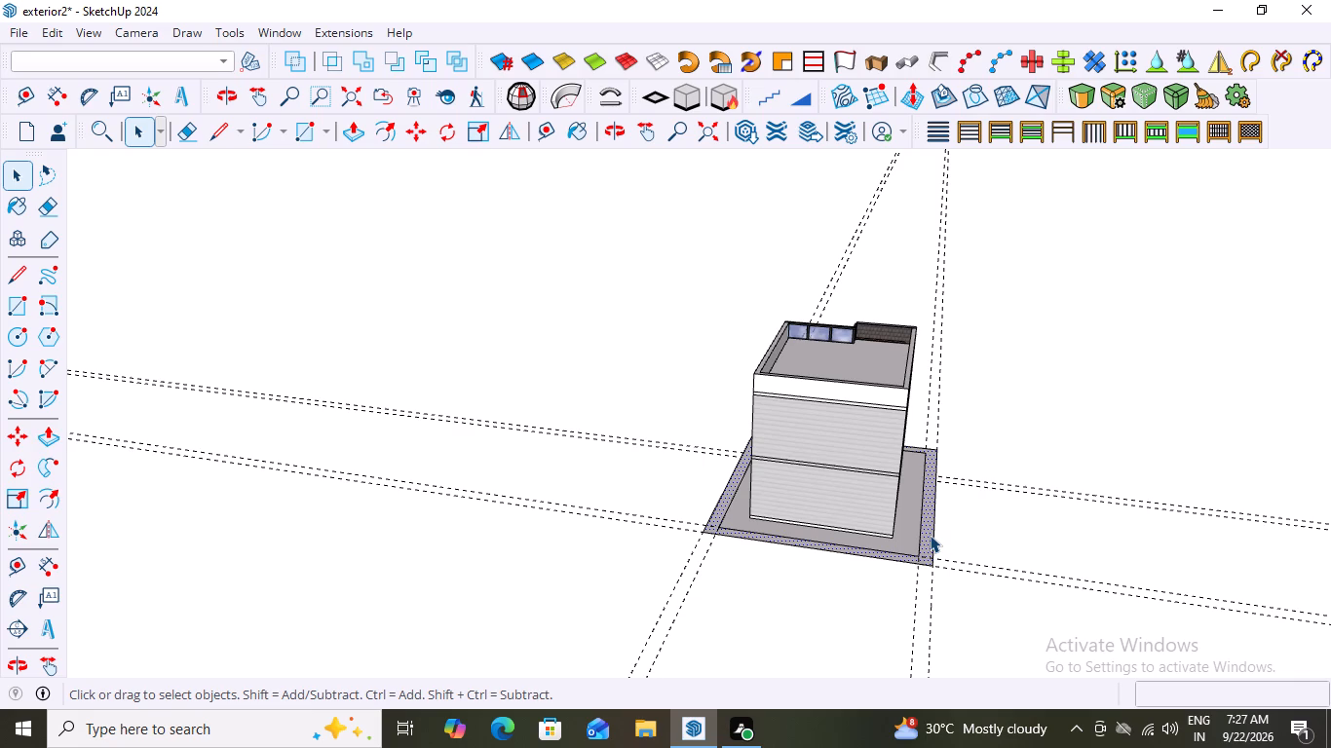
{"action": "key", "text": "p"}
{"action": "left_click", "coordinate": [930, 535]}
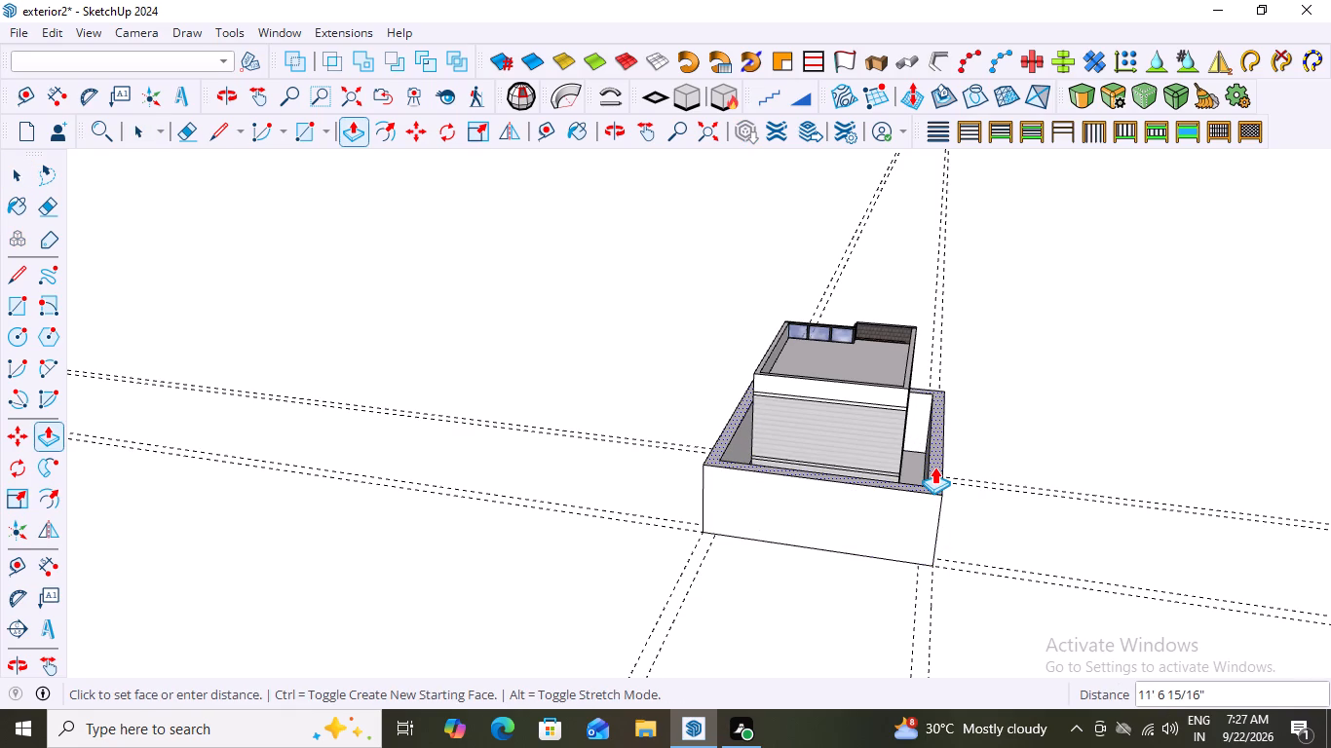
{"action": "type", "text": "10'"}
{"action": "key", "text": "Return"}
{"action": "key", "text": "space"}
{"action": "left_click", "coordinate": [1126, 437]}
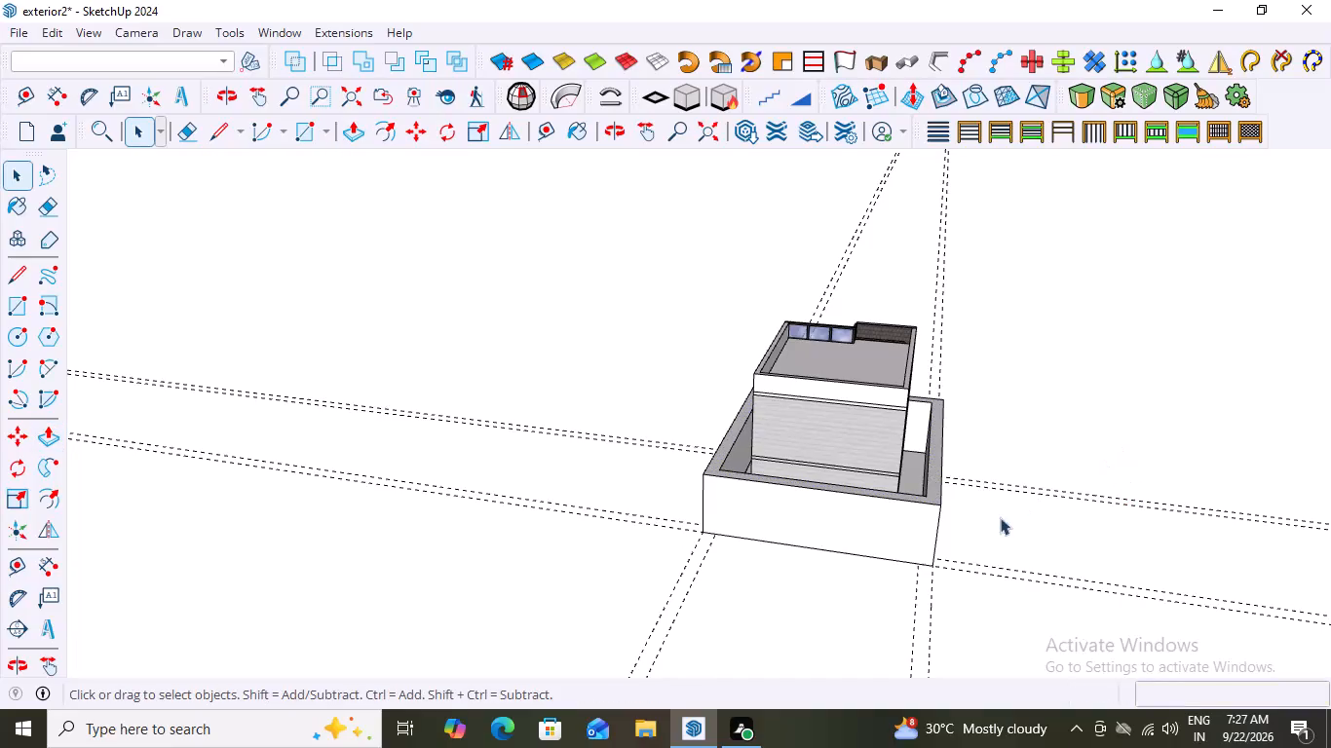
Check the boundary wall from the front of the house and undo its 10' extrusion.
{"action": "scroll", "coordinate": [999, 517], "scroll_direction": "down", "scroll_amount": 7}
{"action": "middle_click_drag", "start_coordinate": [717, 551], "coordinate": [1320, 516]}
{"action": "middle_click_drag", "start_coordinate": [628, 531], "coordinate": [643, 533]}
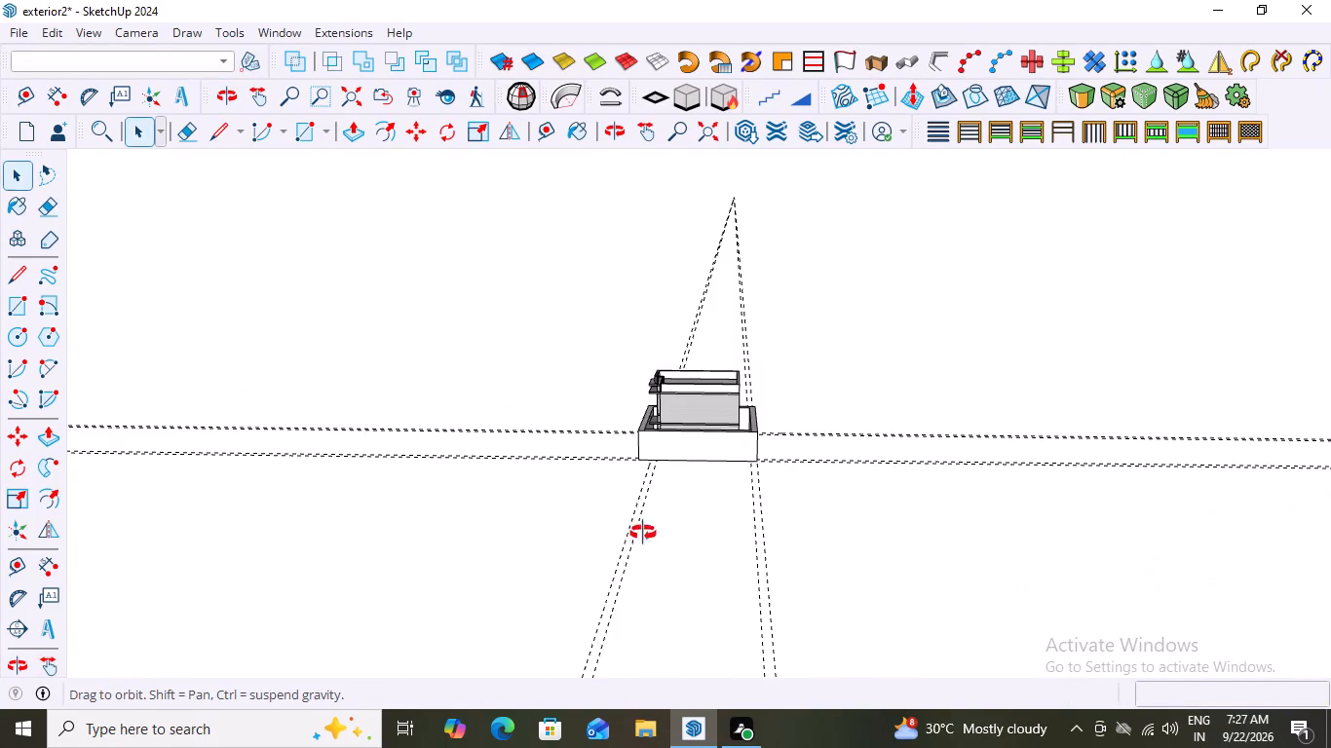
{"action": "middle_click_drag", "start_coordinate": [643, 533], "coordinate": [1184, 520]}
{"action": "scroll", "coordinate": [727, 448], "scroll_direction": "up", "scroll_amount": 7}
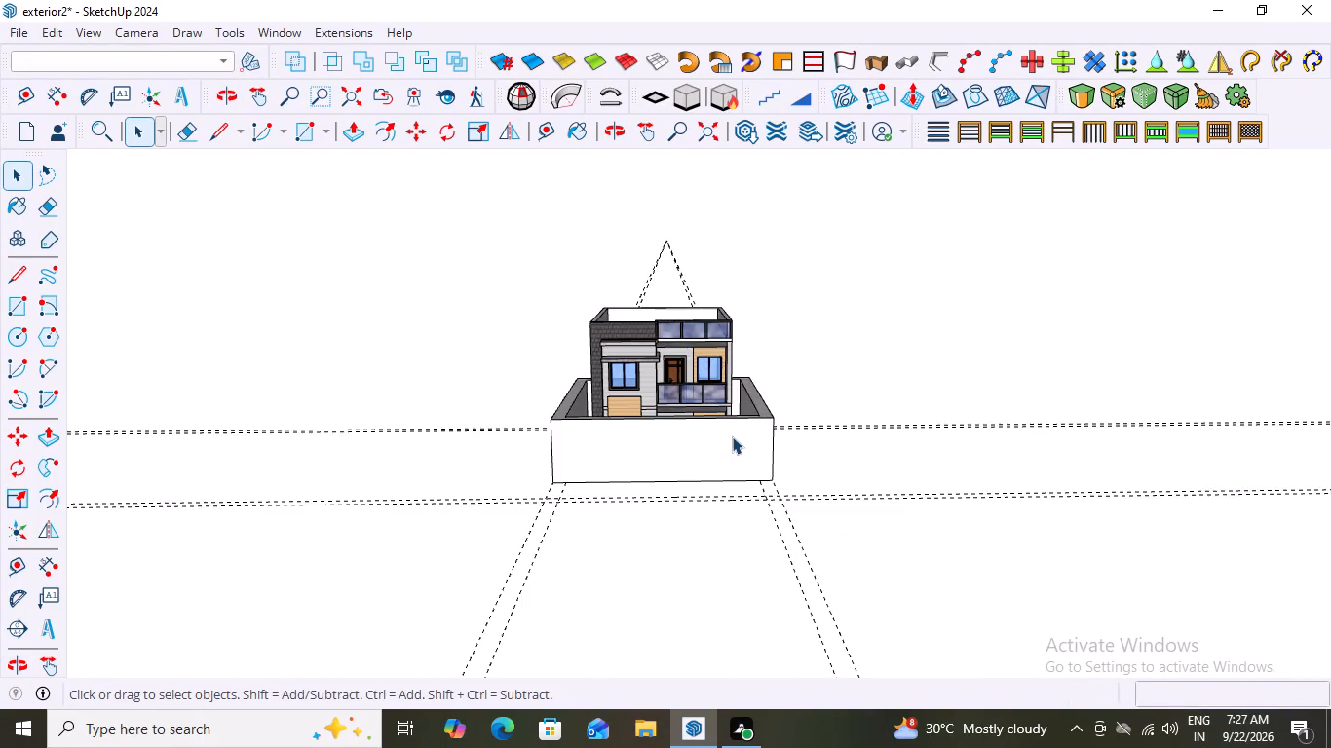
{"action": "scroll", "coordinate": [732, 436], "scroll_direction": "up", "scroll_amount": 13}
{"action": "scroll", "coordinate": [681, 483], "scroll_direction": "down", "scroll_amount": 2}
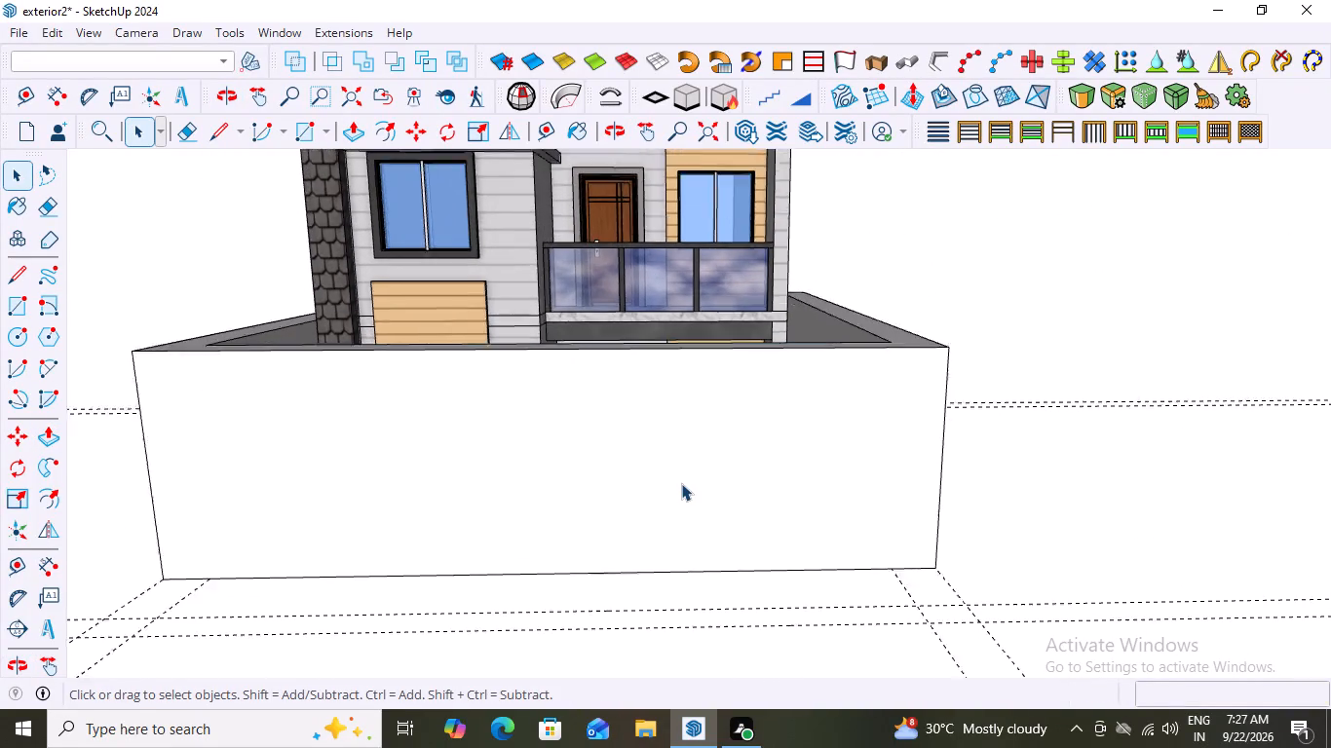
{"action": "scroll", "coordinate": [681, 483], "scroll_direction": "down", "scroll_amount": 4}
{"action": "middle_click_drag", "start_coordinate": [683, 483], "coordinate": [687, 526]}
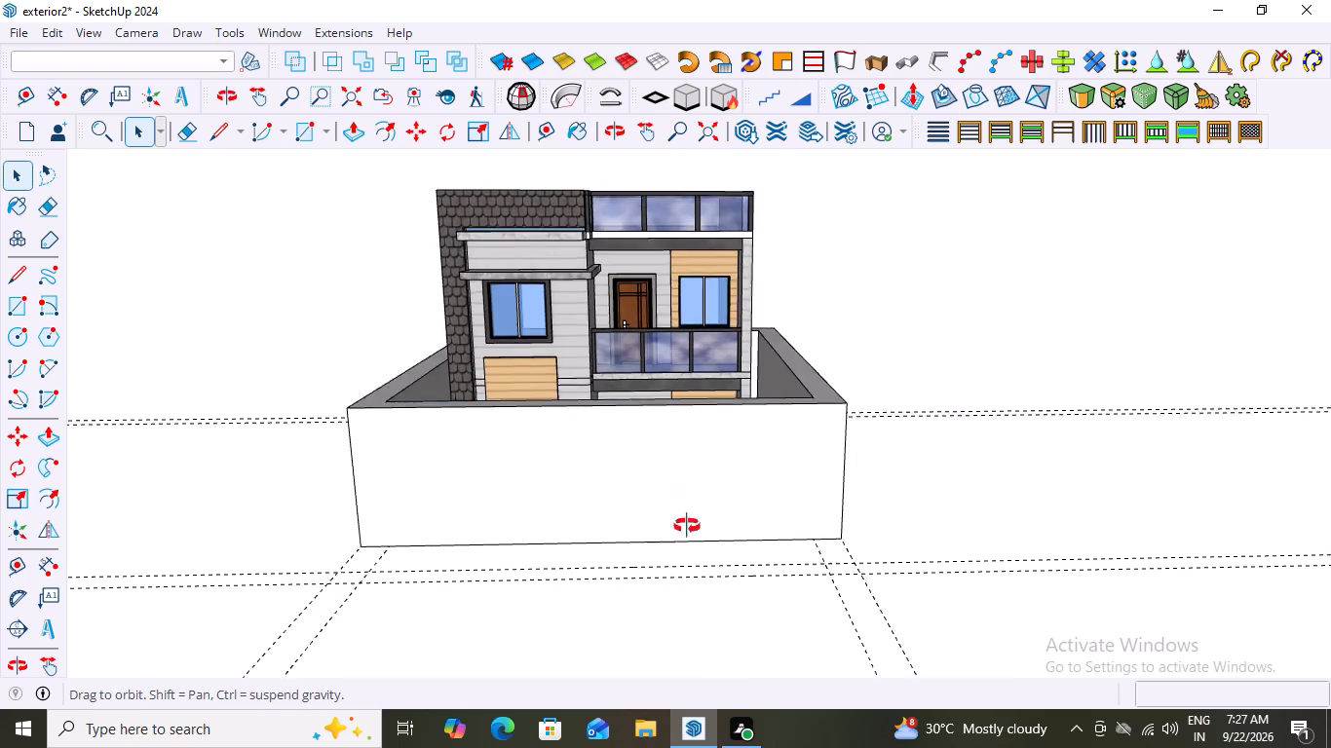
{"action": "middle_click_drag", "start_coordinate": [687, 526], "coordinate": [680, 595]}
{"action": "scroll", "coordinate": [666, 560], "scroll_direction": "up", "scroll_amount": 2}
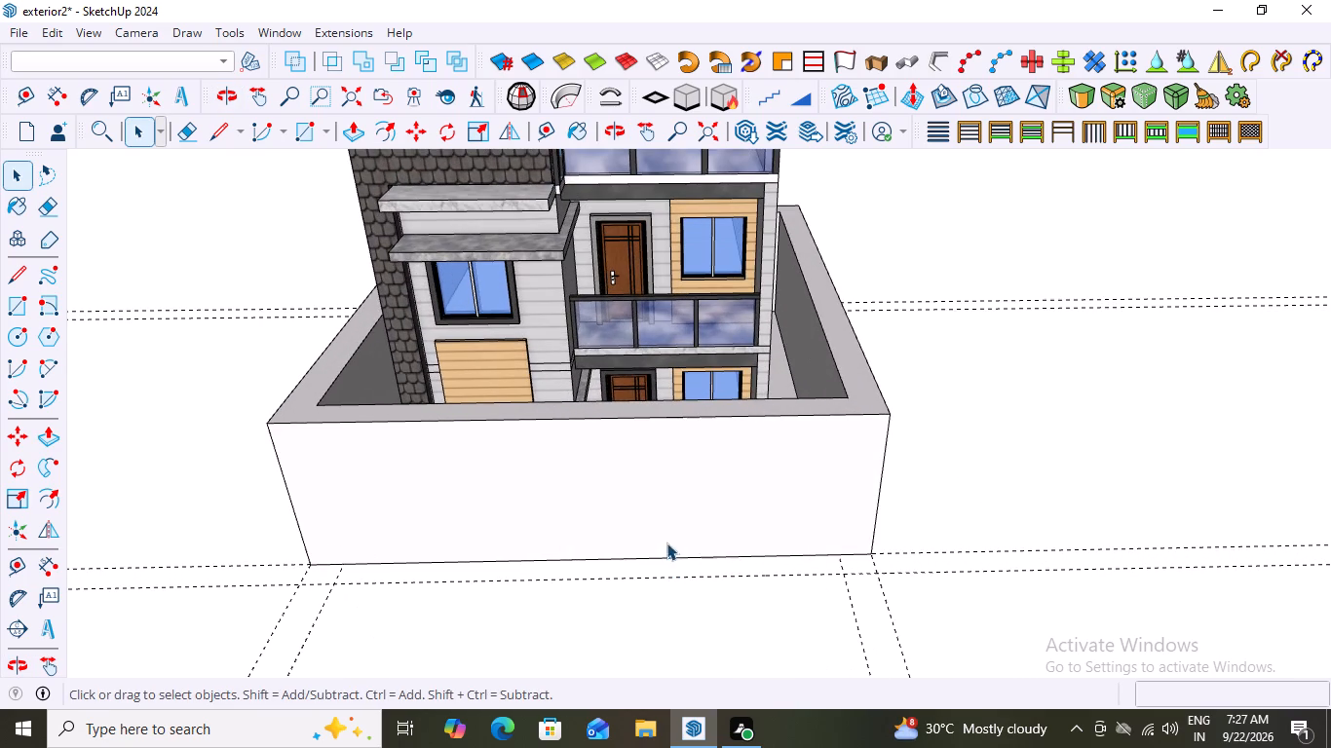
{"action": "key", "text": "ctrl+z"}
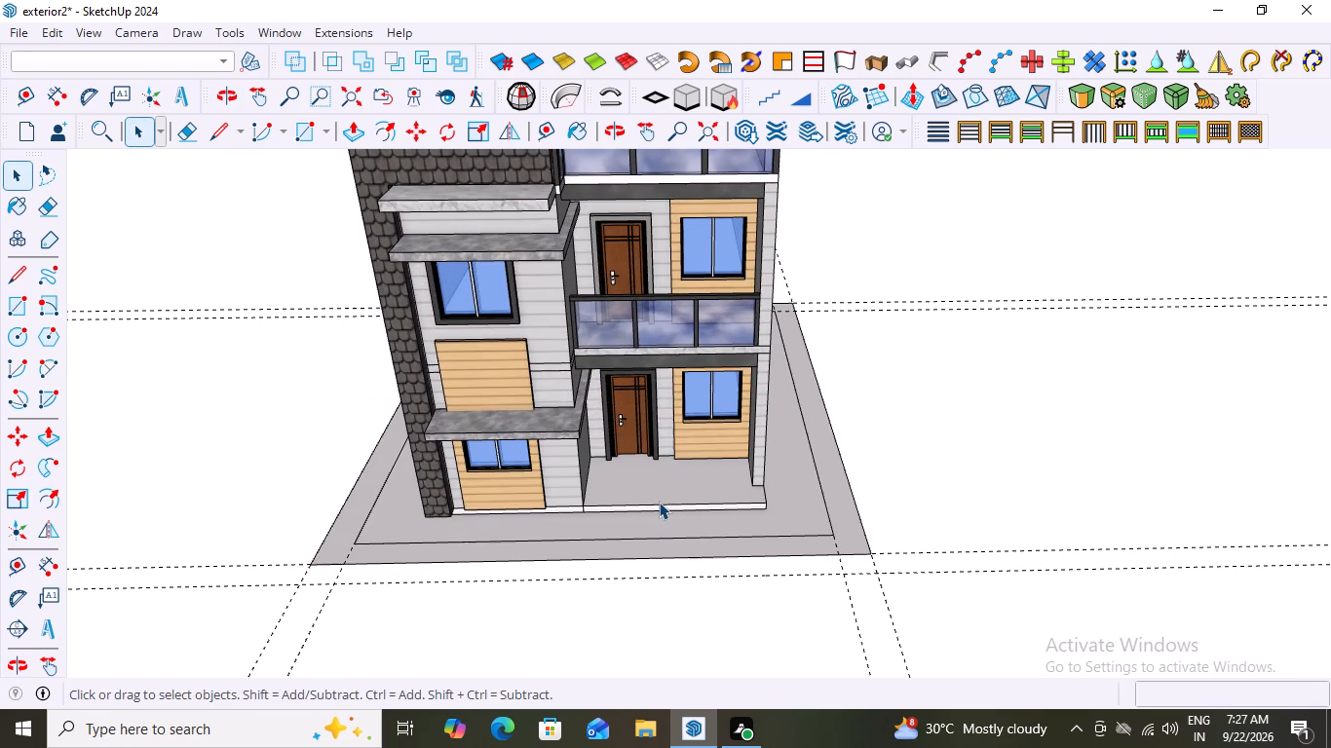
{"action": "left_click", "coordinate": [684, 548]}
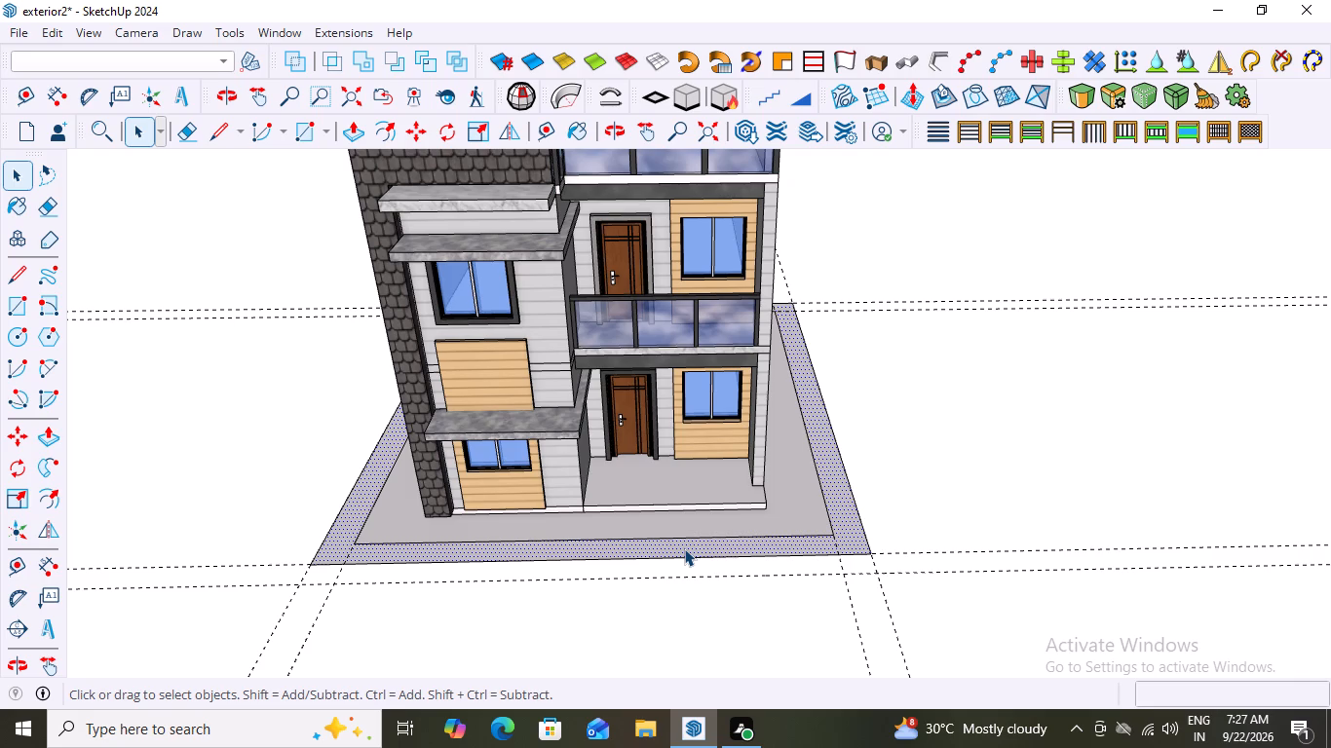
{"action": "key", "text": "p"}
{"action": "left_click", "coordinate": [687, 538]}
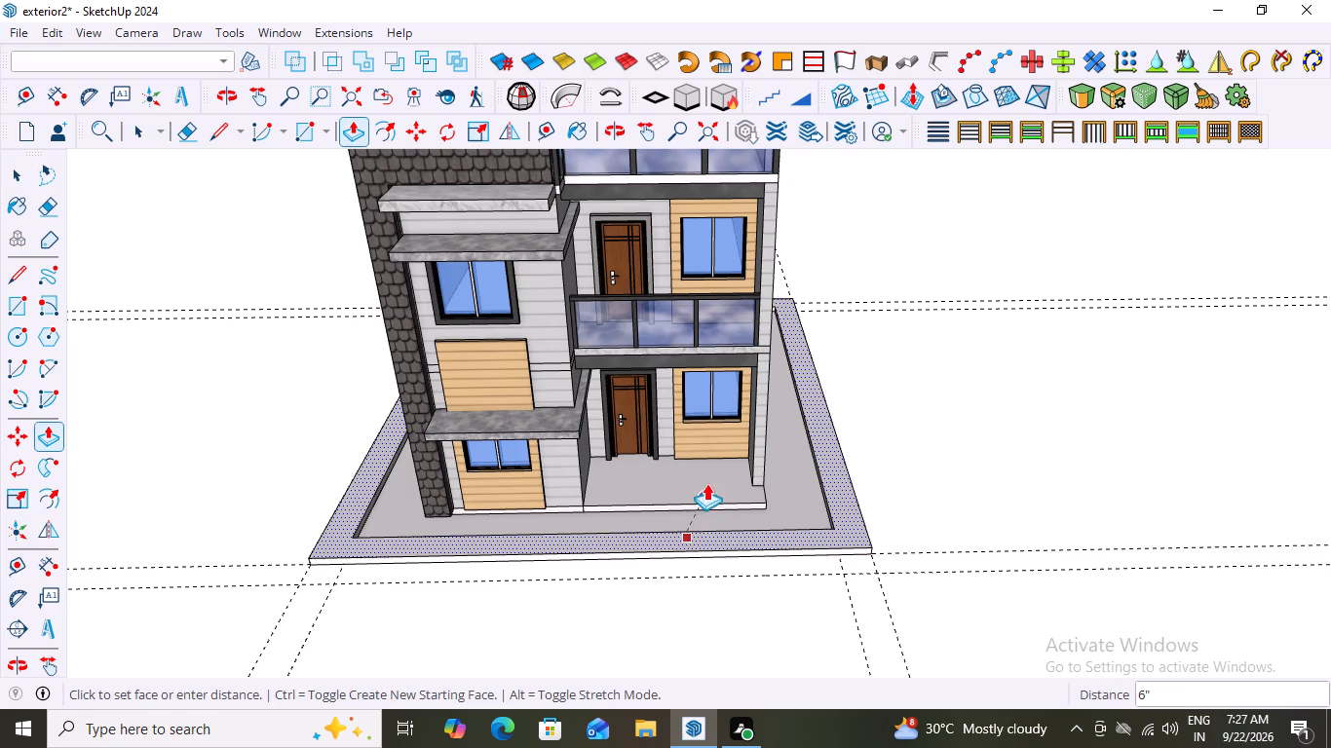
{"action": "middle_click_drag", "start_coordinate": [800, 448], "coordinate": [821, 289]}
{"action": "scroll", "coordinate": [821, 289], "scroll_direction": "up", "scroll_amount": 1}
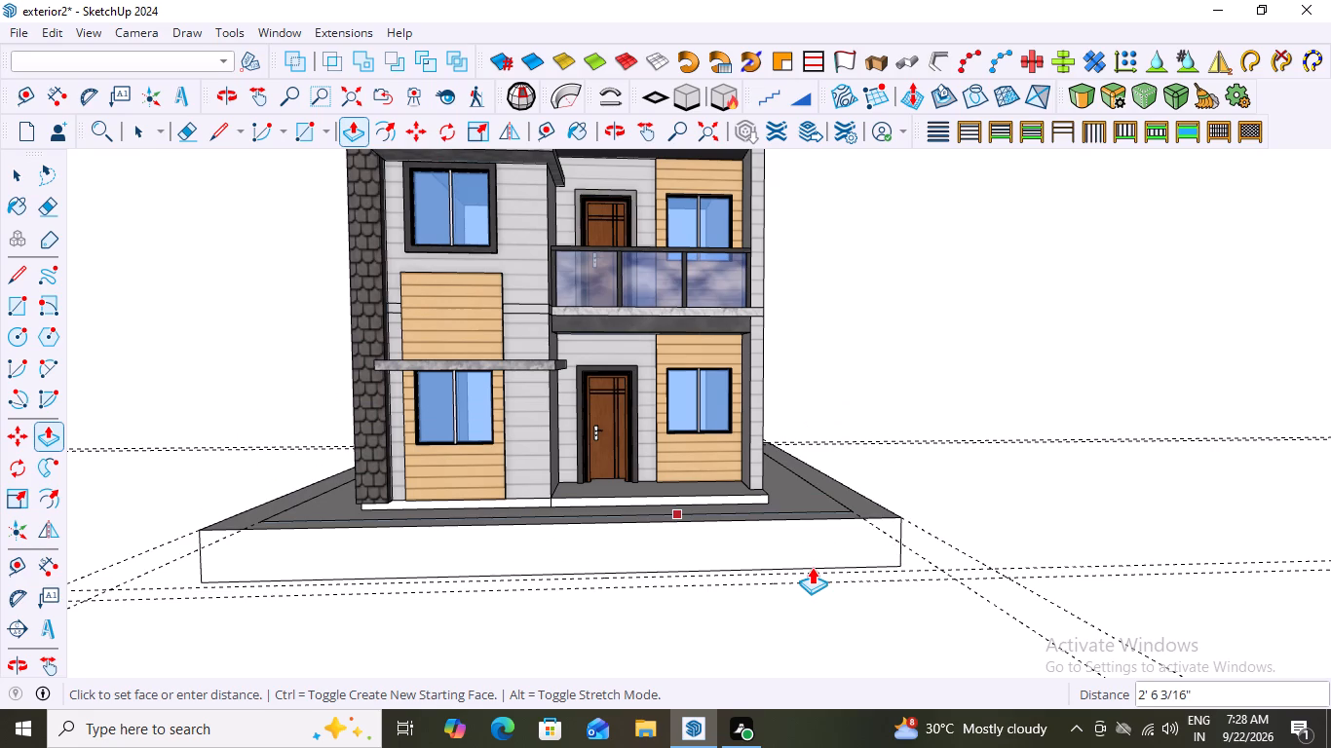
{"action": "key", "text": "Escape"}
Delete all the construction guides around the house and its border strip.
{"action": "scroll", "coordinate": [892, 547], "scroll_direction": "down", "scroll_amount": 20}
{"action": "scroll", "coordinate": [892, 547], "scroll_direction": "down", "scroll_amount": 1}
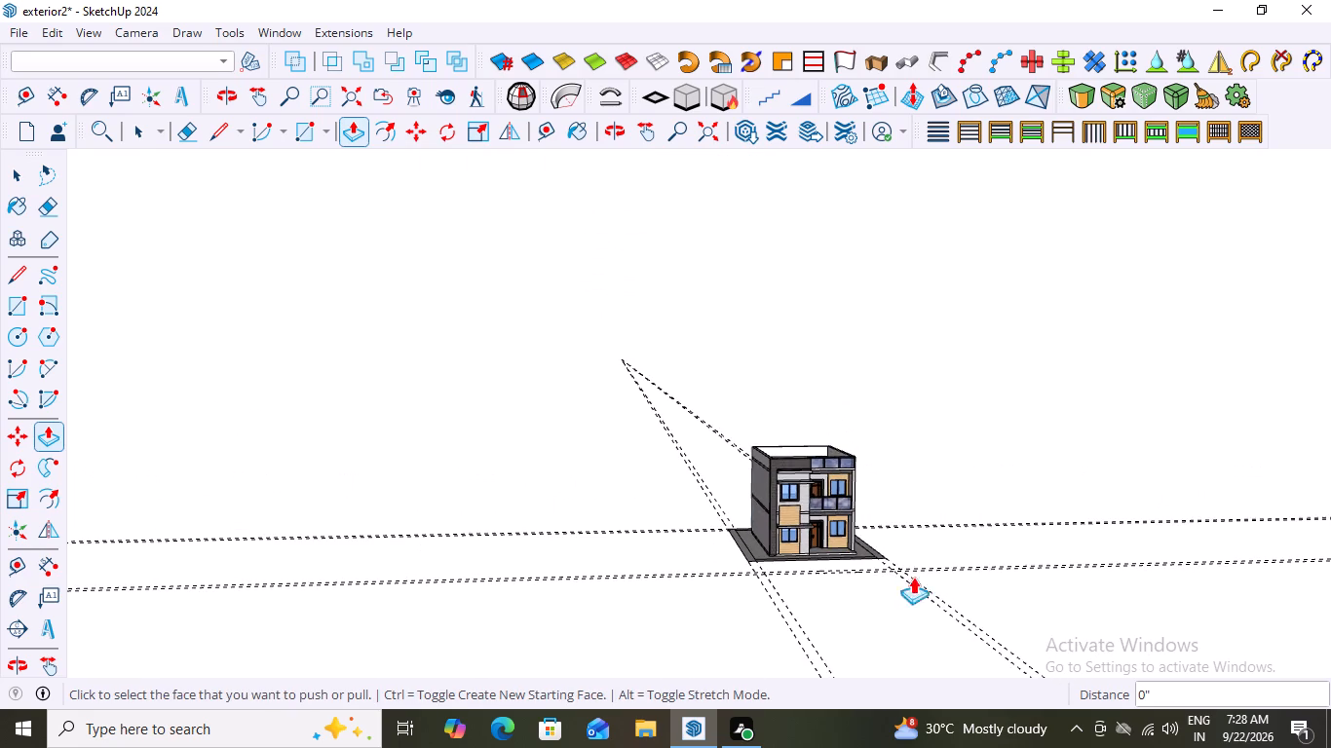
{"action": "scroll", "coordinate": [1005, 500], "scroll_direction": "up", "scroll_amount": 11}
{"action": "scroll", "coordinate": [913, 488], "scroll_direction": "up", "scroll_amount": 2}
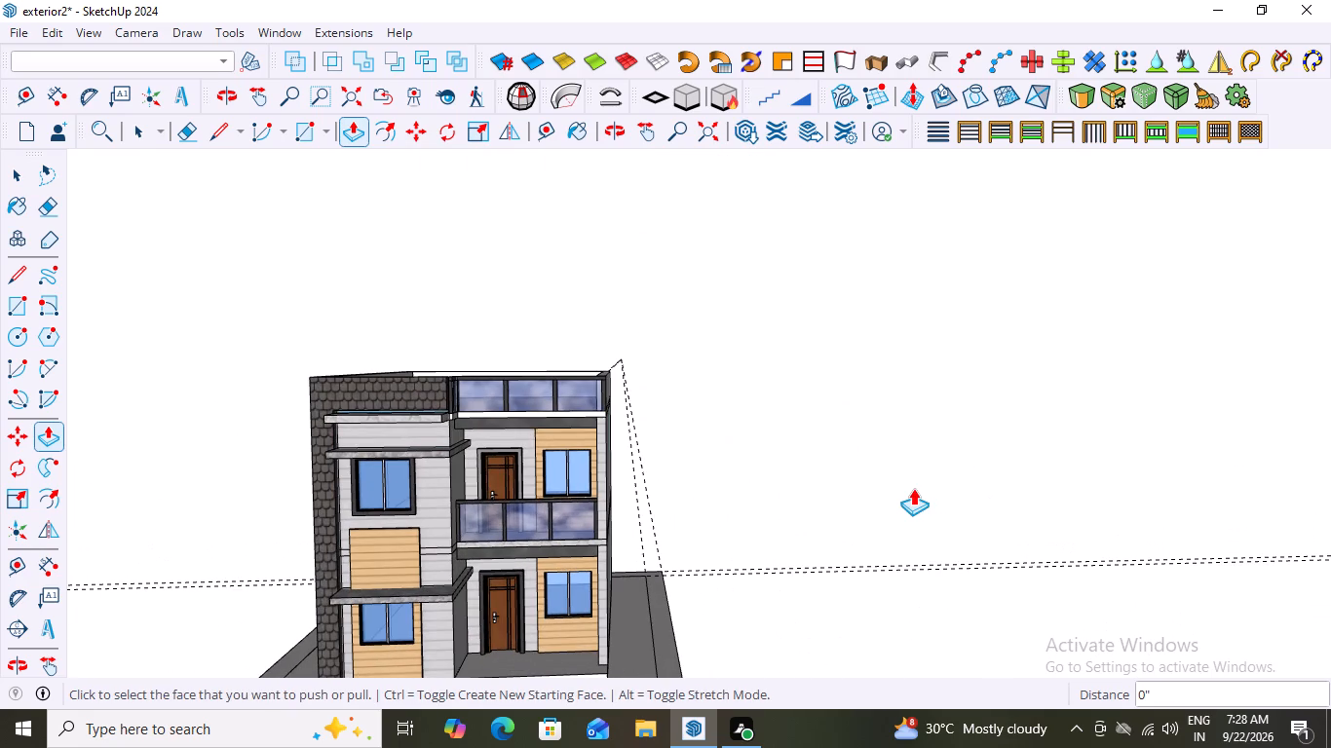
{"action": "key", "text": "space"}
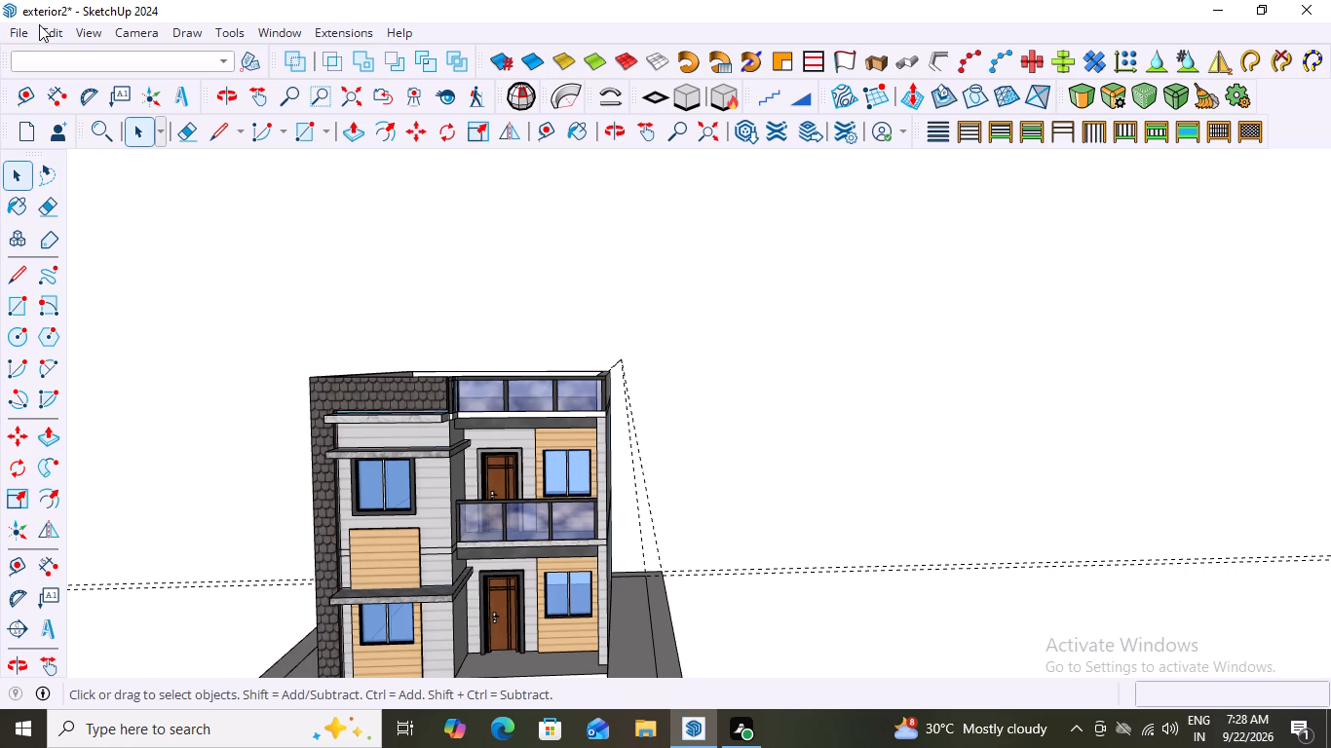
{"action": "left_click", "coordinate": [40, 25]}
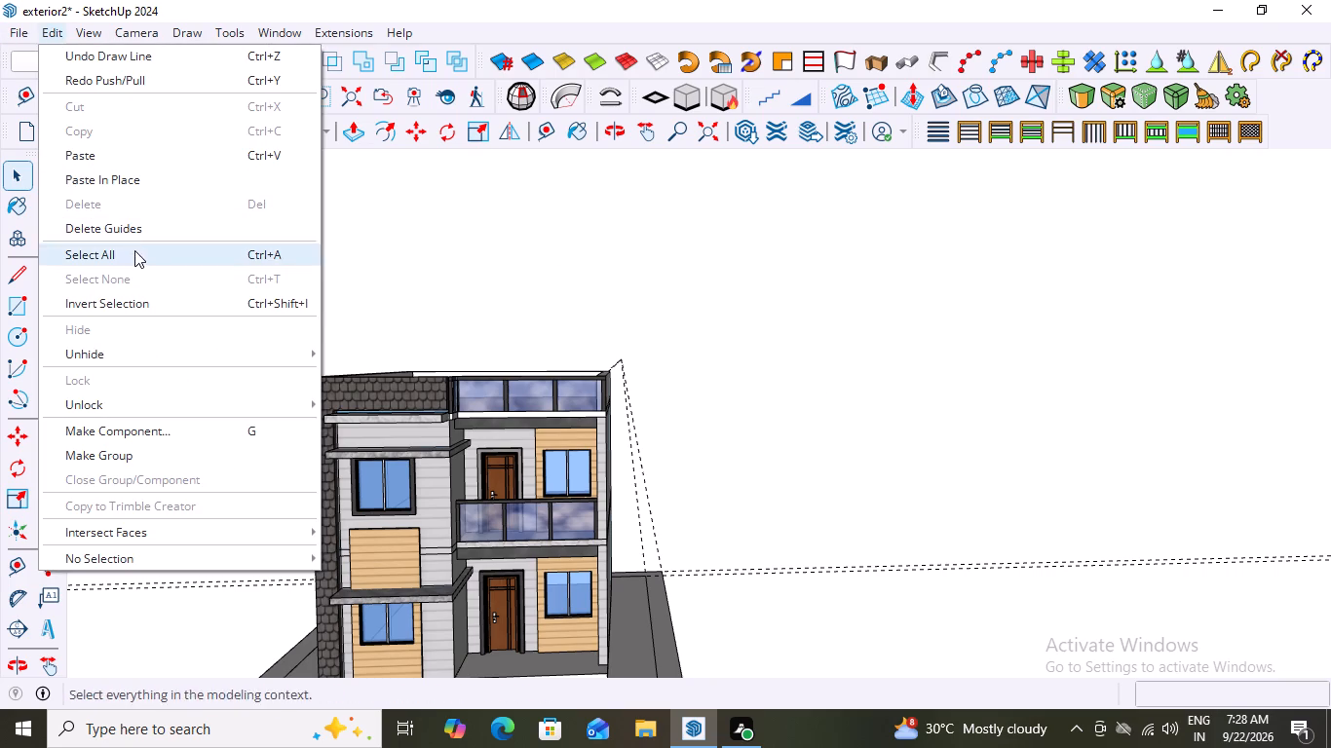
{"action": "left_click", "coordinate": [129, 231]}
Examine the front facade of the house and the flat border strip around its plot.
{"action": "scroll", "coordinate": [620, 290], "scroll_direction": "down", "scroll_amount": 6}
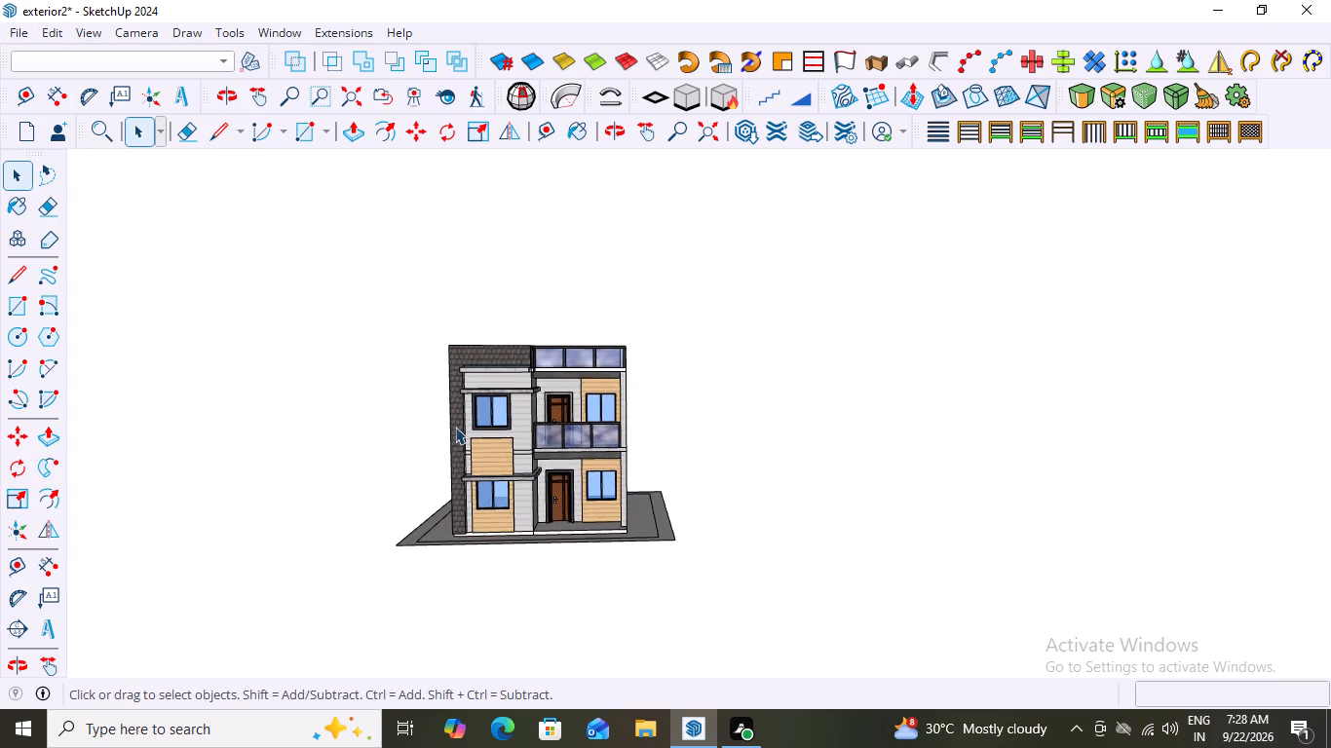
{"action": "scroll", "coordinate": [455, 427], "scroll_direction": "up", "scroll_amount": 6}
{"action": "scroll", "coordinate": [691, 387], "scroll_direction": "up", "scroll_amount": 2}
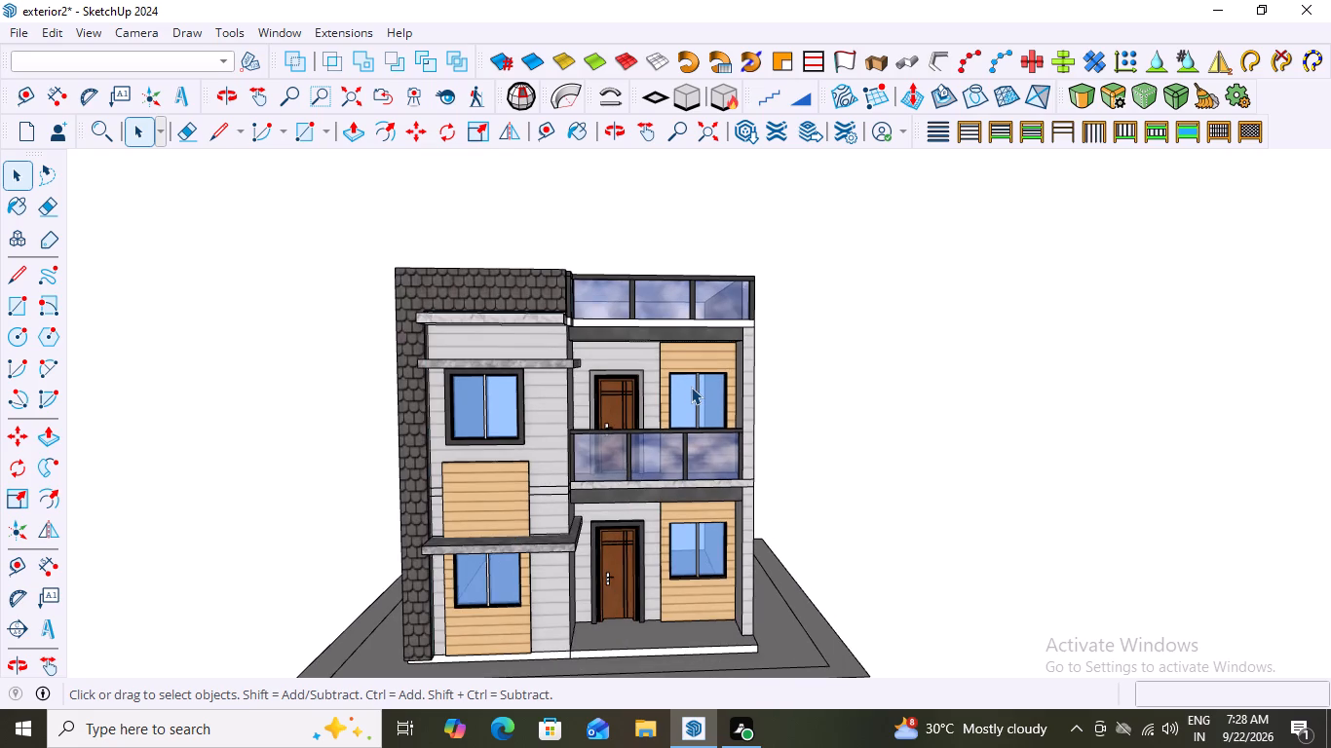
{"action": "scroll", "coordinate": [691, 387], "scroll_direction": "down", "scroll_amount": 3}
{"action": "middle_click_drag", "start_coordinate": [719, 410], "coordinate": [667, 425]}
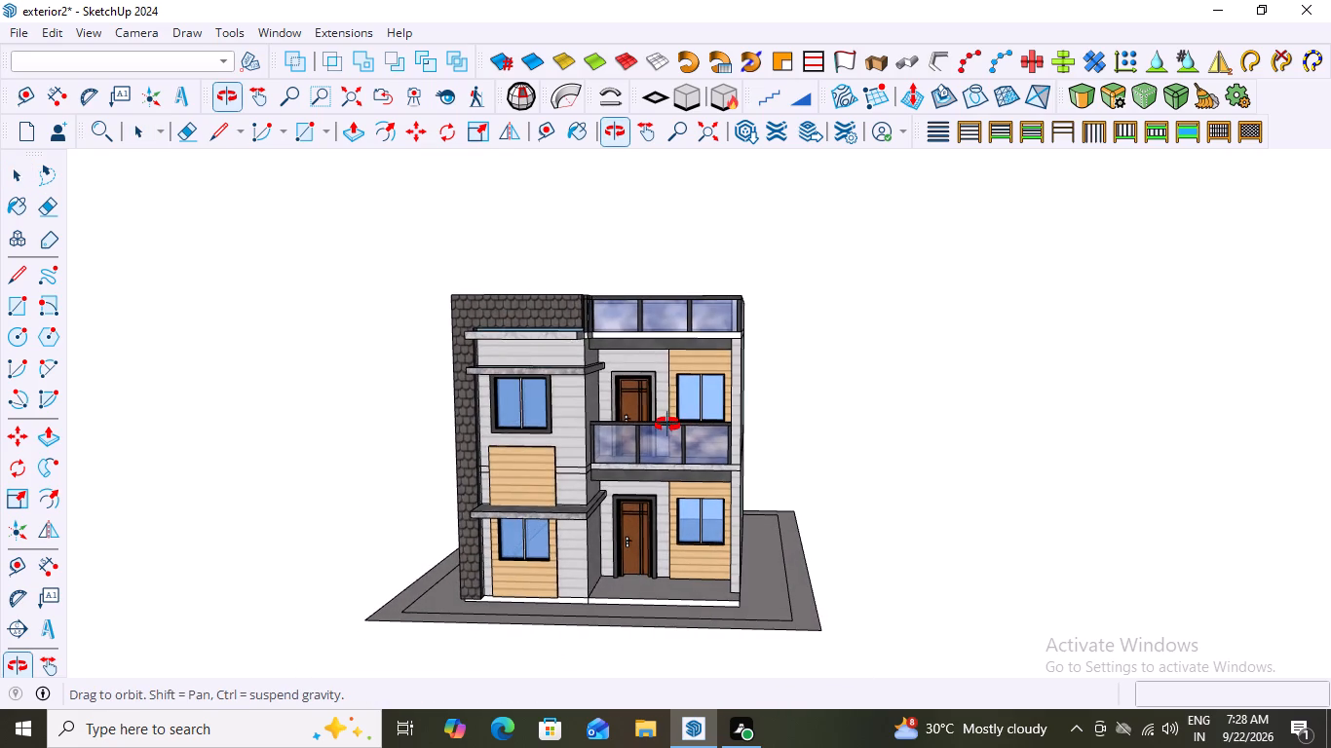
{"action": "middle_click_drag", "start_coordinate": [667, 425], "coordinate": [669, 425]}
{"action": "scroll", "coordinate": [590, 451], "scroll_direction": "up", "scroll_amount": 2}
{"action": "middle_click_drag", "start_coordinate": [701, 458], "coordinate": [730, 467]}
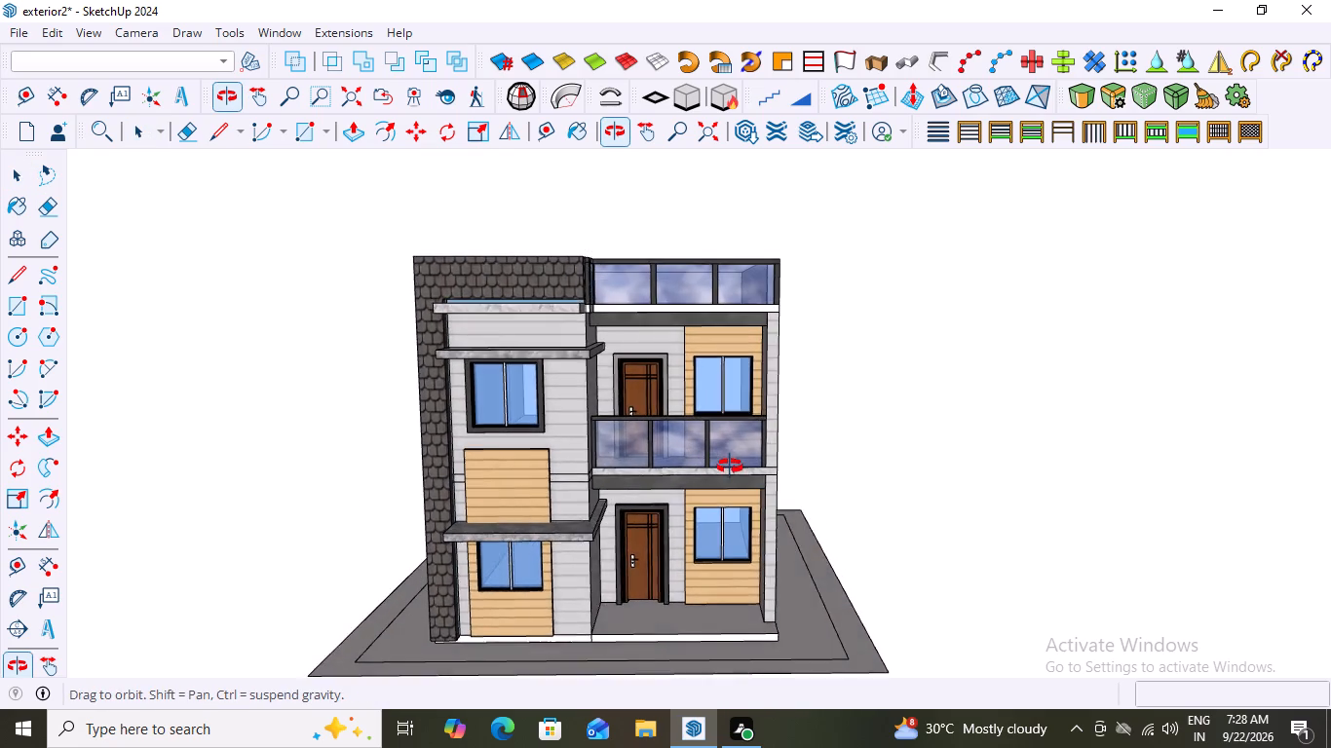
{"action": "middle_click_drag", "start_coordinate": [730, 467], "coordinate": [745, 436]}
{"action": "scroll", "coordinate": [745, 436], "scroll_direction": "up", "scroll_amount": 1}
{"action": "scroll", "coordinate": [745, 436], "scroll_direction": "down", "scroll_amount": 1}
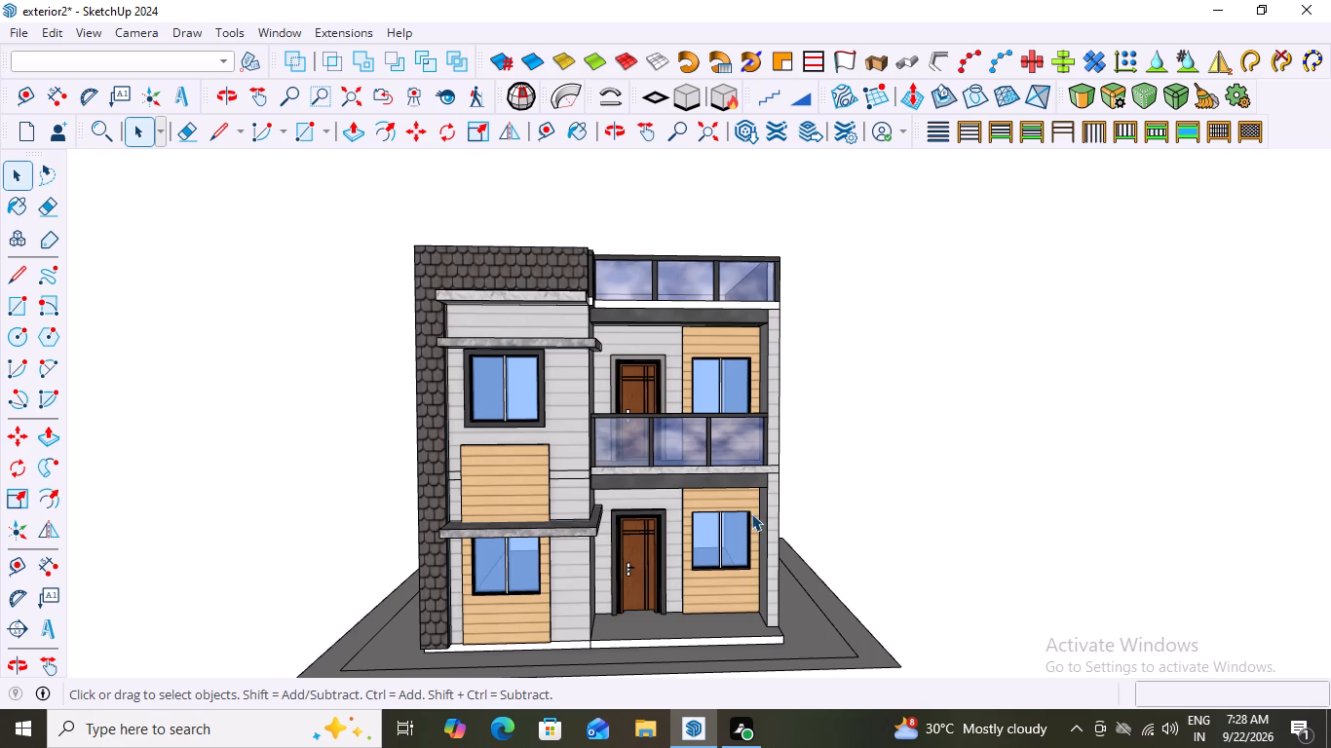
{"action": "scroll", "coordinate": [742, 508], "scroll_direction": "down", "scroll_amount": 2}
{"action": "scroll", "coordinate": [644, 631], "scroll_direction": "up", "scroll_amount": 3}
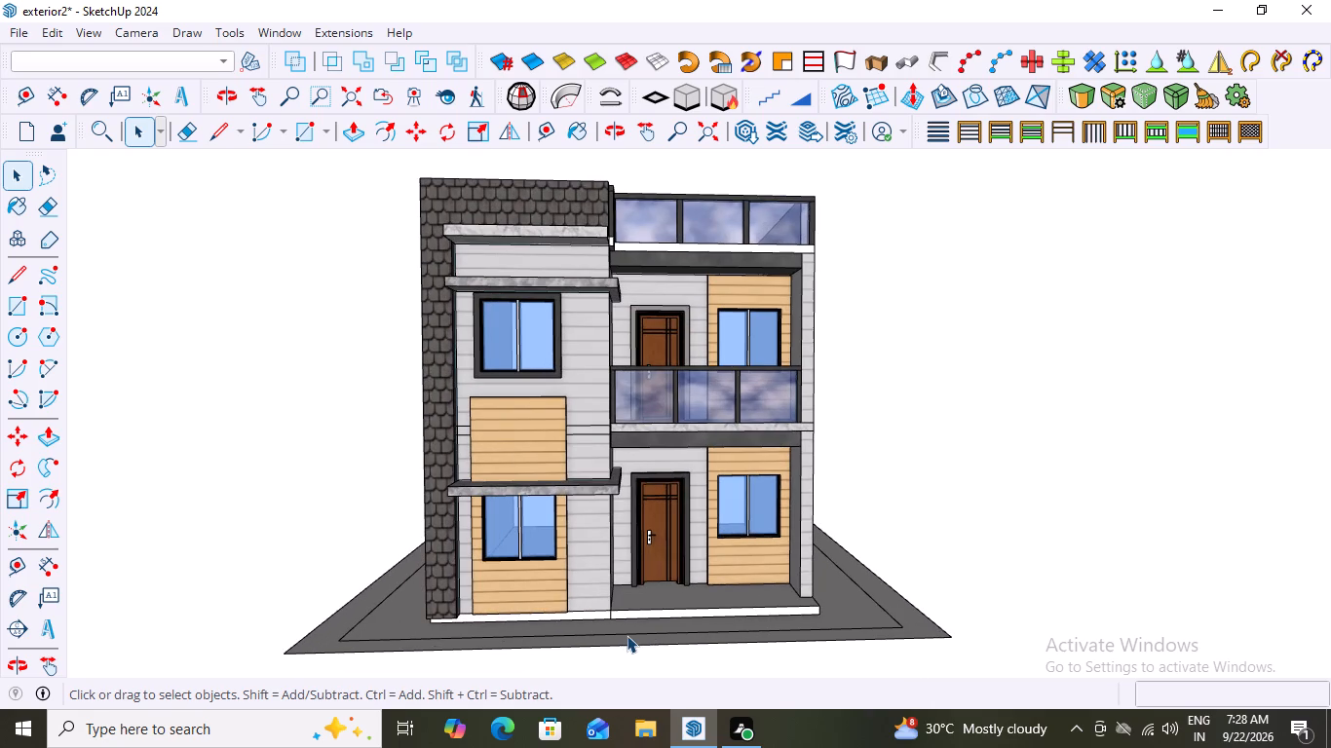
{"action": "scroll", "coordinate": [812, 318], "scroll_direction": "up", "scroll_amount": 1}
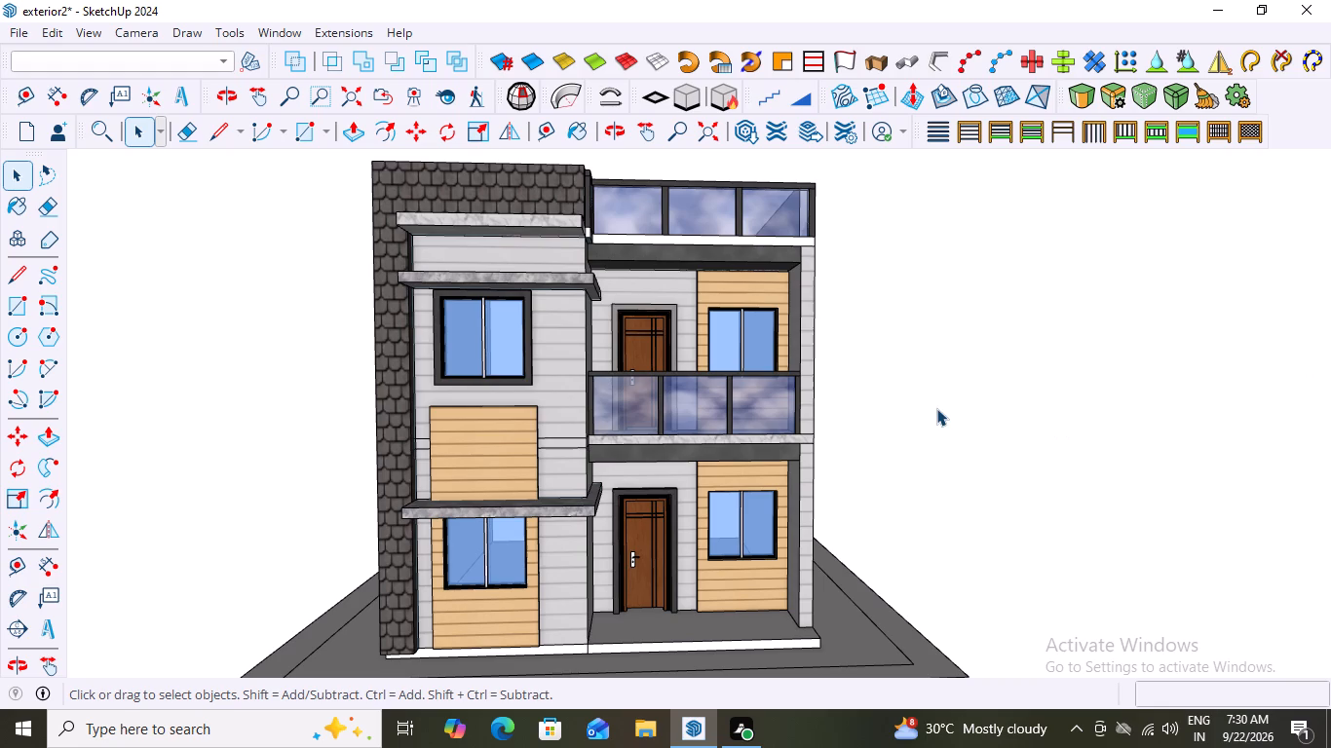
Inspect the house, roof parapet and surrounding border strip from raised and lower front viewpoints.
{"action": "scroll", "coordinate": [936, 408], "scroll_direction": "down", "scroll_amount": 7}
{"action": "middle_click_drag", "start_coordinate": [932, 462], "coordinate": [937, 575]}
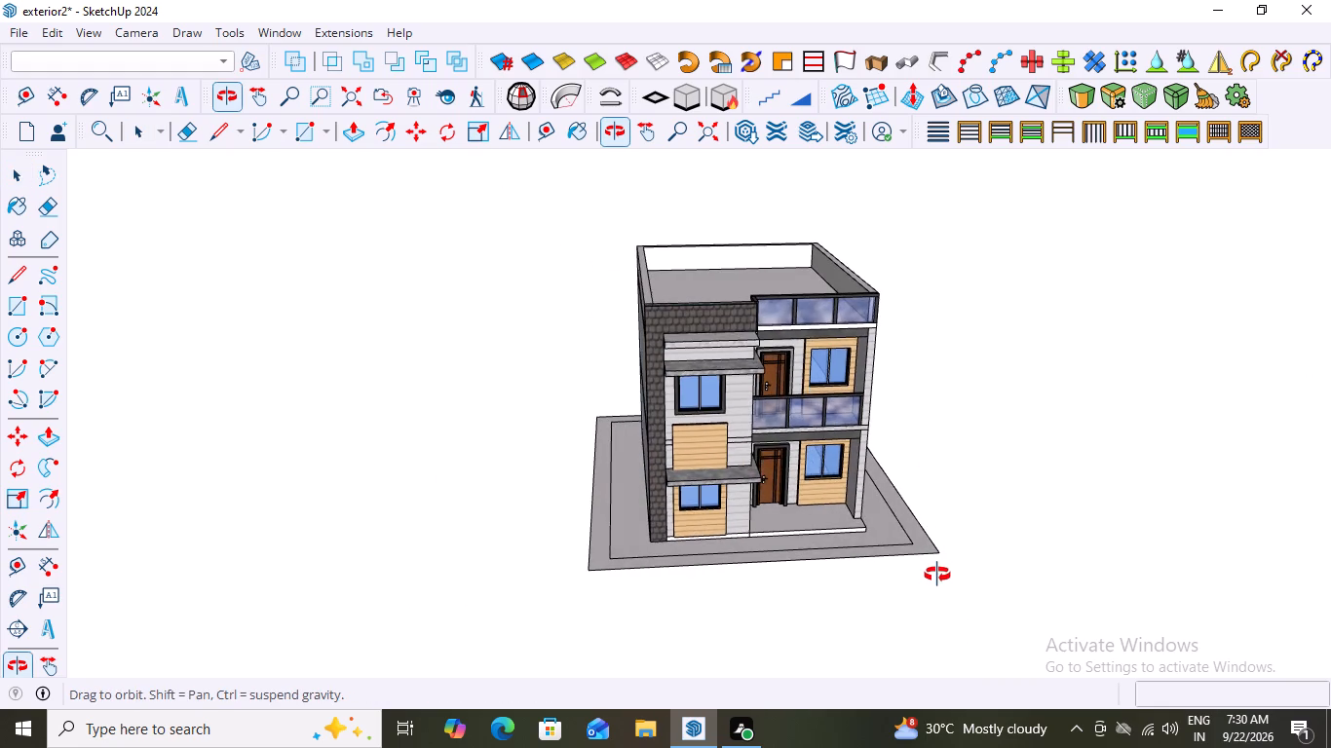
{"action": "middle_click_drag", "start_coordinate": [937, 575], "coordinate": [902, 581]}
{"action": "scroll", "coordinate": [990, 512], "scroll_direction": "up", "scroll_amount": 1}
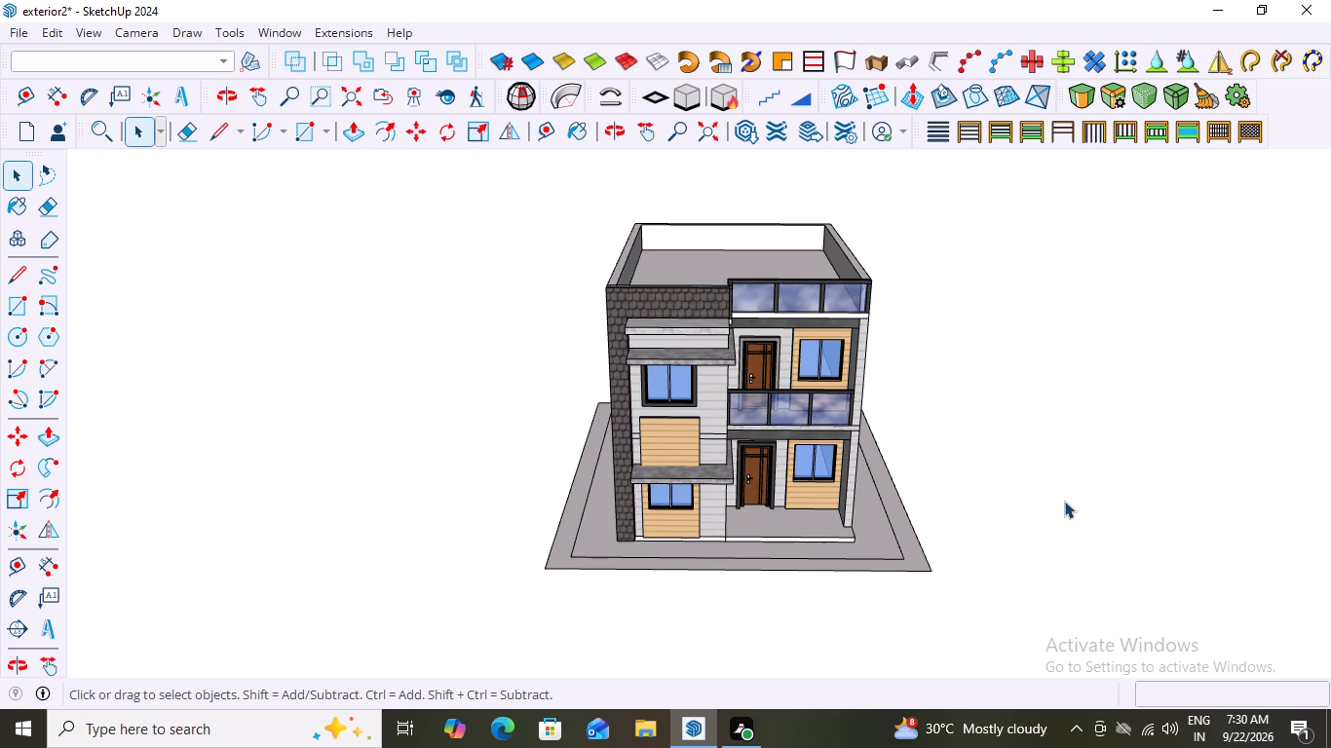
{"action": "middle_click_drag", "start_coordinate": [996, 397], "coordinate": [995, 359]}
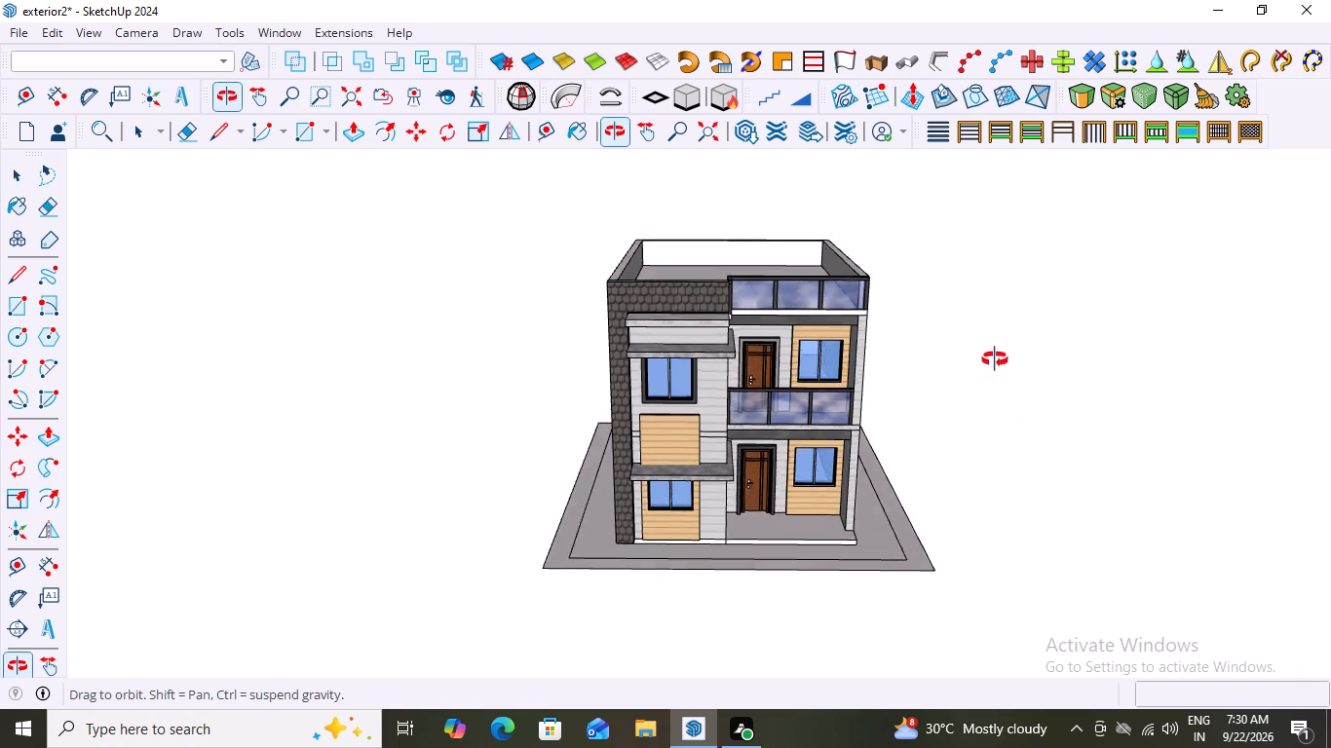
{"action": "middle_click_drag", "start_coordinate": [995, 359], "coordinate": [976, 367]}
{"action": "scroll", "coordinate": [976, 367], "scroll_direction": "up", "scroll_amount": 1}
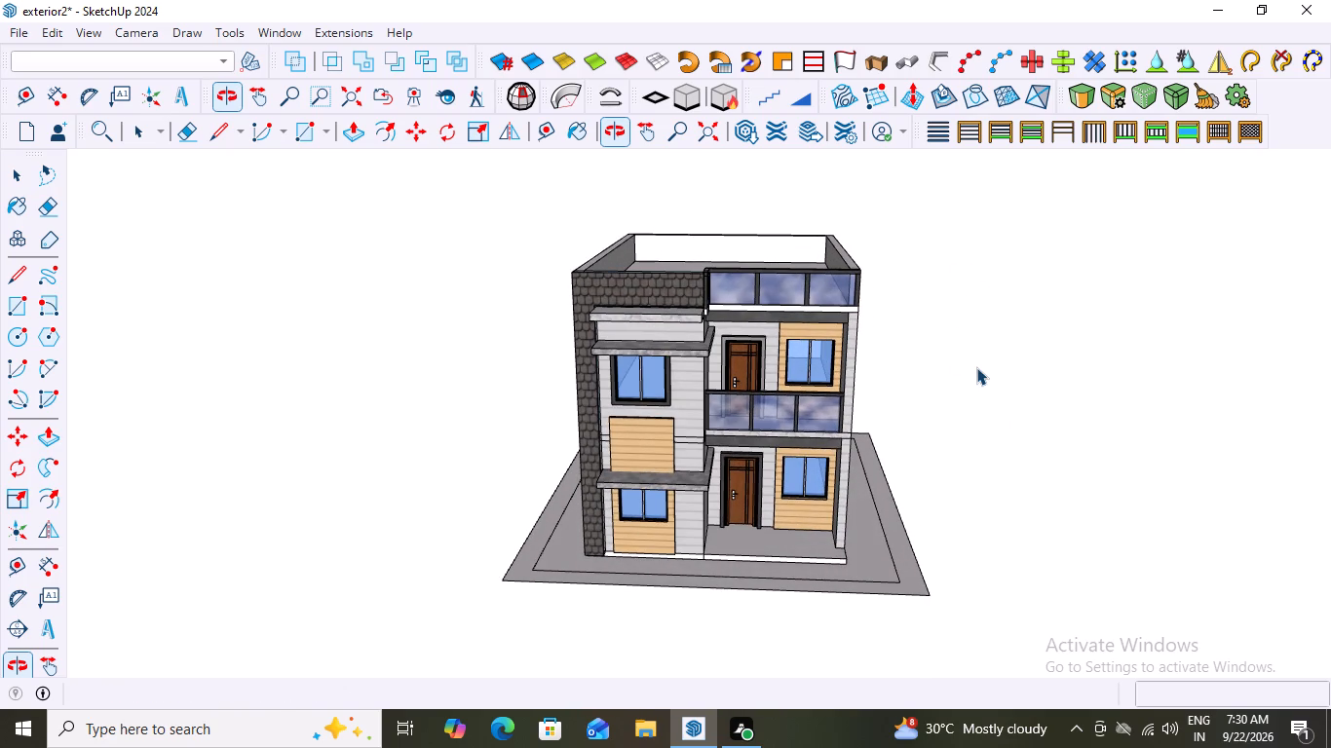
{"action": "scroll", "coordinate": [974, 338], "scroll_direction": "up", "scroll_amount": 2}
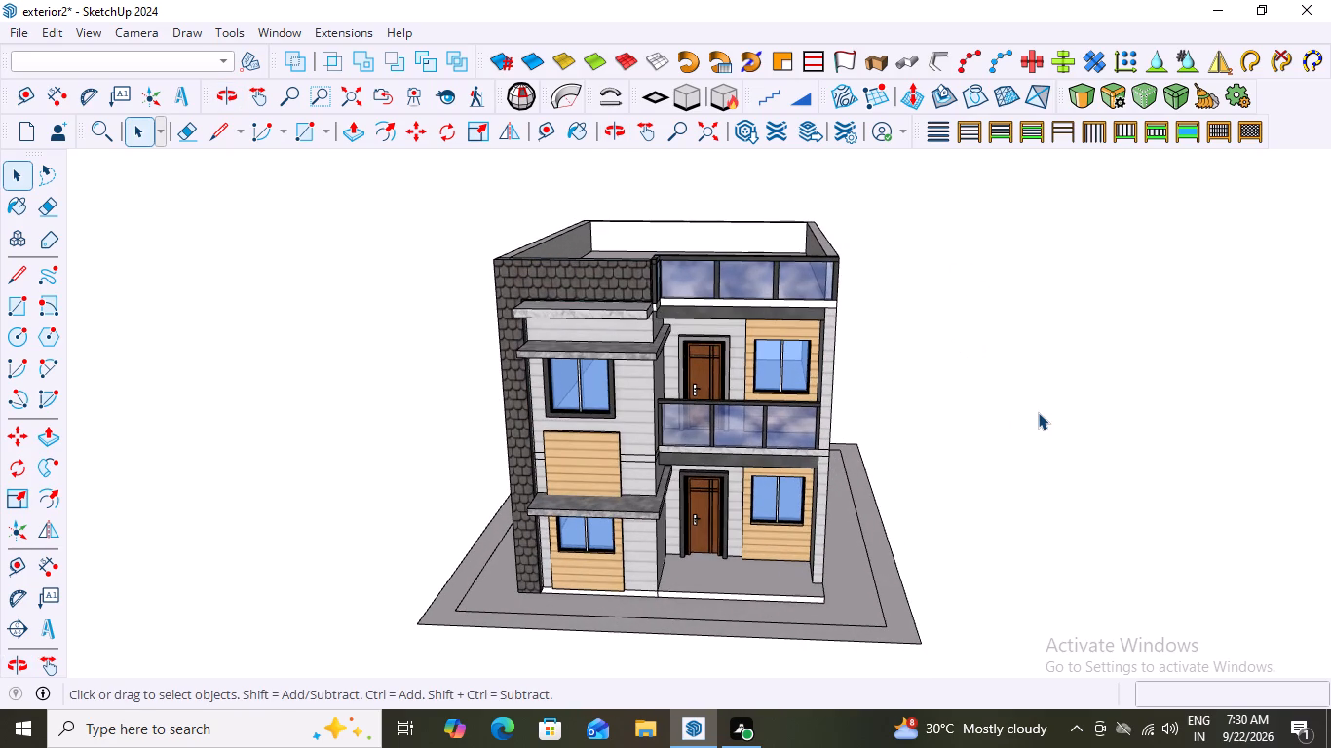
{"action": "scroll", "coordinate": [1032, 409], "scroll_direction": "down", "scroll_amount": 1}
{"action": "middle_click_drag", "start_coordinate": [978, 404], "coordinate": [998, 393]}
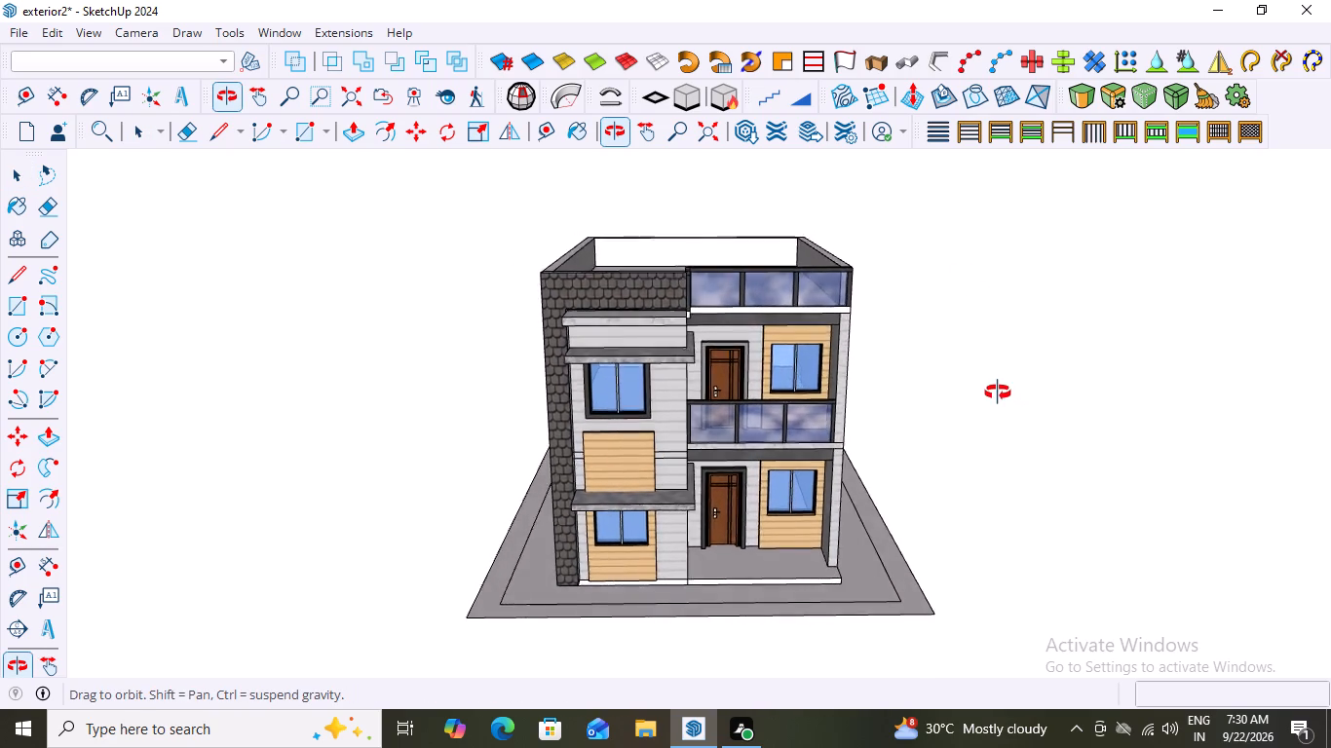
{"action": "middle_click_drag", "start_coordinate": [998, 393], "coordinate": [1007, 386]}
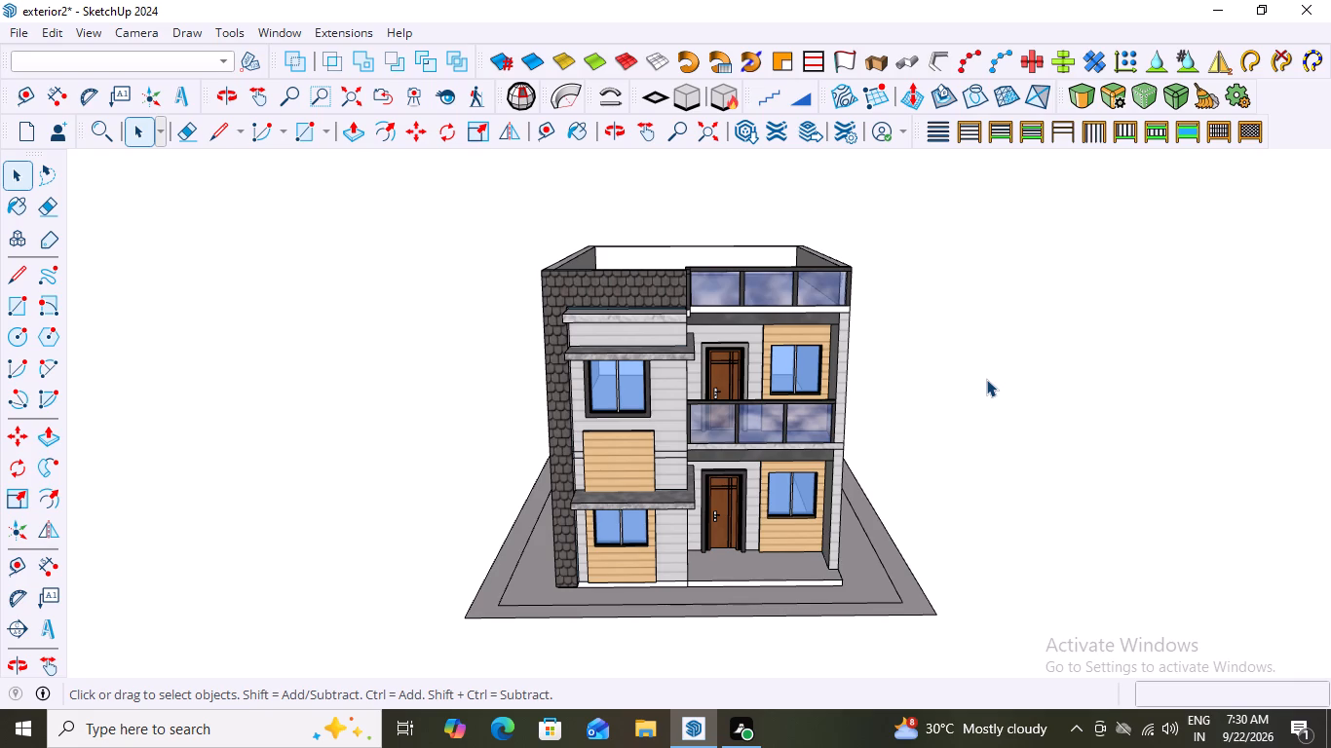
{"action": "middle_click_drag", "start_coordinate": [971, 384], "coordinate": [945, 343]}
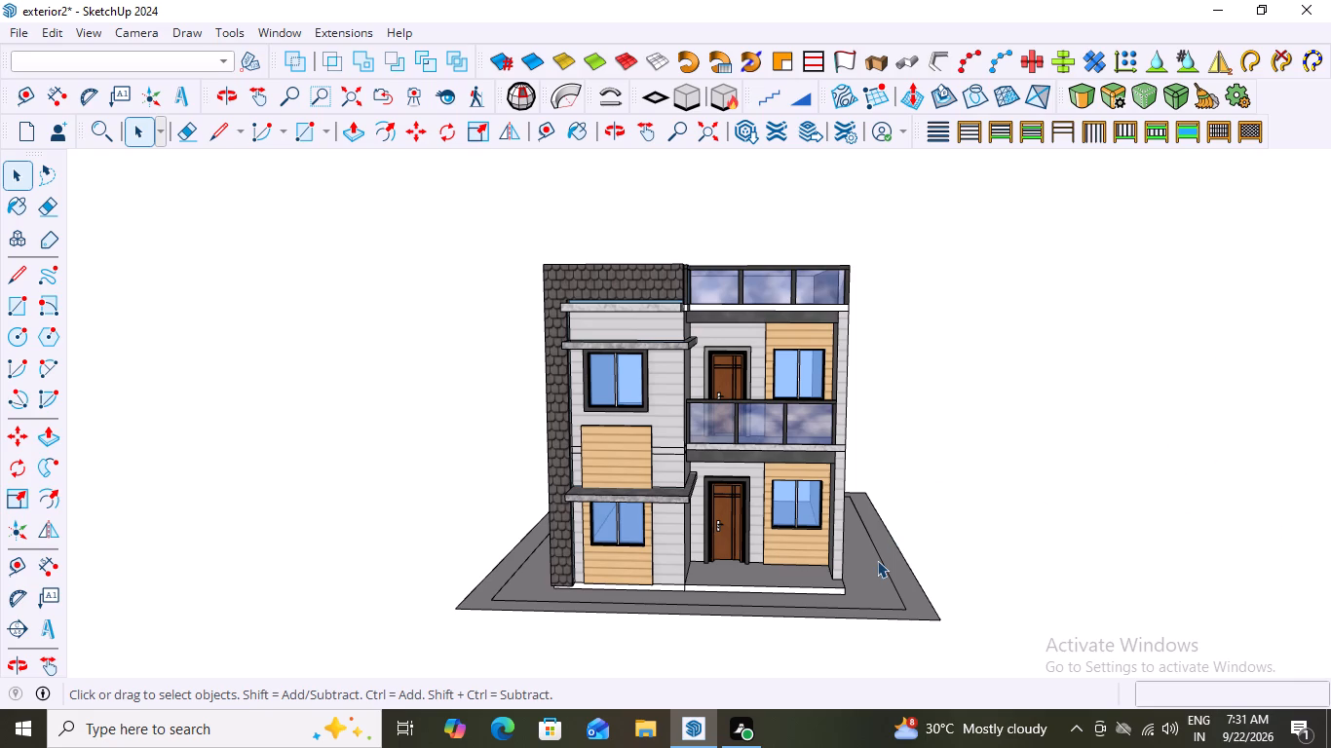
{"action": "middle_click_drag", "start_coordinate": [877, 560], "coordinate": [876, 576]}
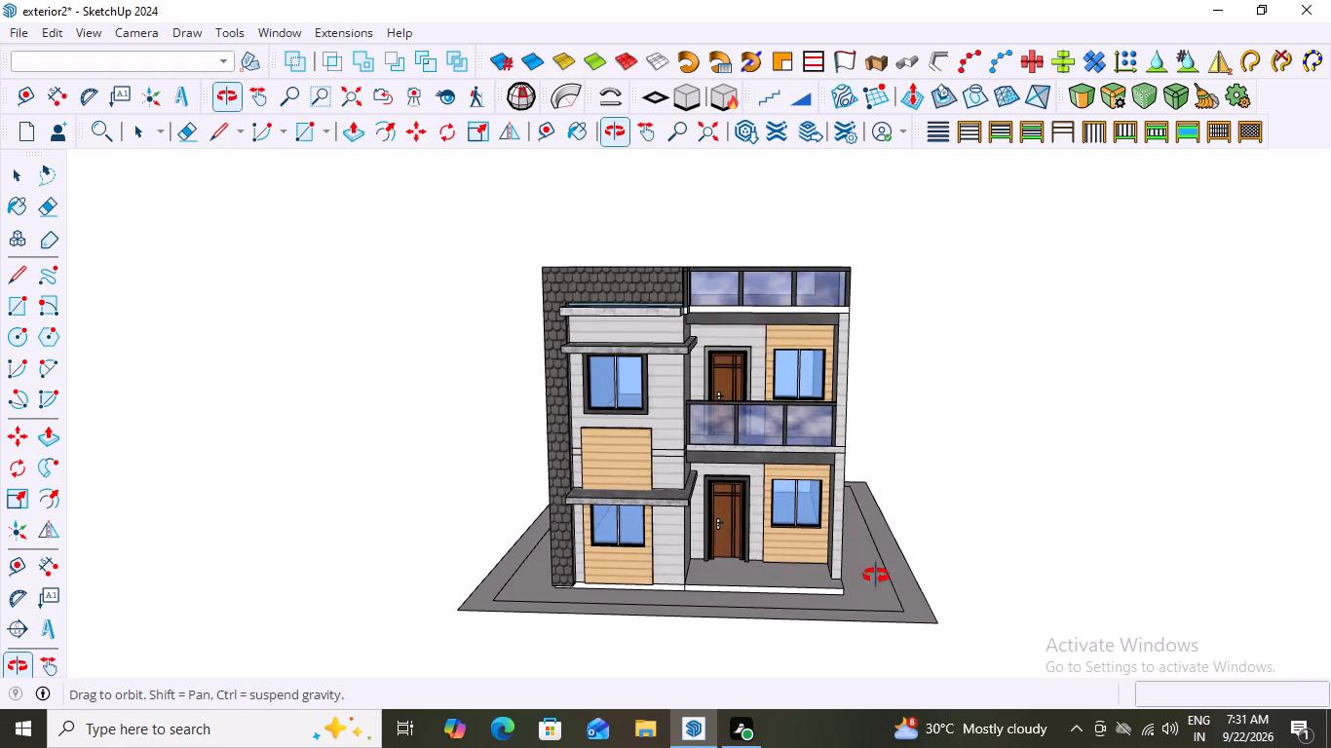
{"action": "middle_click_drag", "start_coordinate": [876, 576], "coordinate": [877, 577]}
{"action": "scroll", "coordinate": [873, 510], "scroll_direction": "up", "scroll_amount": 1}
{"action": "middle_click_drag", "start_coordinate": [879, 518], "coordinate": [906, 521]}
{"action": "scroll", "coordinate": [901, 518], "scroll_direction": "up", "scroll_amount": 1}
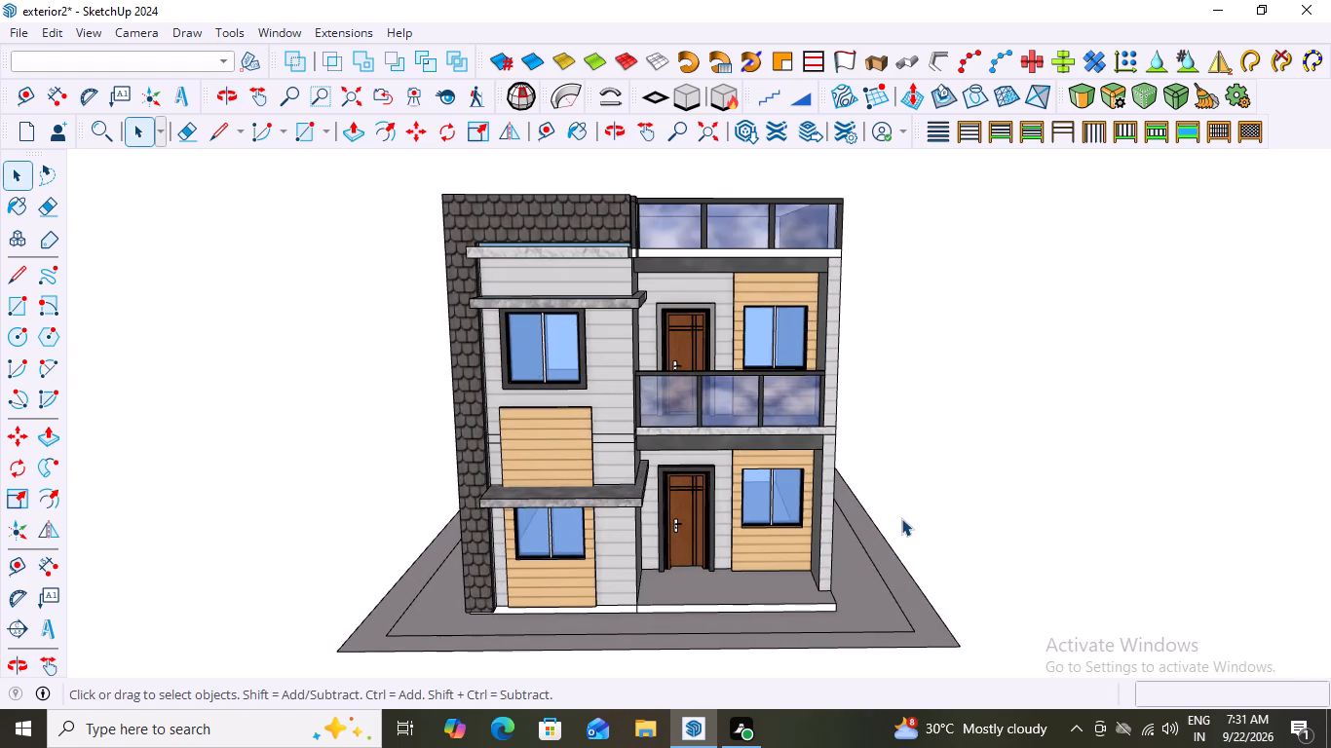
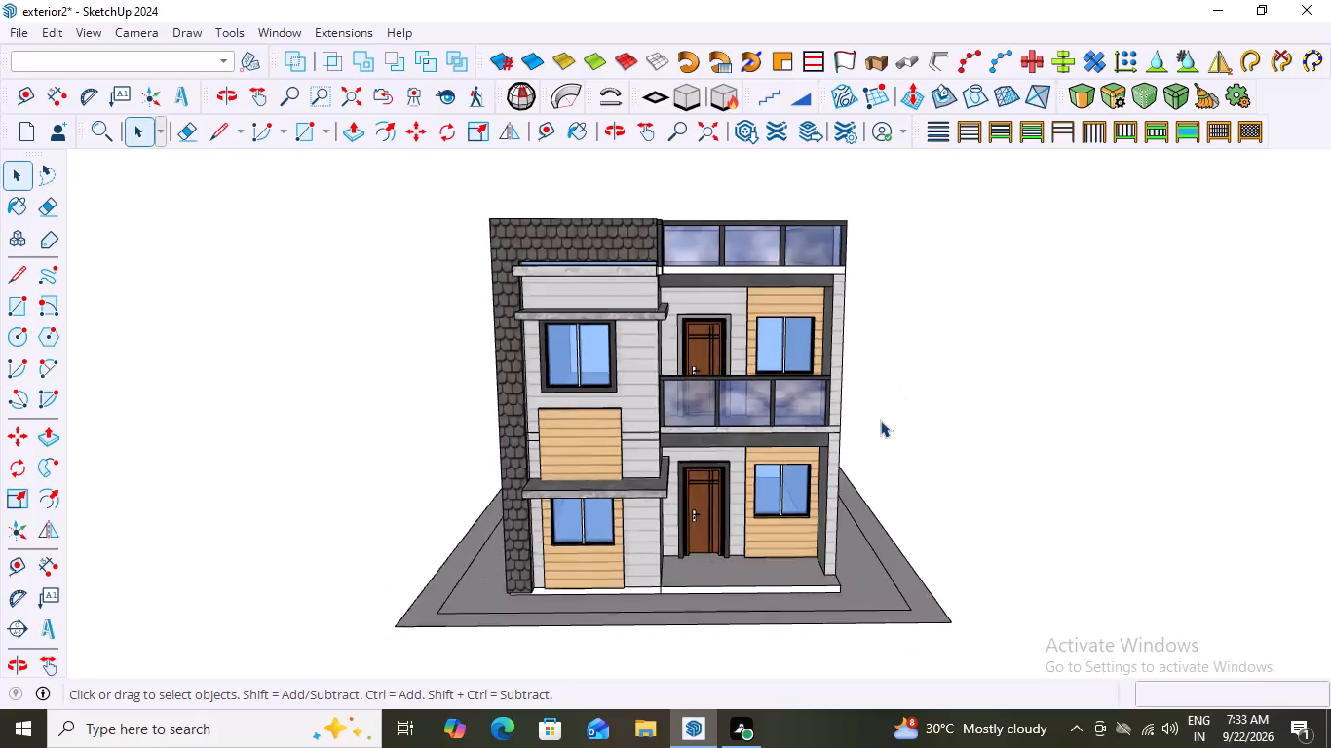
Push/Pull the boundary strip around the house up 6' to form the compound wall.
{"action": "scroll", "coordinate": [852, 636], "scroll_direction": "up", "scroll_amount": 2}
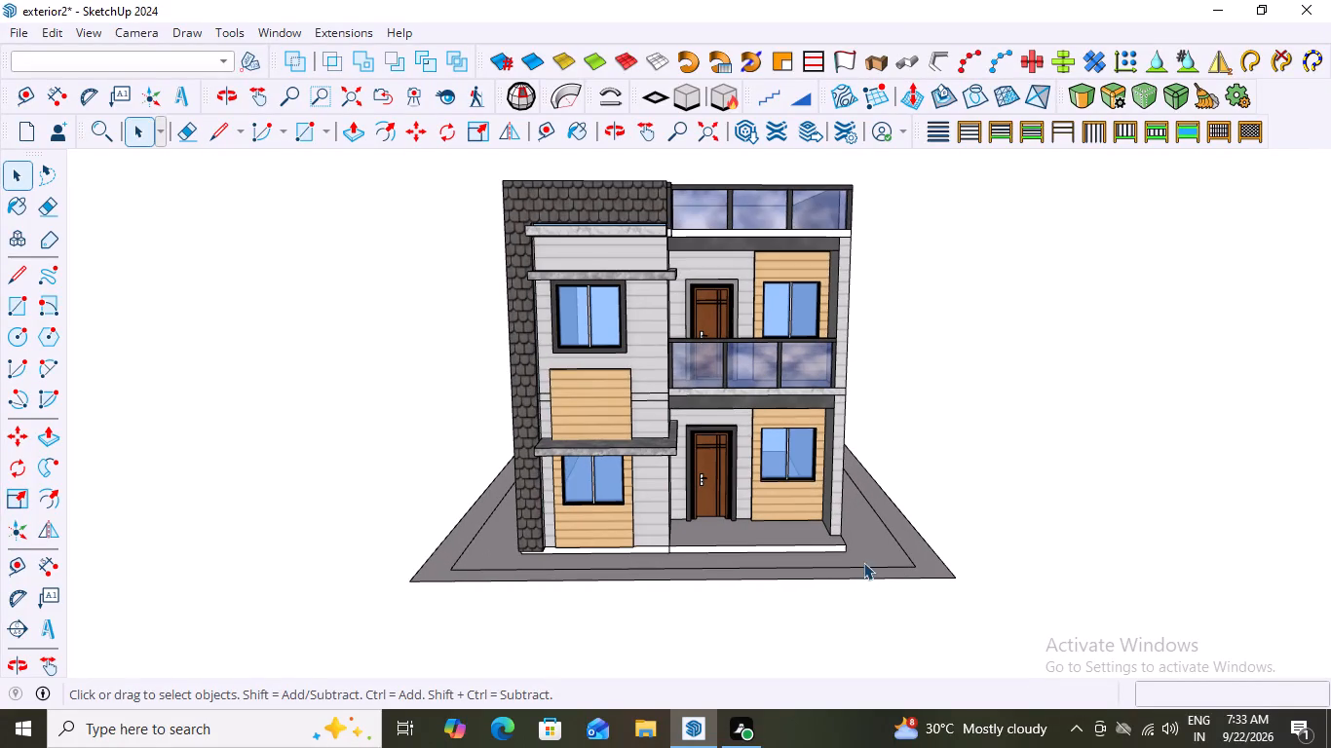
{"action": "left_click", "coordinate": [927, 566]}
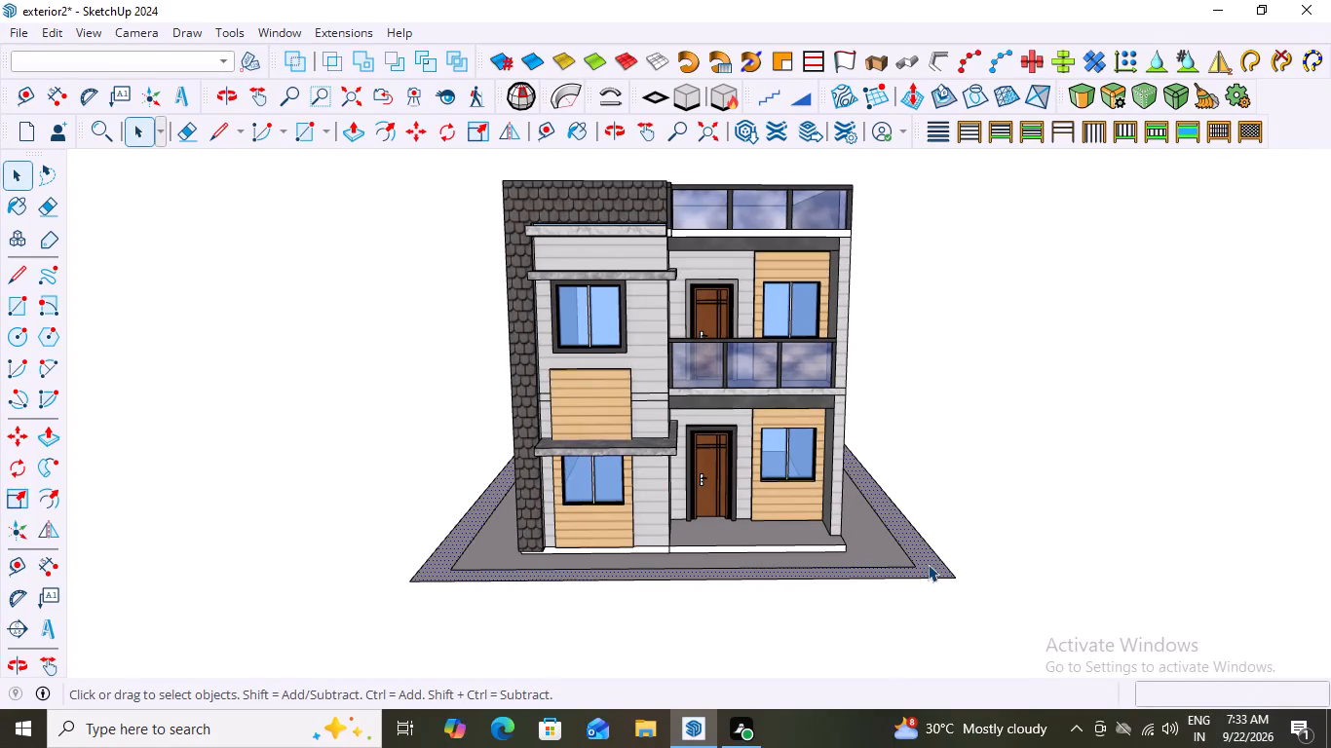
{"action": "key", "text": "p"}
{"action": "left_click", "coordinate": [939, 552]}
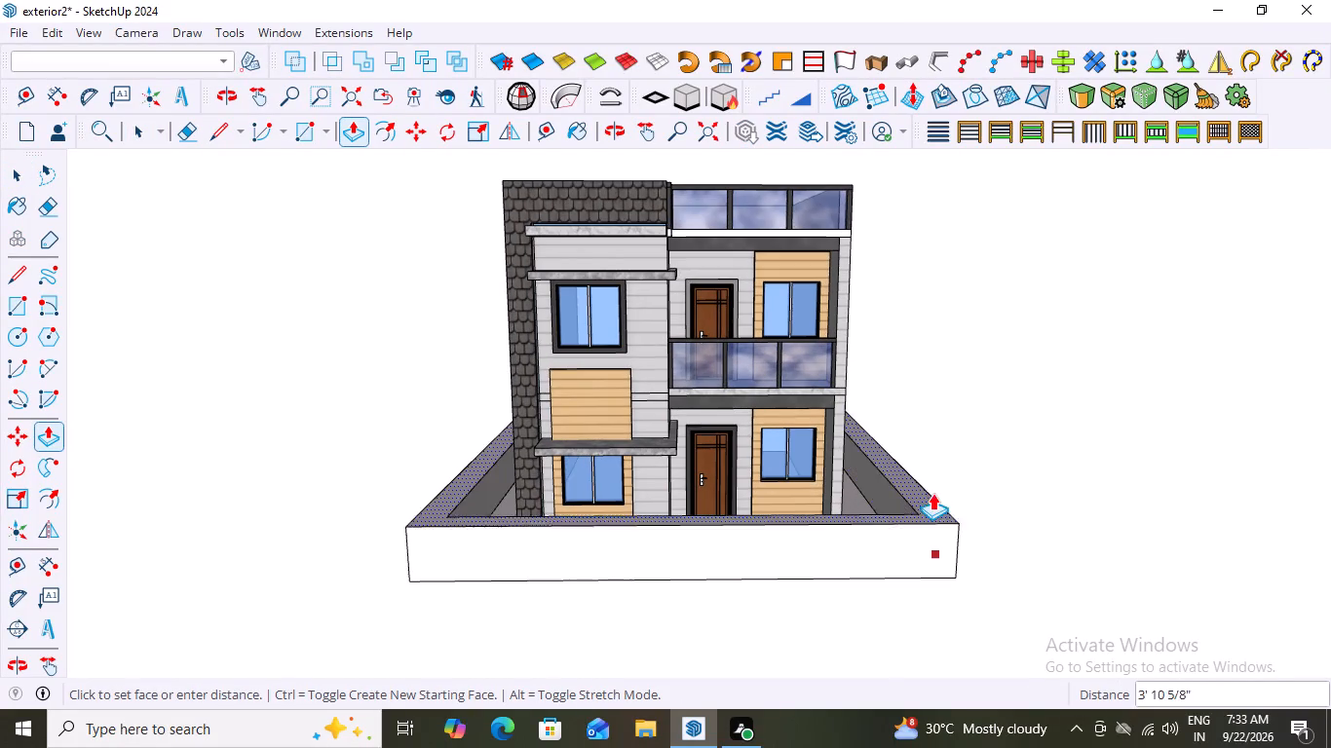
{"action": "middle_click_drag", "start_coordinate": [932, 469], "coordinate": [870, 434]}
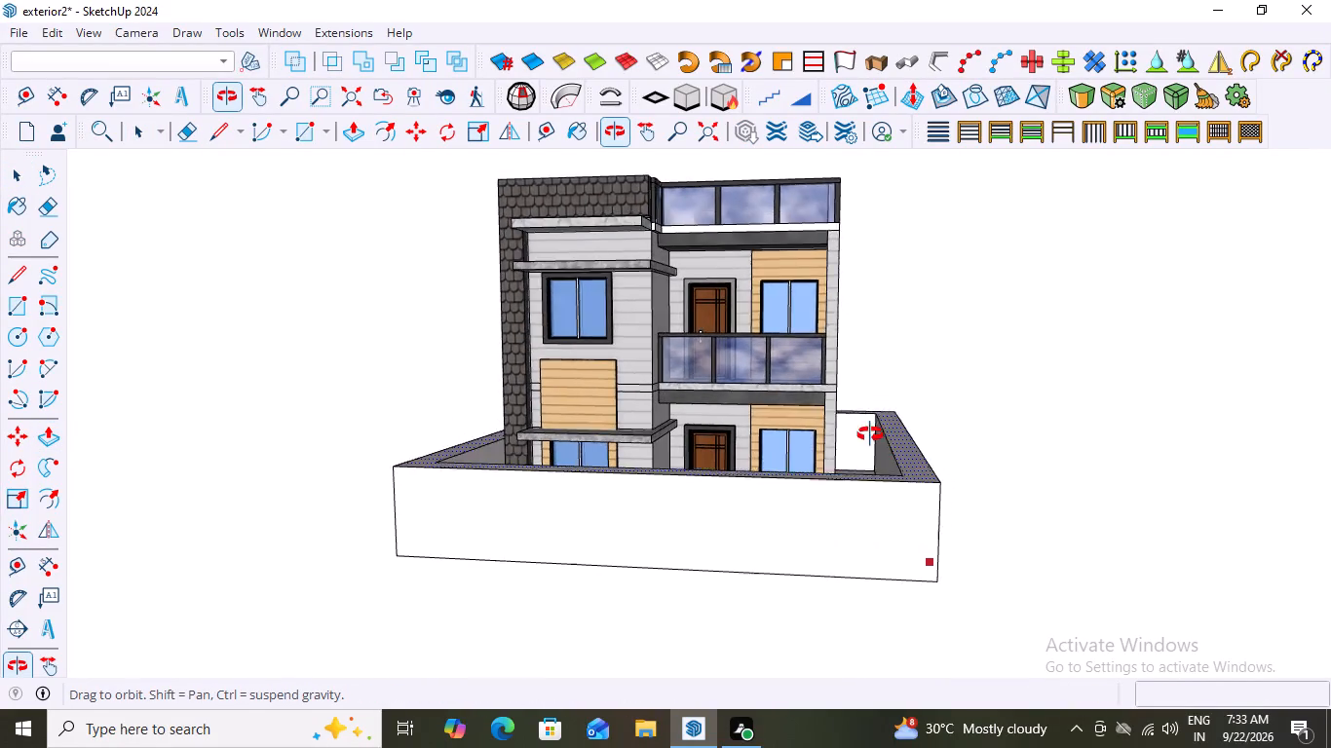
{"action": "middle_click_drag", "start_coordinate": [870, 434], "coordinate": [896, 448]}
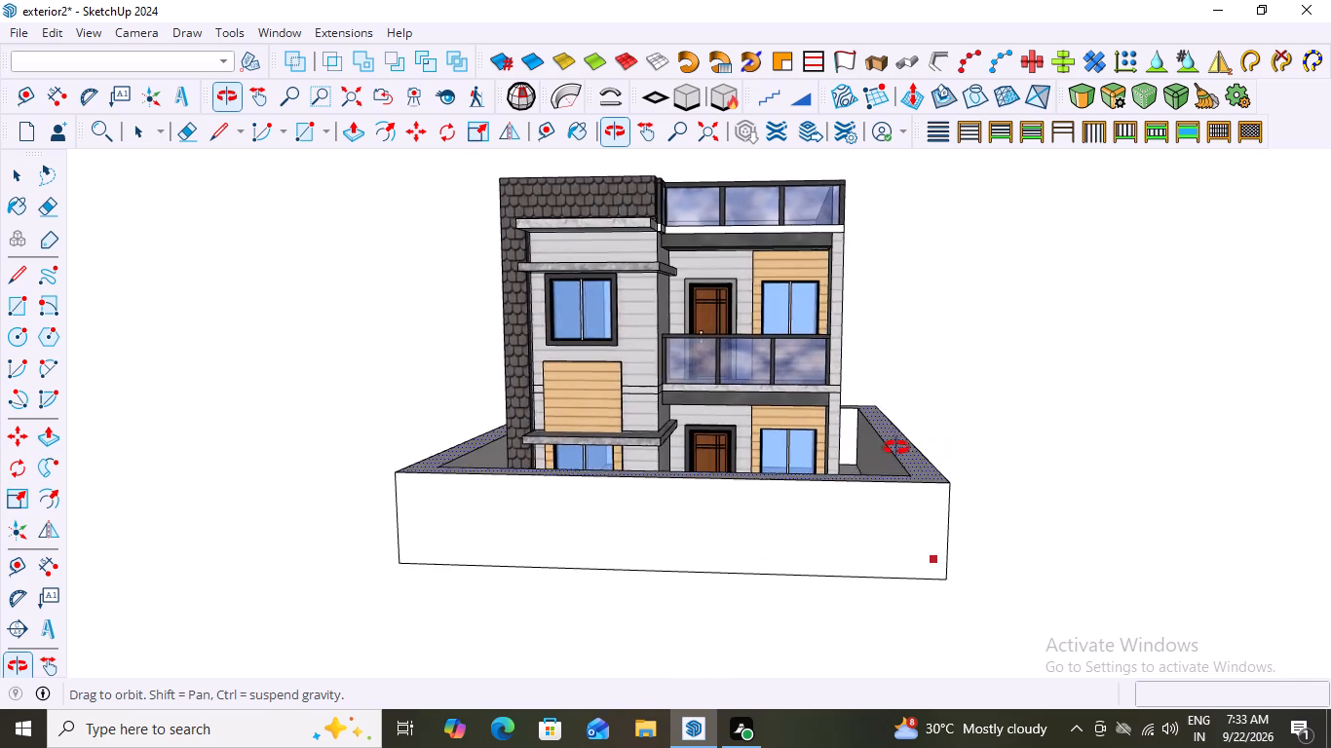
{"action": "middle_click_drag", "start_coordinate": [896, 448], "coordinate": [929, 433]}
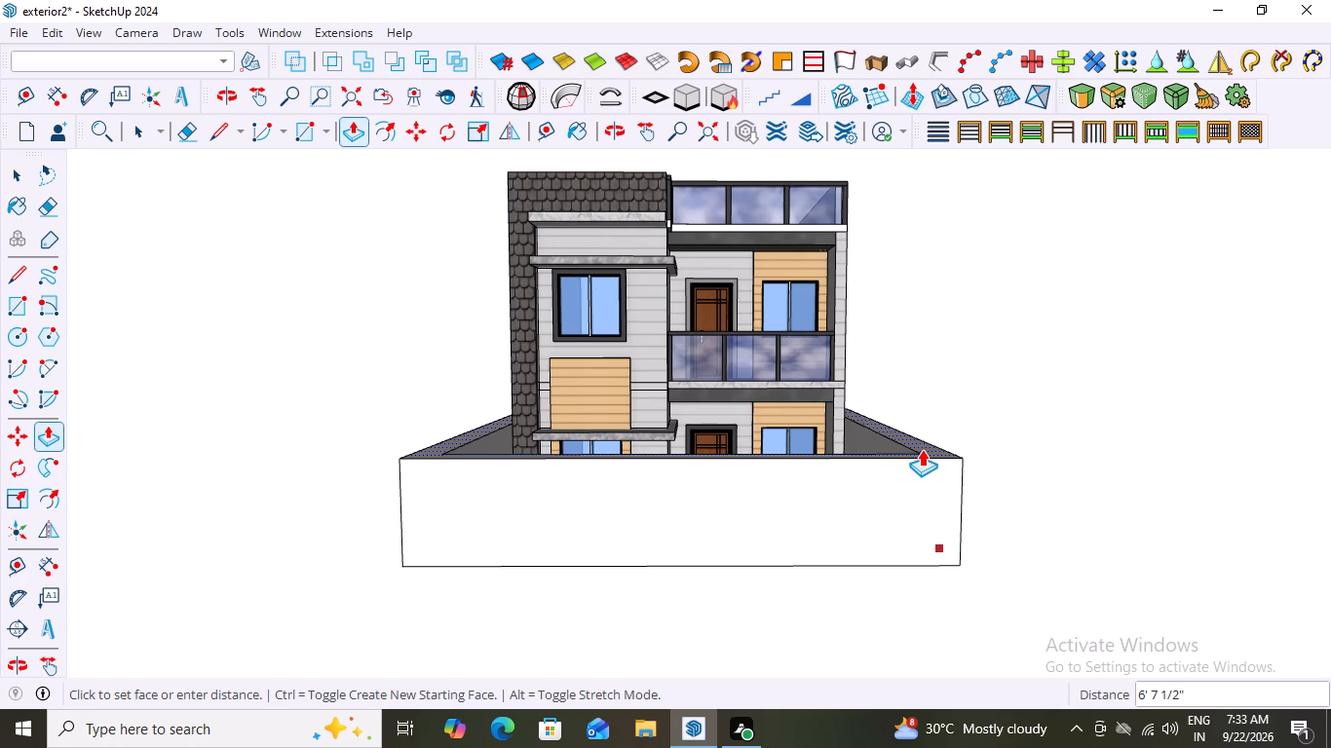
{"action": "type", "text": "6'"}
{"action": "key", "text": "Return"}
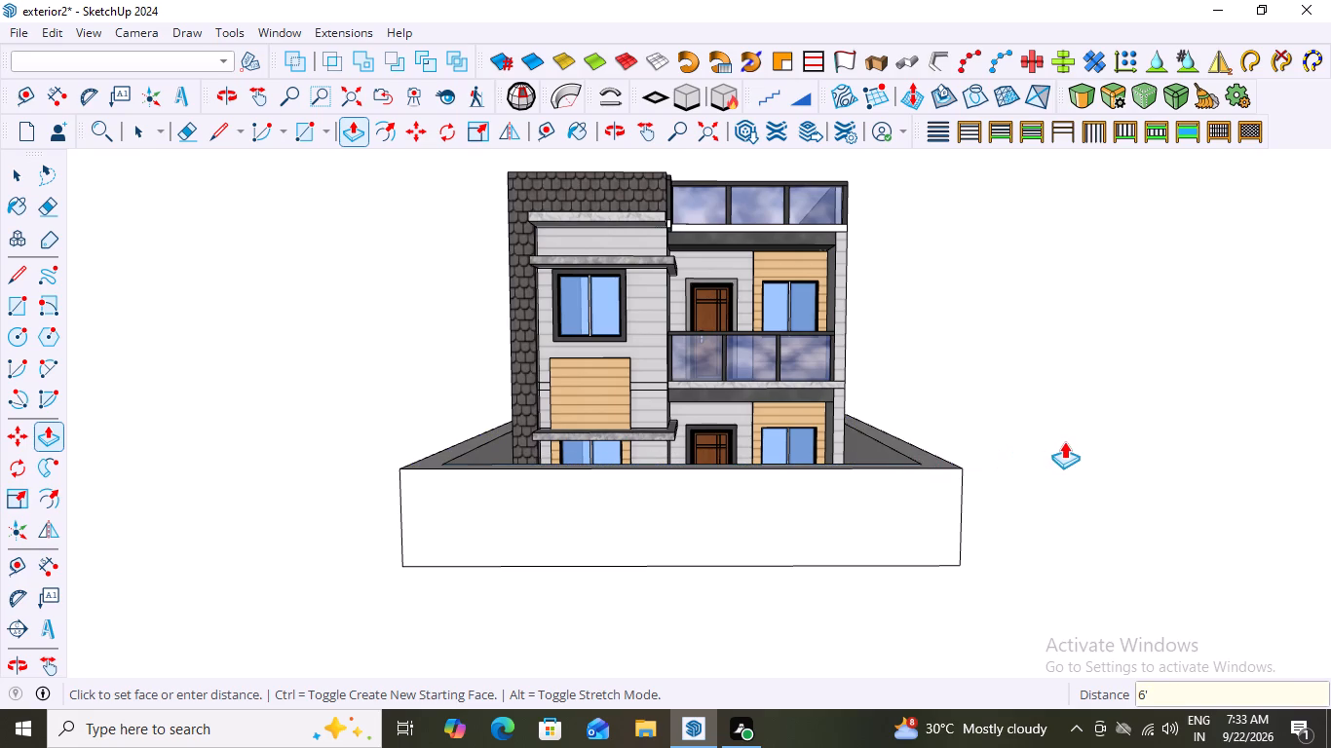
{"action": "middle_click_drag", "start_coordinate": [1064, 441], "coordinate": [1088, 484]}
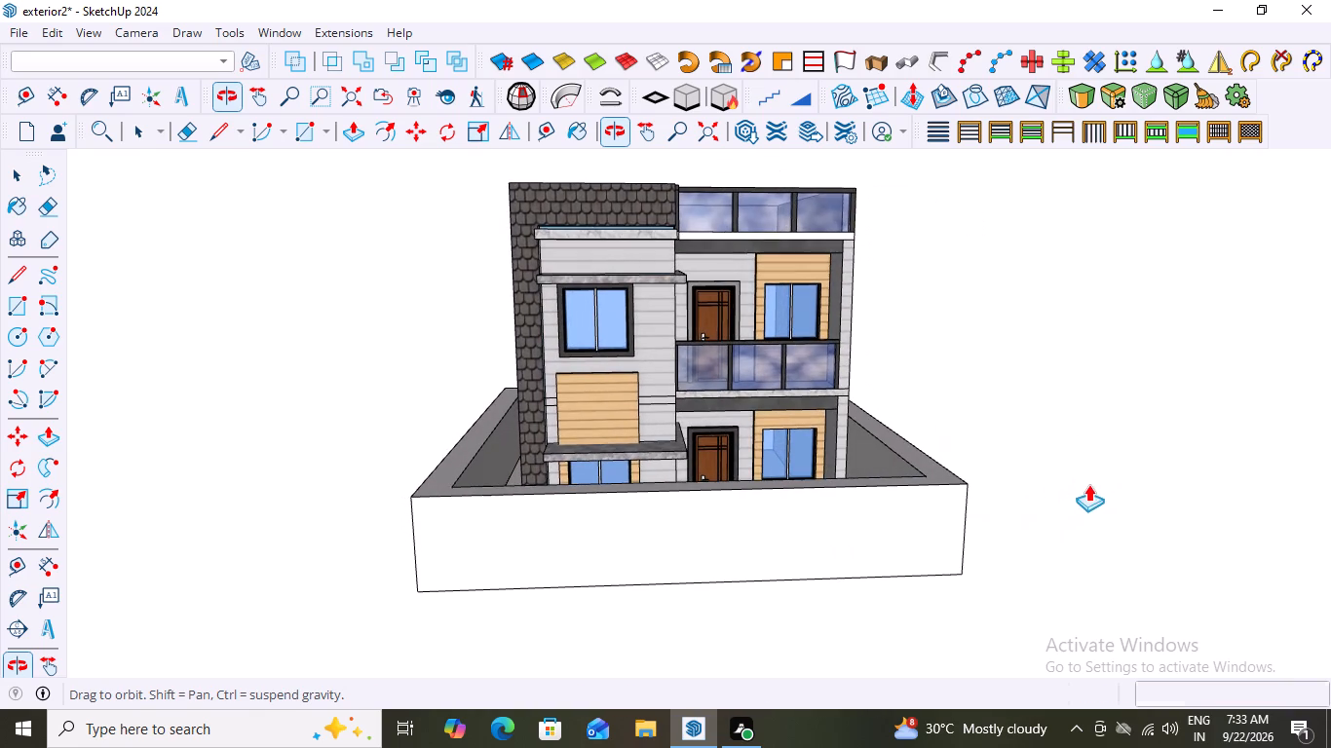
{"action": "key", "text": "space"}
{"action": "left_click", "coordinate": [1080, 473]}
Select all connected geometry of the compound wall and make it a group.
{"action": "middle_click_drag", "start_coordinate": [1033, 505], "coordinate": [755, 518]}
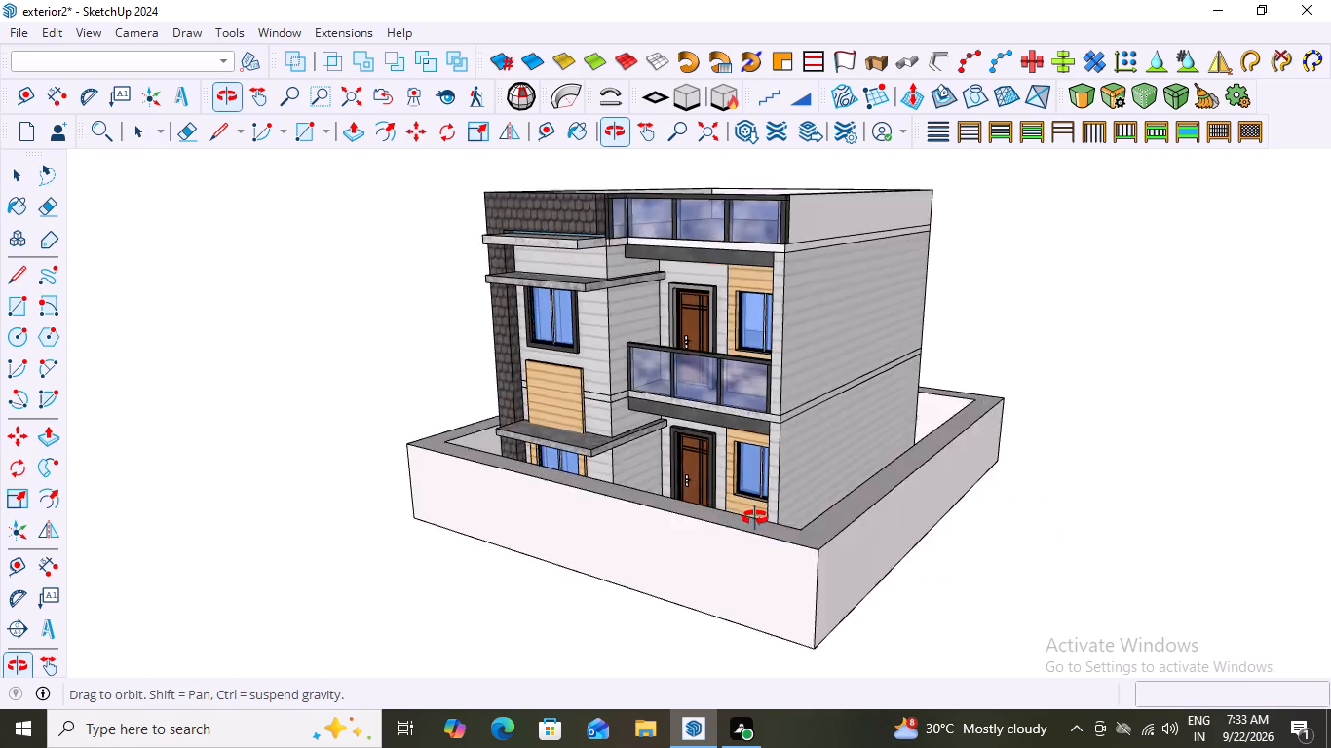
{"action": "middle_click_drag", "start_coordinate": [755, 518], "coordinate": [1001, 565]}
{"action": "triple_click", "coordinate": [884, 546]}
{"action": "double_click", "coordinate": [884, 546]}
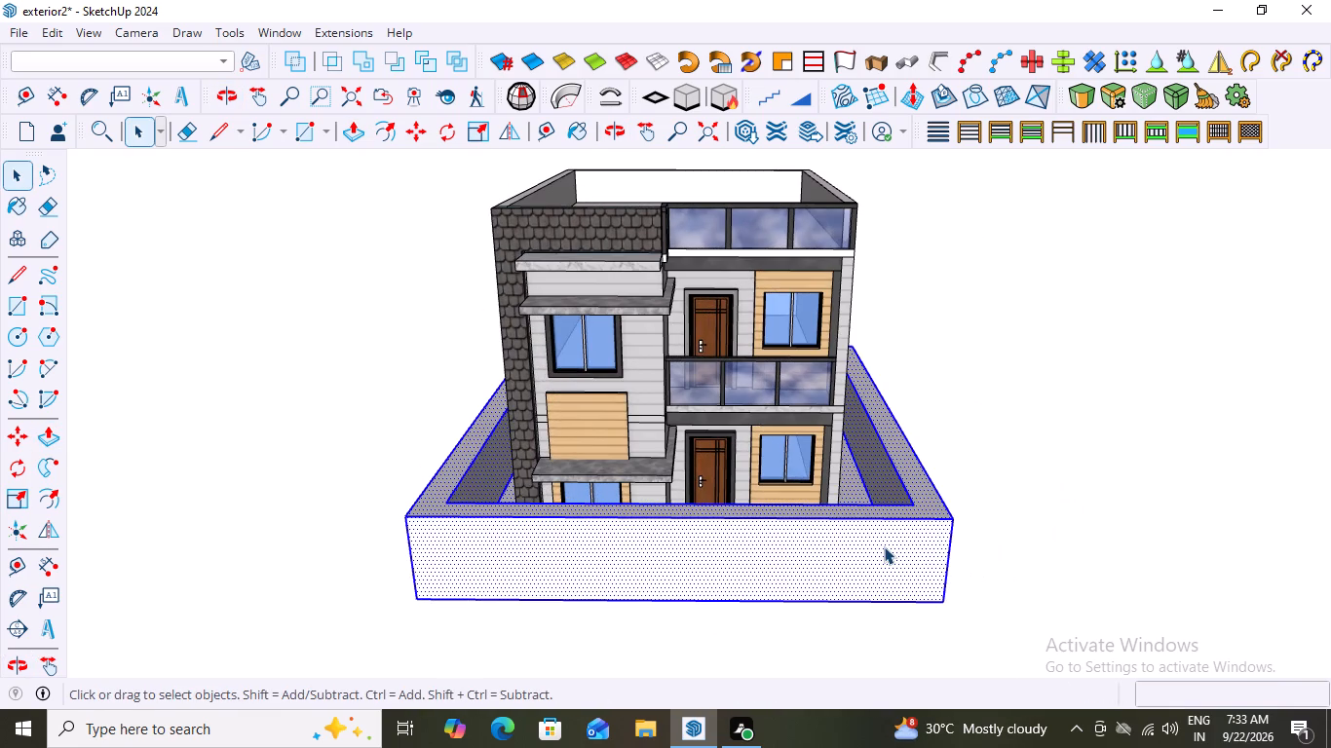
{"action": "middle_click_drag", "start_coordinate": [1045, 518], "coordinate": [870, 537]}
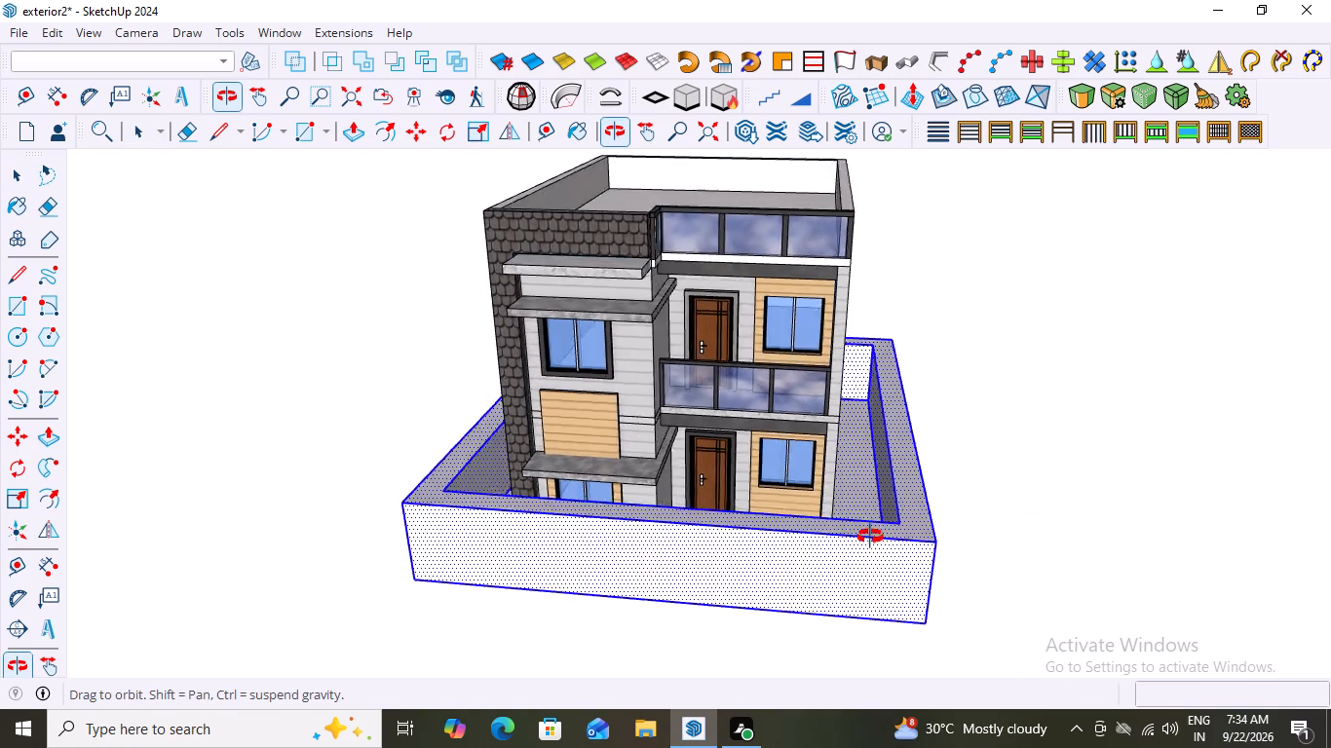
{"action": "middle_click_drag", "start_coordinate": [870, 537], "coordinate": [932, 634]}
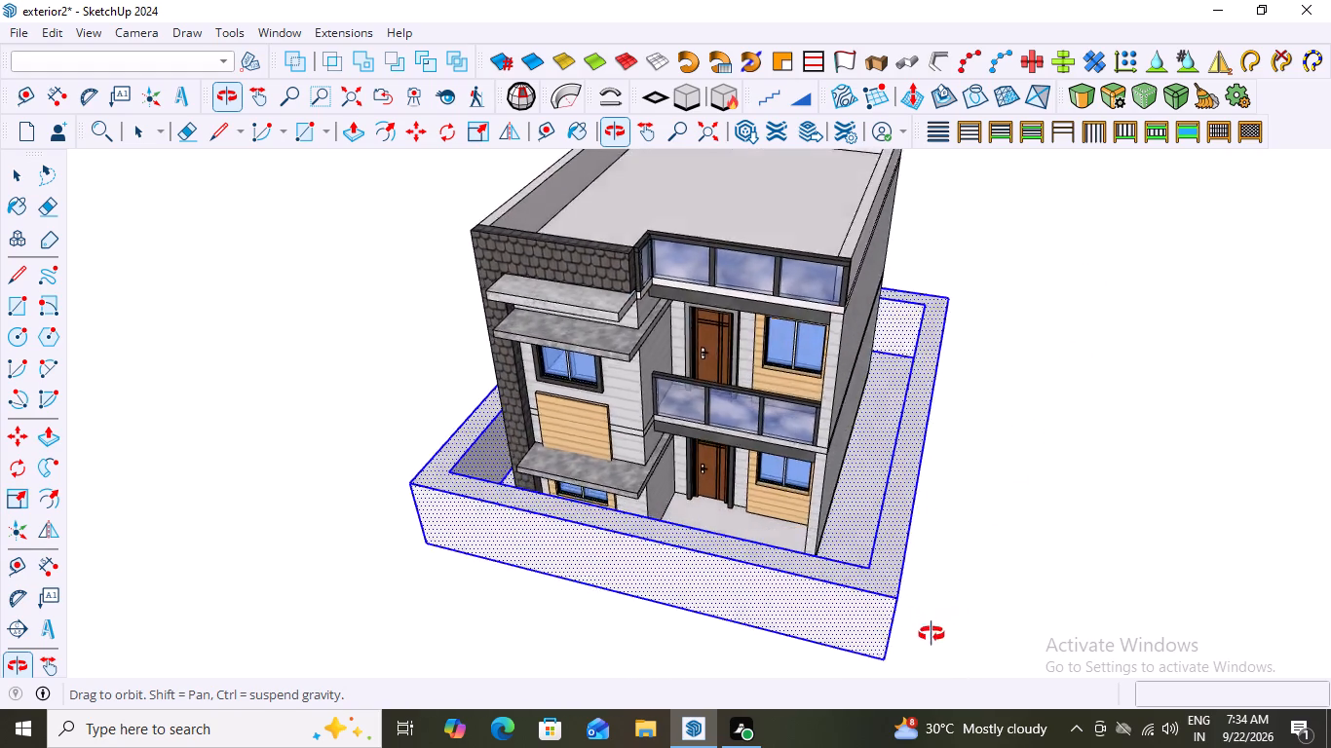
{"action": "middle_click_drag", "start_coordinate": [932, 634], "coordinate": [987, 623]}
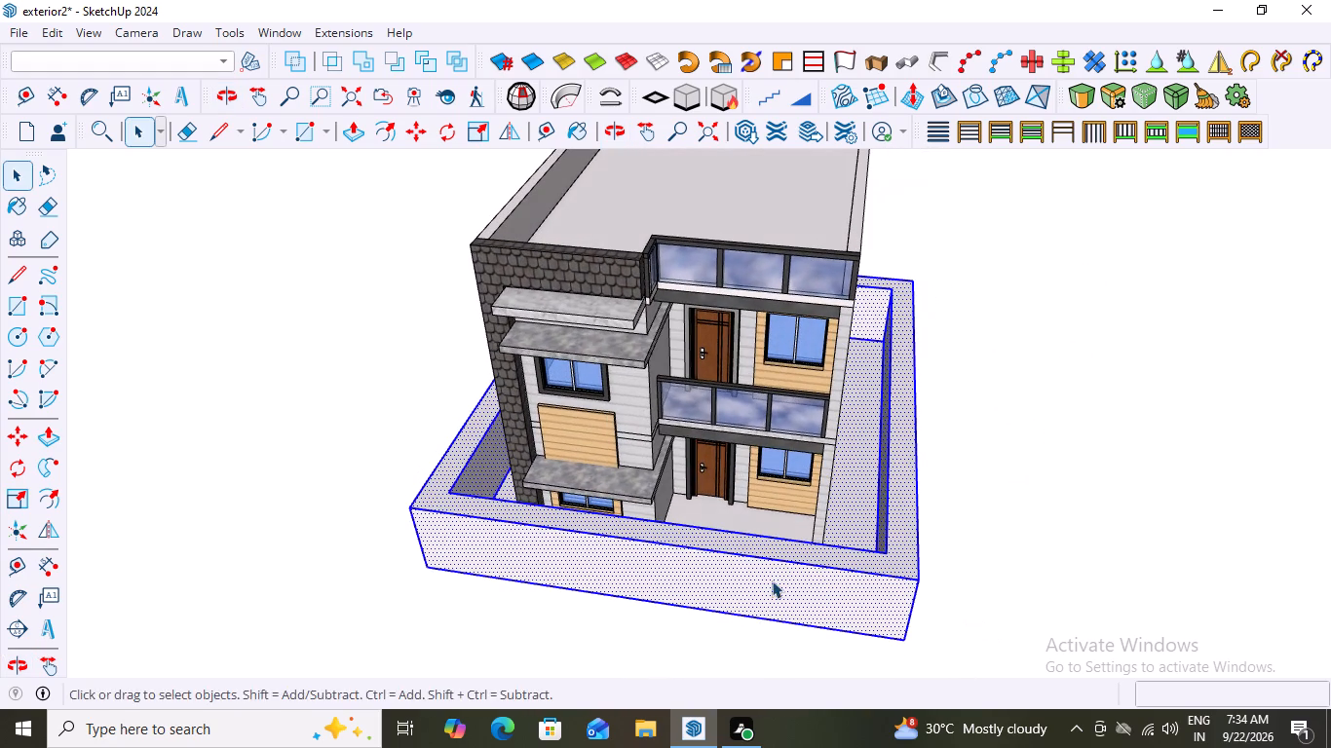
{"action": "middle_click_drag", "start_coordinate": [772, 580], "coordinate": [827, 457]}
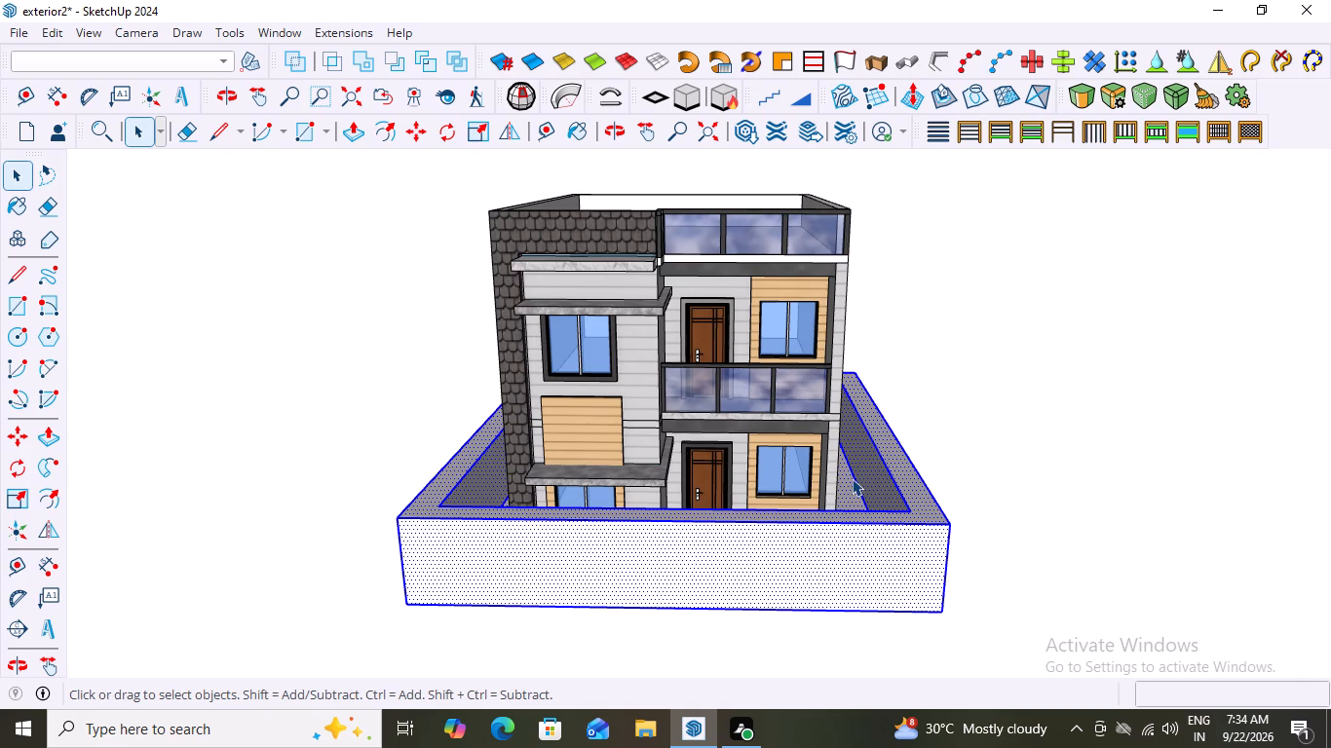
{"action": "right_click", "coordinate": [720, 552]}
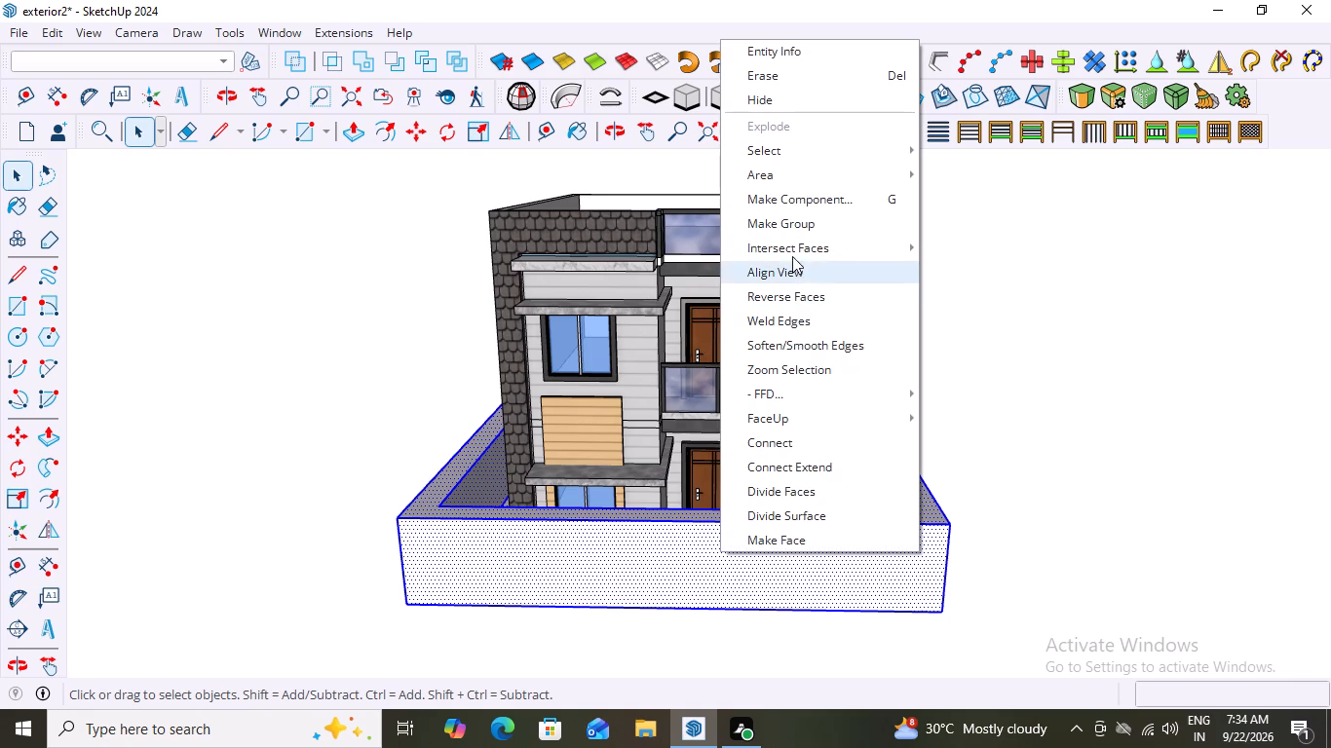
{"action": "left_click", "coordinate": [793, 220]}
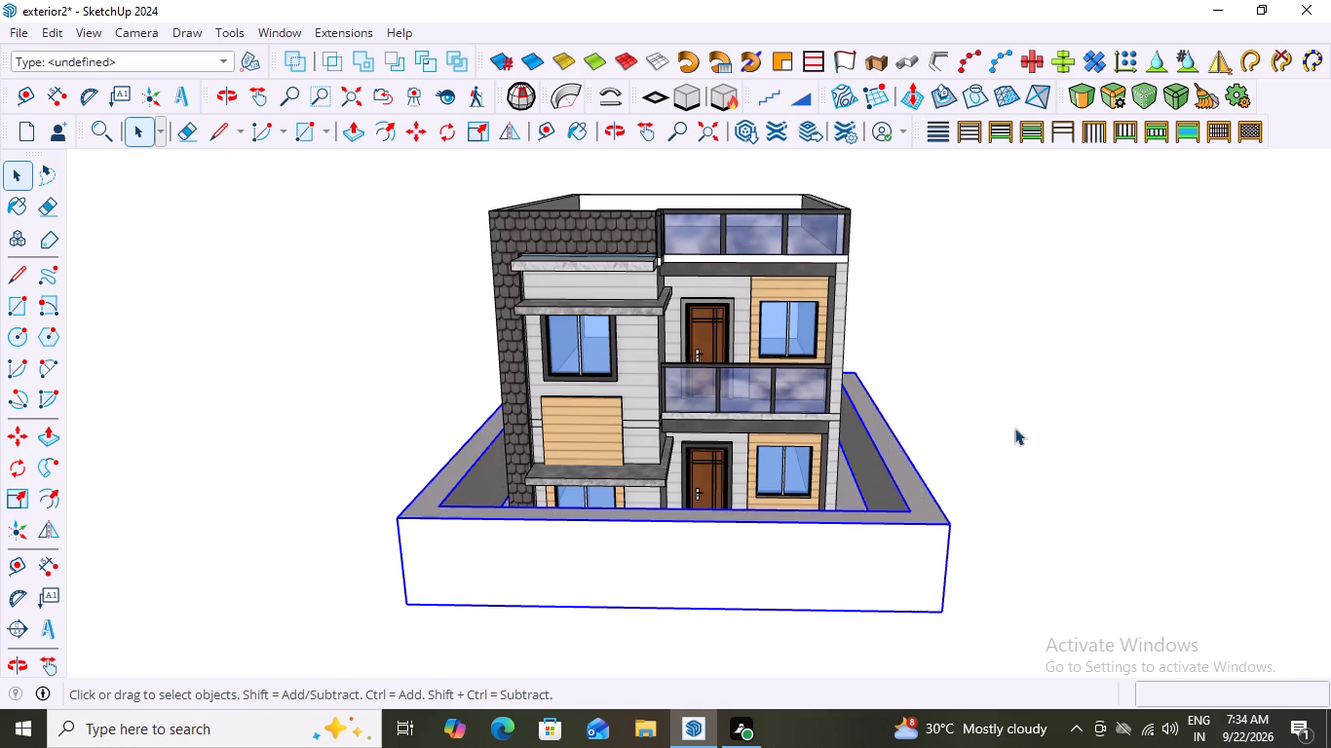
{"action": "left_click", "coordinate": [1037, 427]}
Draw a freehand rectangle on the open ground beside the walled house.
{"action": "scroll", "coordinate": [890, 580], "scroll_direction": "down", "scroll_amount": 2}
{"action": "middle_click_drag", "start_coordinate": [839, 597], "coordinate": [762, 632]}
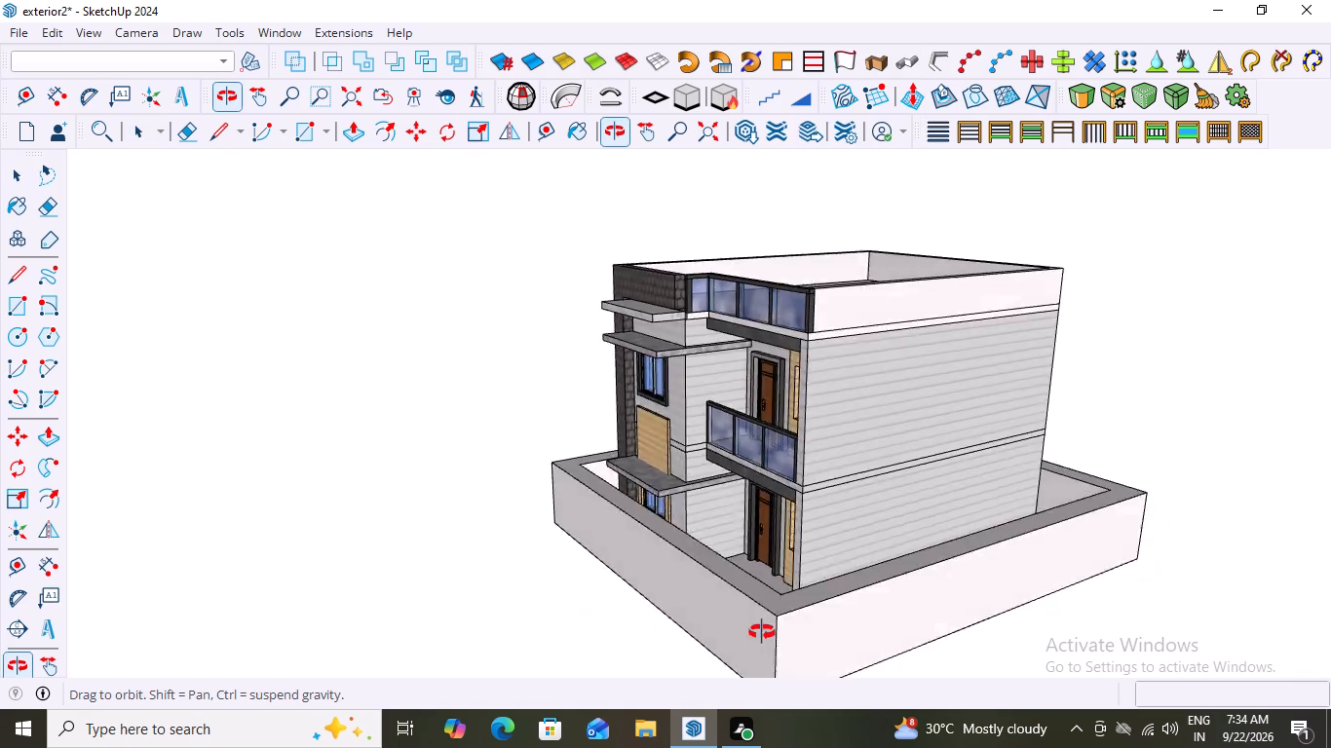
{"action": "middle_click_drag", "start_coordinate": [762, 632], "coordinate": [876, 595]}
{"action": "scroll", "coordinate": [691, 571], "scroll_direction": "up", "scroll_amount": 2}
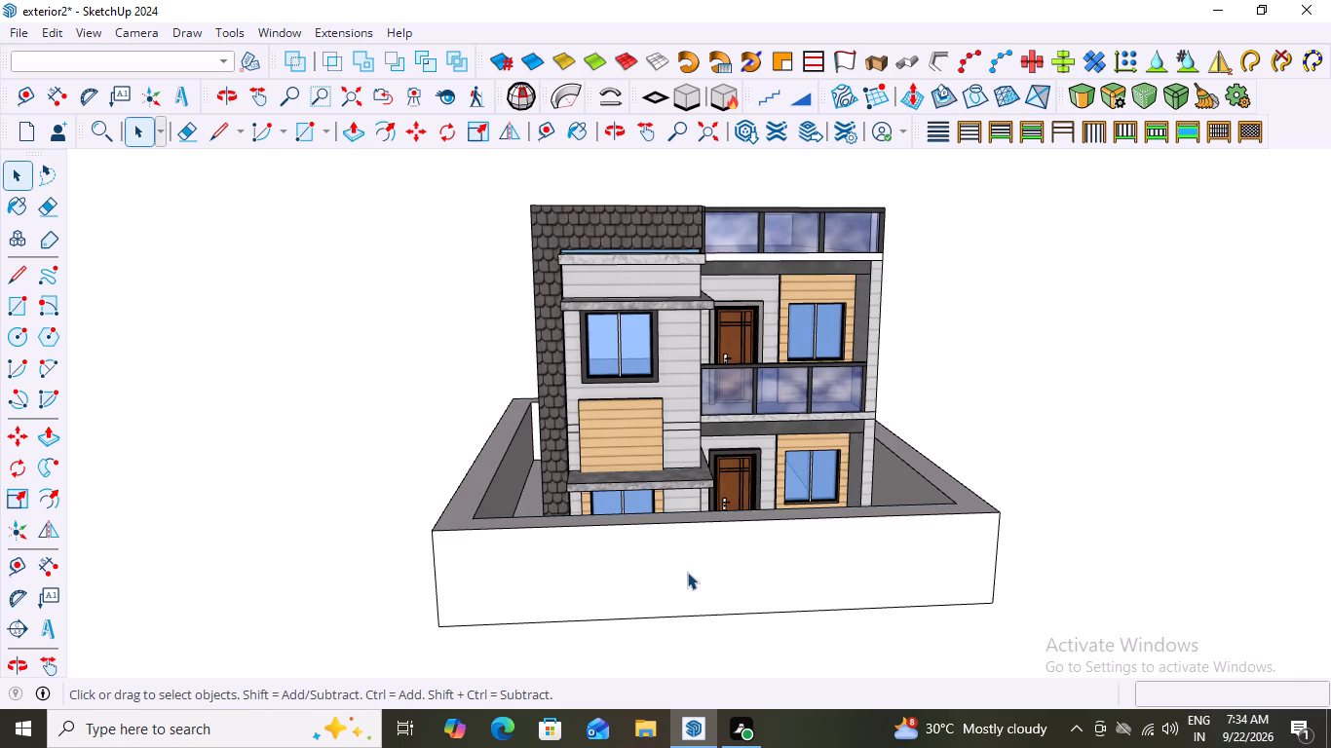
{"action": "scroll", "coordinate": [648, 572], "scroll_direction": "down", "scroll_amount": 12}
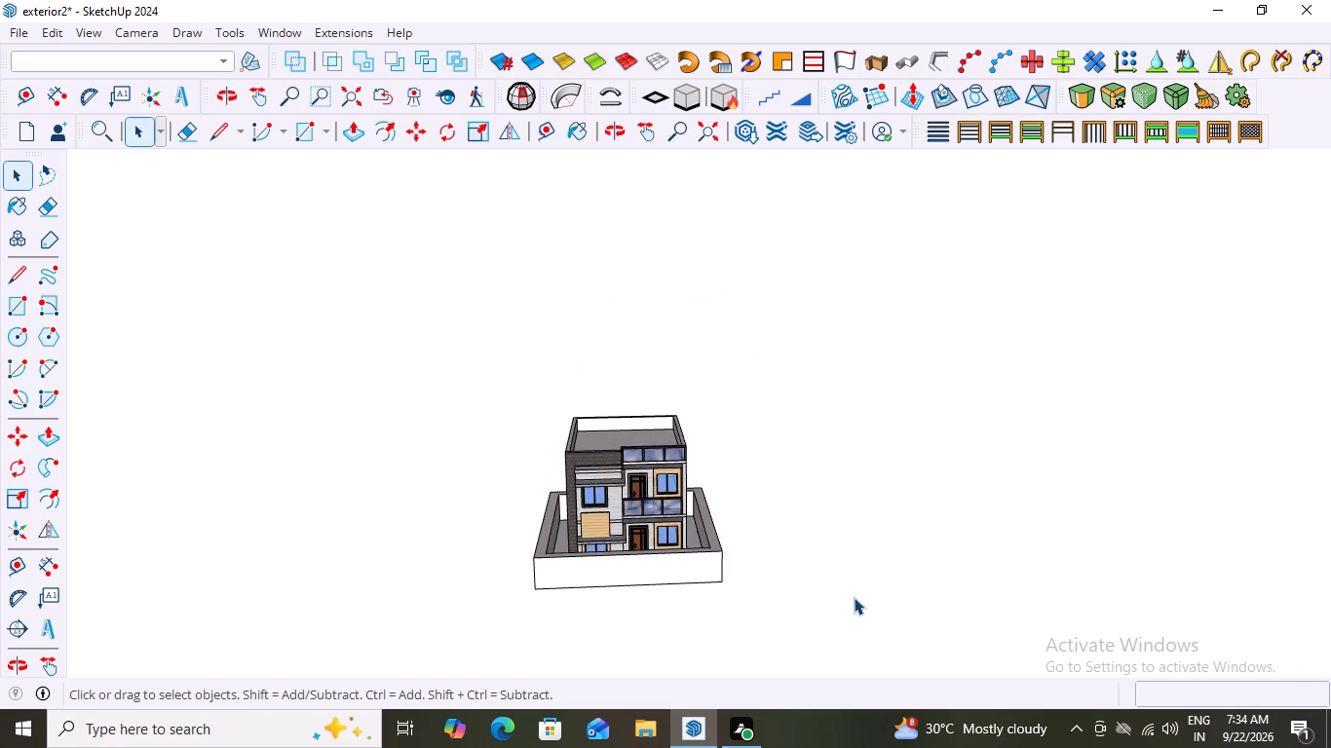
{"action": "scroll", "coordinate": [861, 592], "scroll_direction": "up", "scroll_amount": 10}
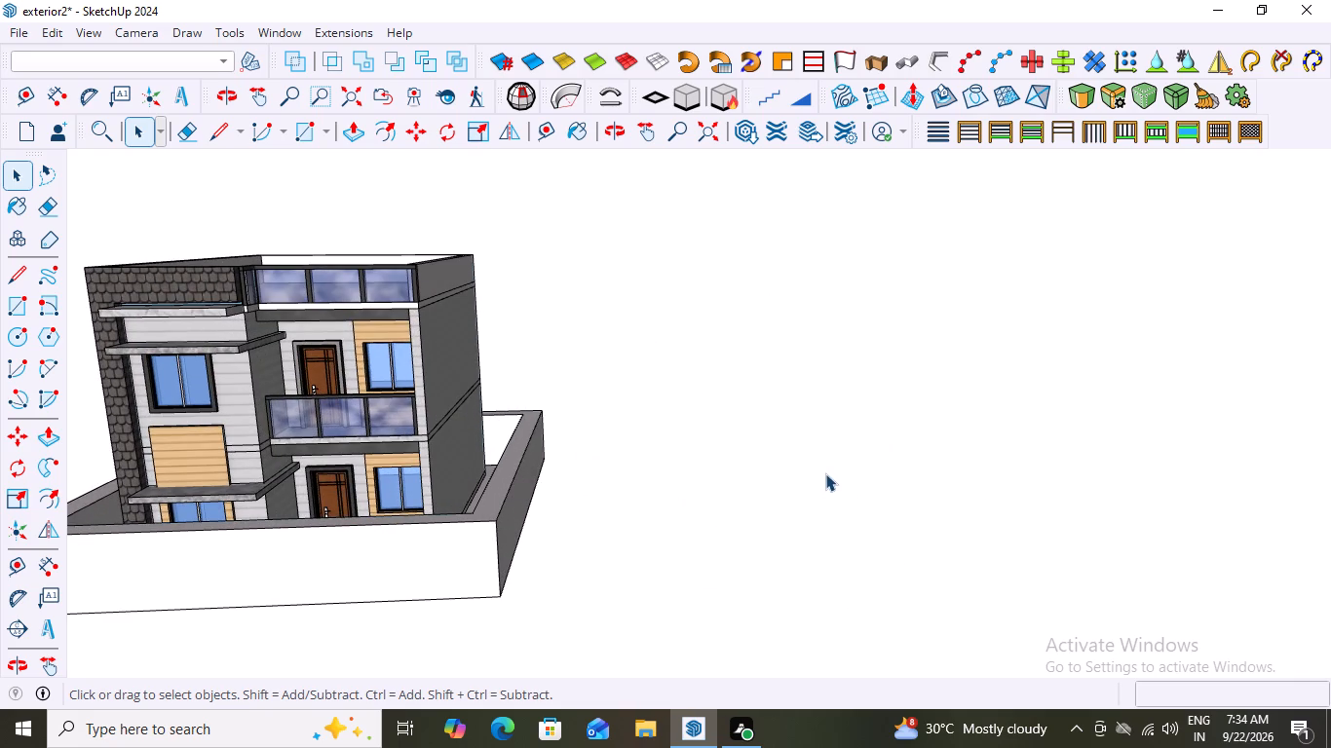
{"action": "key", "text": "r"}
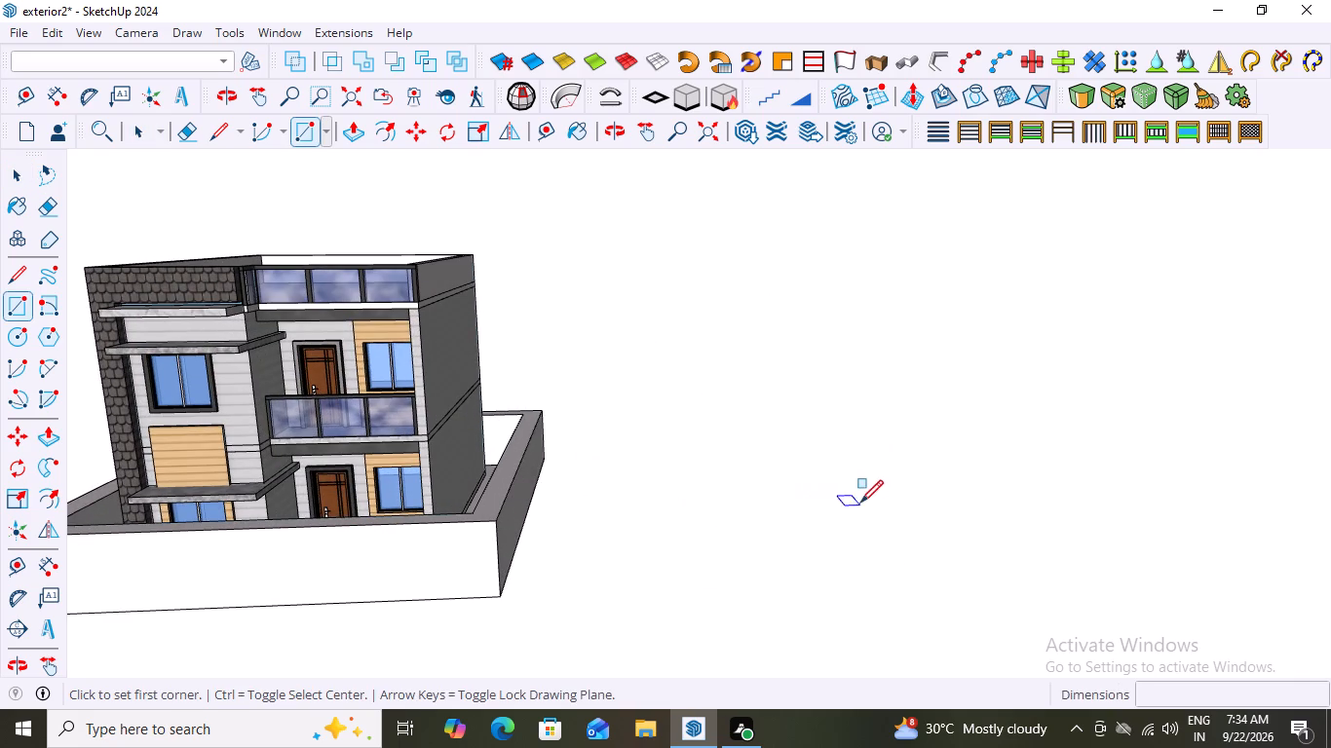
{"action": "scroll", "coordinate": [860, 503], "scroll_direction": "down", "scroll_amount": 9}
{"action": "middle_click", "coordinate": [866, 511]}
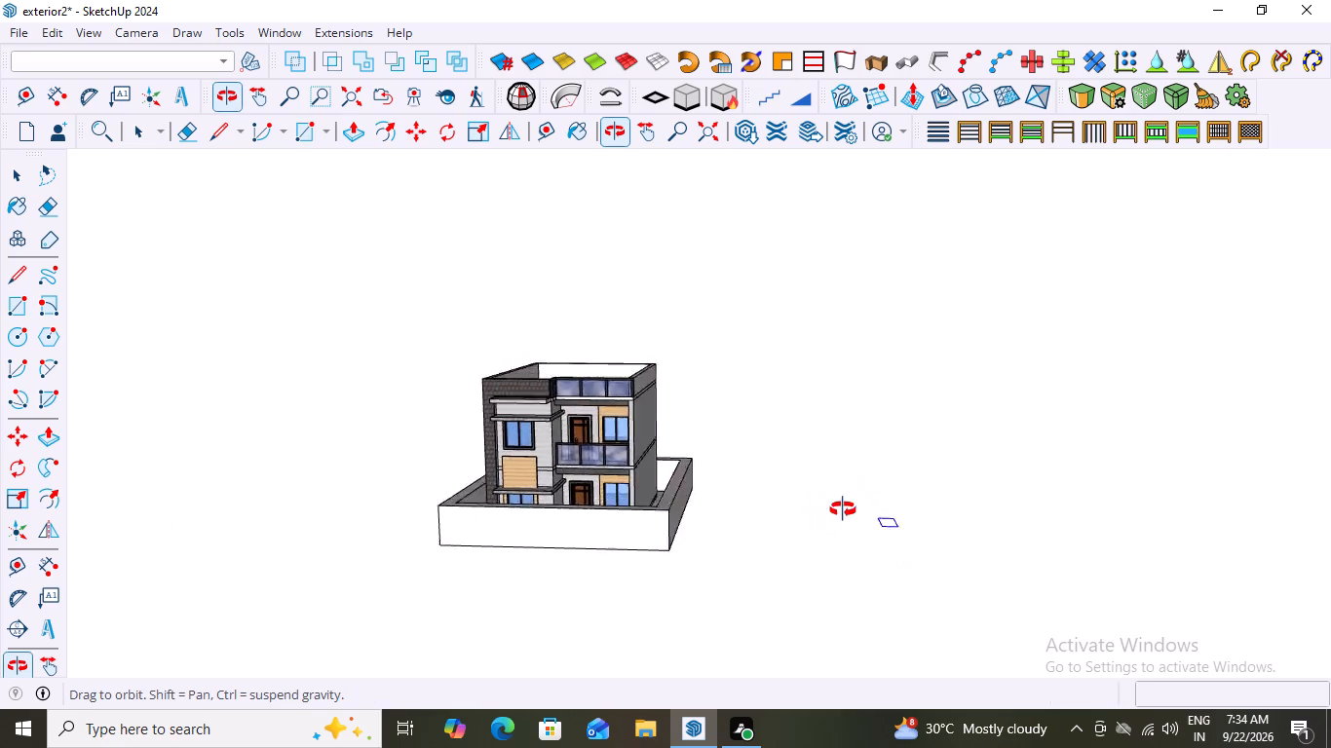
{"action": "scroll", "coordinate": [877, 523], "scroll_direction": "up", "scroll_amount": 4}
{"action": "left_click", "coordinate": [799, 452]}
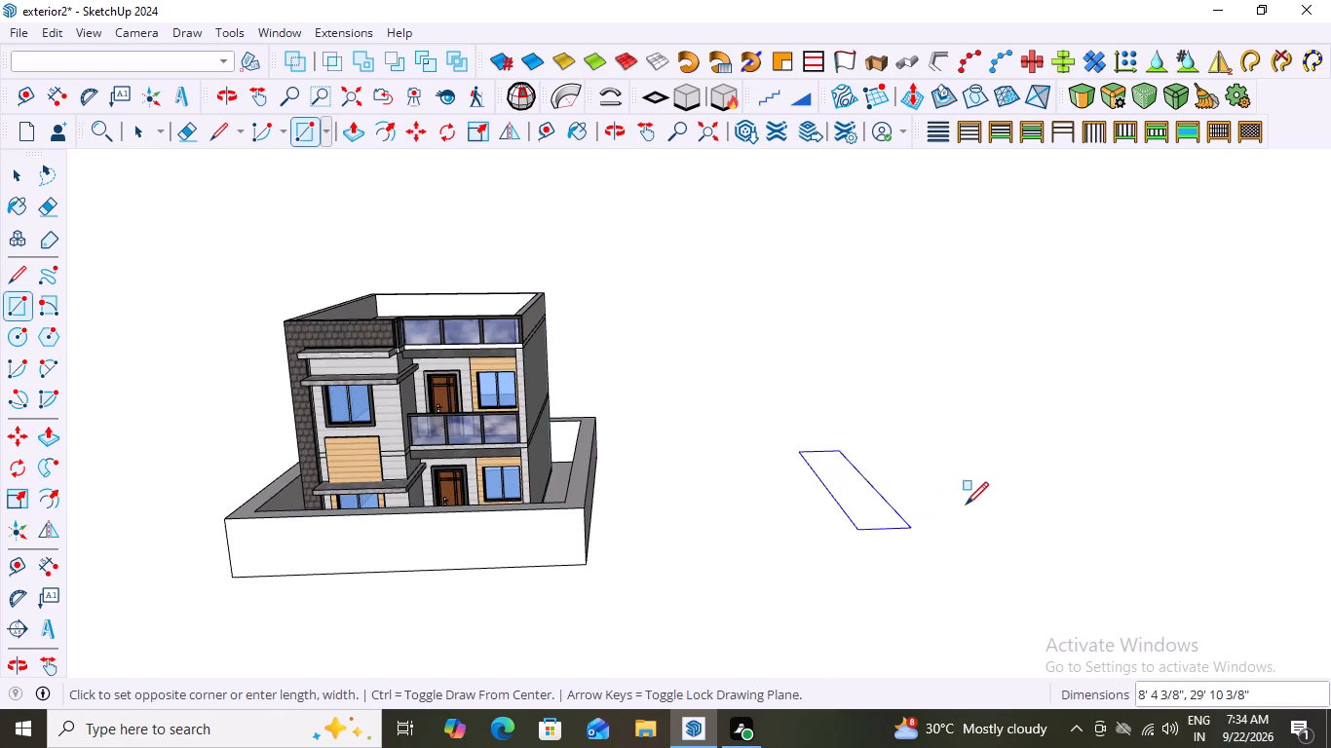
{"action": "left_click", "coordinate": [980, 504]}
{"action": "key", "text": "space"}
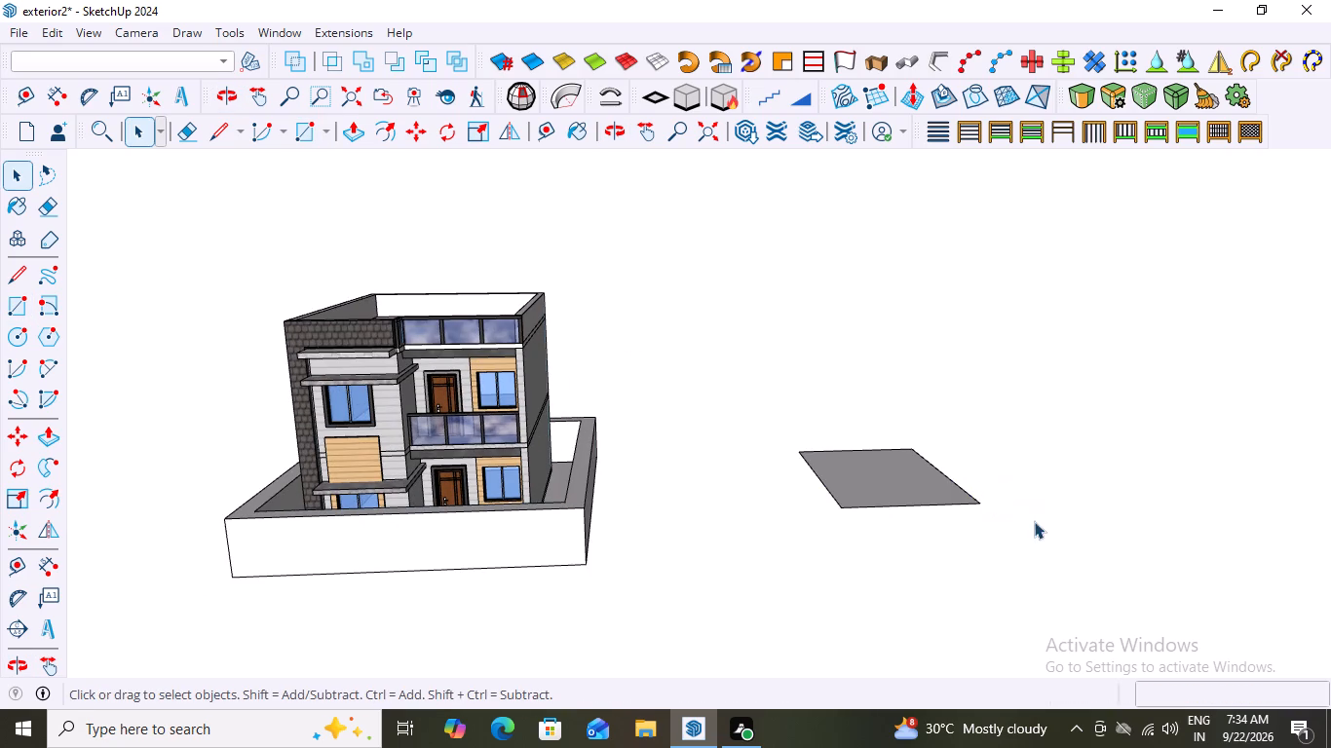
Push/Pull the new rectangle up about 2' 8 5/16" into a block.
{"action": "double_click", "coordinate": [898, 483]}
{"action": "key", "text": "p"}
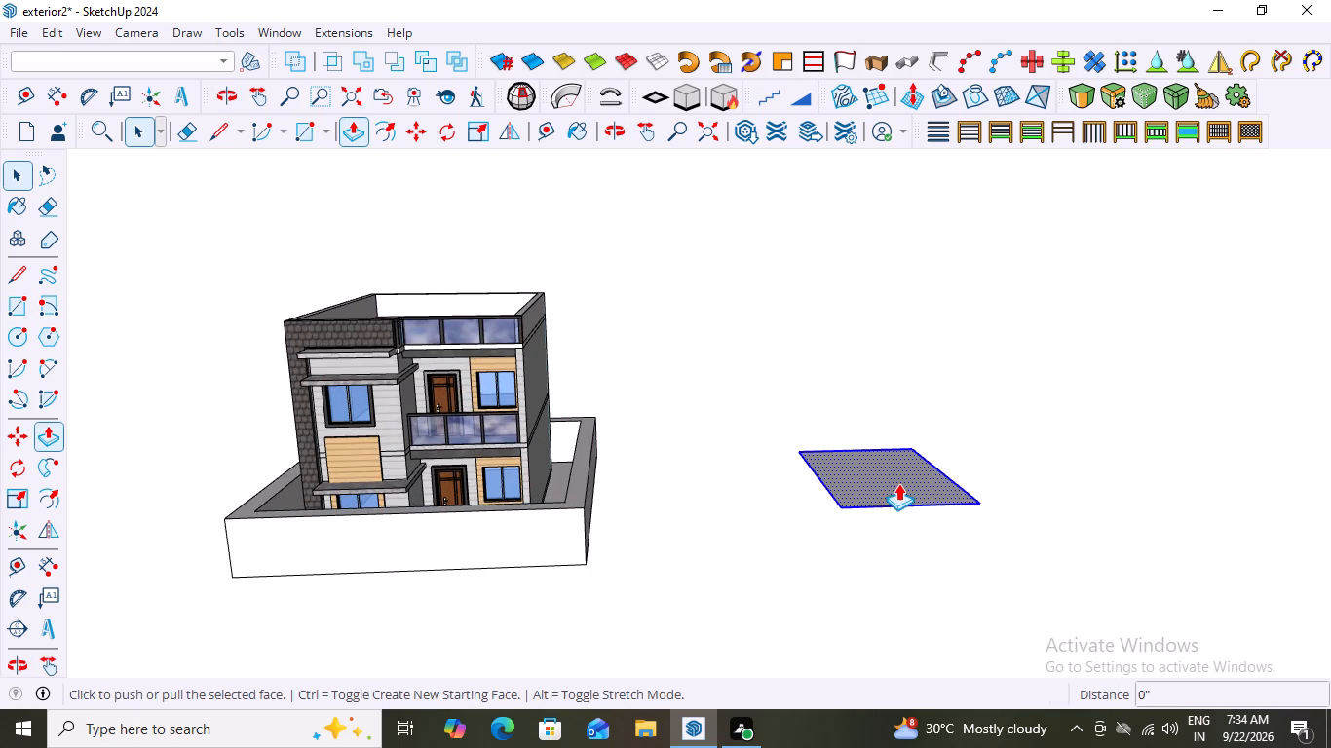
{"action": "left_click", "coordinate": [898, 483]}
{"action": "left_click", "coordinate": [893, 463]}
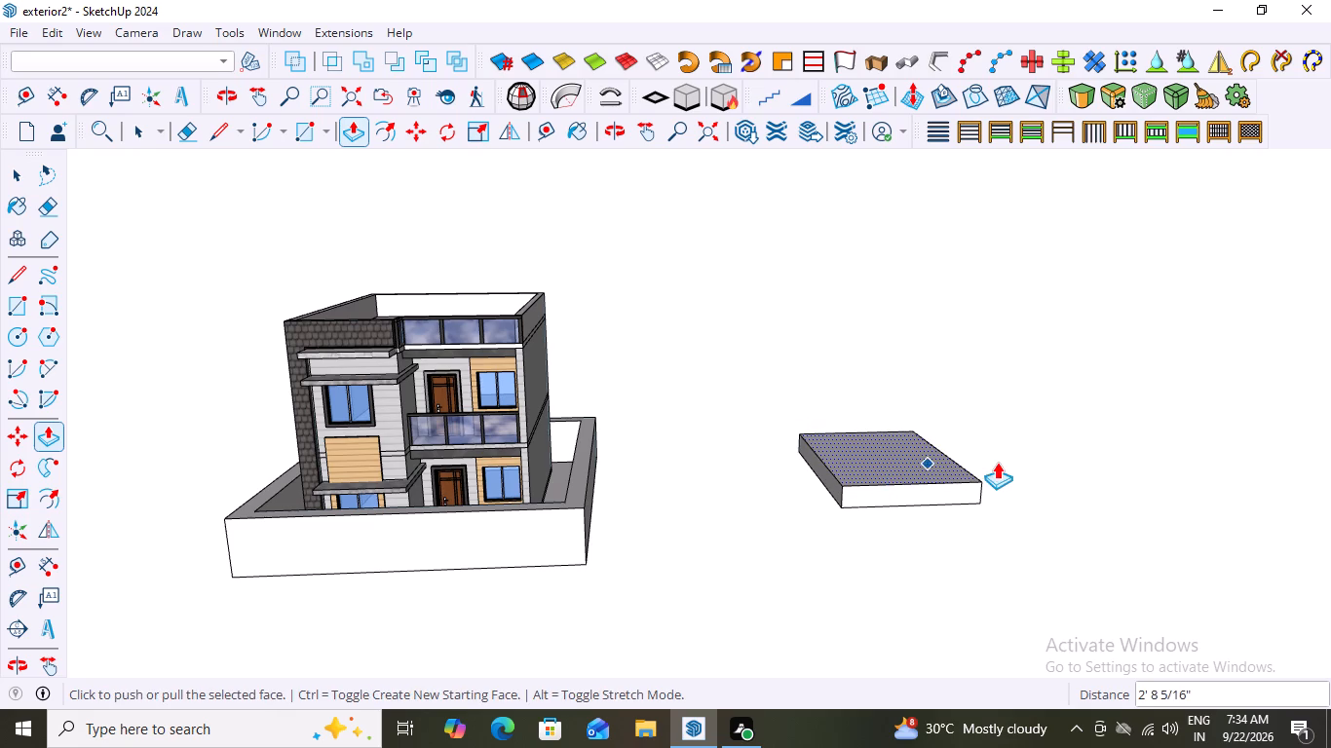
{"action": "key", "text": "space"}
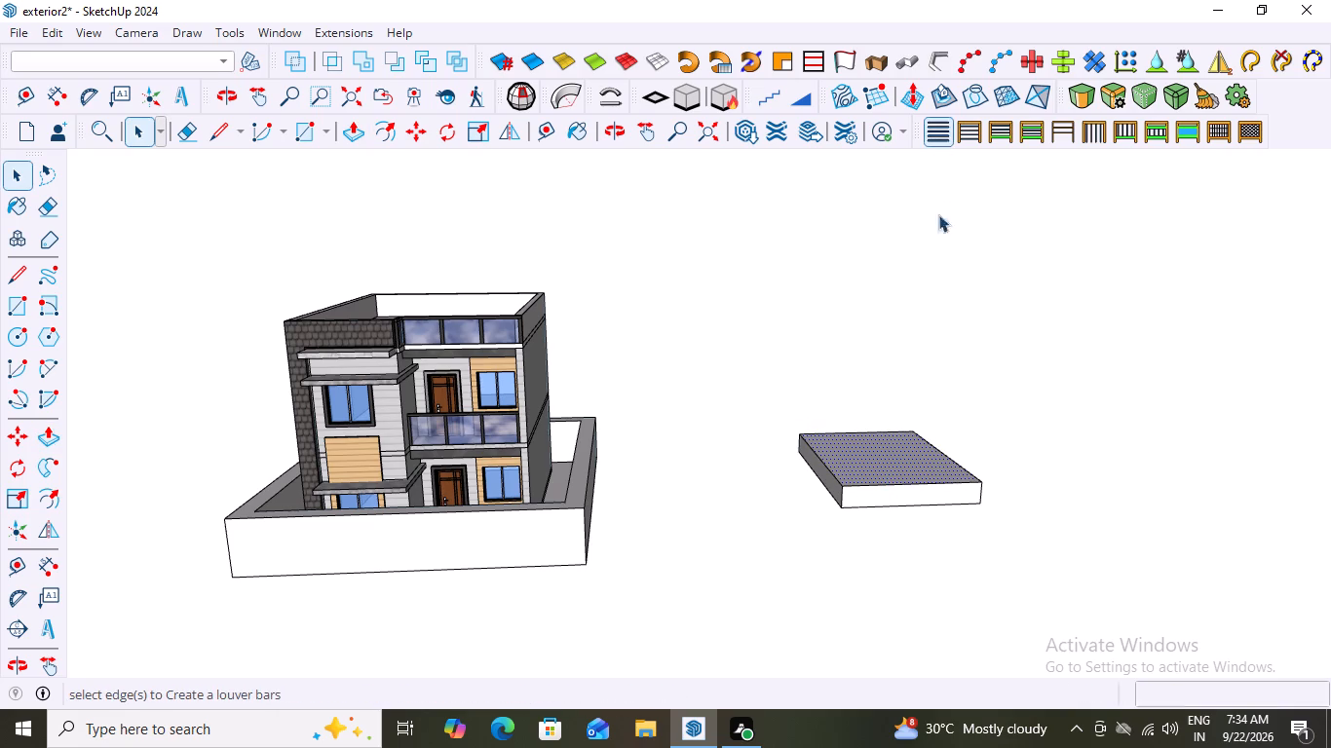
Select all of the block's geometry and make it a group.
{"action": "triple_click", "coordinate": [874, 448]}
{"action": "right_click", "coordinate": [874, 448]}
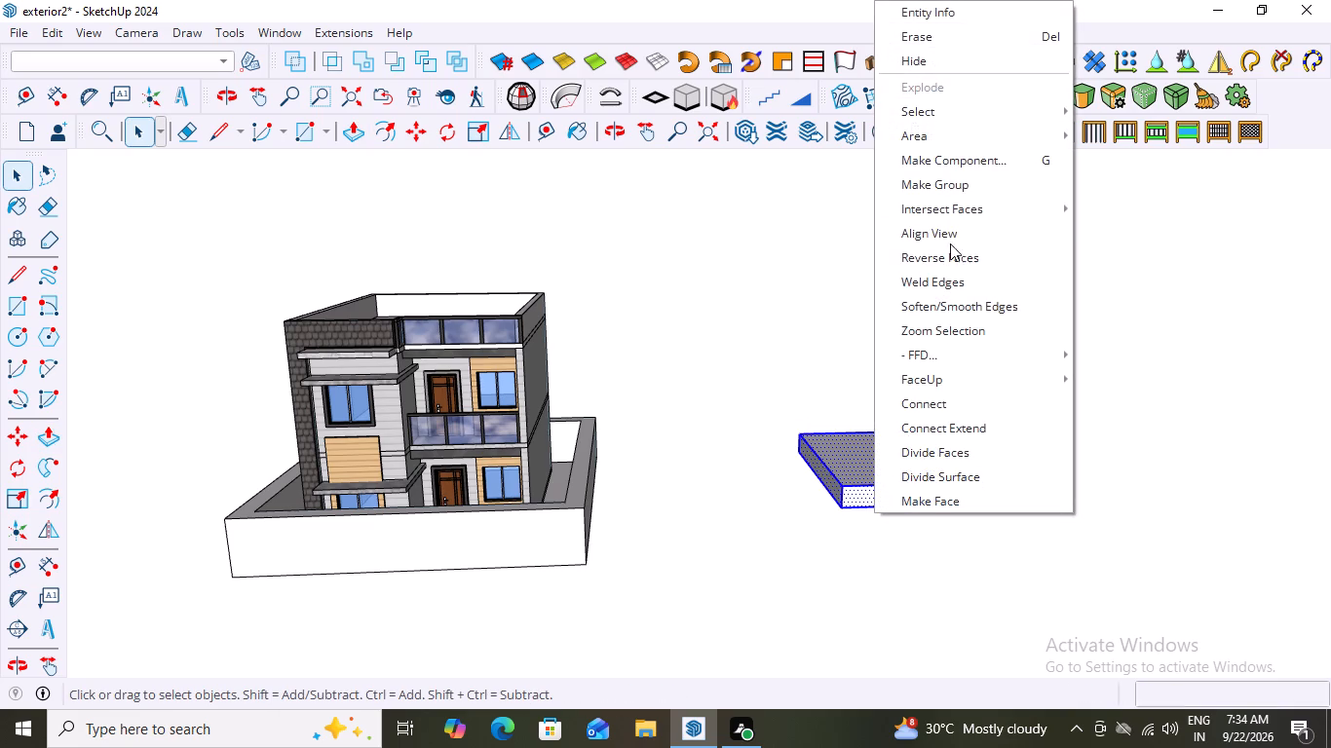
{"action": "left_click", "coordinate": [922, 179]}
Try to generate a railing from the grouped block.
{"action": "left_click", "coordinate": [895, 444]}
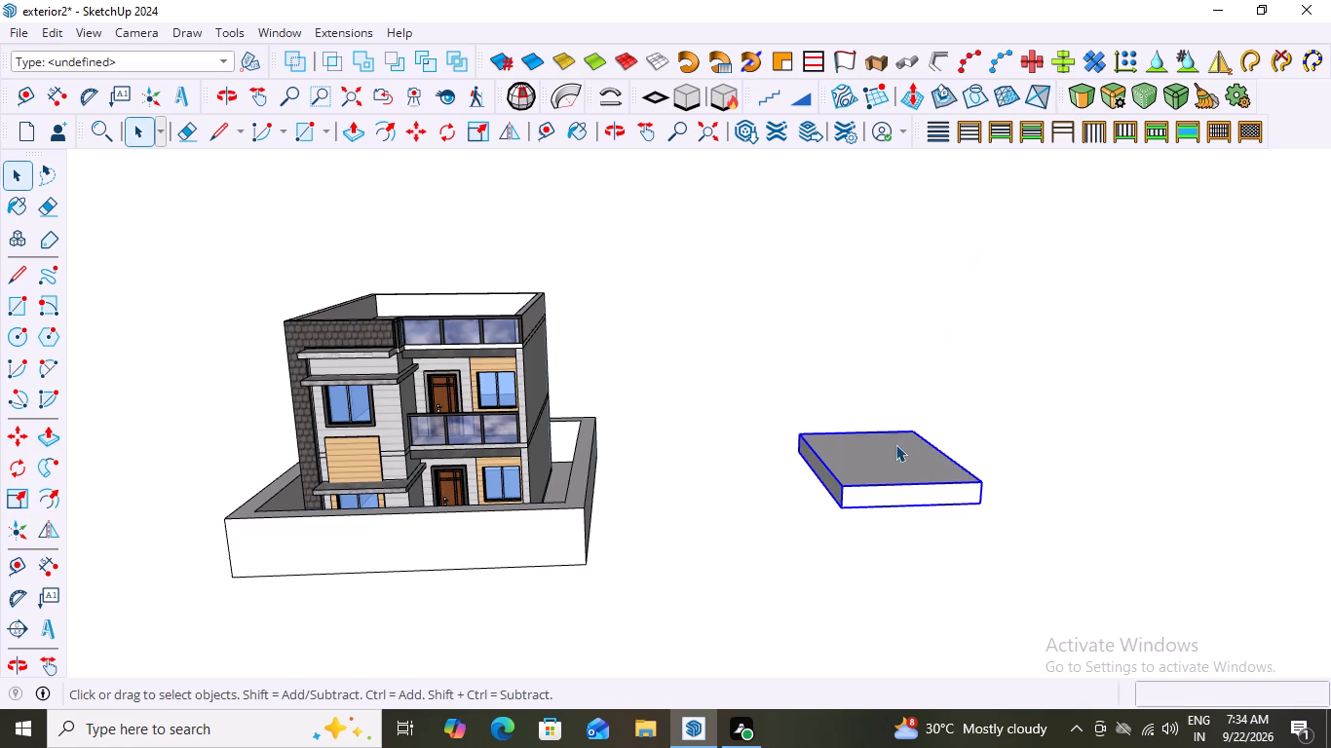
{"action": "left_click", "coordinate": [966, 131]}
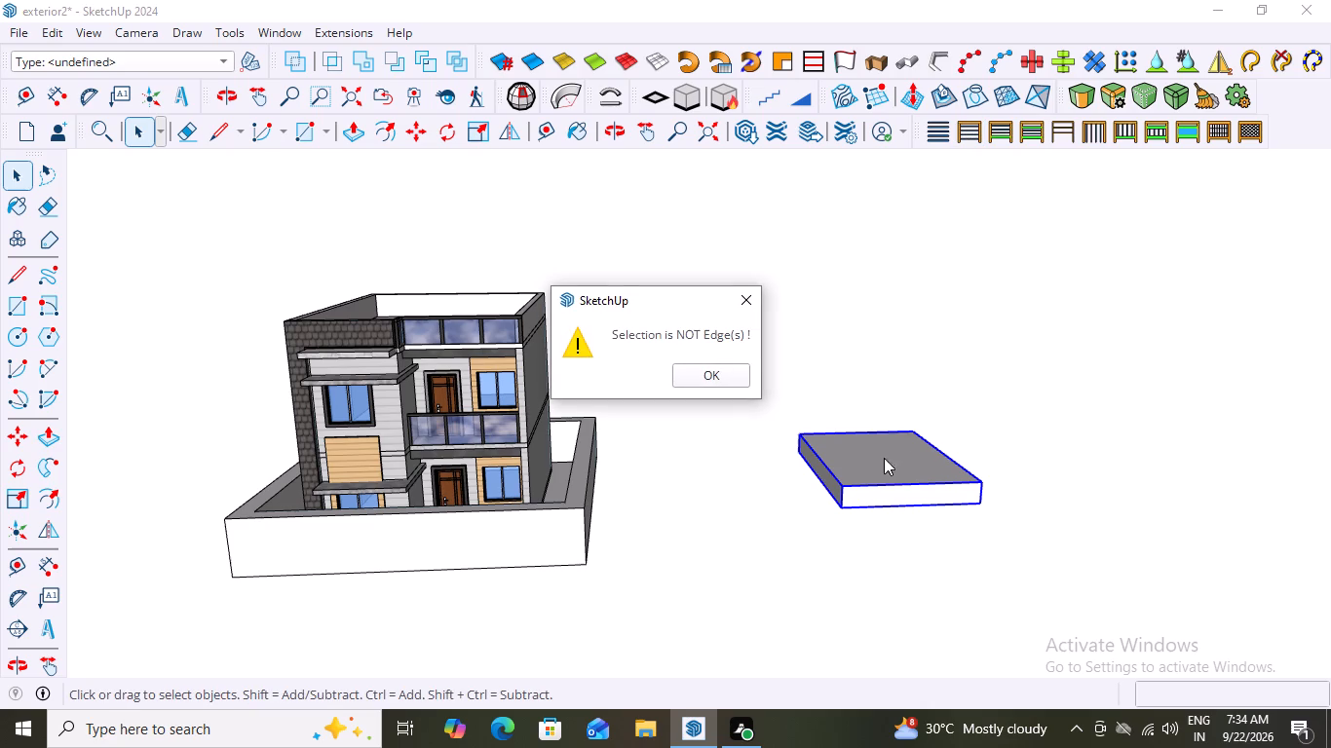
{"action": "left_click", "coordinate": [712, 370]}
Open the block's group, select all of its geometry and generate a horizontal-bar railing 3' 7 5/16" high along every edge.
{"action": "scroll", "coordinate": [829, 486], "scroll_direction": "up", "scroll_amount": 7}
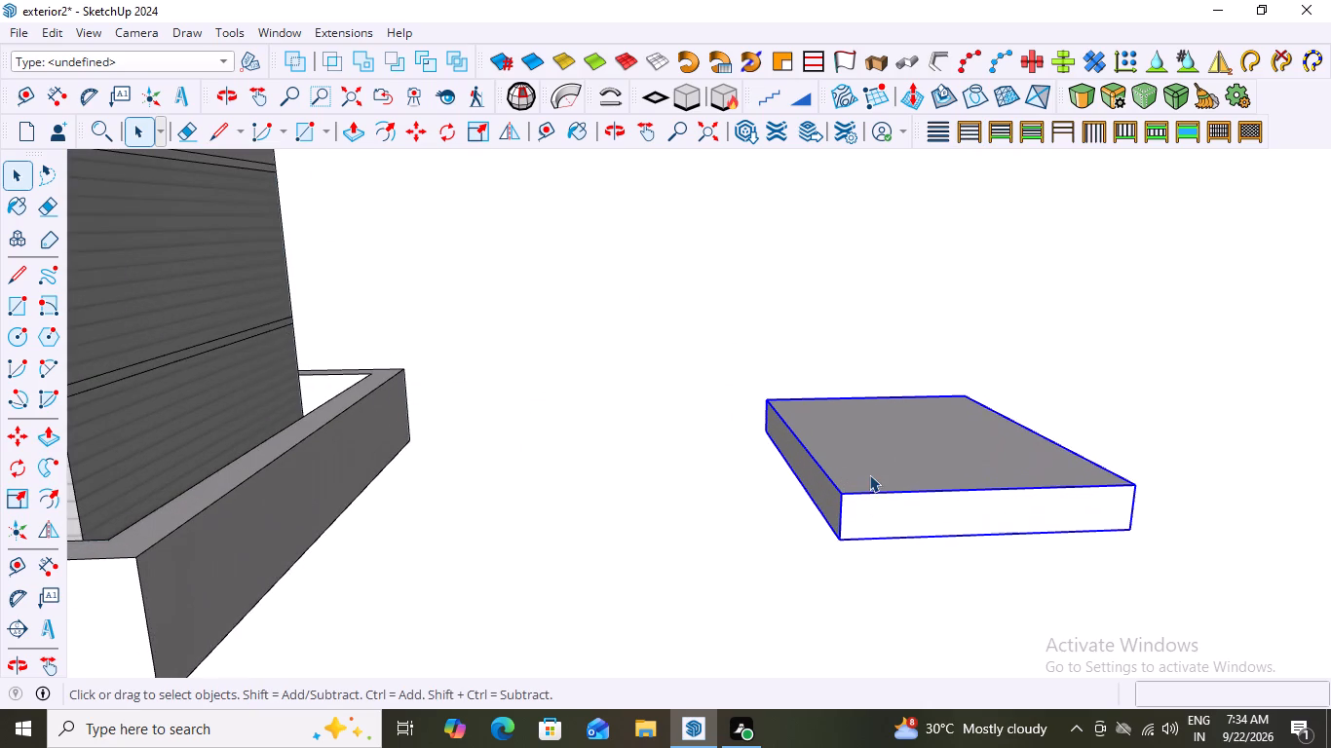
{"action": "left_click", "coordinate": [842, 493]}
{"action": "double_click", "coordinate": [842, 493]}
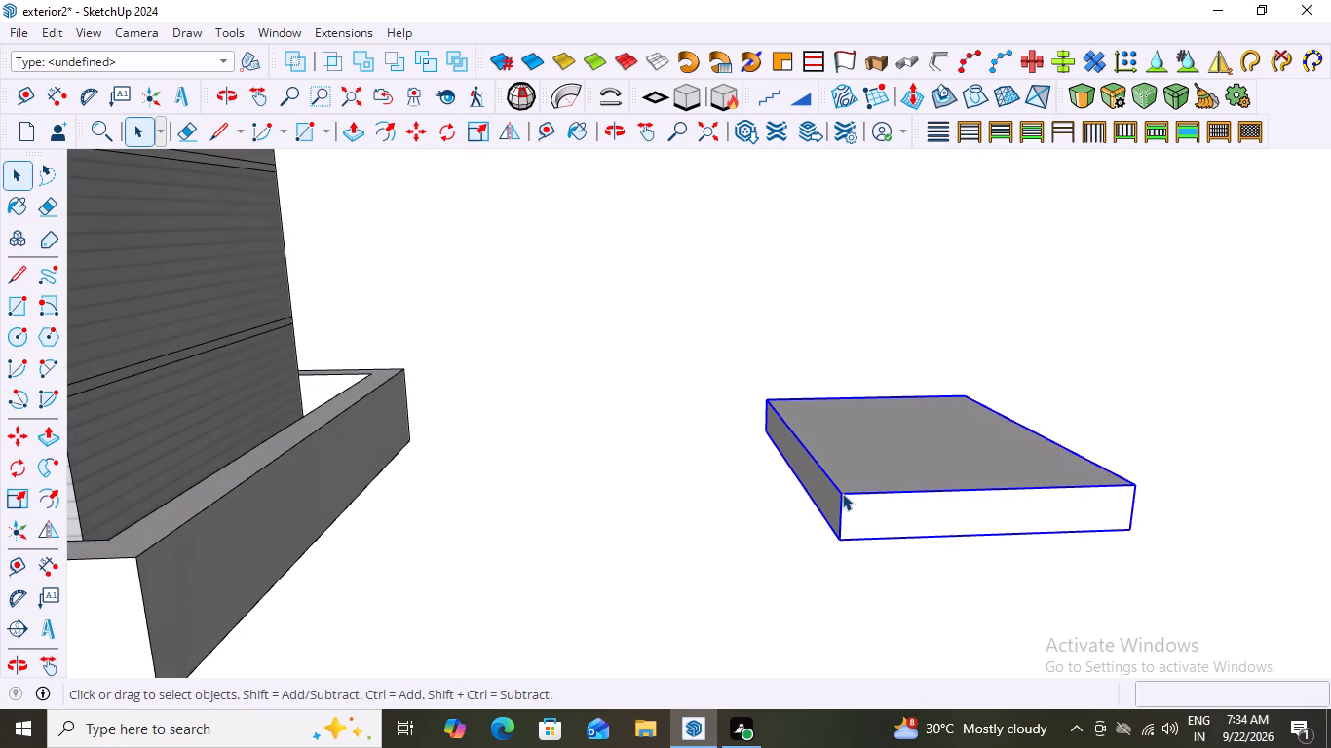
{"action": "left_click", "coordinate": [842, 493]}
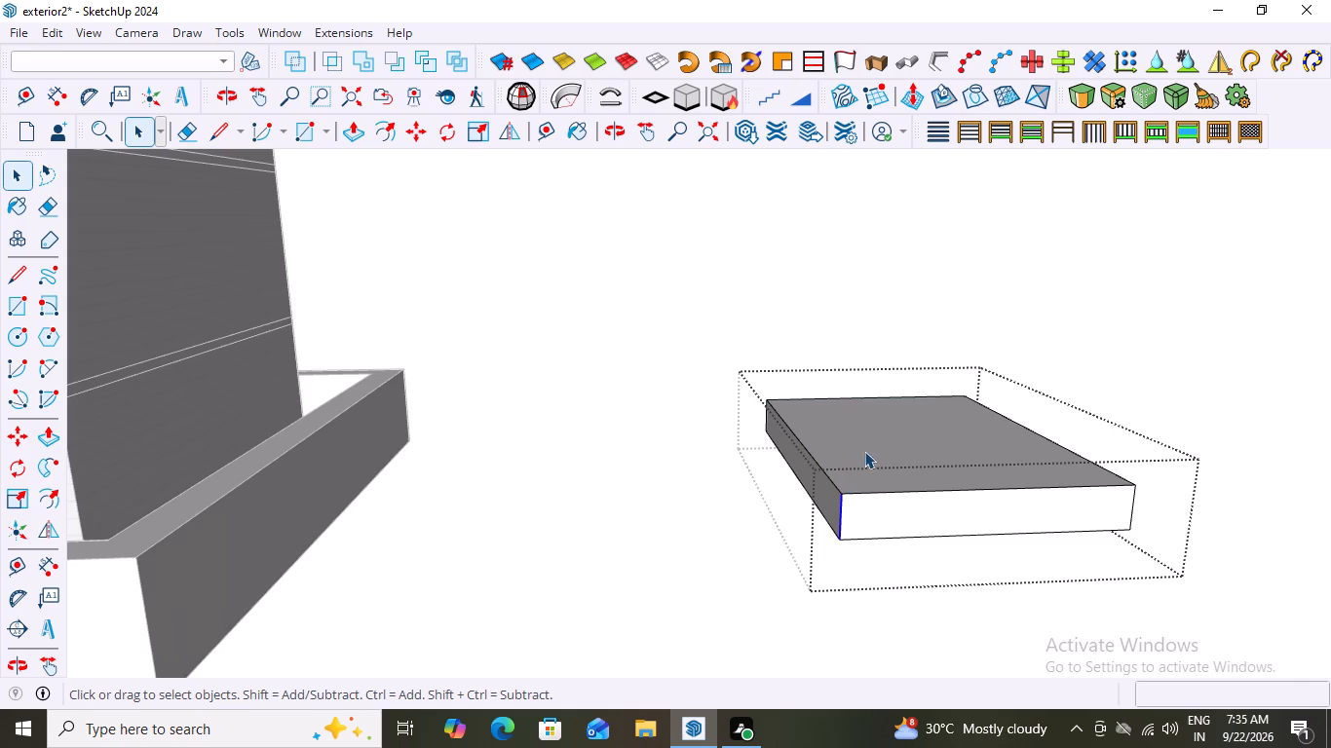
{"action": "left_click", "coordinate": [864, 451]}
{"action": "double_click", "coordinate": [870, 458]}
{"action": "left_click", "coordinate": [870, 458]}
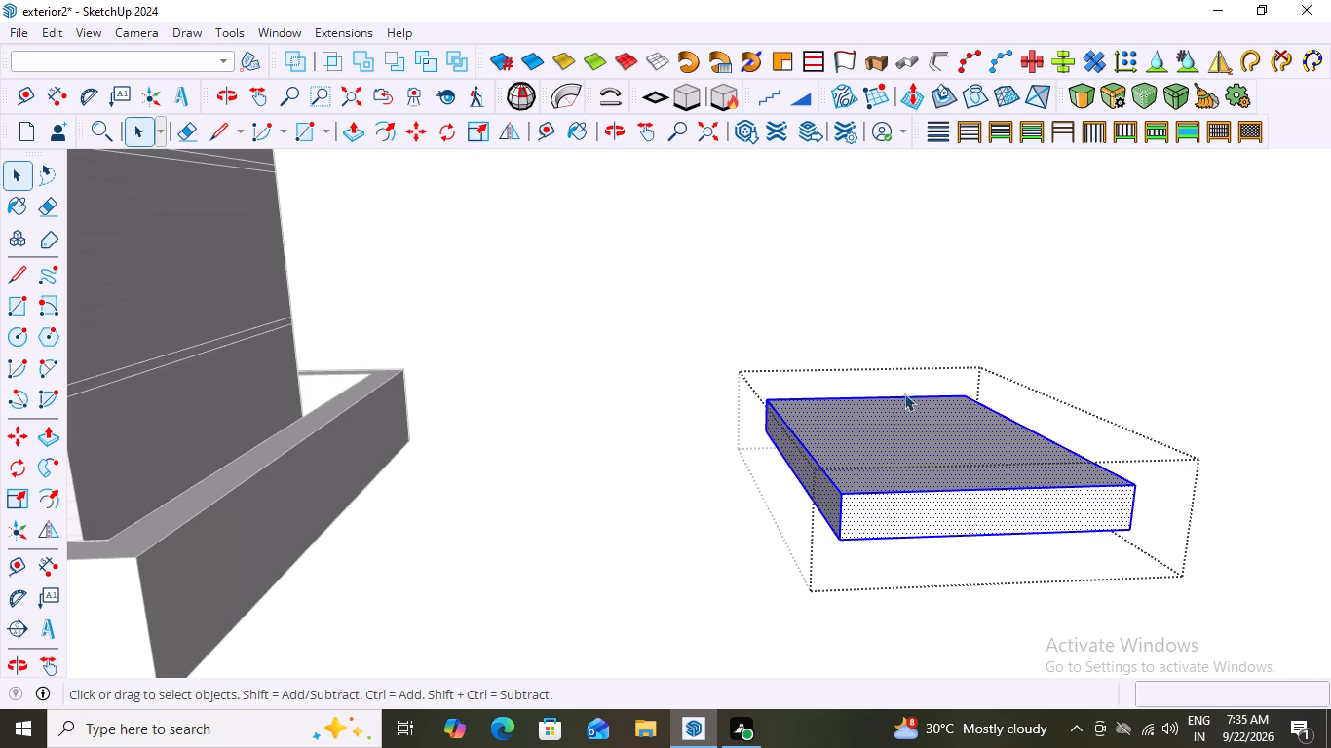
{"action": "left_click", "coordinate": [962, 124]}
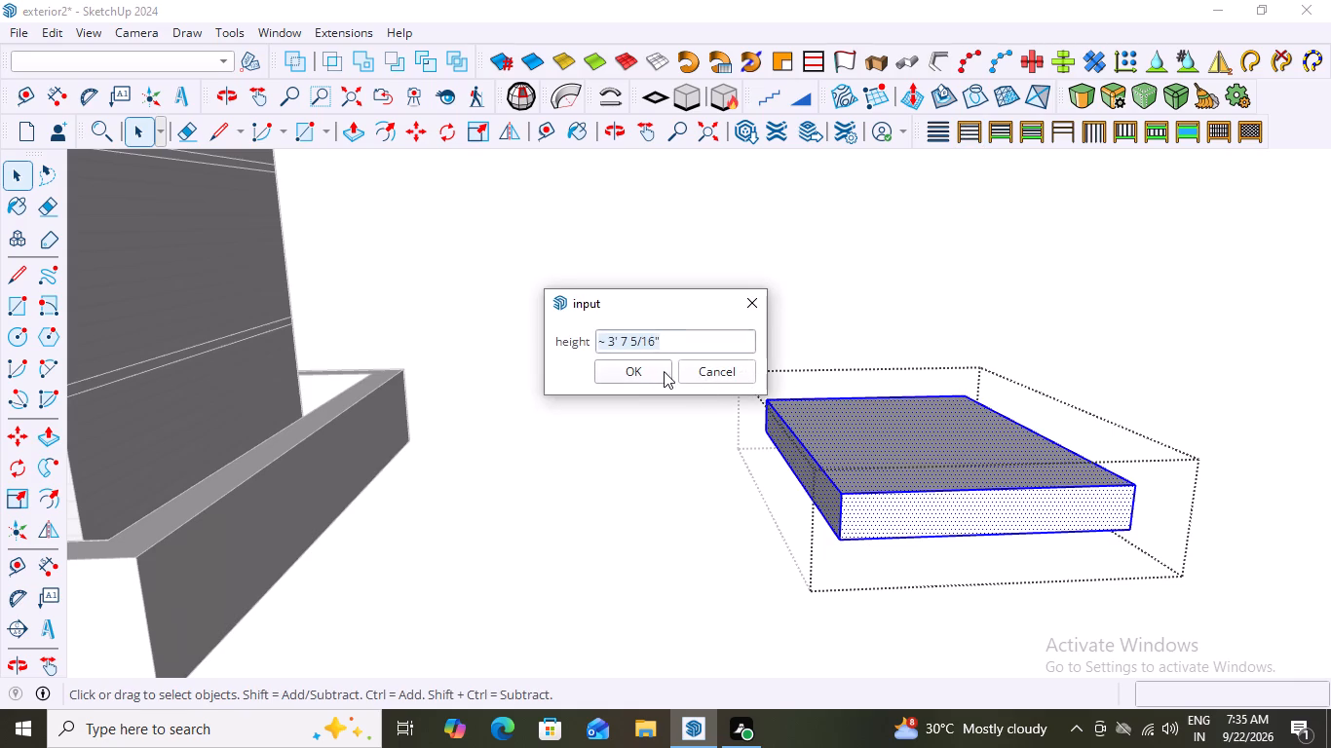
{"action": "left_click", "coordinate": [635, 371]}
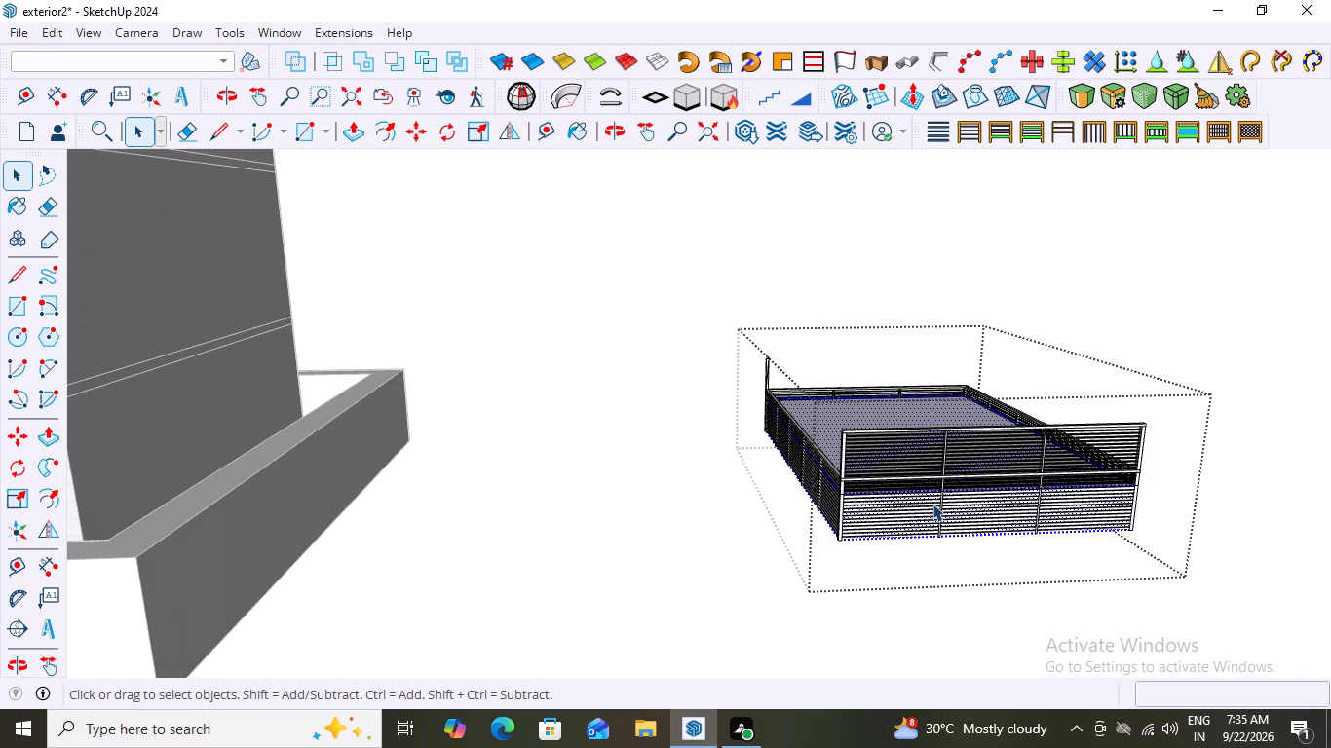
Leave the group and examine the railing around the block from several sides.
{"action": "scroll", "coordinate": [809, 541], "scroll_direction": "down", "scroll_amount": 4}
{"action": "middle_click_drag", "start_coordinate": [789, 546], "coordinate": [919, 566]}
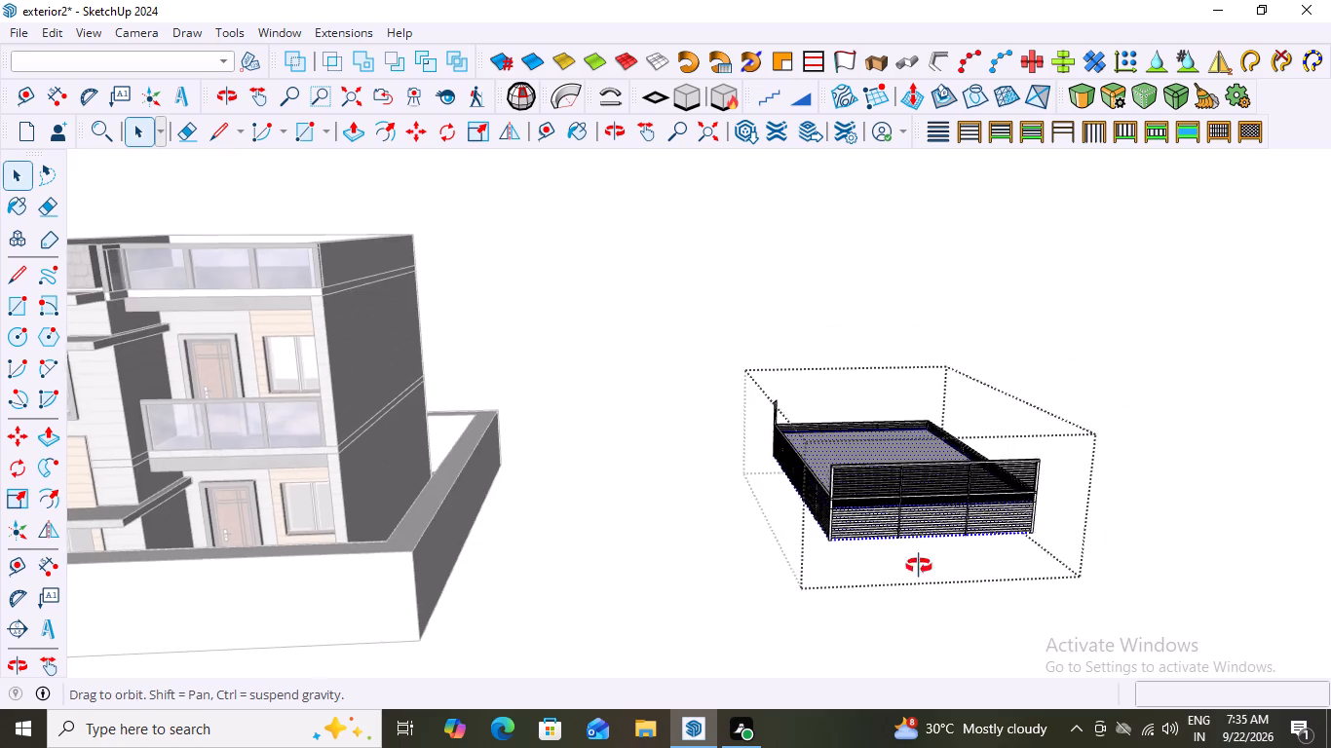
{"action": "middle_click_drag", "start_coordinate": [919, 566], "coordinate": [668, 557]}
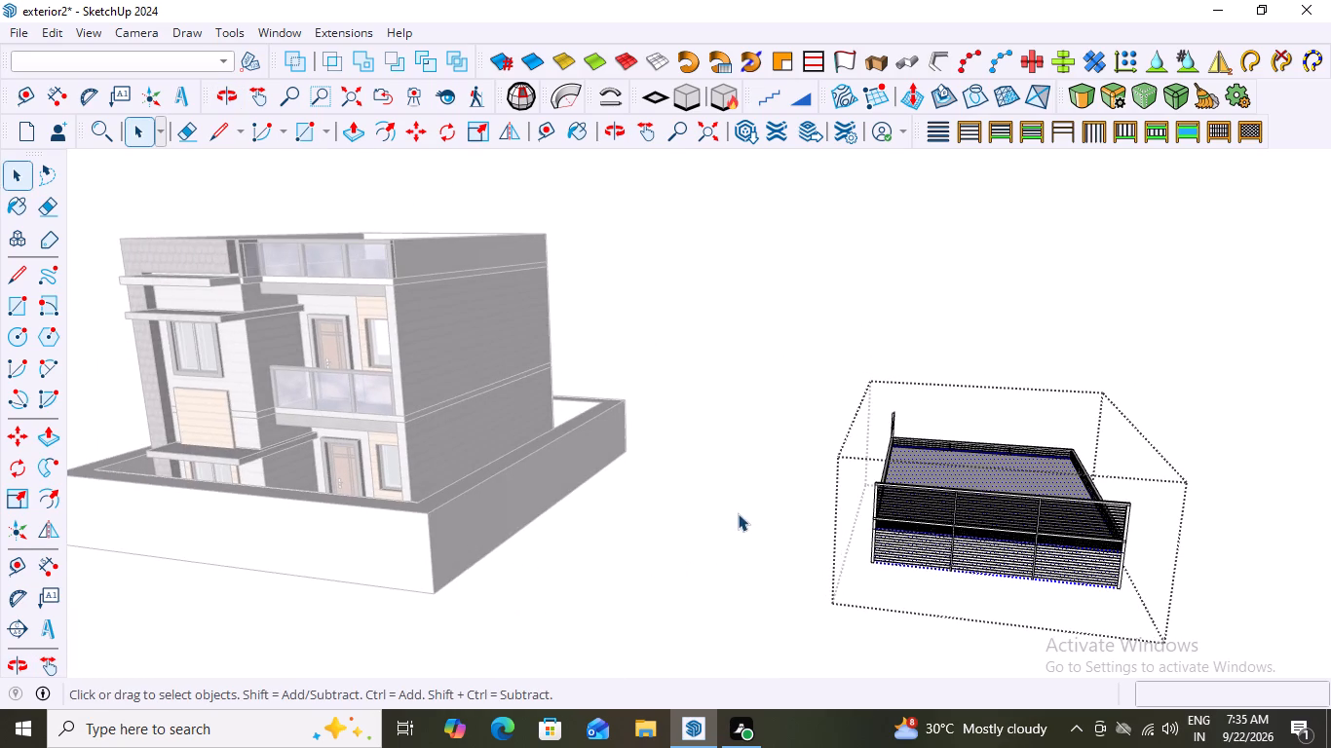
{"action": "key", "text": "space"}
{"action": "left_click", "coordinate": [742, 505]}
{"action": "middle_click_drag", "start_coordinate": [804, 564], "coordinate": [1072, 602]}
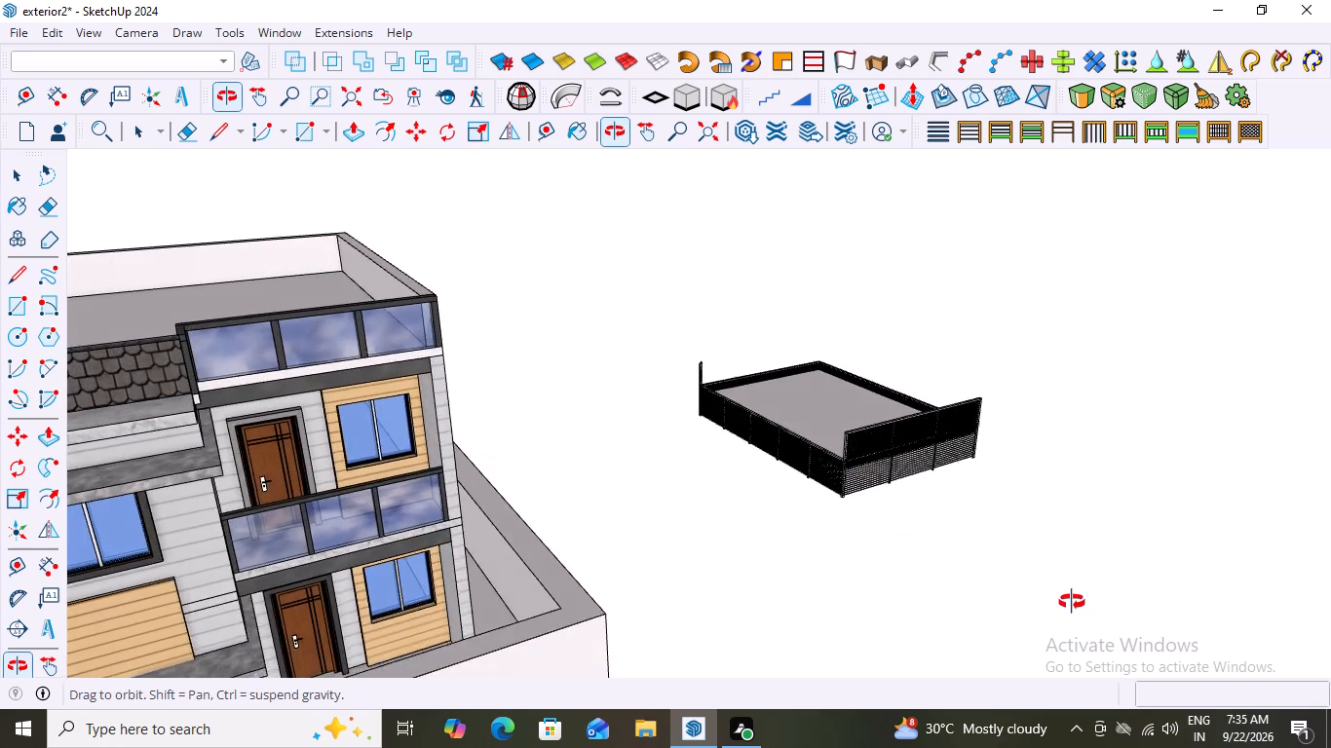
{"action": "middle_click_drag", "start_coordinate": [1072, 602], "coordinate": [979, 509]}
{"action": "scroll", "coordinate": [982, 514], "scroll_direction": "up", "scroll_amount": 9}
{"action": "scroll", "coordinate": [980, 535], "scroll_direction": "down", "scroll_amount": 3}
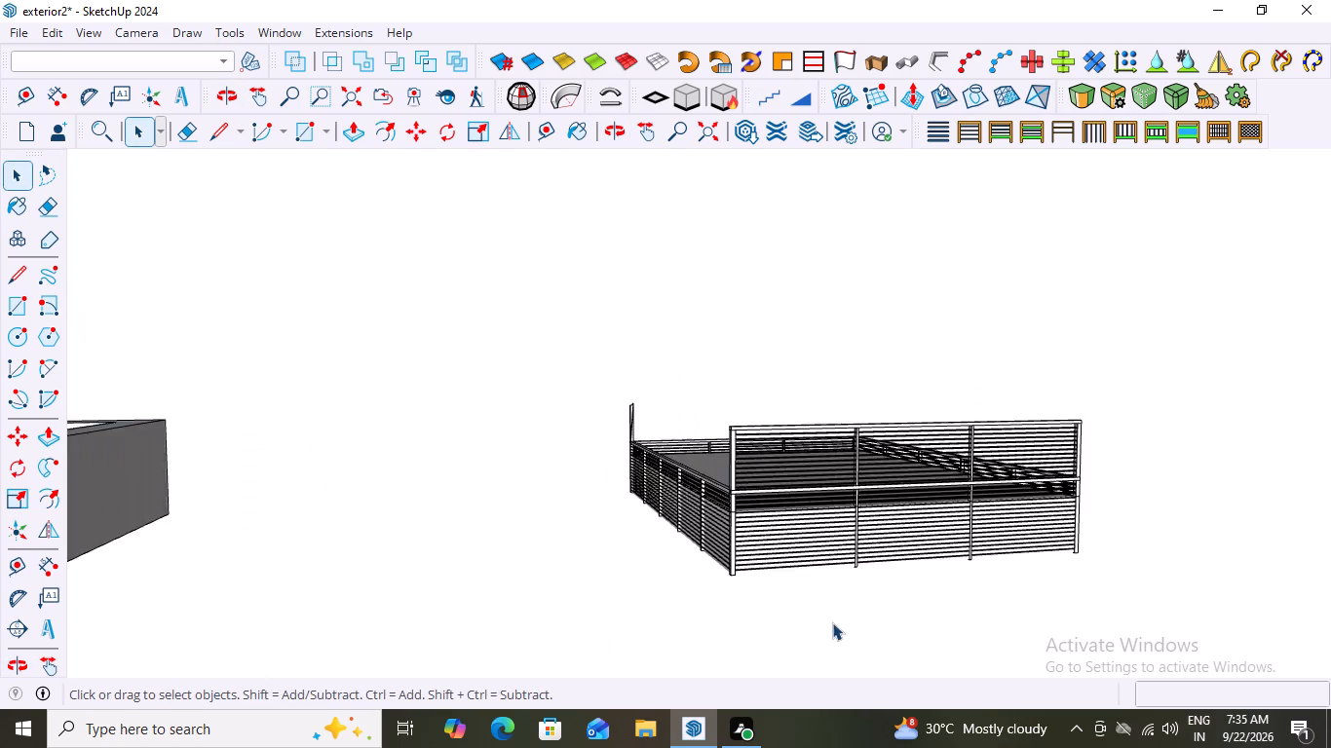
{"action": "scroll", "coordinate": [832, 622], "scroll_direction": "down", "scroll_amount": 6}
{"action": "middle_click_drag", "start_coordinate": [1072, 535], "coordinate": [616, 483]}
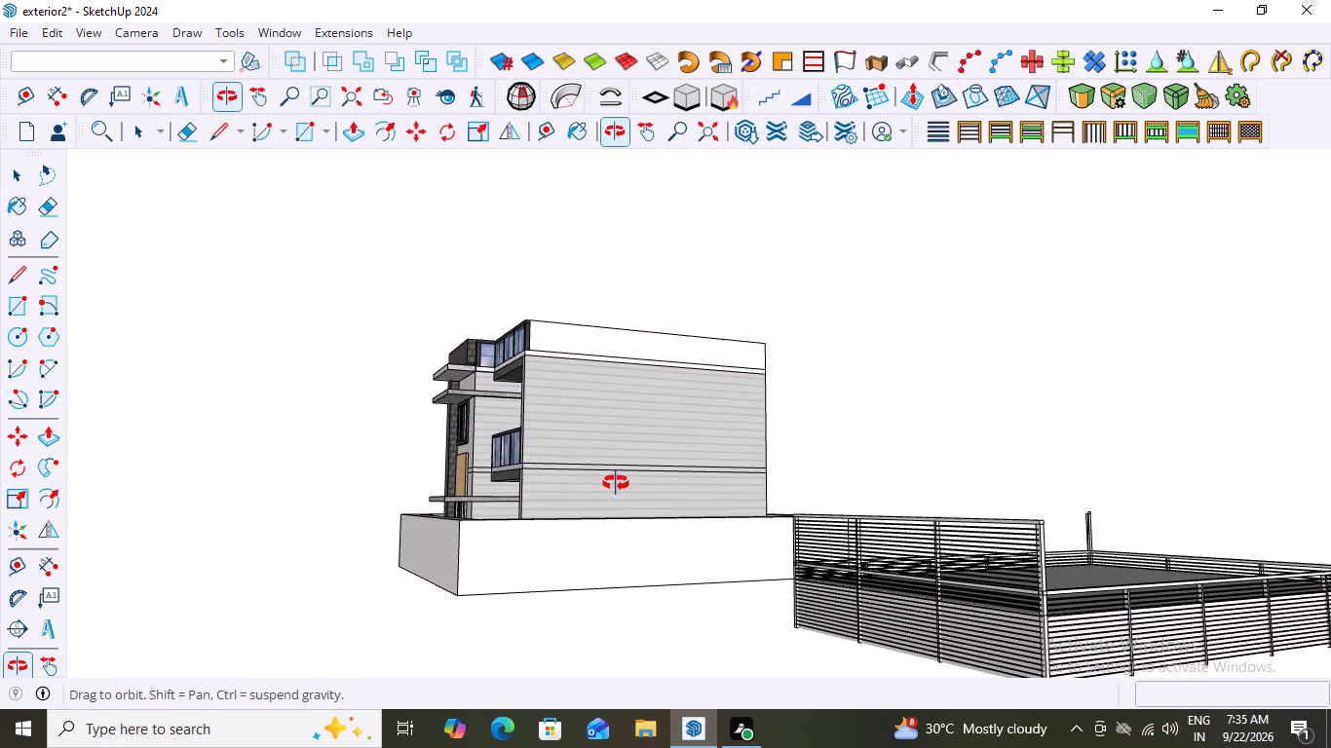
{"action": "middle_click_drag", "start_coordinate": [616, 483], "coordinate": [1096, 552]}
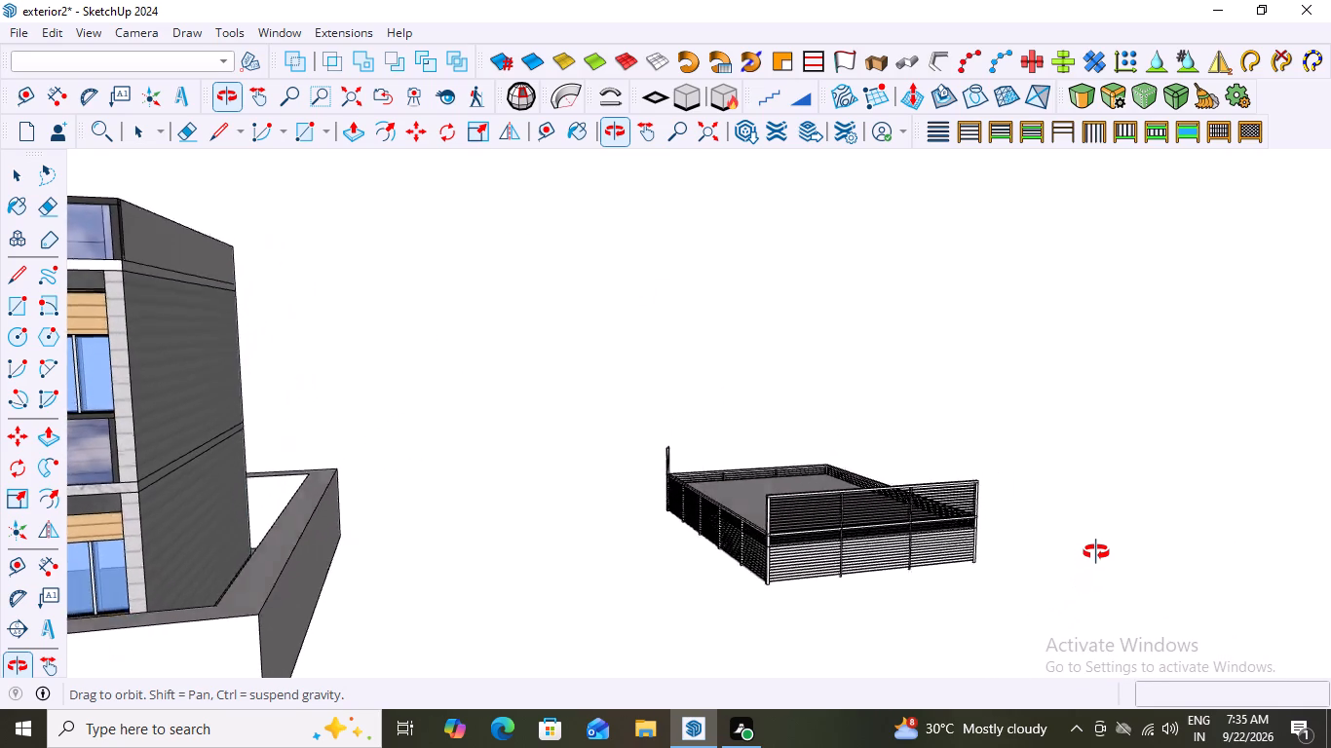
{"action": "middle_click_drag", "start_coordinate": [1096, 552], "coordinate": [977, 631]}
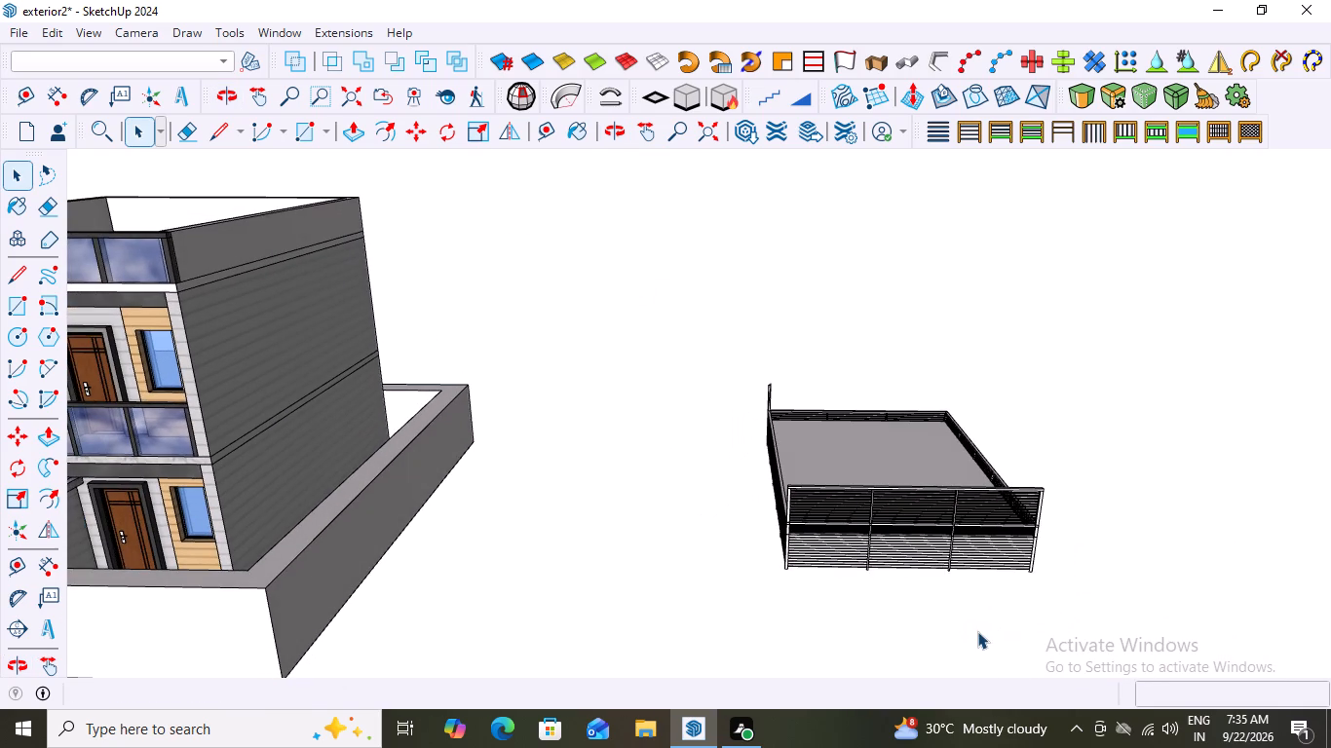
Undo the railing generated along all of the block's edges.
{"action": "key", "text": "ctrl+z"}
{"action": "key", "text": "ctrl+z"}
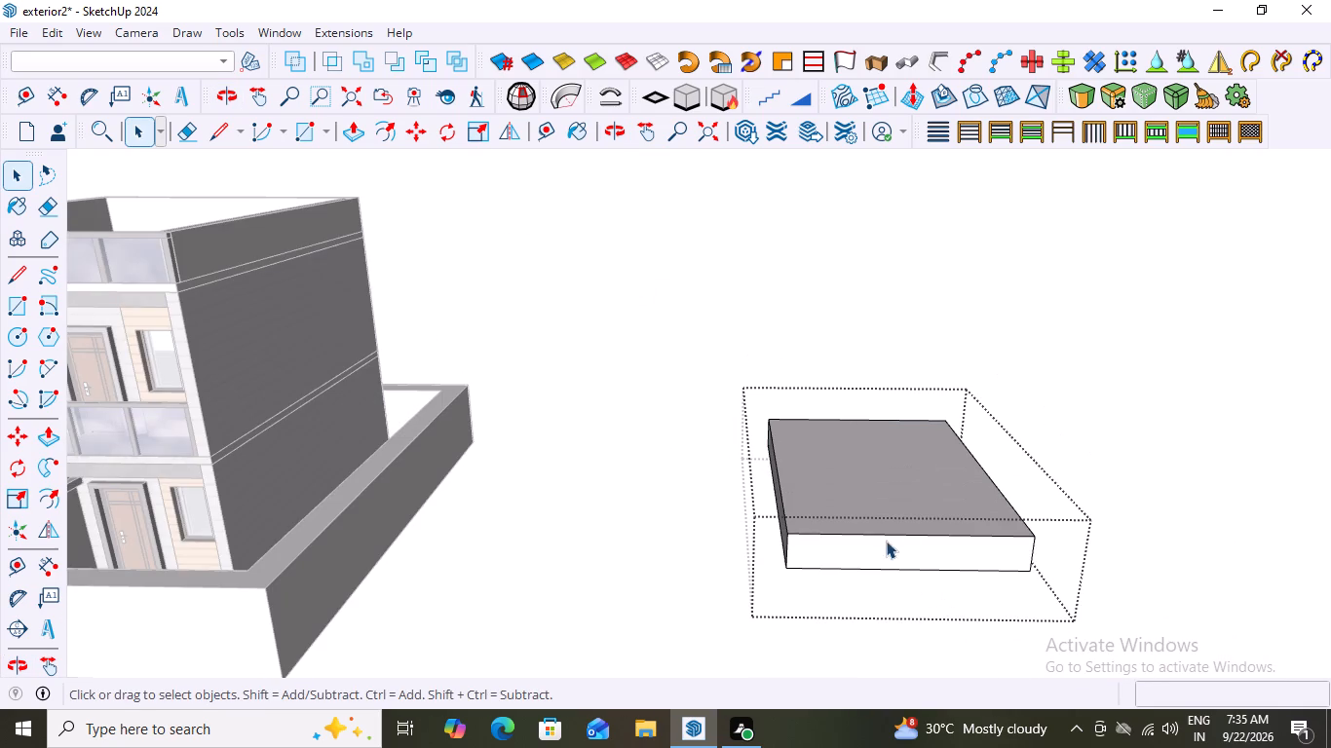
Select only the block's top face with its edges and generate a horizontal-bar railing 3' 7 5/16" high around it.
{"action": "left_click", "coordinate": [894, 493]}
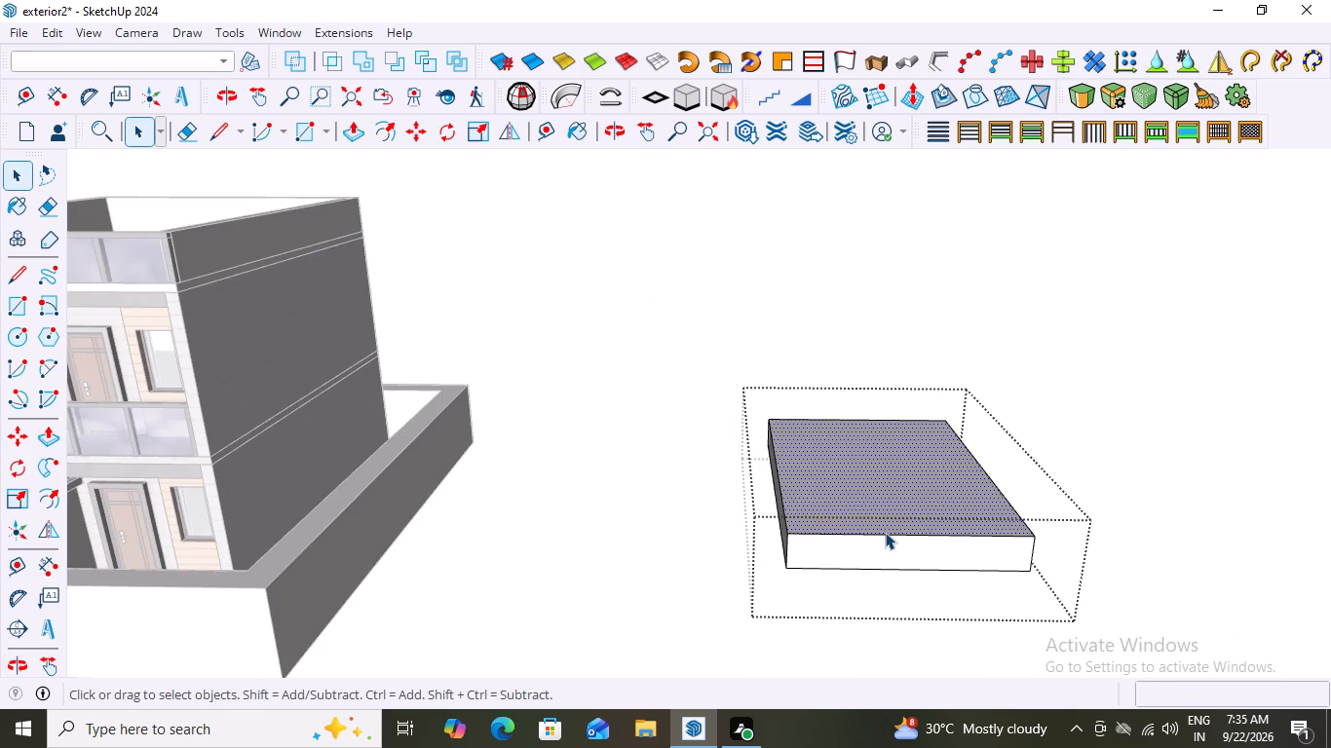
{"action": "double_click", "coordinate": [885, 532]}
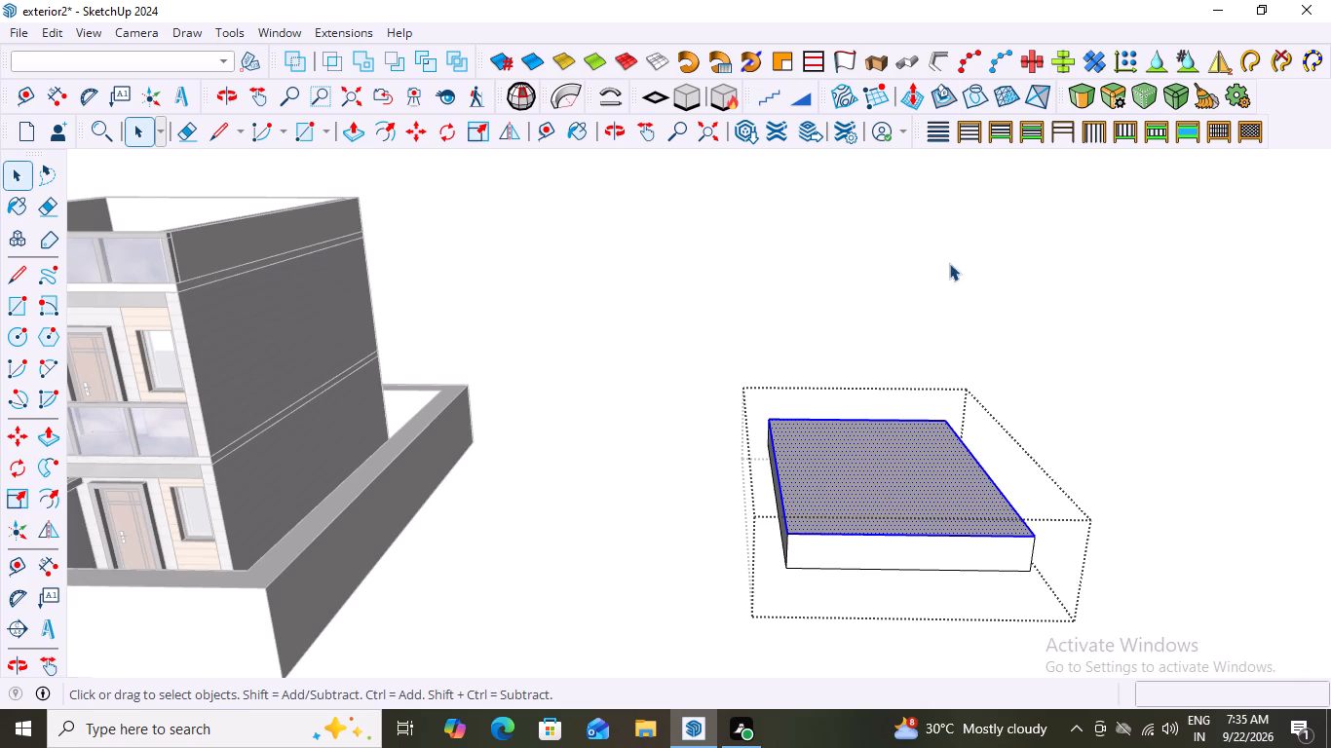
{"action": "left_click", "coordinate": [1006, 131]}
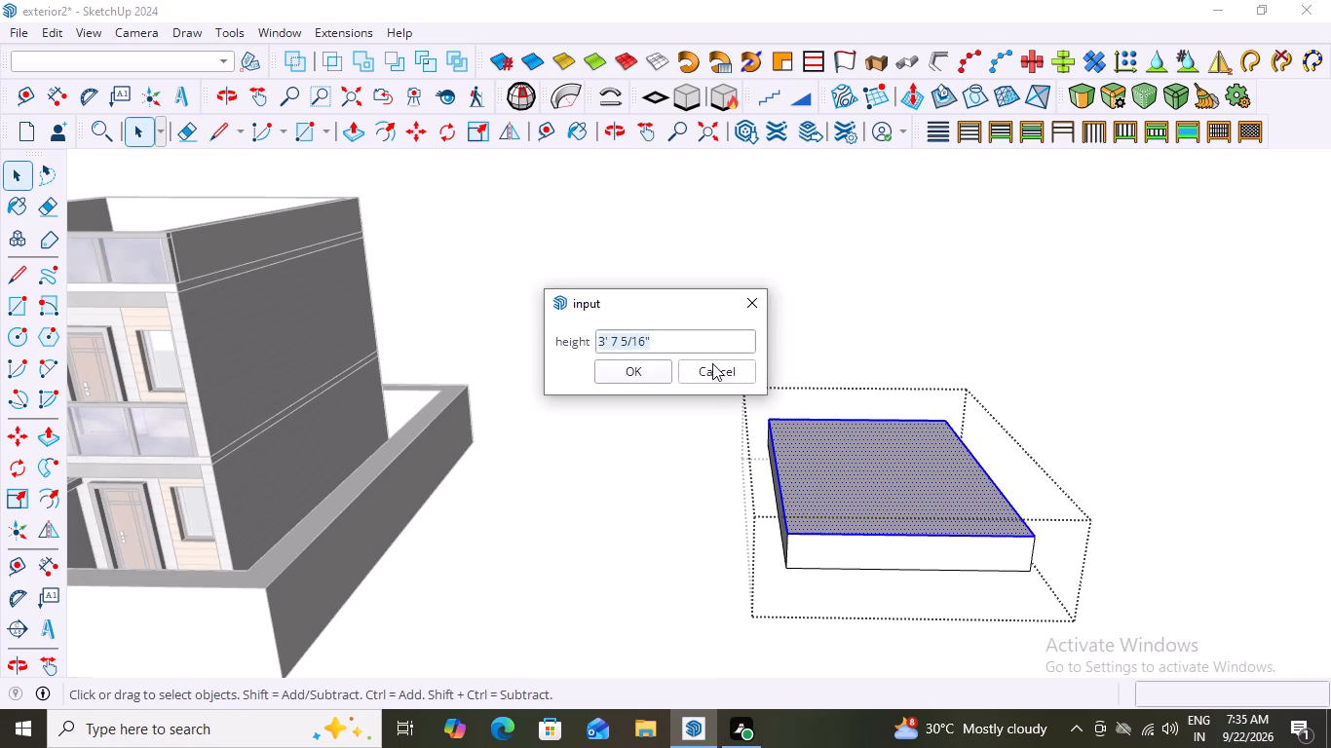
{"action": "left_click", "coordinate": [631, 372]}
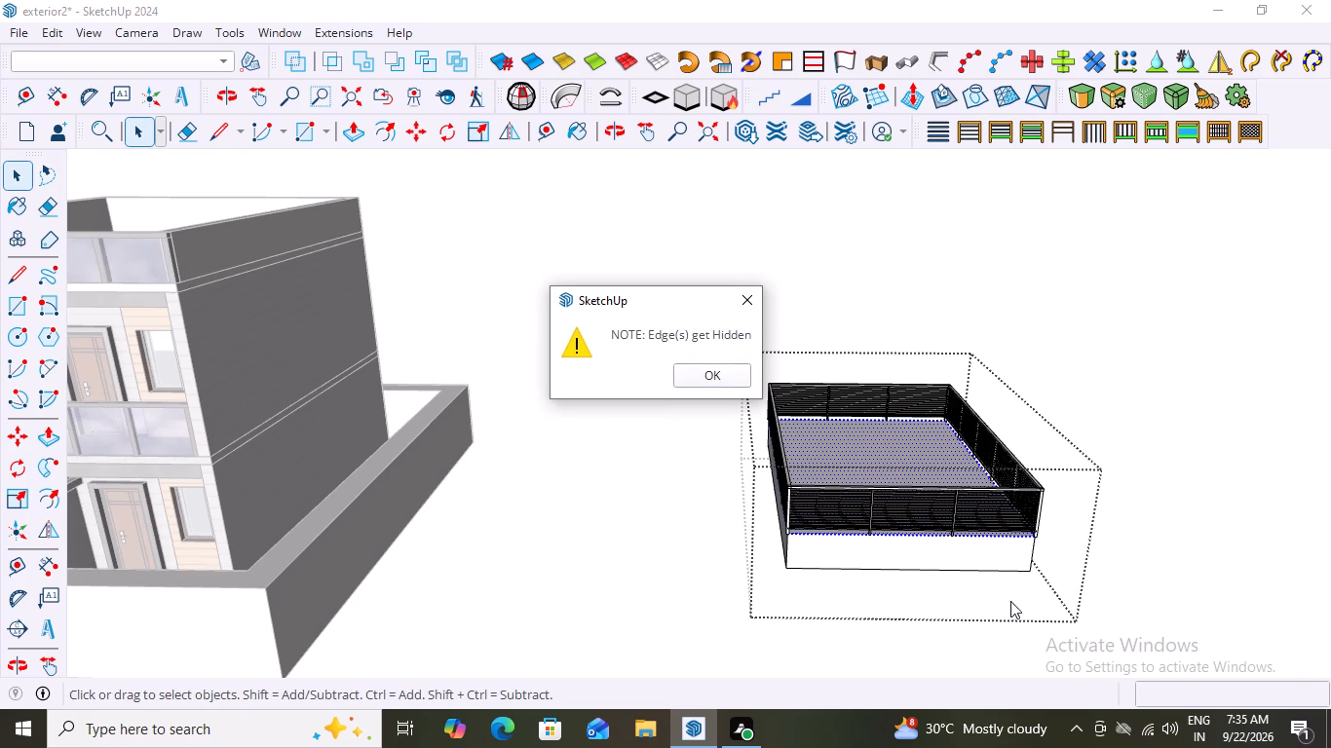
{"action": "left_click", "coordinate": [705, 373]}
Leave the group and examine the posts and bars of the railing around the block's top, close up and from afar.
{"action": "middle_click_drag", "start_coordinate": [1078, 591], "coordinate": [632, 468]}
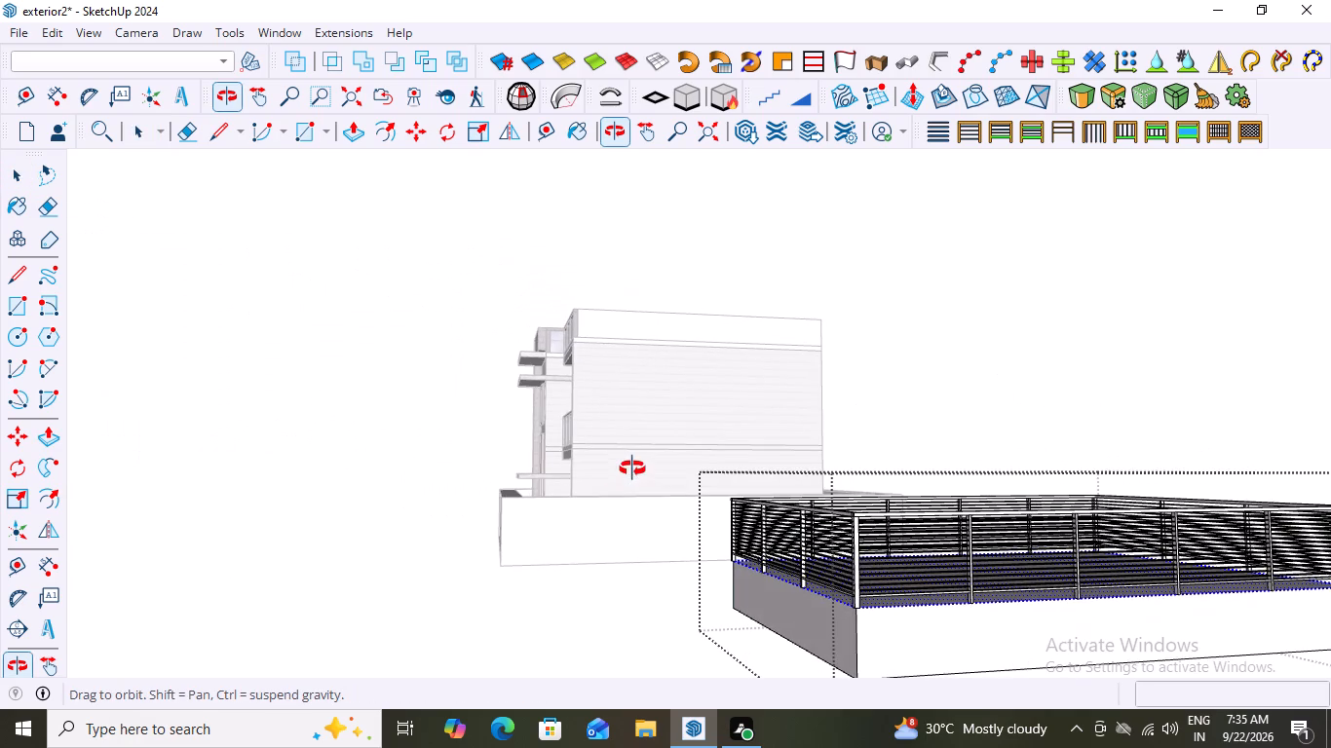
{"action": "middle_click_drag", "start_coordinate": [632, 468], "coordinate": [946, 590]}
{"action": "left_click", "coordinate": [719, 423]}
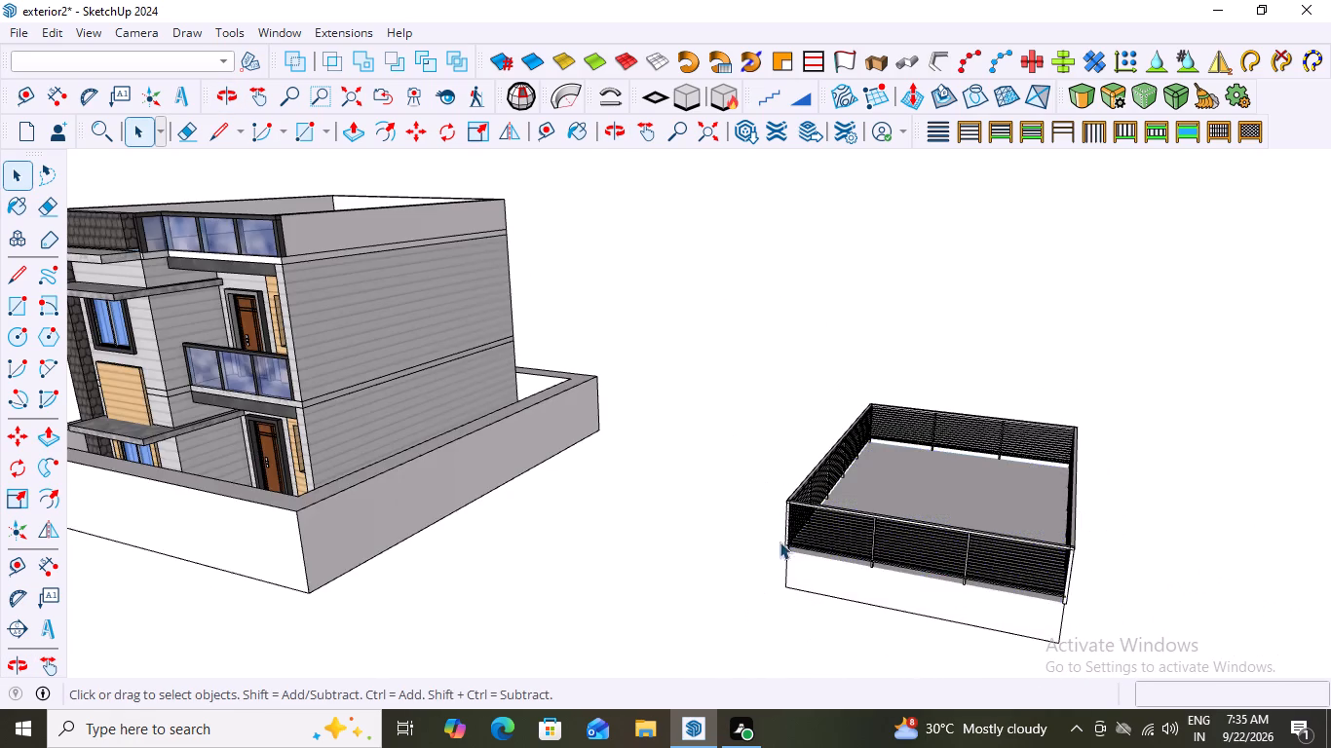
{"action": "middle_click_drag", "start_coordinate": [821, 575], "coordinate": [1072, 548]}
{"action": "scroll", "coordinate": [955, 476], "scroll_direction": "up", "scroll_amount": 10}
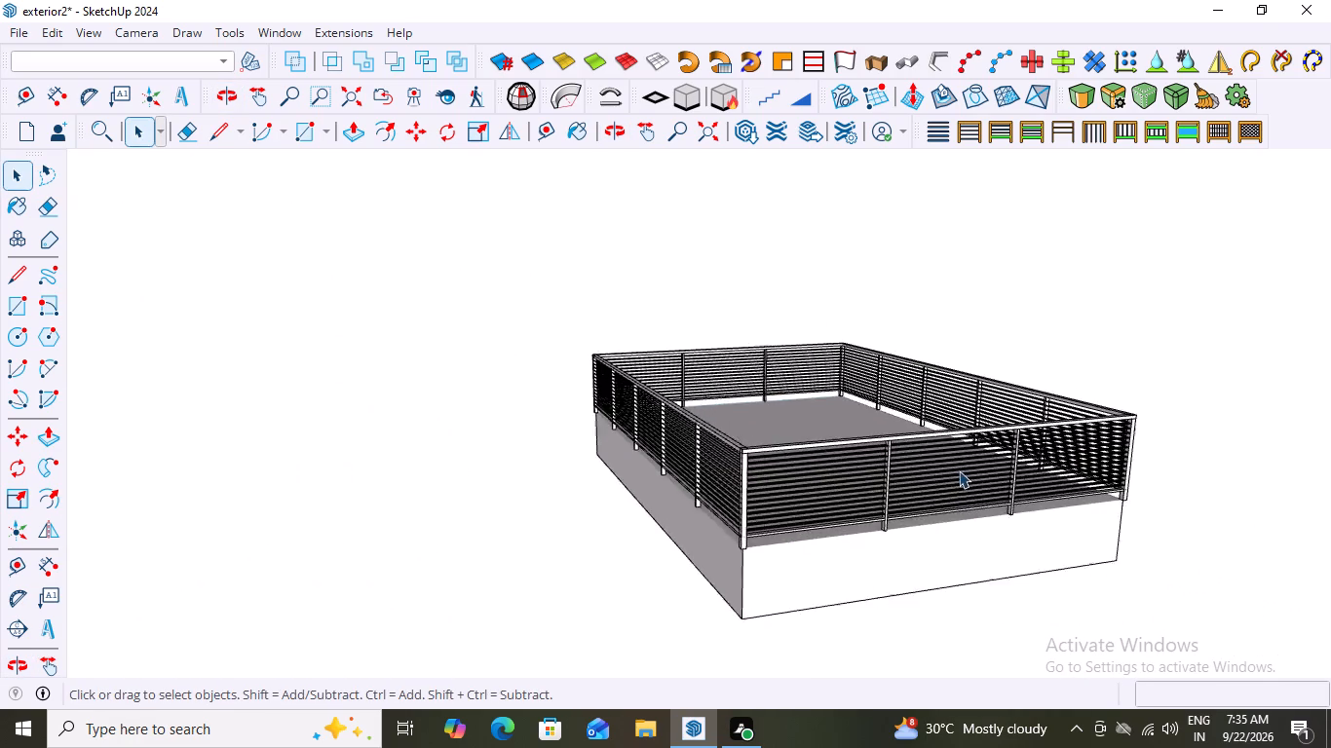
{"action": "scroll", "coordinate": [959, 470], "scroll_direction": "up", "scroll_amount": 9}
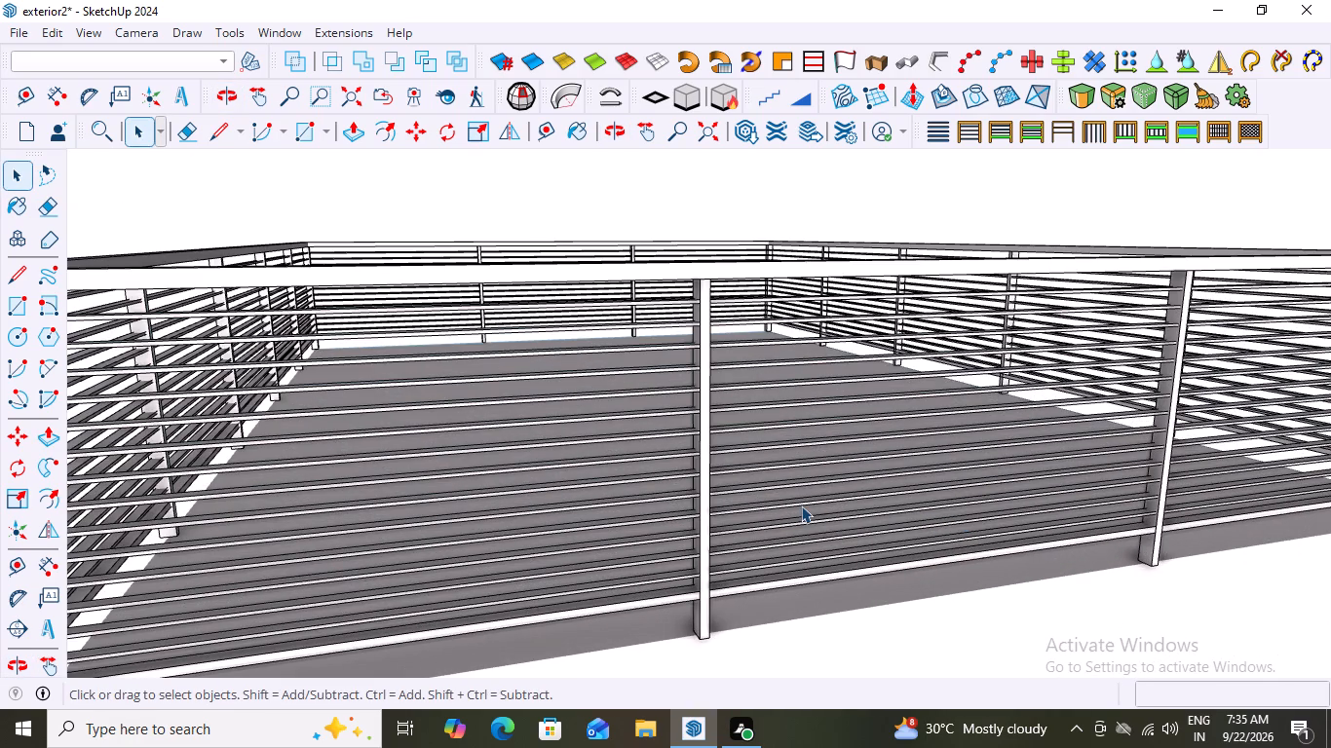
{"action": "scroll", "coordinate": [801, 505], "scroll_direction": "down", "scroll_amount": 11}
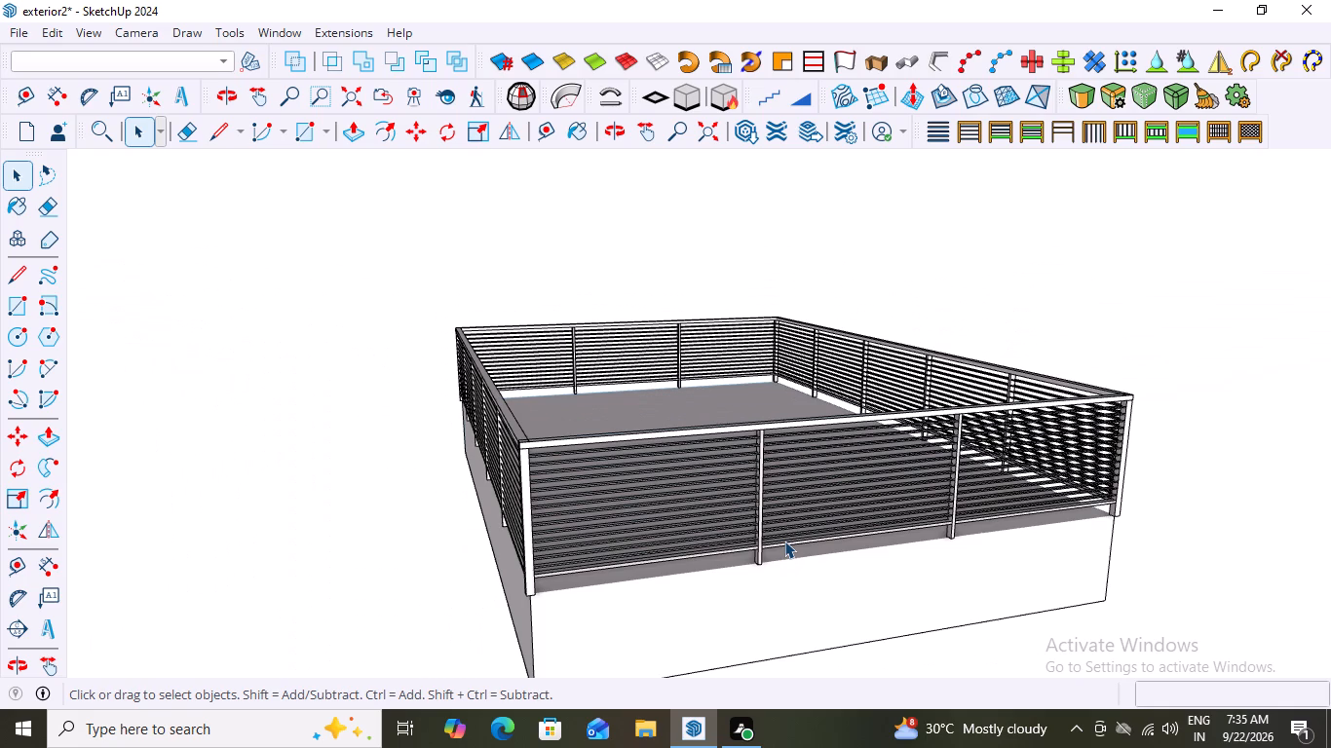
{"action": "scroll", "coordinate": [784, 541], "scroll_direction": "down", "scroll_amount": 14}
{"action": "middle_click_drag", "start_coordinate": [934, 589], "coordinate": [579, 569]}
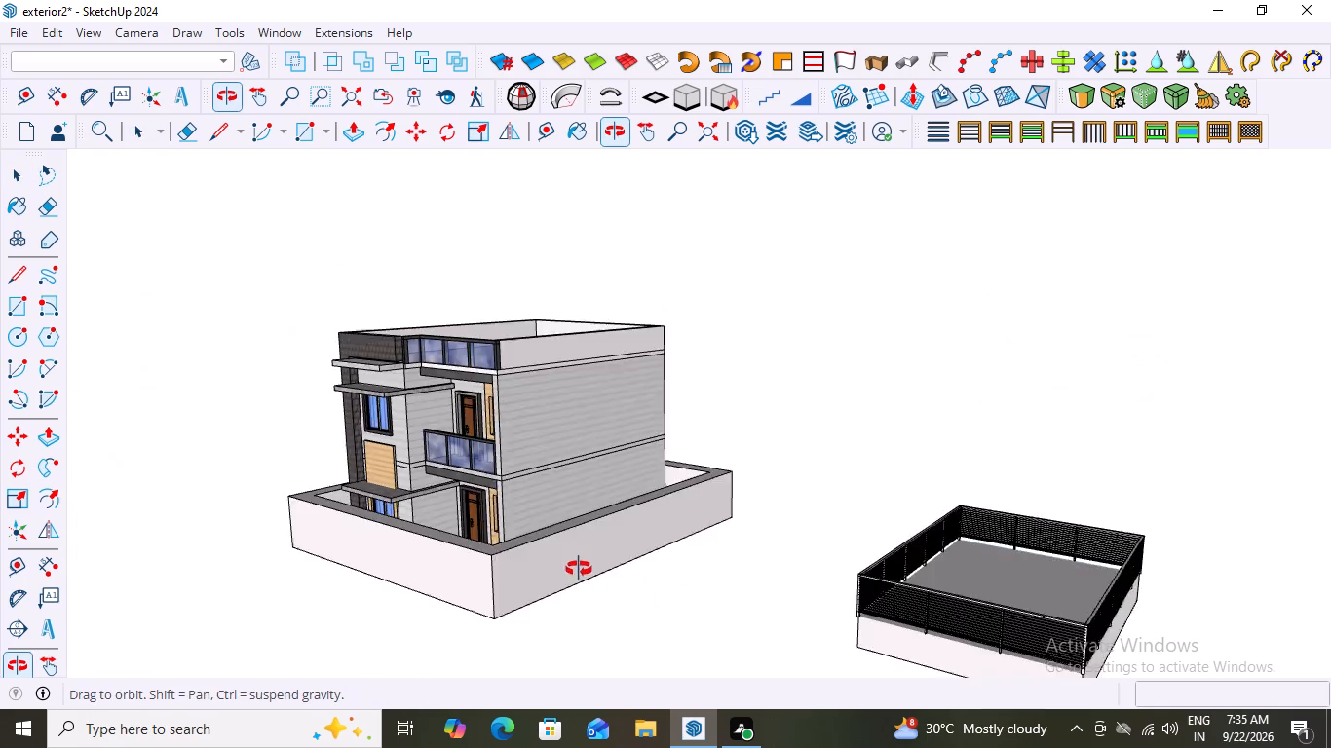
{"action": "middle_click_drag", "start_coordinate": [579, 569], "coordinate": [886, 589]}
{"action": "scroll", "coordinate": [886, 566], "scroll_direction": "up", "scroll_amount": 5}
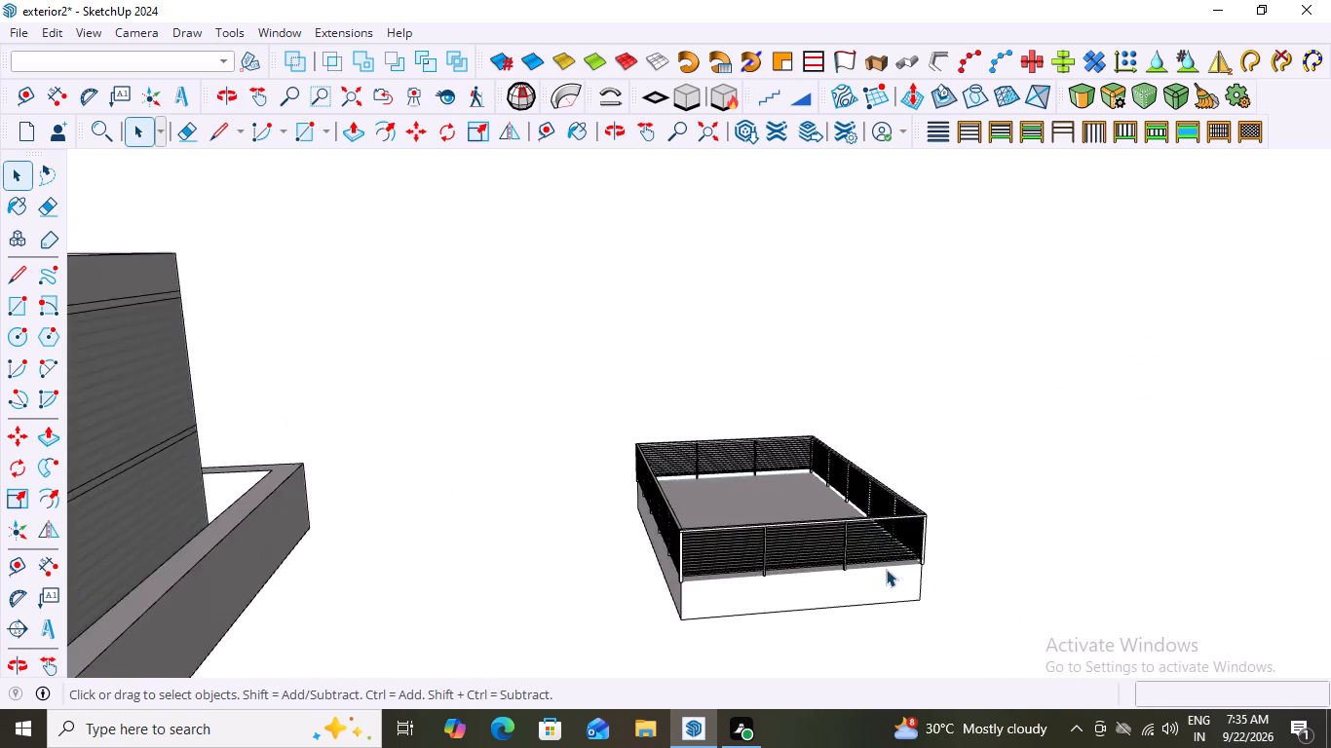
{"action": "scroll", "coordinate": [886, 569], "scroll_direction": "up", "scroll_amount": 13}
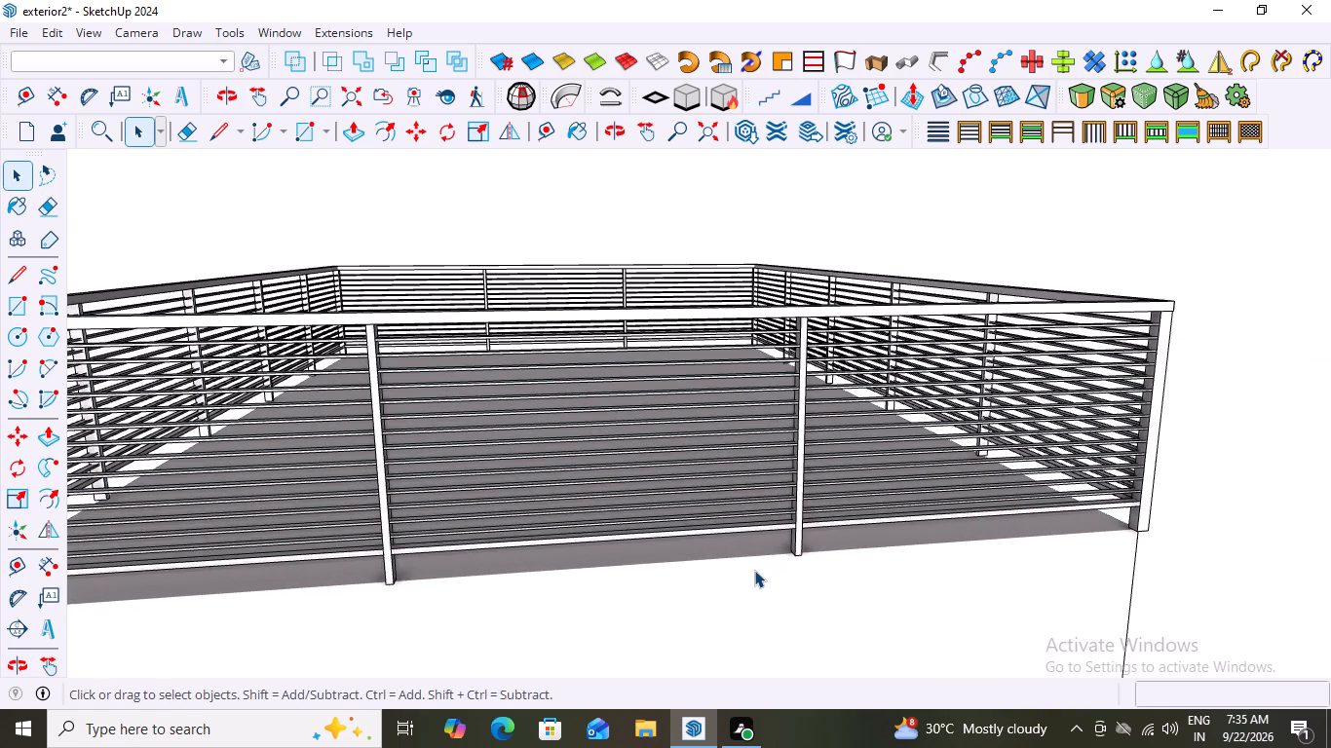
{"action": "scroll", "coordinate": [754, 570], "scroll_direction": "down", "scroll_amount": 18}
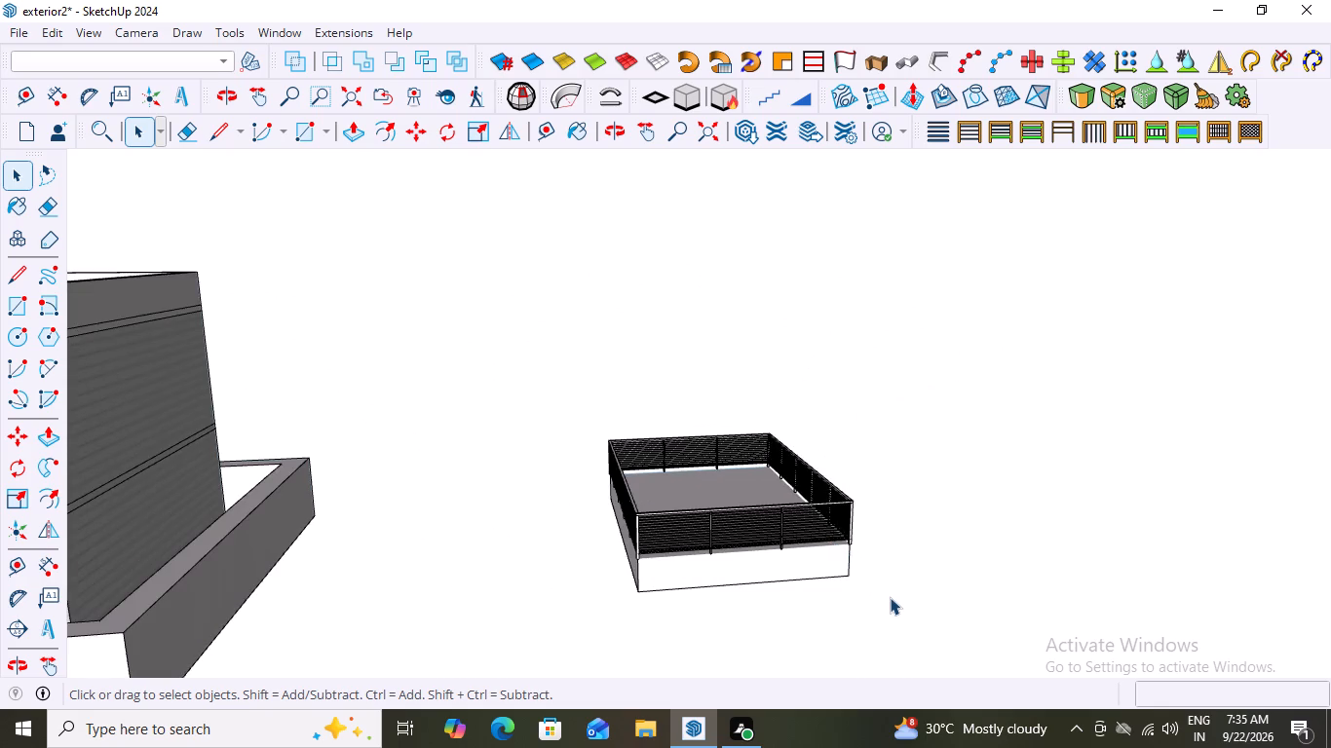
{"action": "scroll", "coordinate": [894, 604], "scroll_direction": "up", "scroll_amount": 2}
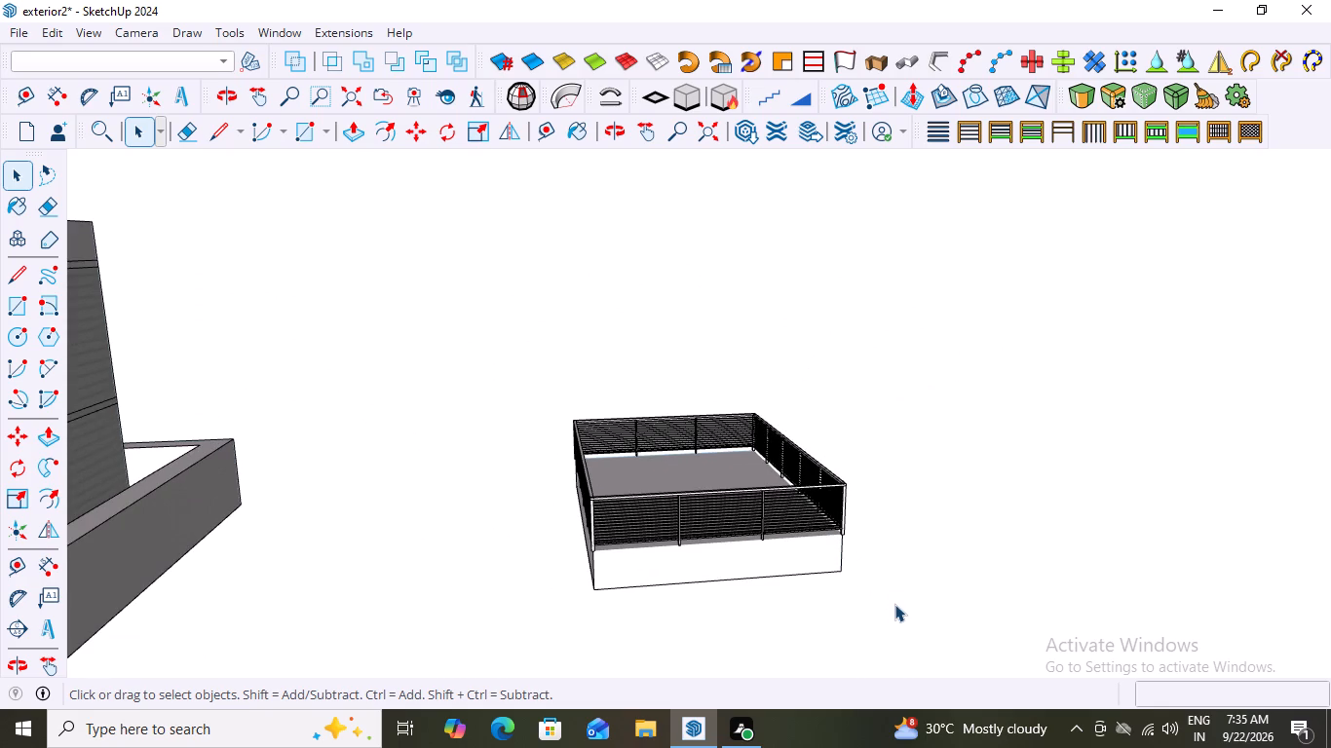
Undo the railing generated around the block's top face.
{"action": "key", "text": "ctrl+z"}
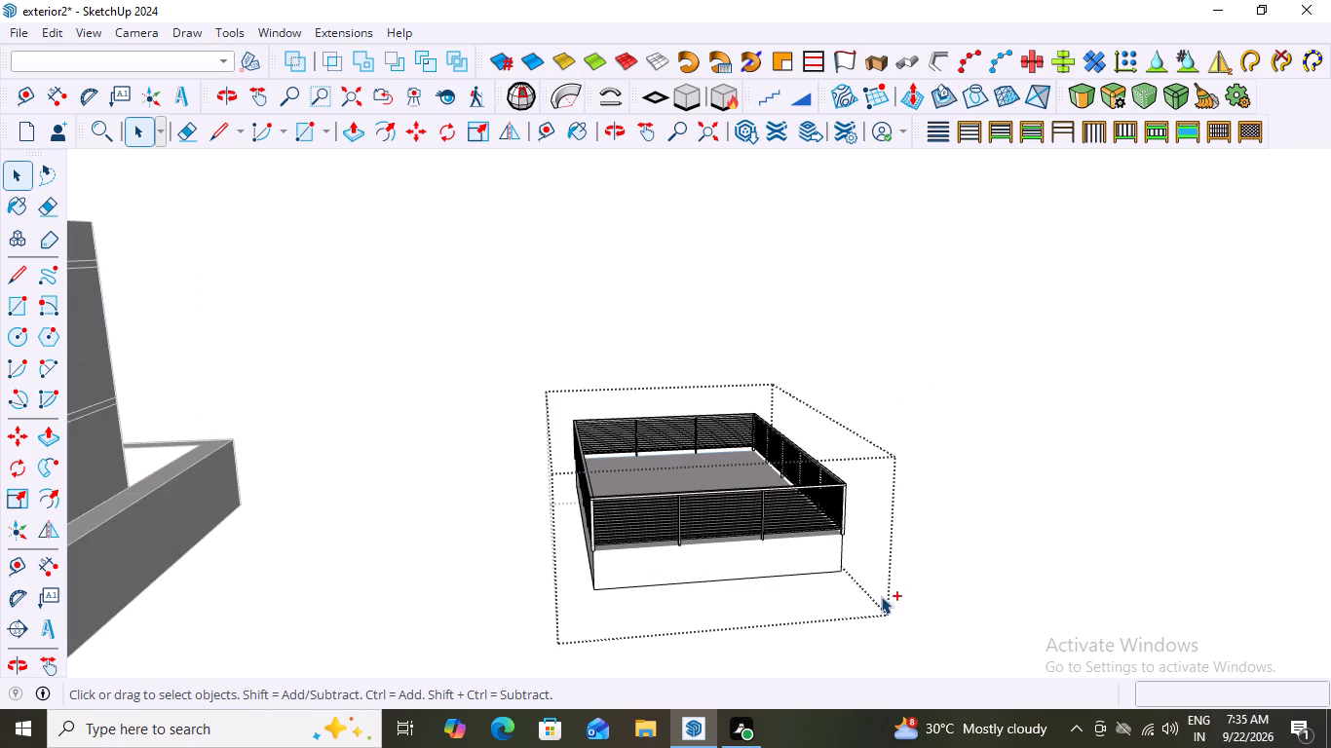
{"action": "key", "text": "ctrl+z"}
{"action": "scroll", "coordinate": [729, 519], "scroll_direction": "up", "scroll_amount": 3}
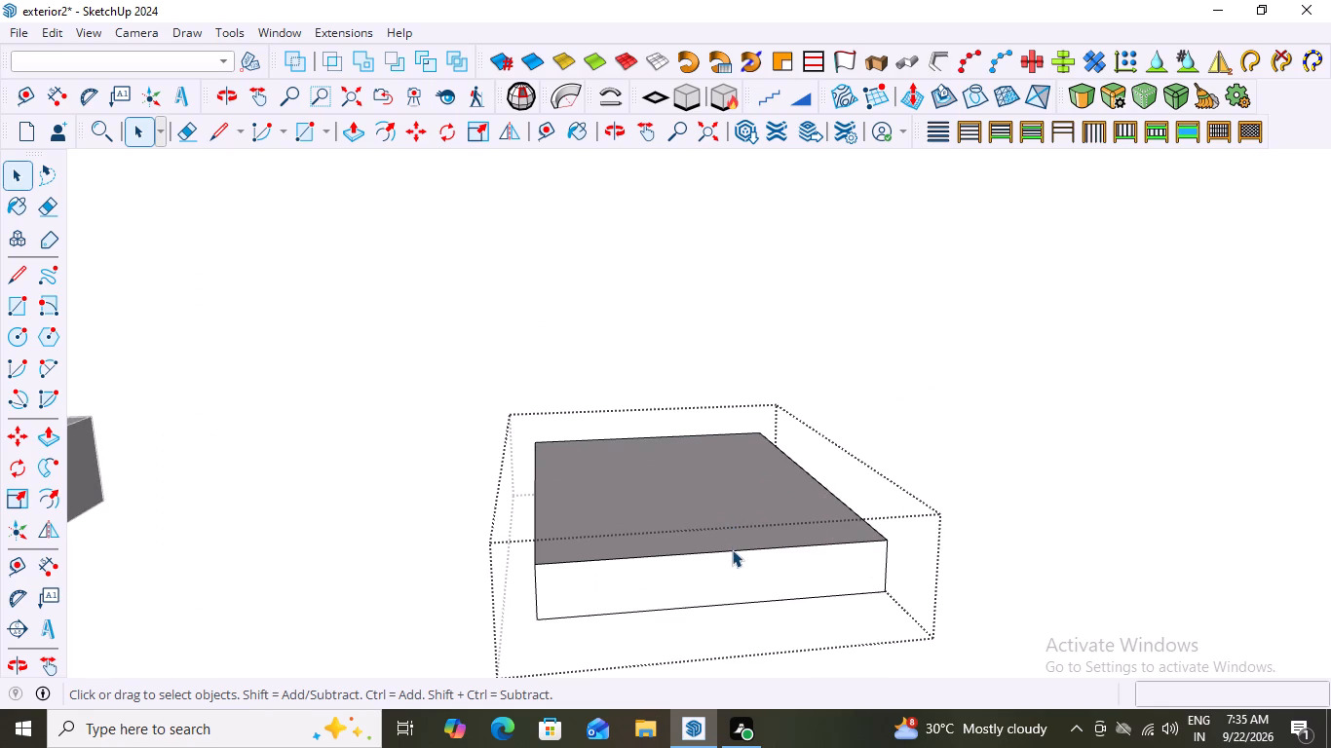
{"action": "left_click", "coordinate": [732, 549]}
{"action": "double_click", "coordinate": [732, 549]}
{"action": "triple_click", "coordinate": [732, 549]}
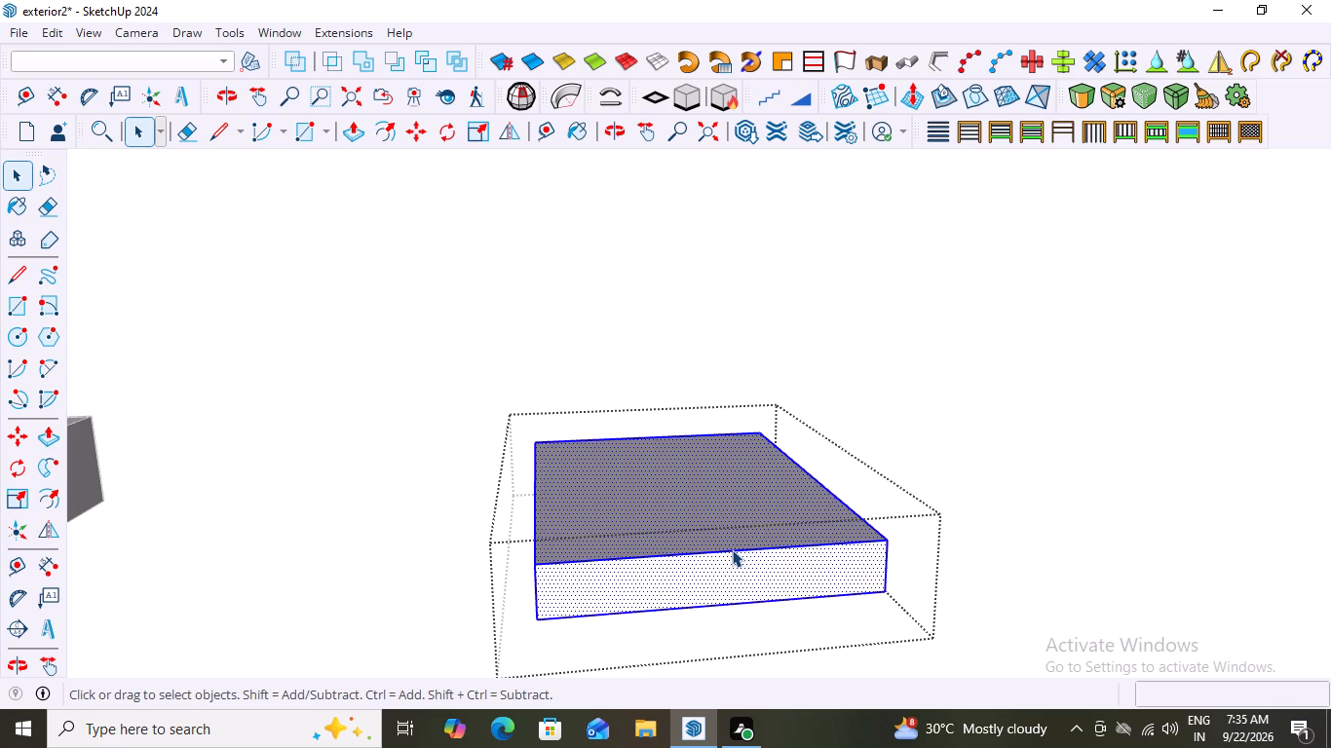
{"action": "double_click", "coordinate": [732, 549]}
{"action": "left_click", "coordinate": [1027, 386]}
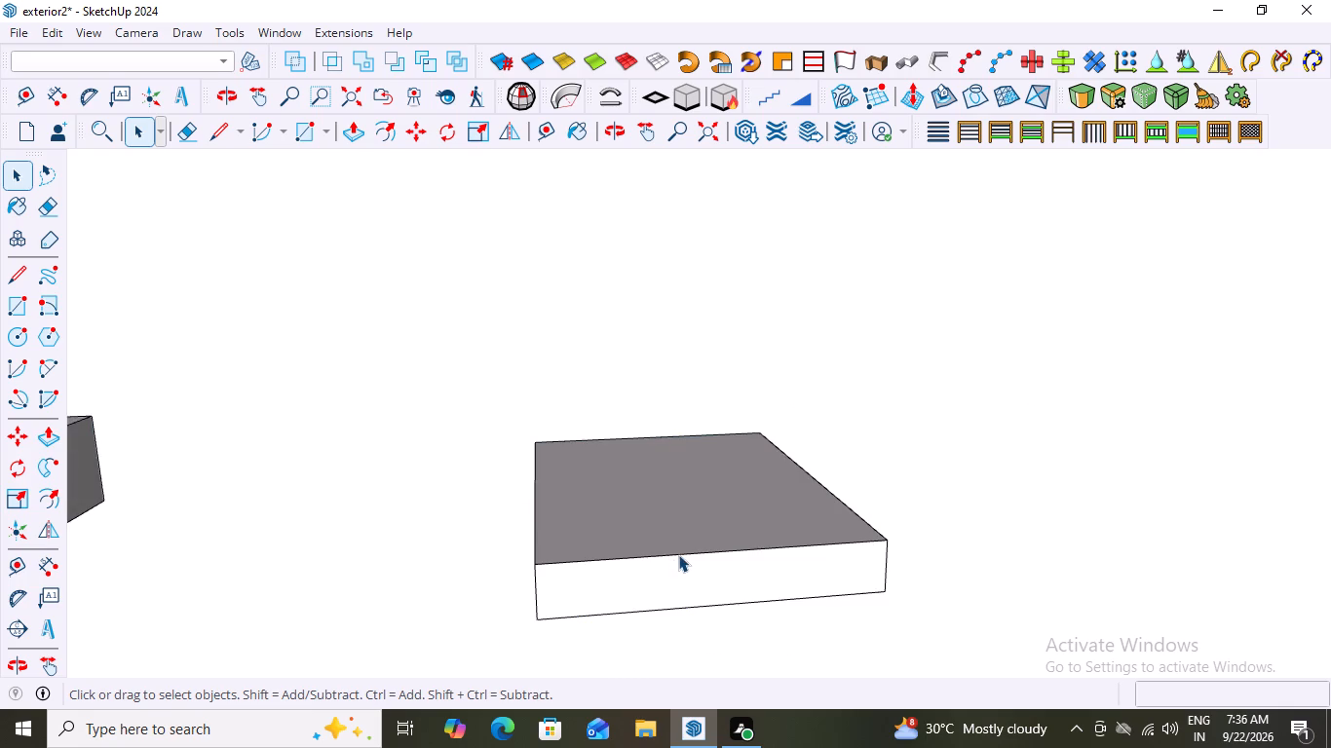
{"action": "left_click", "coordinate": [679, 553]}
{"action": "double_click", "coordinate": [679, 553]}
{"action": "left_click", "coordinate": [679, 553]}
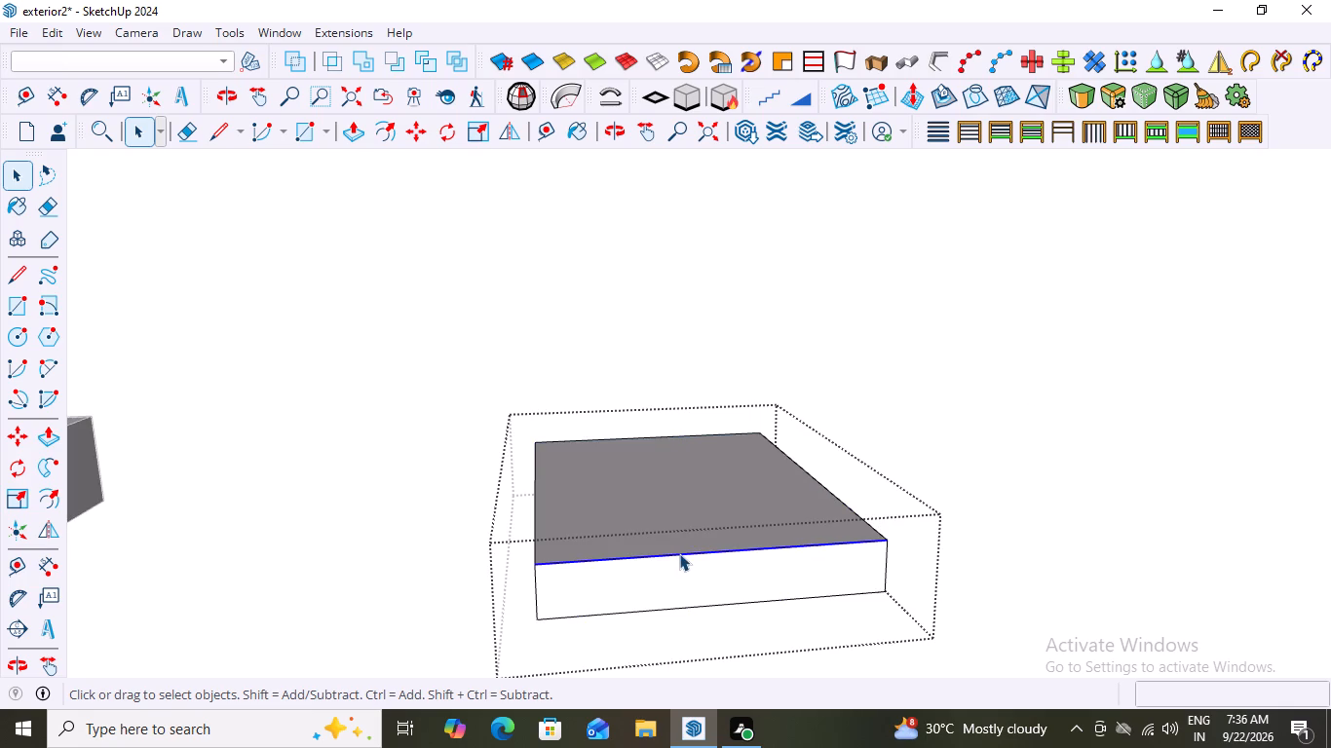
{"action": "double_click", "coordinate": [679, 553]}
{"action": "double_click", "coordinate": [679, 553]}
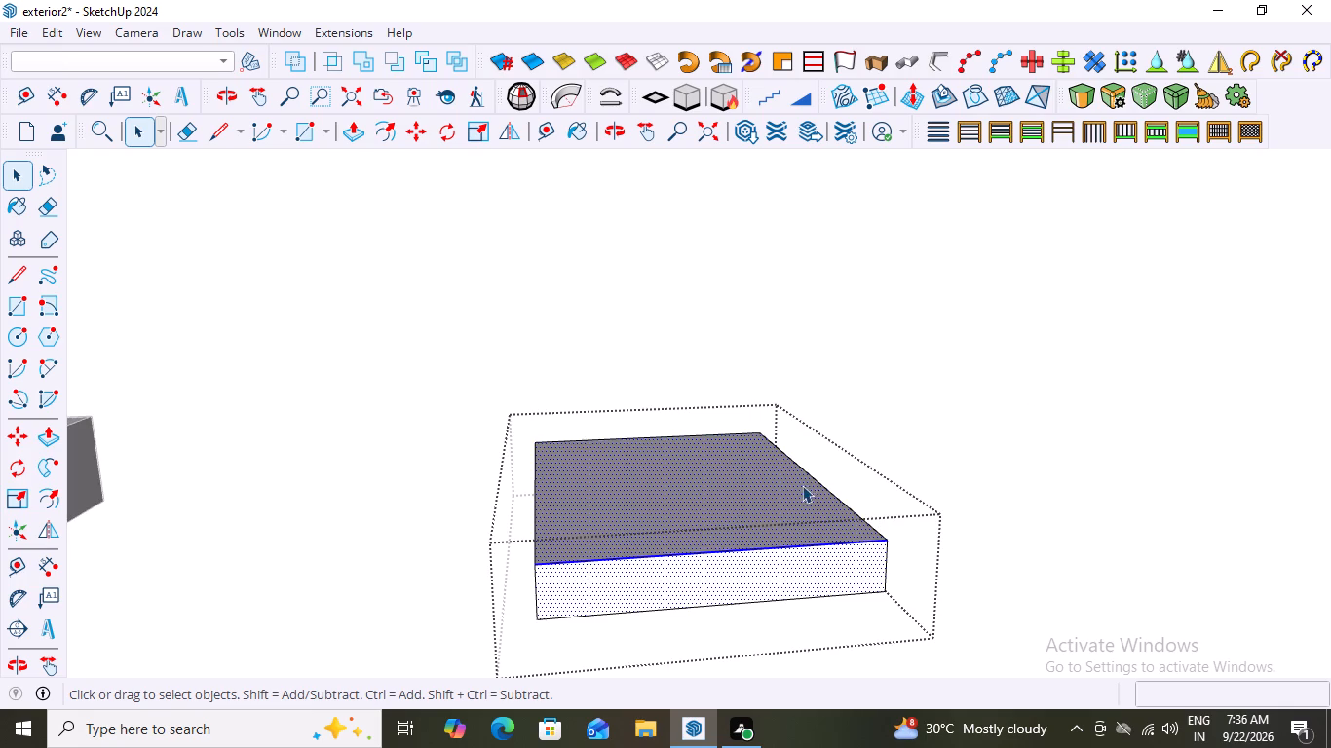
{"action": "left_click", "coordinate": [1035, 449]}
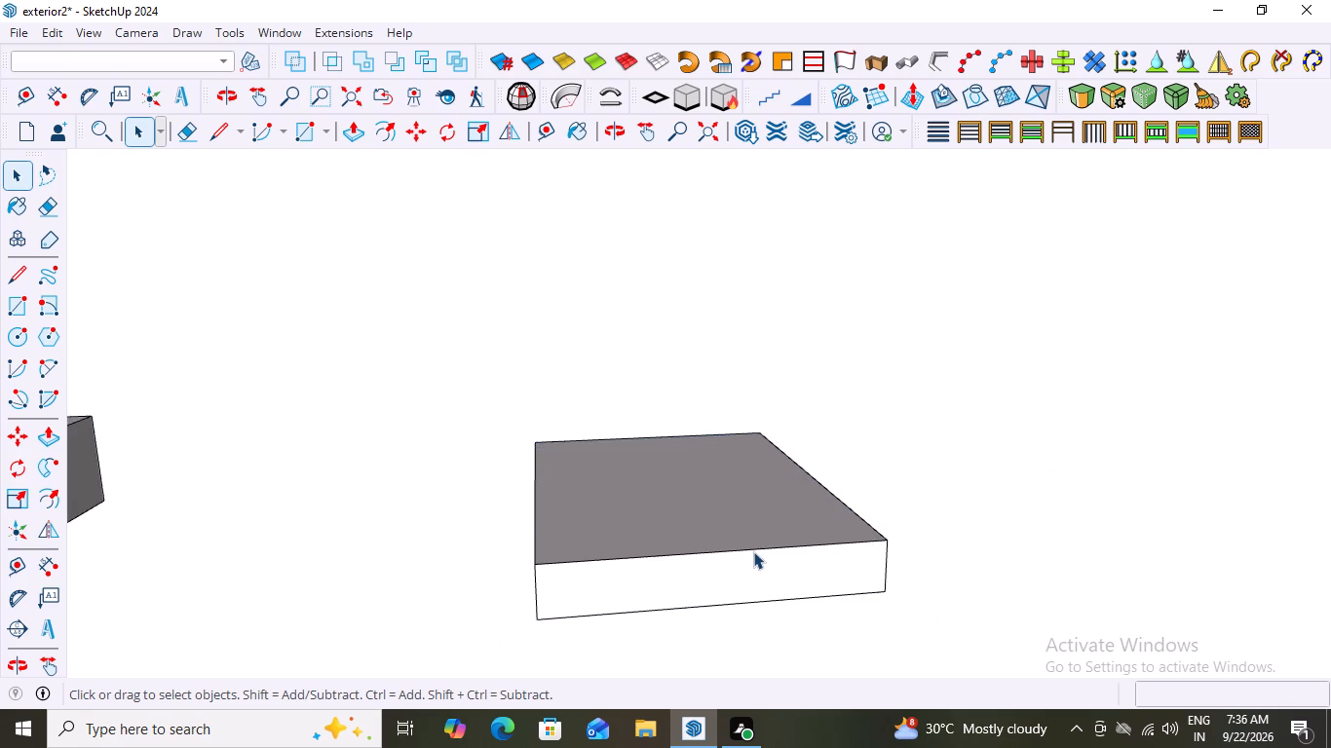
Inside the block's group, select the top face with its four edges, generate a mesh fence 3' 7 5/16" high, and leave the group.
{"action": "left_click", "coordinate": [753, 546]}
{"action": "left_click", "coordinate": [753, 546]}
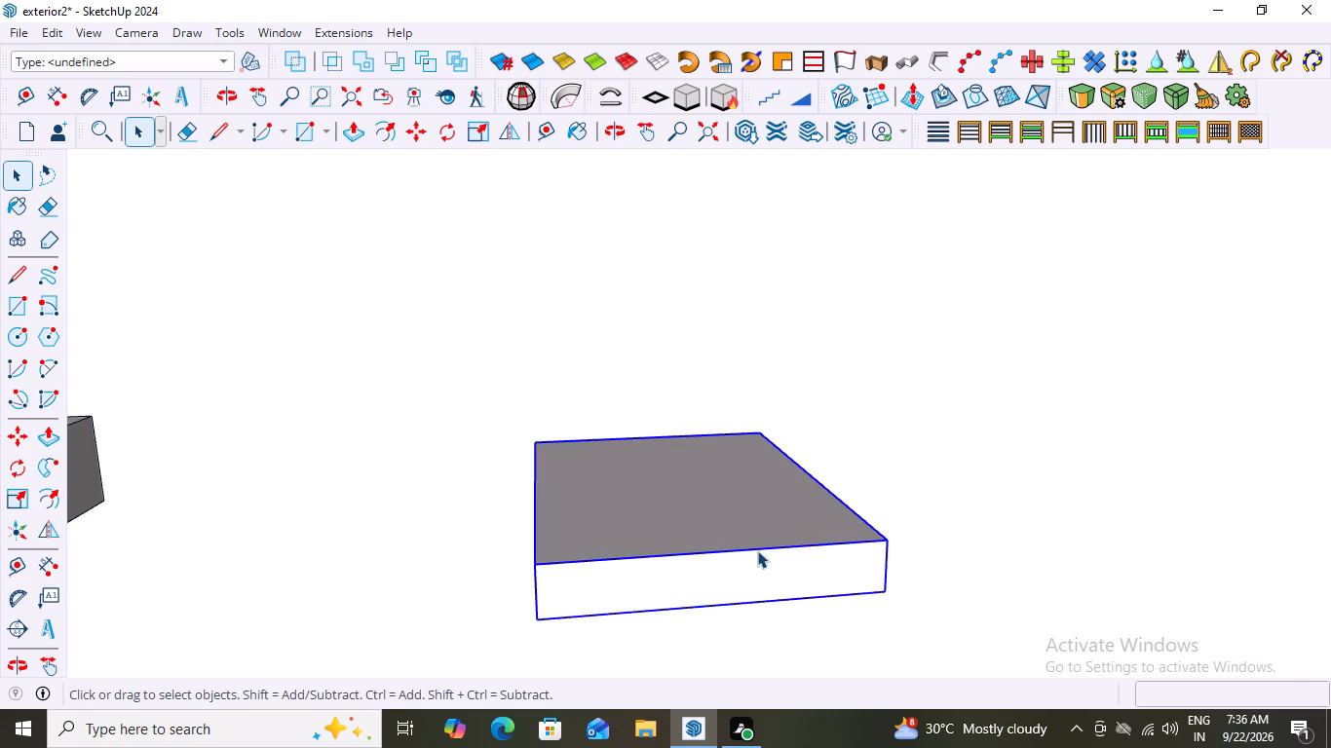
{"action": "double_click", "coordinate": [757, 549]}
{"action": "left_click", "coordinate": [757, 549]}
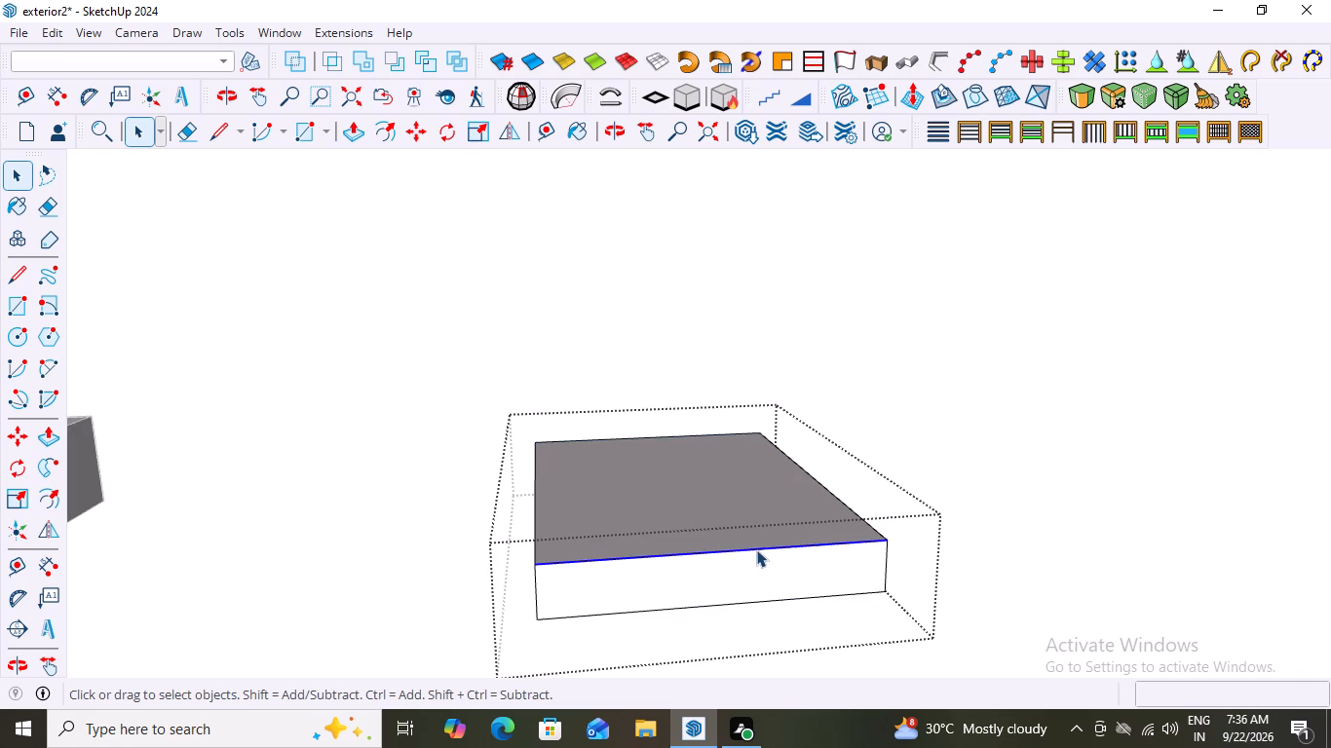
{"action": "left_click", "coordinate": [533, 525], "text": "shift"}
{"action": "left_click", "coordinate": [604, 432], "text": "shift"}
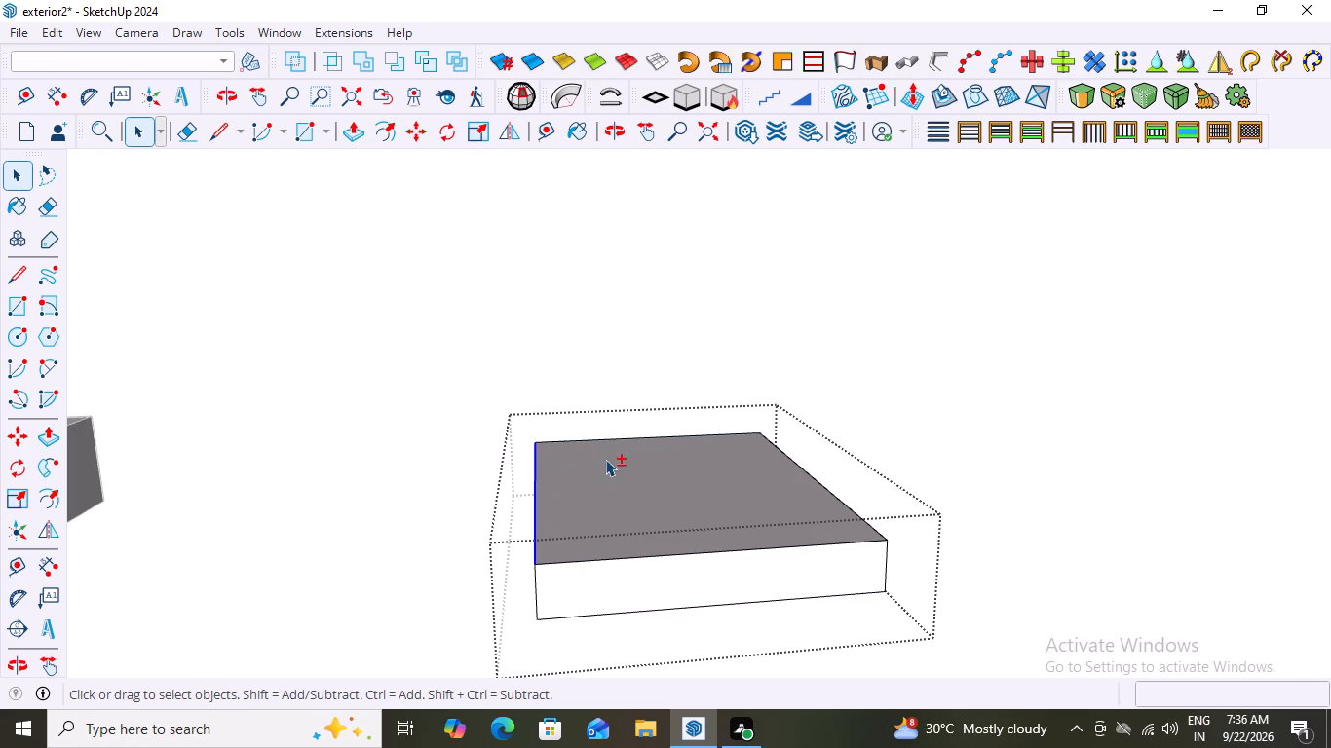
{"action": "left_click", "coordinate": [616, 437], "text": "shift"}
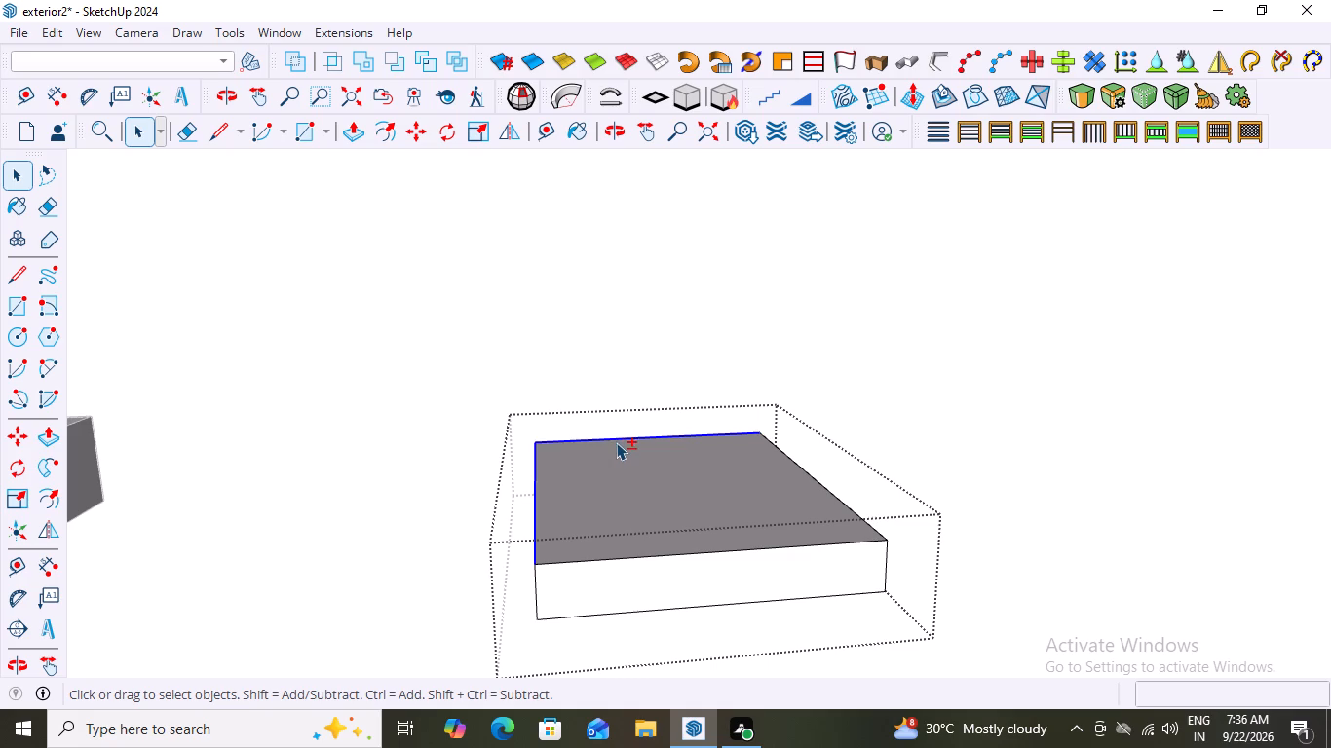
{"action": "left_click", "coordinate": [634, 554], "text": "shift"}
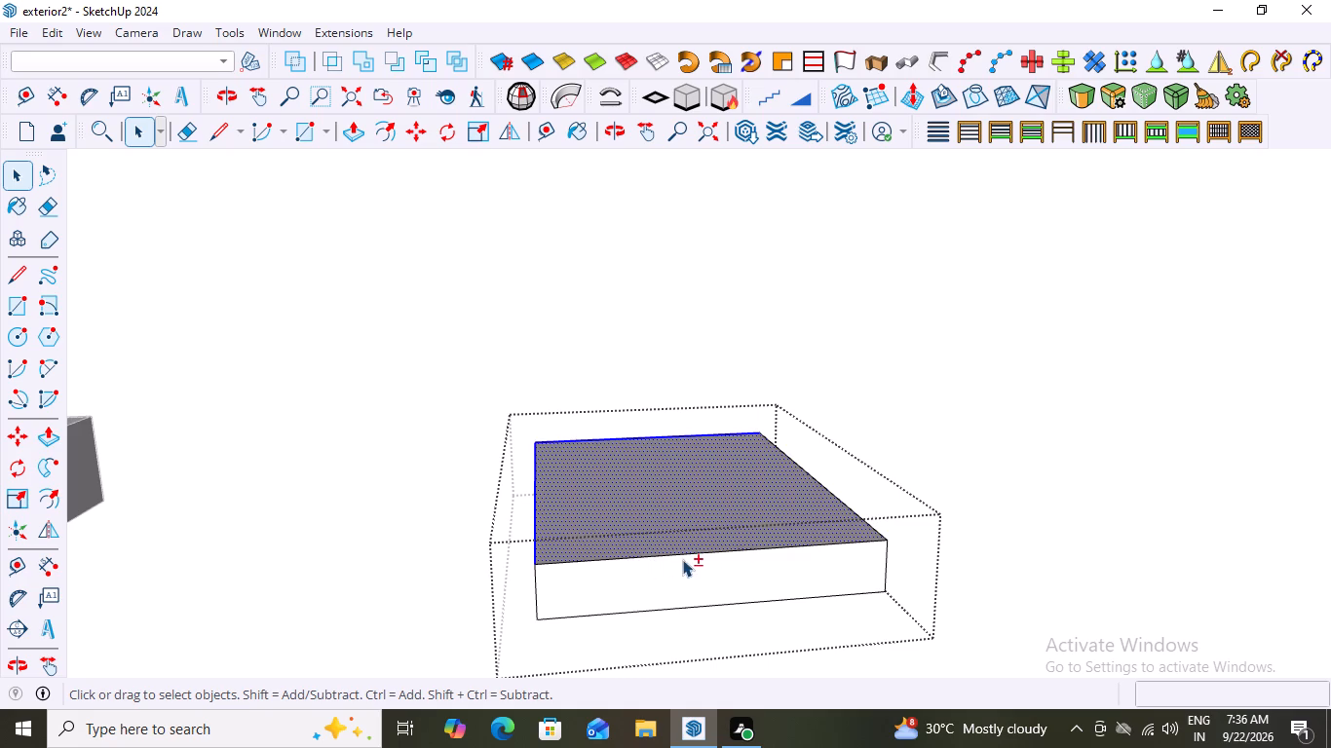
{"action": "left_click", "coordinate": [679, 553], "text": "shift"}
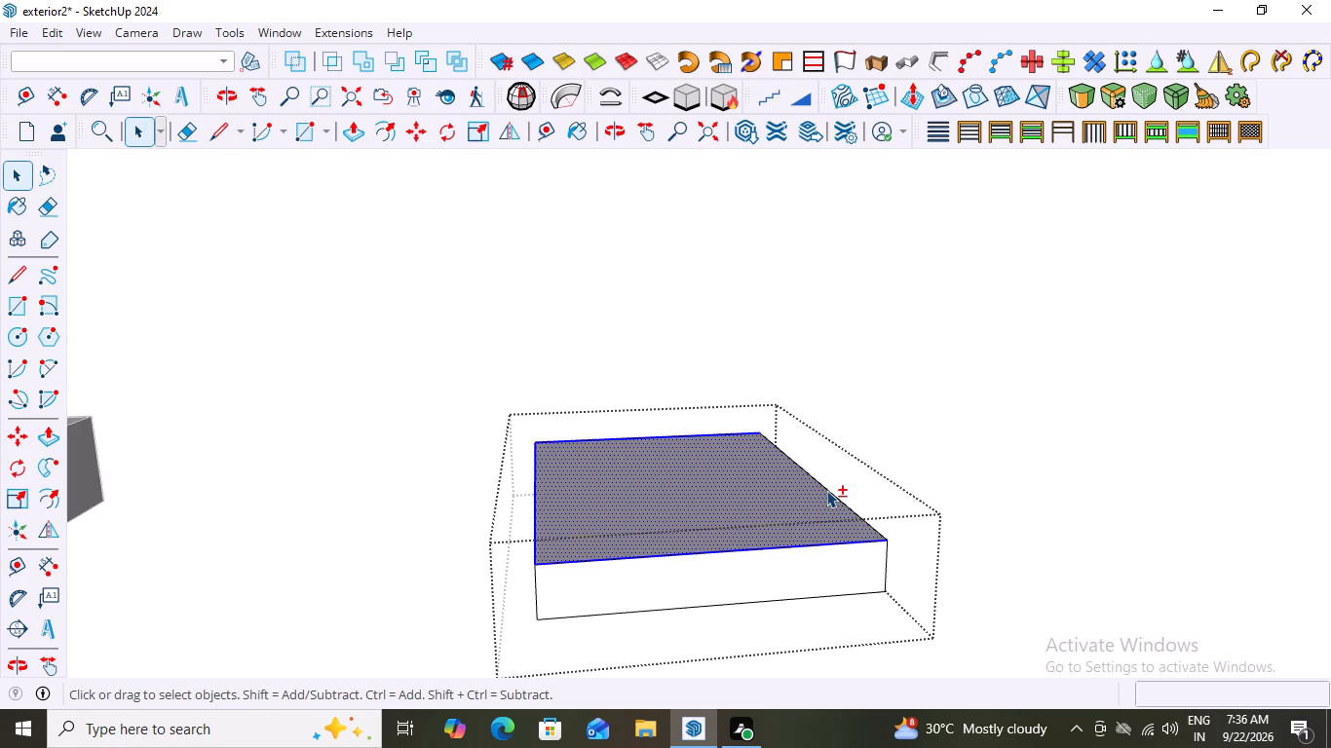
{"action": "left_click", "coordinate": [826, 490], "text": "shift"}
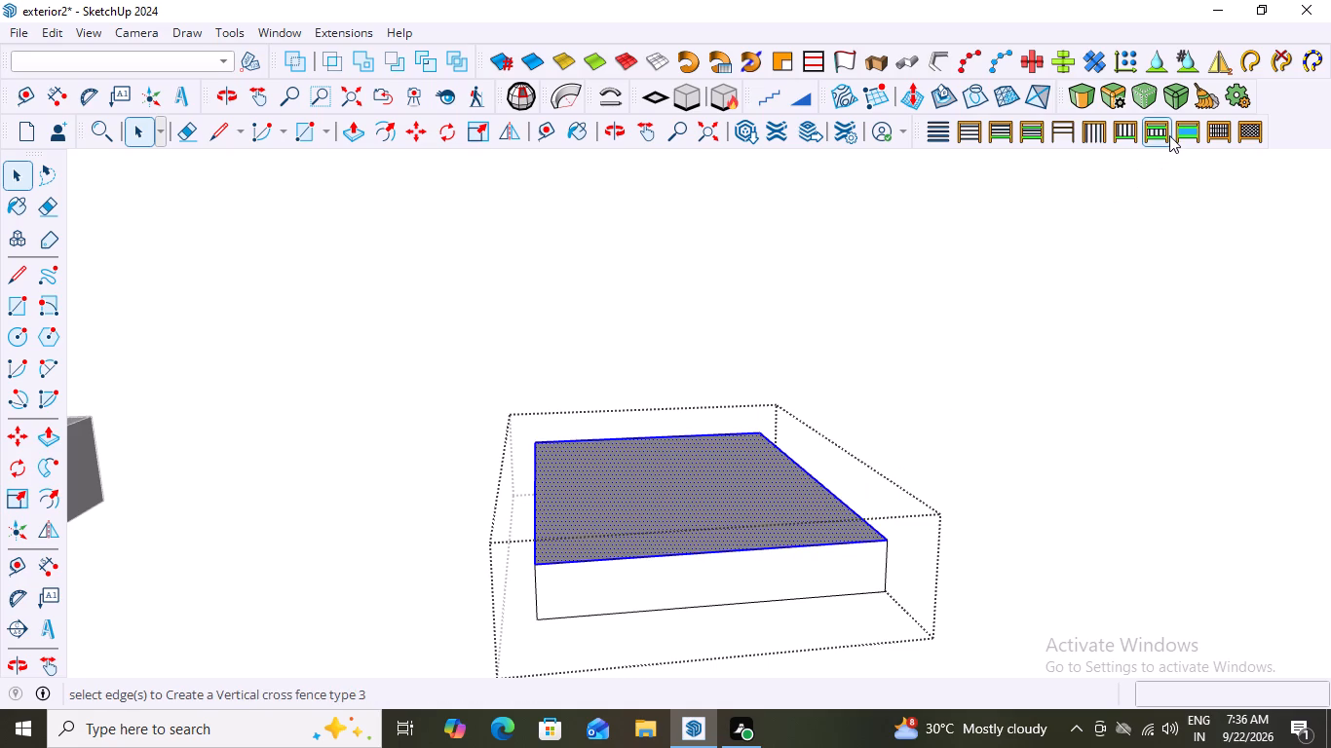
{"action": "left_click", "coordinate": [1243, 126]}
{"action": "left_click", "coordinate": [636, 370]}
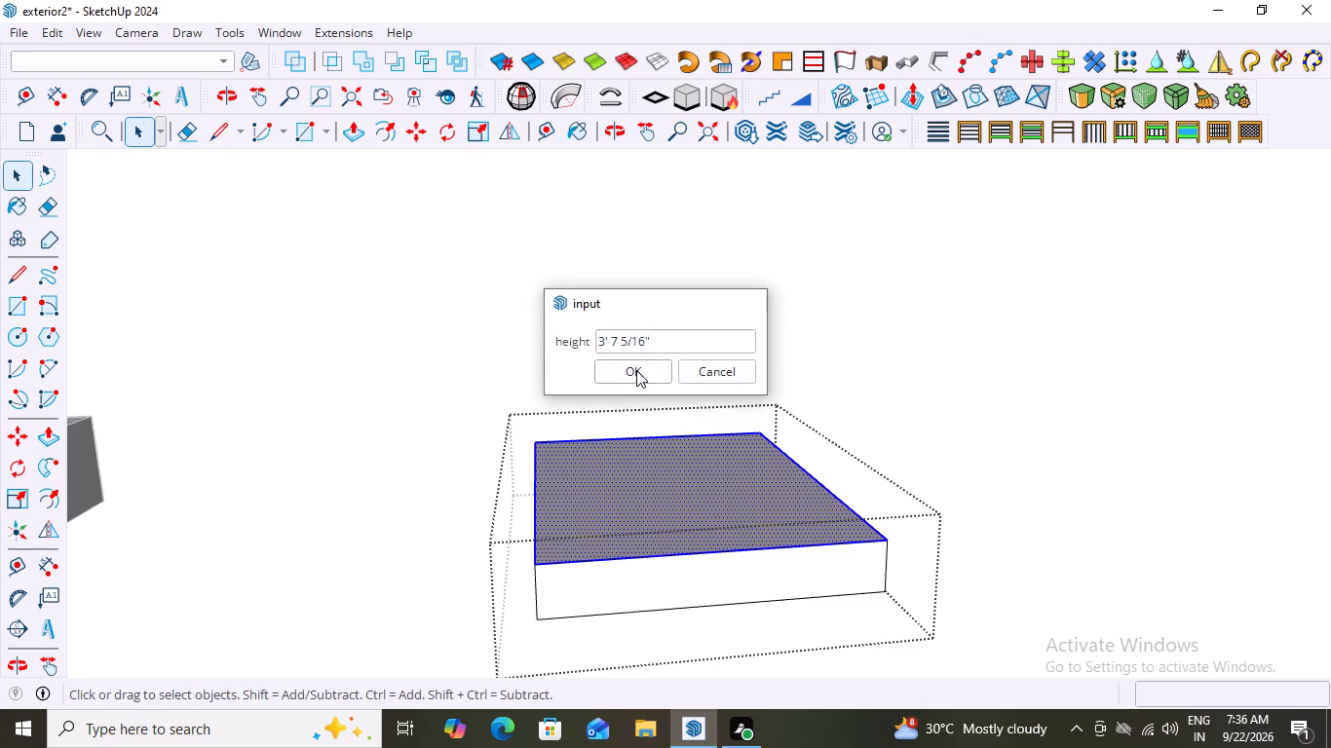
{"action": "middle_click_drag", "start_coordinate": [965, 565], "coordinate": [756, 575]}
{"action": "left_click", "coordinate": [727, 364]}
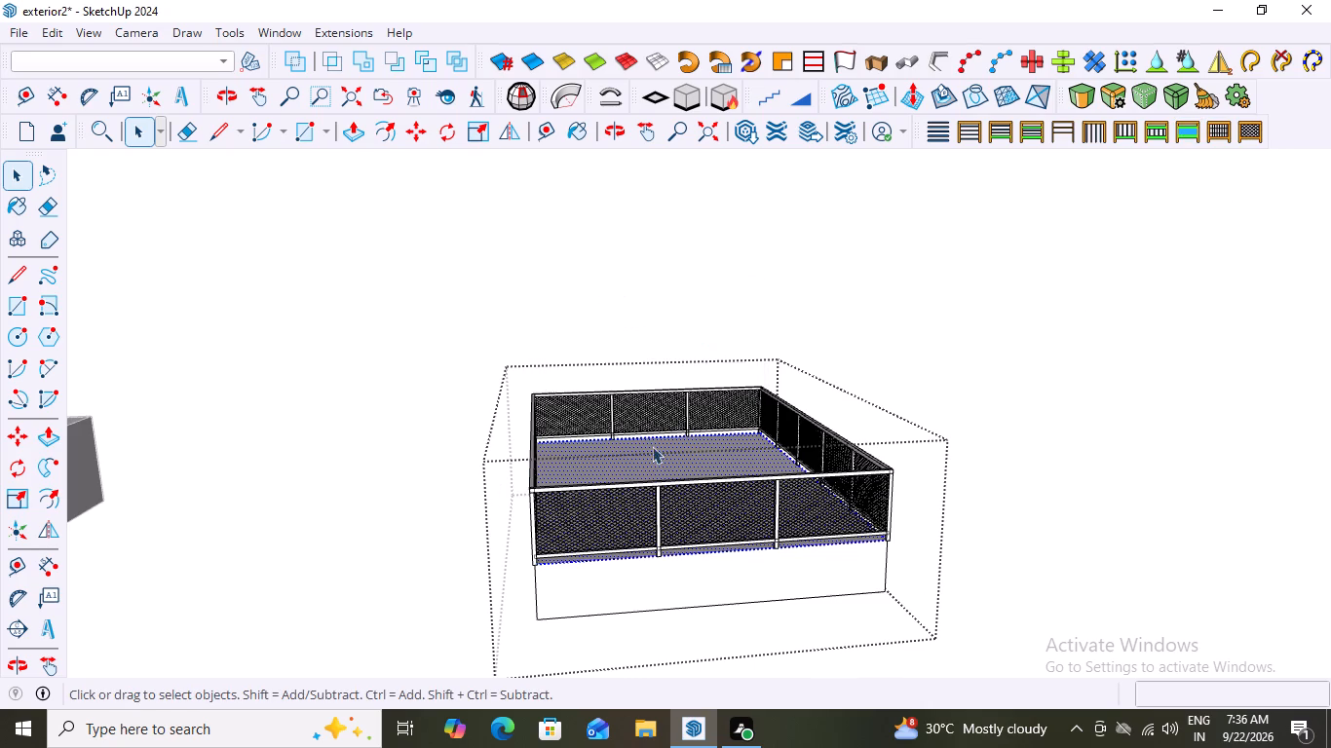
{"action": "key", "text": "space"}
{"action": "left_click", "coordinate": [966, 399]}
Examine the mesh panels, posts and rails of the fence around the block's top, close up and from afar.
{"action": "middle_click_drag", "start_coordinate": [833, 546], "coordinate": [440, 546]}
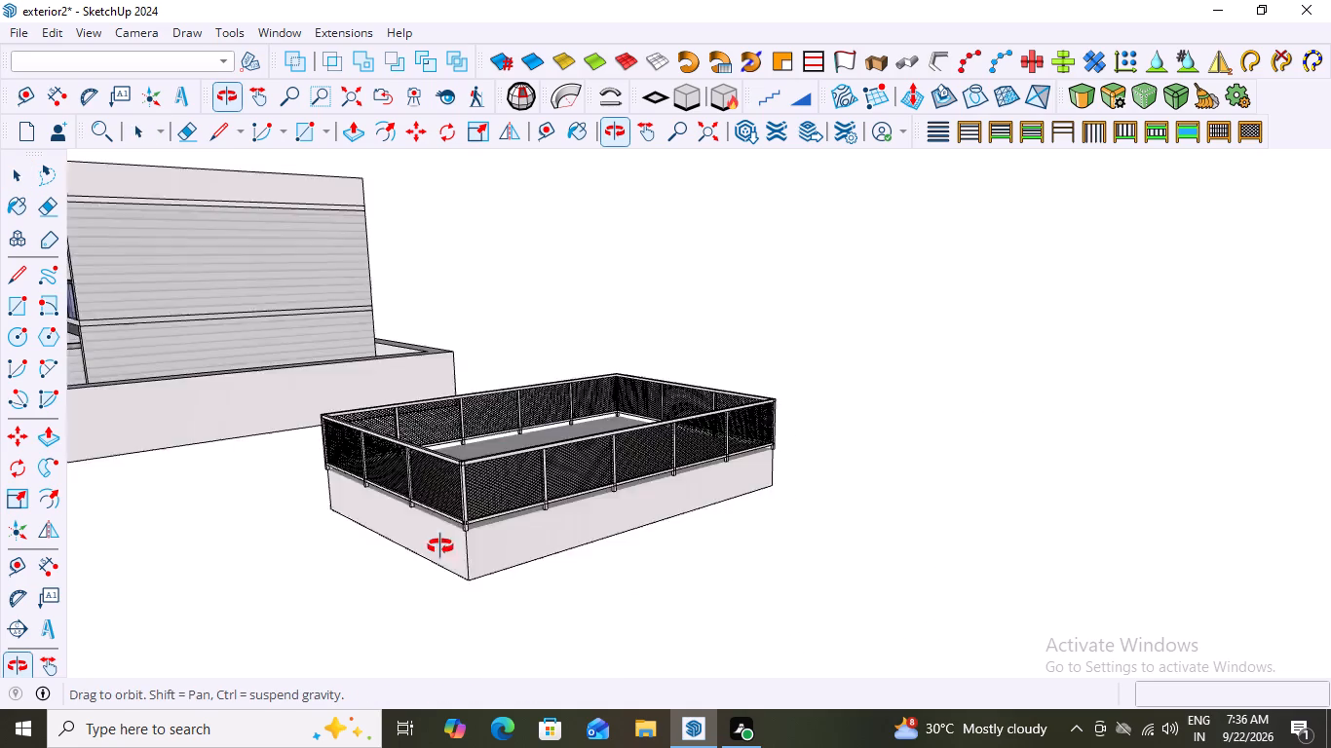
{"action": "middle_click_drag", "start_coordinate": [440, 546], "coordinate": [750, 563]}
{"action": "scroll", "coordinate": [587, 541], "scroll_direction": "up", "scroll_amount": 10}
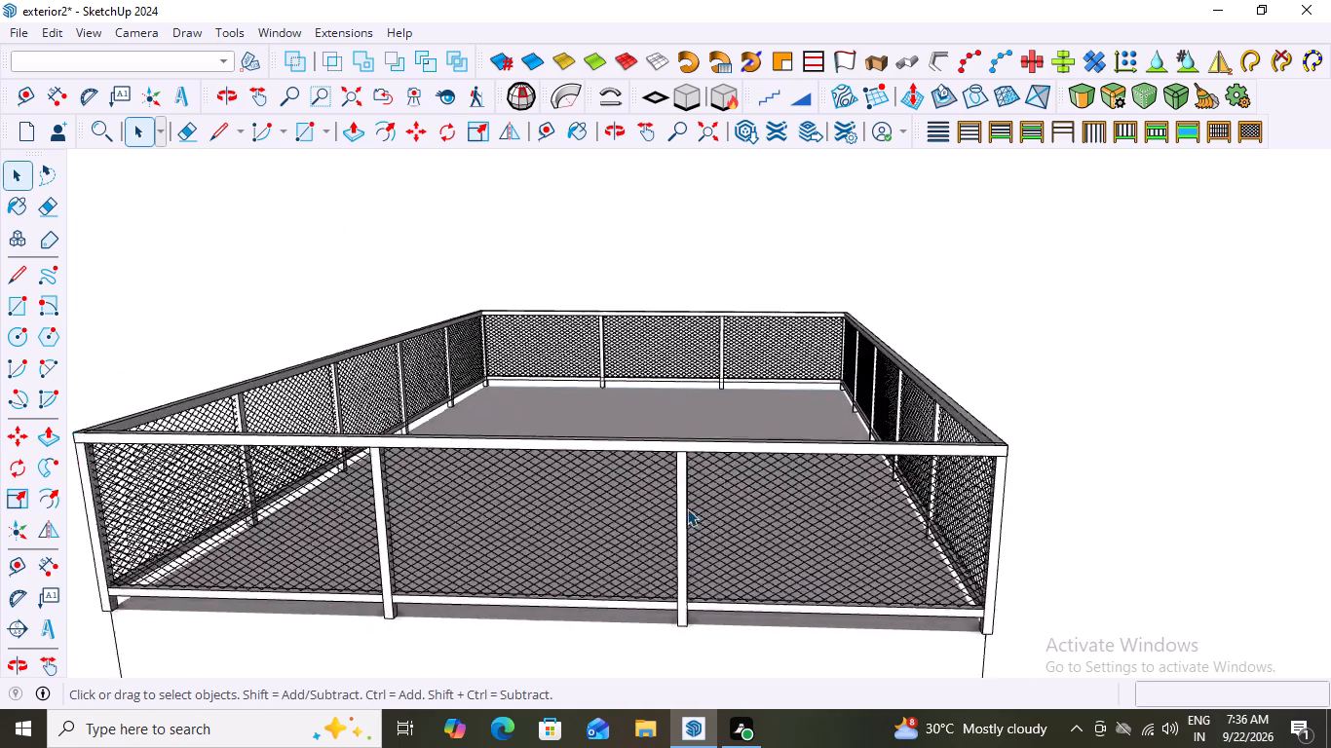
{"action": "scroll", "coordinate": [687, 508], "scroll_direction": "up", "scroll_amount": 4}
{"action": "scroll", "coordinate": [703, 523], "scroll_direction": "down", "scroll_amount": 6}
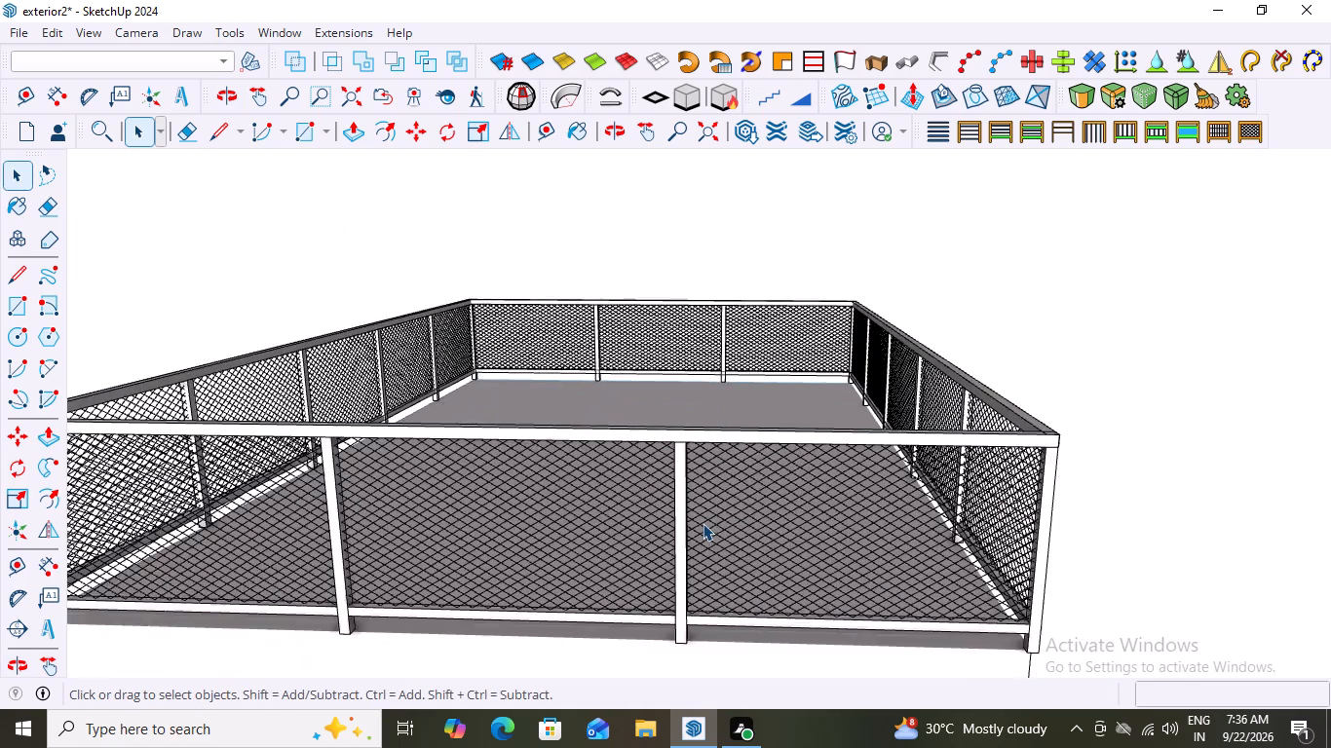
{"action": "scroll", "coordinate": [703, 523], "scroll_direction": "down", "scroll_amount": 15}
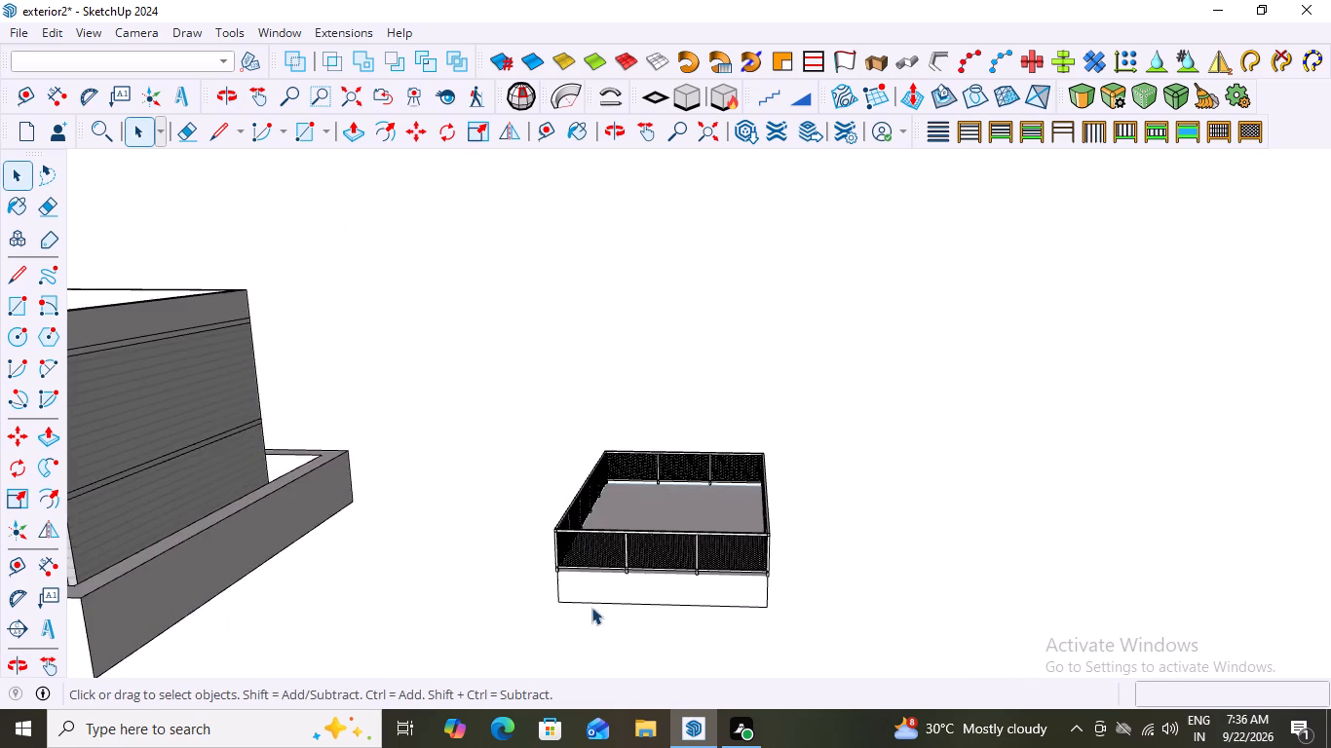
{"action": "middle_click_drag", "start_coordinate": [591, 607], "coordinate": [528, 594]}
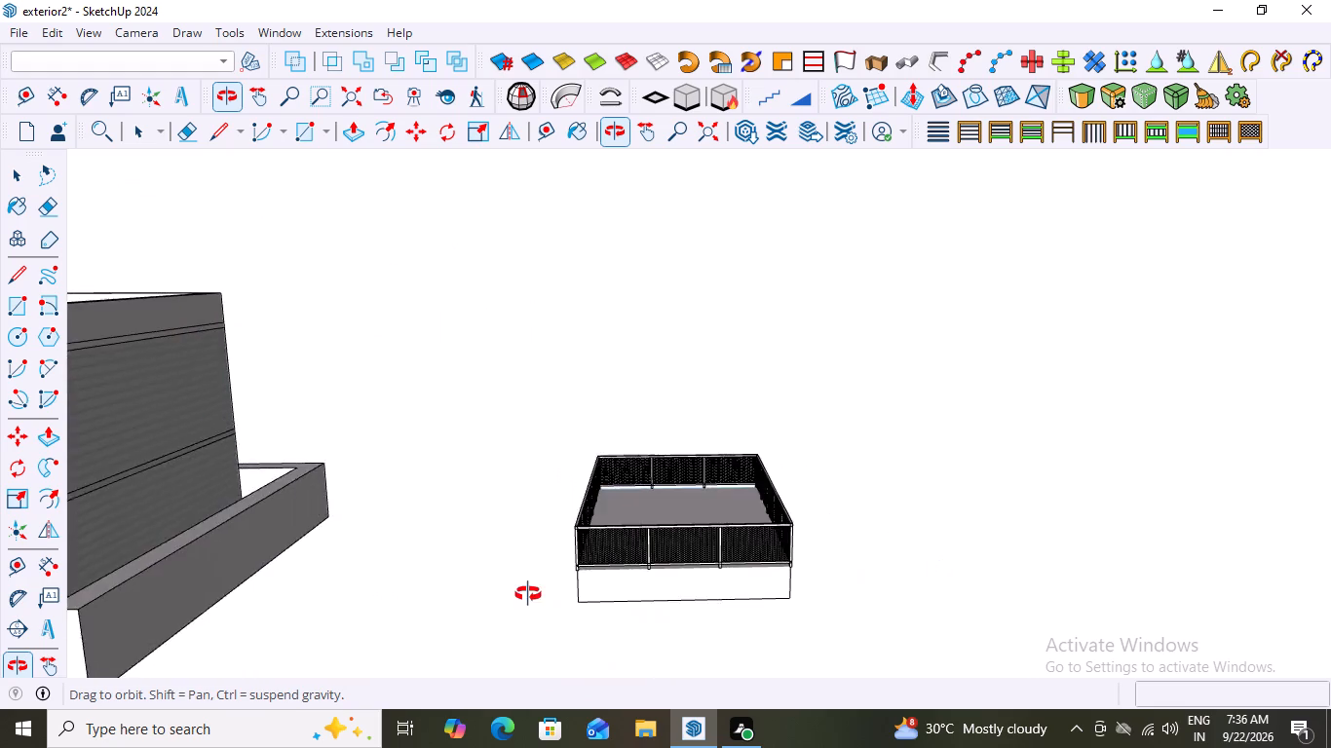
{"action": "middle_click_drag", "start_coordinate": [528, 594], "coordinate": [589, 656]}
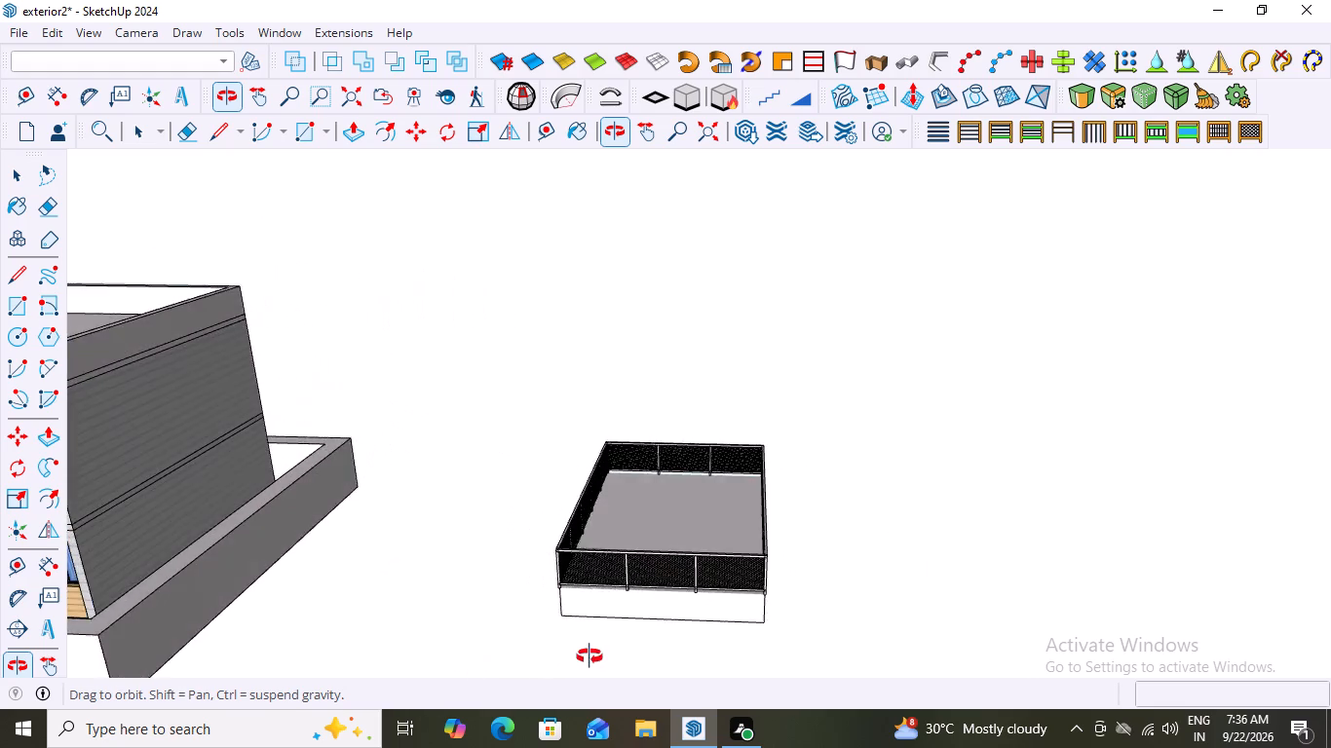
{"action": "middle_click_drag", "start_coordinate": [589, 656], "coordinate": [617, 687]}
{"action": "scroll", "coordinate": [733, 578], "scroll_direction": "up", "scroll_amount": 7}
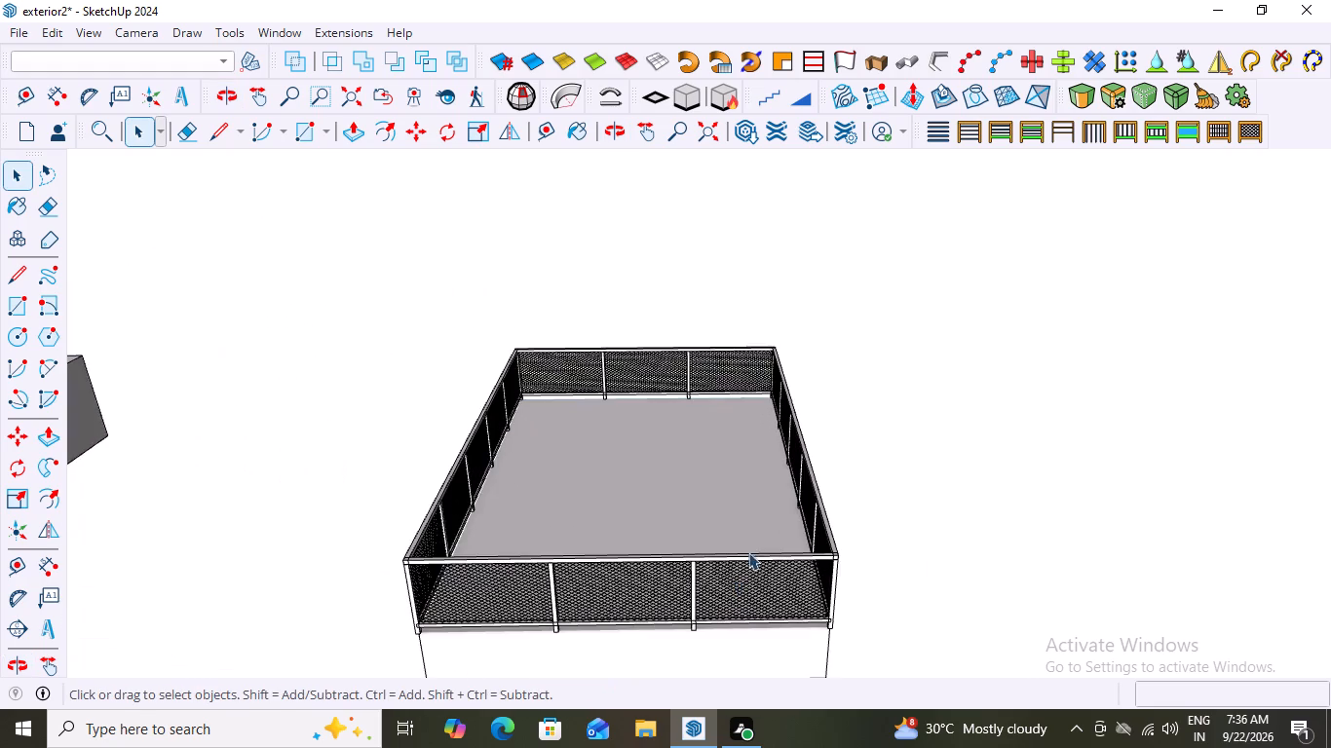
{"action": "scroll", "coordinate": [828, 407], "scroll_direction": "down", "scroll_amount": 13}
{"action": "scroll", "coordinate": [806, 355], "scroll_direction": "up", "scroll_amount": 1}
{"action": "key", "text": "Escape"}
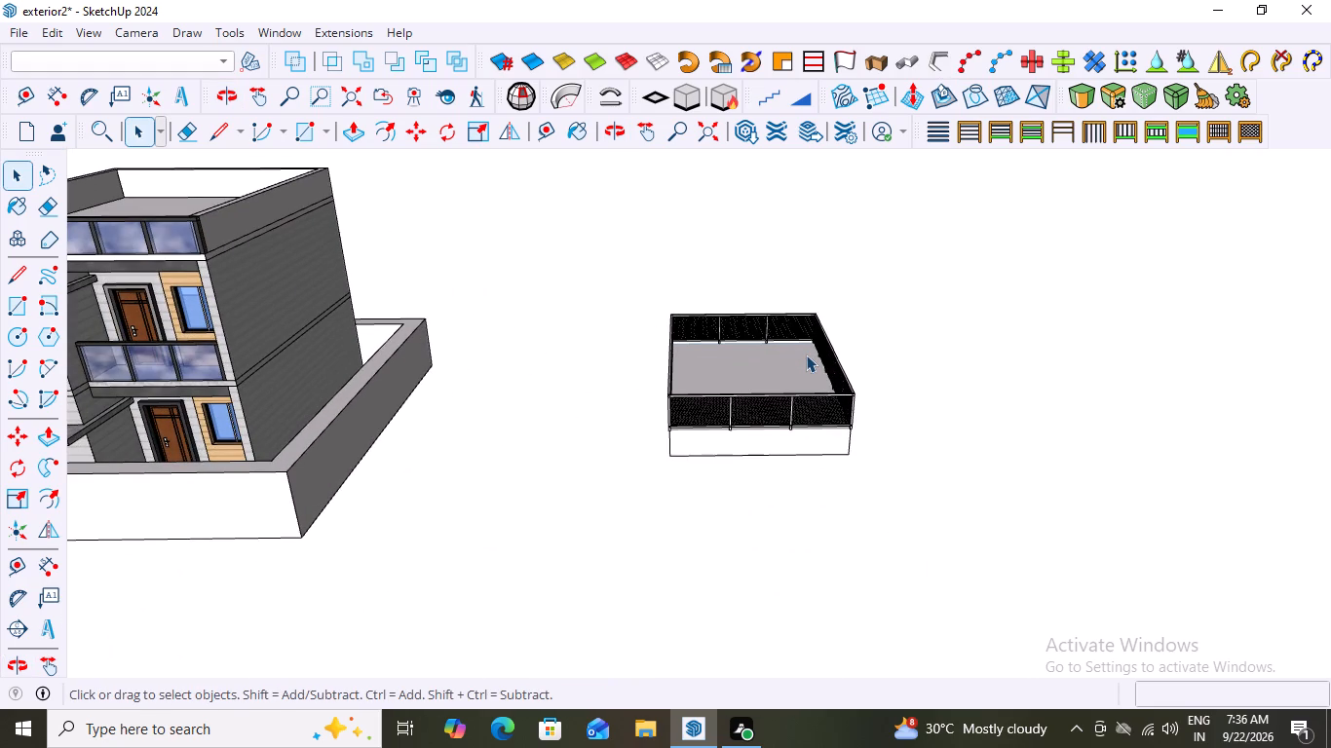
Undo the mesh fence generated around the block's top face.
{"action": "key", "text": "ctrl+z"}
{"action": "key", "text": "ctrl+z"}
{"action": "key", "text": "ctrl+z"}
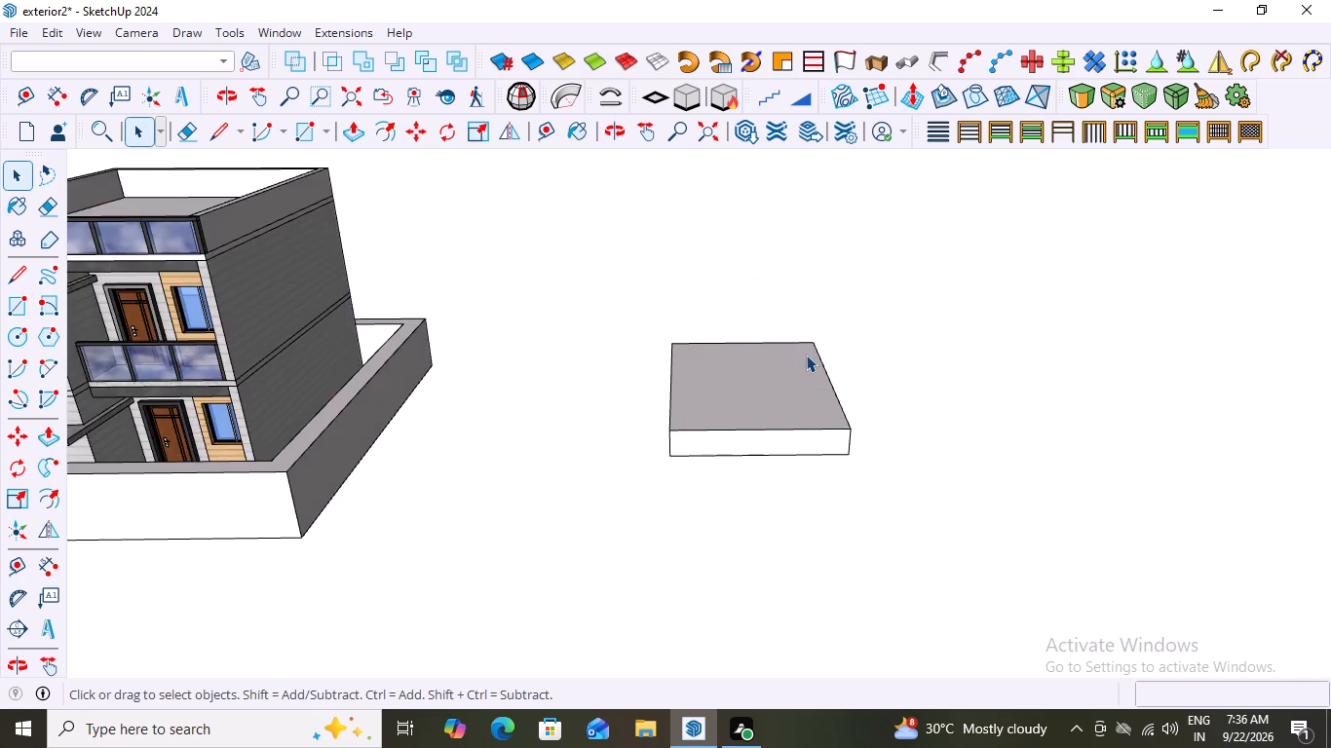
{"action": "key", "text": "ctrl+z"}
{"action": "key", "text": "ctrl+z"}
Delete the separate test block beside the house.
{"action": "left_click_drag", "start_coordinate": [910, 304], "coordinate": [911, 304]}
{"action": "left_click_drag", "start_coordinate": [911, 304], "coordinate": [638, 524]}
{"action": "key", "text": "Delete"}
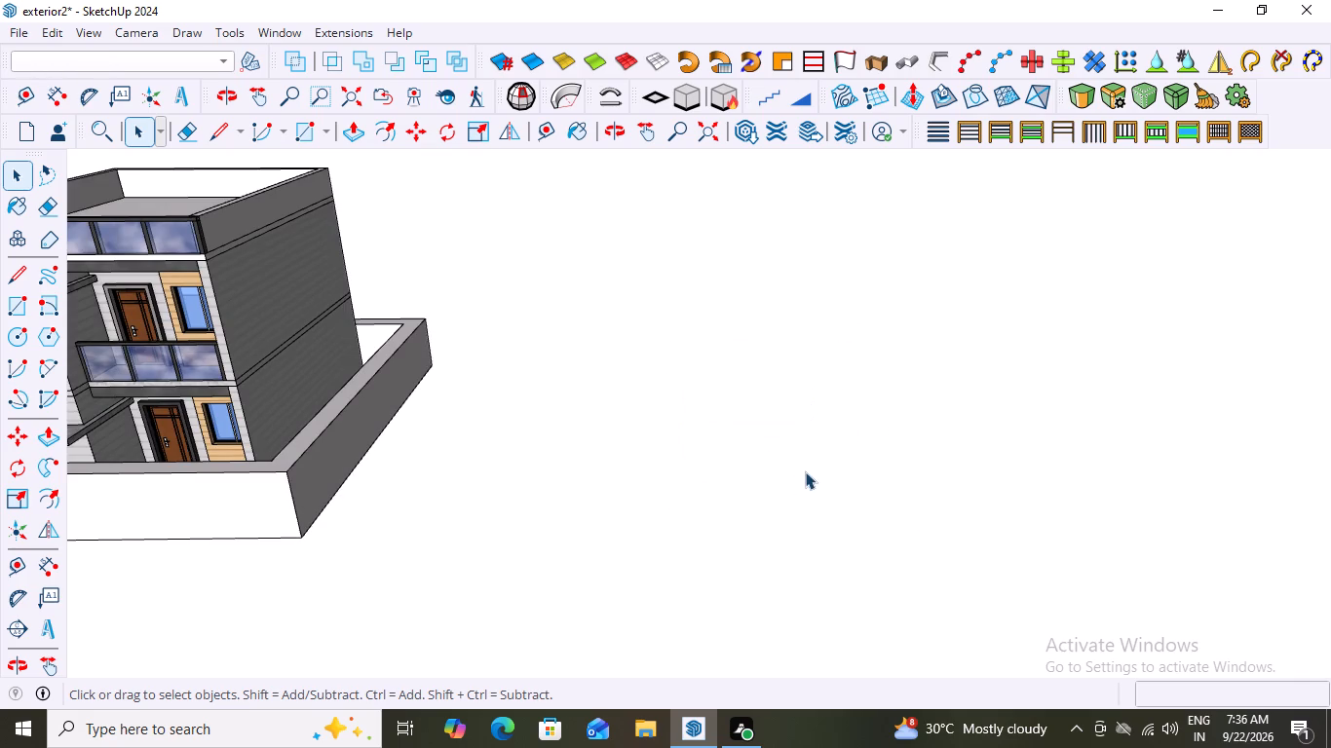
Examine the house's front facade, balcony and surrounding compound wall from the front and side.
{"action": "scroll", "coordinate": [805, 471], "scroll_direction": "down", "scroll_amount": 13}
{"action": "middle_click_drag", "start_coordinate": [509, 547], "coordinate": [565, 527]}
{"action": "scroll", "coordinate": [434, 521], "scroll_direction": "up", "scroll_amount": 10}
{"action": "middle_click_drag", "start_coordinate": [405, 521], "coordinate": [337, 468]}
{"action": "scroll", "coordinate": [405, 521], "scroll_direction": "up", "scroll_amount": 1}
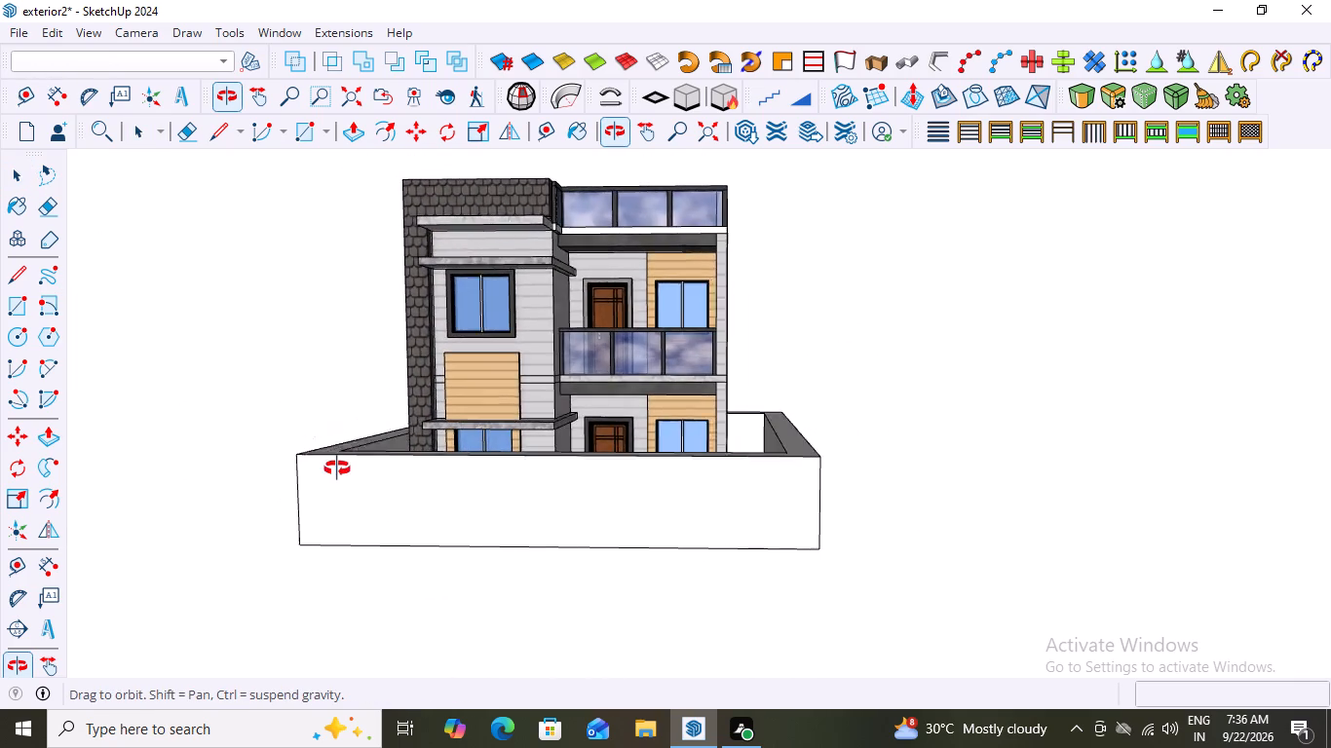
{"action": "middle_click_drag", "start_coordinate": [337, 468], "coordinate": [339, 482]}
{"action": "scroll", "coordinate": [606, 324], "scroll_direction": "up", "scroll_amount": 6}
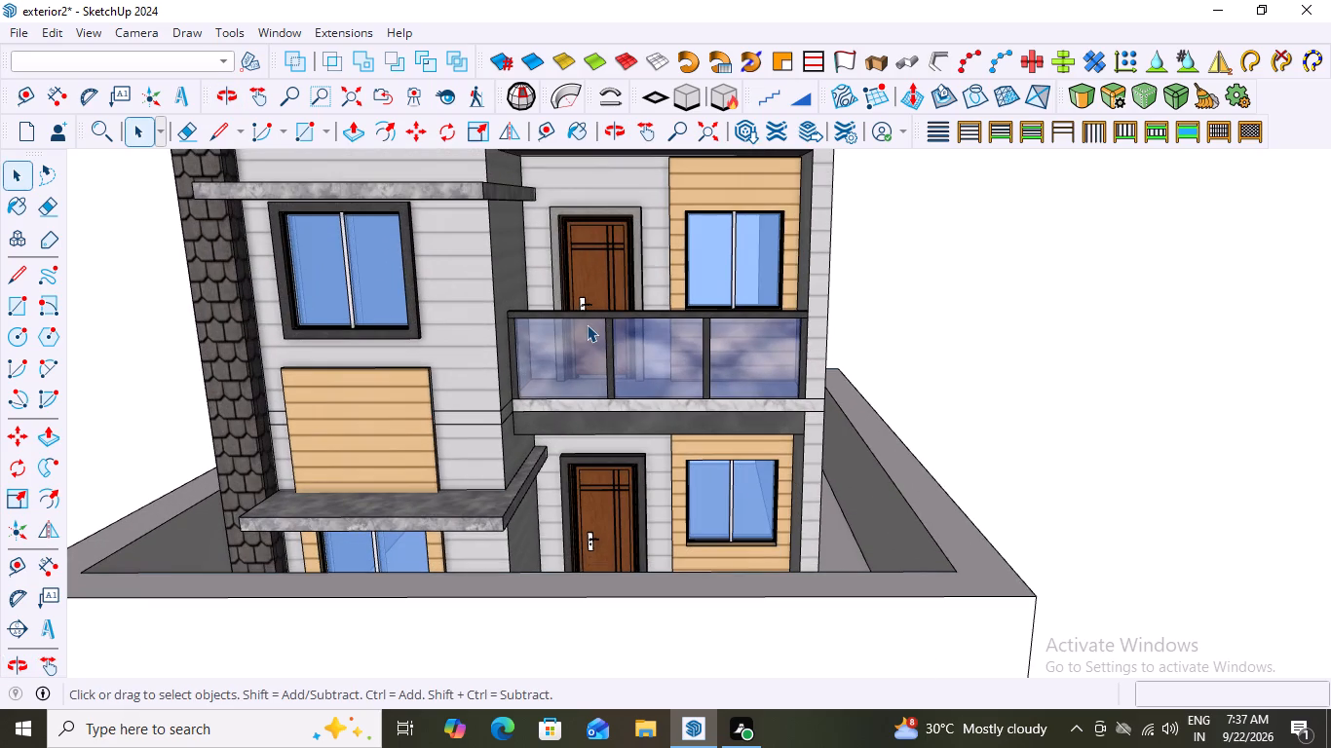
{"action": "scroll", "coordinate": [636, 299], "scroll_direction": "down", "scroll_amount": 3}
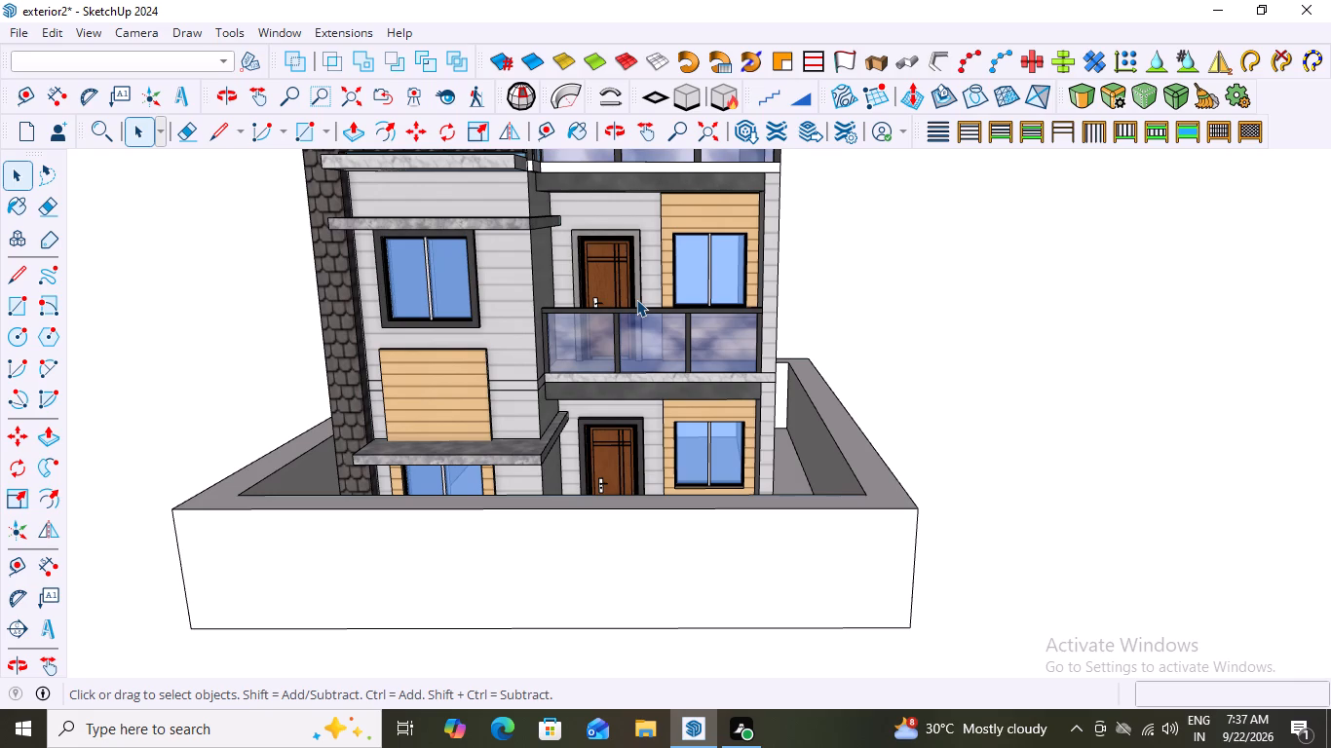
{"action": "scroll", "coordinate": [675, 412], "scroll_direction": "down", "scroll_amount": 4}
{"action": "middle_click_drag", "start_coordinate": [580, 542], "coordinate": [619, 548]}
{"action": "scroll", "coordinate": [611, 551], "scroll_direction": "up", "scroll_amount": 2}
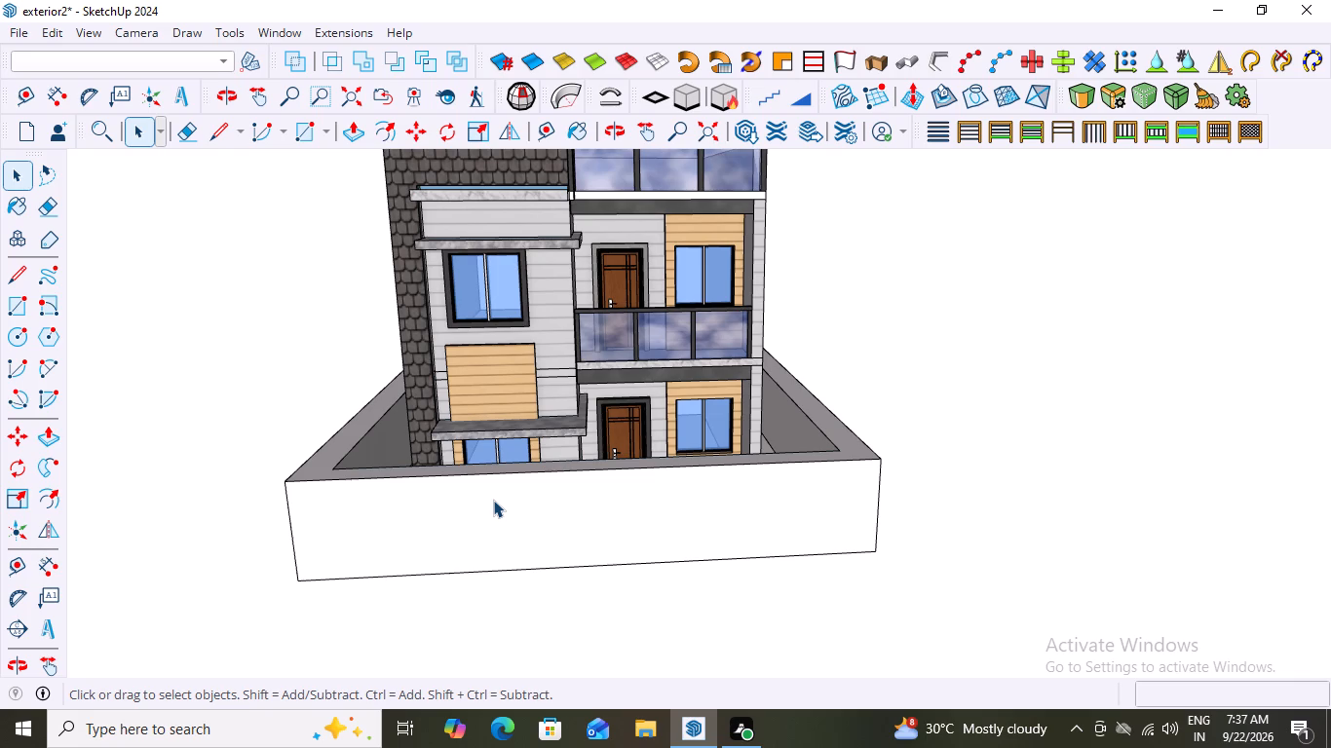
{"action": "scroll", "coordinate": [670, 520], "scroll_direction": "down", "scroll_amount": 3}
{"action": "middle_click_drag", "start_coordinate": [1045, 490], "coordinate": [1041, 496]}
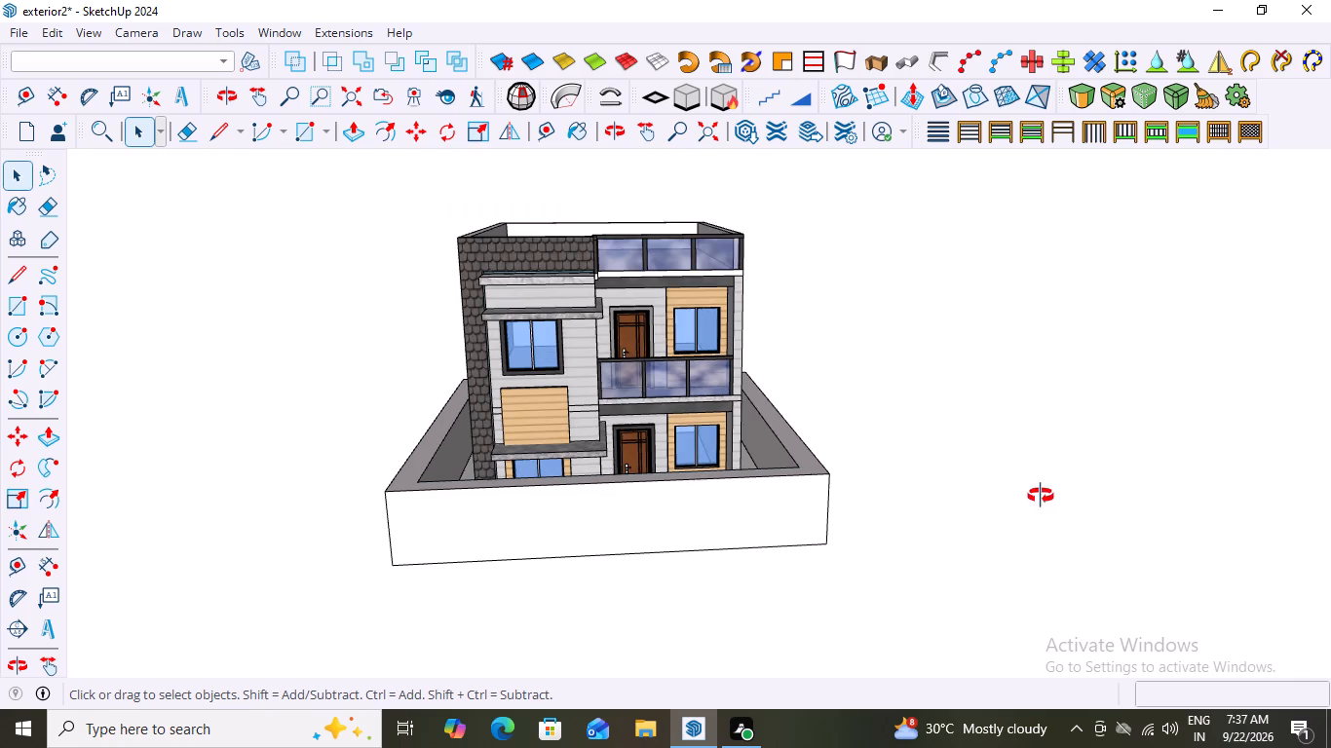
{"action": "middle_click_drag", "start_coordinate": [1041, 496], "coordinate": [1111, 476]}
{"action": "middle_click_drag", "start_coordinate": [985, 551], "coordinate": [661, 493]}
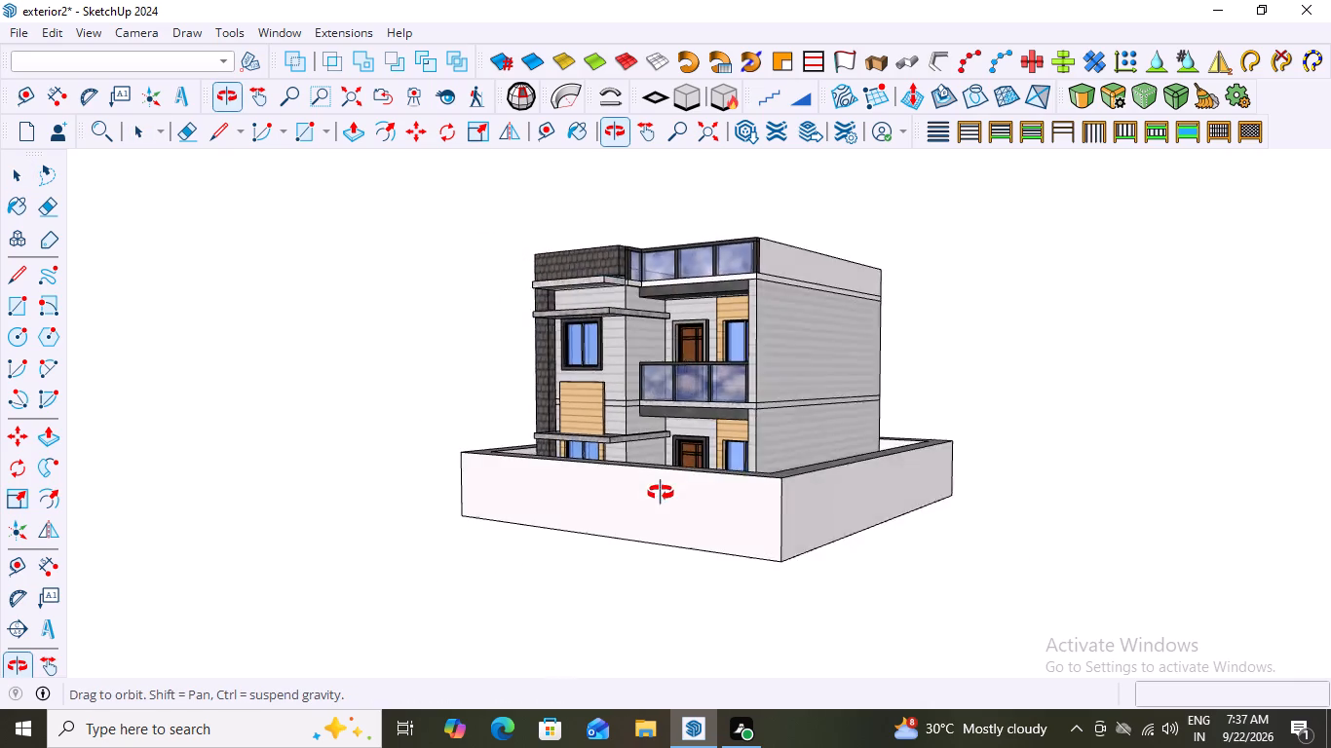
{"action": "middle_click_drag", "start_coordinate": [661, 493], "coordinate": [919, 540]}
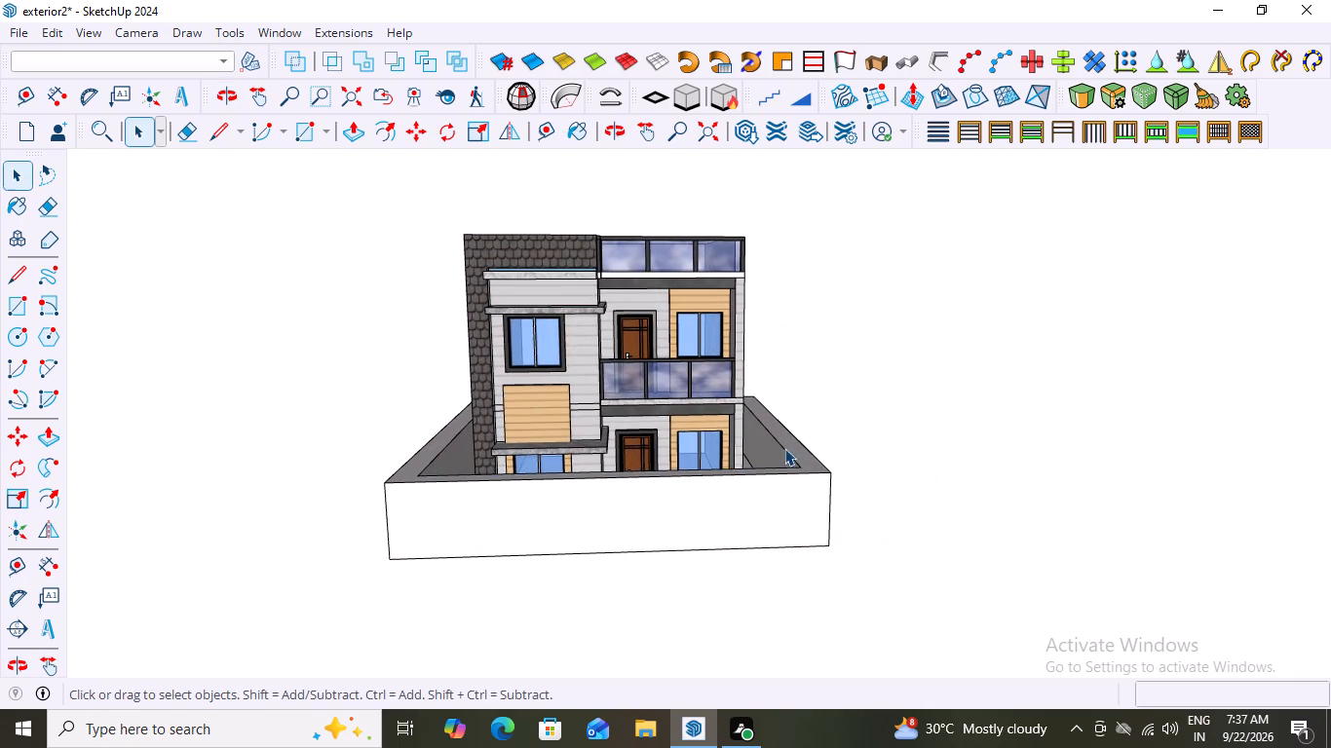
Search 3D Warehouse for "gate" models.
{"action": "left_click", "coordinate": [319, 29]}
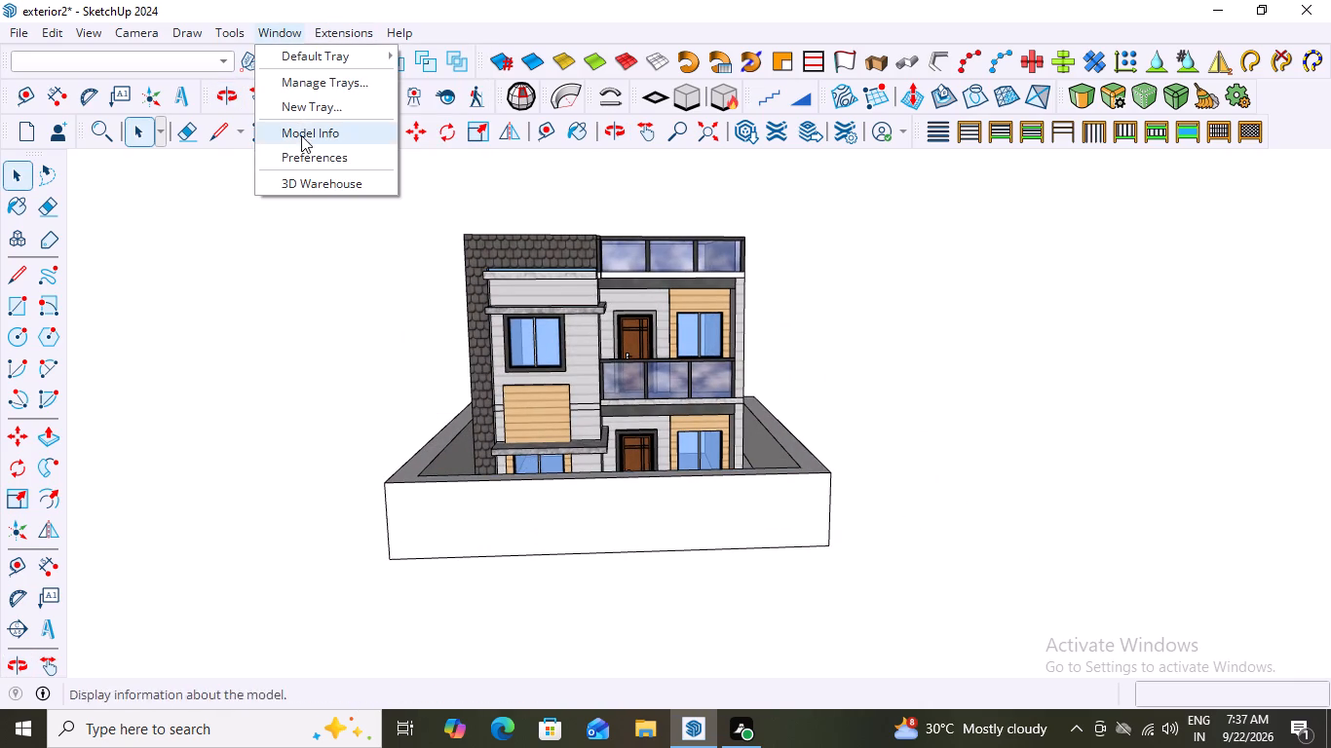
{"action": "left_click", "coordinate": [304, 184]}
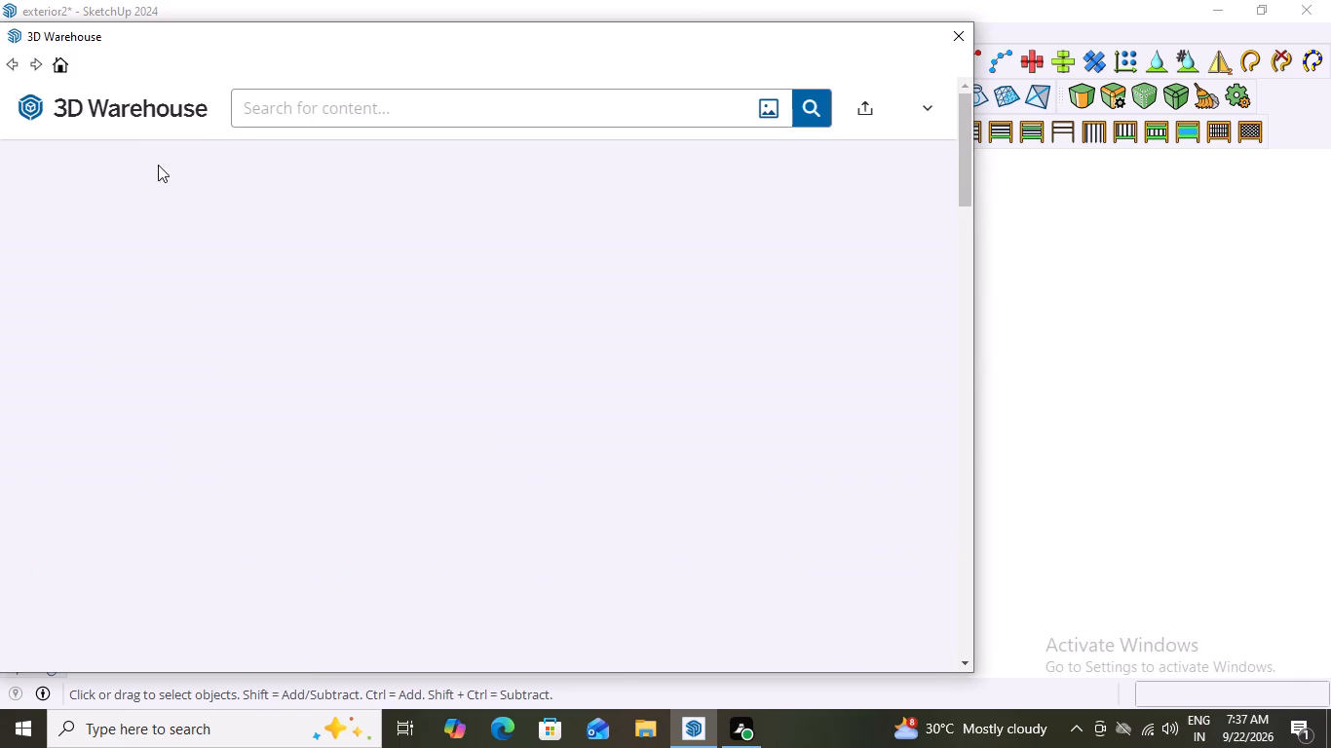
{"action": "left_click", "coordinate": [405, 107]}
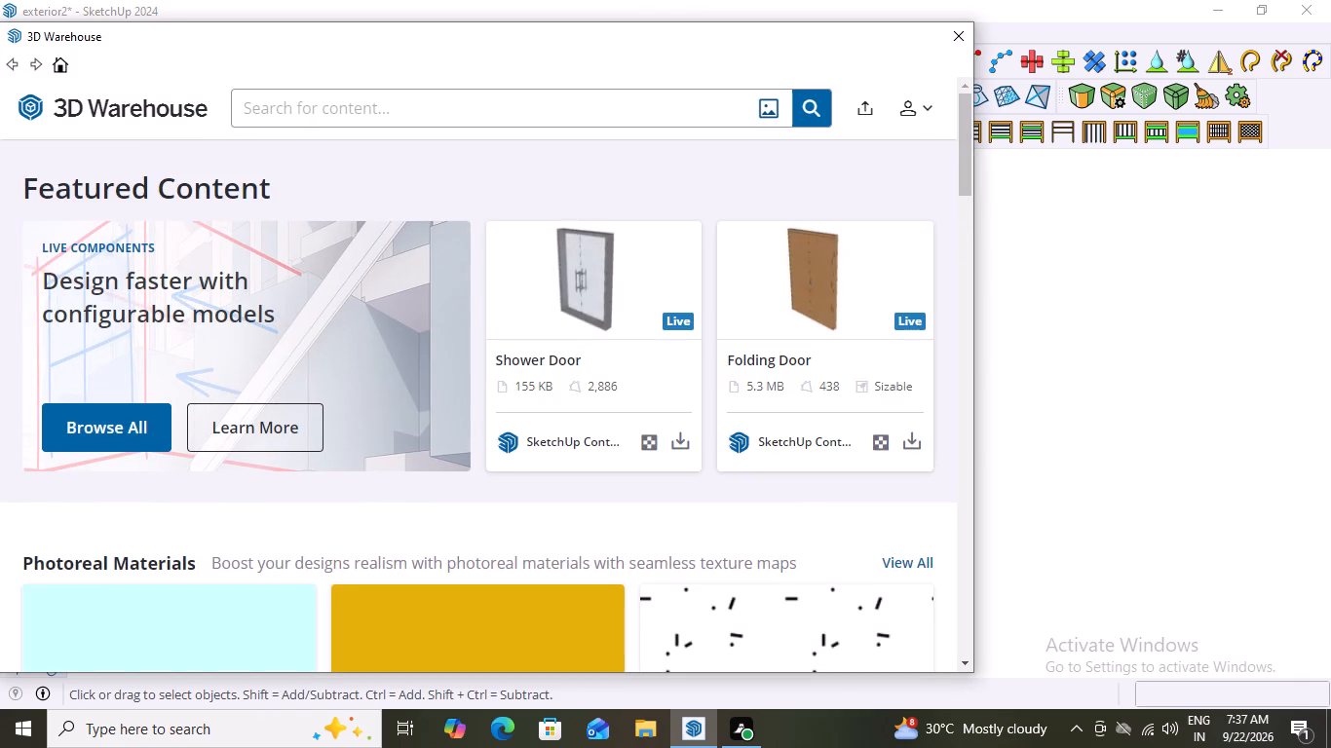
{"action": "type", "text": "gate"}
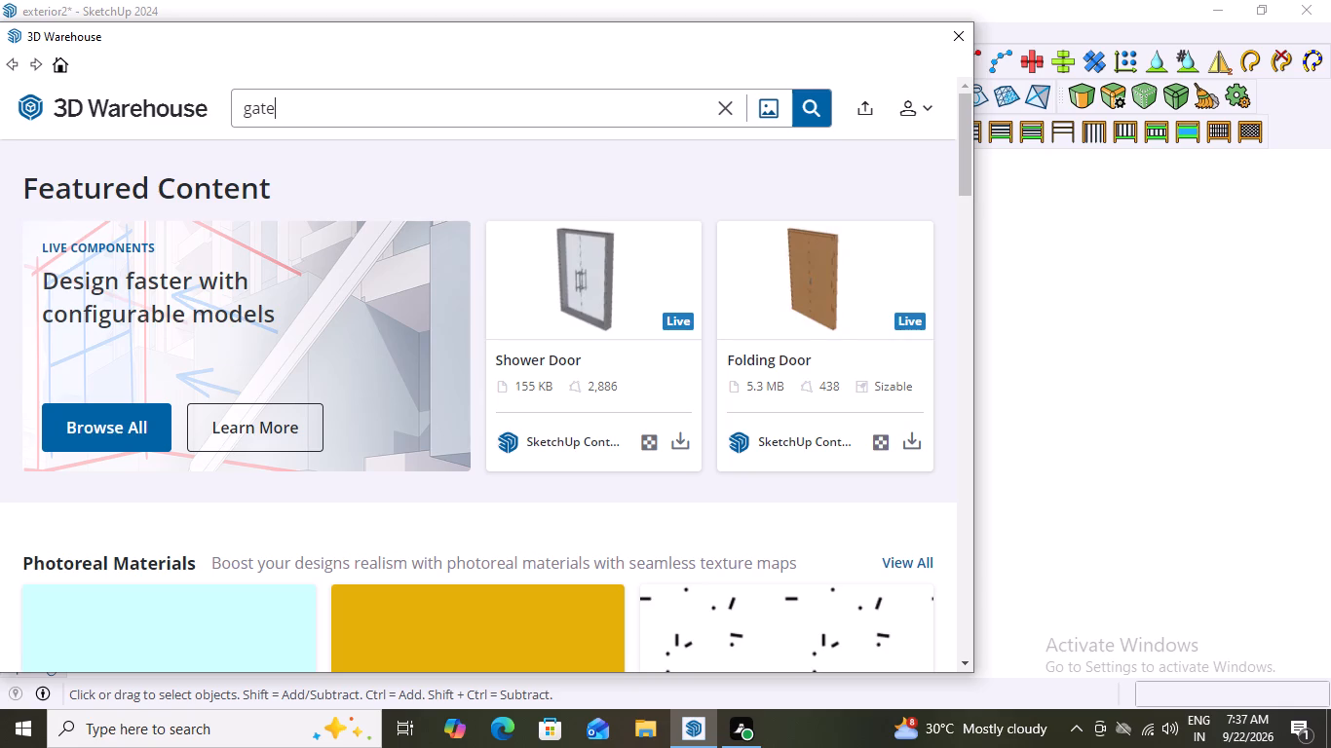
{"action": "left_click", "coordinate": [818, 100]}
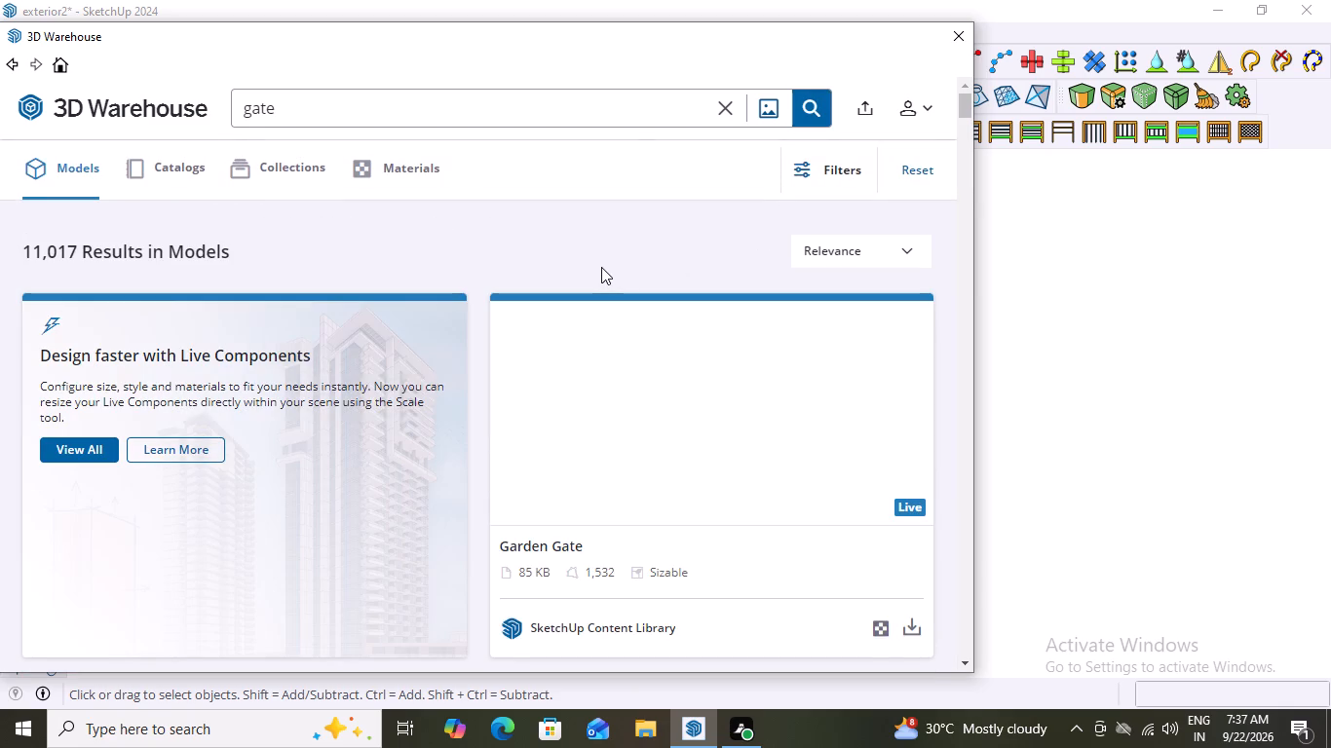
Browse the gate search results to compare designs and pick a gate suited to the house's compound wall.
{"action": "scroll", "coordinate": [601, 267], "scroll_direction": "down", "scroll_amount": 6}
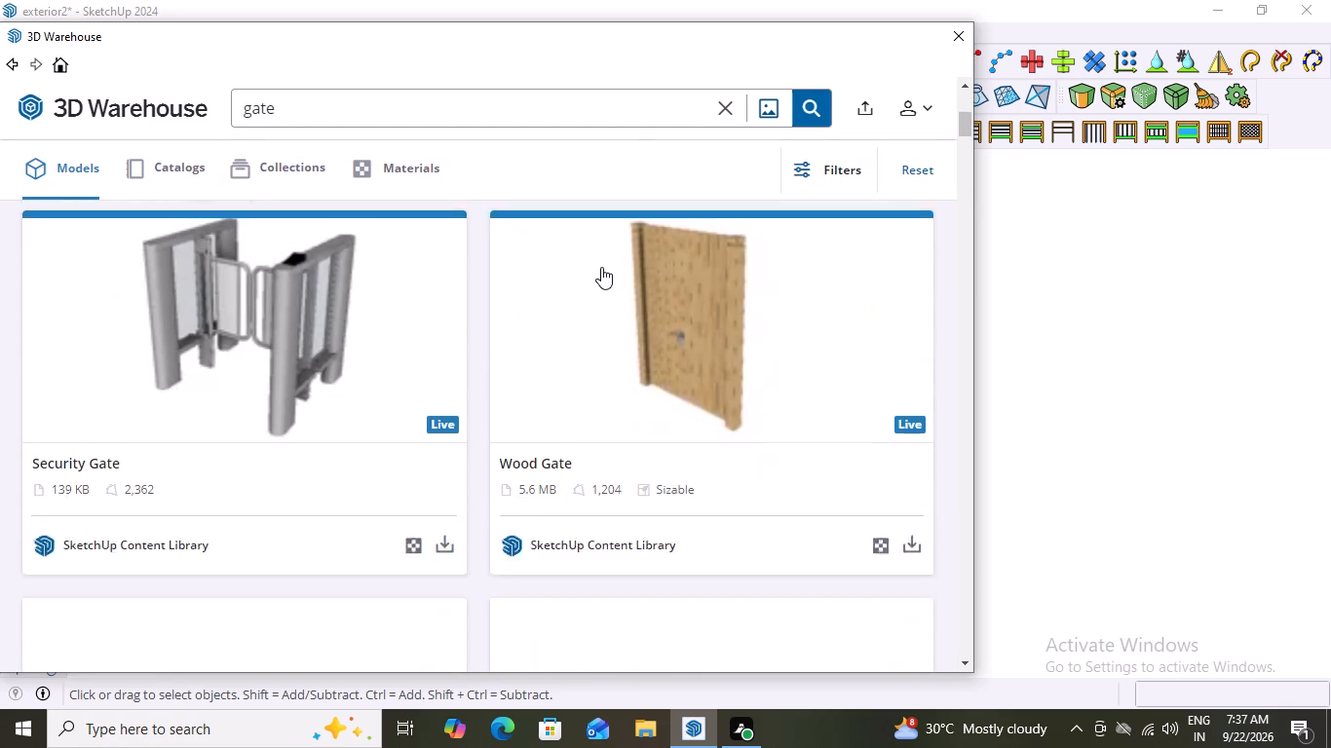
{"action": "scroll", "coordinate": [601, 267], "scroll_direction": "down", "scroll_amount": 7}
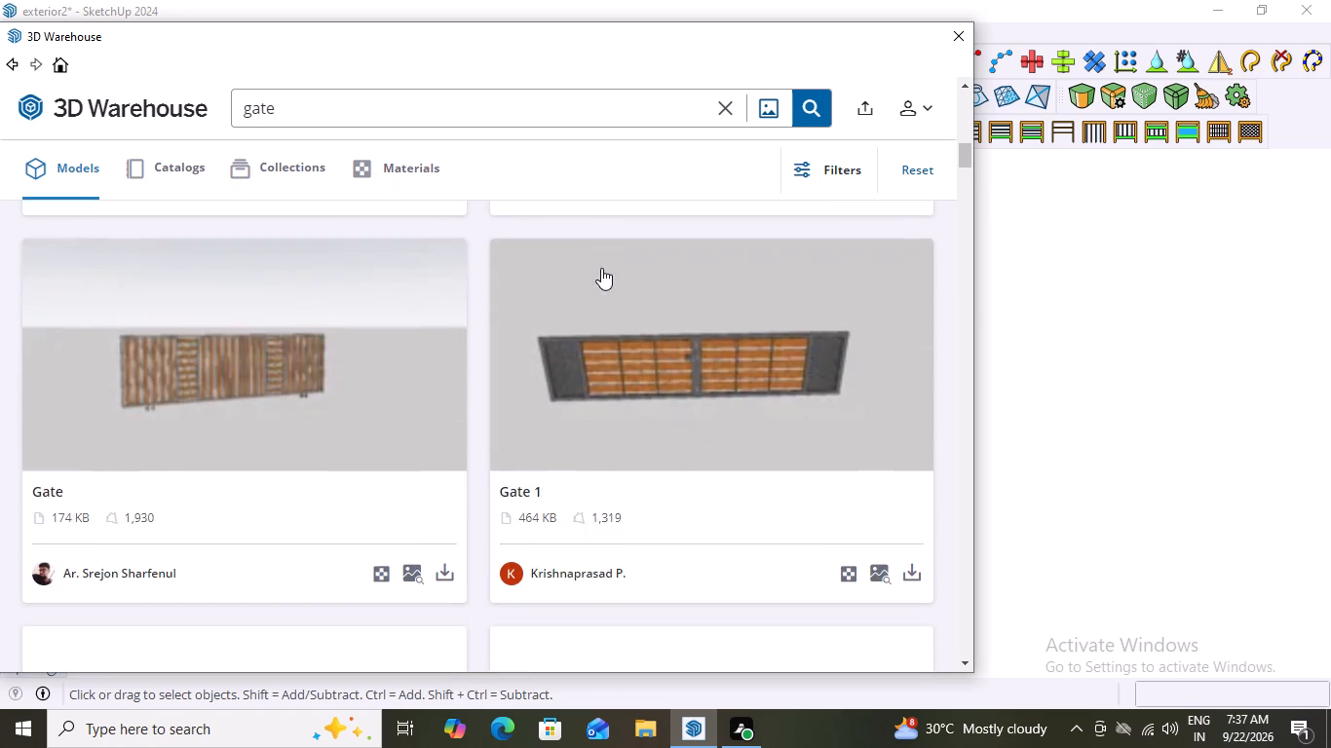
{"action": "scroll", "coordinate": [601, 268], "scroll_direction": "down", "scroll_amount": 8}
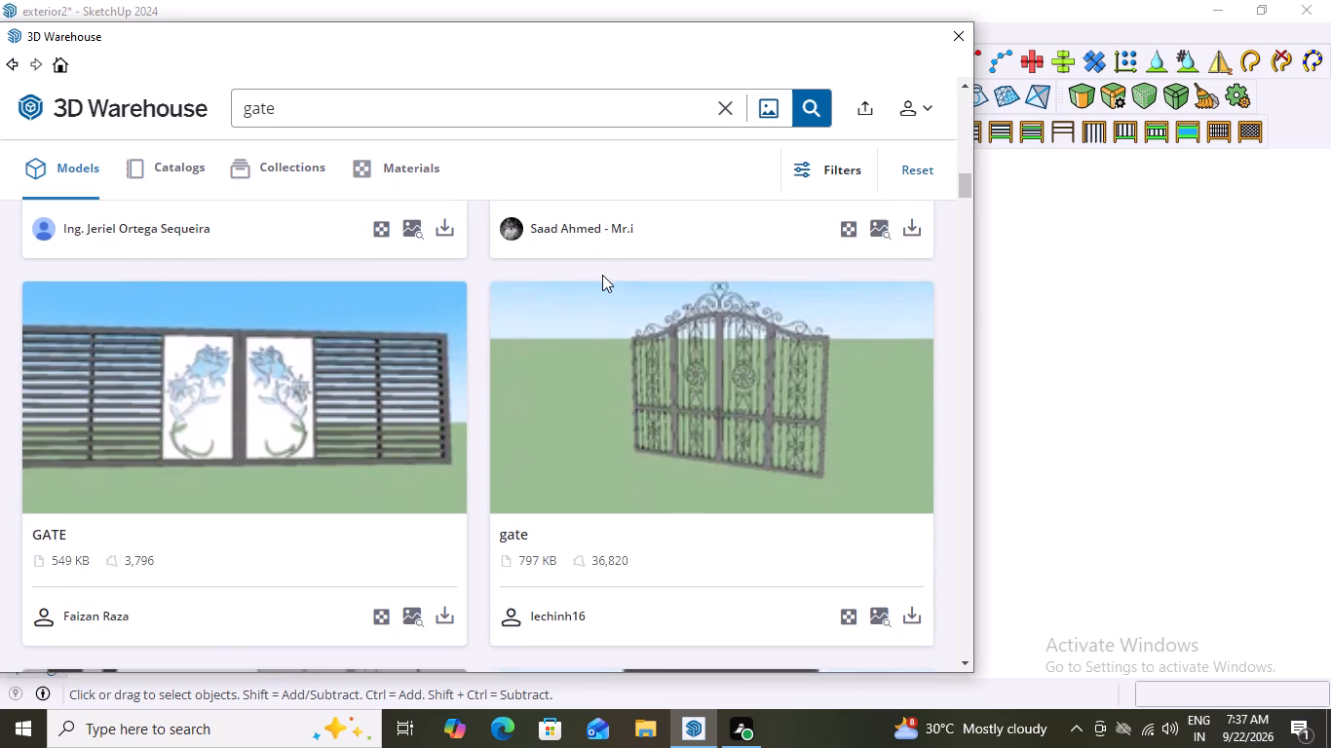
{"action": "scroll", "coordinate": [602, 275], "scroll_direction": "down", "scroll_amount": 7}
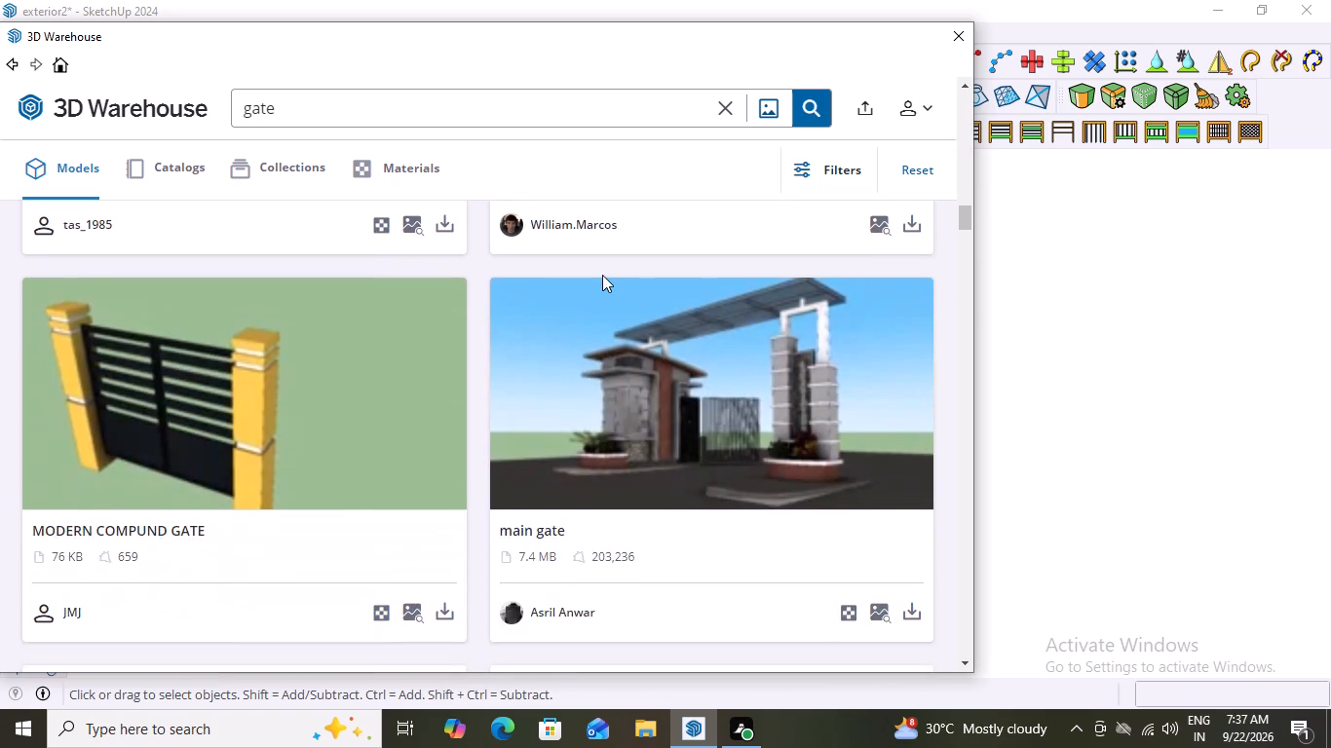
{"action": "scroll", "coordinate": [602, 275], "scroll_direction": "down", "scroll_amount": 7}
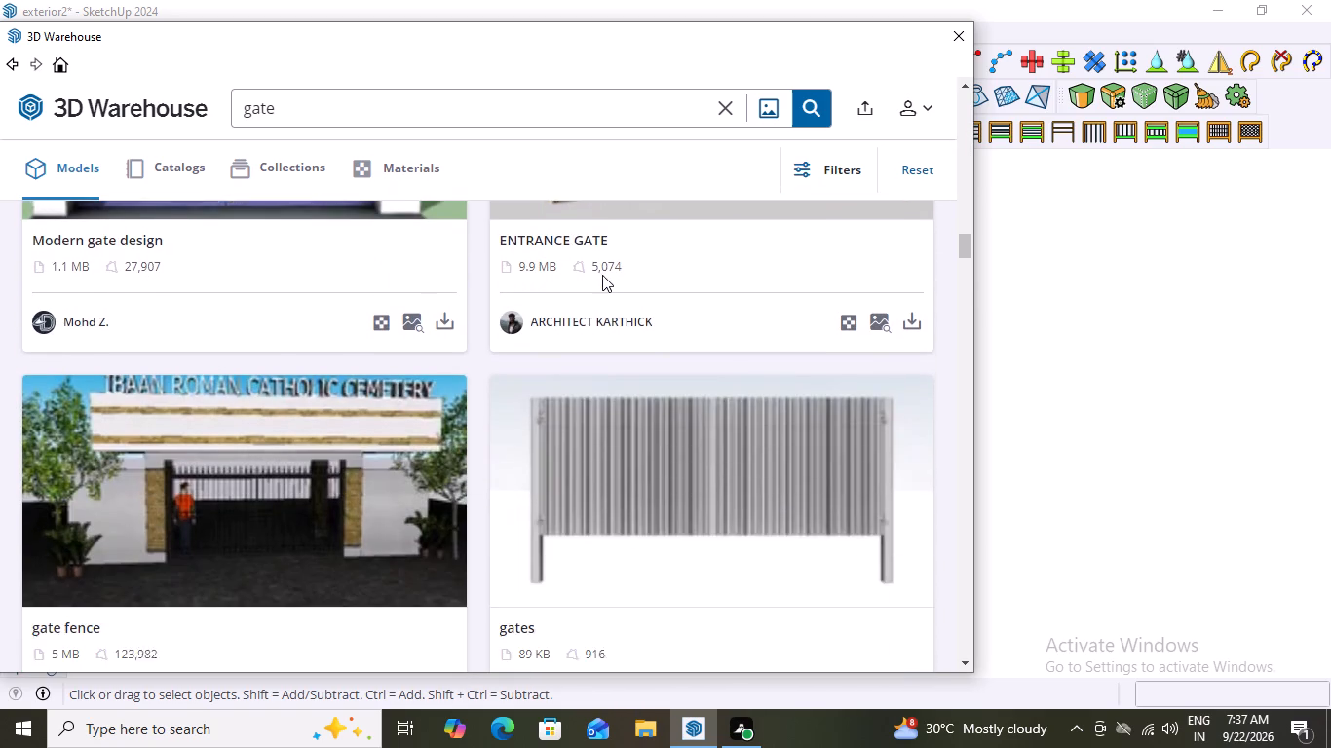
{"action": "scroll", "coordinate": [602, 275], "scroll_direction": "down", "scroll_amount": 5}
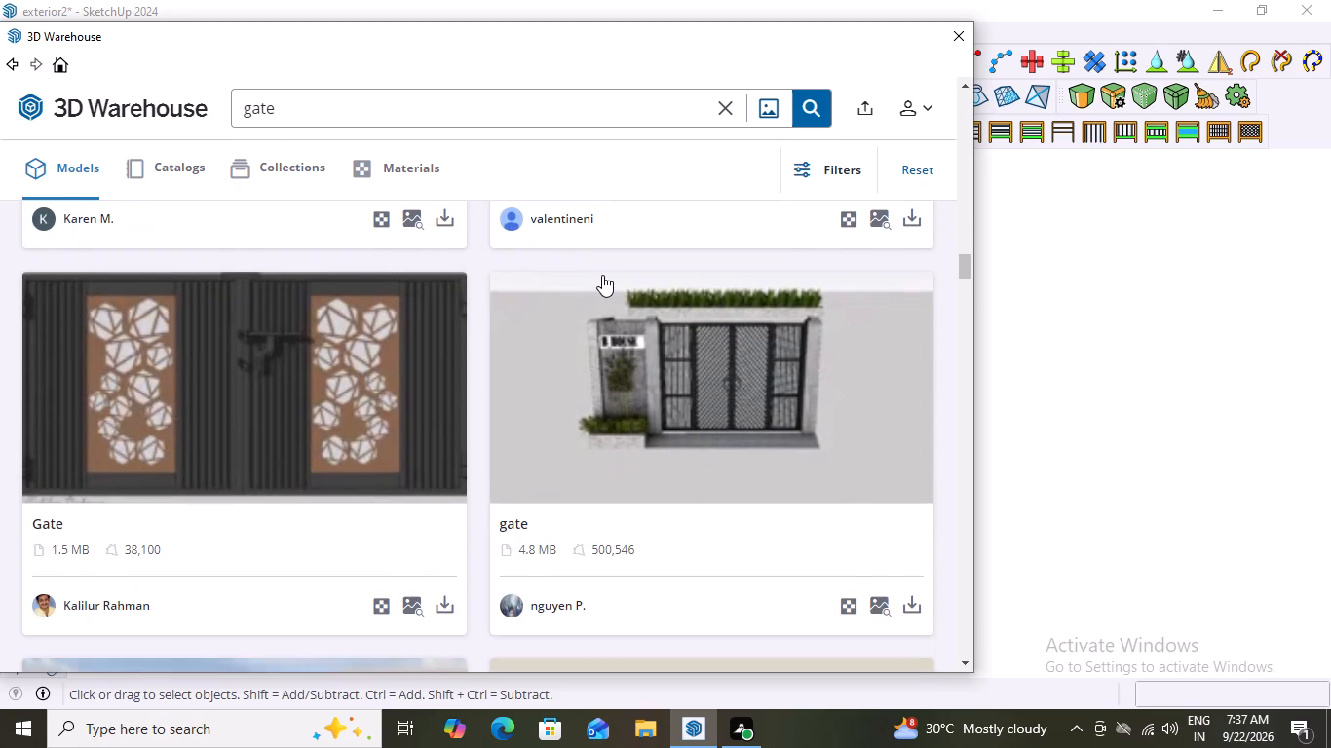
{"action": "scroll", "coordinate": [709, 322], "scroll_direction": "up", "scroll_amount": 2}
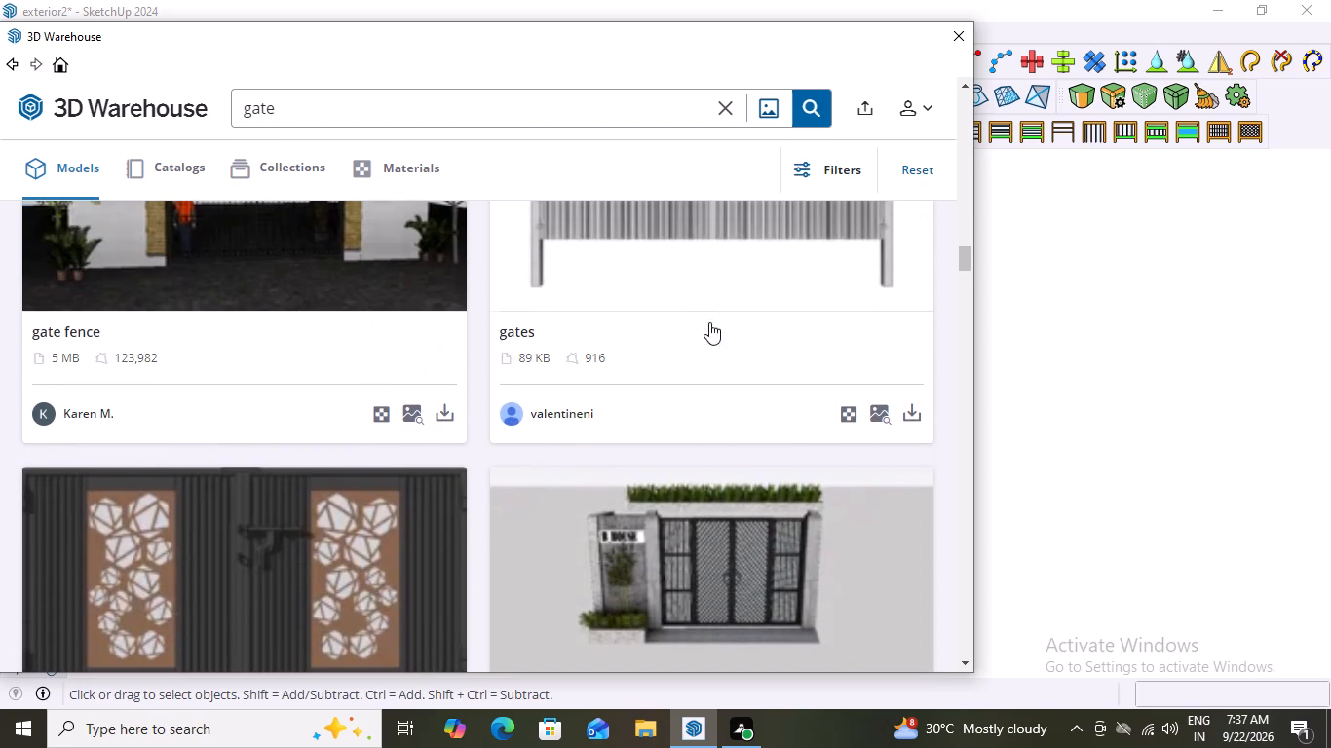
{"action": "scroll", "coordinate": [733, 498], "scroll_direction": "down", "scroll_amount": 6}
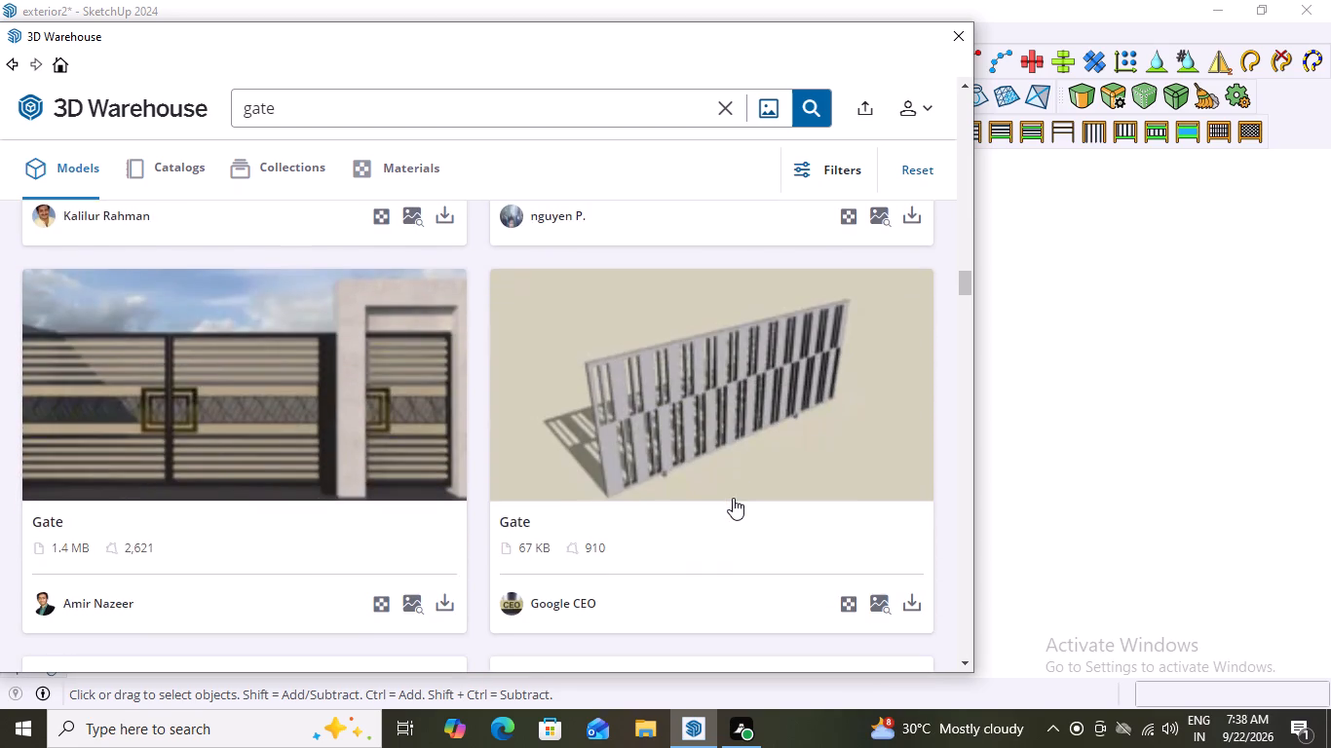
{"action": "scroll", "coordinate": [733, 495], "scroll_direction": "down", "scroll_amount": 7}
{"action": "scroll", "coordinate": [739, 492], "scroll_direction": "up", "scroll_amount": 6}
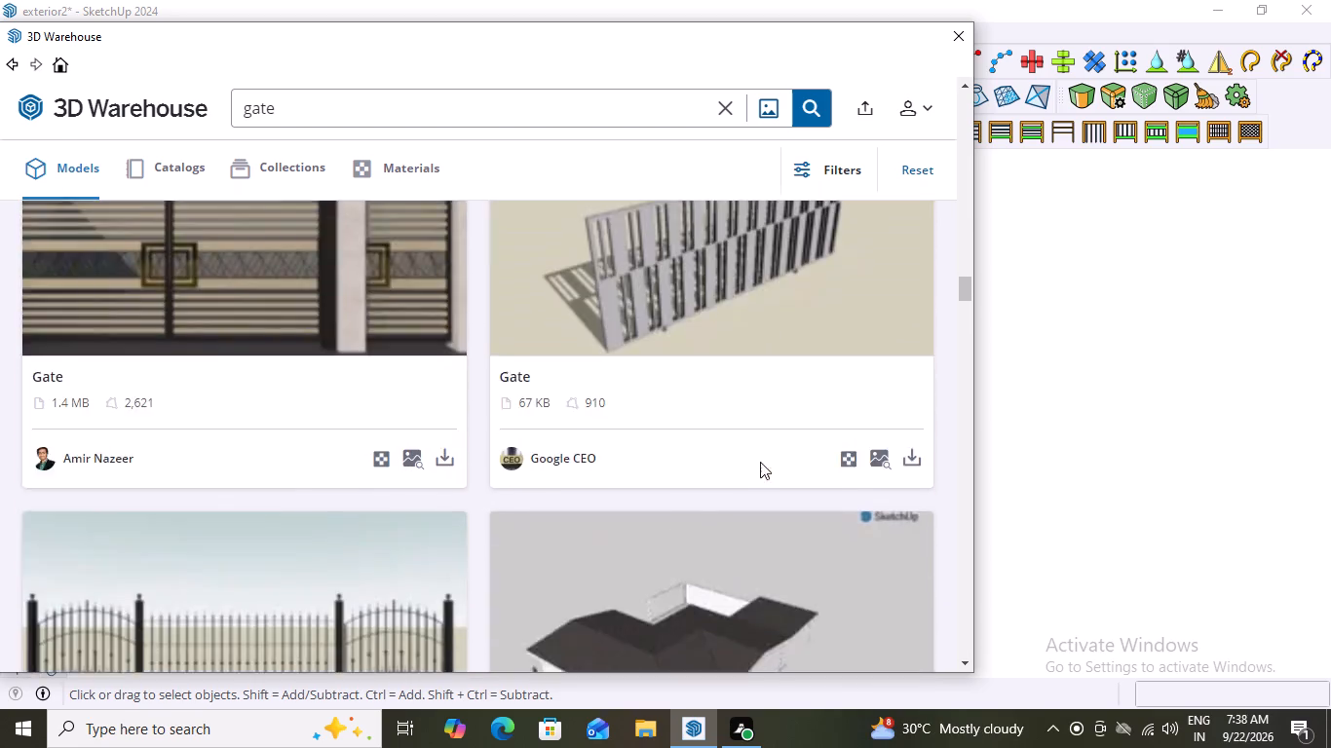
{"action": "scroll", "coordinate": [760, 462], "scroll_direction": "up", "scroll_amount": 9}
{"action": "scroll", "coordinate": [845, 548], "scroll_direction": "down", "scroll_amount": 3}
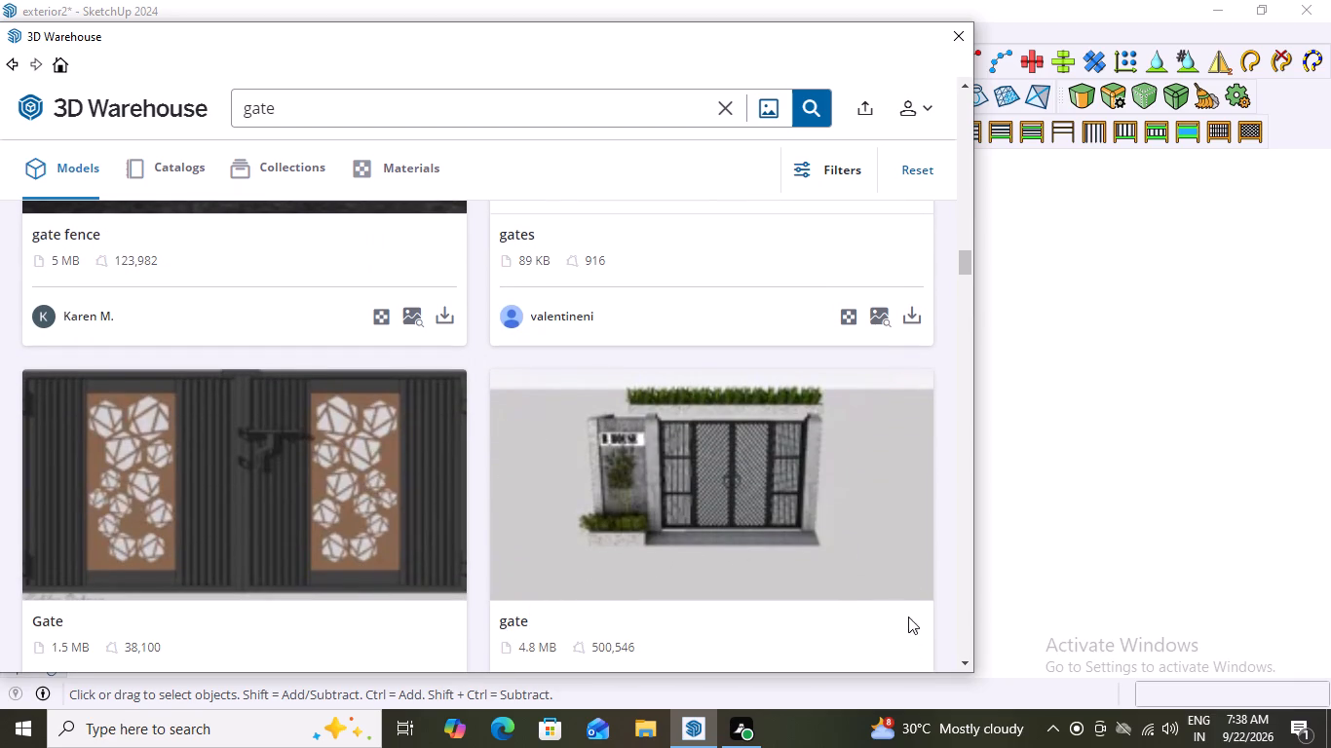
{"action": "scroll", "coordinate": [864, 519], "scroll_direction": "down", "scroll_amount": 2}
Try to download the gate with the B HOUSE sign, watch the video for 5 more downloads, and decline the subscription.
{"action": "left_click", "coordinate": [914, 508]}
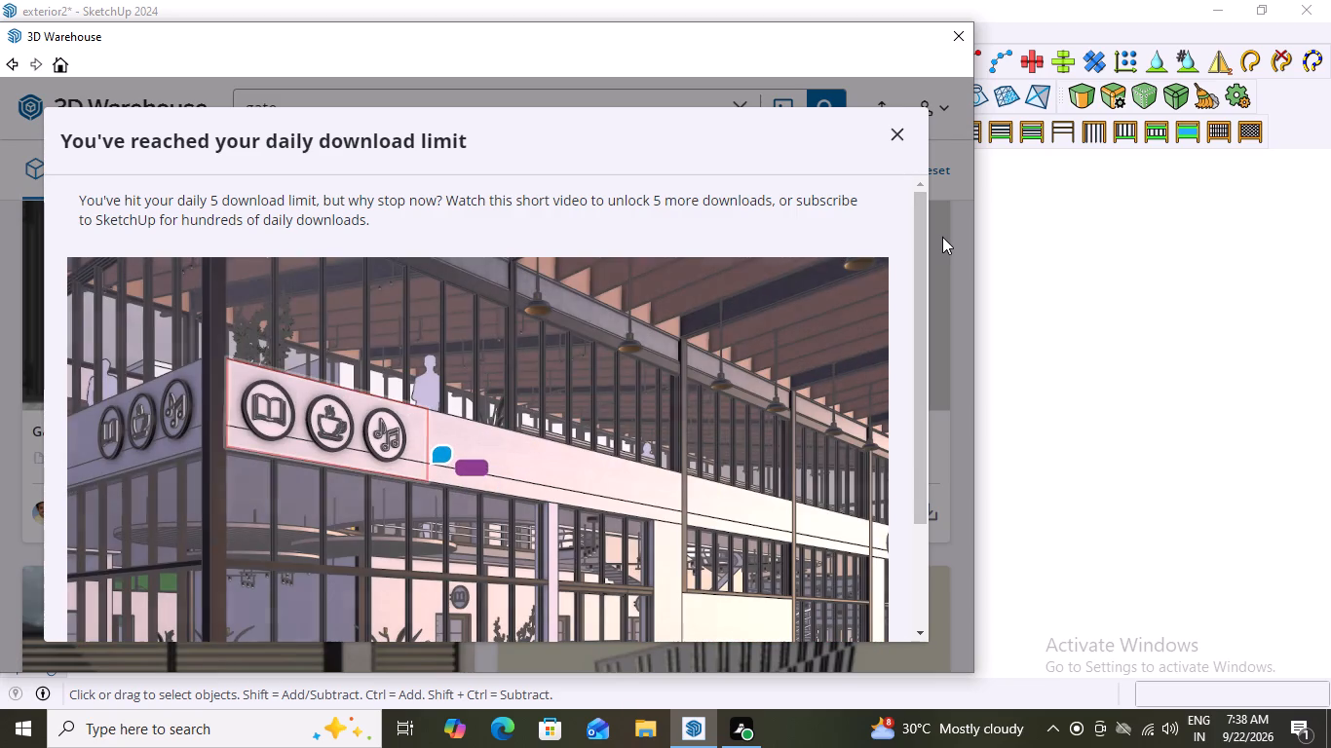
{"action": "scroll", "coordinate": [804, 265], "scroll_direction": "down", "scroll_amount": 4}
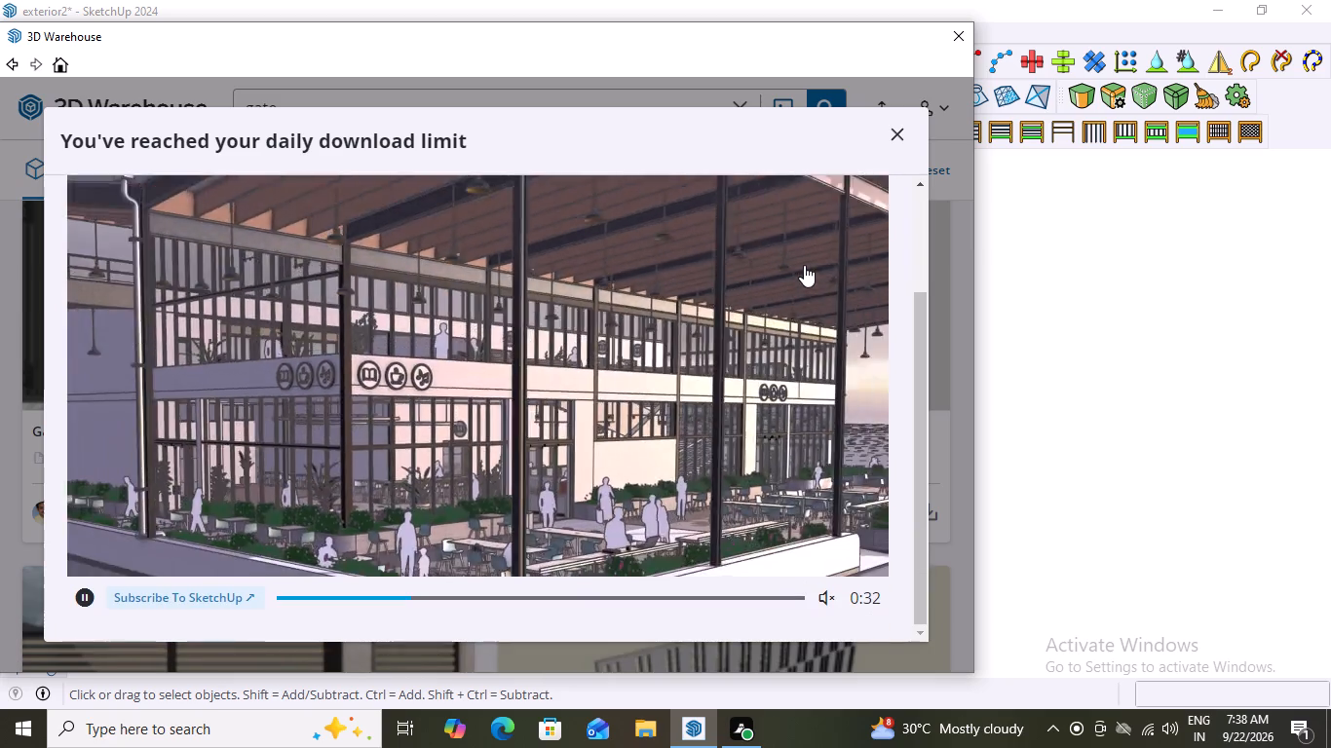
{"action": "scroll", "coordinate": [804, 265], "scroll_direction": "down", "scroll_amount": 3}
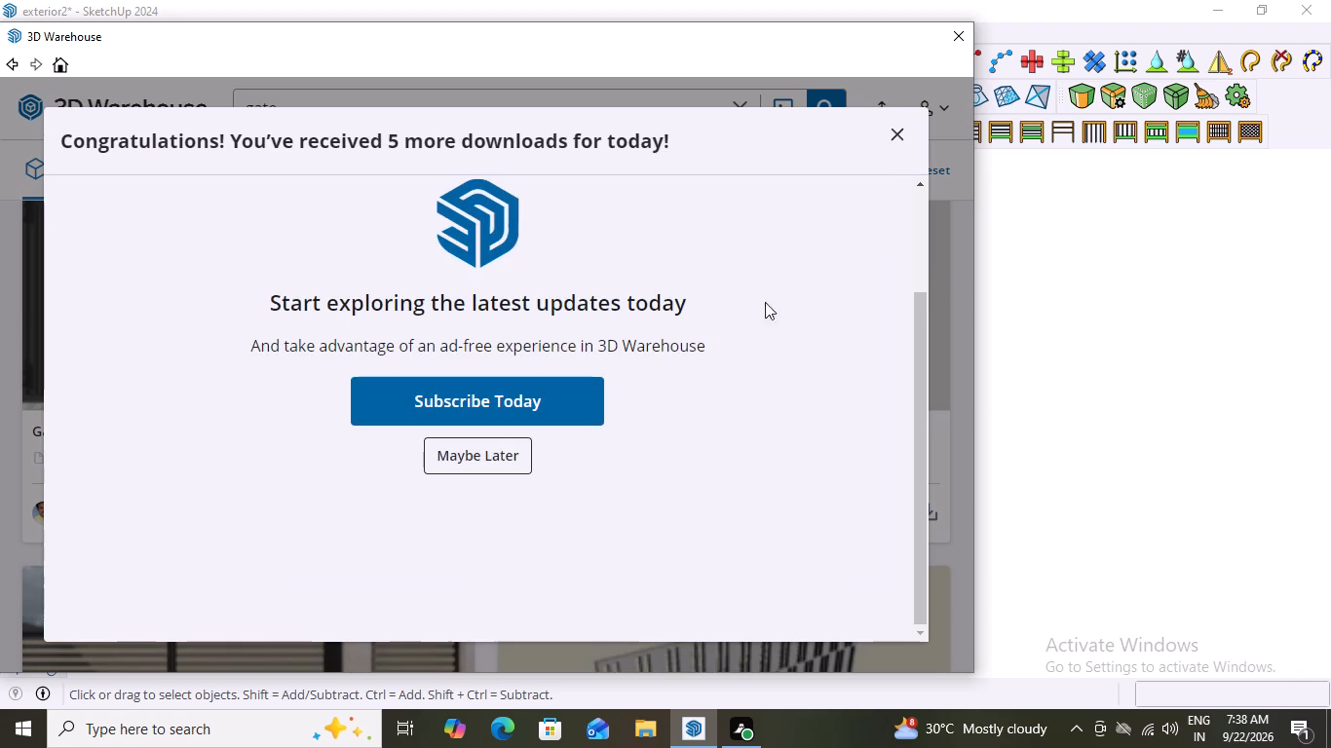
{"action": "left_click", "coordinate": [467, 452]}
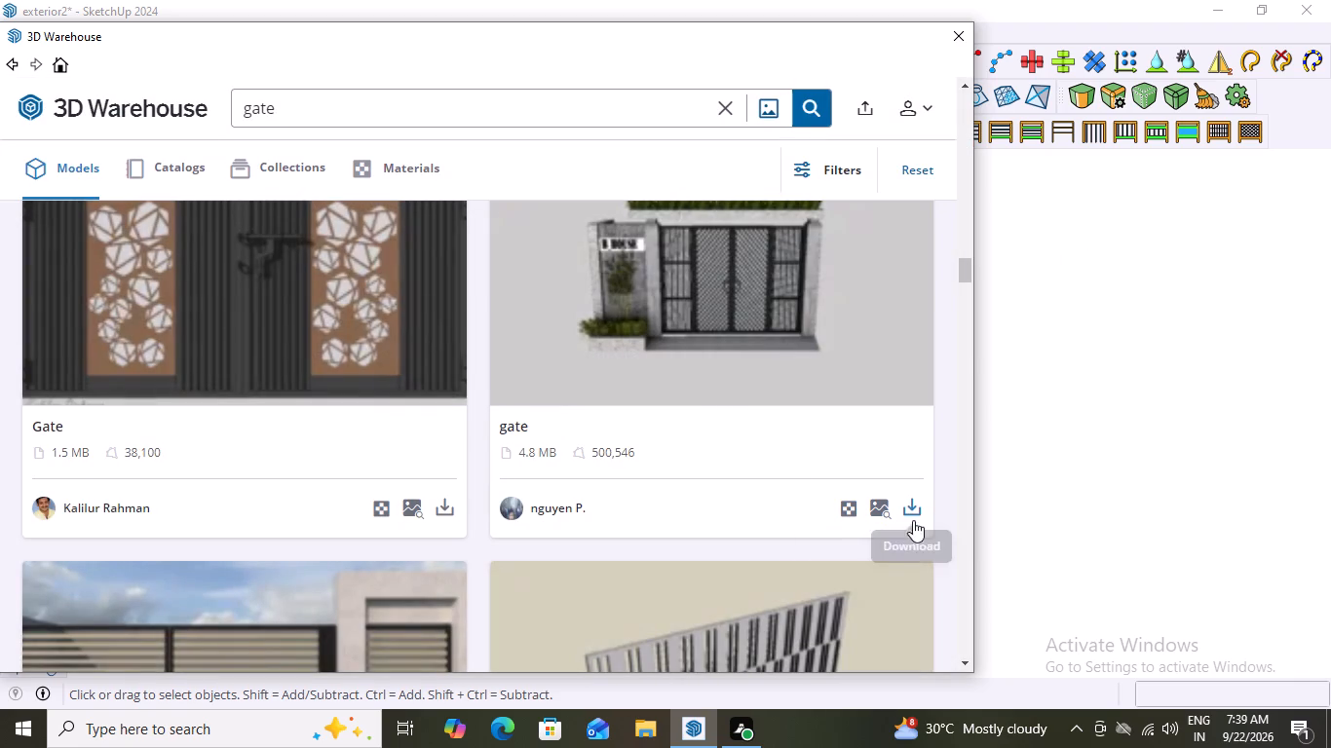
Load the B HOUSE gate directly into the model and place it in the empty space beside the house.
{"action": "left_click", "coordinate": [911, 512]}
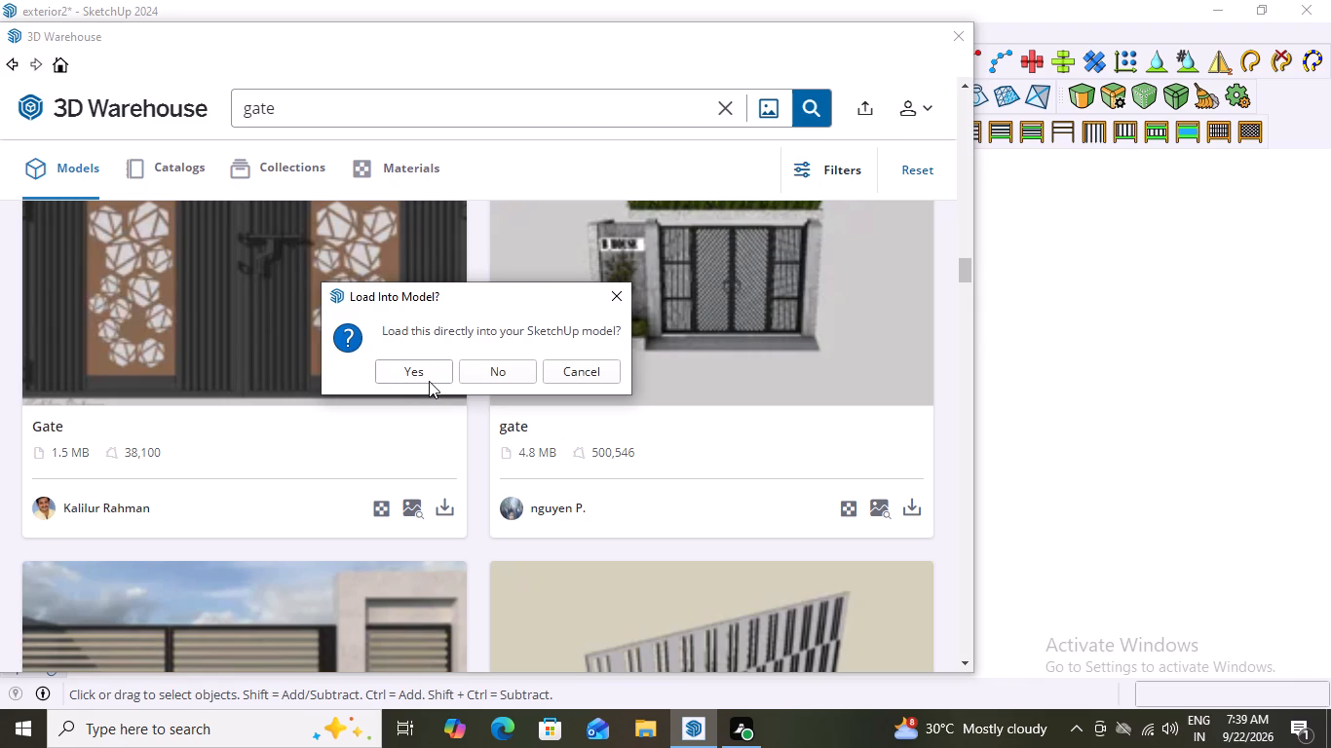
{"action": "left_click", "coordinate": [415, 369]}
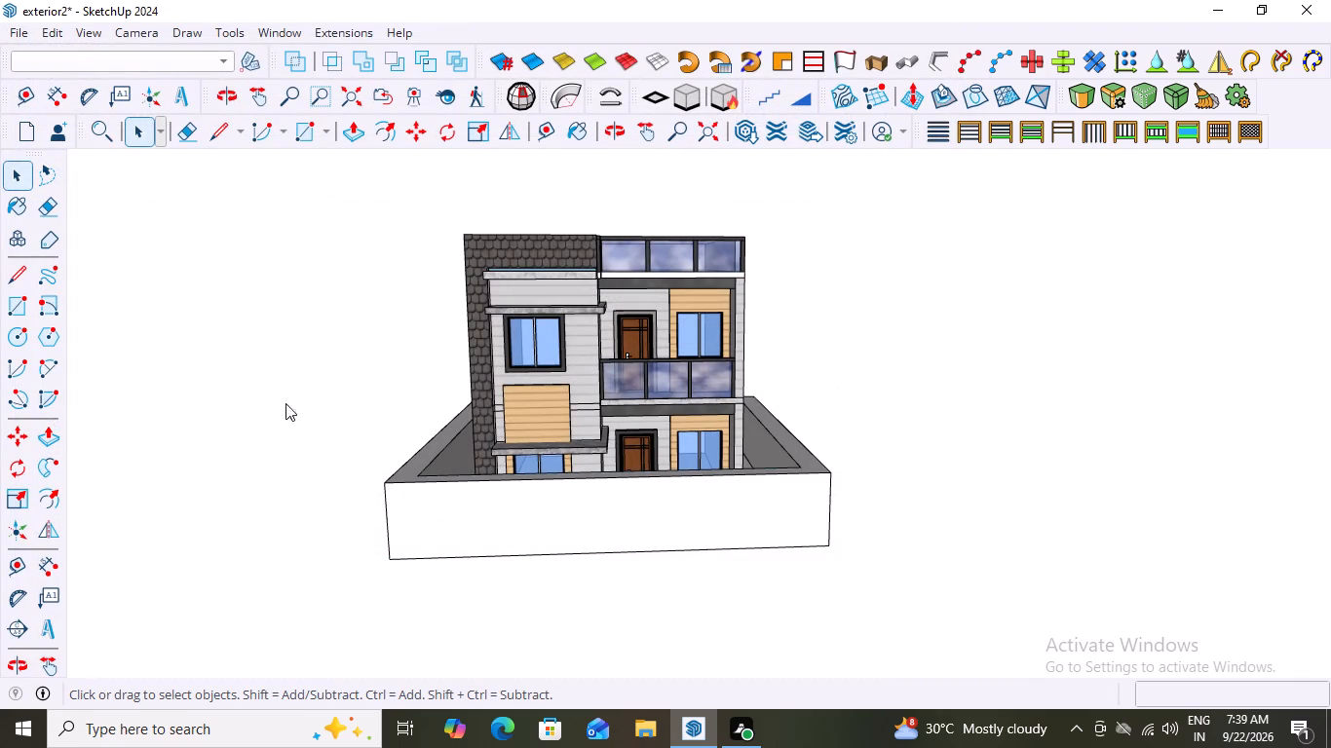
{"action": "scroll", "coordinate": [280, 431], "scroll_direction": "down", "scroll_amount": 8}
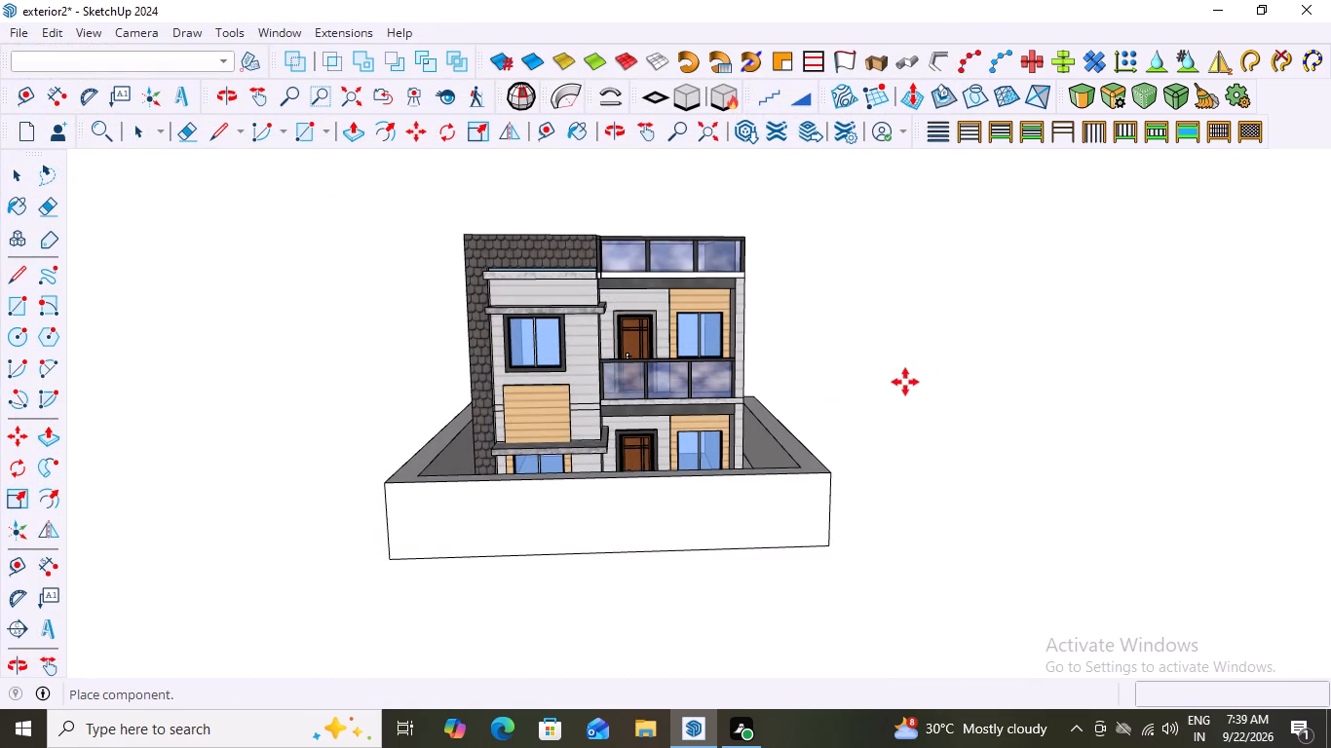
{"action": "left_click", "coordinate": [932, 374]}
Deselect the placed gate and examine its size beside the house, then its door panels, pillars and planters up close.
{"action": "scroll", "coordinate": [1069, 375], "scroll_direction": "up", "scroll_amount": 2}
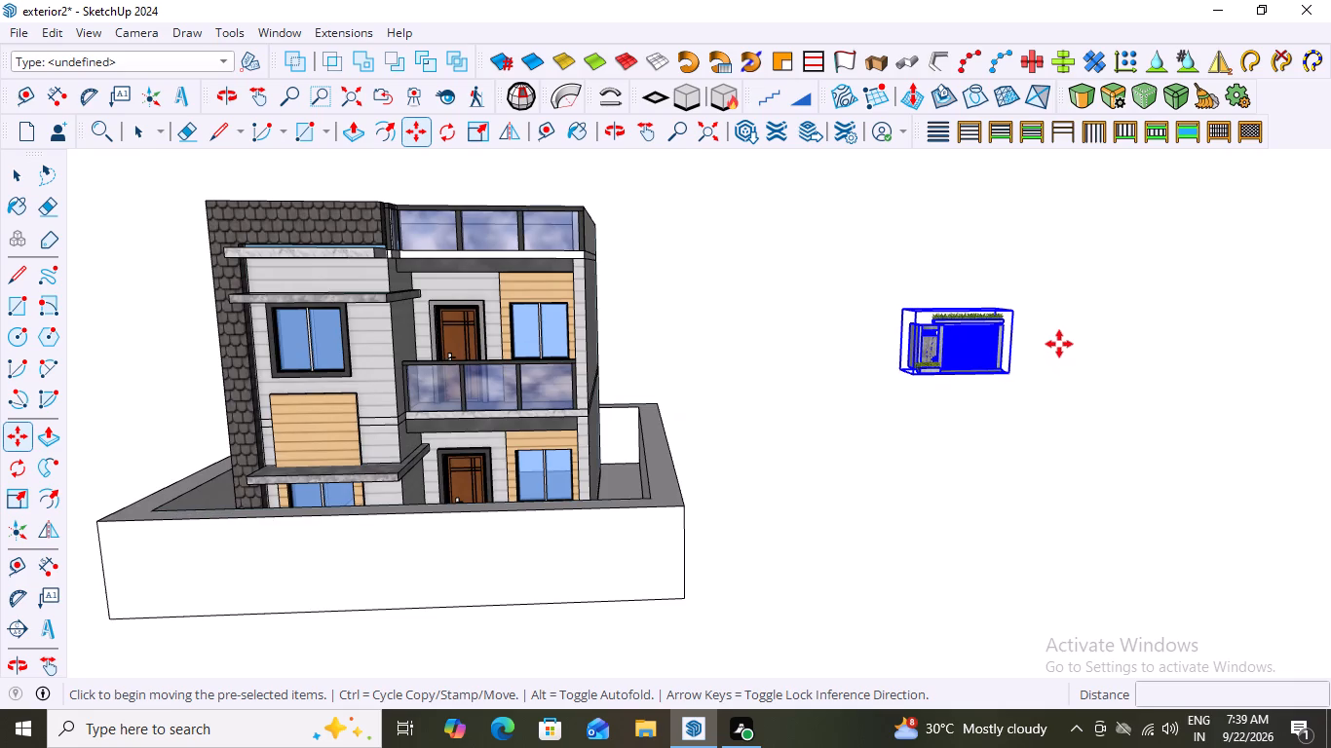
{"action": "scroll", "coordinate": [1059, 339], "scroll_direction": "up", "scroll_amount": 14}
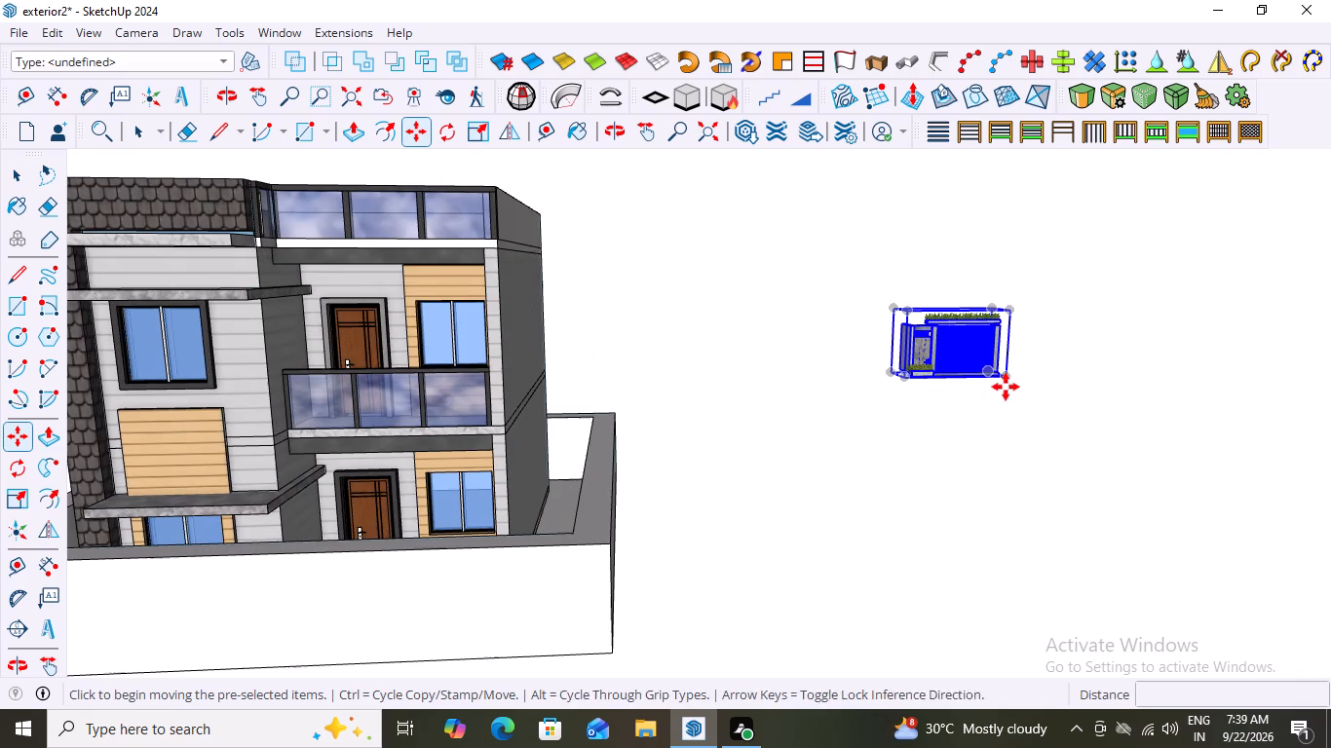
{"action": "key", "text": "space"}
{"action": "scroll", "coordinate": [972, 322], "scroll_direction": "up", "scroll_amount": 12}
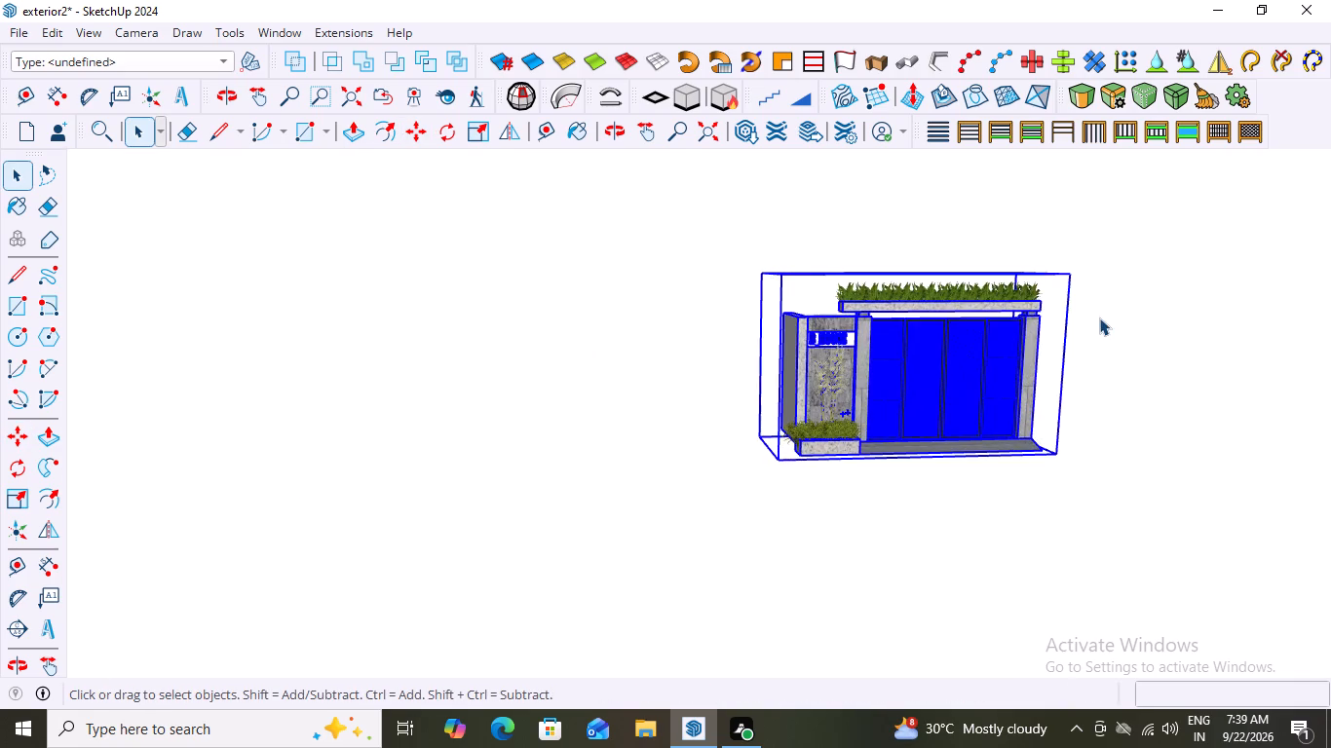
{"action": "left_click", "coordinate": [1111, 316]}
{"action": "scroll", "coordinate": [955, 373], "scroll_direction": "down", "scroll_amount": 17}
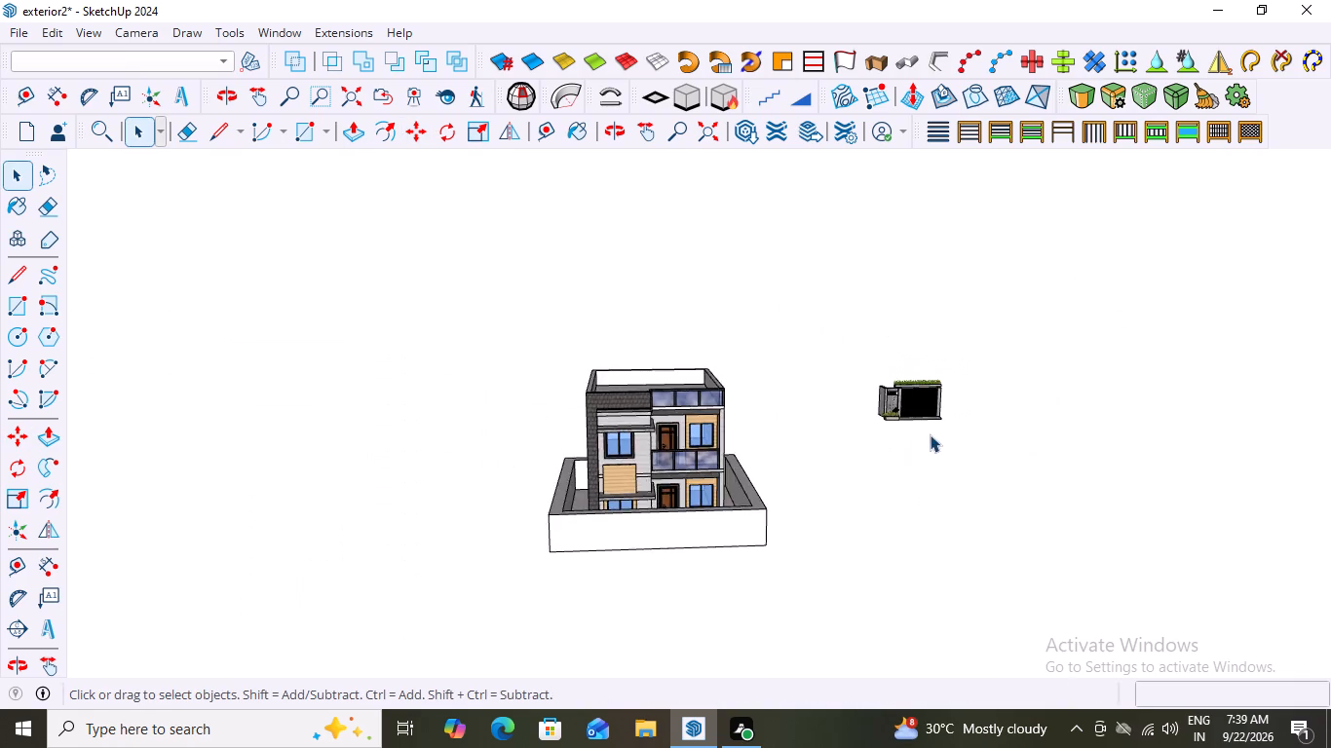
{"action": "scroll", "coordinate": [927, 426], "scroll_direction": "up", "scroll_amount": 15}
{"action": "middle_click_drag", "start_coordinate": [905, 396], "coordinate": [851, 461]}
{"action": "scroll", "coordinate": [970, 348], "scroll_direction": "up", "scroll_amount": 13}
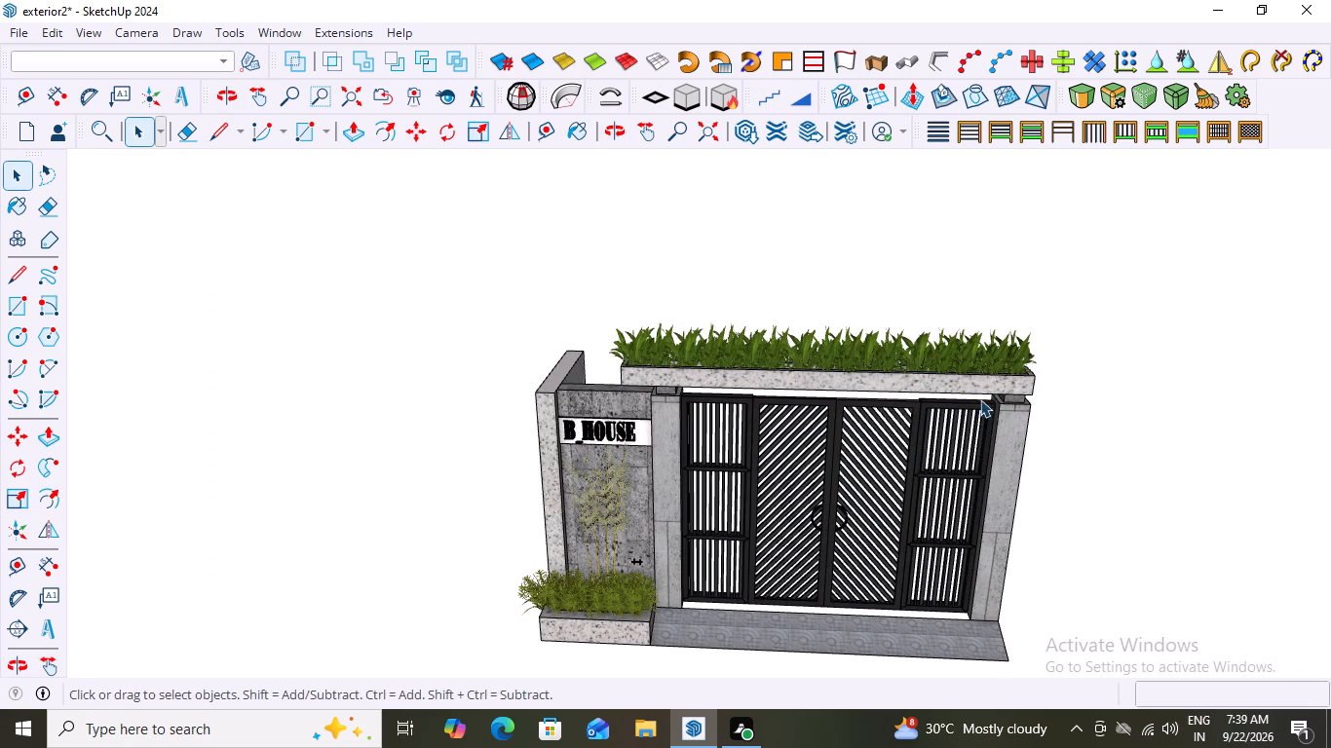
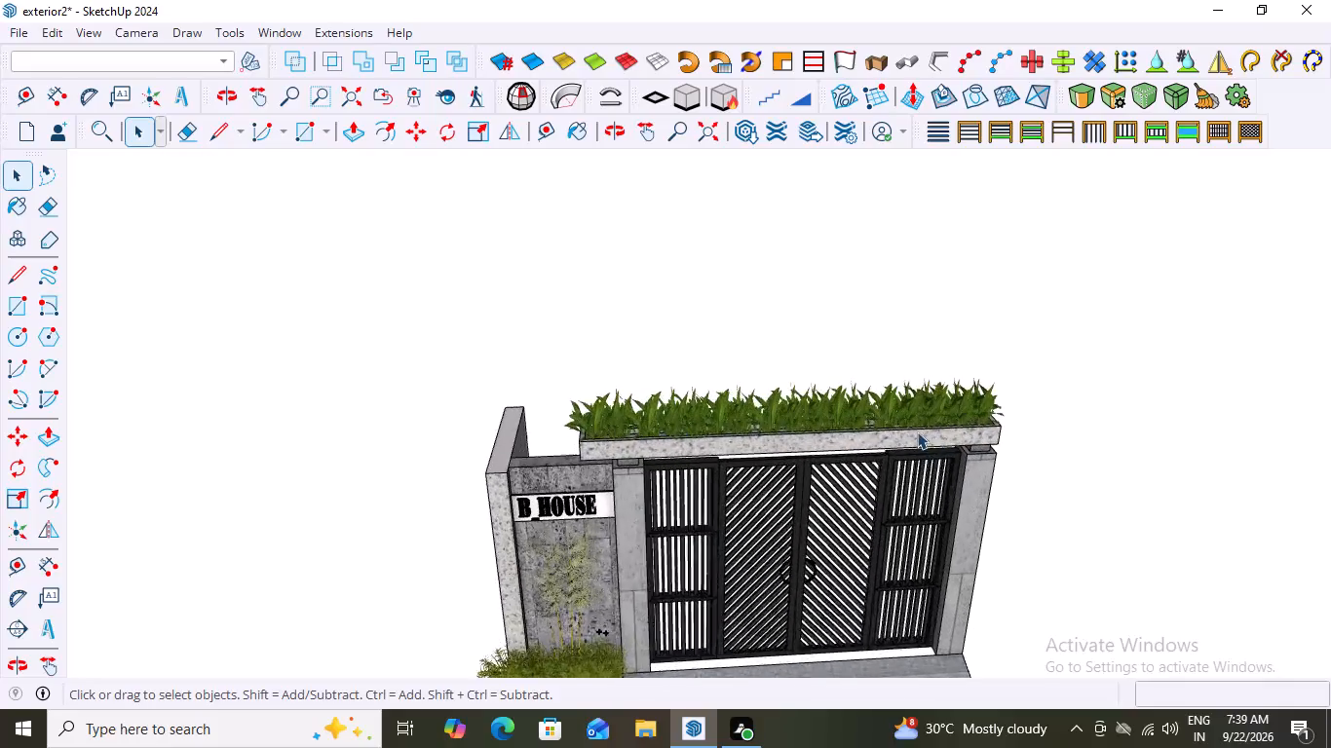
Open the gate group and the plant-filled concrete trough above its doors for editing.
{"action": "scroll", "coordinate": [853, 399], "scroll_direction": "down", "scroll_amount": 7}
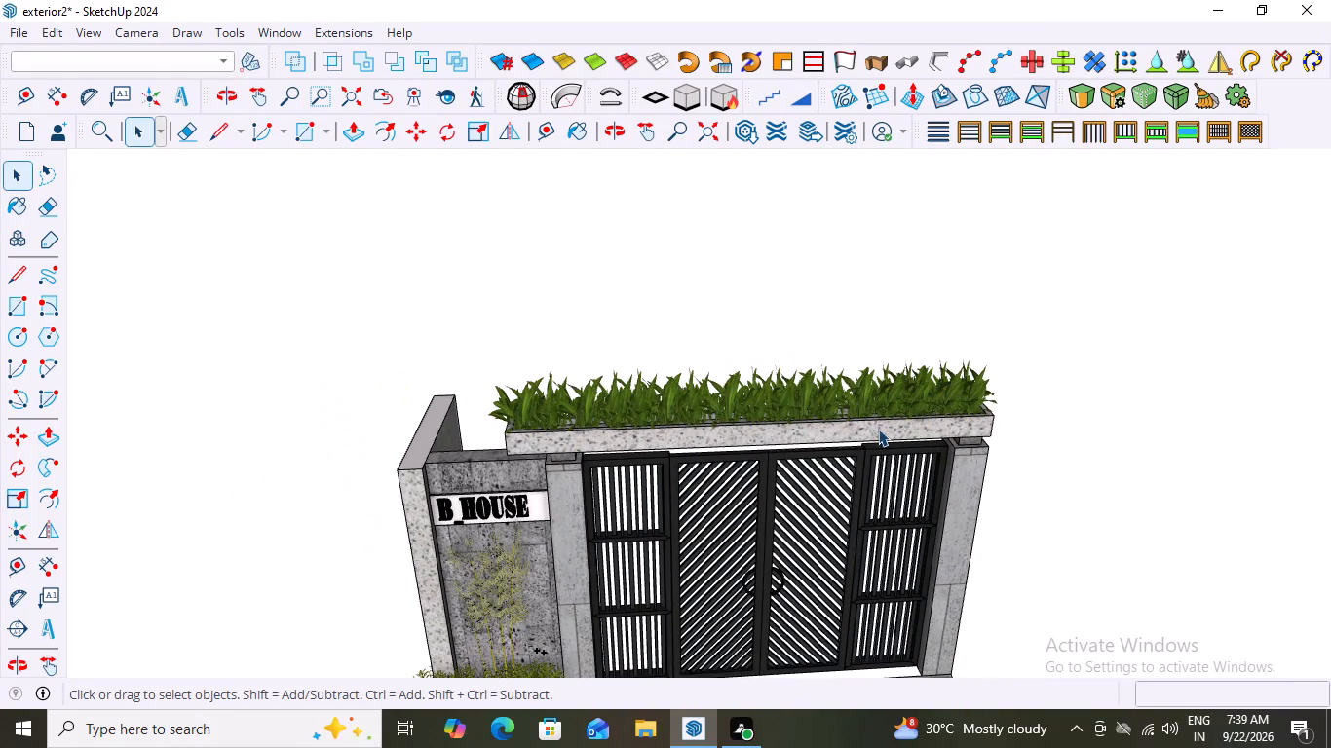
{"action": "middle_click", "coordinate": [953, 426]}
{"action": "middle_click_drag", "start_coordinate": [818, 435], "coordinate": [714, 410]}
{"action": "scroll", "coordinate": [802, 436], "scroll_direction": "up", "scroll_amount": 3}
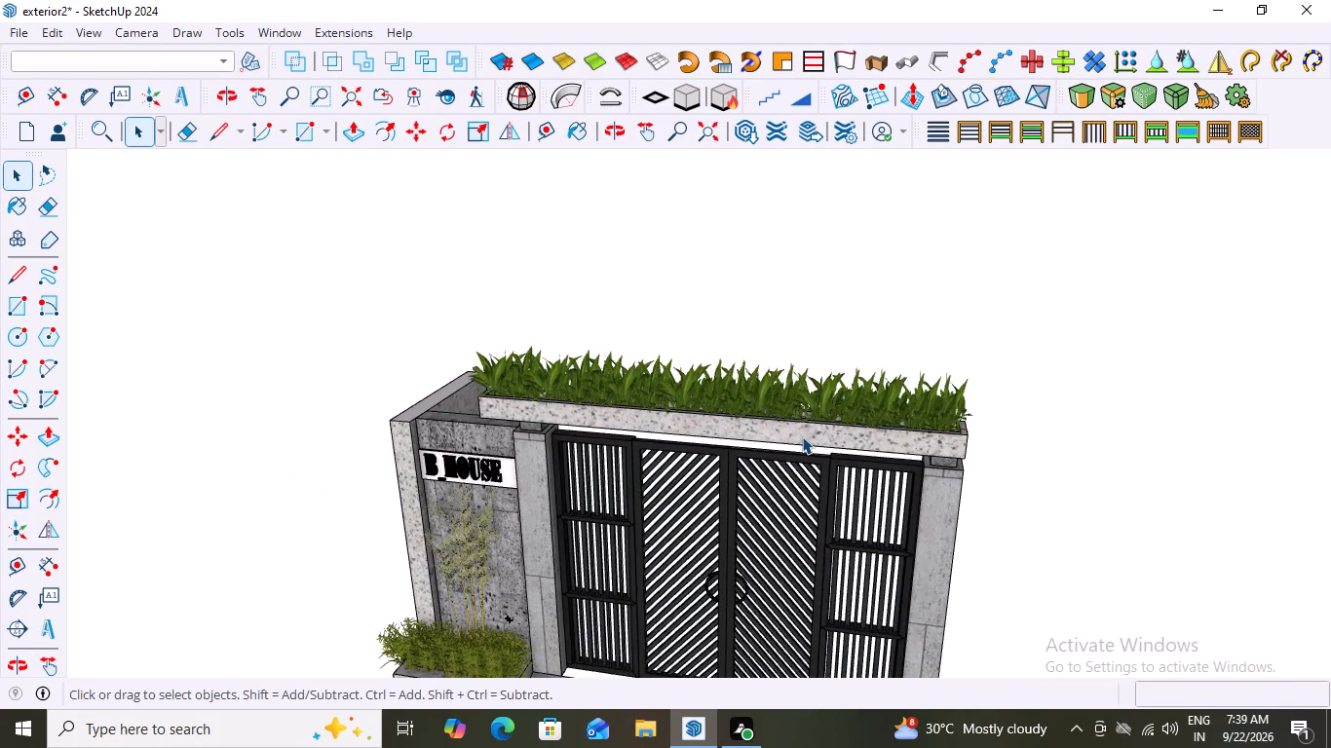
{"action": "scroll", "coordinate": [869, 434], "scroll_direction": "down", "scroll_amount": 2}
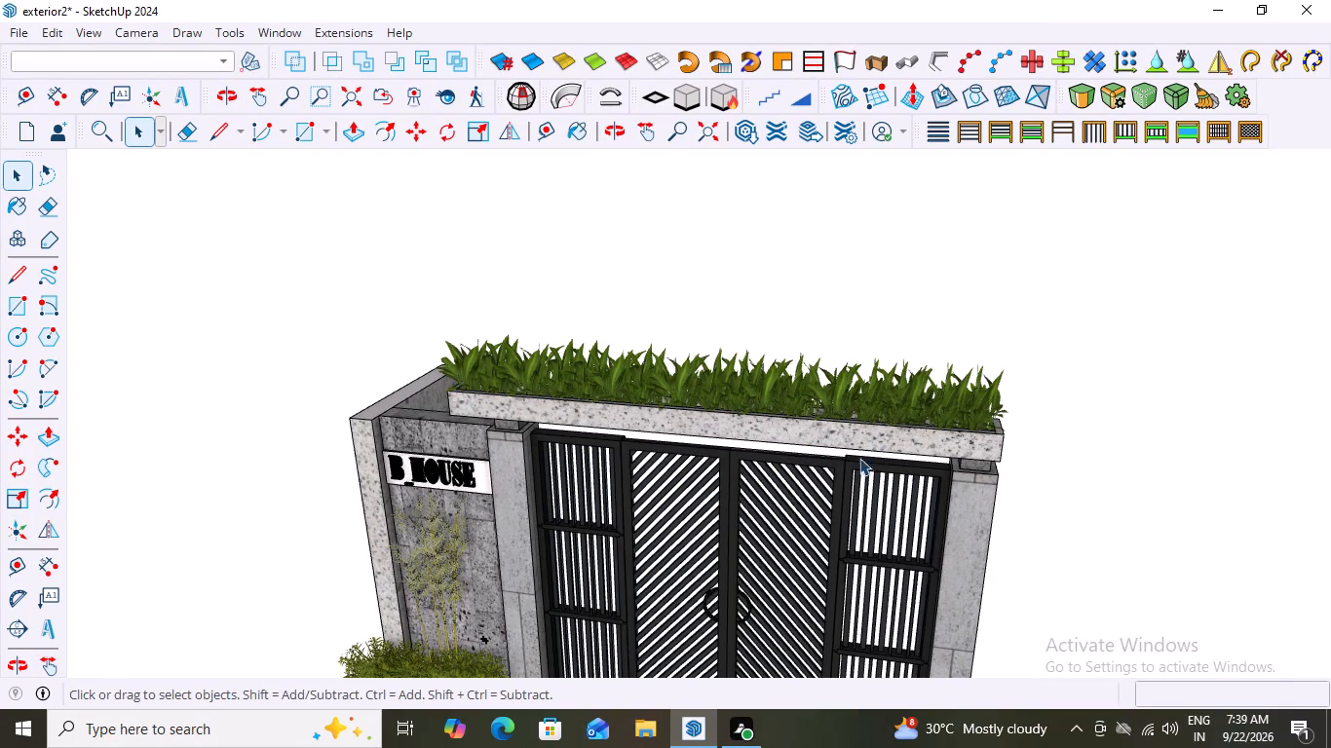
{"action": "middle_click_drag", "start_coordinate": [859, 459], "coordinate": [1003, 452]}
{"action": "scroll", "coordinate": [816, 446], "scroll_direction": "up", "scroll_amount": 3}
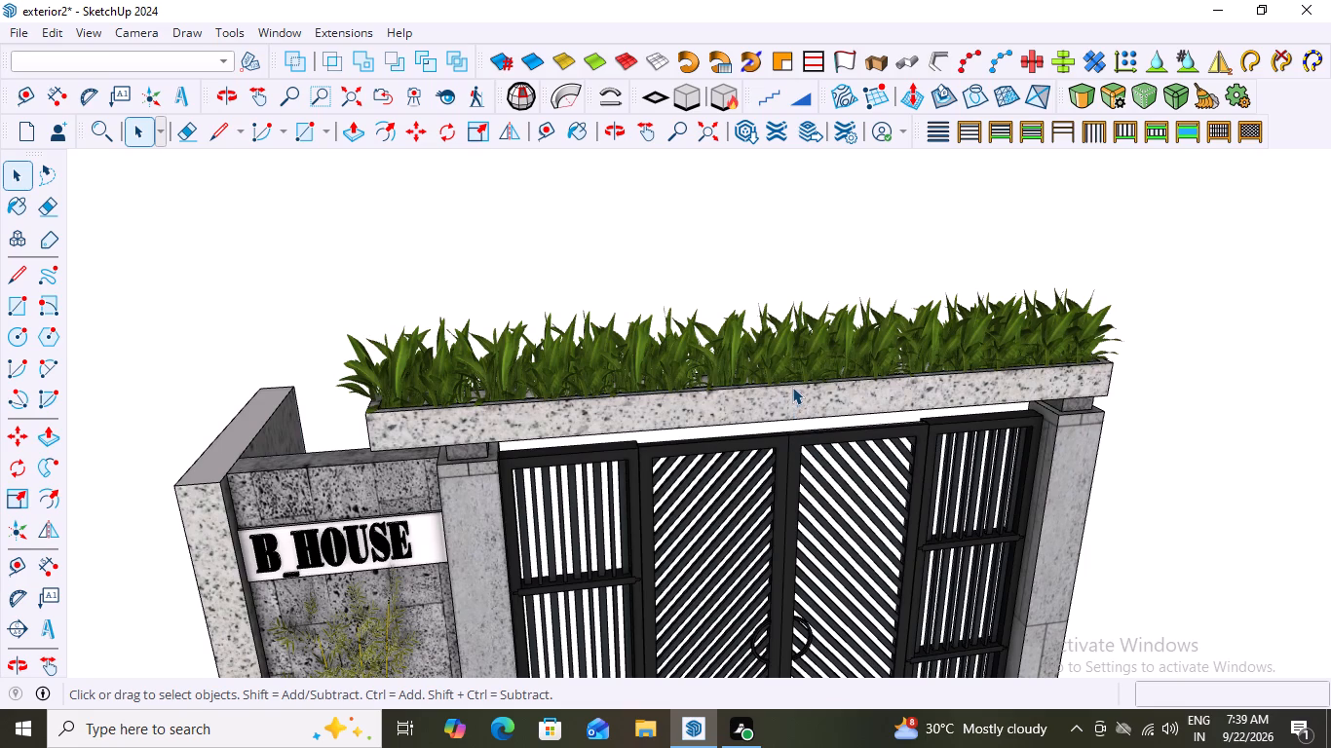
{"action": "double_click", "coordinate": [792, 387]}
{"action": "double_click", "coordinate": [792, 387]}
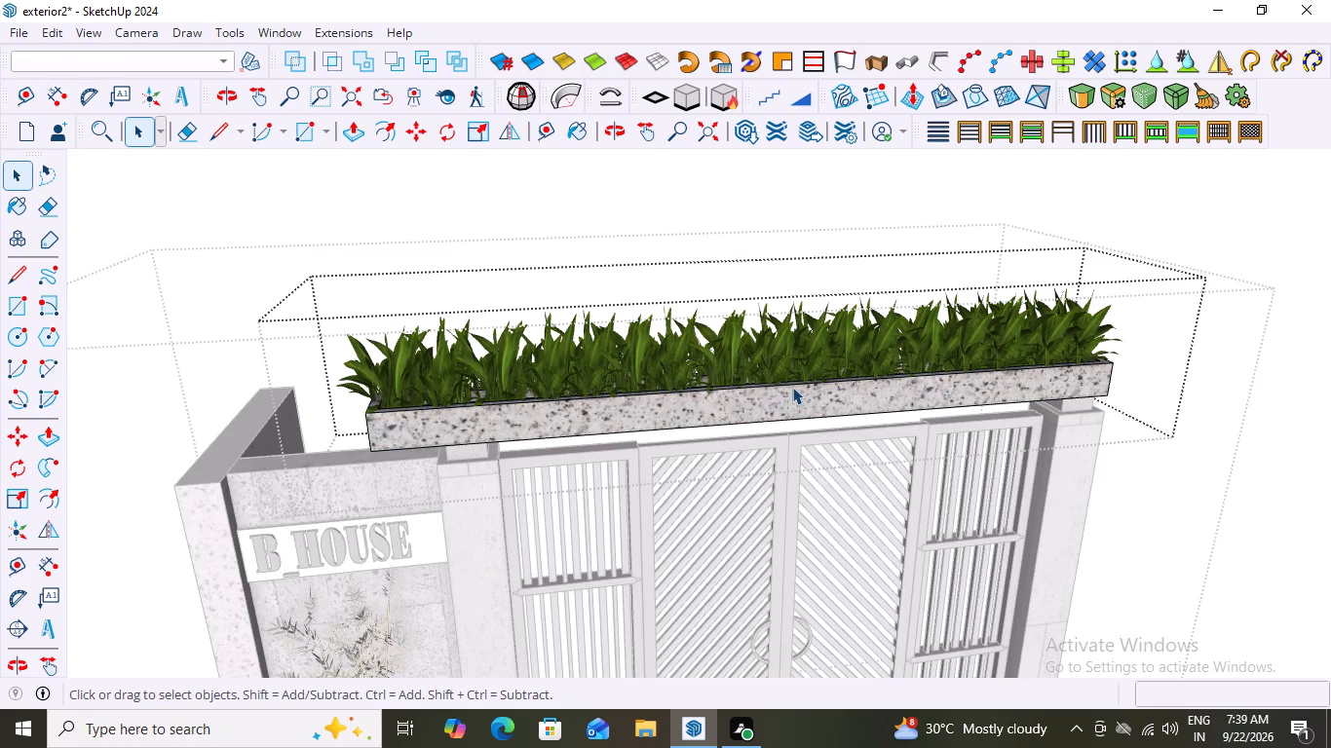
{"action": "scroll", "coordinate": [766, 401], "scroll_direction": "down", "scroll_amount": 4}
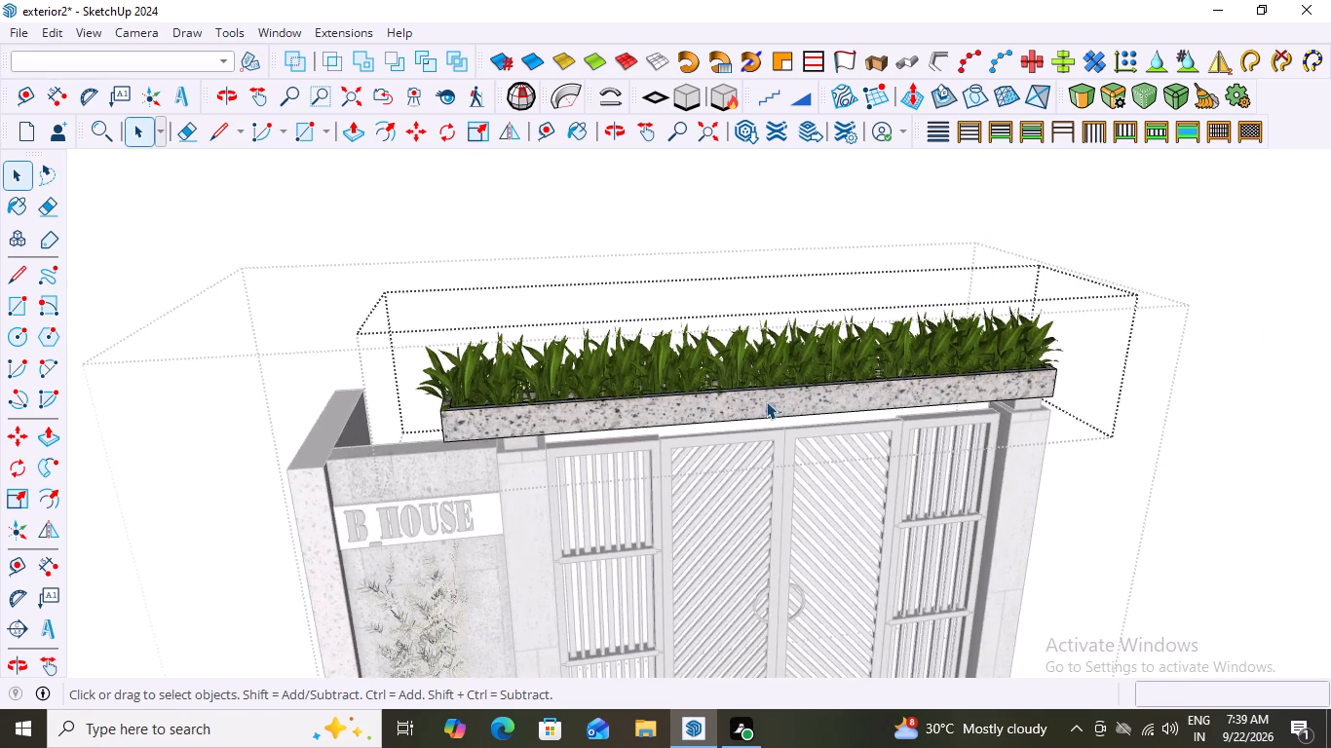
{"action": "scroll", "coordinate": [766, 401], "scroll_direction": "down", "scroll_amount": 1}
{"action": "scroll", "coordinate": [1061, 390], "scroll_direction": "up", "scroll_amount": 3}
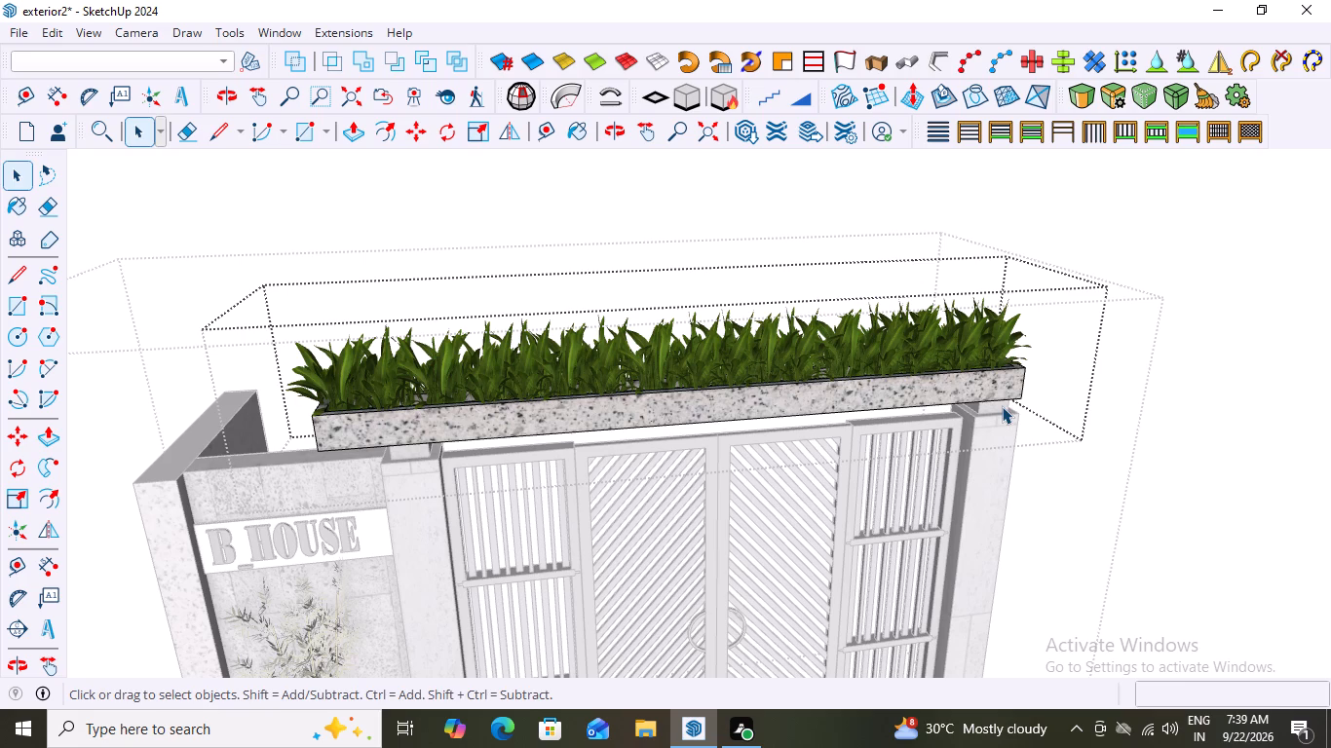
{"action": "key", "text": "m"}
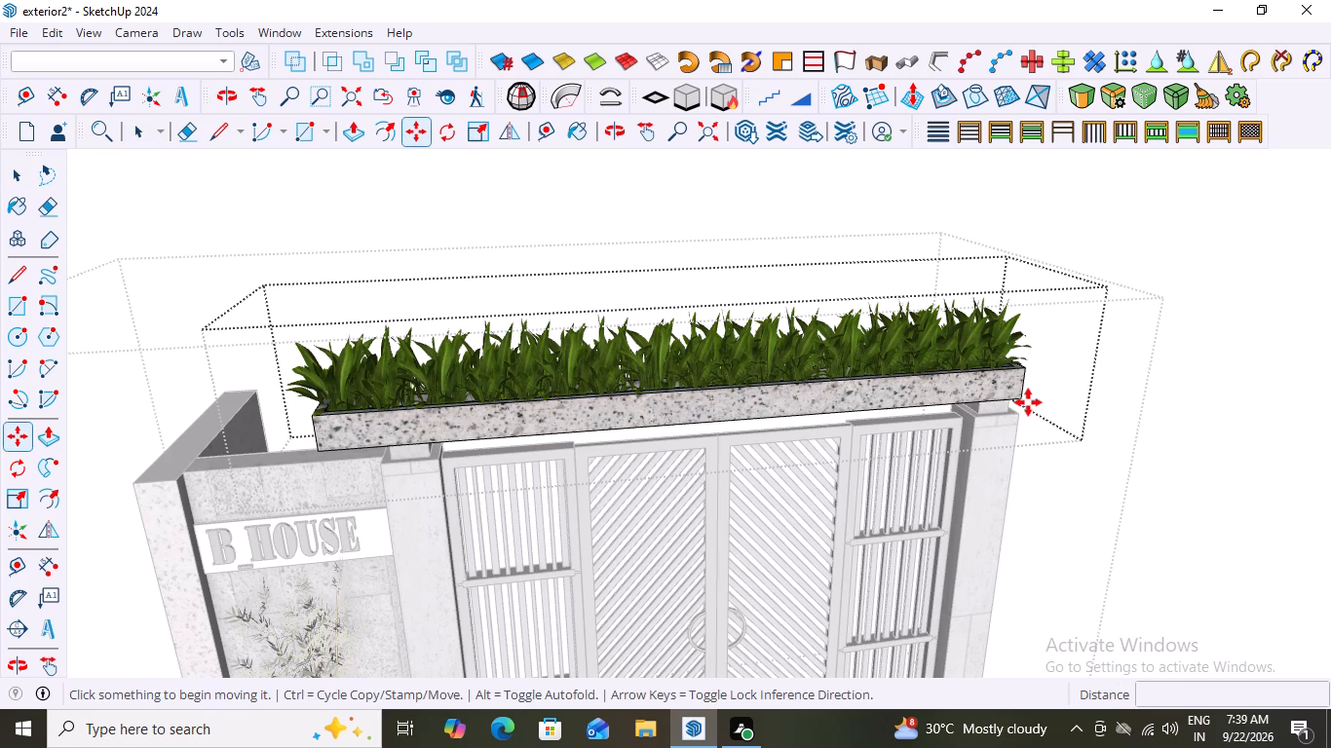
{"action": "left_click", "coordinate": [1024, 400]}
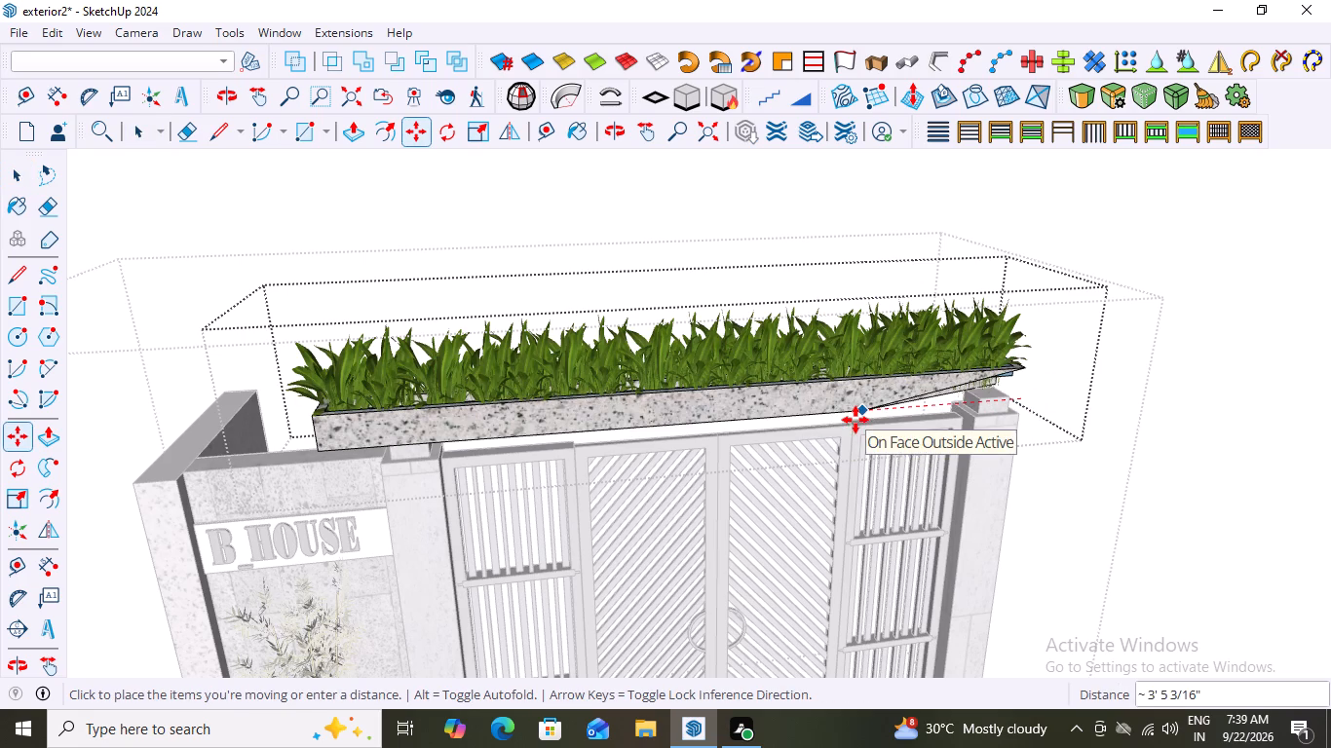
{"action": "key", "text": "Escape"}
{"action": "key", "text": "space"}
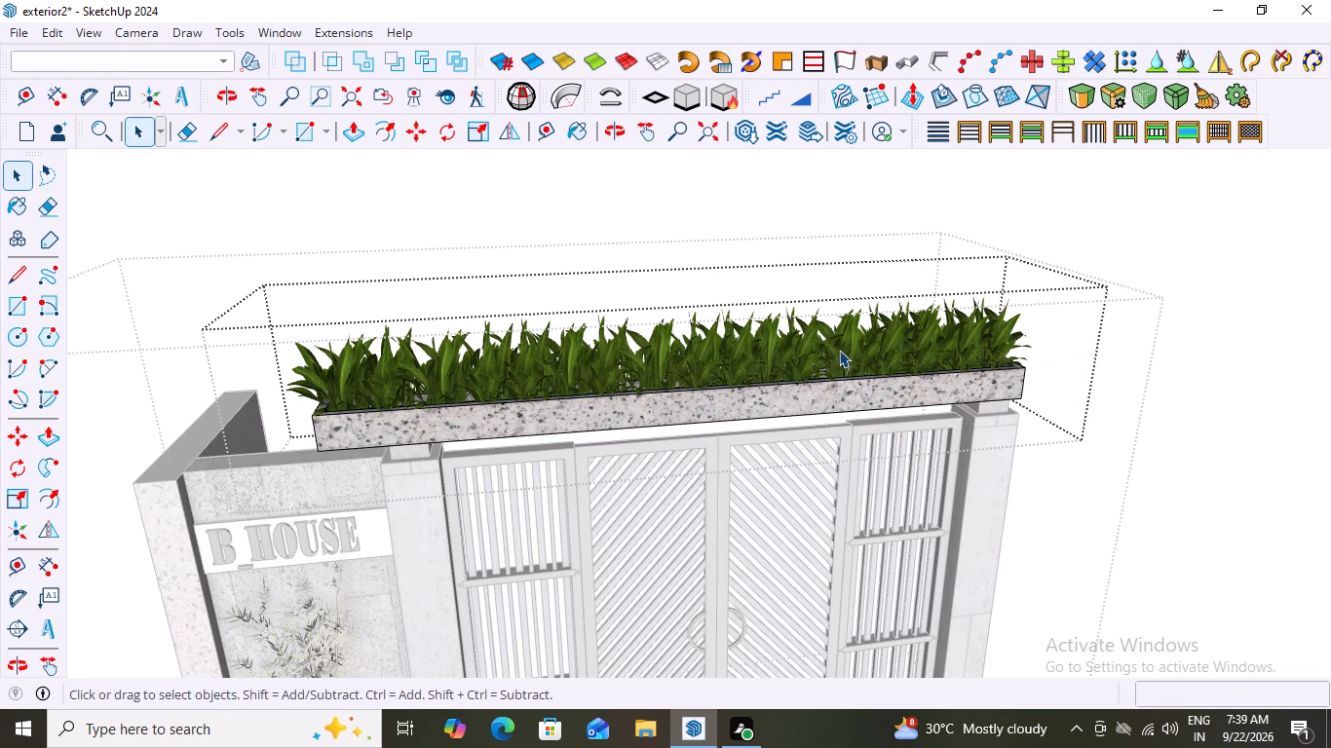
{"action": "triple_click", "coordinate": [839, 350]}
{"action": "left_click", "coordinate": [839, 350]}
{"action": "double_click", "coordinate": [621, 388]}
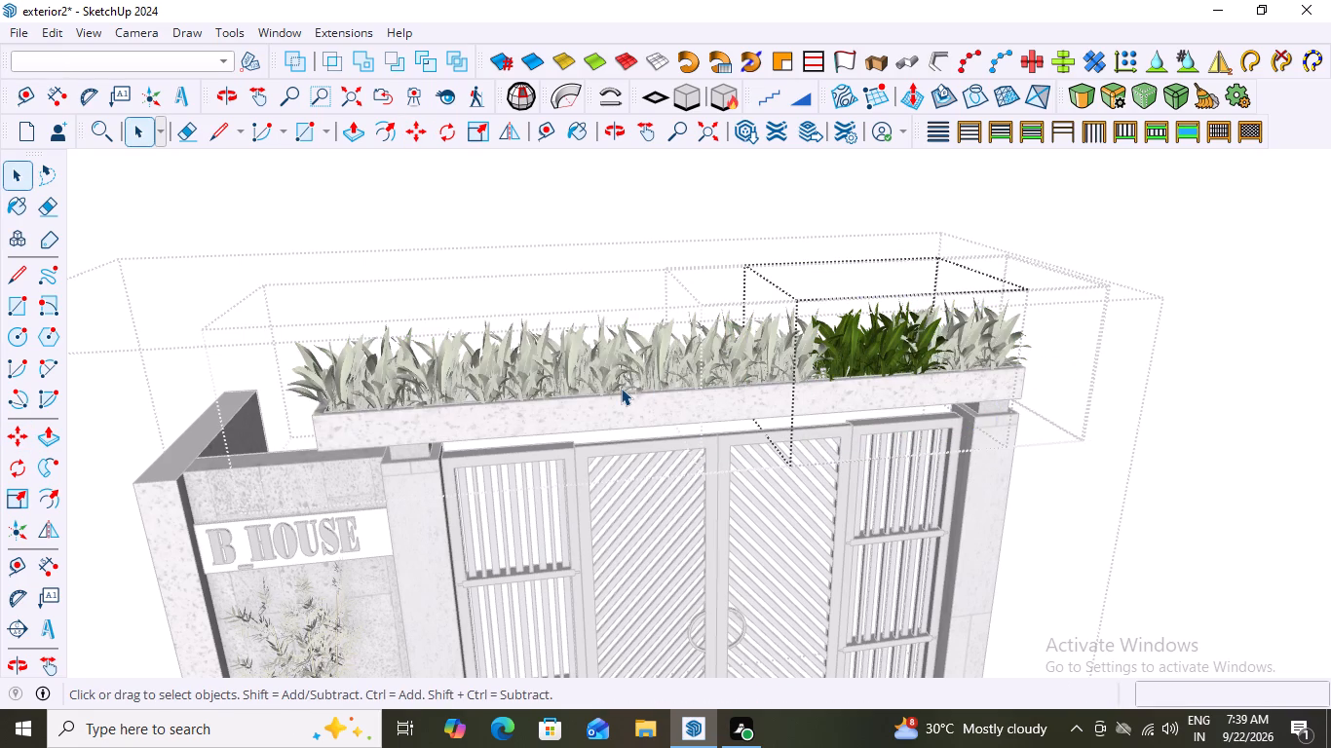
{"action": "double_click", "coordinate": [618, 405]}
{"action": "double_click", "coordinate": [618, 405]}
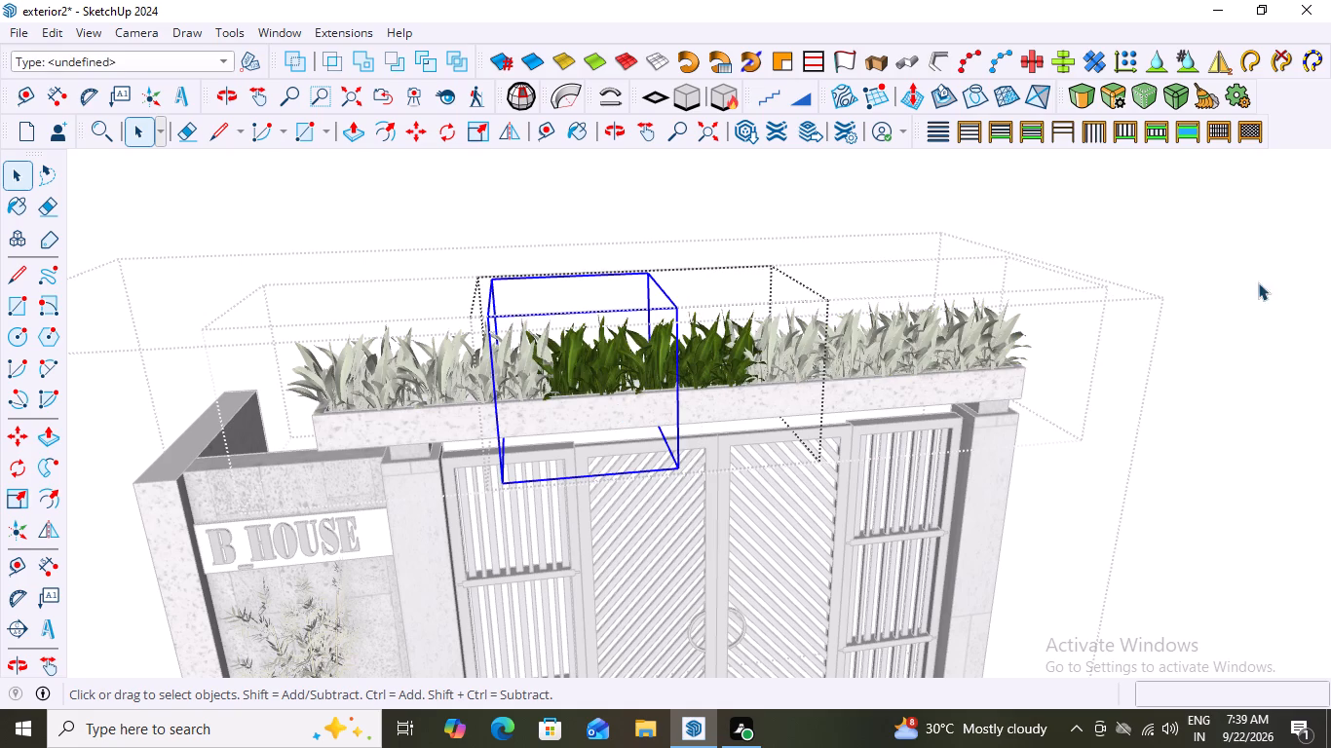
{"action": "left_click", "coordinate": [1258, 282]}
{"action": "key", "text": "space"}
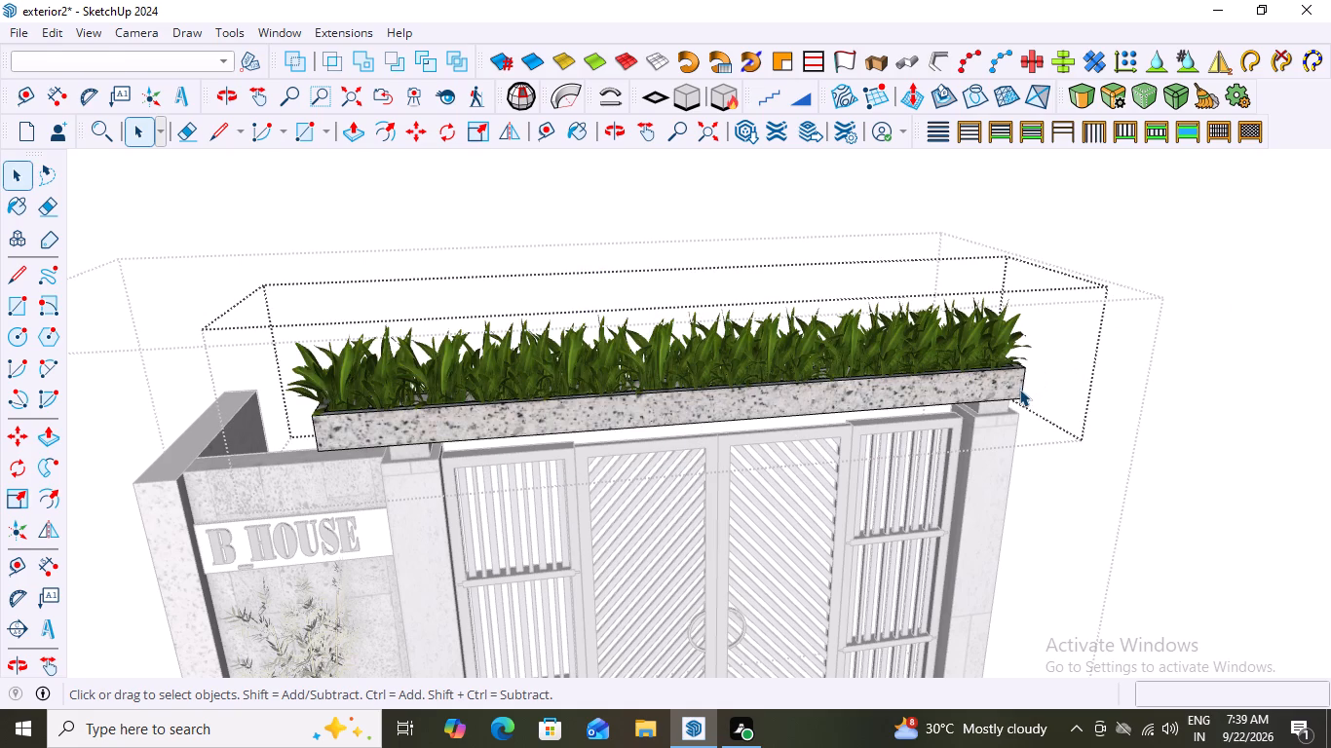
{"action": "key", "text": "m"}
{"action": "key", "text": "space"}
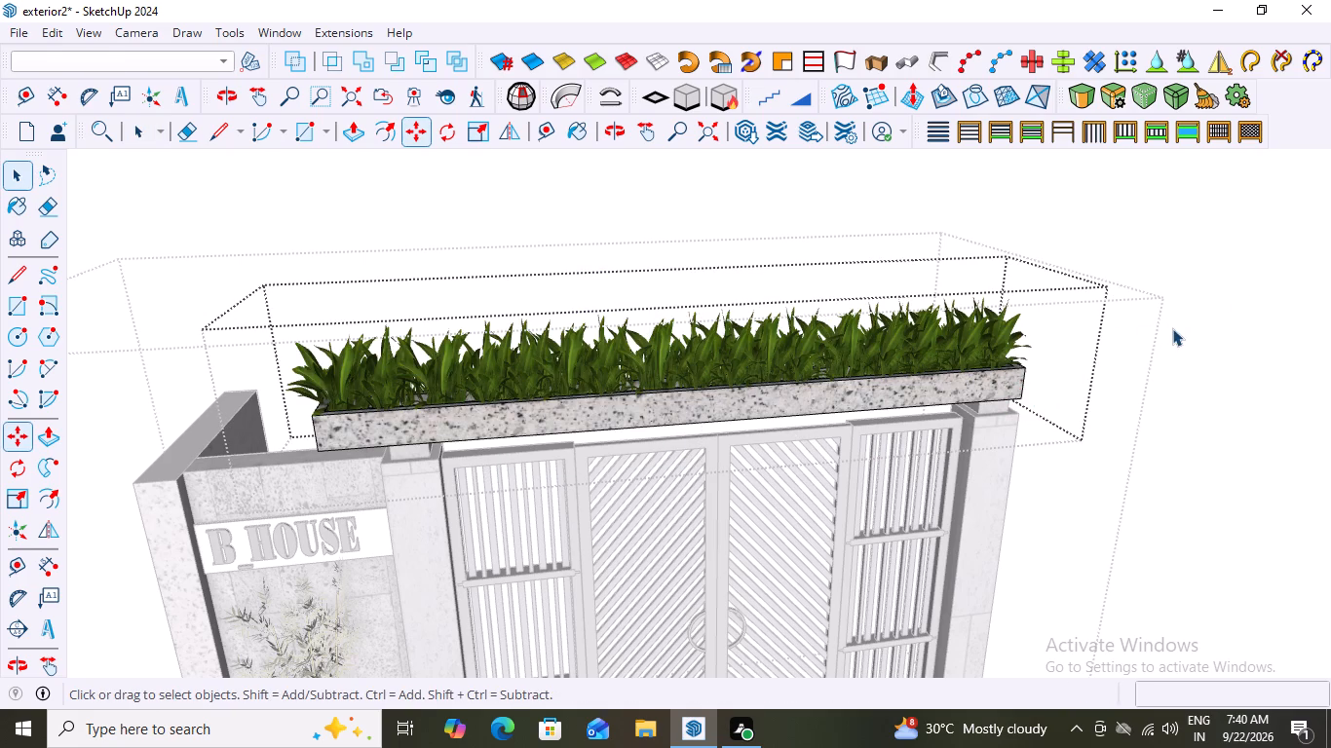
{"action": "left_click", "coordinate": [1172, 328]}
Move the overhead trough with its plants off the gate to the empty ground beside the house, about 160' 9" away.
{"action": "left_click", "coordinate": [497, 407]}
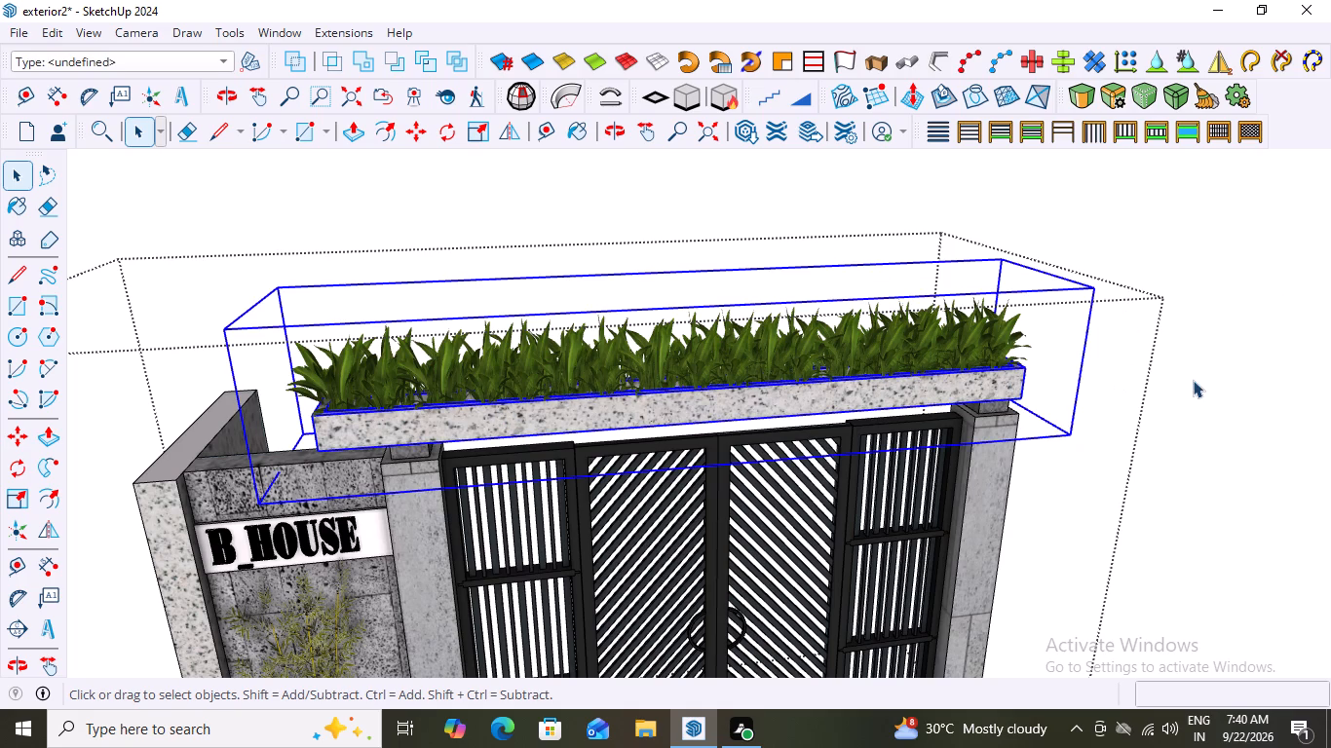
{"action": "key", "text": "m"}
{"action": "left_click", "coordinate": [1024, 399]}
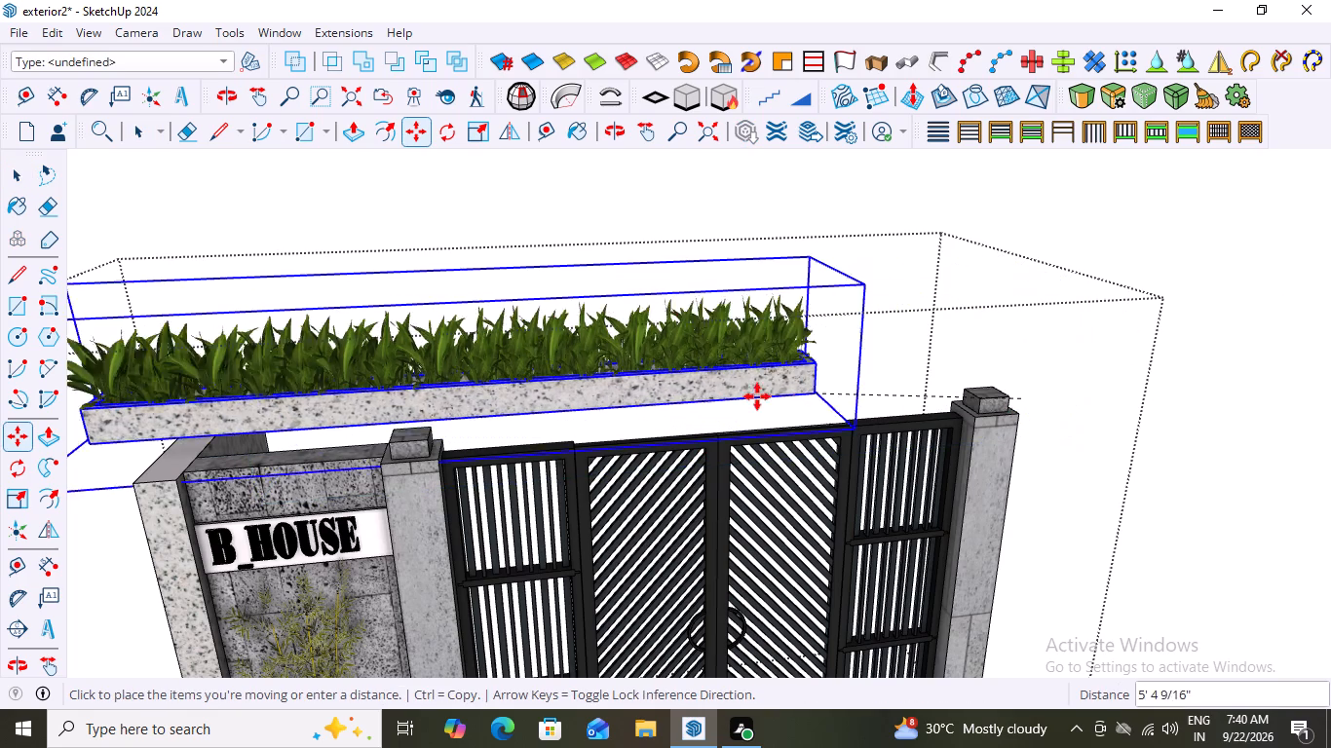
{"action": "scroll", "coordinate": [787, 372], "scroll_direction": "down", "scroll_amount": 20}
{"action": "scroll", "coordinate": [787, 372], "scroll_direction": "down", "scroll_amount": 8}
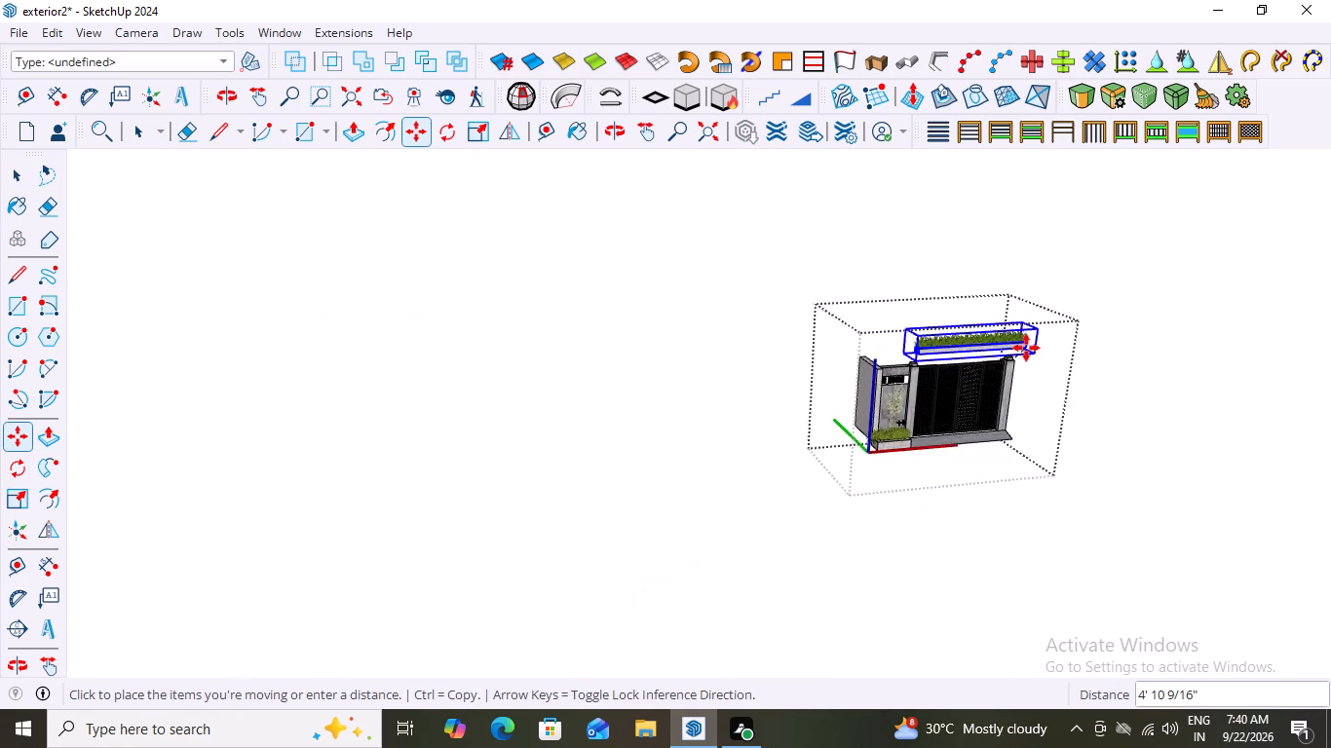
{"action": "scroll", "coordinate": [1026, 348], "scroll_direction": "down", "scroll_amount": 13}
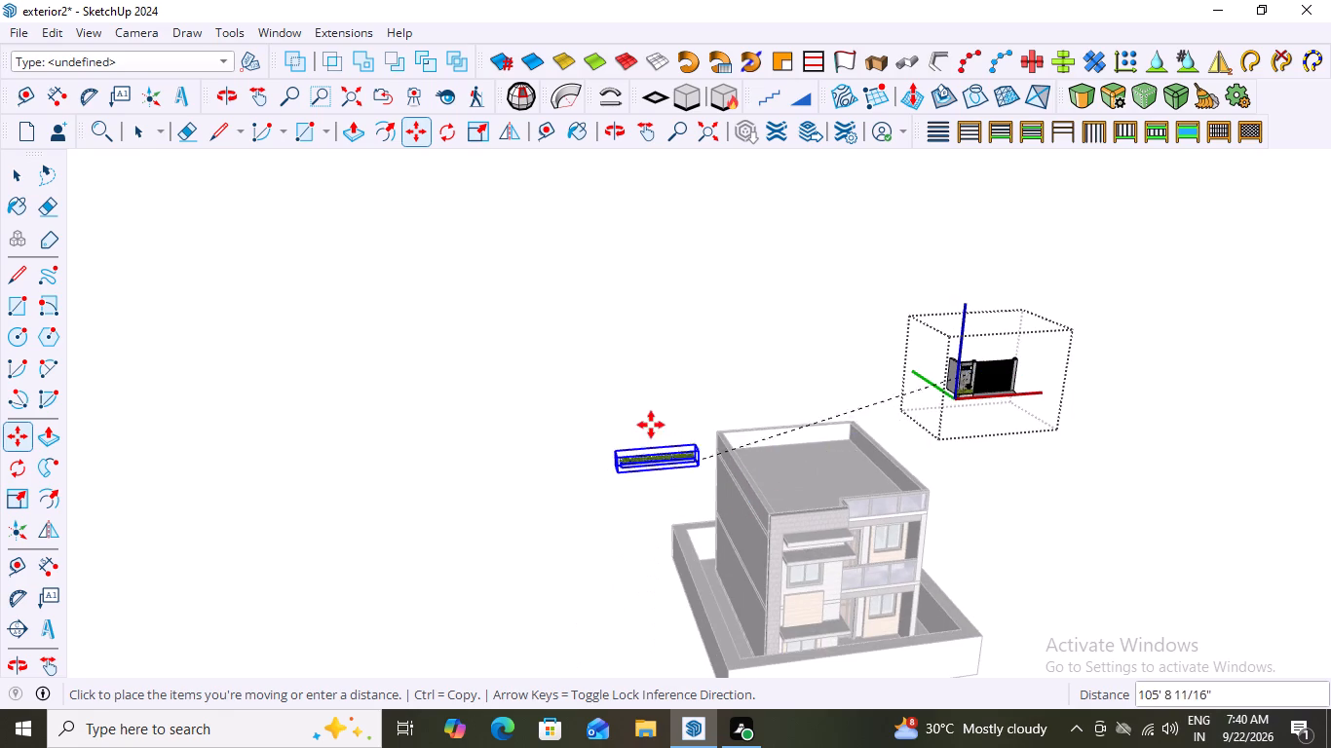
{"action": "scroll", "coordinate": [651, 425], "scroll_direction": "down", "scroll_amount": 9}
{"action": "scroll", "coordinate": [697, 583], "scroll_direction": "up", "scroll_amount": 8}
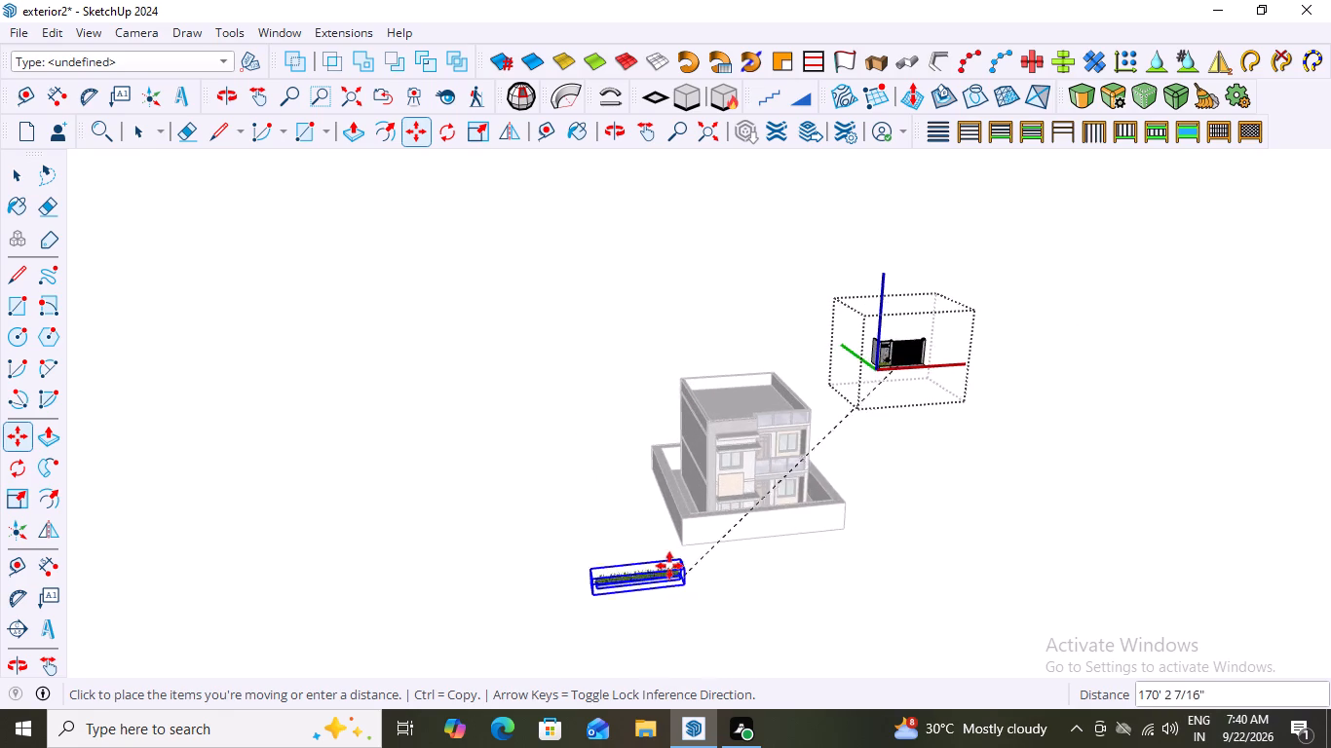
{"action": "scroll", "coordinate": [657, 557], "scroll_direction": "up", "scroll_amount": 3}
{"action": "left_click", "coordinate": [612, 509]}
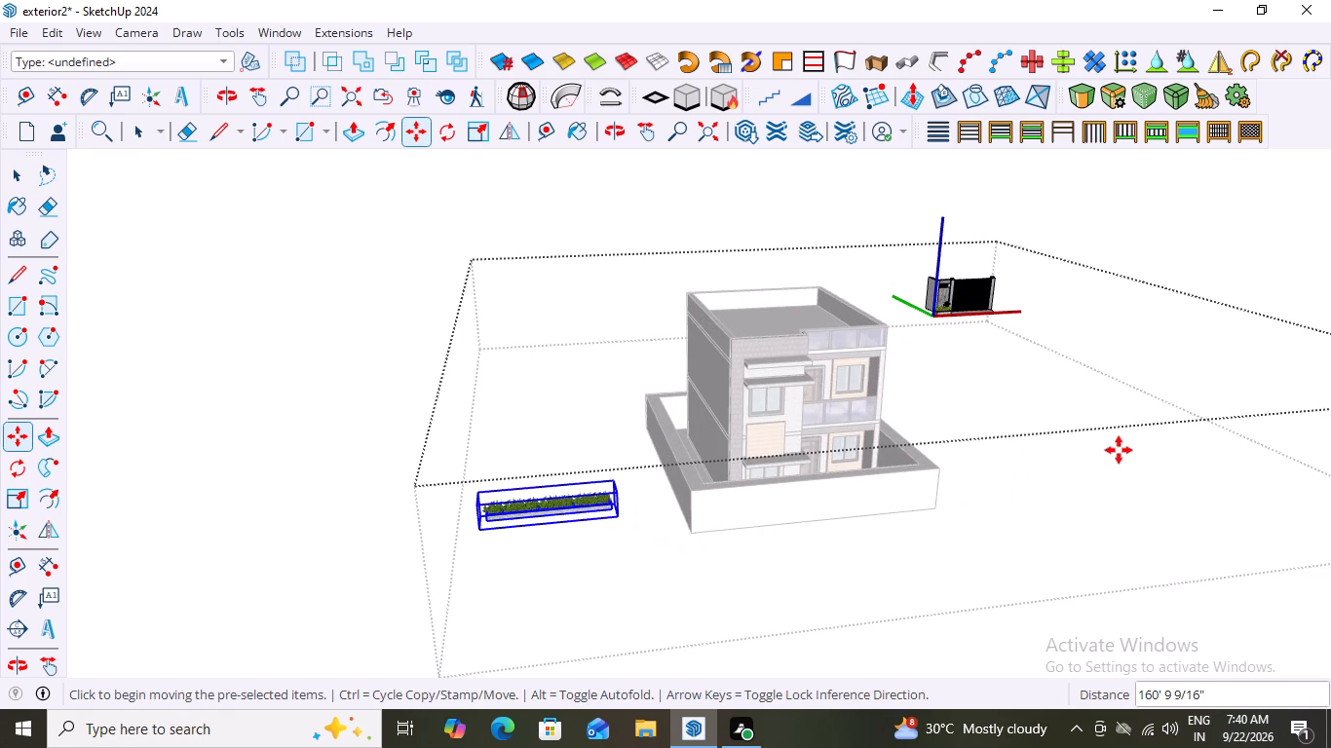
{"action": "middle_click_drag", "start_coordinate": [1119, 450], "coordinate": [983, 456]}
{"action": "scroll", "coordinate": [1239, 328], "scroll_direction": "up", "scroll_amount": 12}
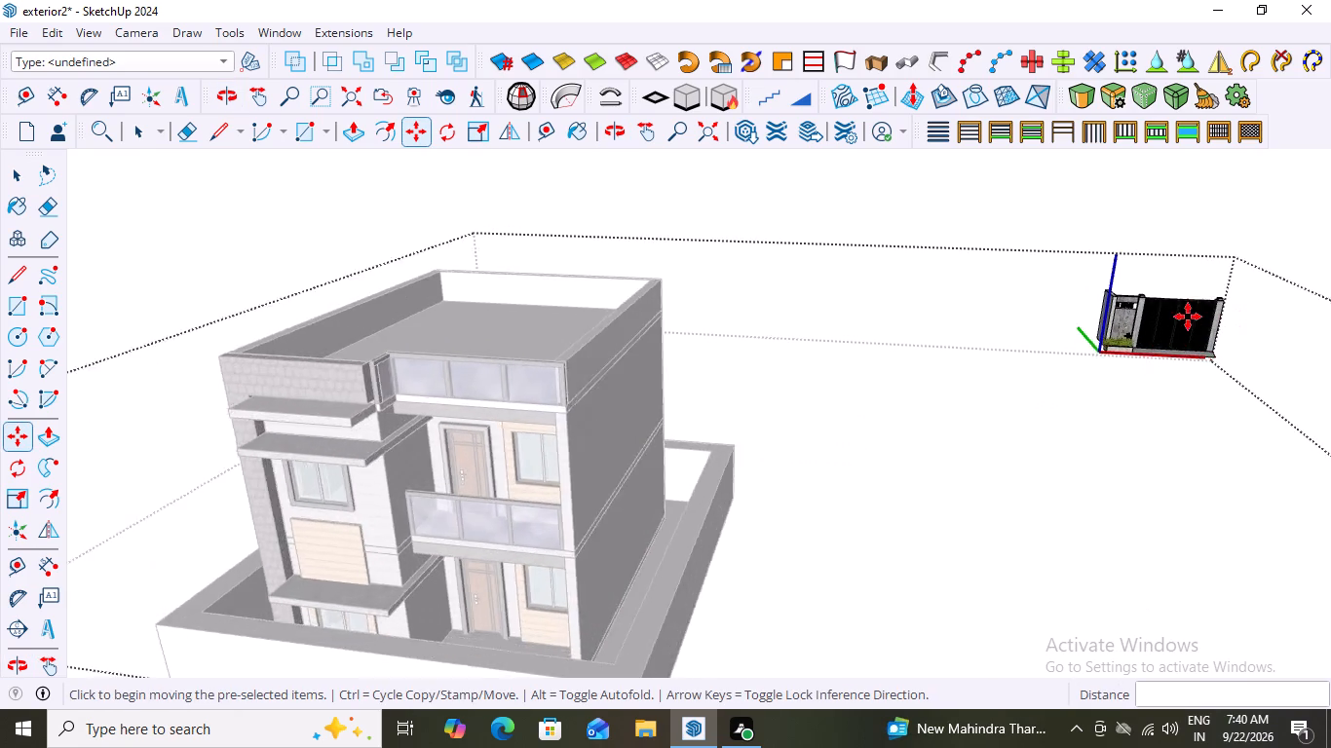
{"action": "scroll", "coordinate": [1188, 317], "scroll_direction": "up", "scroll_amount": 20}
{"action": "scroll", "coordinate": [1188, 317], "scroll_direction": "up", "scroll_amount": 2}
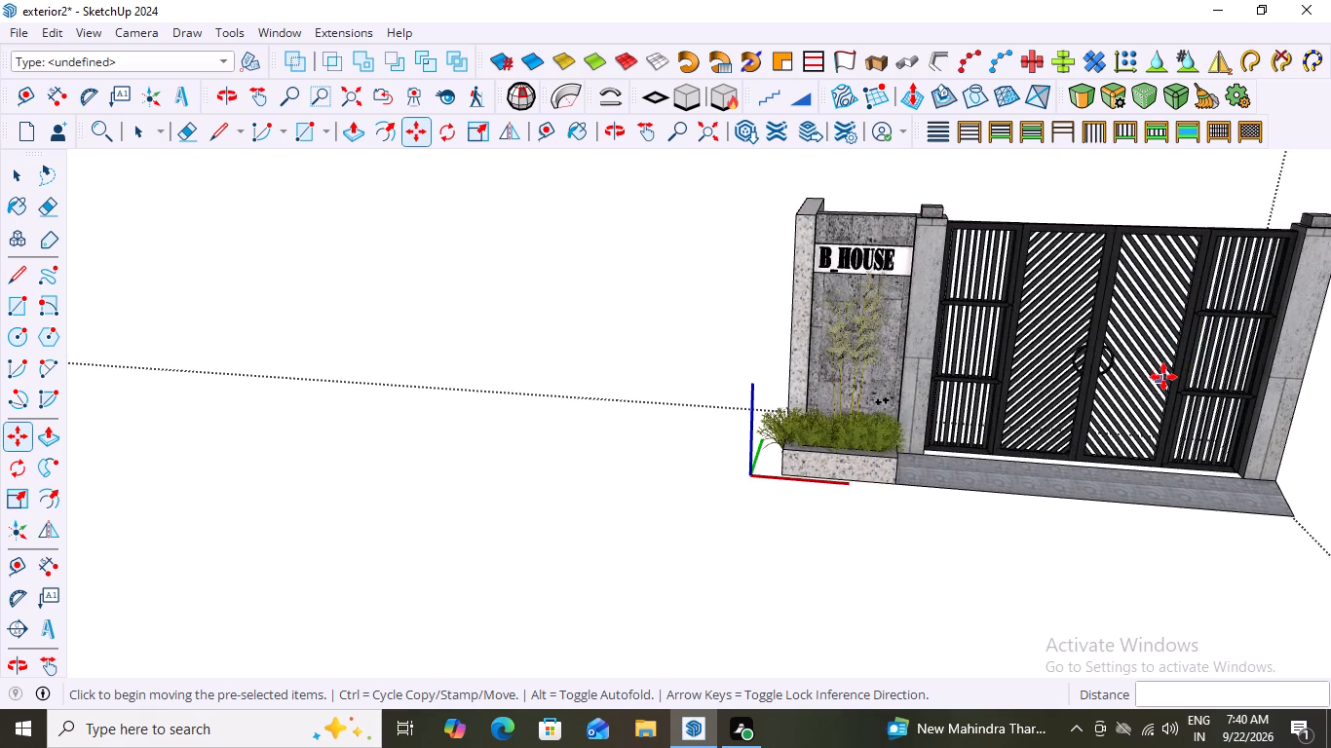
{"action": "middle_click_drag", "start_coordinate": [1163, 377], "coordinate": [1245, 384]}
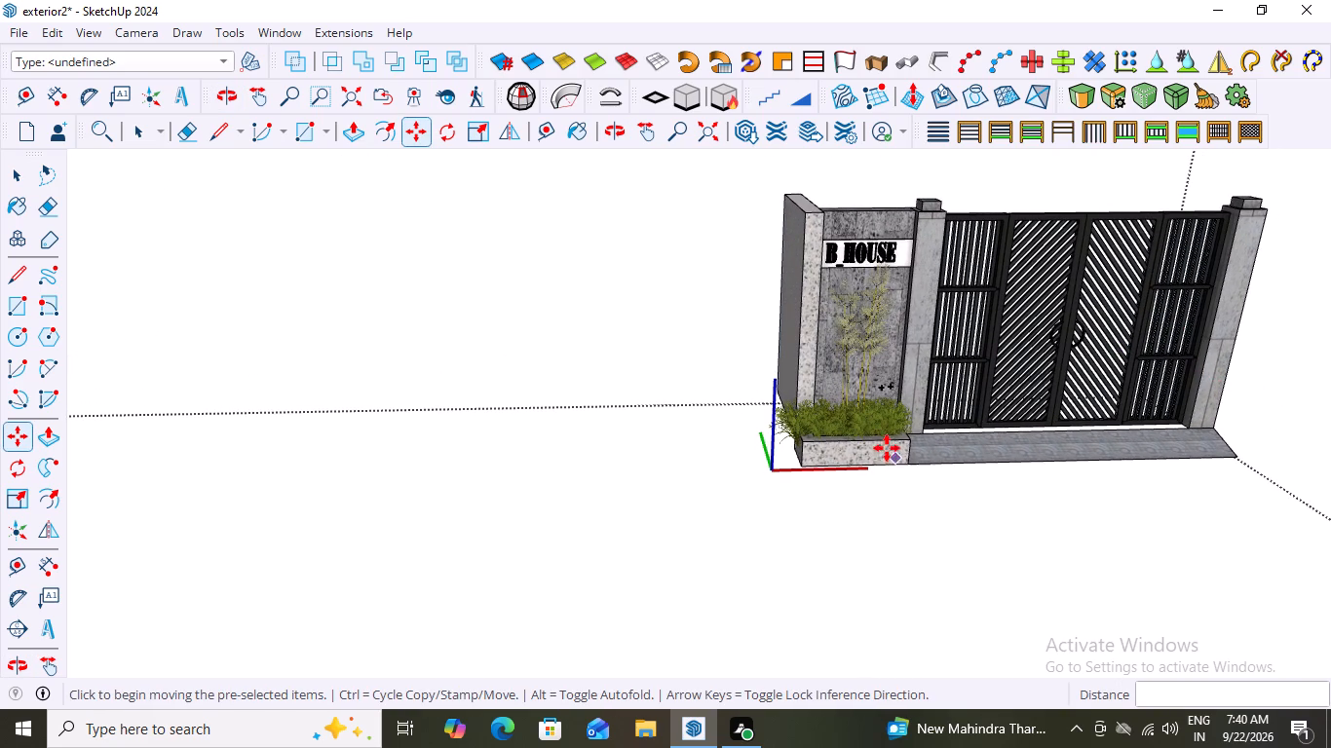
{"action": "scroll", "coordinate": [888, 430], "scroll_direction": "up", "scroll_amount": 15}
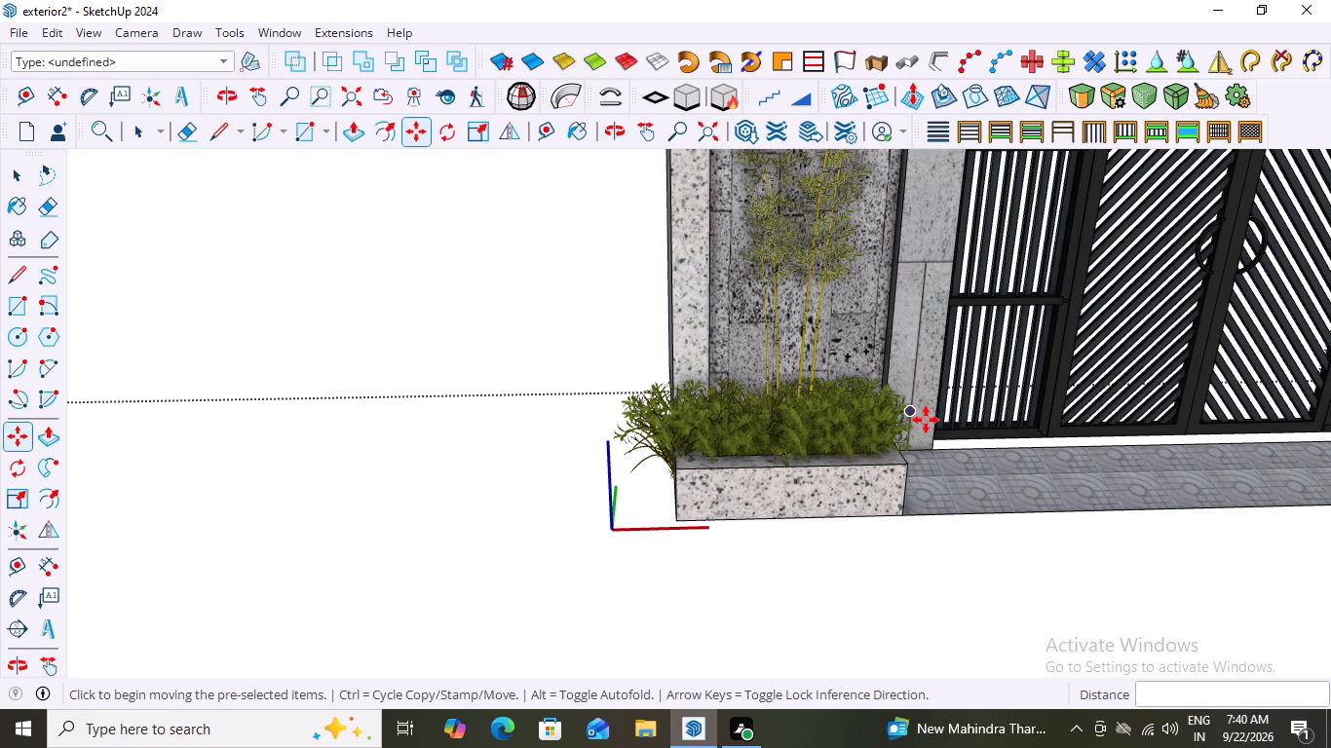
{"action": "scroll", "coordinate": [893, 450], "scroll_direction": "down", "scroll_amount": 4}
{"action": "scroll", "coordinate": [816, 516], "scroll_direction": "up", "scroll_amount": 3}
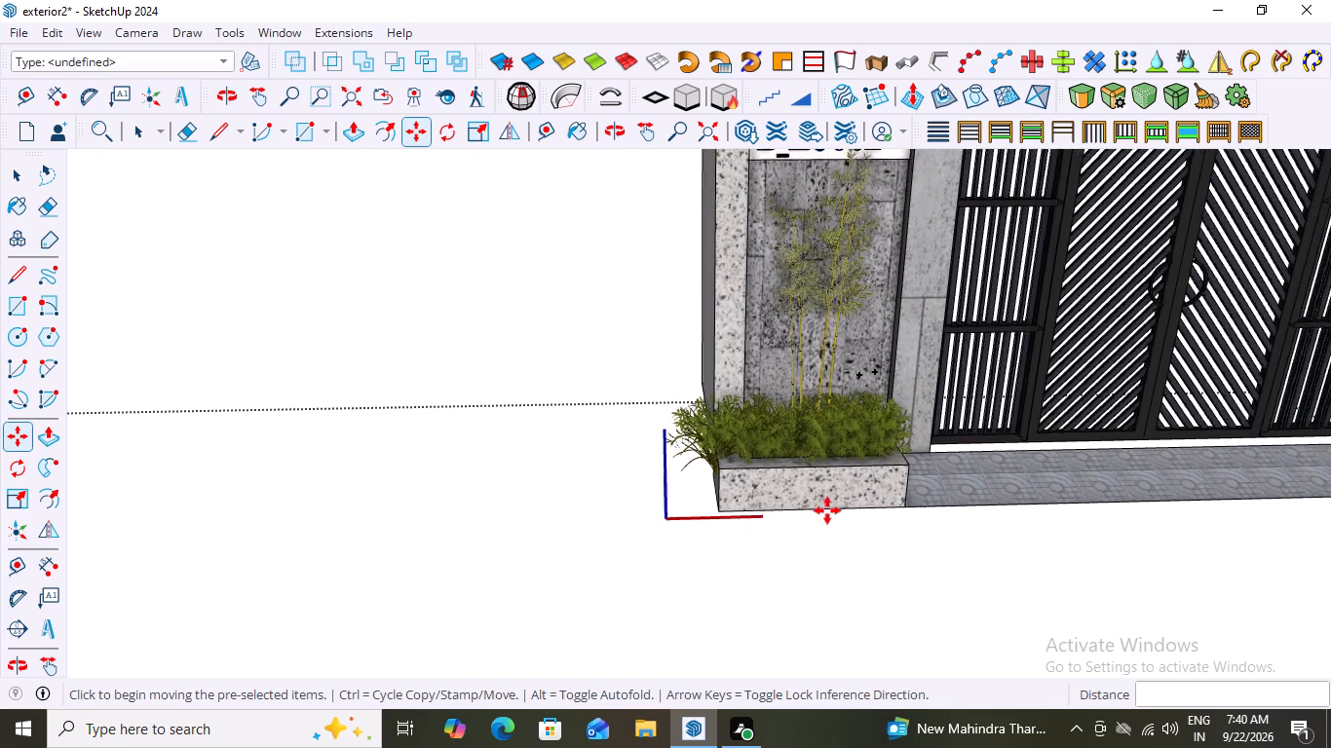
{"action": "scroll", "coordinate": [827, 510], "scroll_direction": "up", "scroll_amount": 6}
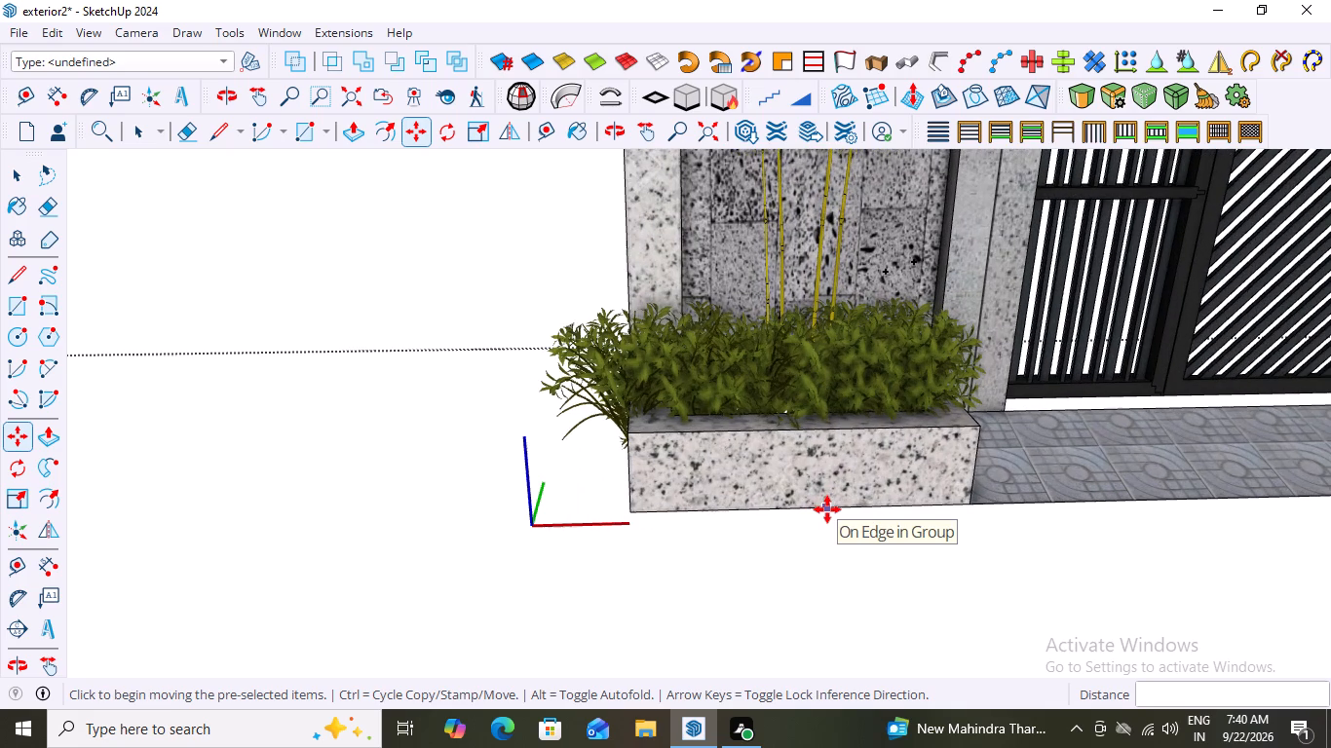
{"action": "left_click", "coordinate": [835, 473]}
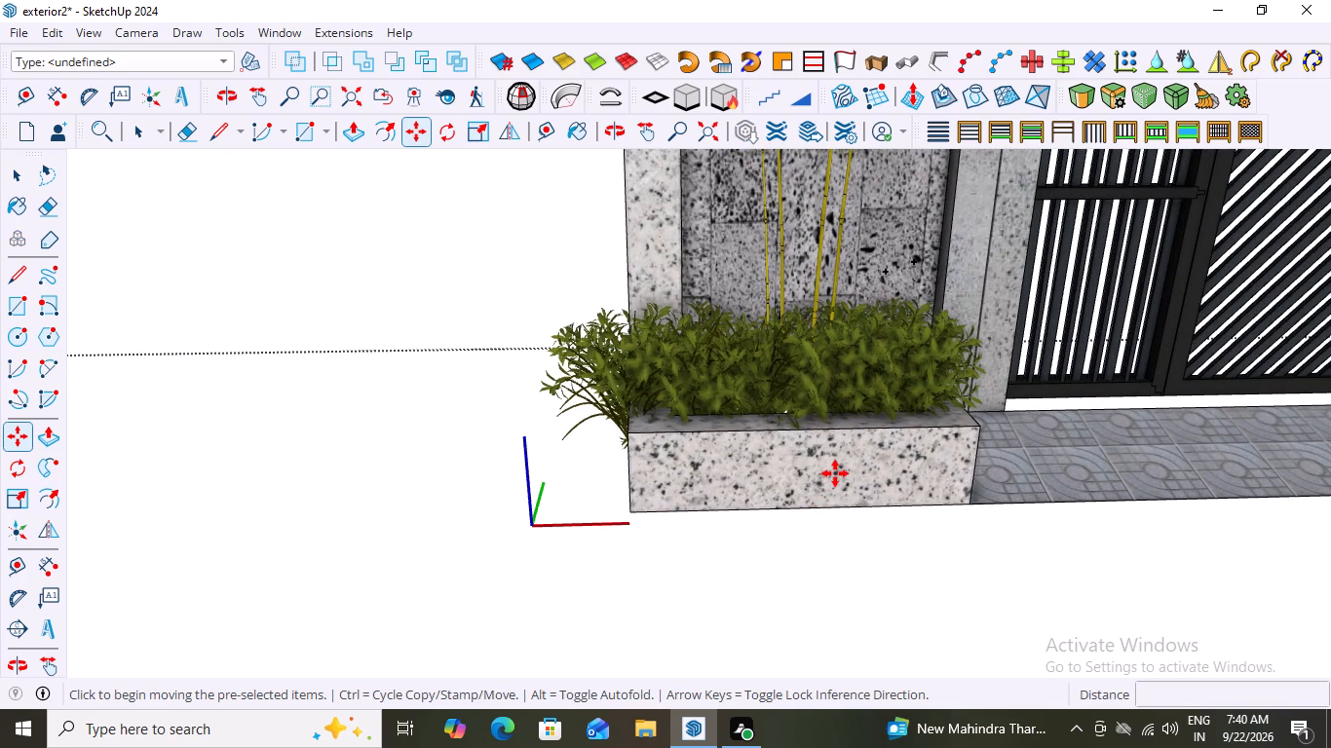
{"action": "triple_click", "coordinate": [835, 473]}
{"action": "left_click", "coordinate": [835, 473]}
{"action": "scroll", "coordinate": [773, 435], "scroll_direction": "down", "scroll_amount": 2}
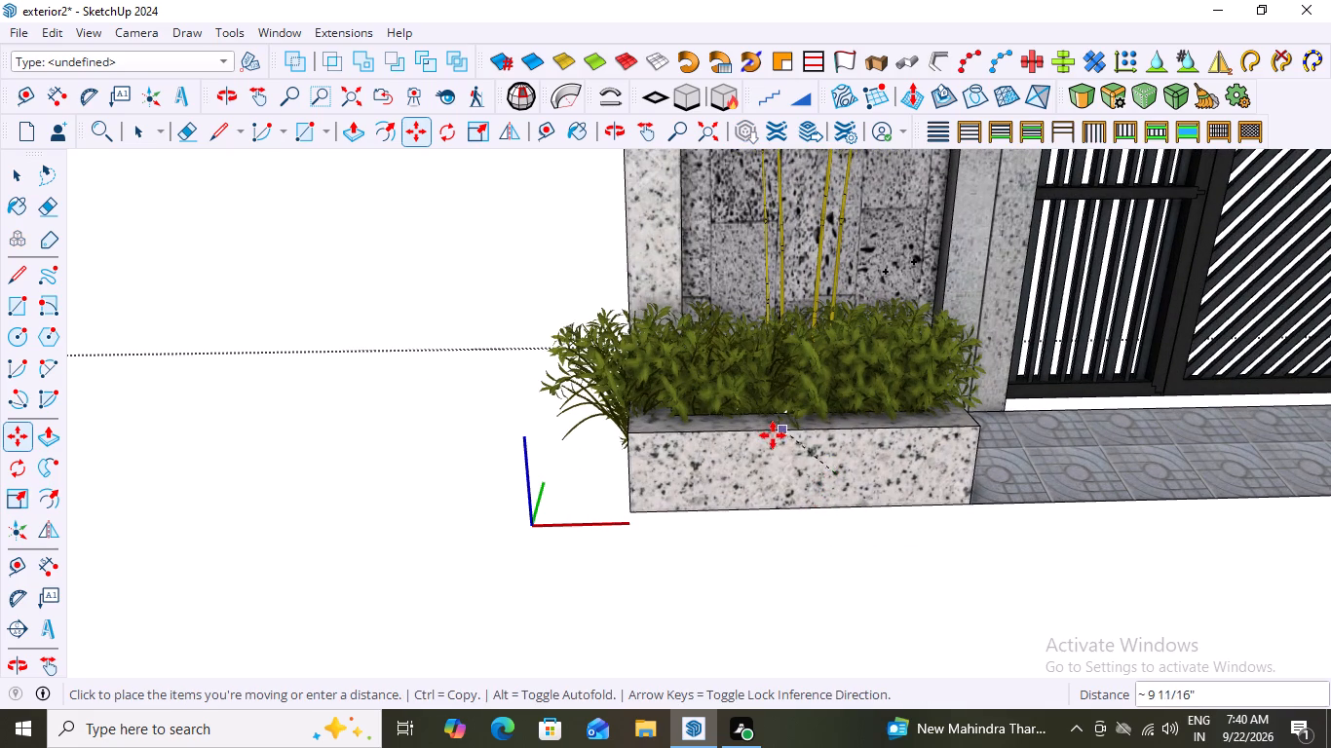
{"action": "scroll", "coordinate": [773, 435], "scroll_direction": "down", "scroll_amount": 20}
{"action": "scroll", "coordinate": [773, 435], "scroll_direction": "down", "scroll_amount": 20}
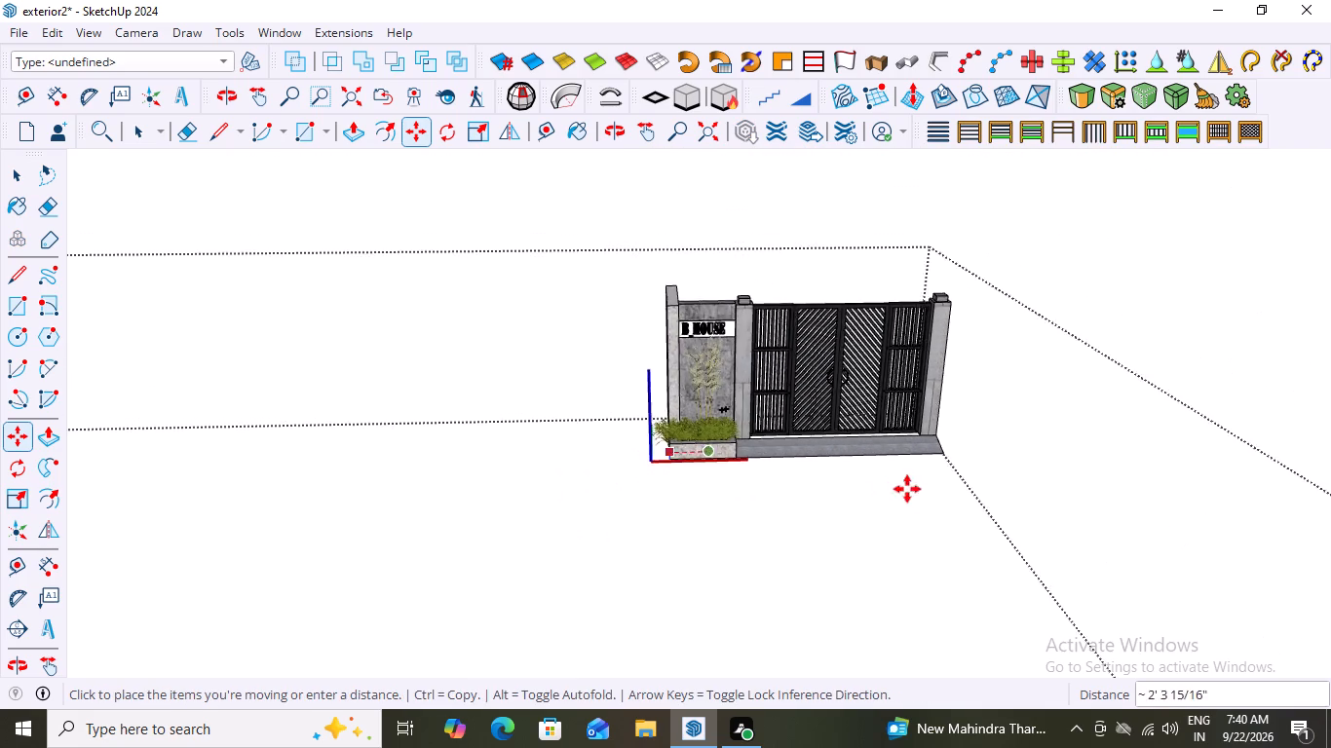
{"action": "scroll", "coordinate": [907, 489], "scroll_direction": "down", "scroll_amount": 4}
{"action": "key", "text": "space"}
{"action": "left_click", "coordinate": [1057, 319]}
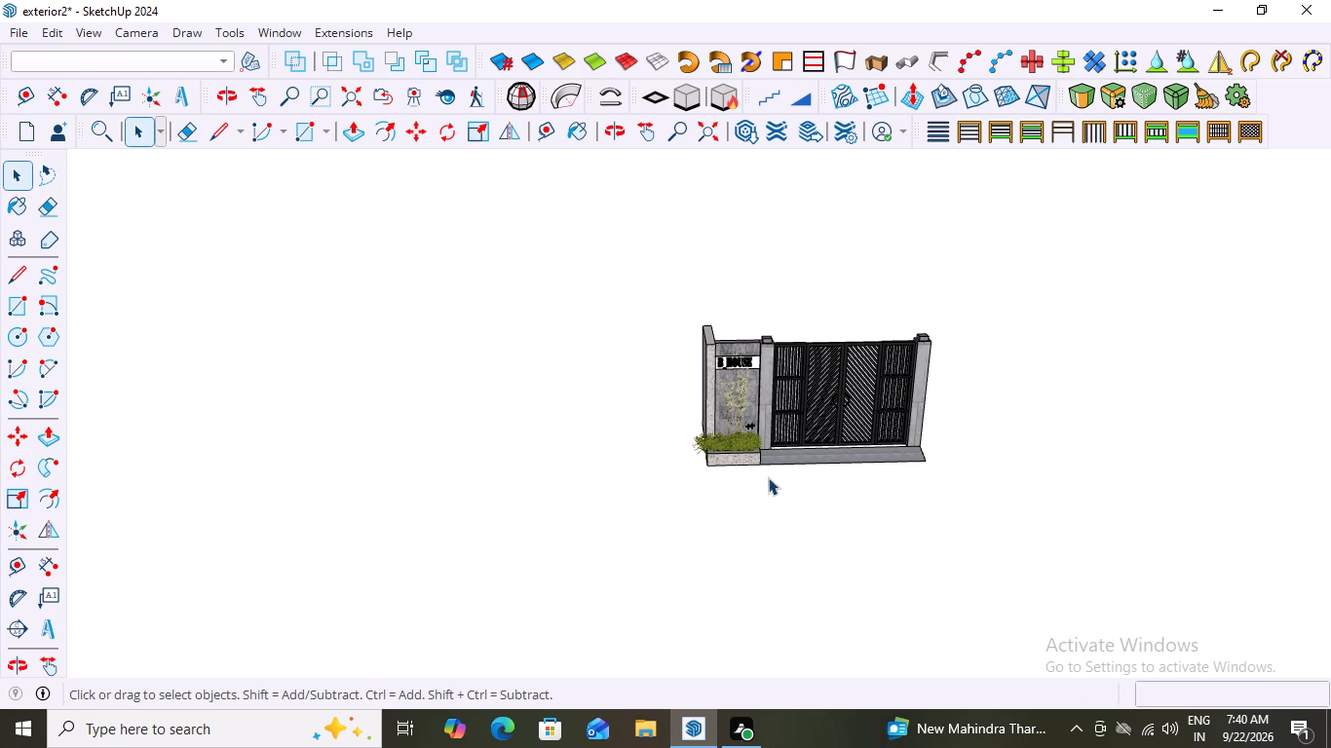
Open the gate group with the B HOUSE sign wall and planter for editing.
{"action": "left_click", "coordinate": [745, 446]}
{"action": "double_click", "coordinate": [742, 450]}
{"action": "scroll", "coordinate": [743, 450], "scroll_direction": "up", "scroll_amount": 3}
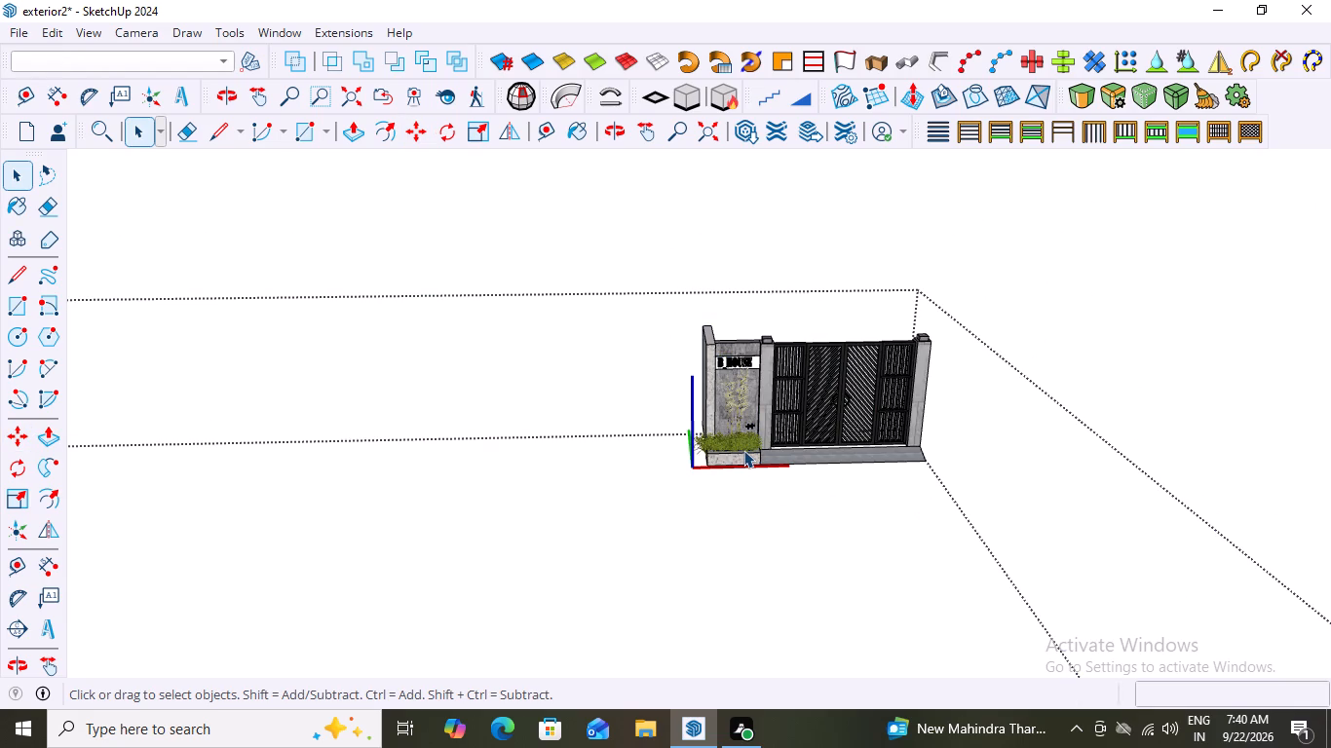
{"action": "scroll", "coordinate": [743, 450], "scroll_direction": "up", "scroll_amount": 4}
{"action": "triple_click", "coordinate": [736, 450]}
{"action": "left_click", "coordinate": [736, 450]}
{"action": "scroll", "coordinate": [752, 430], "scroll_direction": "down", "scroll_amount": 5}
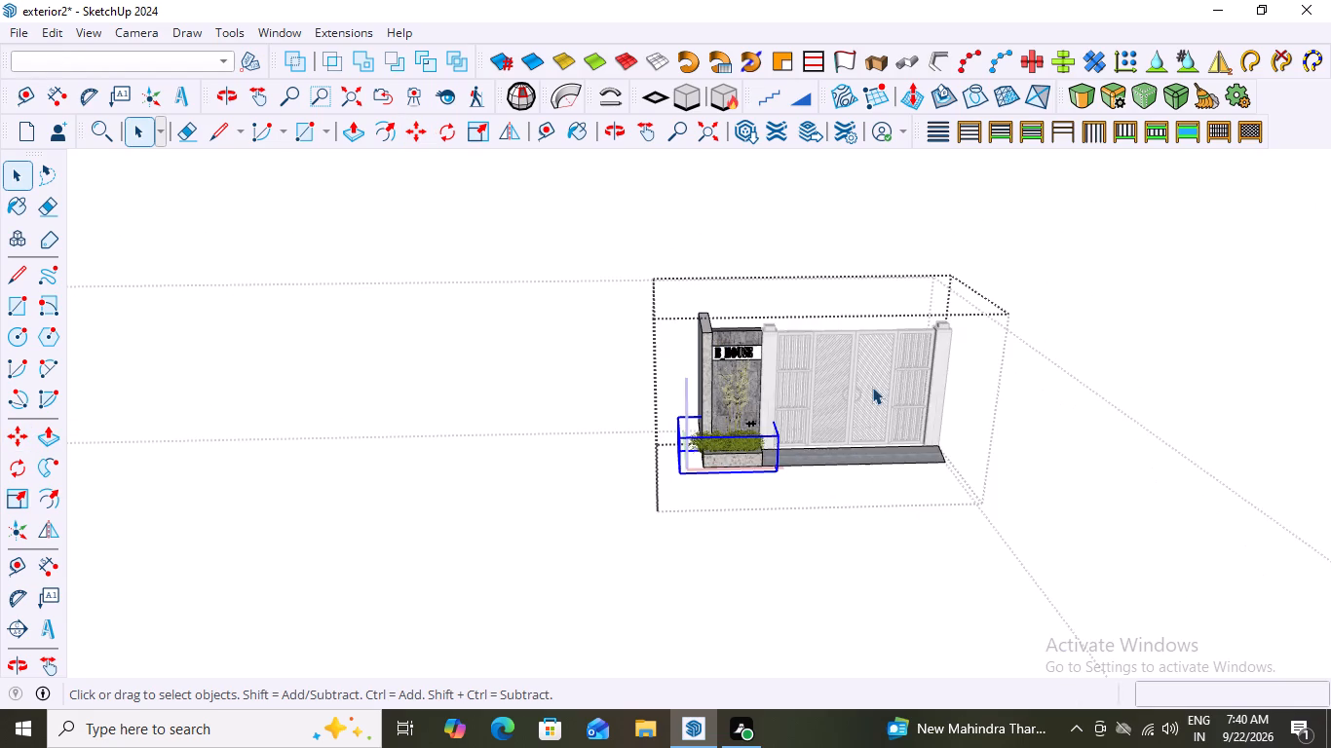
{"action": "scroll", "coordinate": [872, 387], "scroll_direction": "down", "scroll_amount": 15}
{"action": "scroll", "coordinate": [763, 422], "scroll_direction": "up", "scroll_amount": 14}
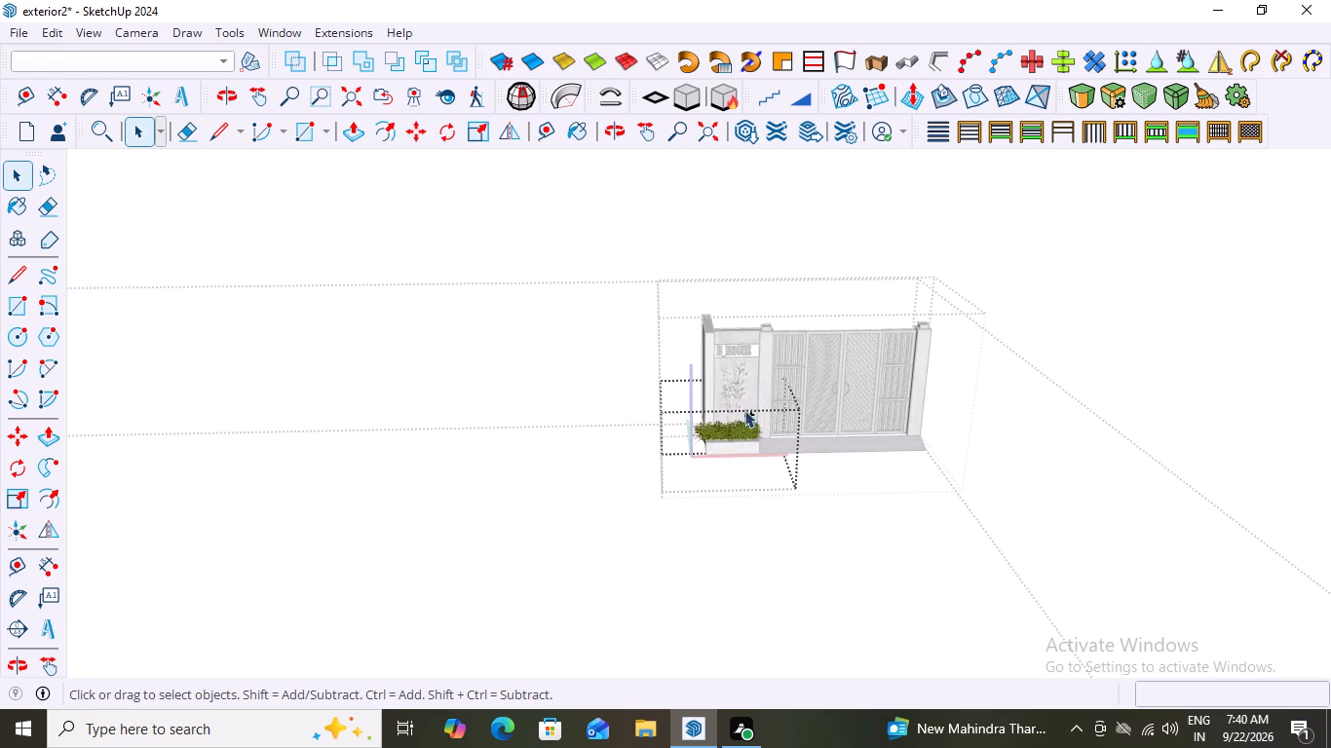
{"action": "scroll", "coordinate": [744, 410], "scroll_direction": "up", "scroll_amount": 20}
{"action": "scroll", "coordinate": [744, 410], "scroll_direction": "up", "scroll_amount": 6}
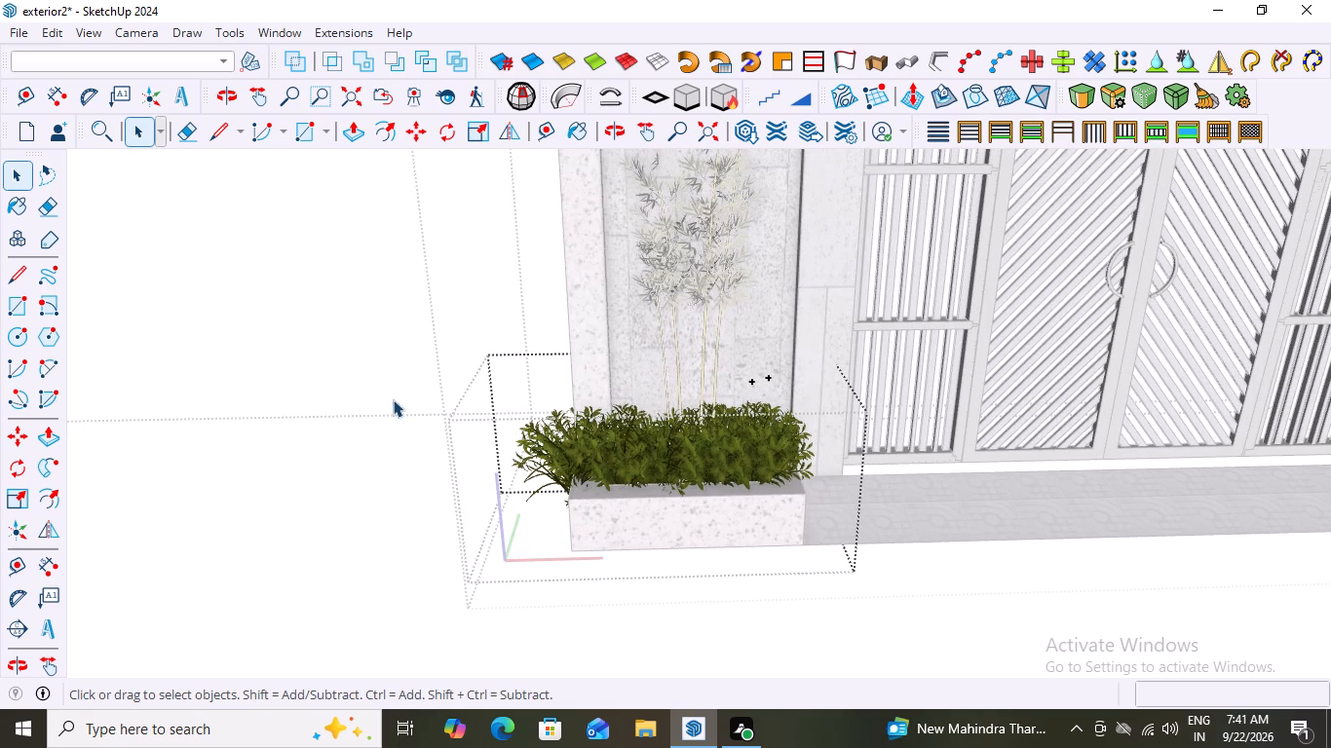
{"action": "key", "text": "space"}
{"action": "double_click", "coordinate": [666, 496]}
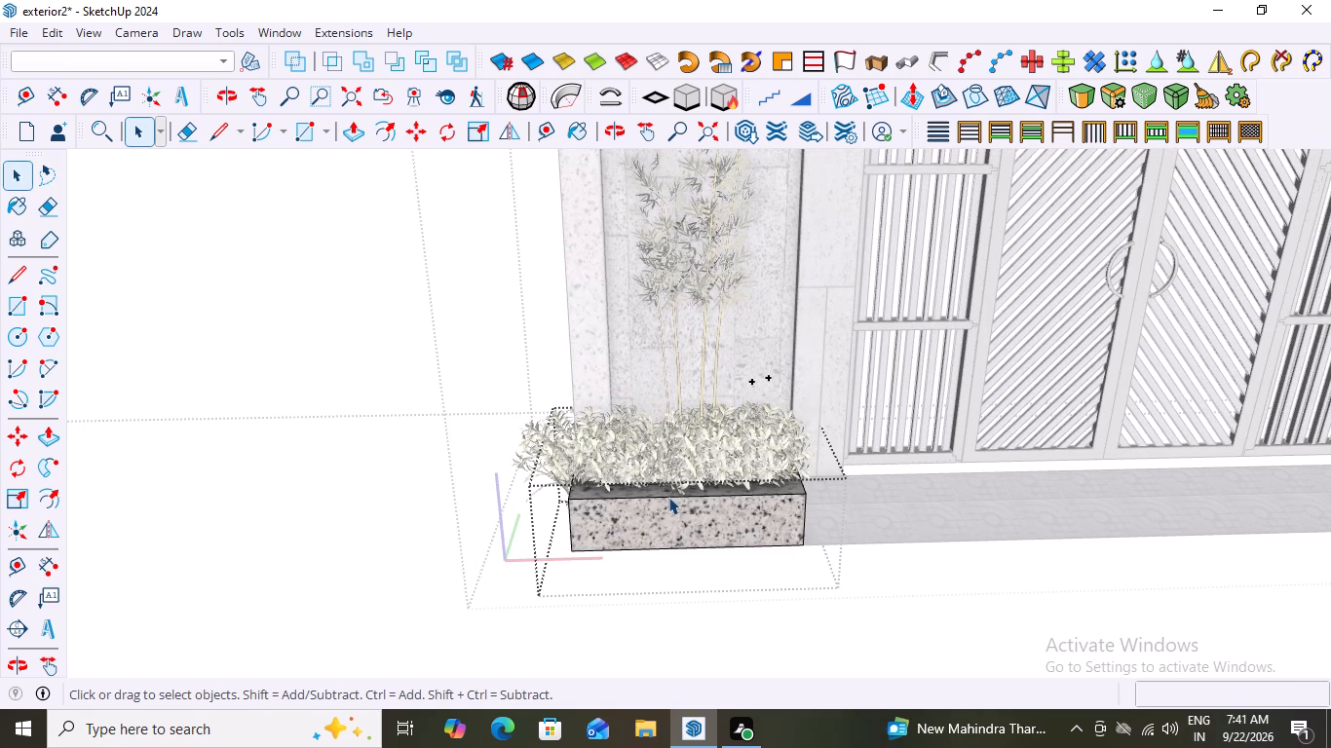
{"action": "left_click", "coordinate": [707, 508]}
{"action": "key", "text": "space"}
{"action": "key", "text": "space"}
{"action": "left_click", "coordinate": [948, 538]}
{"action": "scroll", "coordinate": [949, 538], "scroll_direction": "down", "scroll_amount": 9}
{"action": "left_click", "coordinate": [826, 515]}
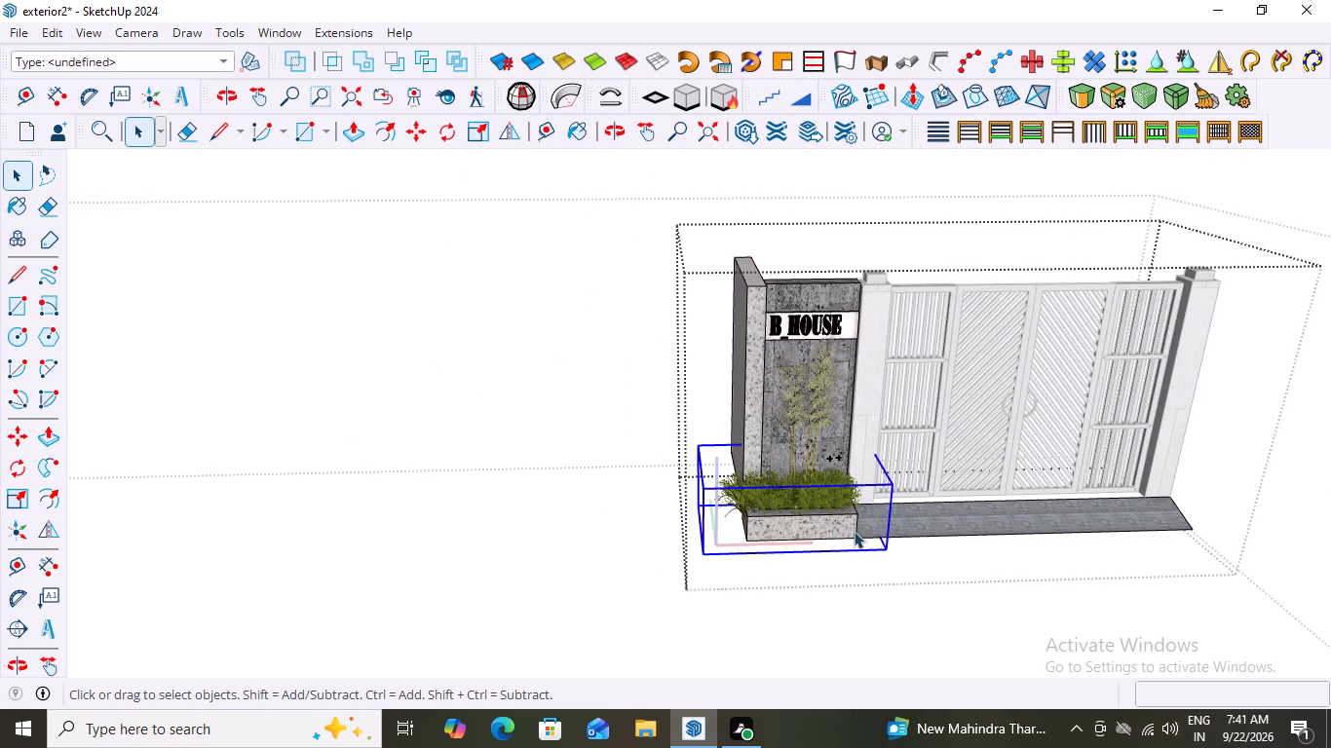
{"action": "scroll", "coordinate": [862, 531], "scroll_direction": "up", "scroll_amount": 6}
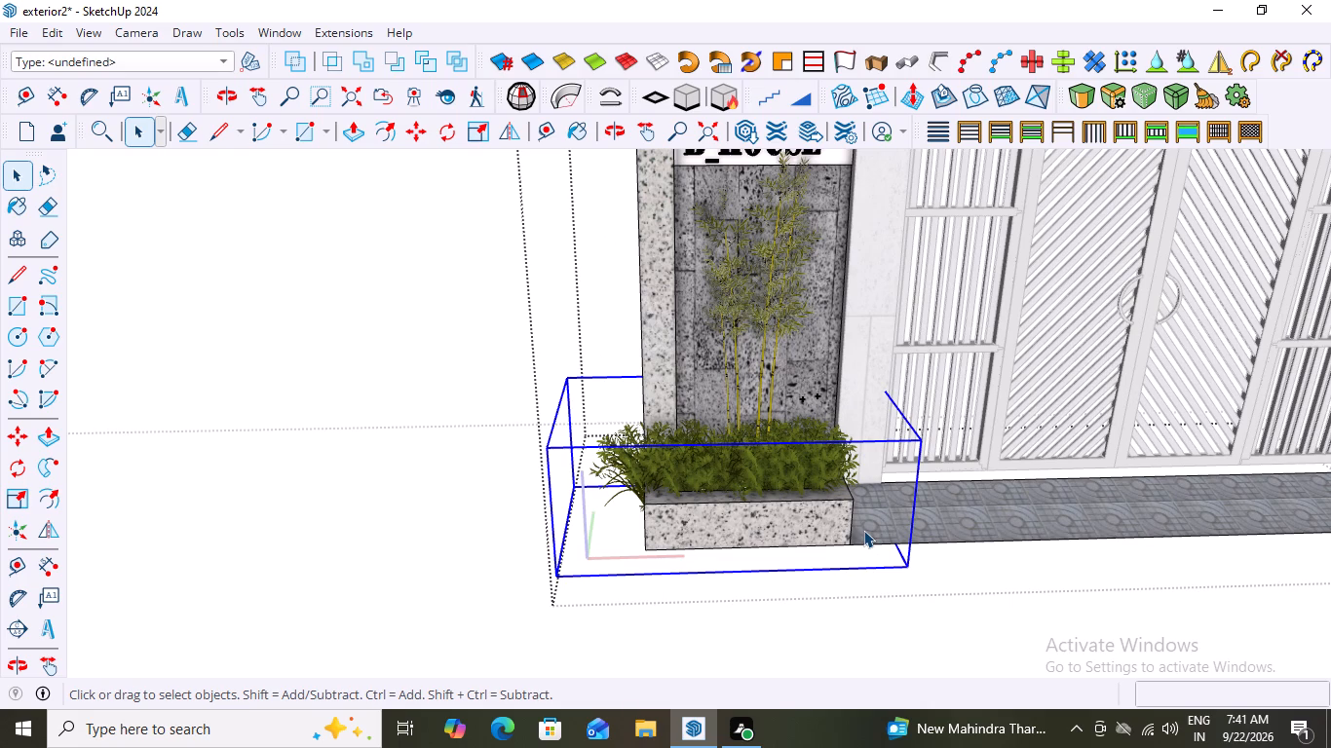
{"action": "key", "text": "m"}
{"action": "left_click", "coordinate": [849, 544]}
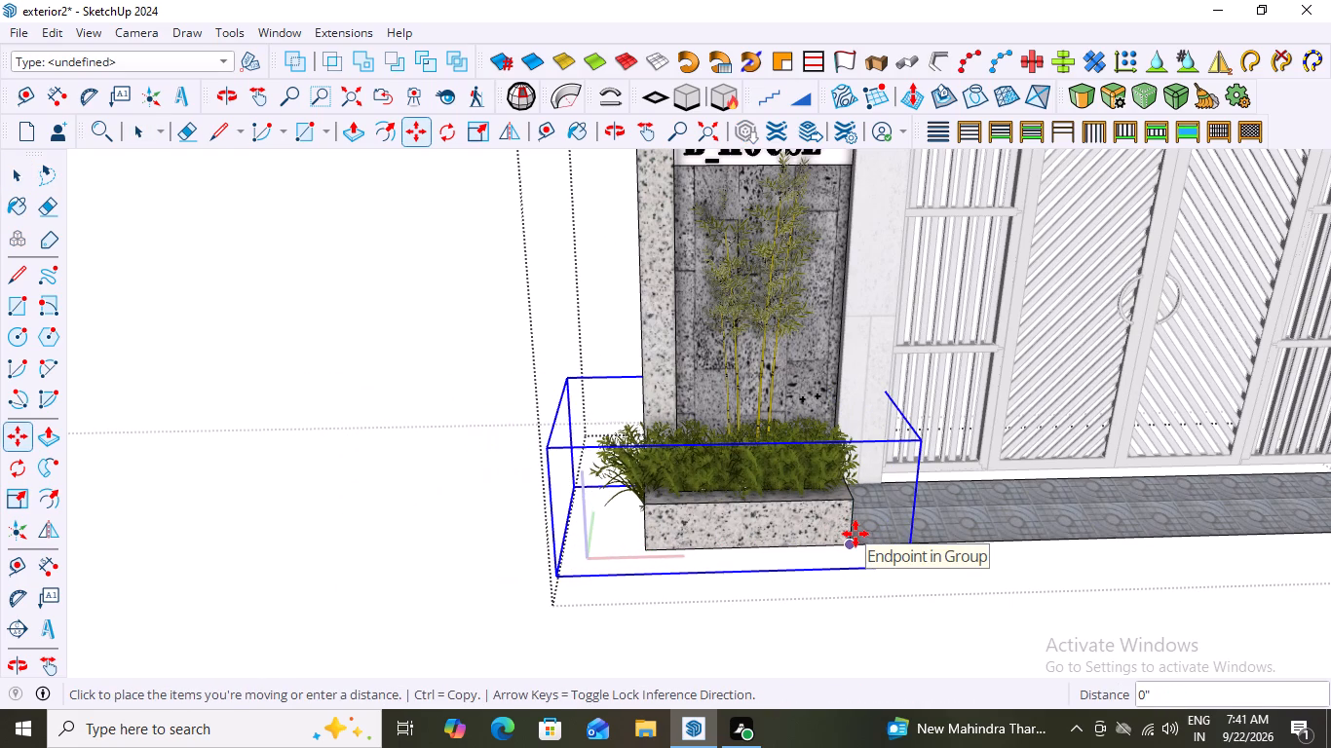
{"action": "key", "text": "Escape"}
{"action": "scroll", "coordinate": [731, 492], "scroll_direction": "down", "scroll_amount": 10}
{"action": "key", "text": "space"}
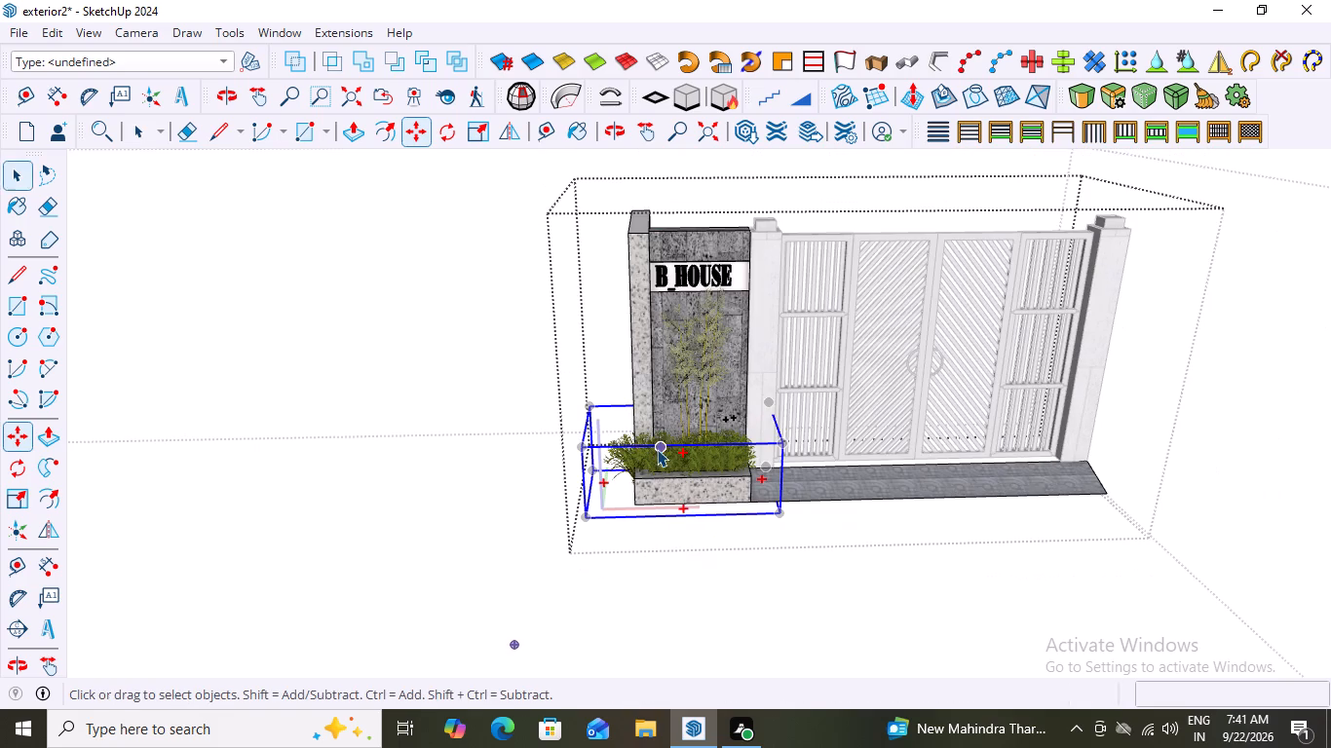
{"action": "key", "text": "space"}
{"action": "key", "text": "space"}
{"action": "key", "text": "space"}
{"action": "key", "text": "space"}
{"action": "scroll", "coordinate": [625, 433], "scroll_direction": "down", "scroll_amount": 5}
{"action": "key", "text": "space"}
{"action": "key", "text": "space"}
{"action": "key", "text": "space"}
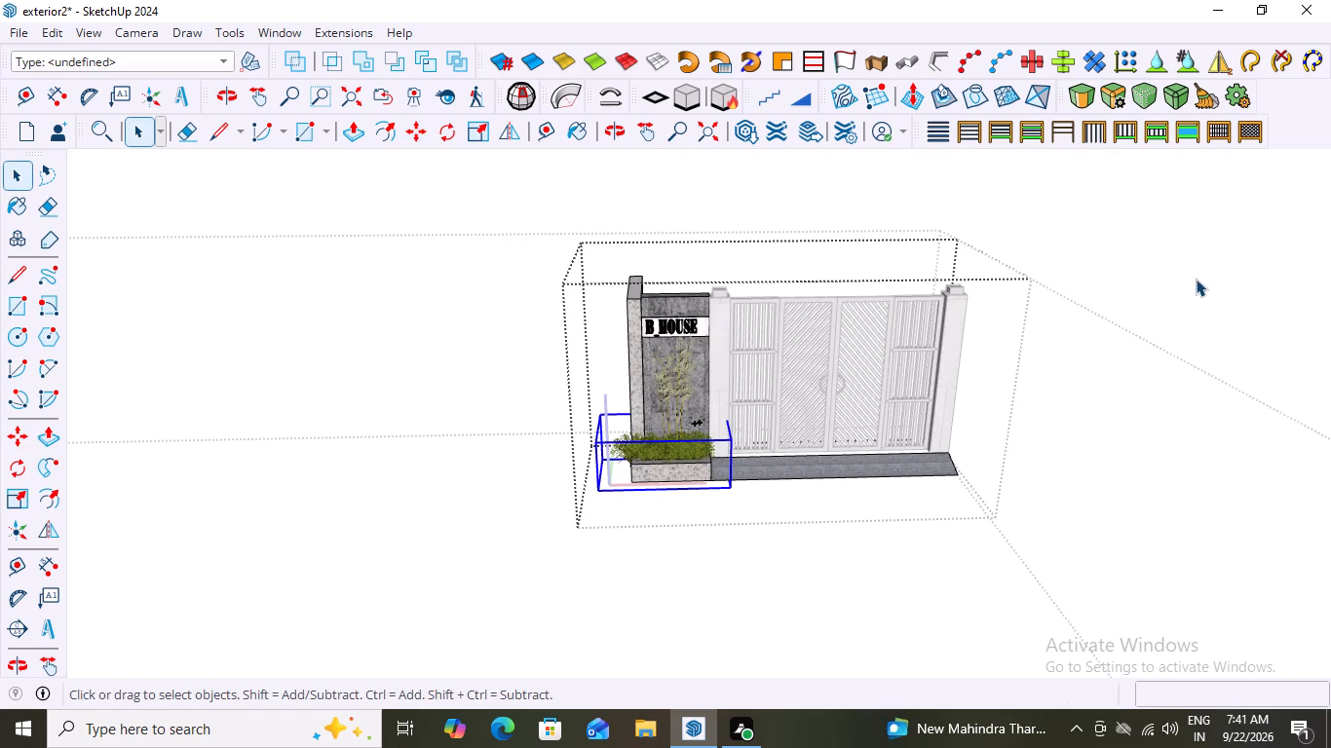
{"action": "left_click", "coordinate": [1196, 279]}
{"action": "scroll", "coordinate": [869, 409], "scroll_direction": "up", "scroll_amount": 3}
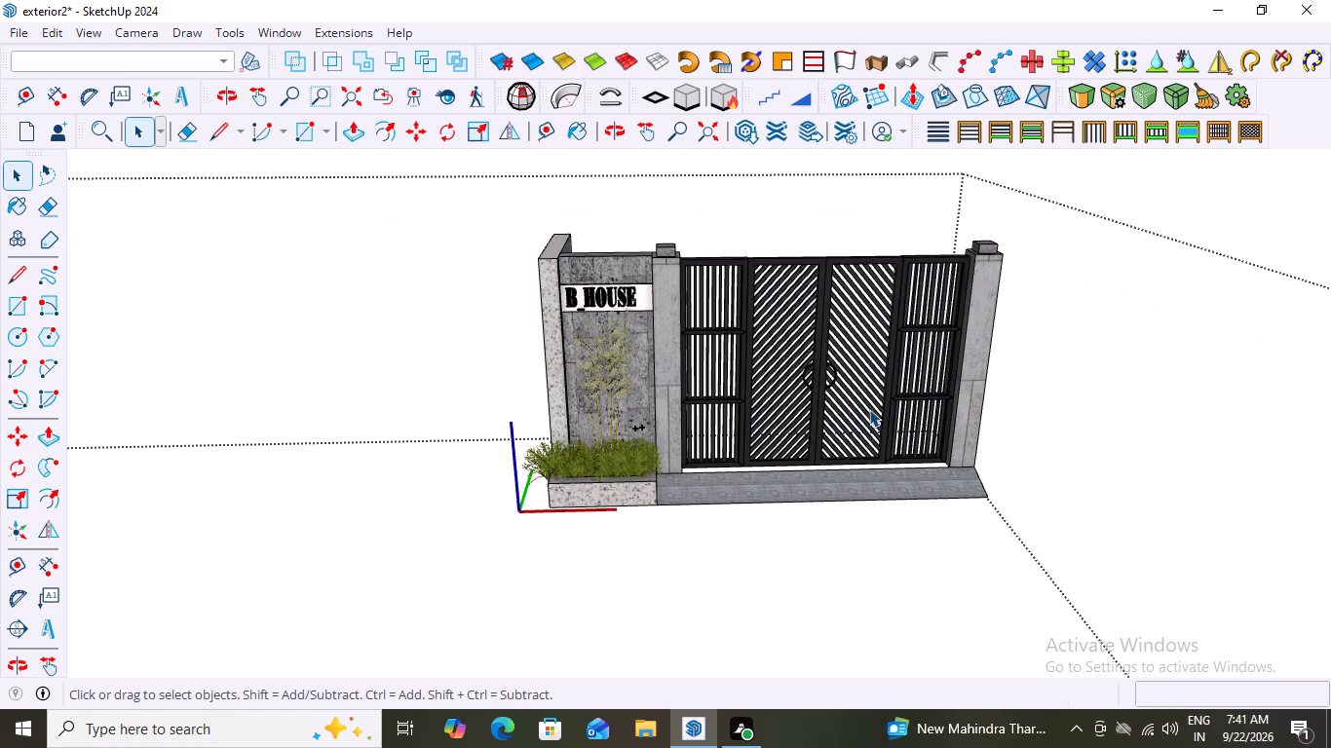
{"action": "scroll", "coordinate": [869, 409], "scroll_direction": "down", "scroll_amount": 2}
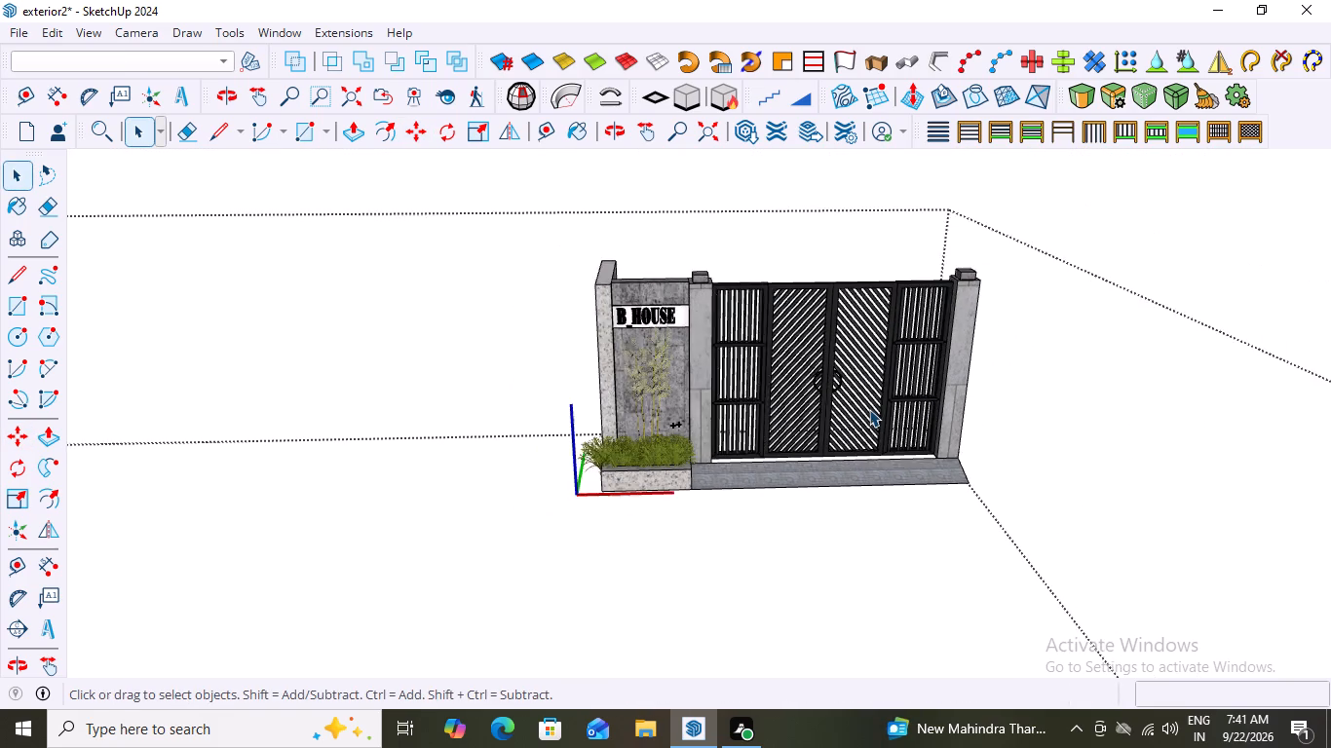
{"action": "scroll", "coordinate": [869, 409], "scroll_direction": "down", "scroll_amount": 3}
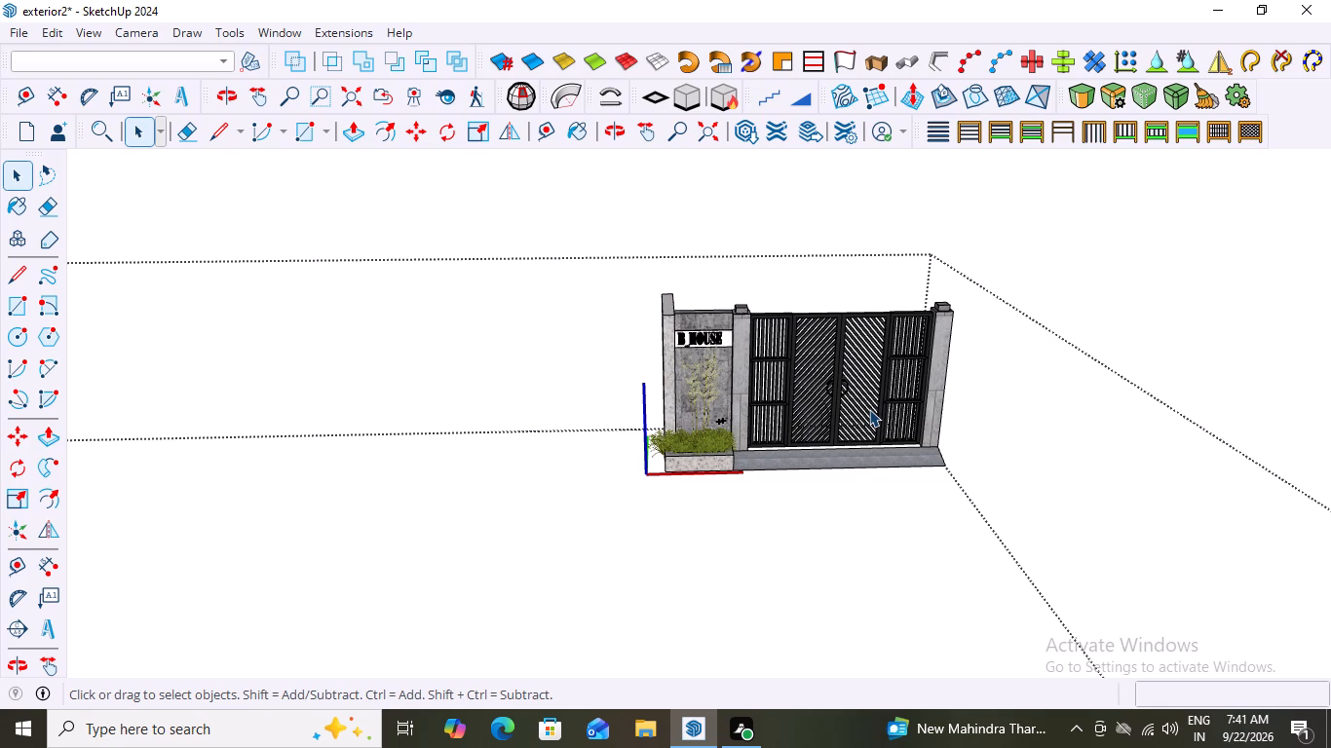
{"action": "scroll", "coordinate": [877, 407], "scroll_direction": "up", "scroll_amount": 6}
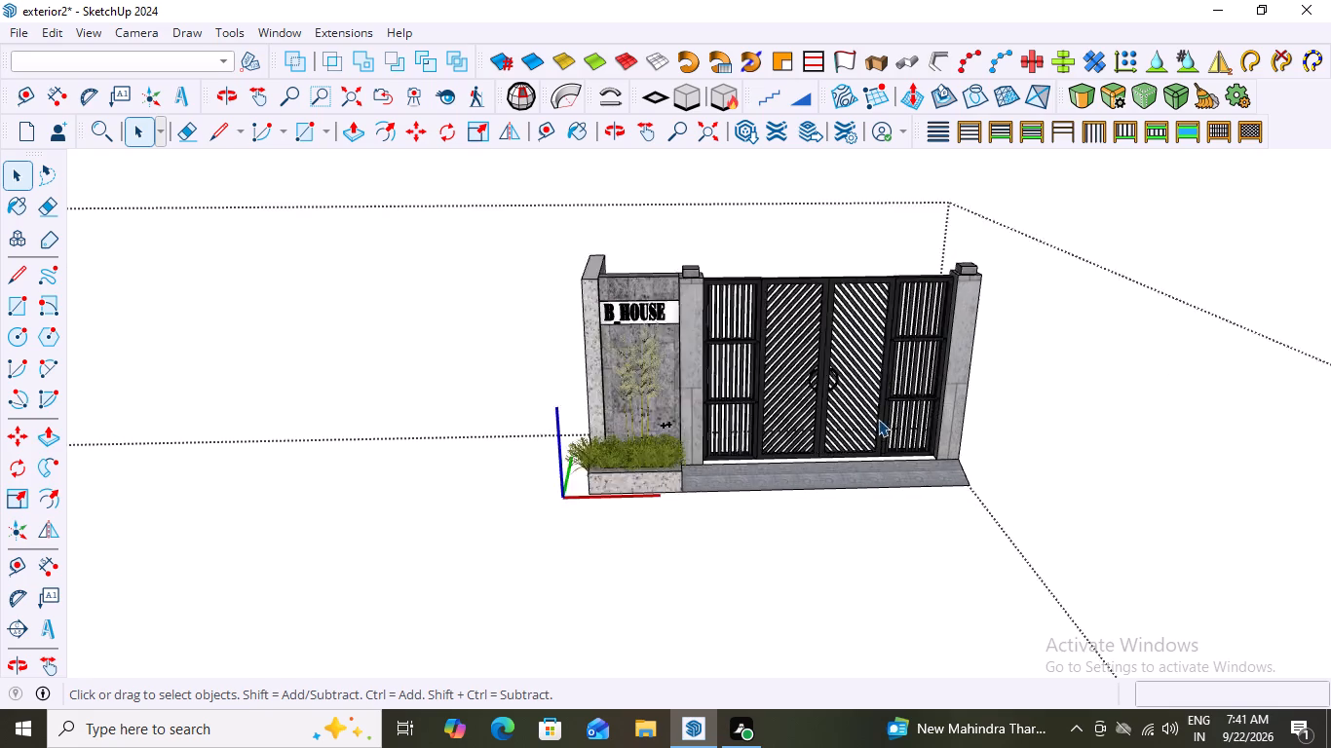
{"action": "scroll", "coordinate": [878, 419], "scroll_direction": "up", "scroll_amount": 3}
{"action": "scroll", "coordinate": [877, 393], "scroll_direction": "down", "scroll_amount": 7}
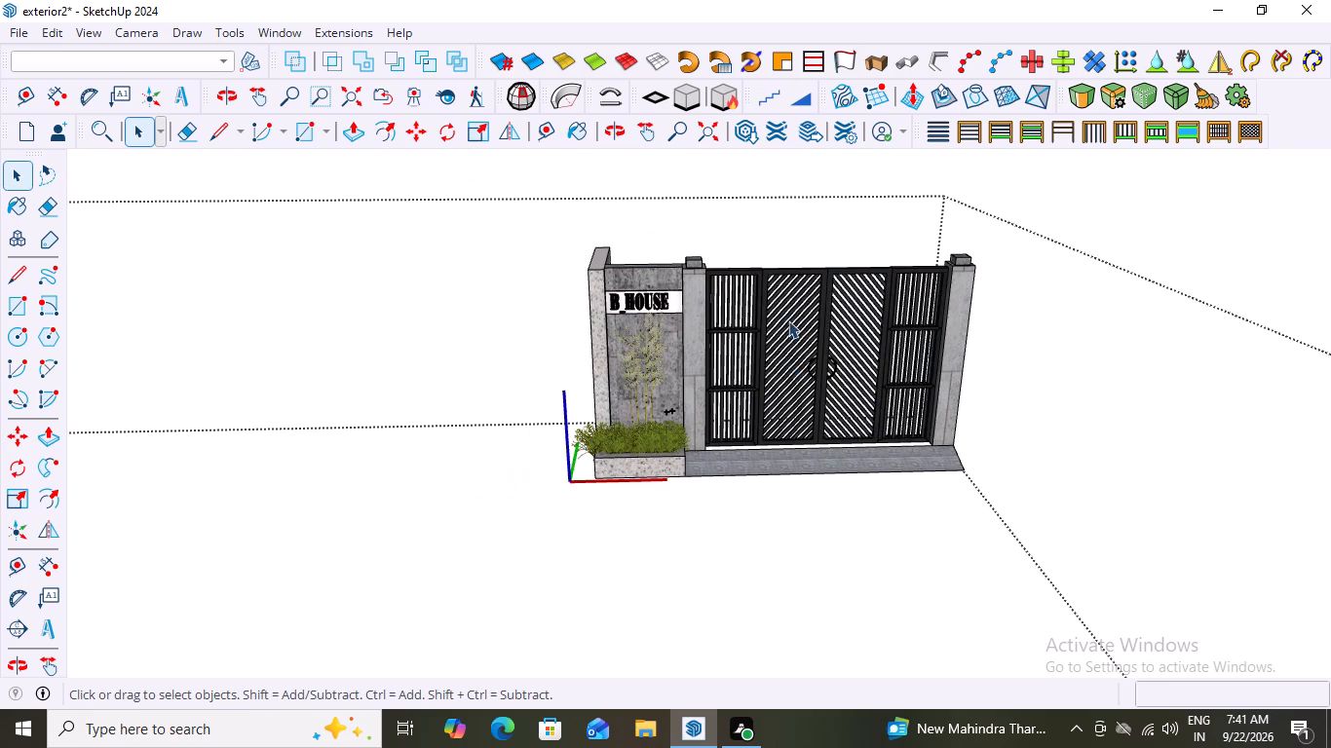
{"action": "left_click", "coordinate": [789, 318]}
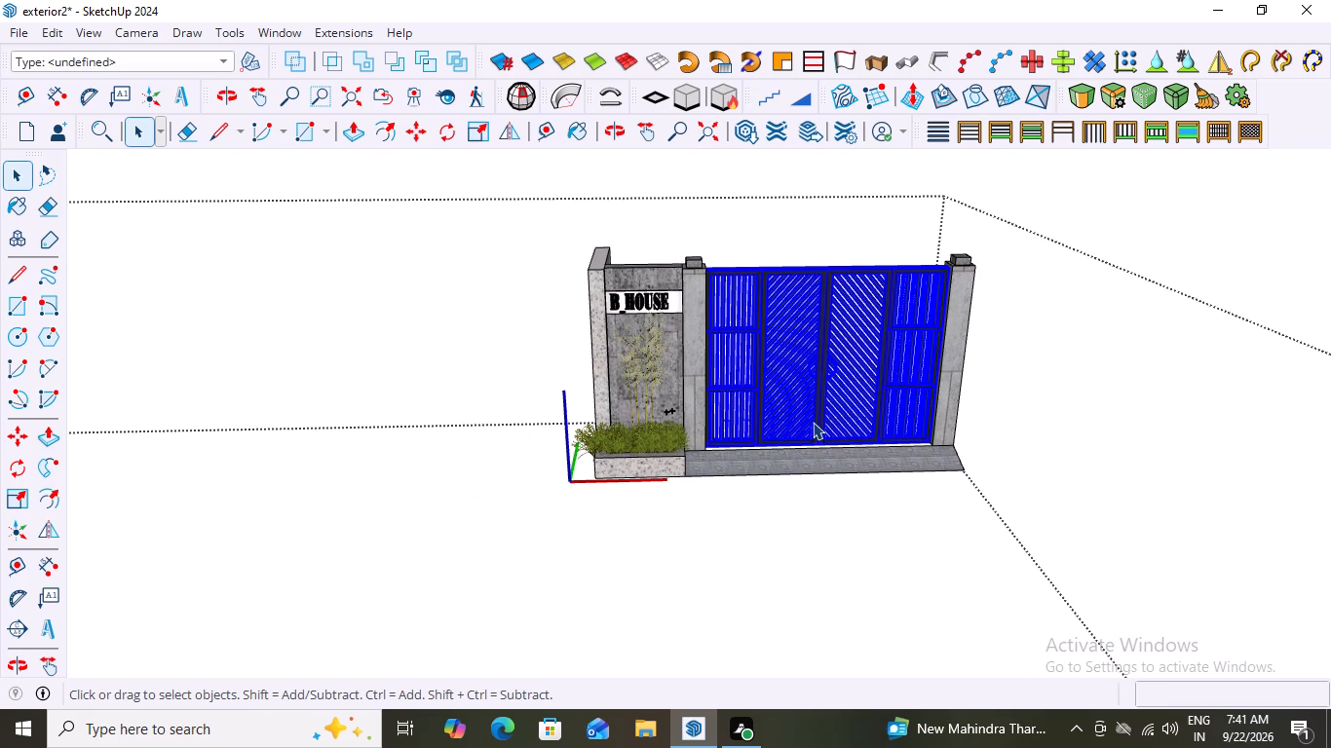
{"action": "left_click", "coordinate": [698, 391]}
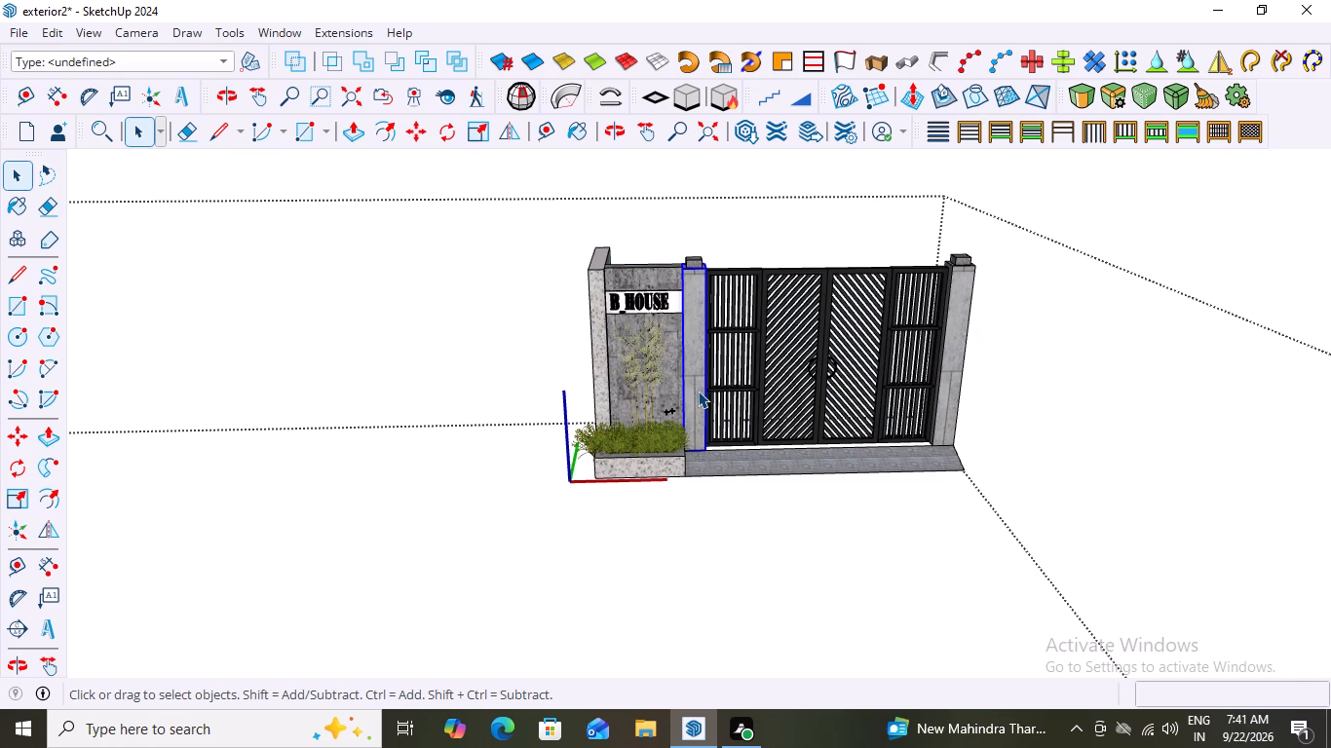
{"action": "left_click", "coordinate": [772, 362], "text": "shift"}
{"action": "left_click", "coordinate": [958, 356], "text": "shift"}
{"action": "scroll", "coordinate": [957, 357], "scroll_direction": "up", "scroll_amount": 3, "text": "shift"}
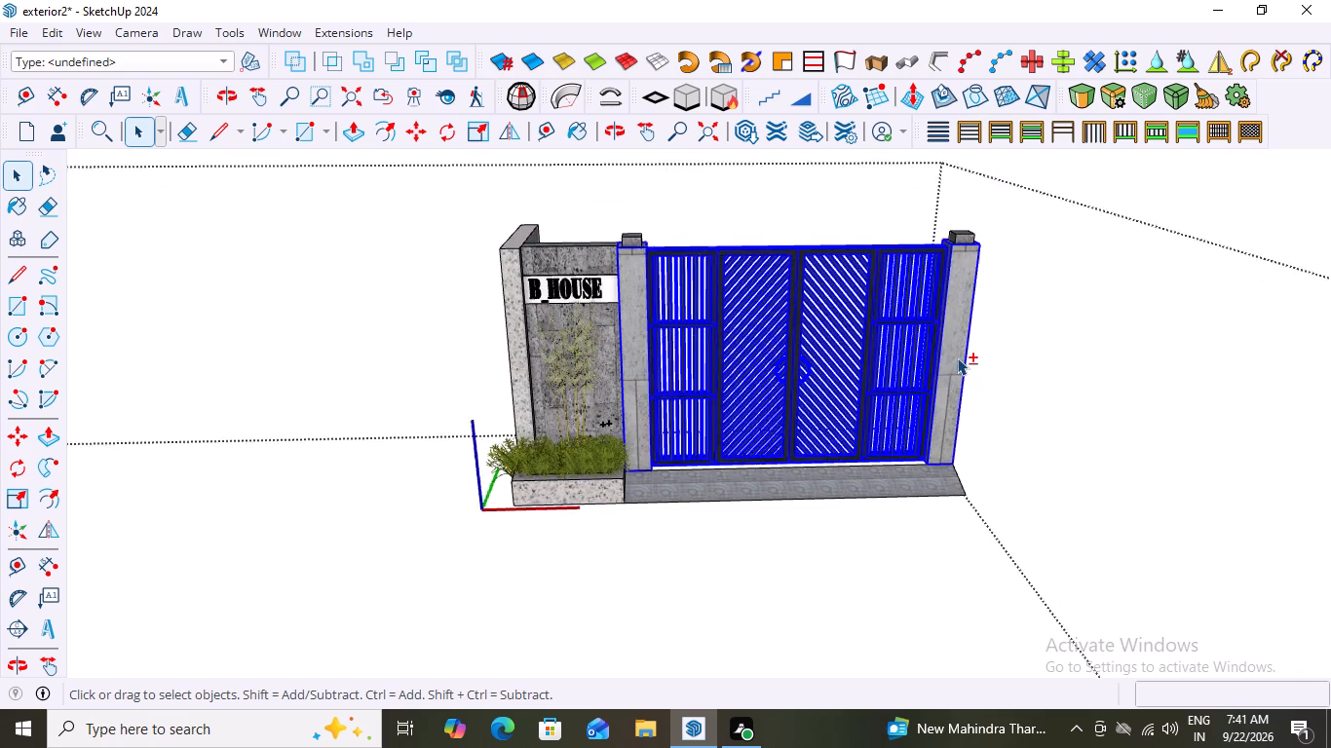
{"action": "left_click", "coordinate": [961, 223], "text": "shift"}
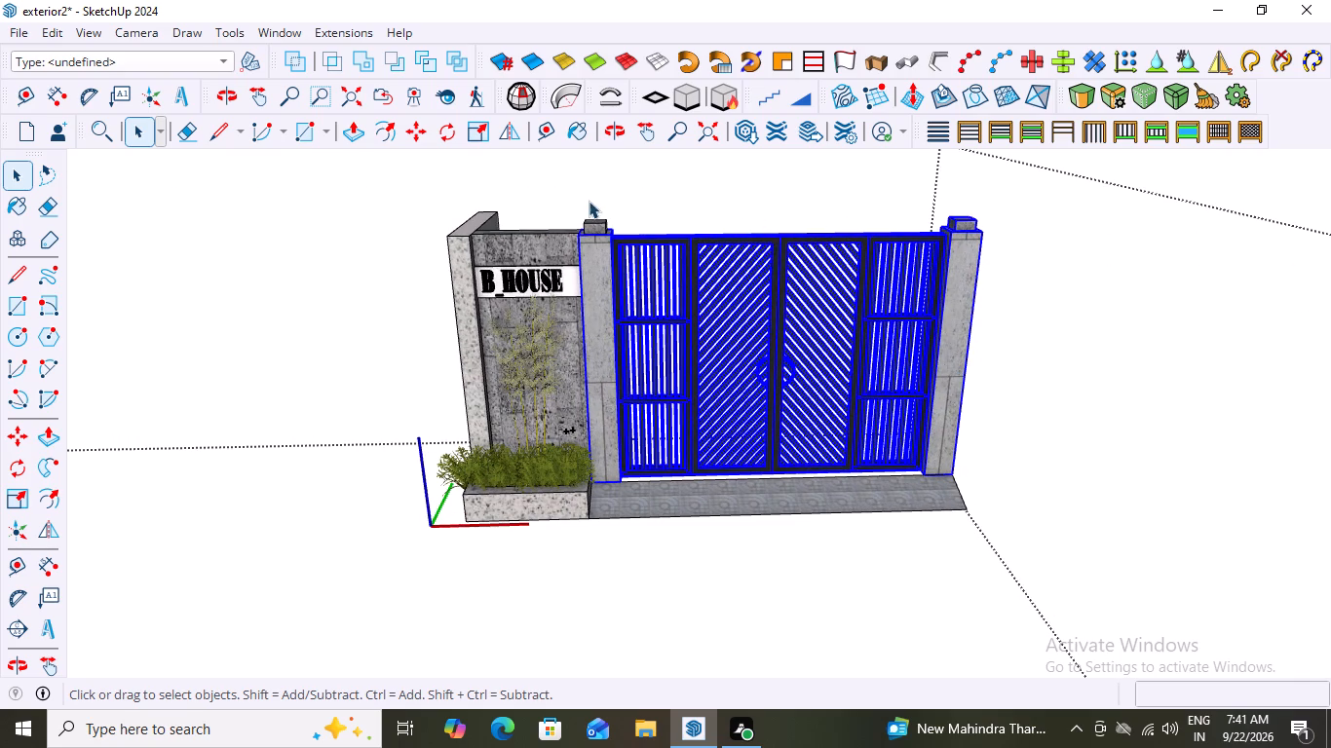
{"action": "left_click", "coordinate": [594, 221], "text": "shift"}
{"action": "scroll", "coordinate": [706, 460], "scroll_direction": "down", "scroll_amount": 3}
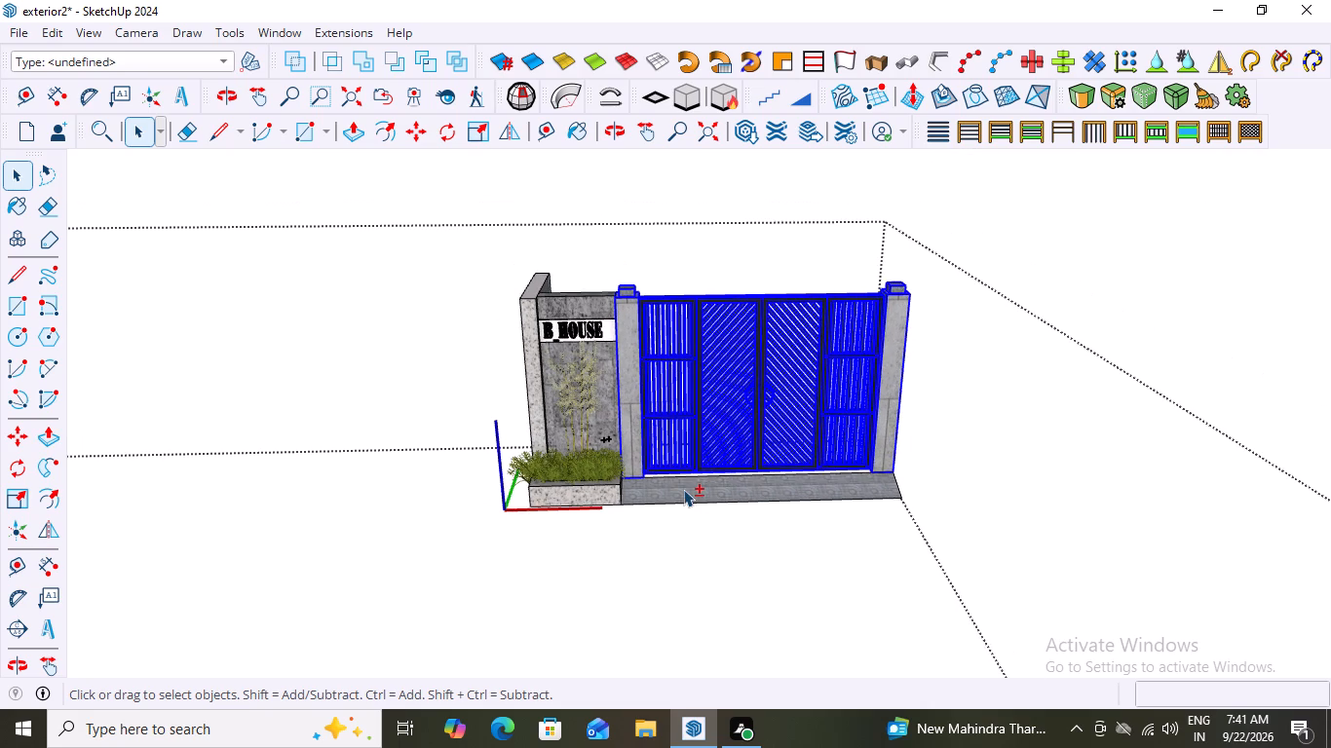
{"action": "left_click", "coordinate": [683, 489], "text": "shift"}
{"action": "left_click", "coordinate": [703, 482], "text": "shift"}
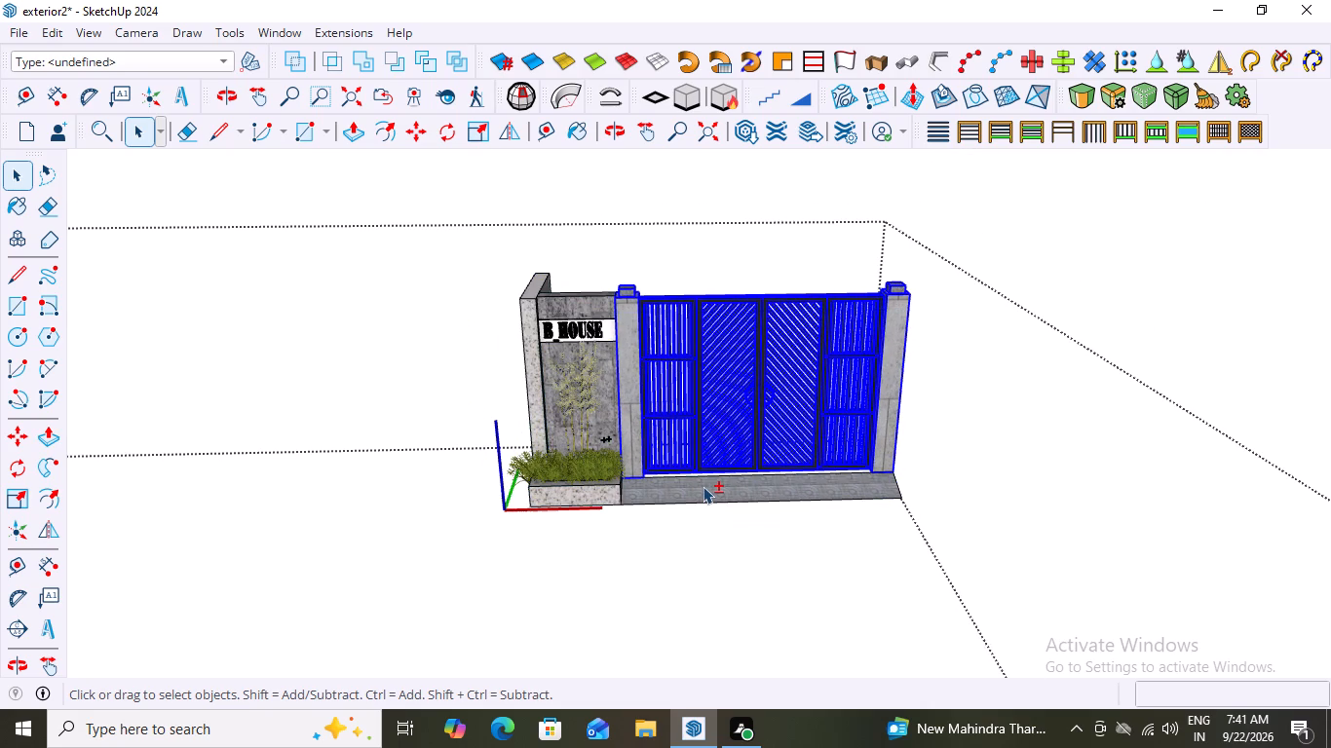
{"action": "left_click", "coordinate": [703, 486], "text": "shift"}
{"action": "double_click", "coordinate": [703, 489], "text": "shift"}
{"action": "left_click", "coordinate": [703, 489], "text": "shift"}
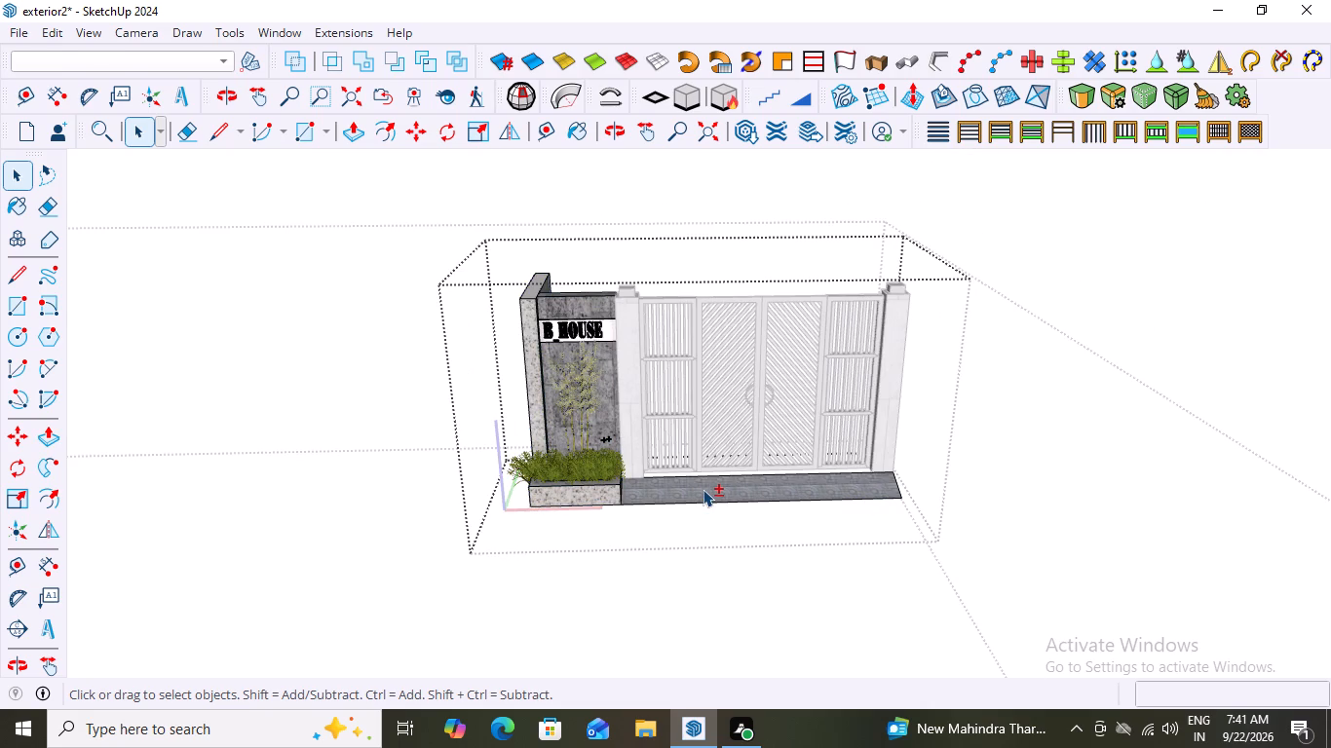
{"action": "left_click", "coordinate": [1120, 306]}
Move the gate doors with both pillars and their caps to the empty ground near the detached trough, about 166' 11" away.
{"action": "left_click", "coordinate": [724, 346]}
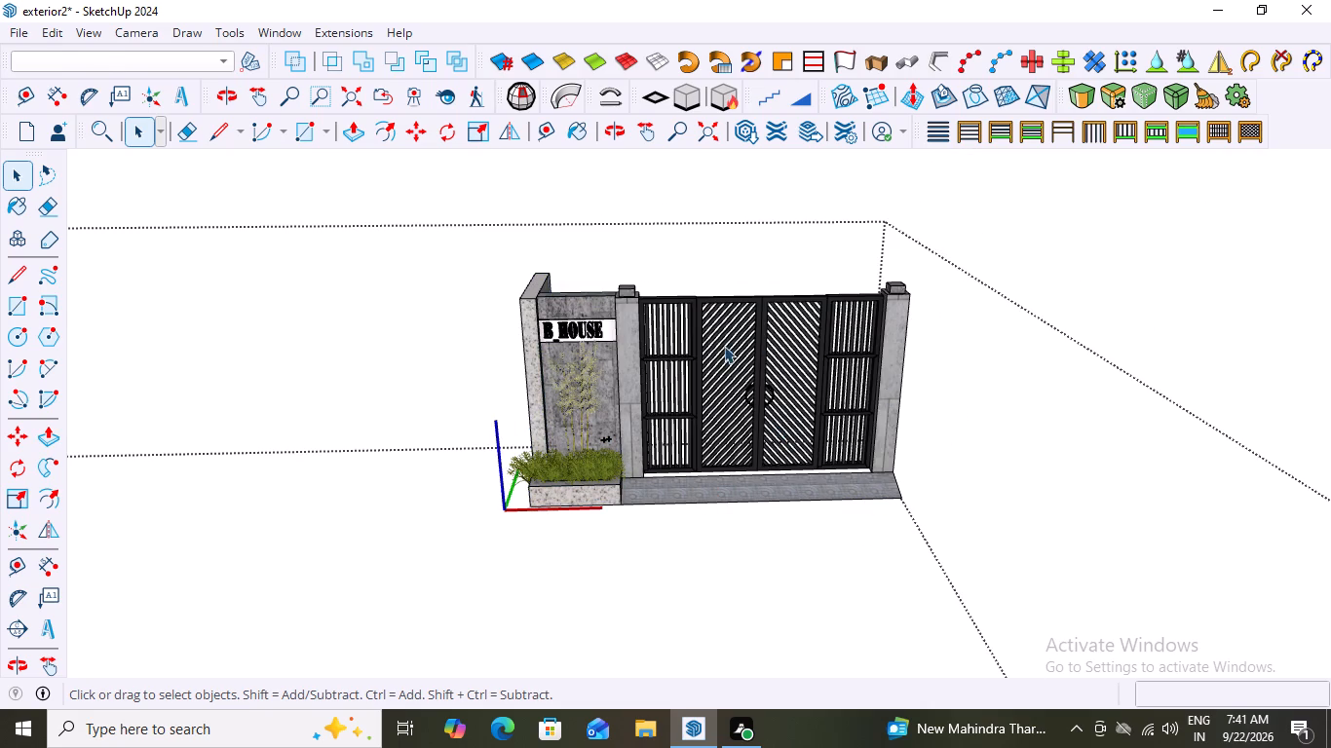
{"action": "left_click", "coordinate": [626, 302], "text": "shift"}
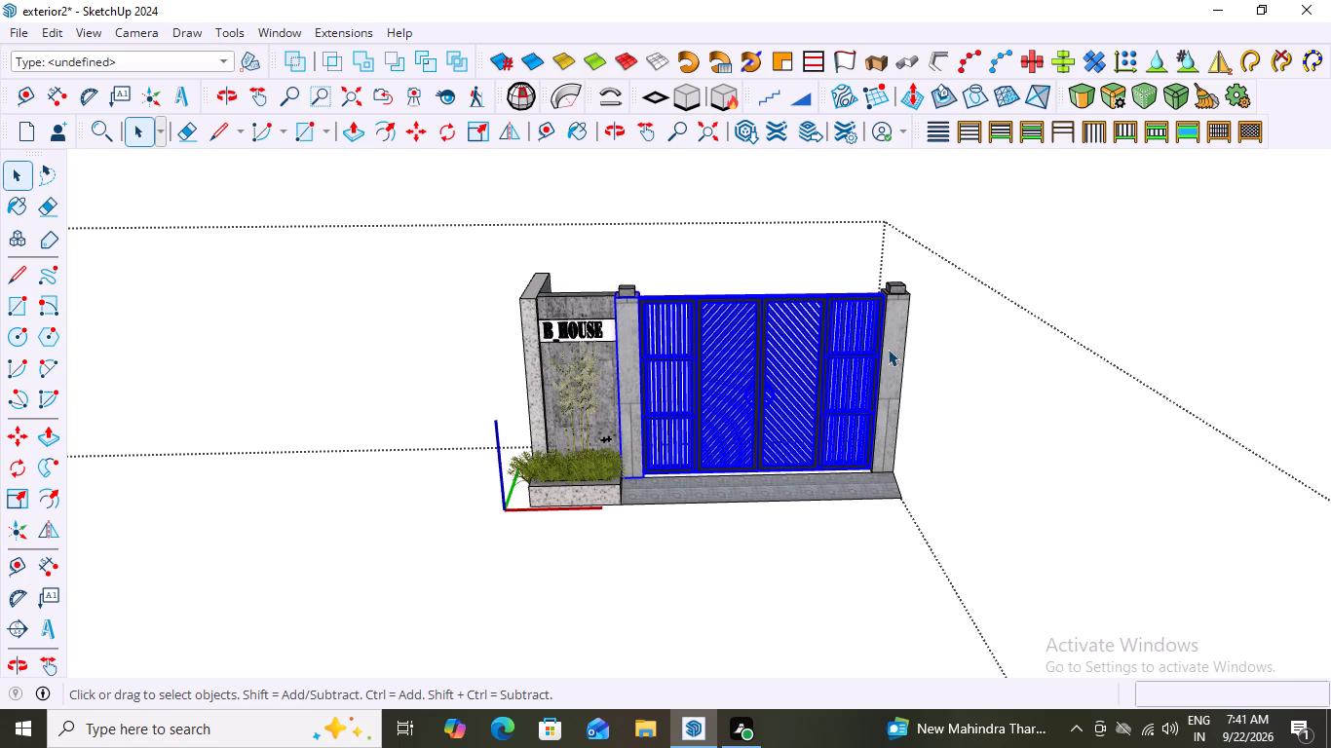
{"action": "left_click", "coordinate": [893, 350], "text": "shift"}
{"action": "left_click", "coordinate": [624, 285], "text": "shift"}
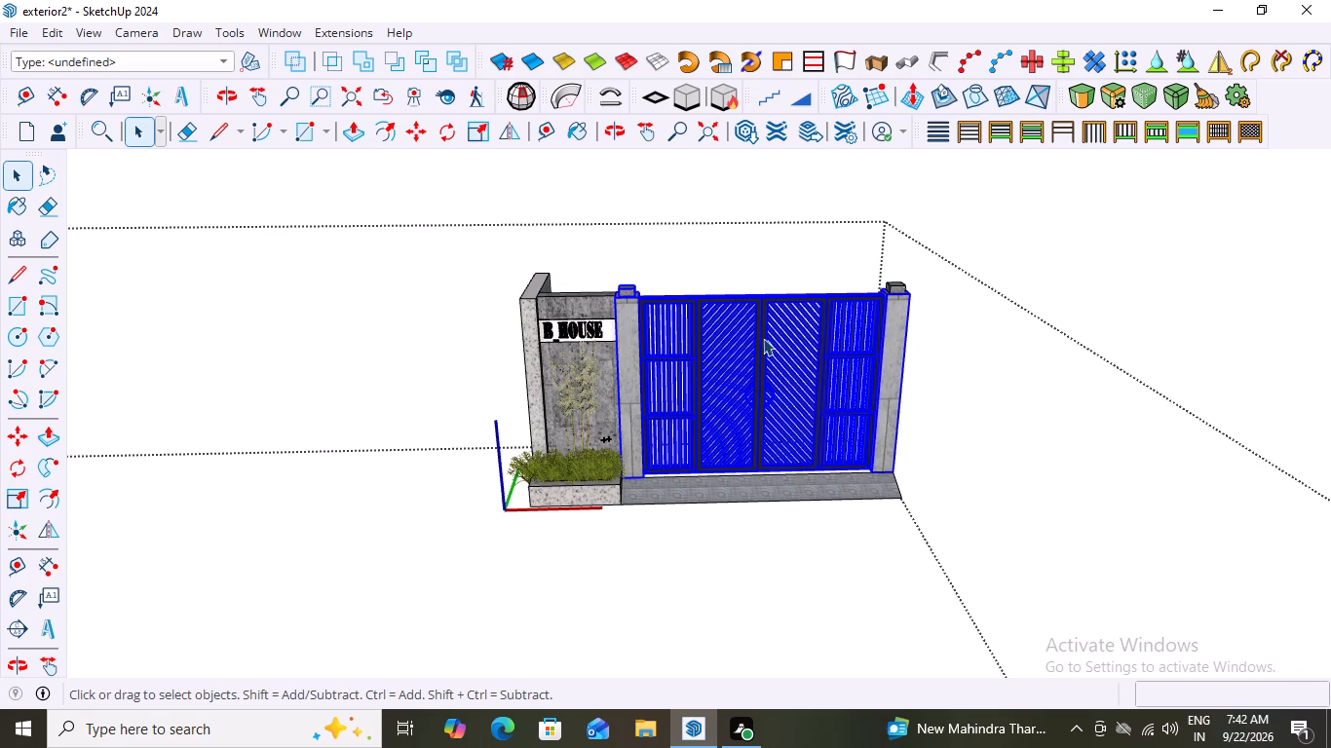
{"action": "left_click", "coordinate": [893, 285], "text": "shift"}
{"action": "key", "text": "m"}
{"action": "left_click", "coordinate": [896, 471]}
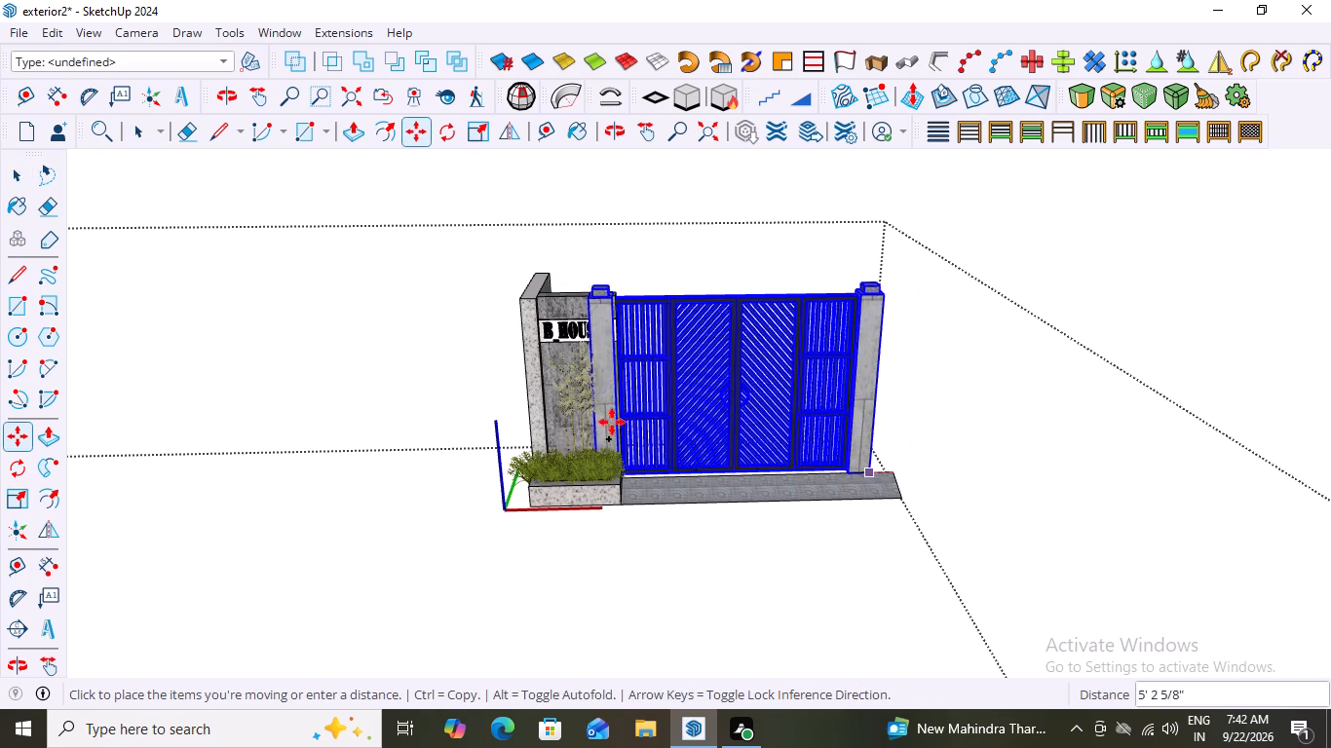
{"action": "scroll", "coordinate": [527, 359], "scroll_direction": "down", "scroll_amount": 11}
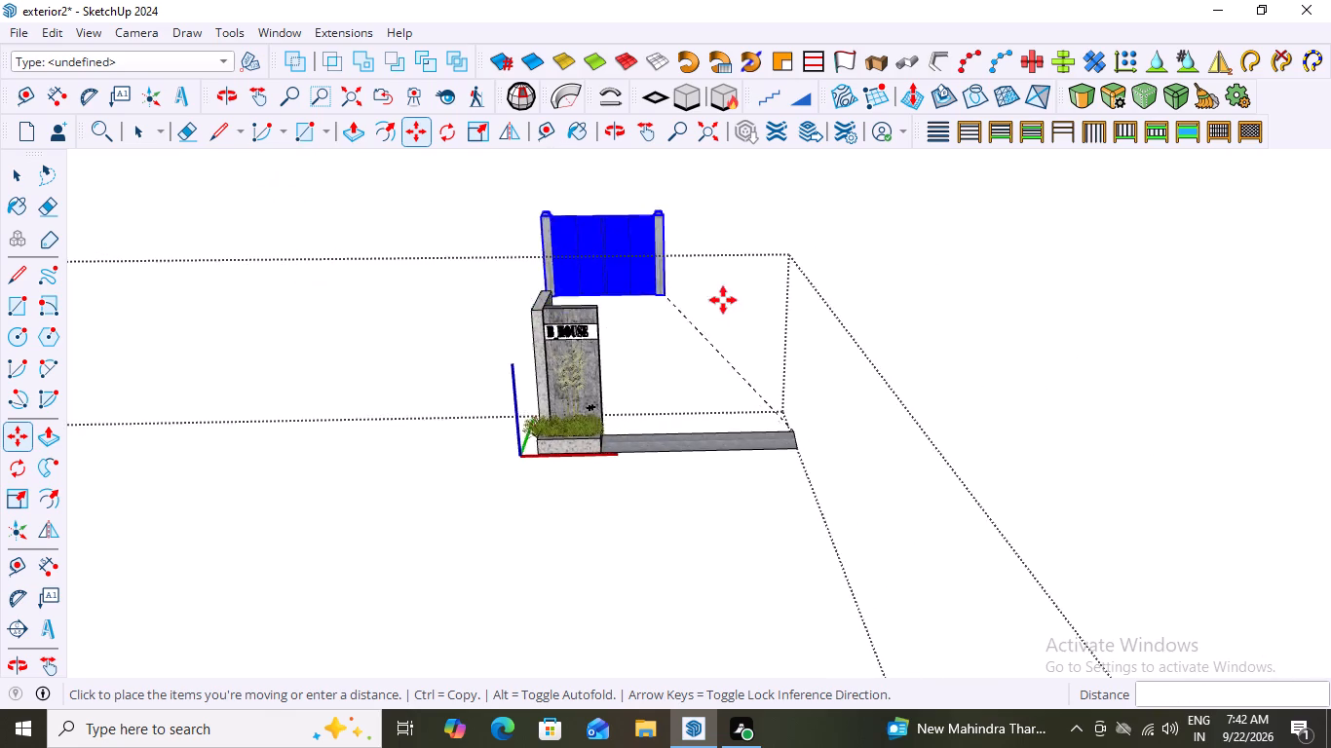
{"action": "scroll", "coordinate": [723, 300], "scroll_direction": "down", "scroll_amount": 19}
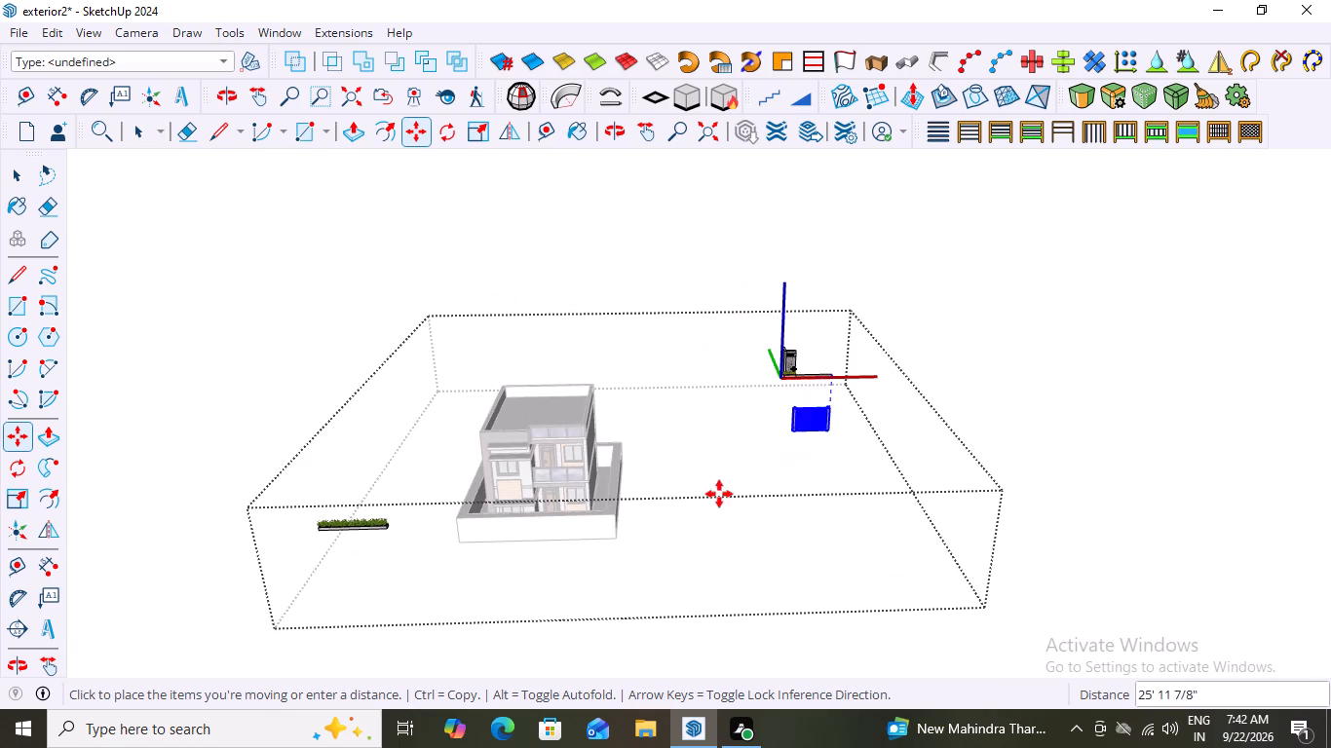
{"action": "scroll", "coordinate": [554, 575], "scroll_direction": "up", "scroll_amount": 3}
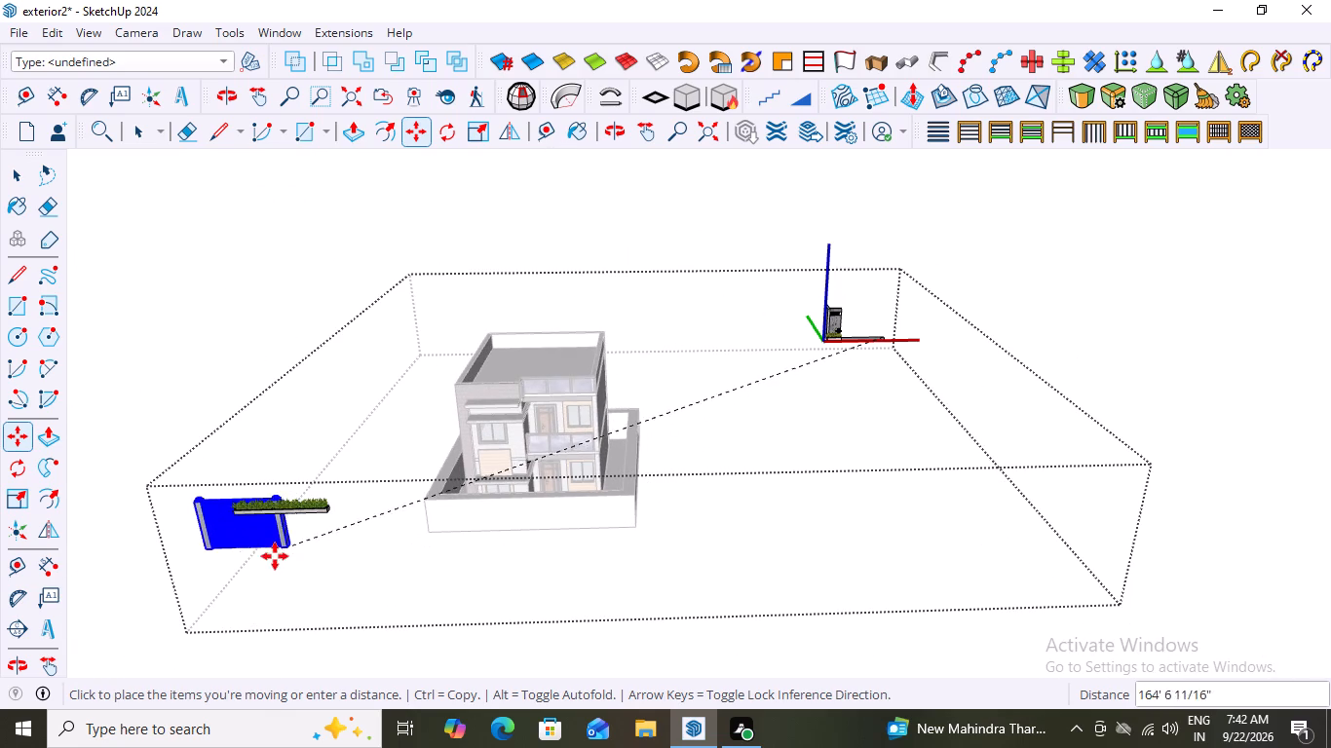
{"action": "left_click", "coordinate": [285, 570]}
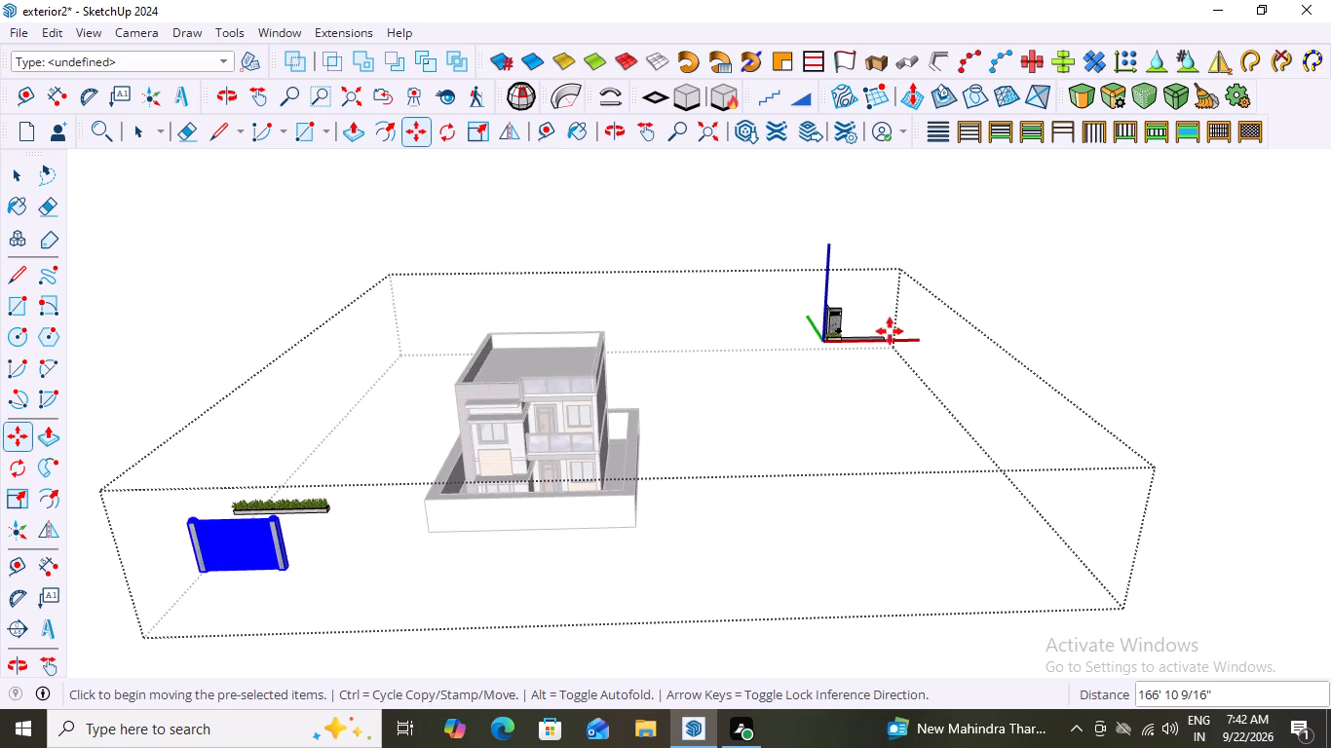
{"action": "scroll", "coordinate": [880, 328], "scroll_direction": "up", "scroll_amount": 17}
{"action": "key", "text": "space"}
{"action": "left_click", "coordinate": [1072, 200]}
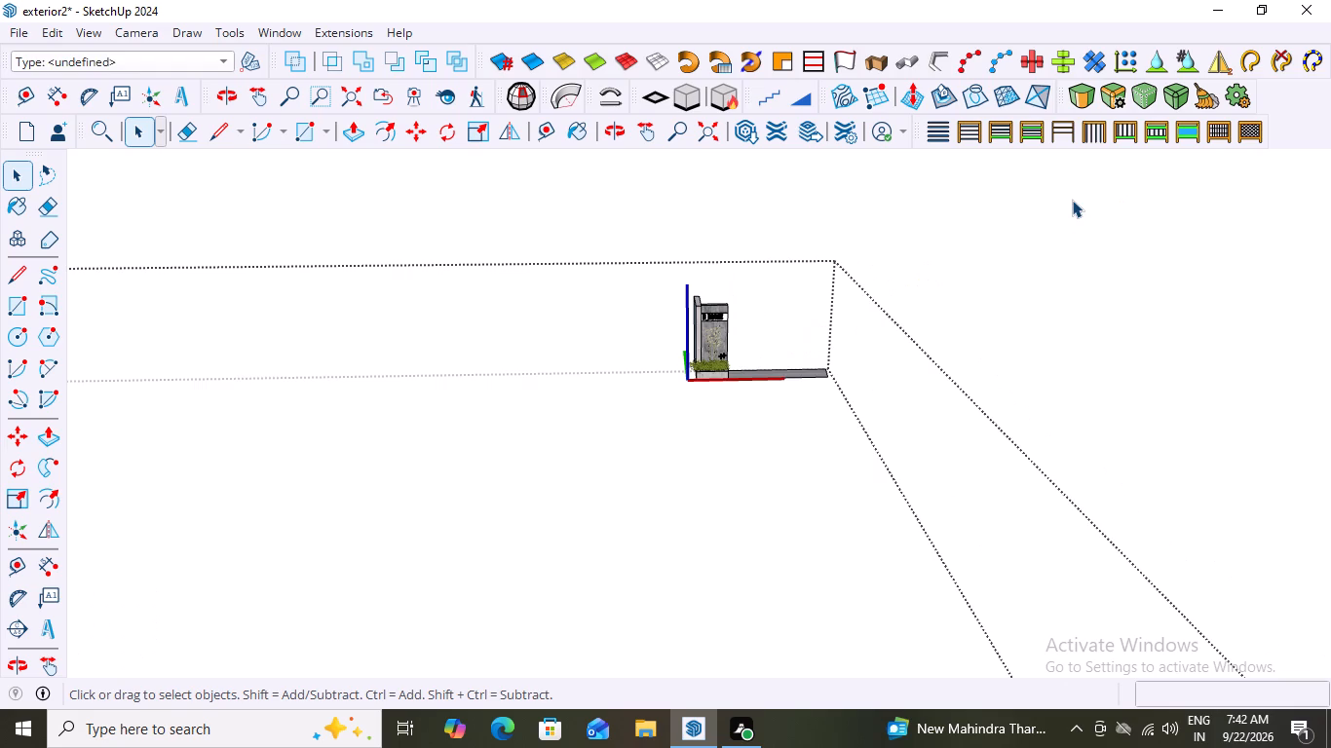
Open the nested group with the B HOUSE sign wall and select the patterned tile strip beside its planter.
{"action": "scroll", "coordinate": [748, 377], "scroll_direction": "up", "scroll_amount": 18}
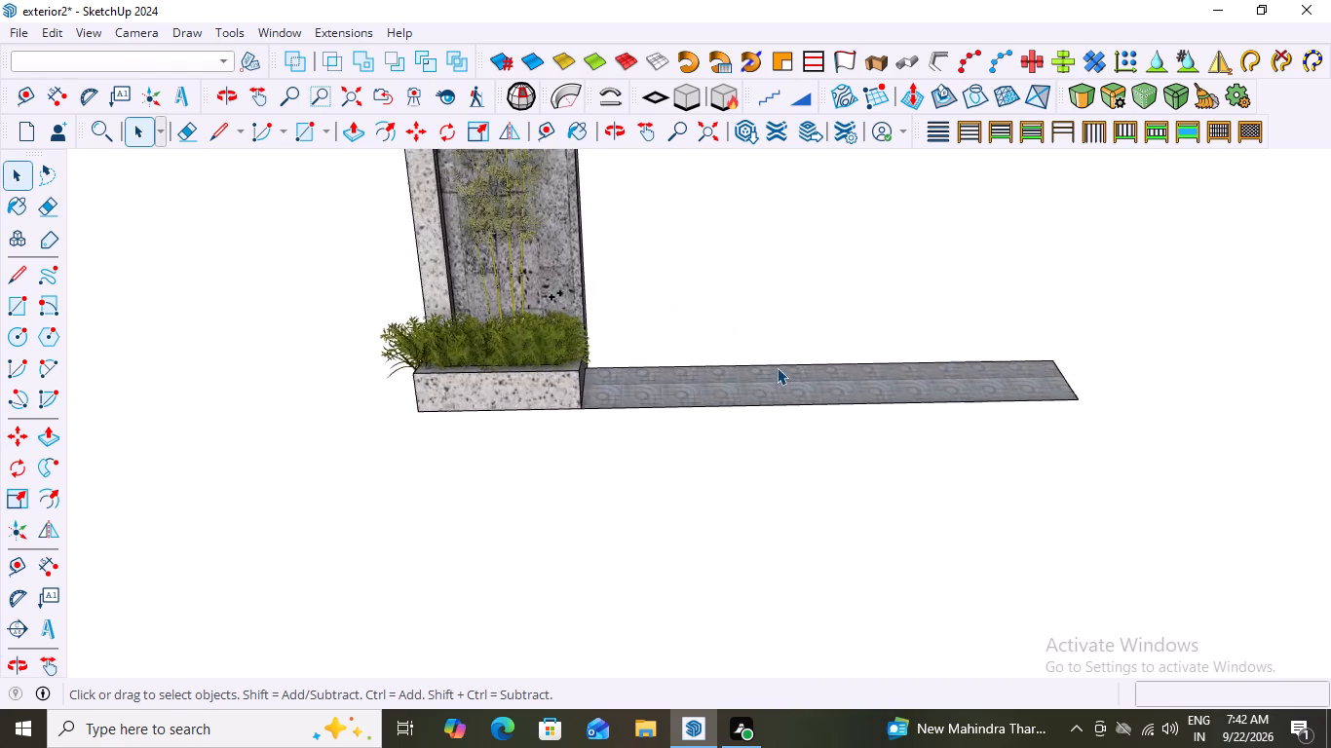
{"action": "left_click", "coordinate": [755, 398]}
{"action": "triple_click", "coordinate": [755, 398]}
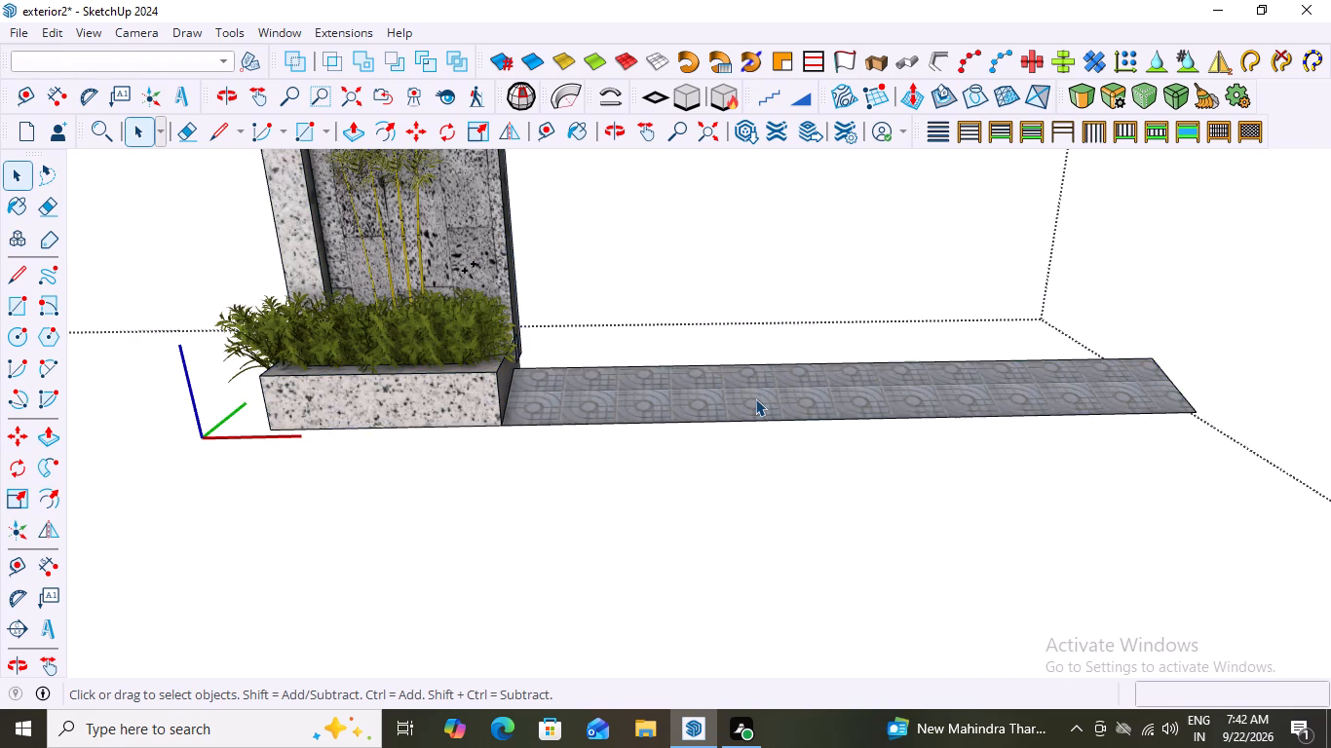
{"action": "double_click", "coordinate": [755, 398]}
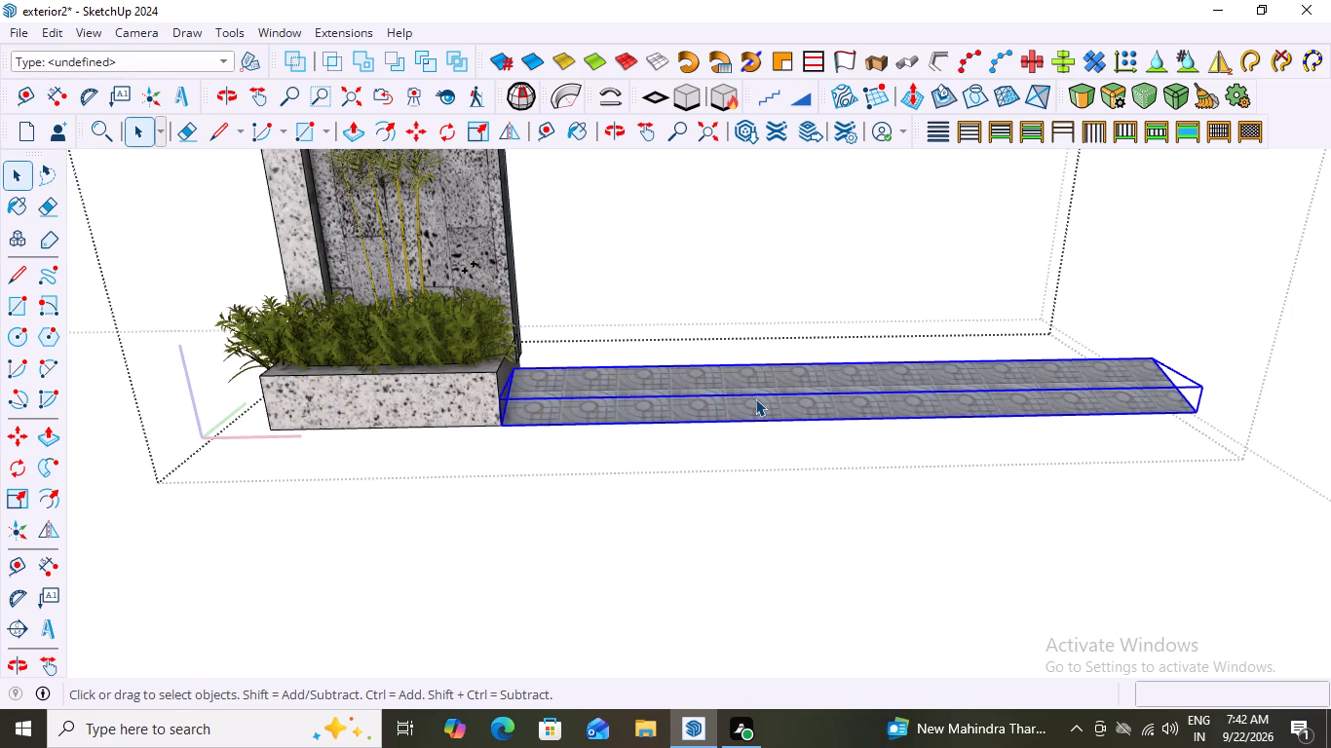
{"action": "scroll", "coordinate": [755, 398], "scroll_direction": "down", "scroll_amount": 10}
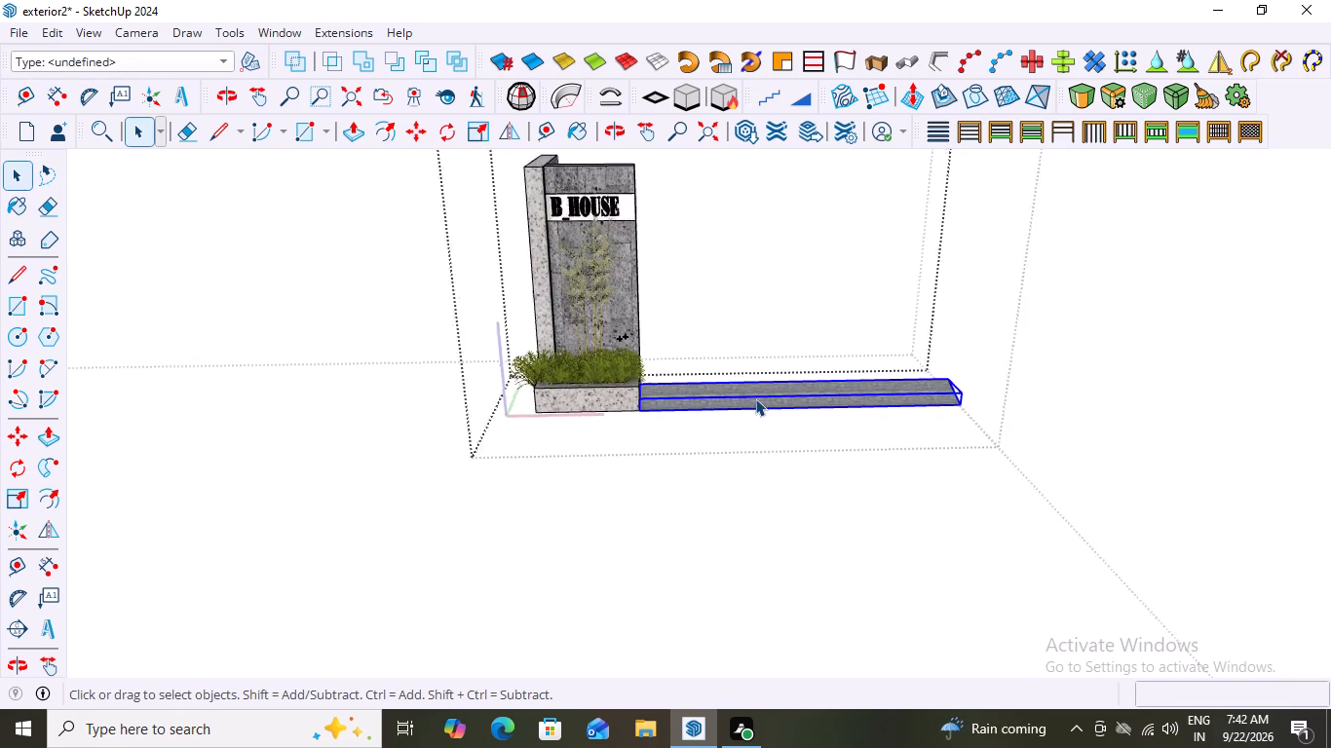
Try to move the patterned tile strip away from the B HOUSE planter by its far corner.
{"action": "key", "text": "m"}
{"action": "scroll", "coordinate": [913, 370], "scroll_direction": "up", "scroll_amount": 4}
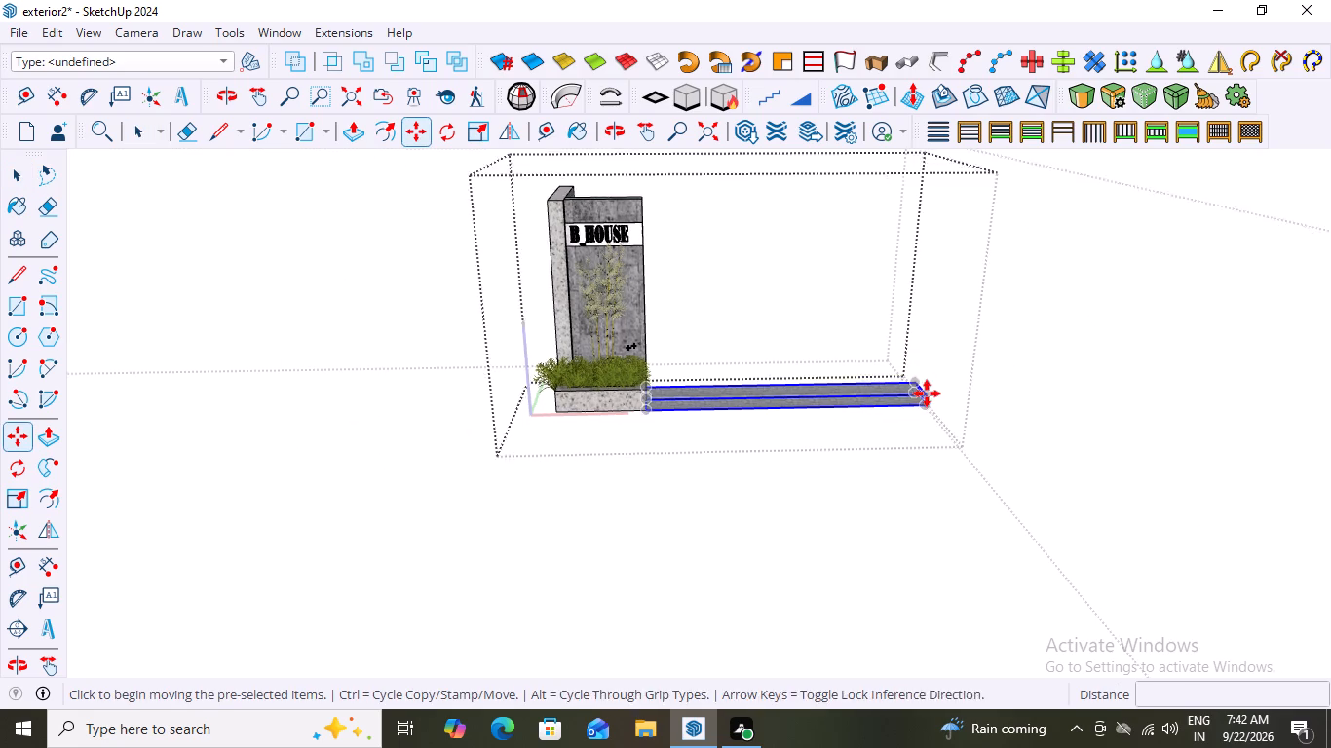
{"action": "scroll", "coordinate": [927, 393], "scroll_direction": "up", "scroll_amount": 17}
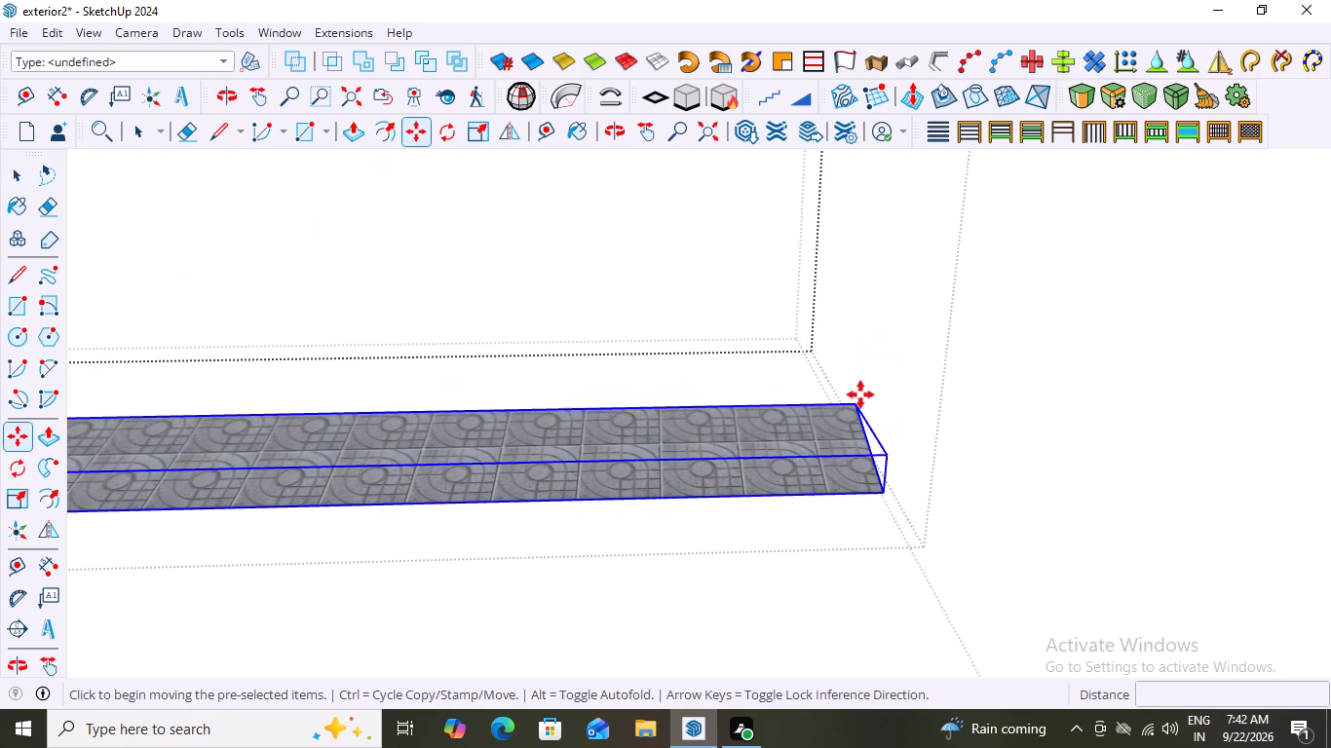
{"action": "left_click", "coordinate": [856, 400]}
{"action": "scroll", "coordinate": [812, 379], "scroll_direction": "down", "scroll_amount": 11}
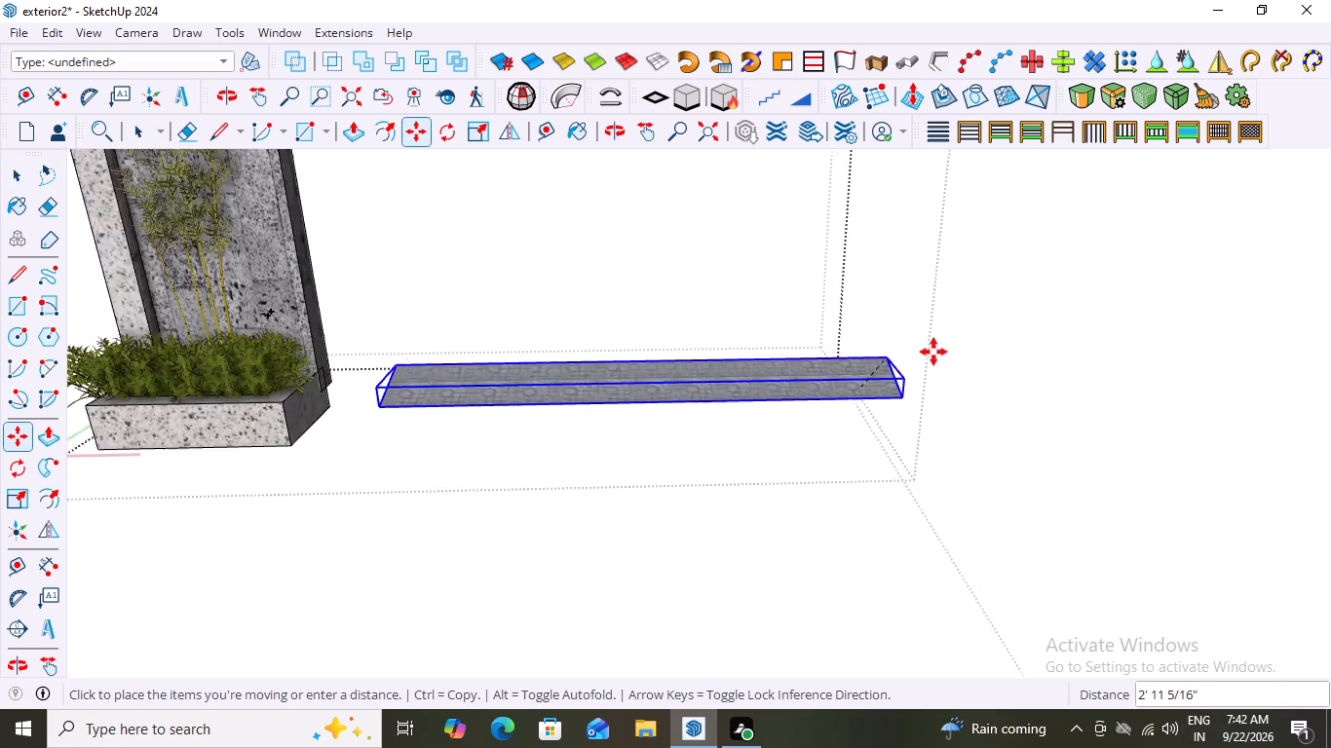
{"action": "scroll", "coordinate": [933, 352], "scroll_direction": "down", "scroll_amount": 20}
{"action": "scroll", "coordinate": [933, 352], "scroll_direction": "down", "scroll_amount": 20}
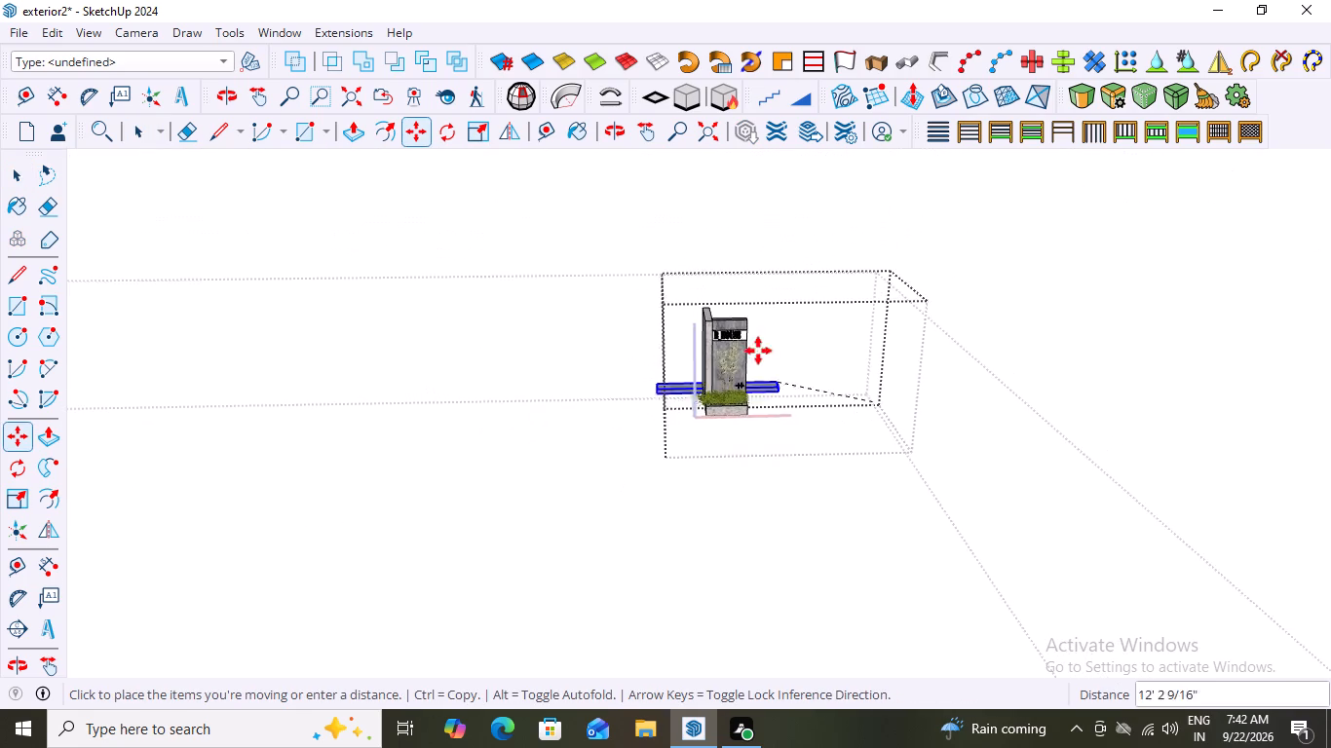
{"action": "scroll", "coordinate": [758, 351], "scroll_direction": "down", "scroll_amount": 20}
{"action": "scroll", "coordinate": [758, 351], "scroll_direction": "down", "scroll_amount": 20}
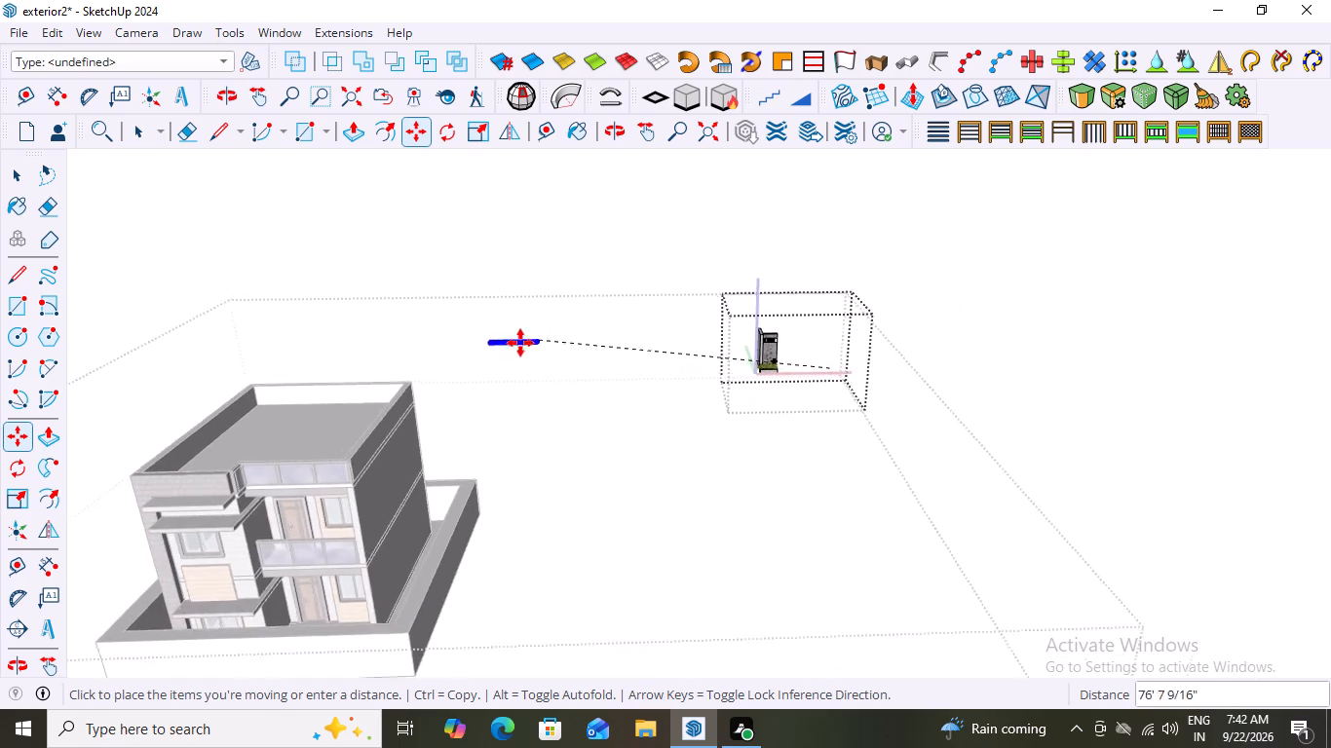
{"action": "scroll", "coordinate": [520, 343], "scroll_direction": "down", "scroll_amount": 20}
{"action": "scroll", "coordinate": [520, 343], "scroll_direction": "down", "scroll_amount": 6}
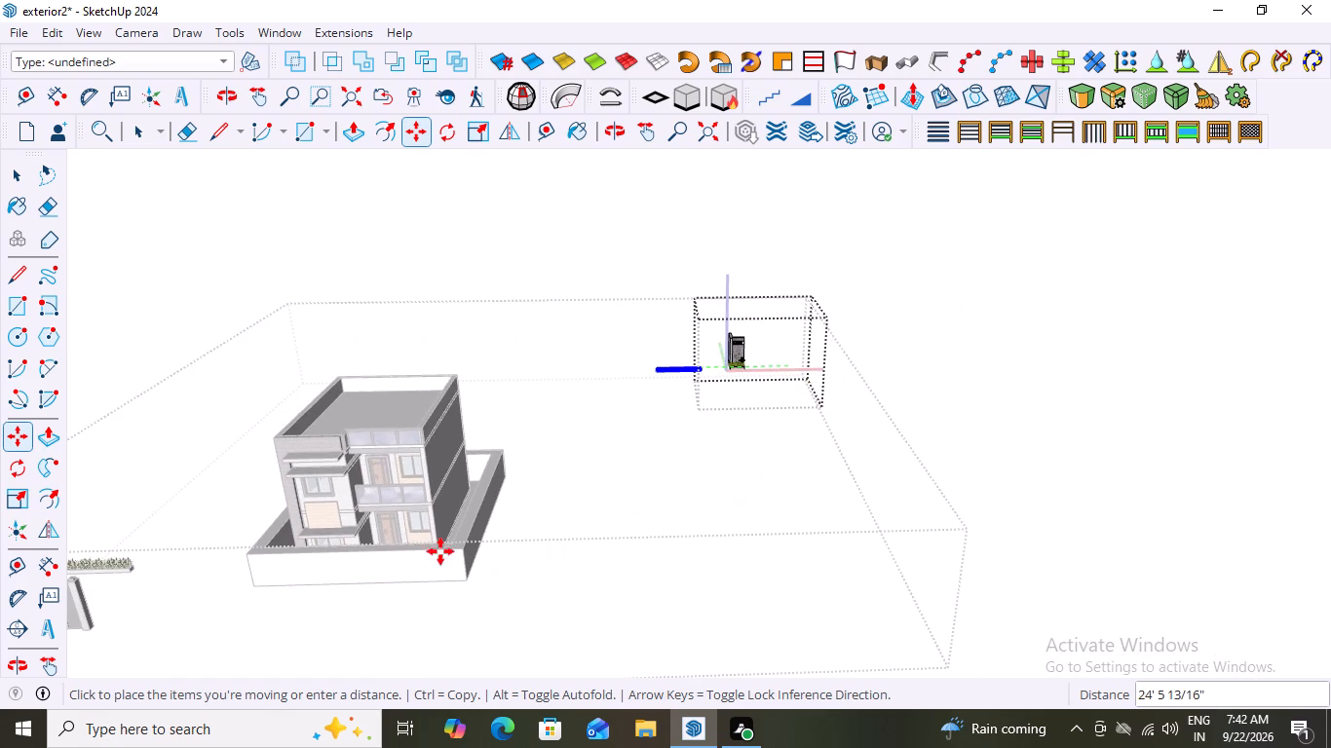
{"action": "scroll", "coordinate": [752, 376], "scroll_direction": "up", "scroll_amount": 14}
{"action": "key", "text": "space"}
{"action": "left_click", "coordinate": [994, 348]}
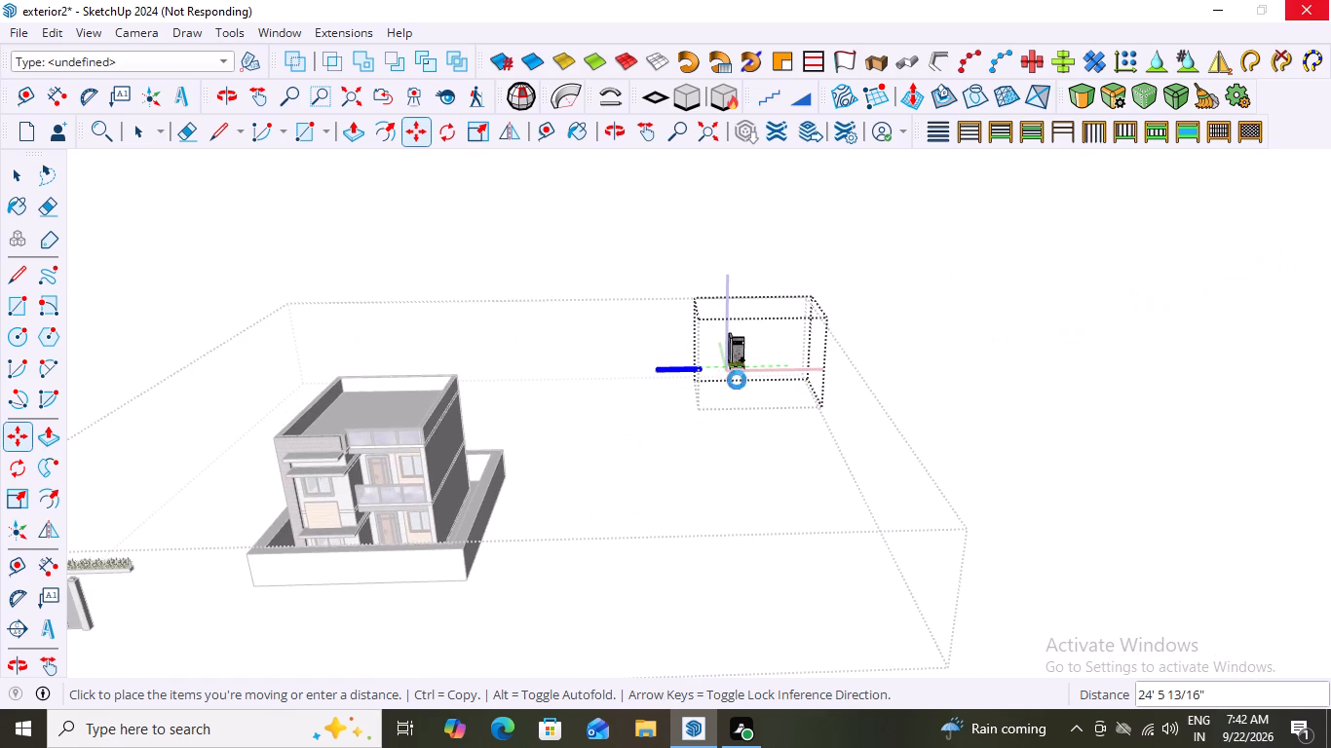
Move the patterned tile strip to the empty ground in front of the detached gate doors, about 157' away, and close the gate group.
{"action": "scroll", "coordinate": [738, 367], "scroll_direction": "up", "scroll_amount": 12}
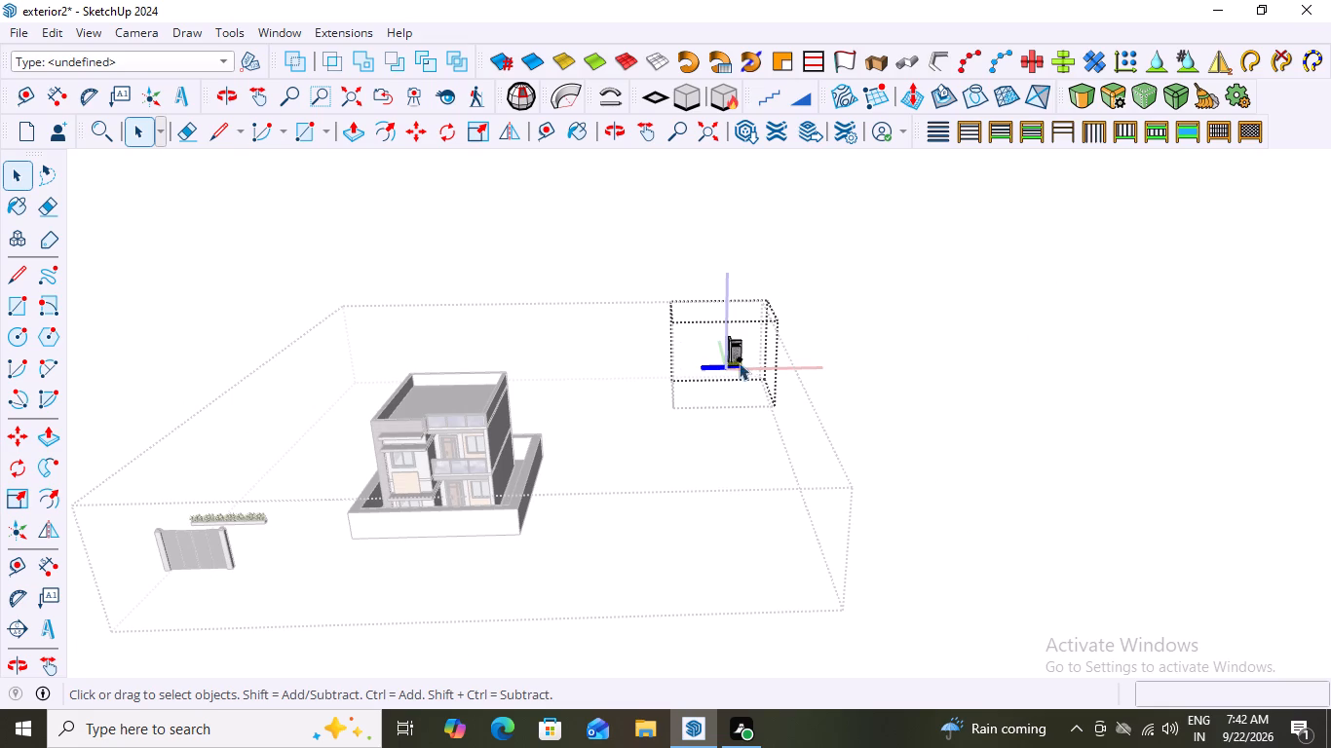
{"action": "scroll", "coordinate": [739, 362], "scroll_direction": "up", "scroll_amount": 2}
{"action": "scroll", "coordinate": [894, 298], "scroll_direction": "up", "scroll_amount": 17}
{"action": "middle_click", "coordinate": [694, 337]}
{"action": "scroll", "coordinate": [833, 369], "scroll_direction": "down", "scroll_amount": 18}
{"action": "middle_click", "coordinate": [863, 359]}
{"action": "middle_click", "coordinate": [863, 359]}
{"action": "middle_click", "coordinate": [1111, 427]}
{"action": "scroll", "coordinate": [1111, 427], "scroll_direction": "down", "scroll_amount": 5}
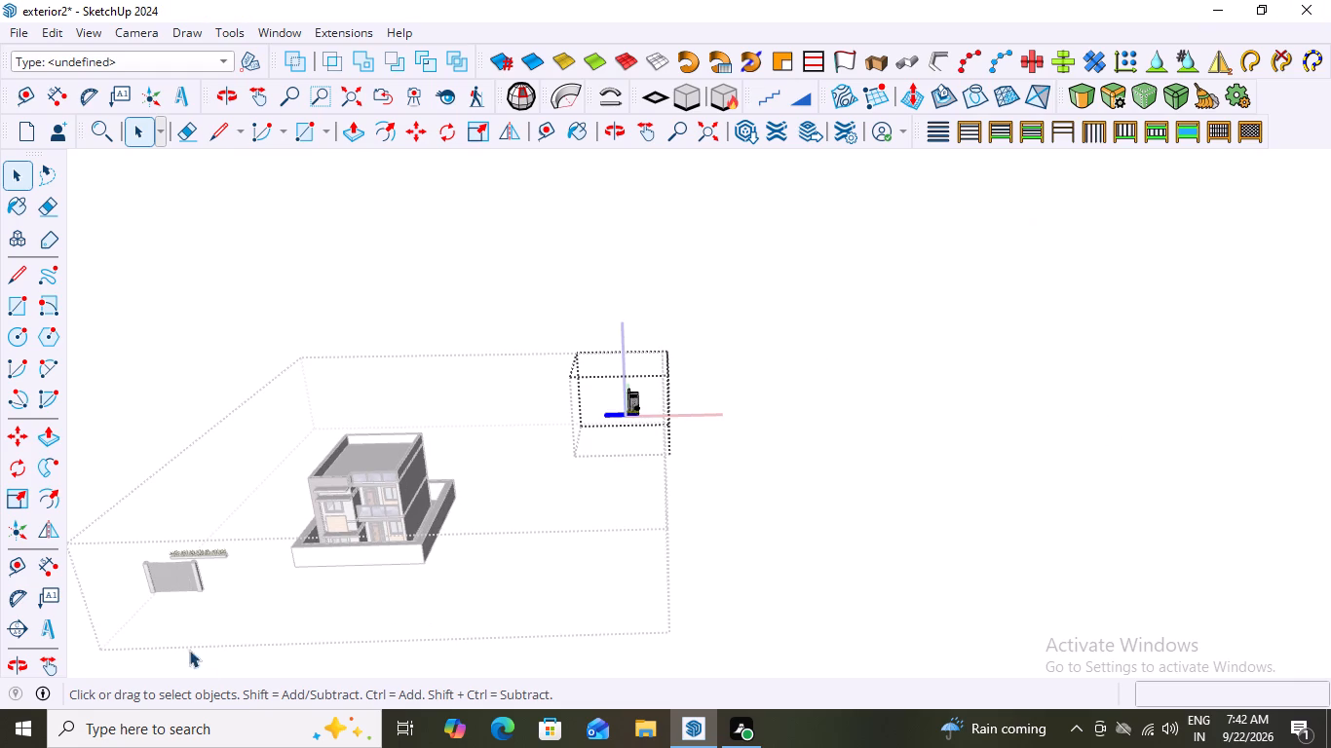
{"action": "scroll", "coordinate": [549, 514], "scroll_direction": "up", "scroll_amount": 4}
{"action": "scroll", "coordinate": [661, 329], "scroll_direction": "up", "scroll_amount": 20}
{"action": "scroll", "coordinate": [661, 329], "scroll_direction": "up", "scroll_amount": 1}
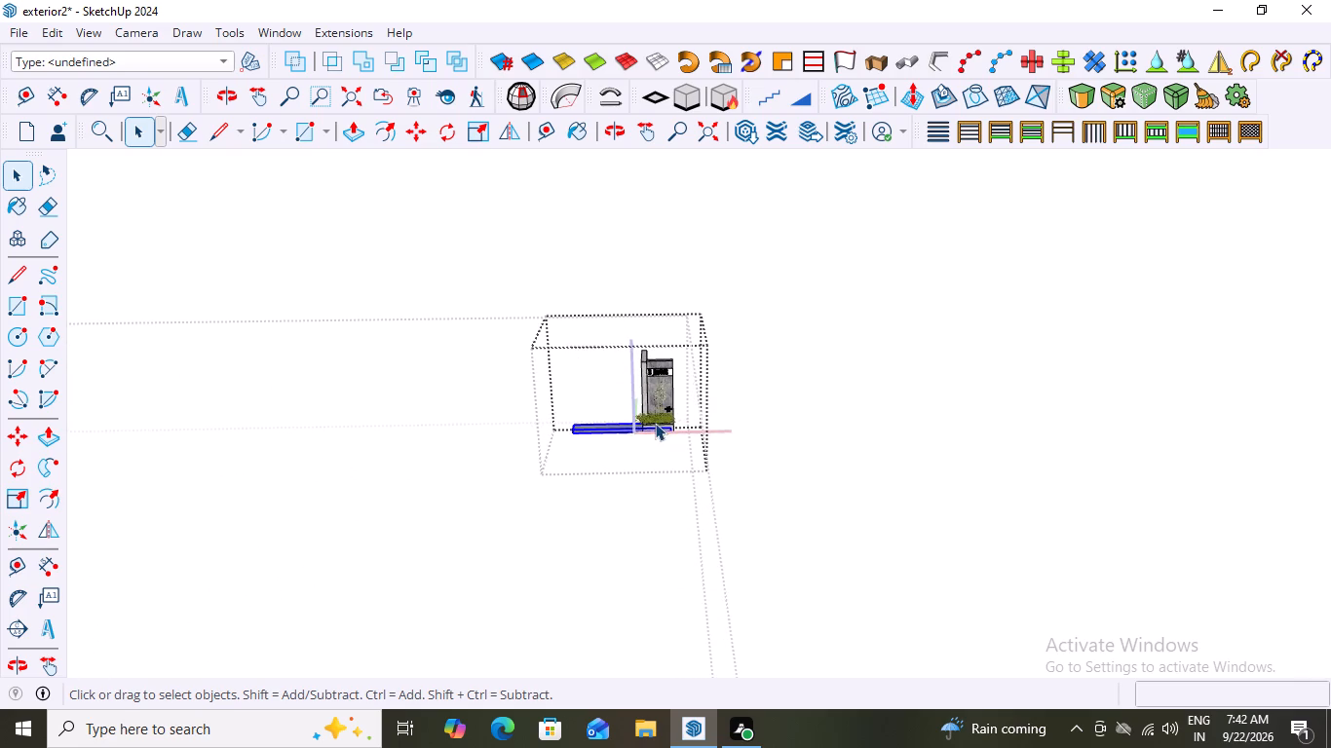
{"action": "scroll", "coordinate": [655, 423], "scroll_direction": "up", "scroll_amount": 20}
{"action": "scroll", "coordinate": [655, 423], "scroll_direction": "up", "scroll_amount": 15}
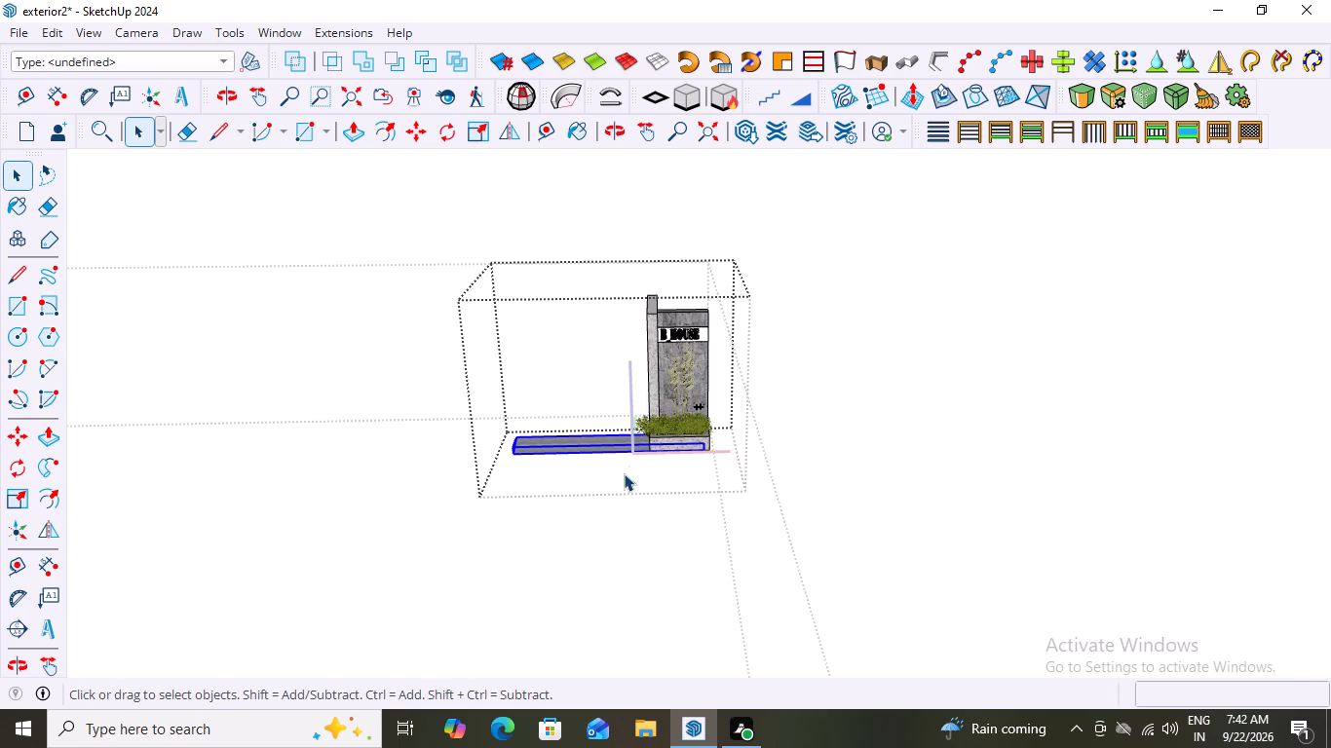
{"action": "scroll", "coordinate": [624, 473], "scroll_direction": "up", "scroll_amount": 13}
{"action": "scroll", "coordinate": [611, 465], "scroll_direction": "up", "scroll_amount": 11}
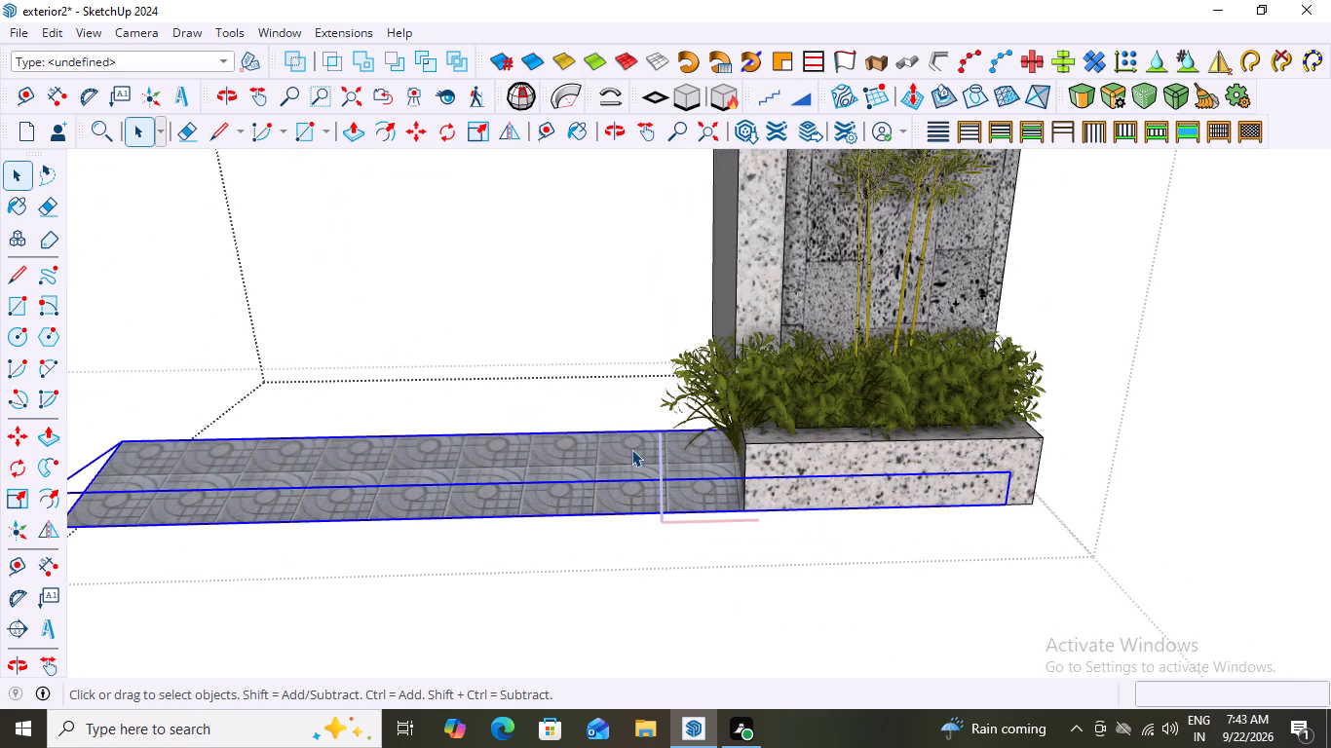
{"action": "key", "text": "m"}
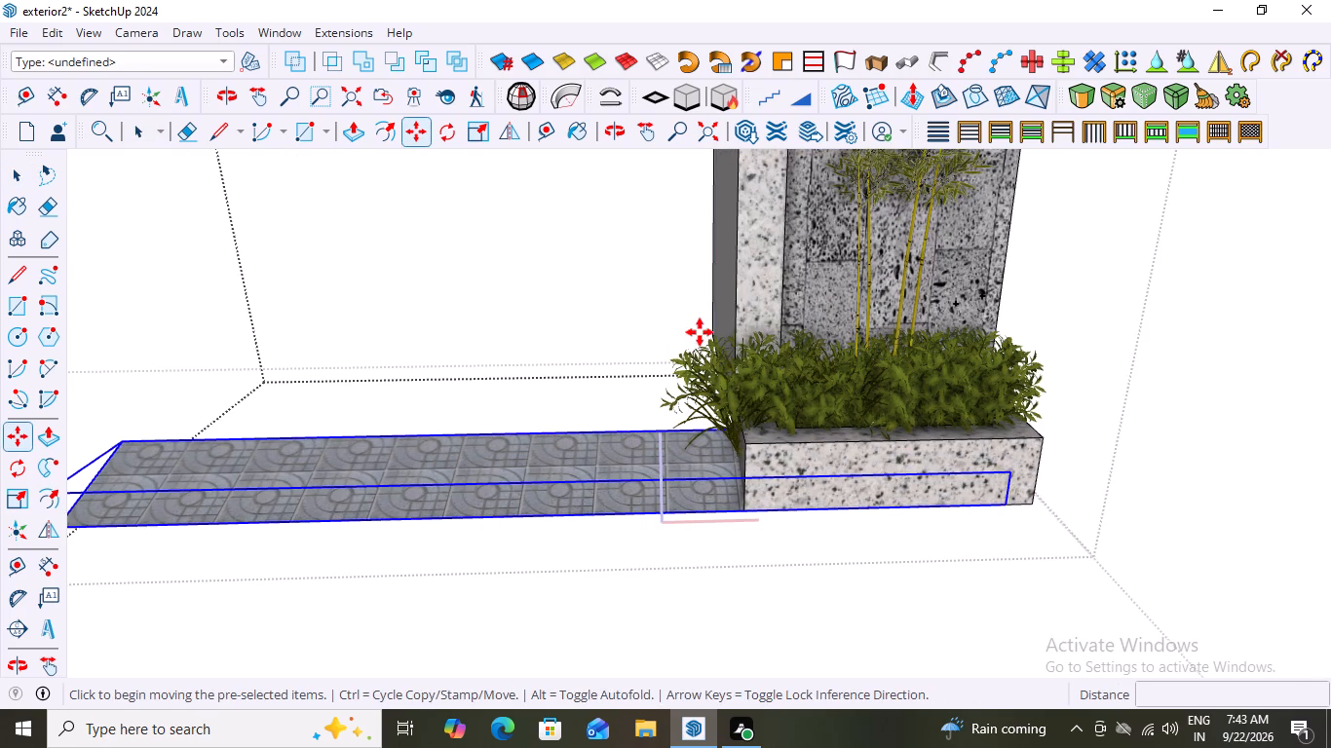
{"action": "scroll", "coordinate": [702, 332], "scroll_direction": "down", "scroll_amount": 9}
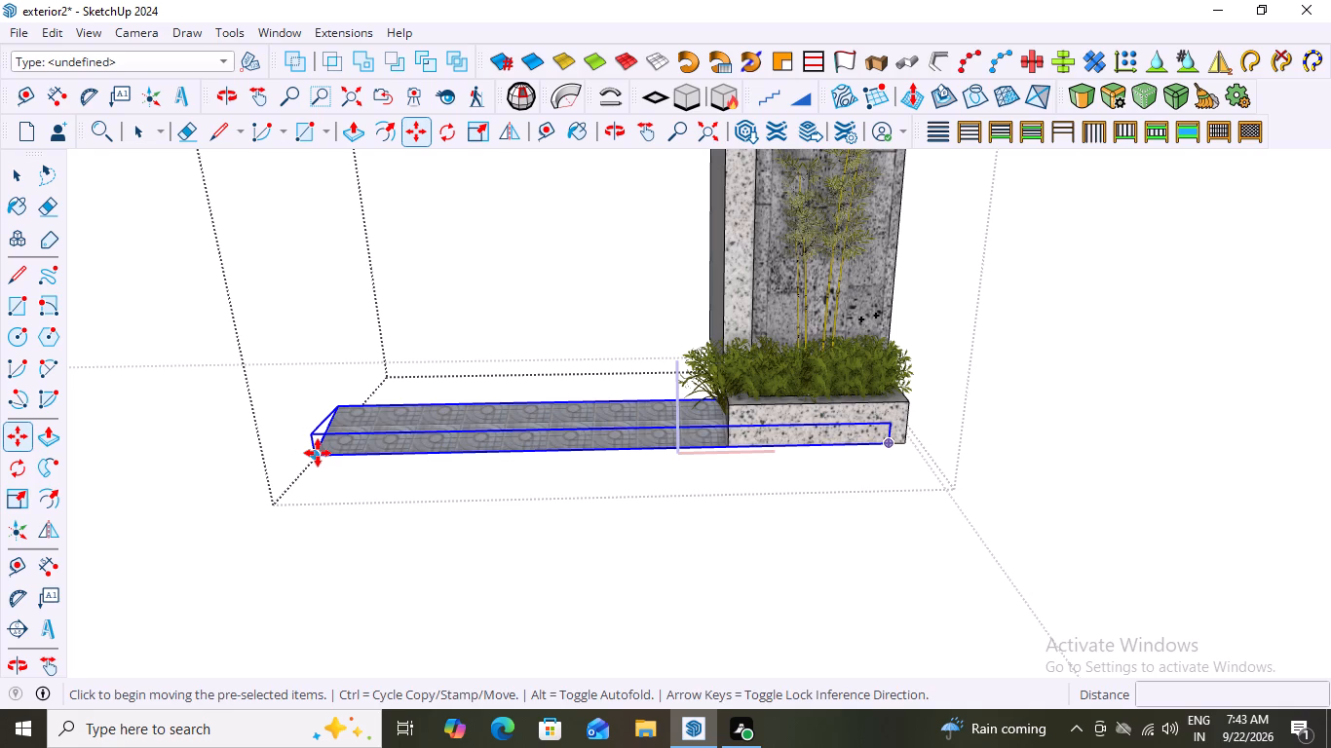
{"action": "left_click_drag", "start_coordinate": [318, 453], "coordinate": [310, 465]}
{"action": "scroll", "coordinate": [156, 520], "scroll_direction": "down", "scroll_amount": 20}
{"action": "scroll", "coordinate": [156, 520], "scroll_direction": "down", "scroll_amount": 1}
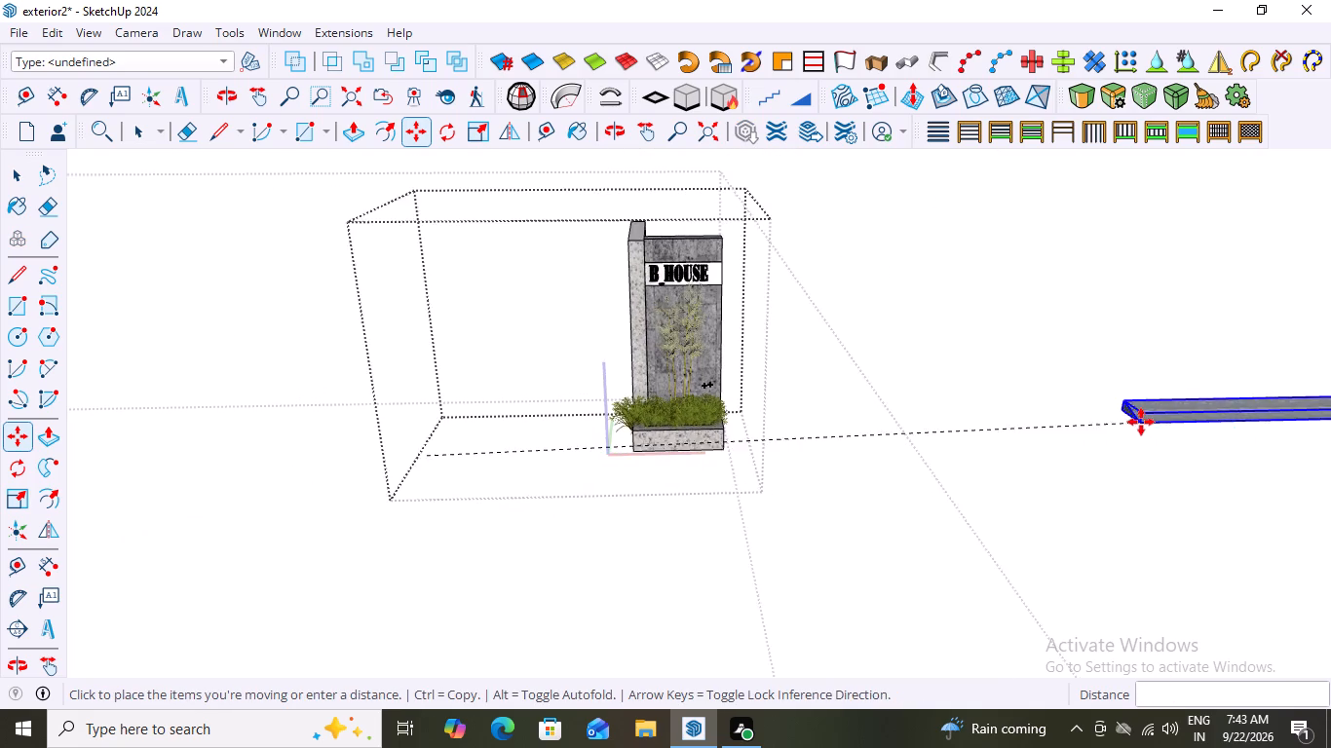
{"action": "scroll", "coordinate": [1141, 422], "scroll_direction": "down", "scroll_amount": 20}
{"action": "scroll", "coordinate": [1141, 422], "scroll_direction": "down", "scroll_amount": 2}
{"action": "scroll", "coordinate": [914, 373], "scroll_direction": "down", "scroll_amount": 3}
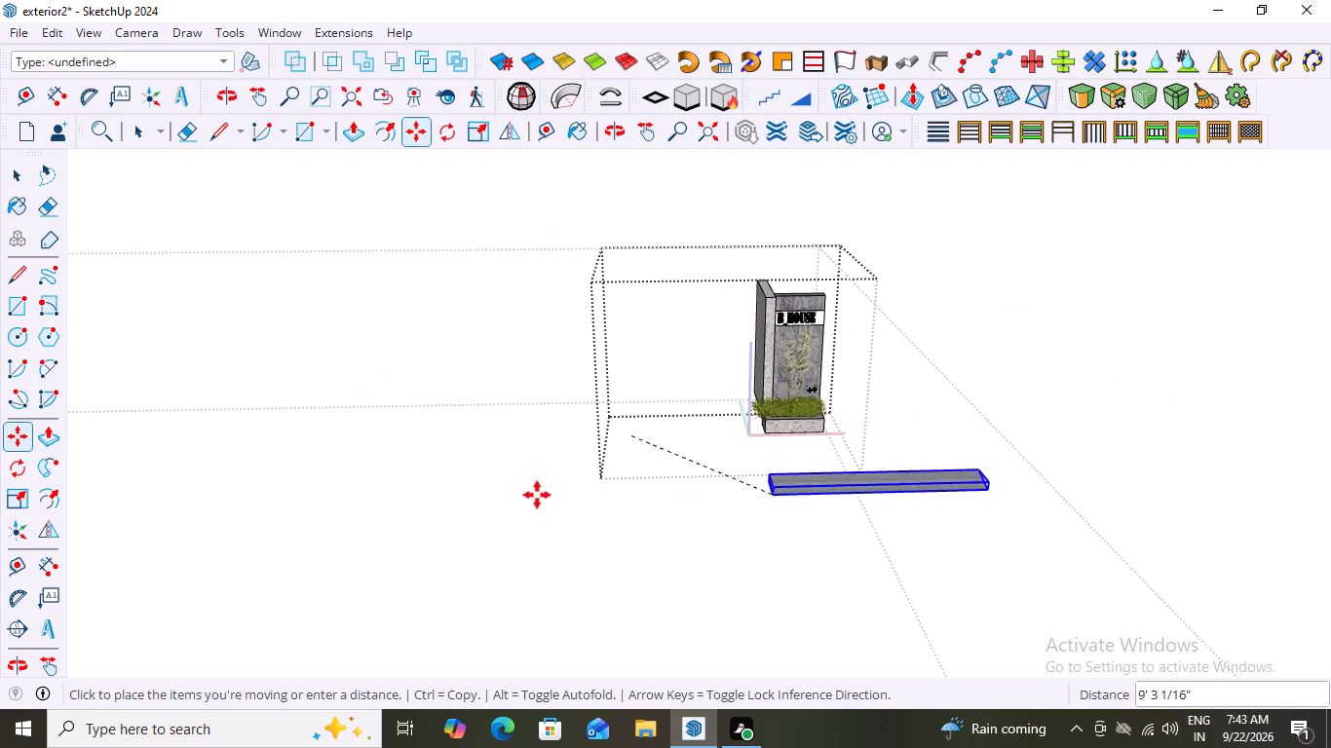
{"action": "scroll", "coordinate": [523, 498], "scroll_direction": "down", "scroll_amount": 20}
{"action": "scroll", "coordinate": [523, 498], "scroll_direction": "down", "scroll_amount": 13}
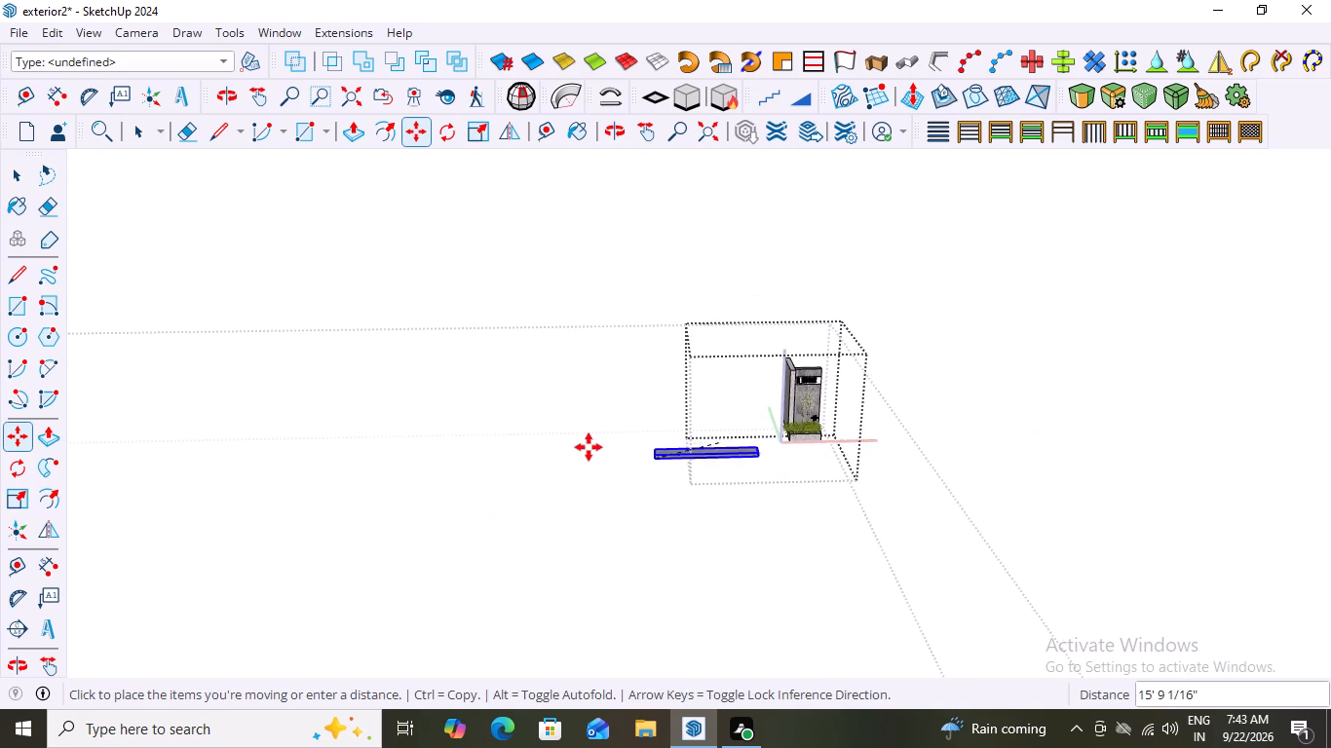
{"action": "scroll", "coordinate": [589, 447], "scroll_direction": "down", "scroll_amount": 20}
{"action": "scroll", "coordinate": [589, 447], "scroll_direction": "down", "scroll_amount": 14}
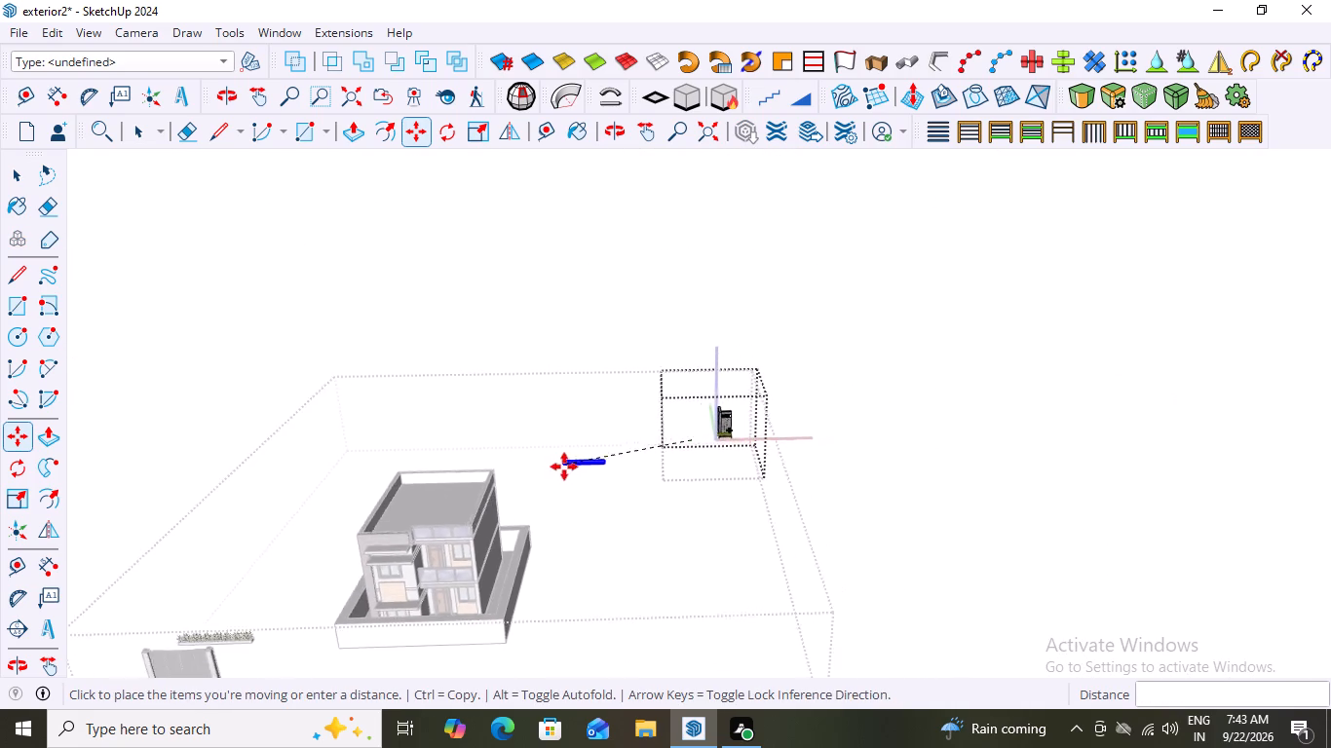
{"action": "scroll", "coordinate": [564, 467], "scroll_direction": "down", "scroll_amount": 14}
{"action": "scroll", "coordinate": [343, 624], "scroll_direction": "up", "scroll_amount": 11}
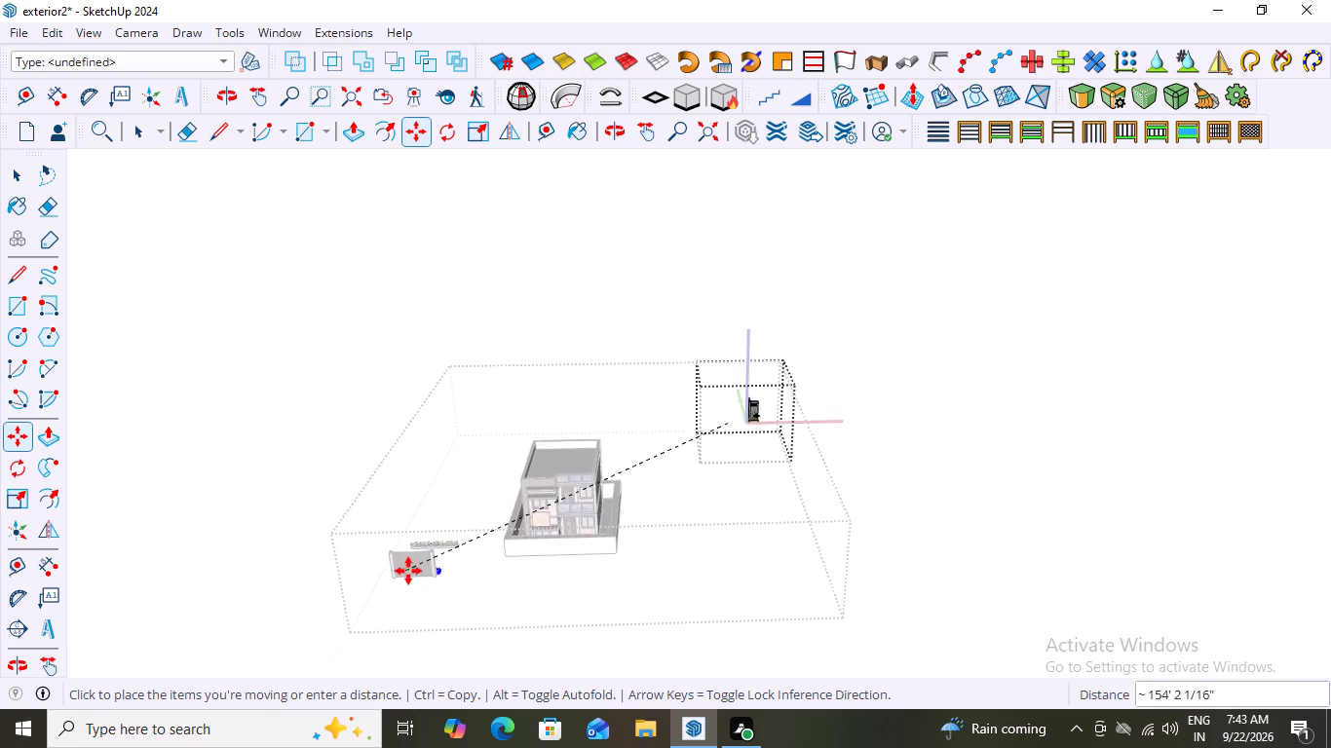
{"action": "scroll", "coordinate": [408, 571], "scroll_direction": "up", "scroll_amount": 17}
{"action": "scroll", "coordinate": [402, 626], "scroll_direction": "up", "scroll_amount": 4}
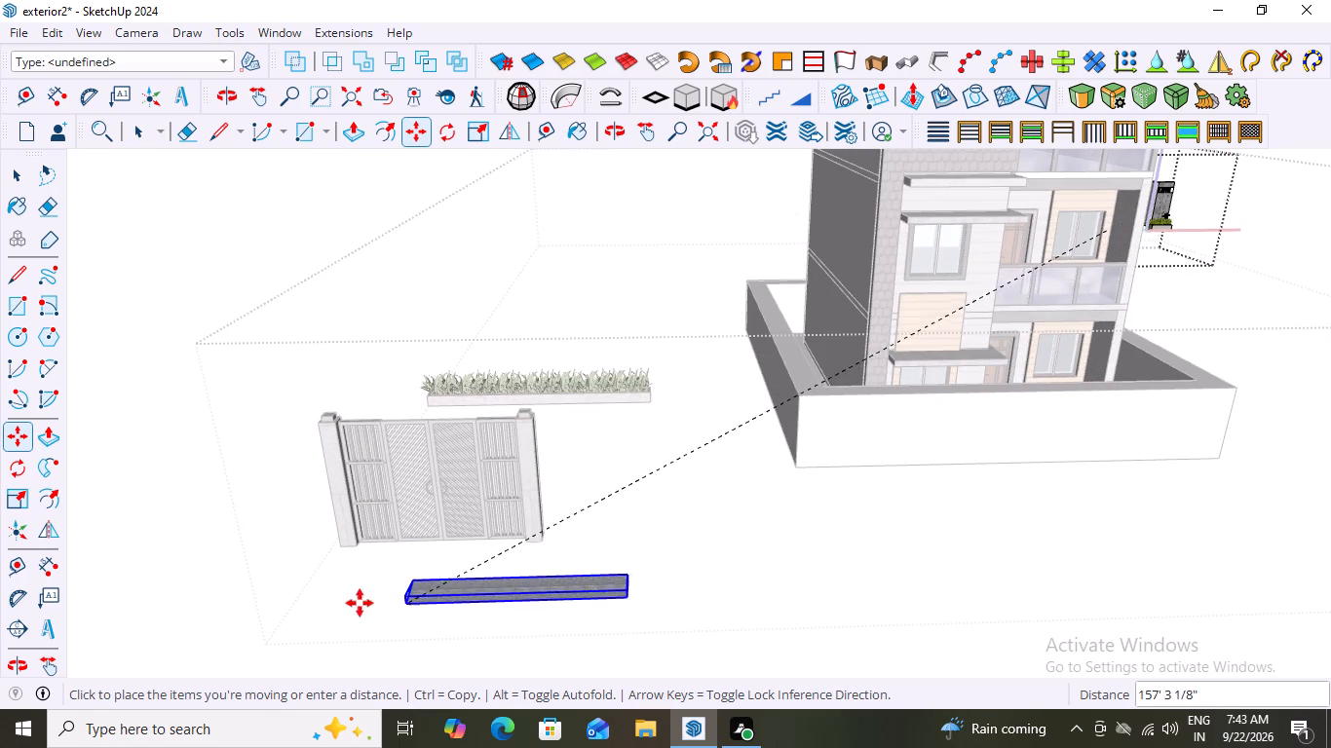
{"action": "left_click", "coordinate": [340, 618]}
{"action": "key", "text": "space"}
{"action": "scroll", "coordinate": [413, 600], "scroll_direction": "down", "scroll_amount": 6}
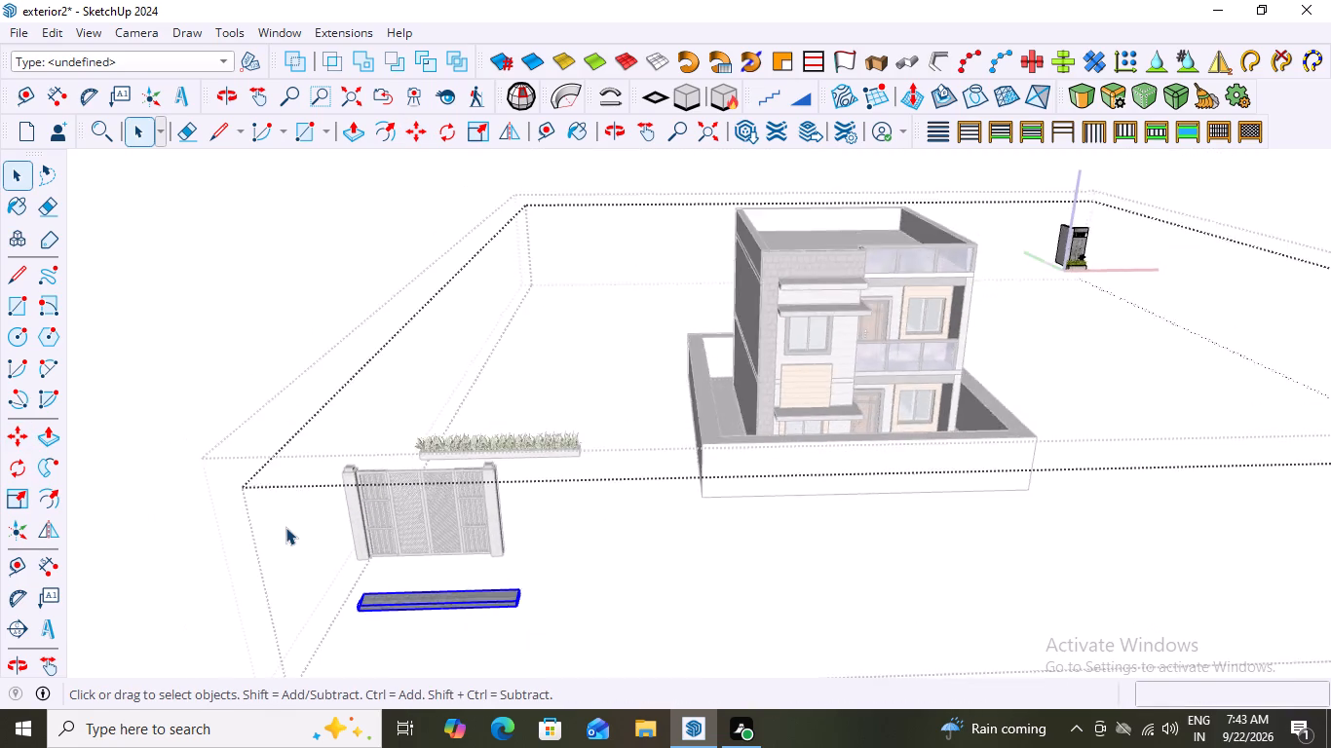
{"action": "scroll", "coordinate": [285, 527], "scroll_direction": "down", "scroll_amount": 13}
{"action": "key", "text": "Escape"}
{"action": "key", "text": "Escape"}
{"action": "key", "text": "Escape"}
{"action": "left_click", "coordinate": [893, 455]}
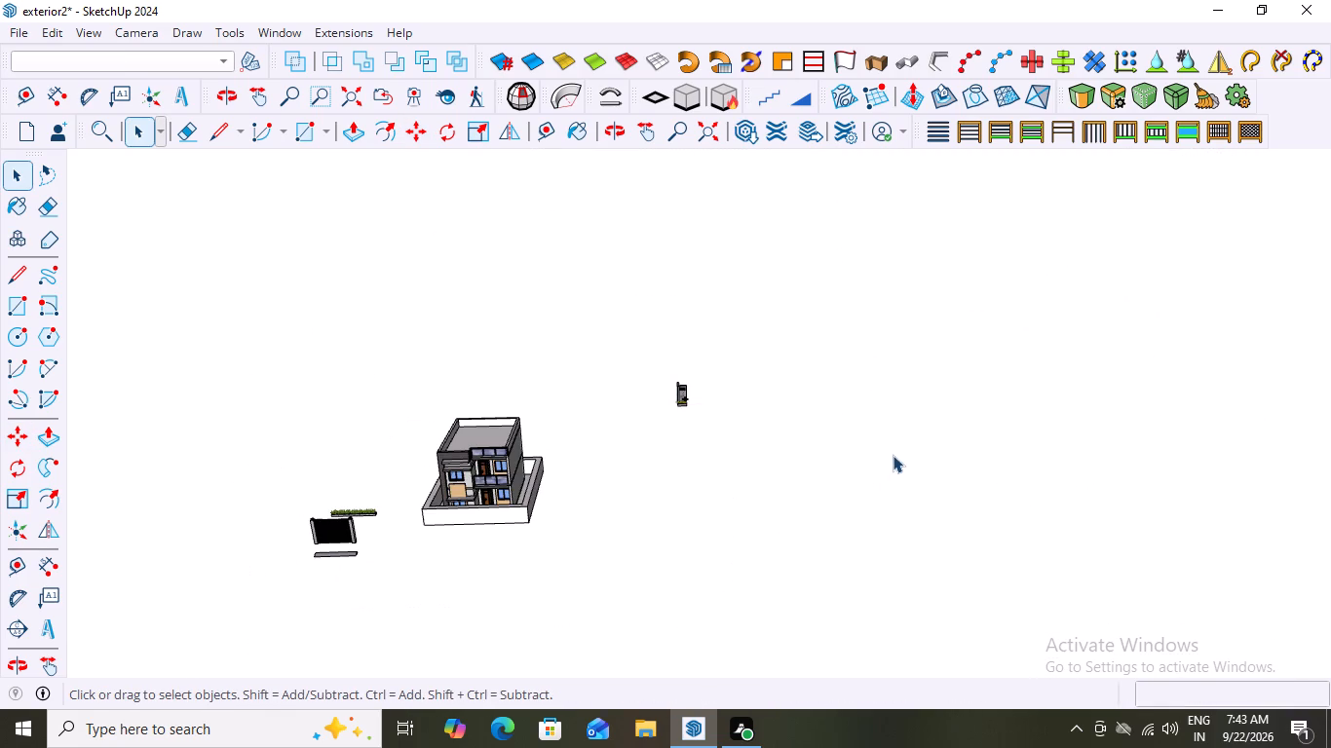
Open the gate group and its nested group for editing, selecting the concrete panel of the B HOUSE sign wall.
{"action": "scroll", "coordinate": [683, 405], "scroll_direction": "up", "scroll_amount": 16}
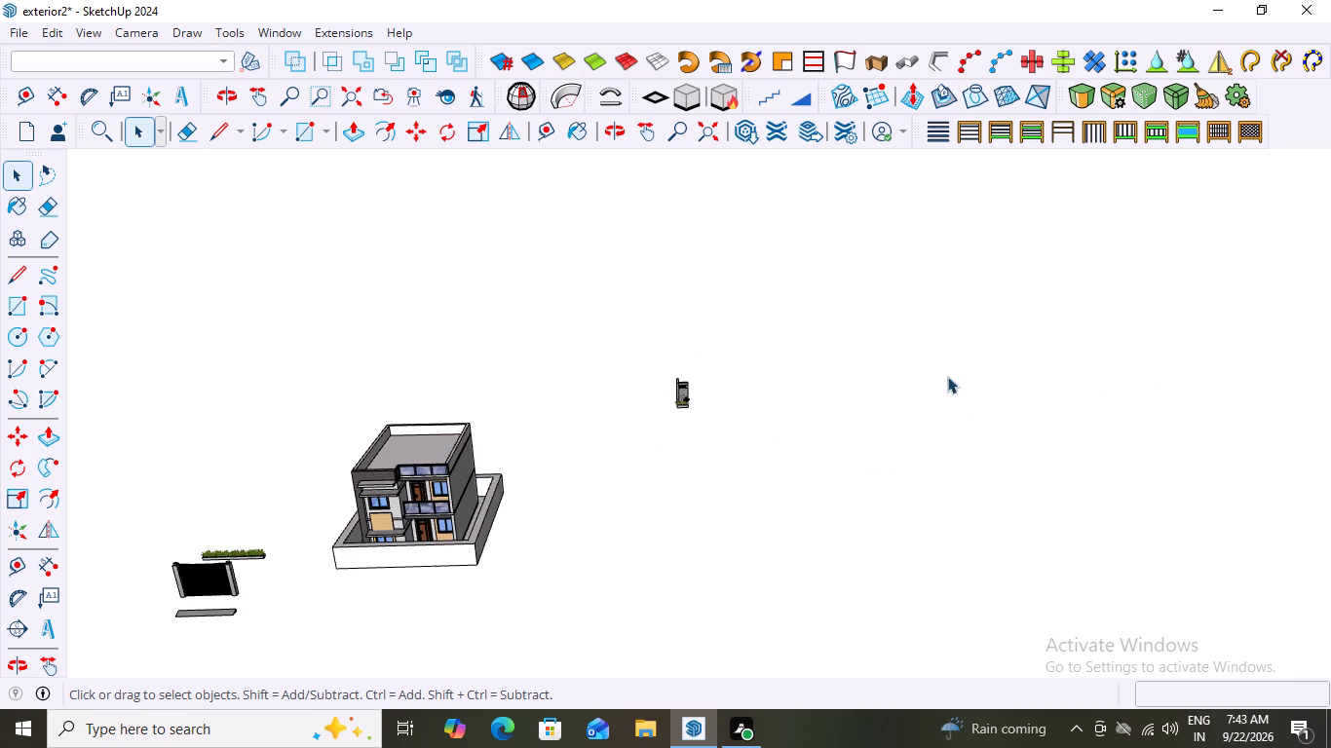
{"action": "left_click", "coordinate": [679, 386]}
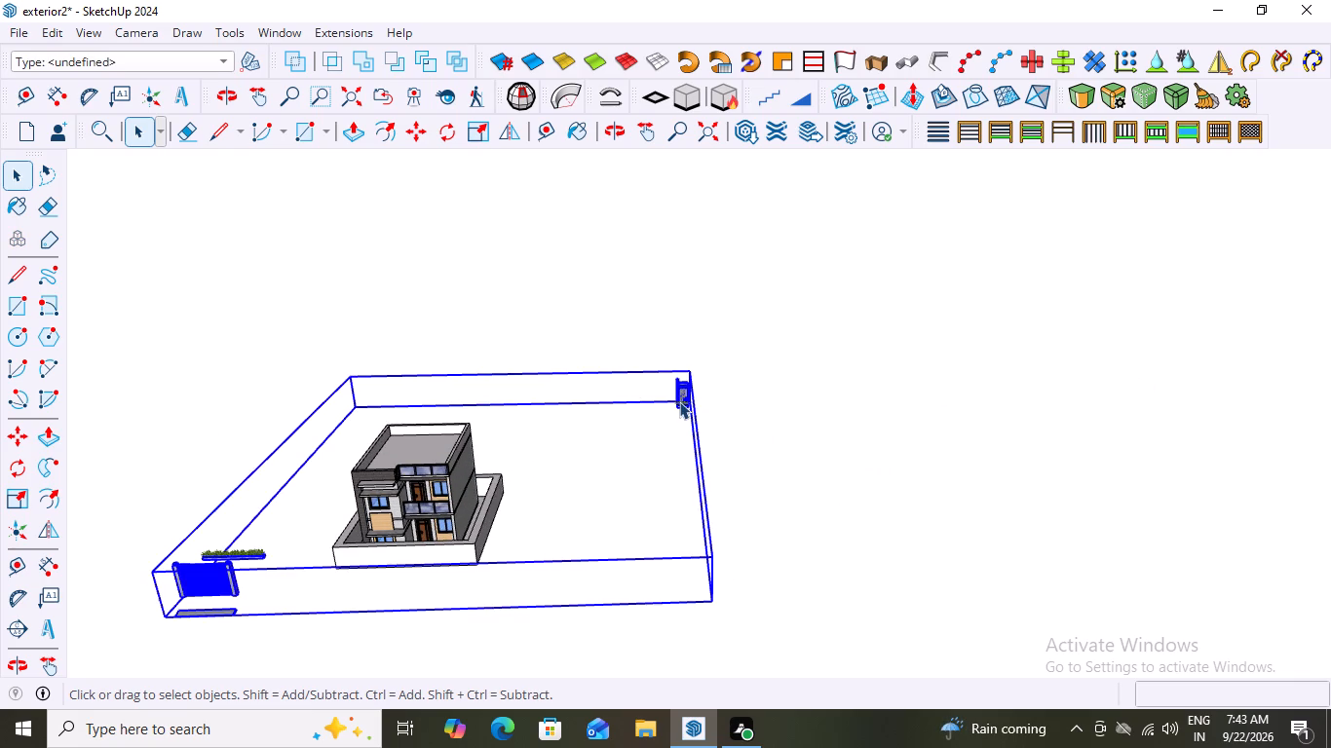
{"action": "scroll", "coordinate": [685, 399], "scroll_direction": "up", "scroll_amount": 7}
{"action": "left_click", "coordinate": [687, 373]}
{"action": "triple_click", "coordinate": [680, 379]}
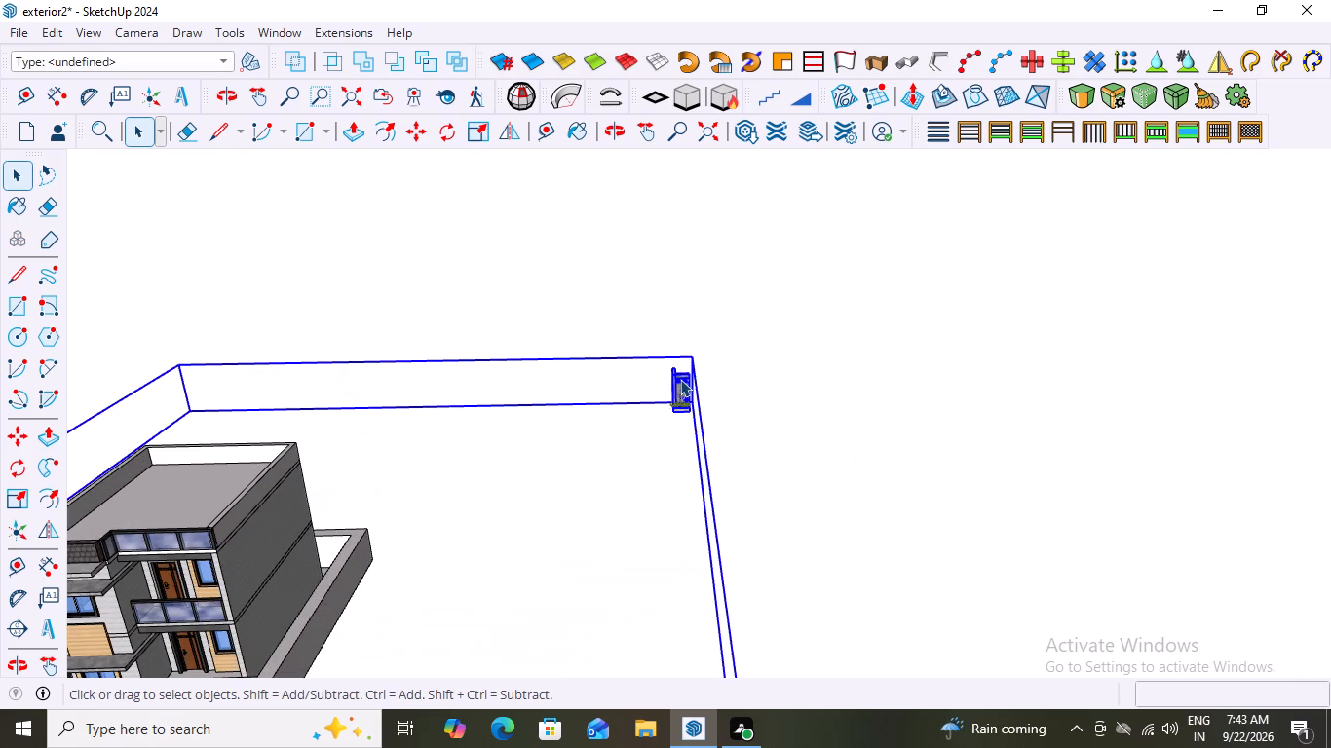
{"action": "scroll", "coordinate": [684, 382], "scroll_direction": "up", "scroll_amount": 4}
{"action": "left_click", "coordinate": [803, 281]}
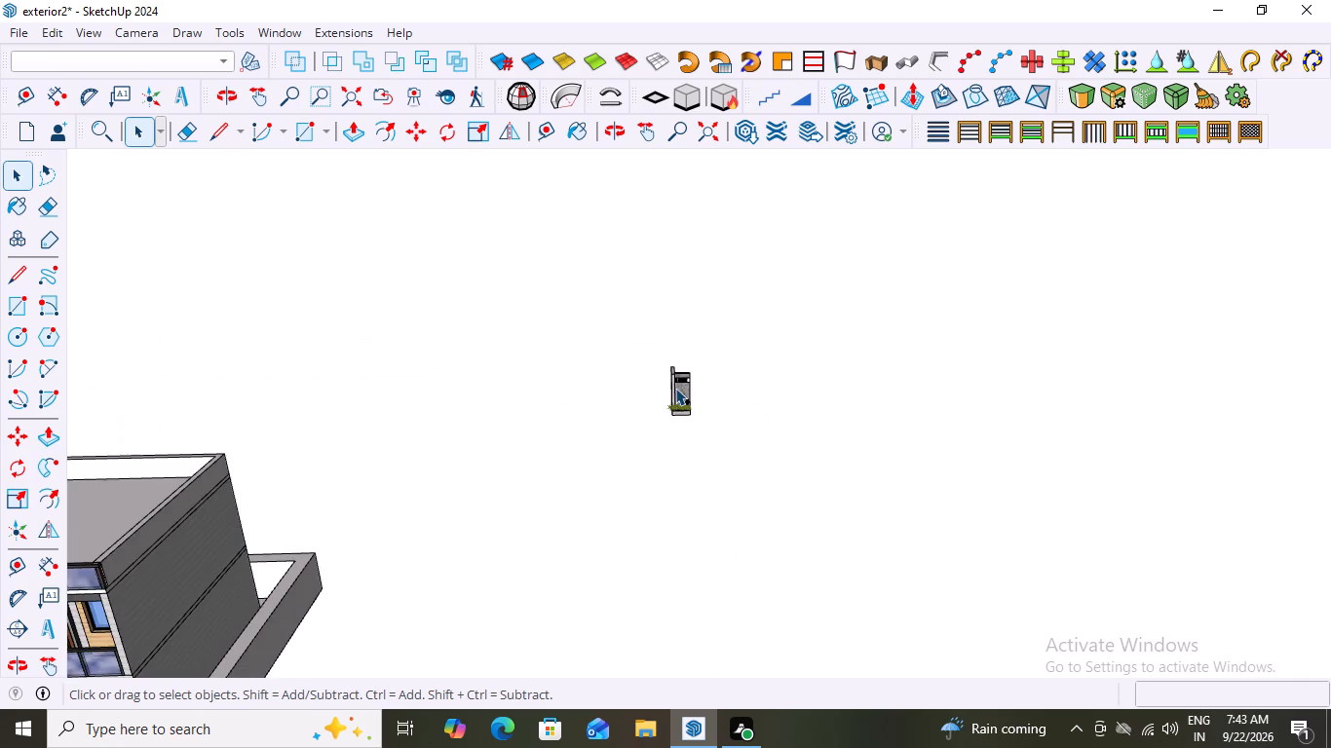
{"action": "scroll", "coordinate": [675, 388], "scroll_direction": "up", "scroll_amount": 14}
{"action": "left_click", "coordinate": [678, 372]}
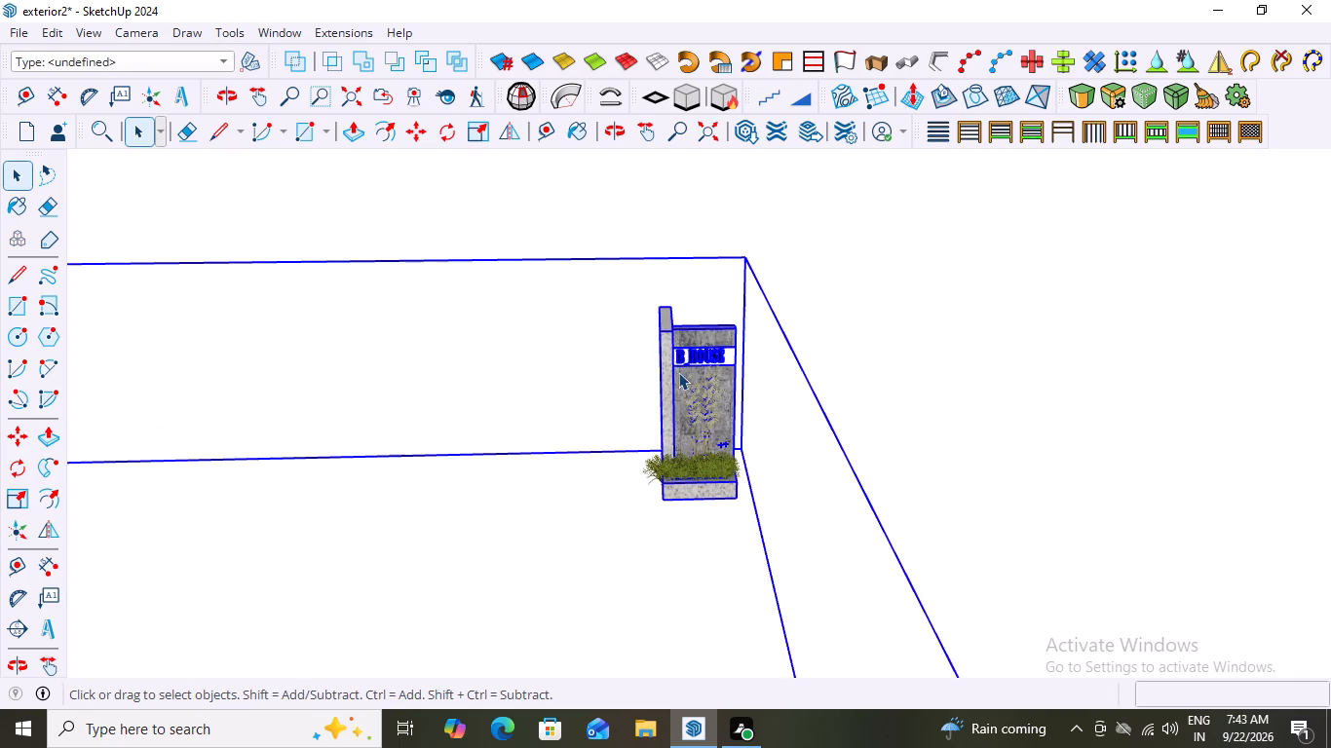
{"action": "triple_click", "coordinate": [678, 372]}
{"action": "triple_click", "coordinate": [678, 372]}
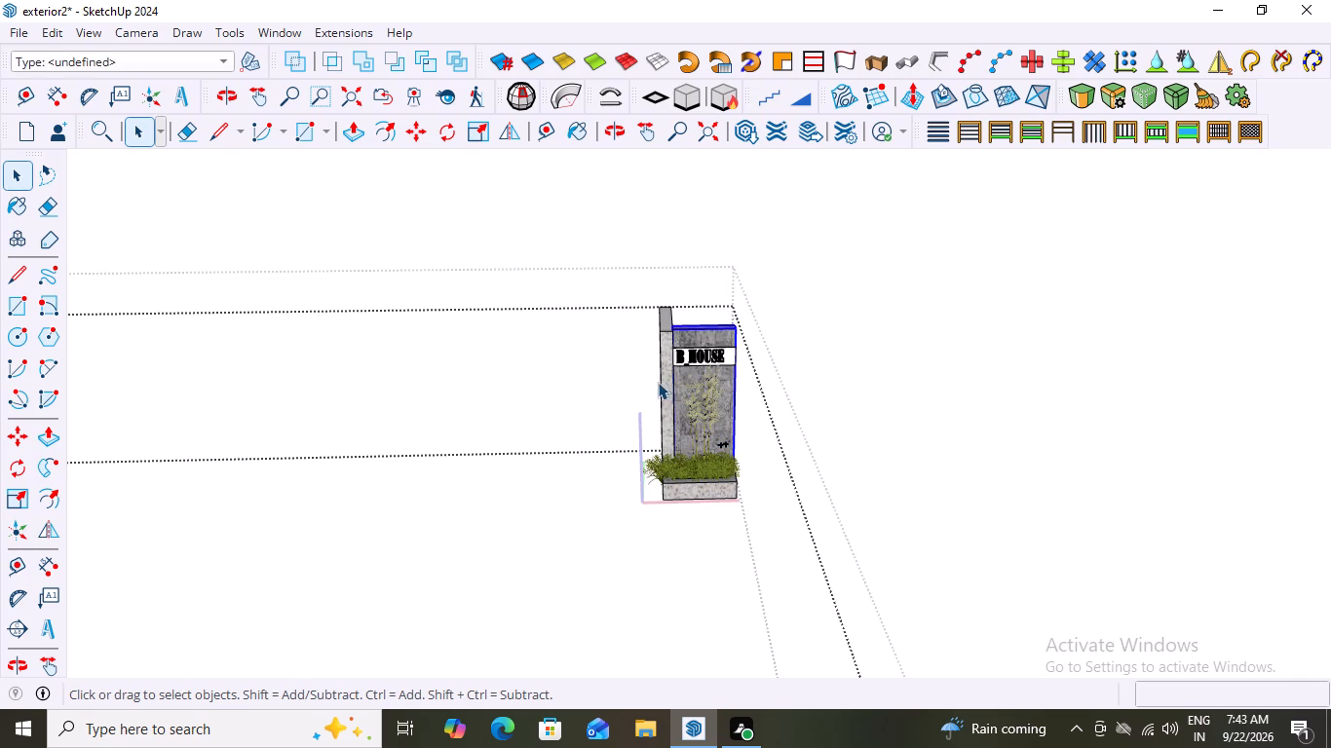
Delete the climbing plant in front of the B HOUSE sign wall.
{"action": "left_click", "coordinate": [670, 383]}
{"action": "left_click", "coordinate": [670, 383]}
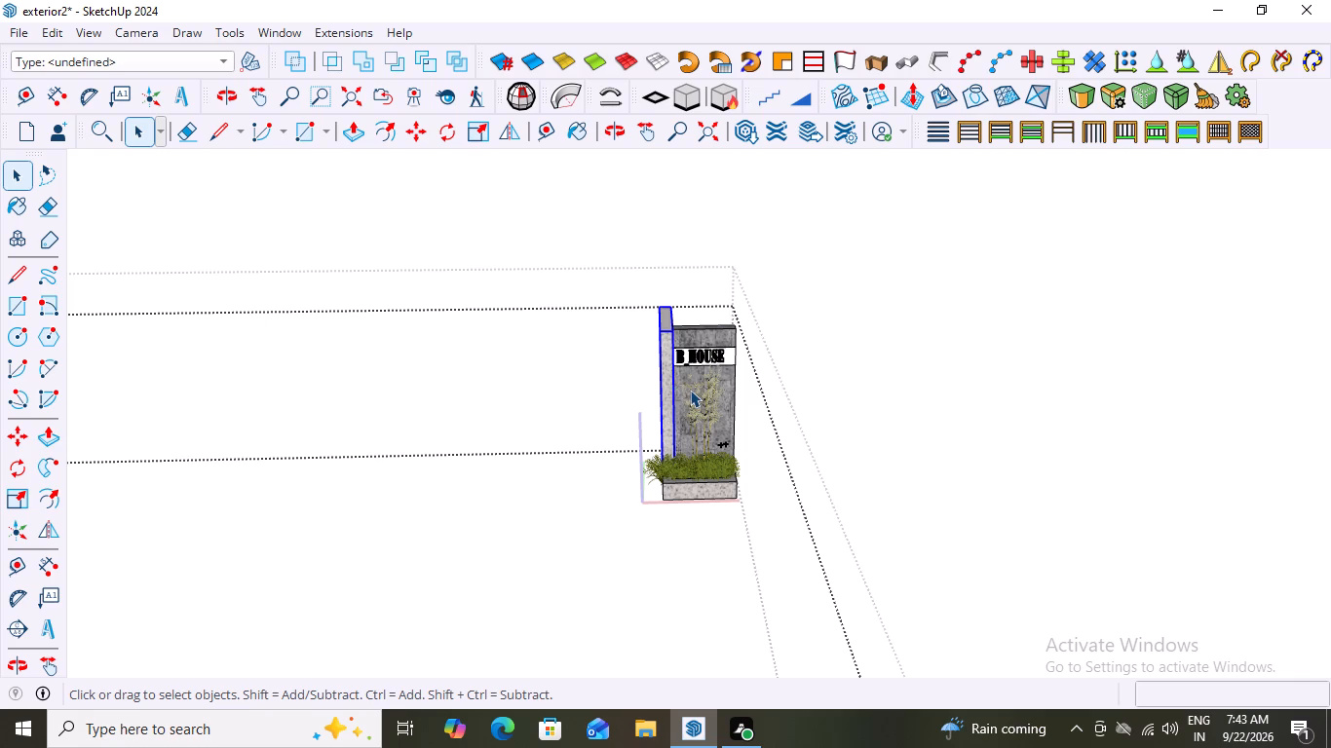
{"action": "left_click", "coordinate": [690, 390]}
{"action": "scroll", "coordinate": [690, 390], "scroll_direction": "down", "scroll_amount": 13}
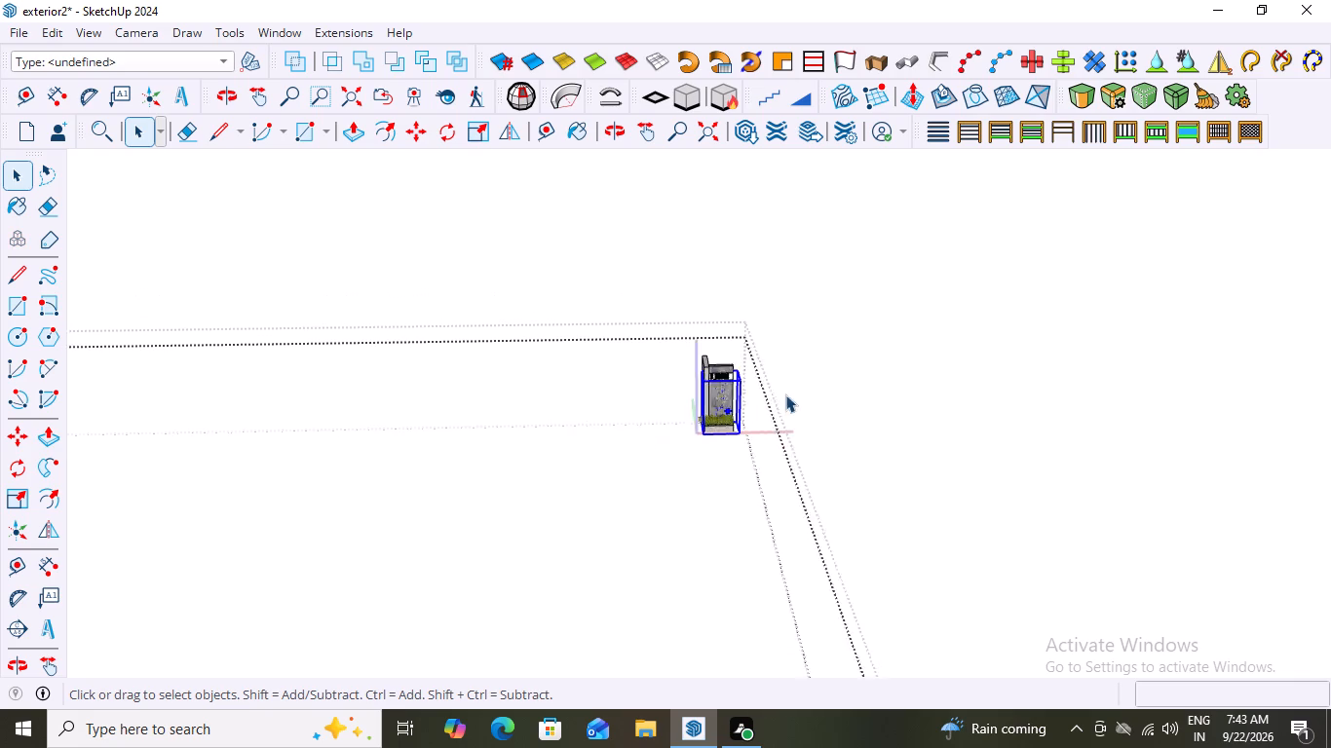
{"action": "scroll", "coordinate": [785, 394], "scroll_direction": "down", "scroll_amount": 20}
{"action": "scroll", "coordinate": [785, 394], "scroll_direction": "down", "scroll_amount": 4}
{"action": "scroll", "coordinate": [842, 395], "scroll_direction": "up", "scroll_amount": 11}
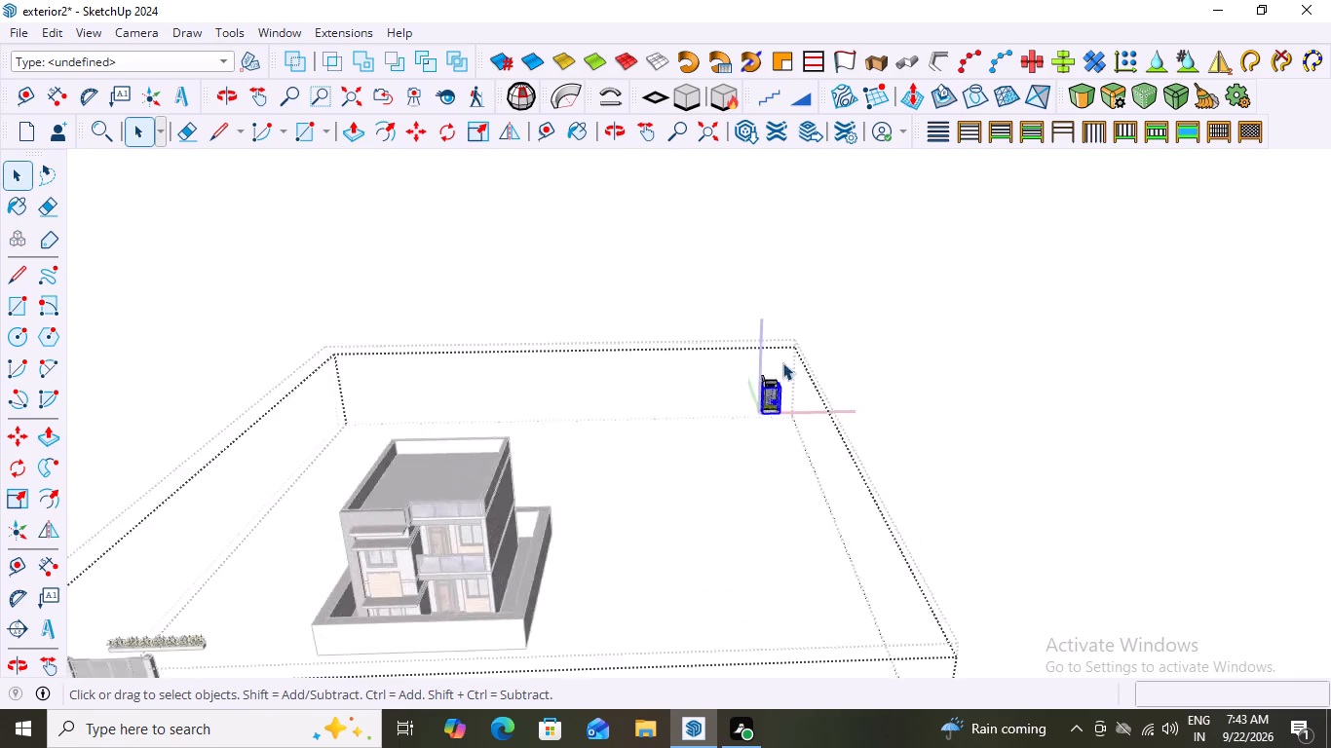
{"action": "scroll", "coordinate": [782, 362], "scroll_direction": "up", "scroll_amount": 20}
{"action": "scroll", "coordinate": [782, 362], "scroll_direction": "up", "scroll_amount": 9}
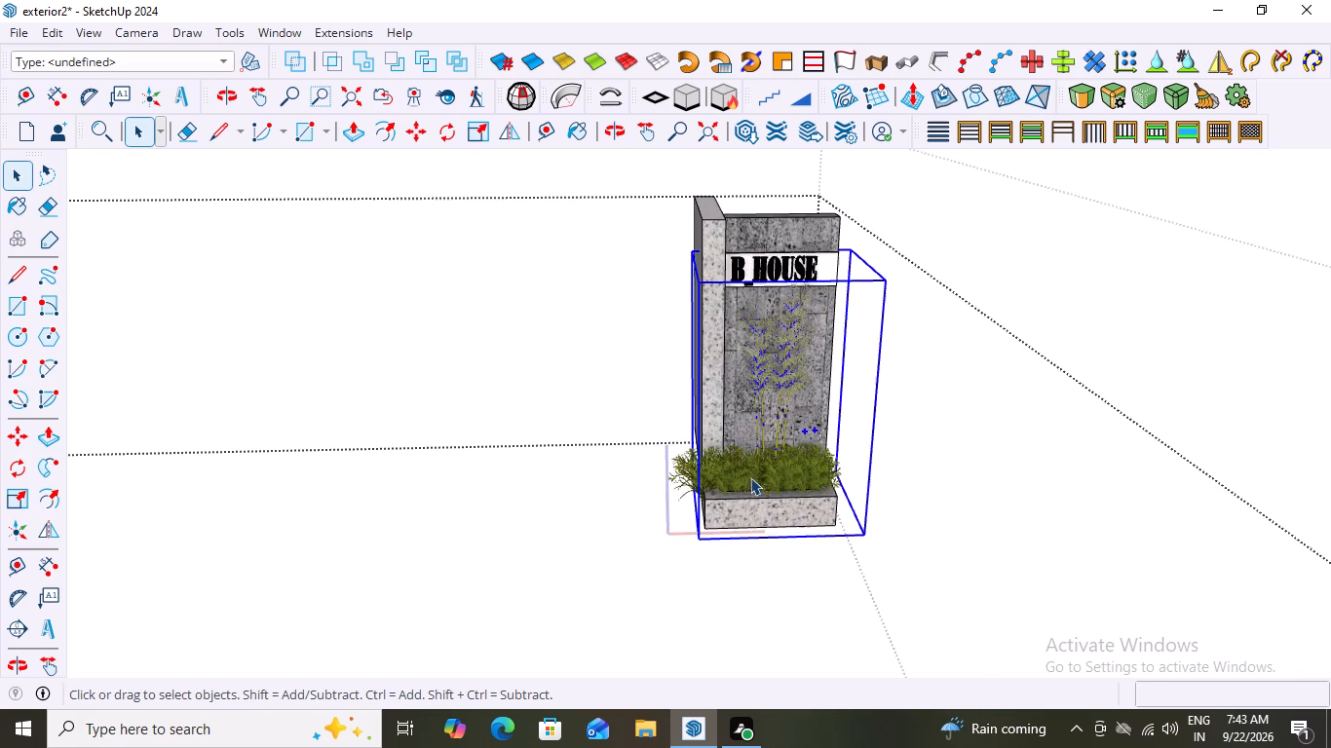
{"action": "scroll", "coordinate": [754, 473], "scroll_direction": "up", "scroll_amount": 3}
{"action": "key", "text": "Delete"}
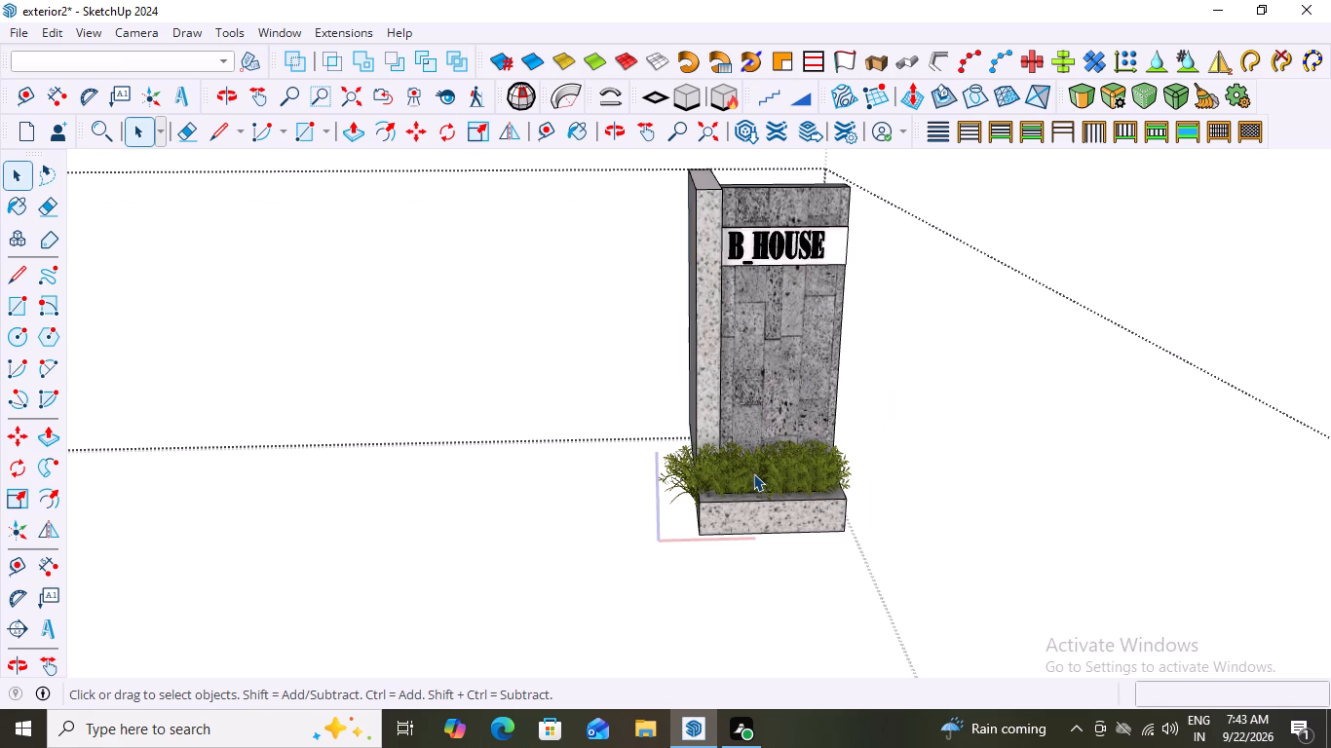
Delete the planter grass, the speckled side pillar and the planter box of the B HOUSE sign wall.
{"action": "triple_click", "coordinate": [796, 348]}
{"action": "double_click", "coordinate": [796, 348]}
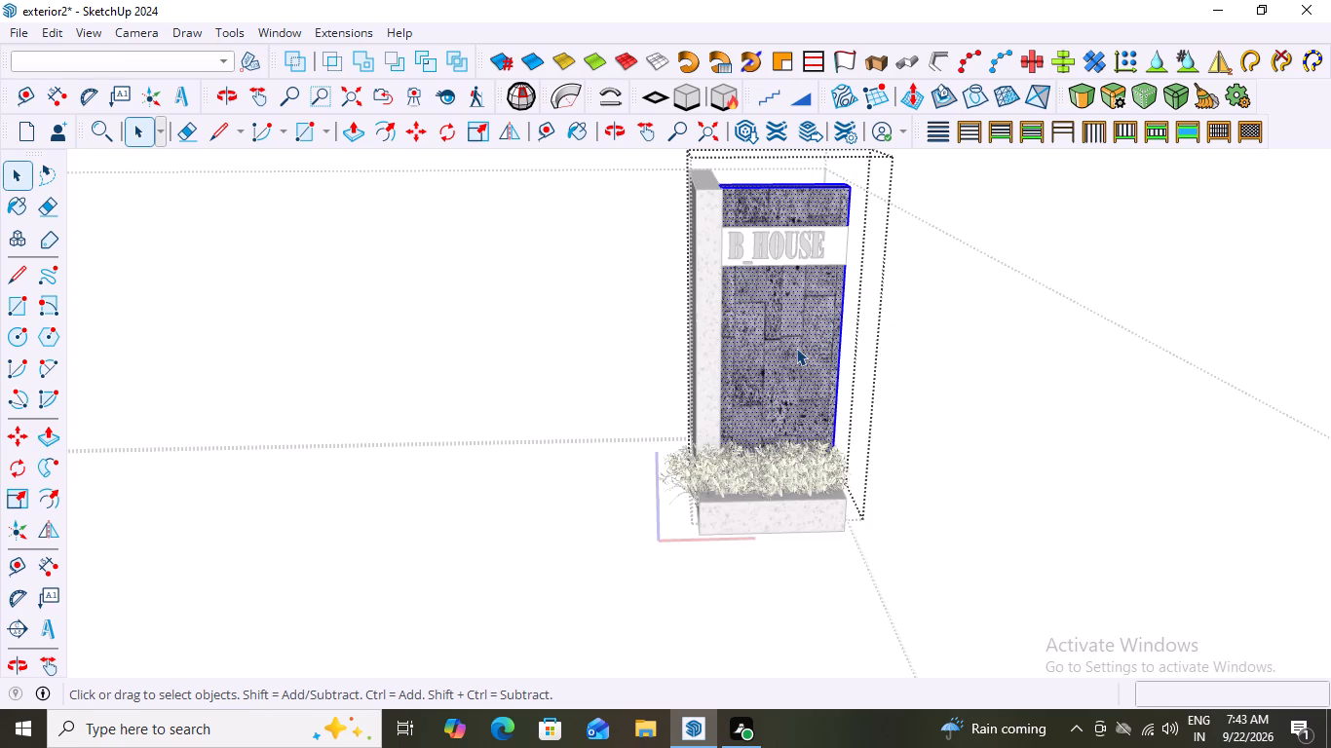
{"action": "left_click", "coordinate": [971, 357]}
{"action": "scroll", "coordinate": [732, 452], "scroll_direction": "down", "scroll_amount": 4}
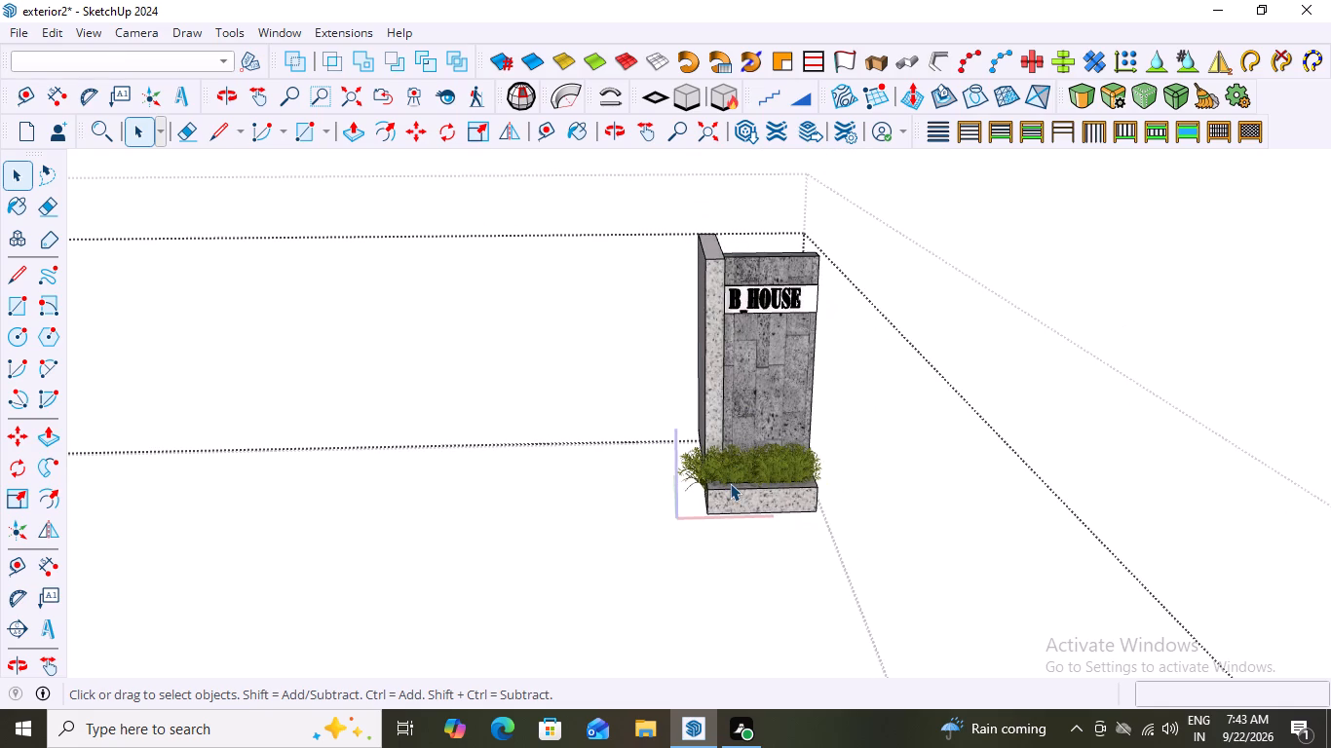
{"action": "left_click", "coordinate": [730, 483]}
{"action": "key", "text": "Delete"}
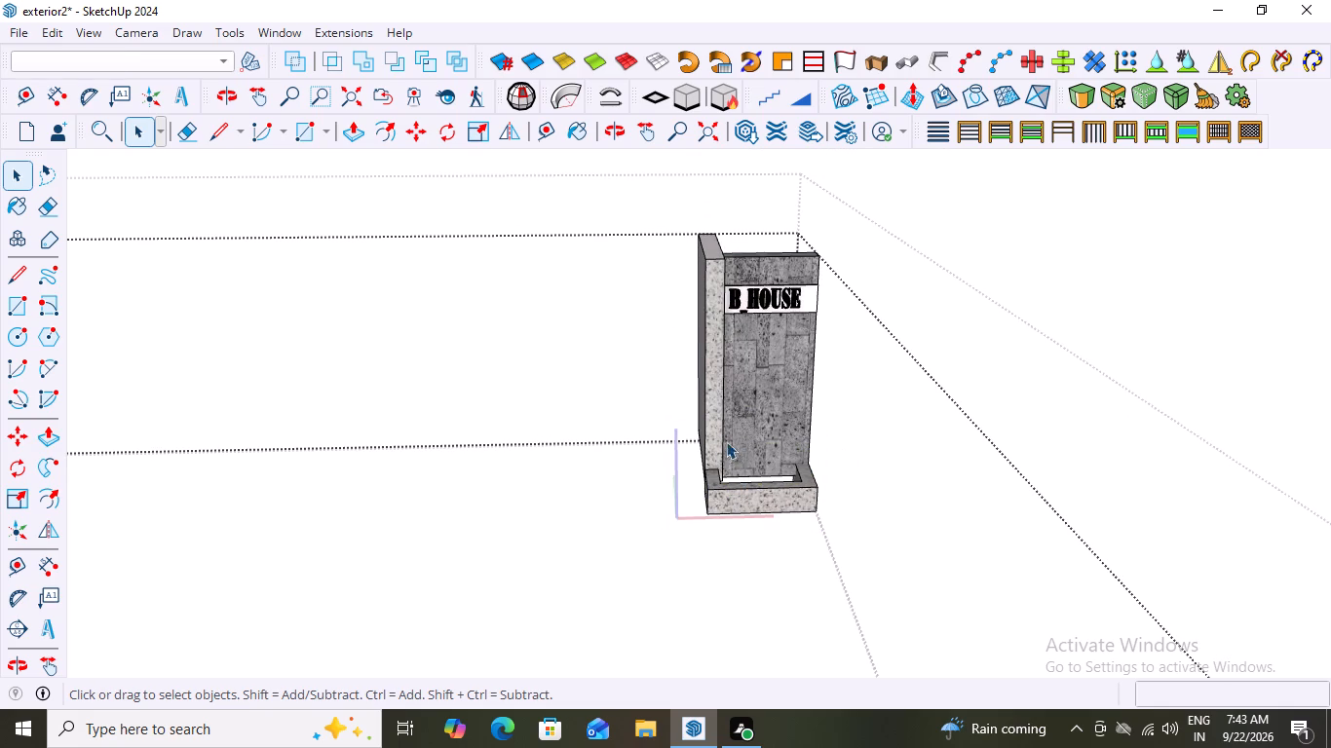
{"action": "left_click", "coordinate": [709, 418]}
{"action": "key", "text": "Delete"}
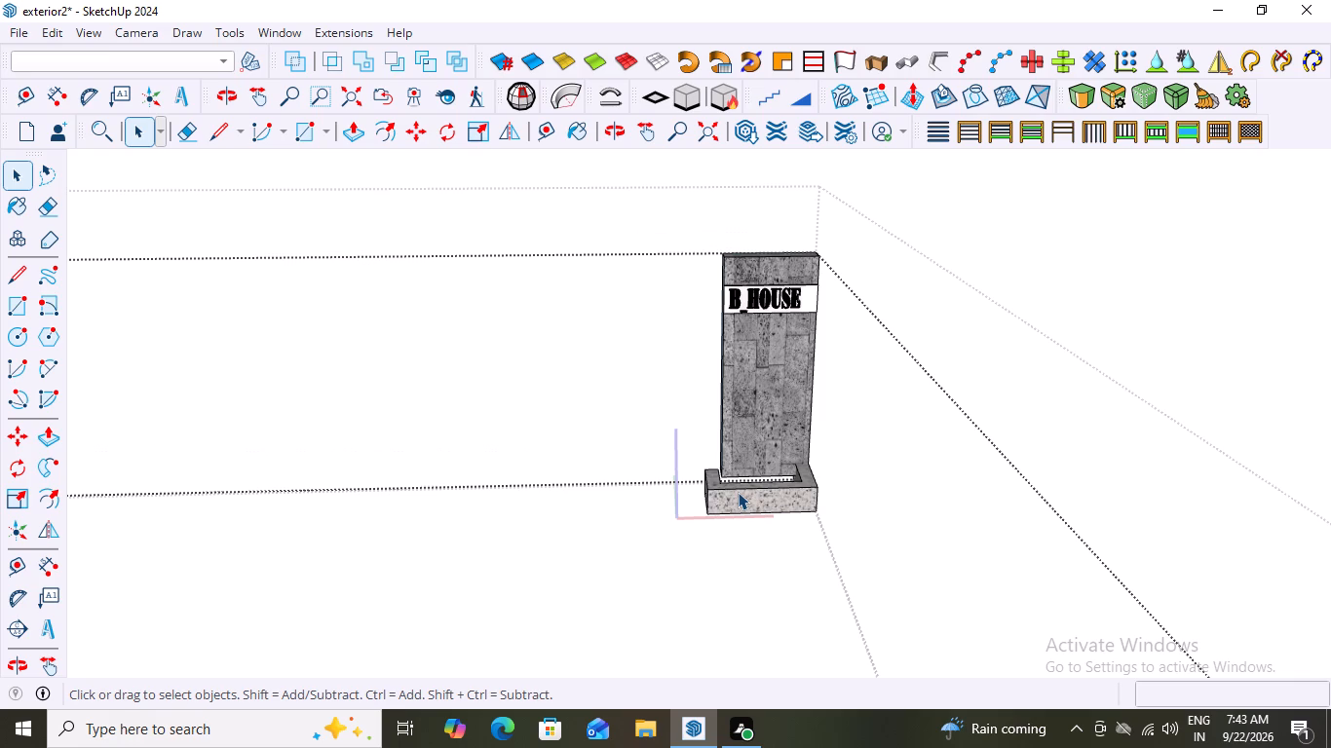
{"action": "left_click", "coordinate": [738, 492]}
{"action": "key", "text": "Delete"}
Delete the sign wall's concrete panel, its B HOUSE lettering and the rectangular plate behind the lettering.
{"action": "left_click", "coordinate": [746, 439]}
{"action": "key", "text": "Delete"}
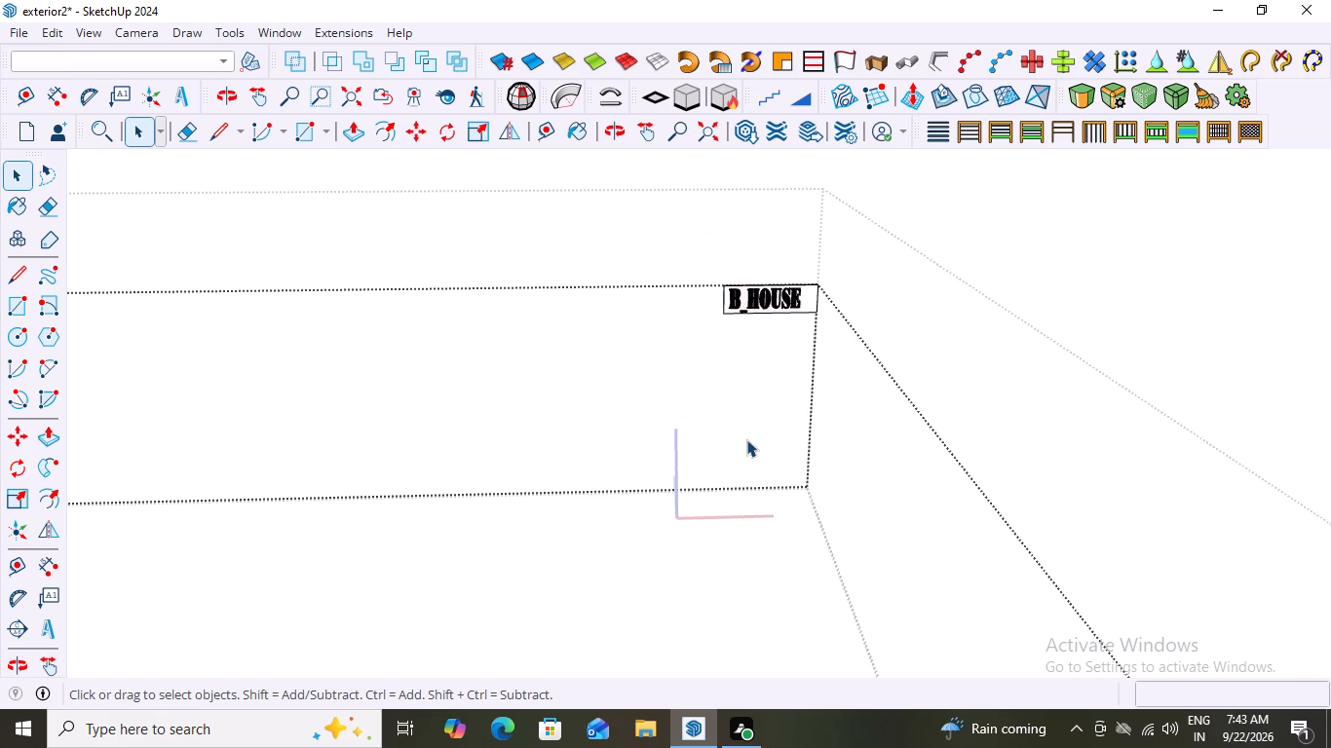
{"action": "left_click", "coordinate": [782, 303]}
{"action": "key", "text": "Delete"}
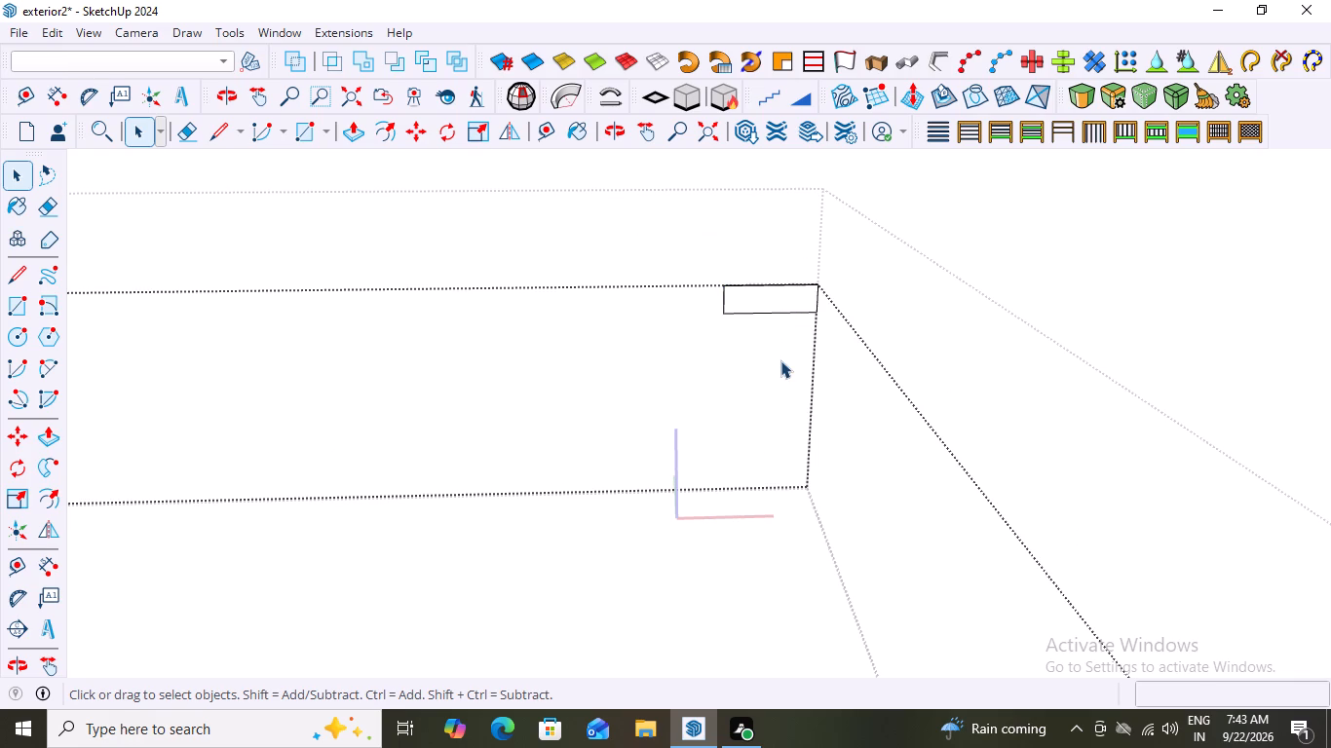
{"action": "left_click", "coordinate": [769, 309]}
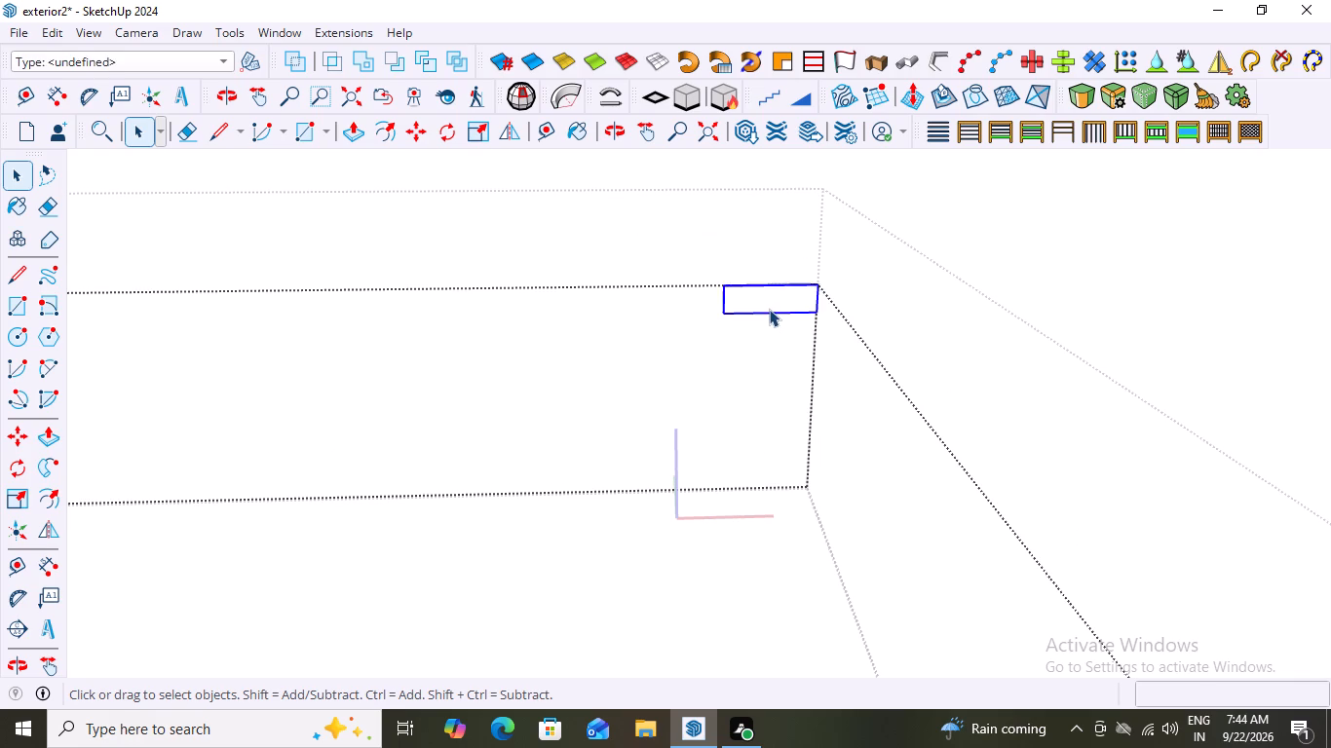
{"action": "key", "text": "Delete"}
Close the nested group and the gate group to return to the whole model.
{"action": "scroll", "coordinate": [798, 337], "scroll_direction": "down", "scroll_amount": 20}
{"action": "scroll", "coordinate": [798, 337], "scroll_direction": "down", "scroll_amount": 6}
{"action": "middle_click_drag", "start_coordinate": [713, 377], "coordinate": [699, 411]}
{"action": "scroll", "coordinate": [708, 421], "scroll_direction": "up", "scroll_amount": 1}
{"action": "scroll", "coordinate": [763, 376], "scroll_direction": "down", "scroll_amount": 4}
{"action": "middle_click", "coordinate": [763, 376]}
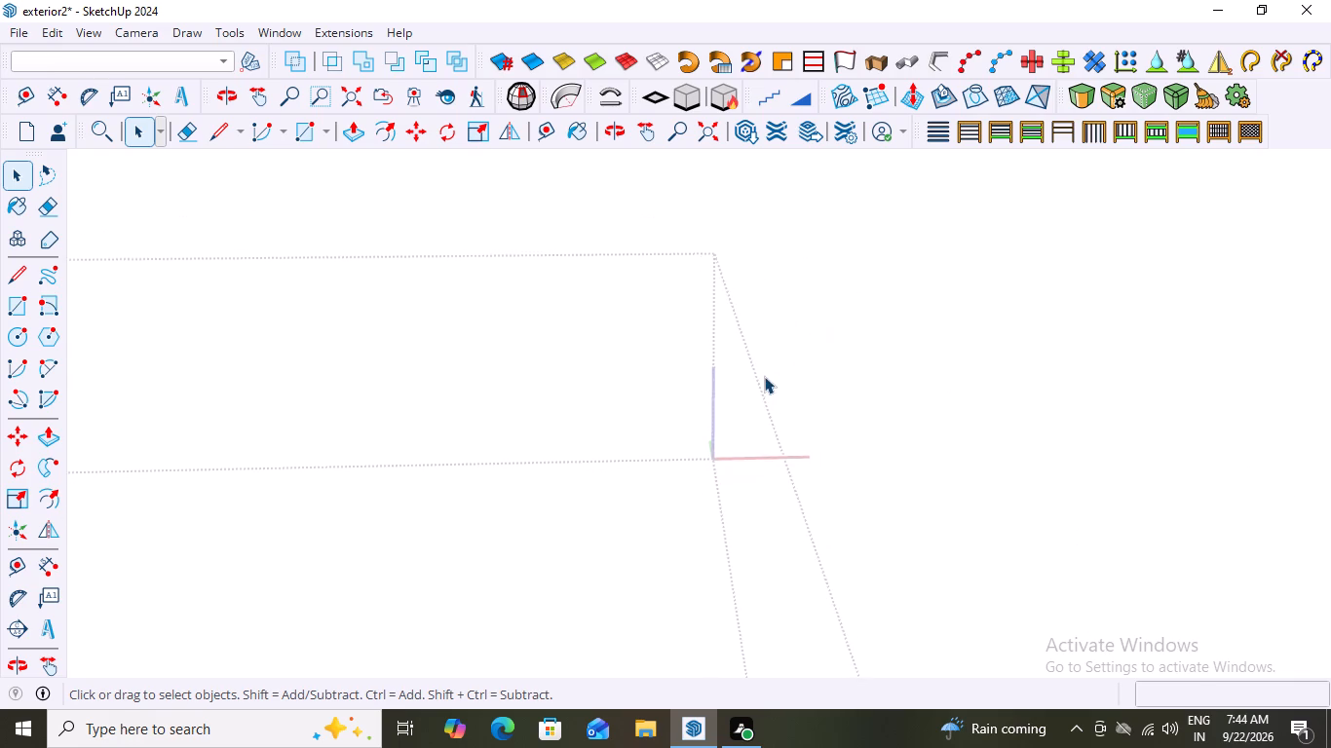
{"action": "scroll", "coordinate": [764, 376], "scroll_direction": "down", "scroll_amount": 20}
{"action": "scroll", "coordinate": [764, 376], "scroll_direction": "down", "scroll_amount": 20}
{"action": "scroll", "coordinate": [764, 376], "scroll_direction": "down", "scroll_amount": 7}
{"action": "middle_click", "coordinate": [783, 354]}
{"action": "middle_click", "coordinate": [812, 347]}
{"action": "middle_click", "coordinate": [828, 368]}
{"action": "middle_click_drag", "start_coordinate": [829, 382], "coordinate": [834, 407]}
{"action": "middle_click", "coordinate": [843, 429]}
{"action": "middle_click", "coordinate": [846, 440]}
{"action": "middle_click_drag", "start_coordinate": [818, 433], "coordinate": [819, 465]}
{"action": "scroll", "coordinate": [818, 479], "scroll_direction": "up", "scroll_amount": 1}
{"action": "middle_click", "coordinate": [815, 459]}
{"action": "scroll", "coordinate": [815, 459], "scroll_direction": "down", "scroll_amount": 7}
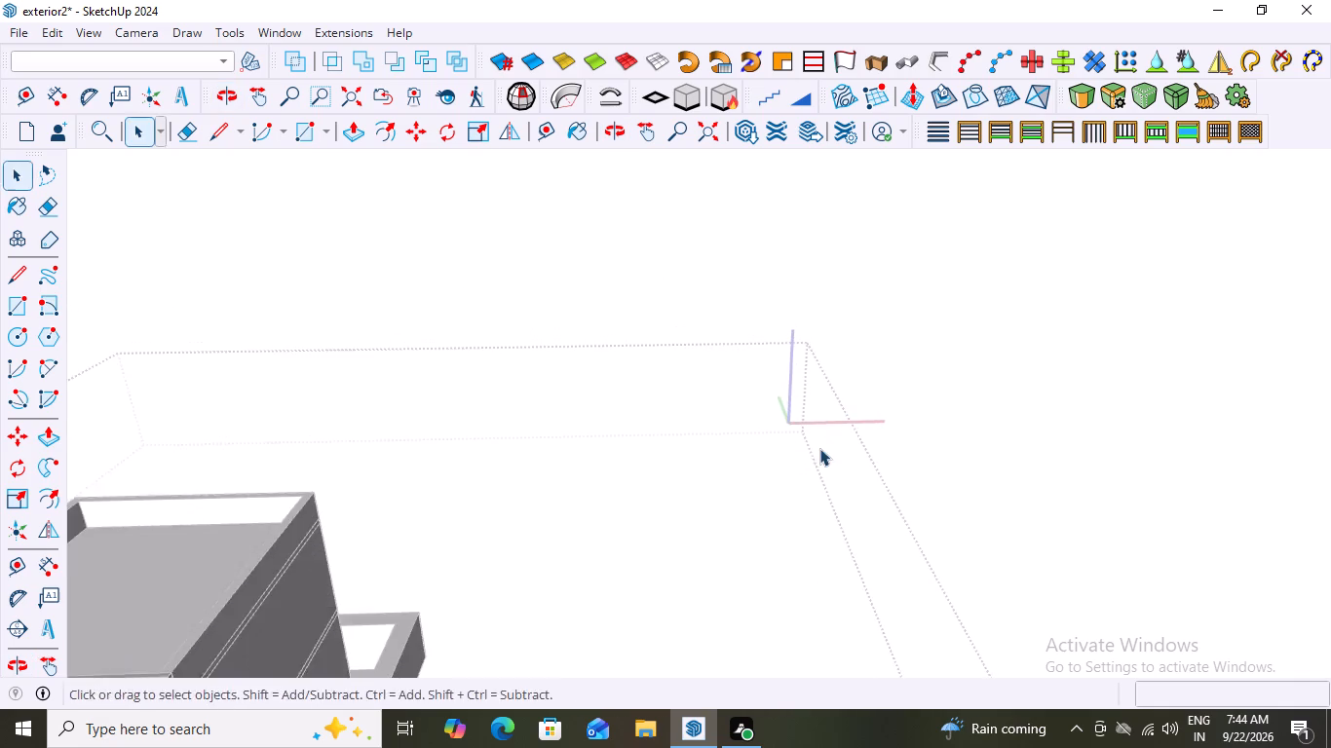
{"action": "scroll", "coordinate": [819, 448], "scroll_direction": "down", "scroll_amount": 11}
{"action": "middle_click", "coordinate": [820, 448]}
{"action": "middle_click", "coordinate": [820, 440]}
{"action": "scroll", "coordinate": [819, 438], "scroll_direction": "up", "scroll_amount": 3}
{"action": "middle_click", "coordinate": [818, 421]}
{"action": "scroll", "coordinate": [818, 421], "scroll_direction": "down", "scroll_amount": 5}
{"action": "scroll", "coordinate": [818, 423], "scroll_direction": "up", "scroll_amount": 2}
{"action": "middle_click", "coordinate": [818, 411]}
{"action": "scroll", "coordinate": [818, 411], "scroll_direction": "down", "scroll_amount": 10}
{"action": "middle_click", "coordinate": [817, 414]}
{"action": "scroll", "coordinate": [816, 415], "scroll_direction": "down", "scroll_amount": 11}
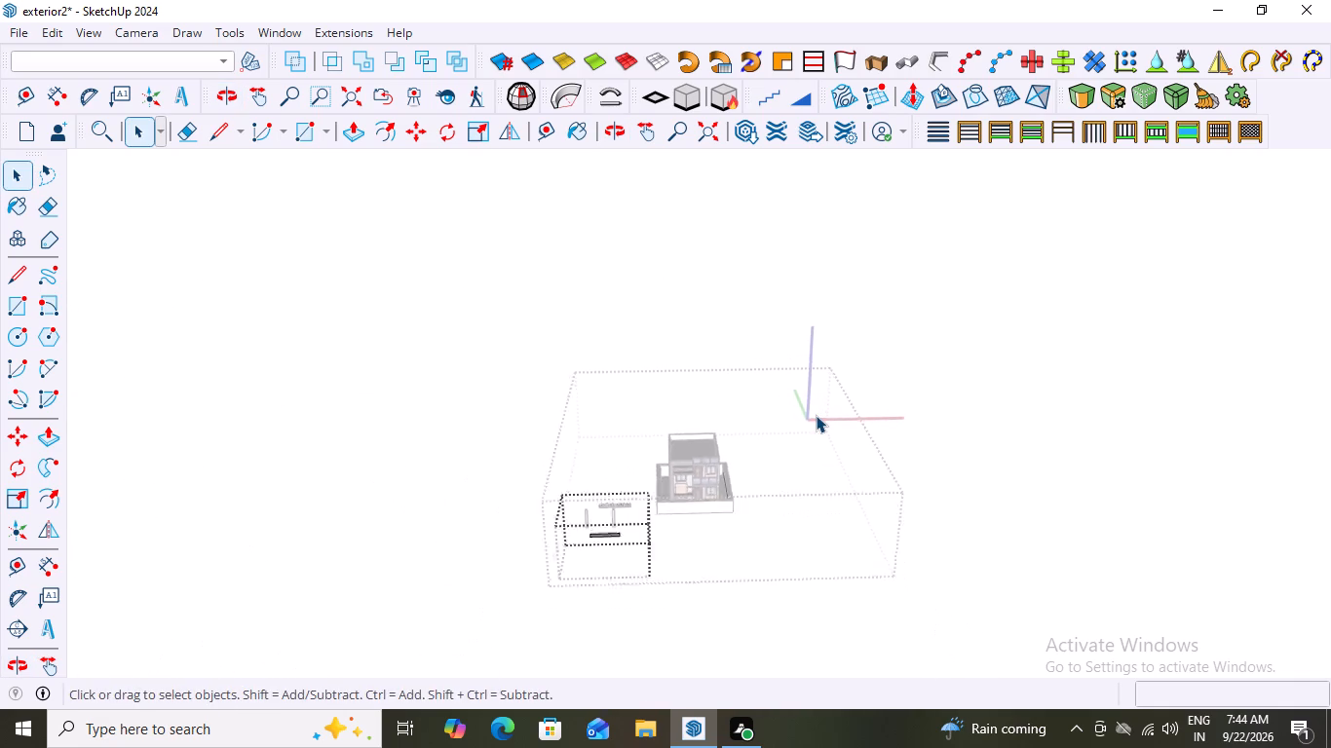
{"action": "scroll", "coordinate": [816, 415], "scroll_direction": "down", "scroll_amount": 3}
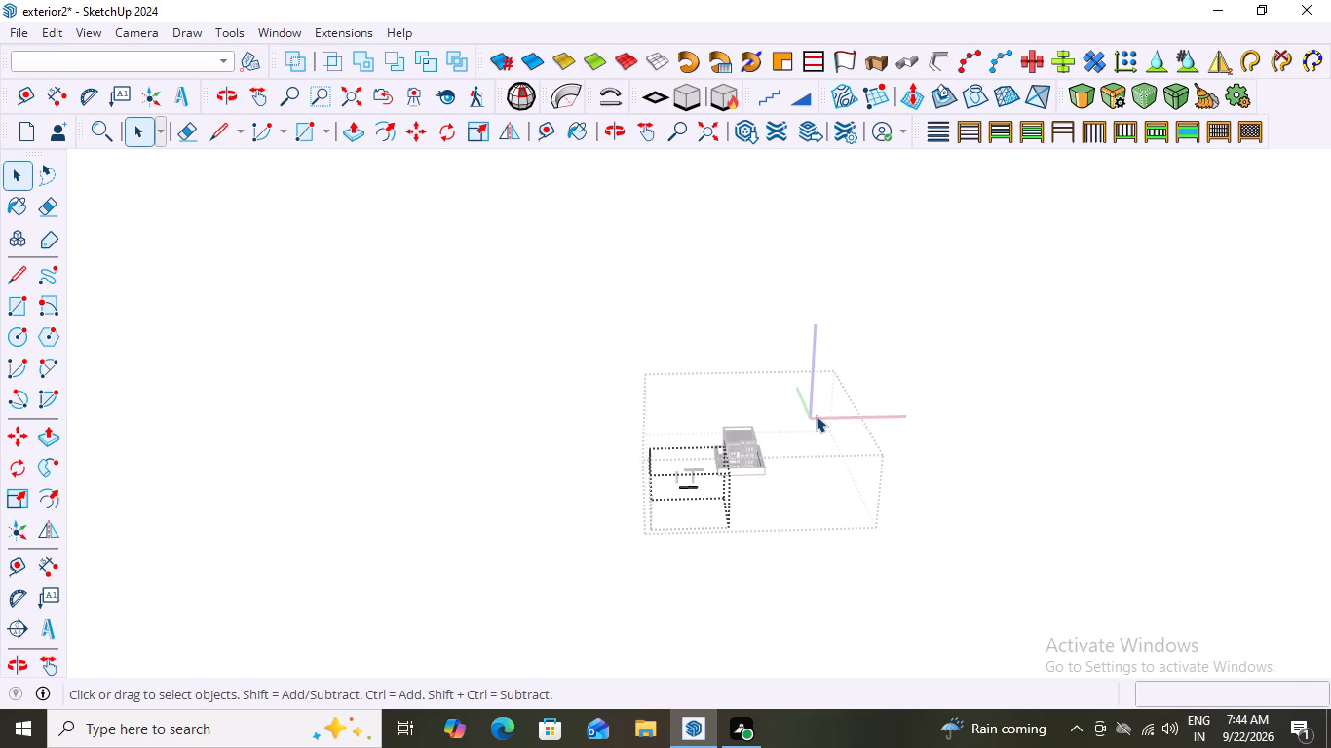
{"action": "key", "text": "space"}
{"action": "key", "text": "space"}
{"action": "left_click", "coordinate": [962, 424]}
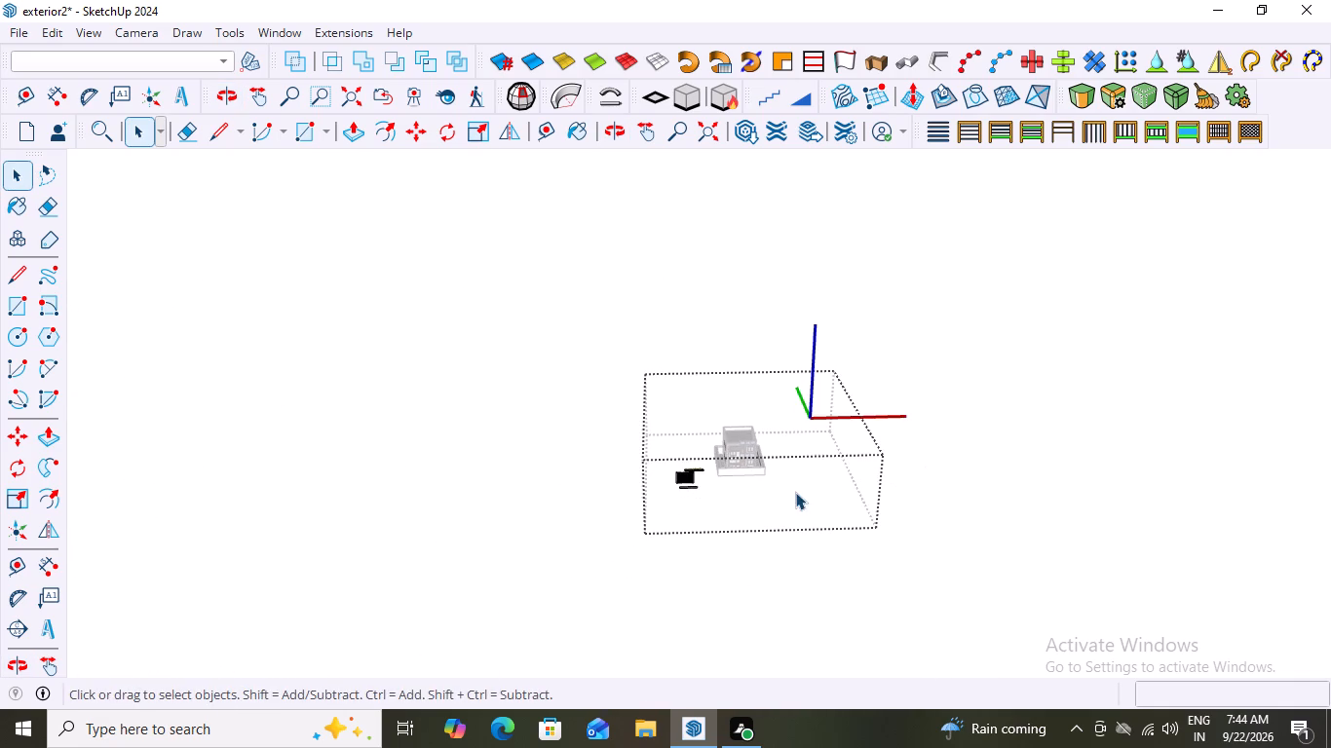
{"action": "scroll", "coordinate": [794, 492], "scroll_direction": "up", "scroll_amount": 9}
{"action": "key", "text": "space"}
{"action": "key", "text": "space"}
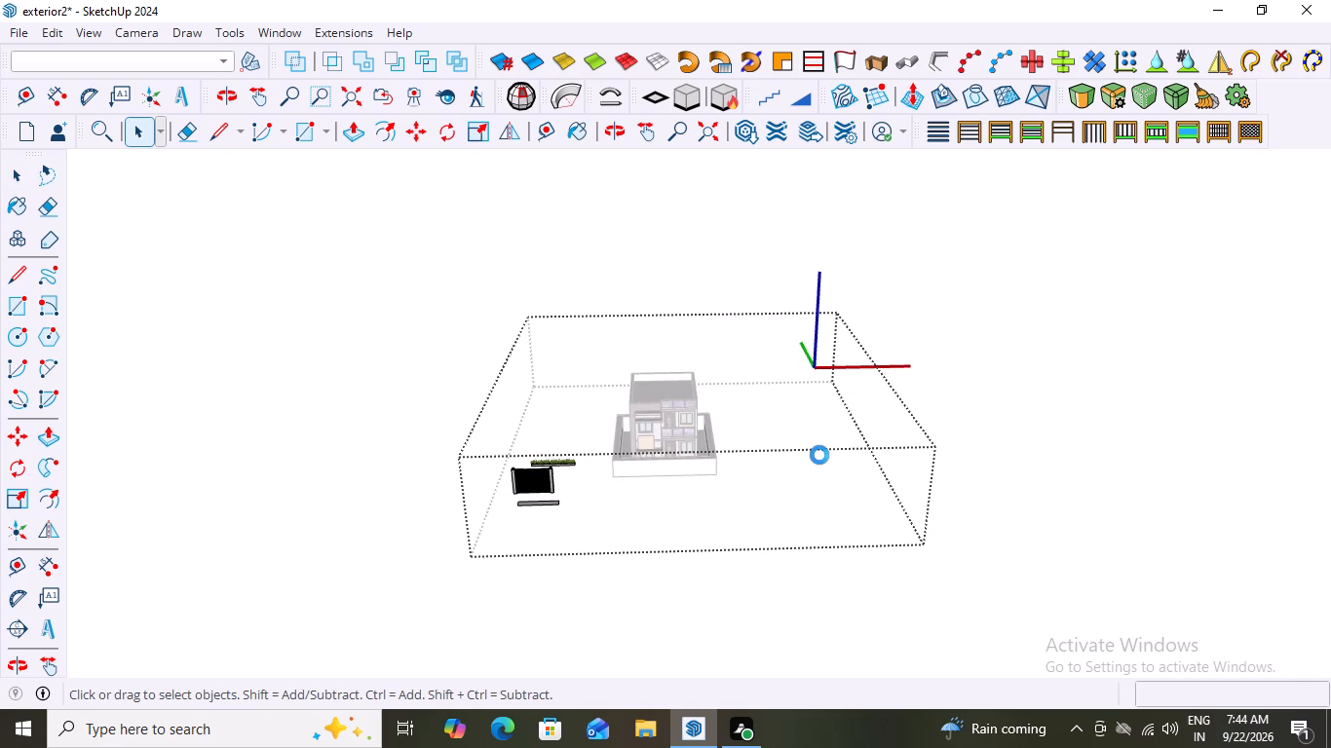
{"action": "key", "text": "Escape"}
{"action": "key", "text": "Escape"}
{"action": "key", "text": "Escape"}
Open the gate group beside the house for editing.
{"action": "scroll", "coordinate": [549, 465], "scroll_direction": "up", "scroll_amount": 4}
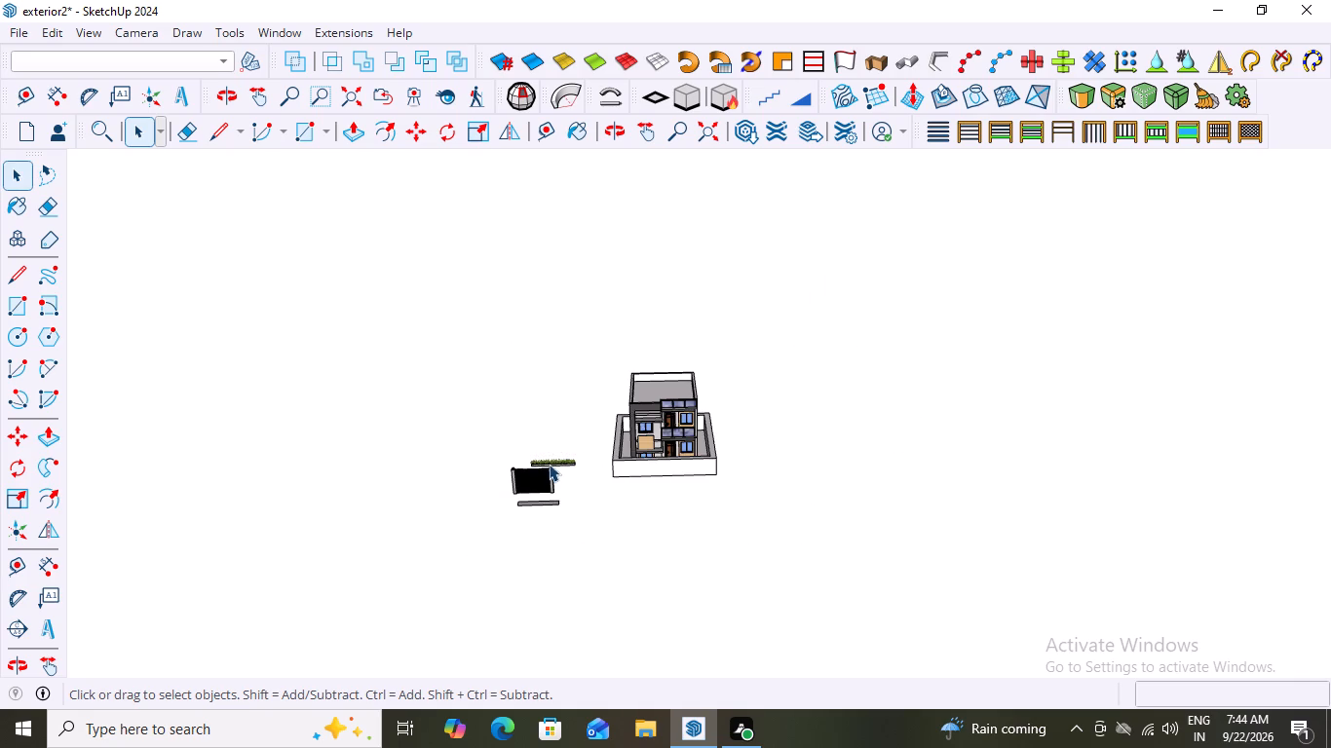
{"action": "scroll", "coordinate": [549, 464], "scroll_direction": "up", "scroll_amount": 8}
{"action": "scroll", "coordinate": [687, 494], "scroll_direction": "up", "scroll_amount": 8}
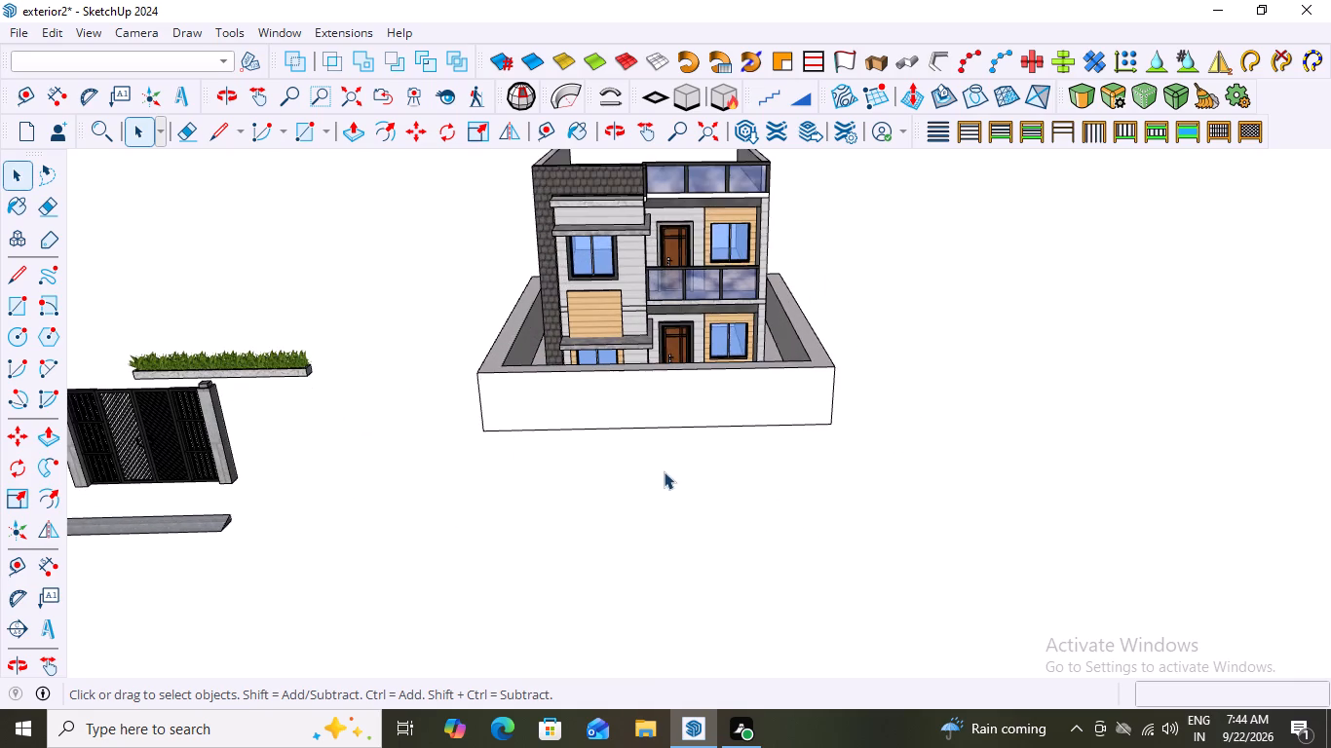
{"action": "scroll", "coordinate": [677, 457], "scroll_direction": "down", "scroll_amount": 4}
{"action": "scroll", "coordinate": [320, 520], "scroll_direction": "up", "scroll_amount": 6}
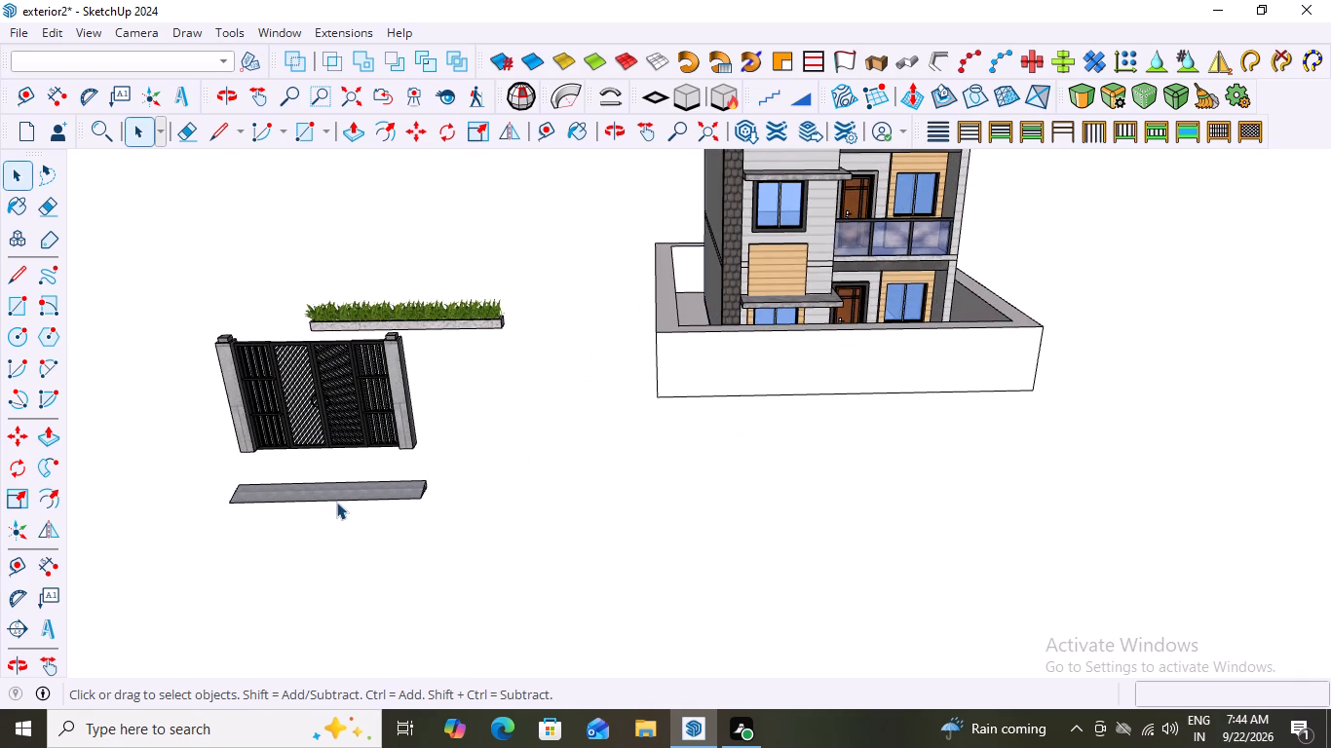
{"action": "middle_click_drag", "start_coordinate": [531, 311], "coordinate": [471, 323]}
{"action": "scroll", "coordinate": [471, 323], "scroll_direction": "down", "scroll_amount": 4}
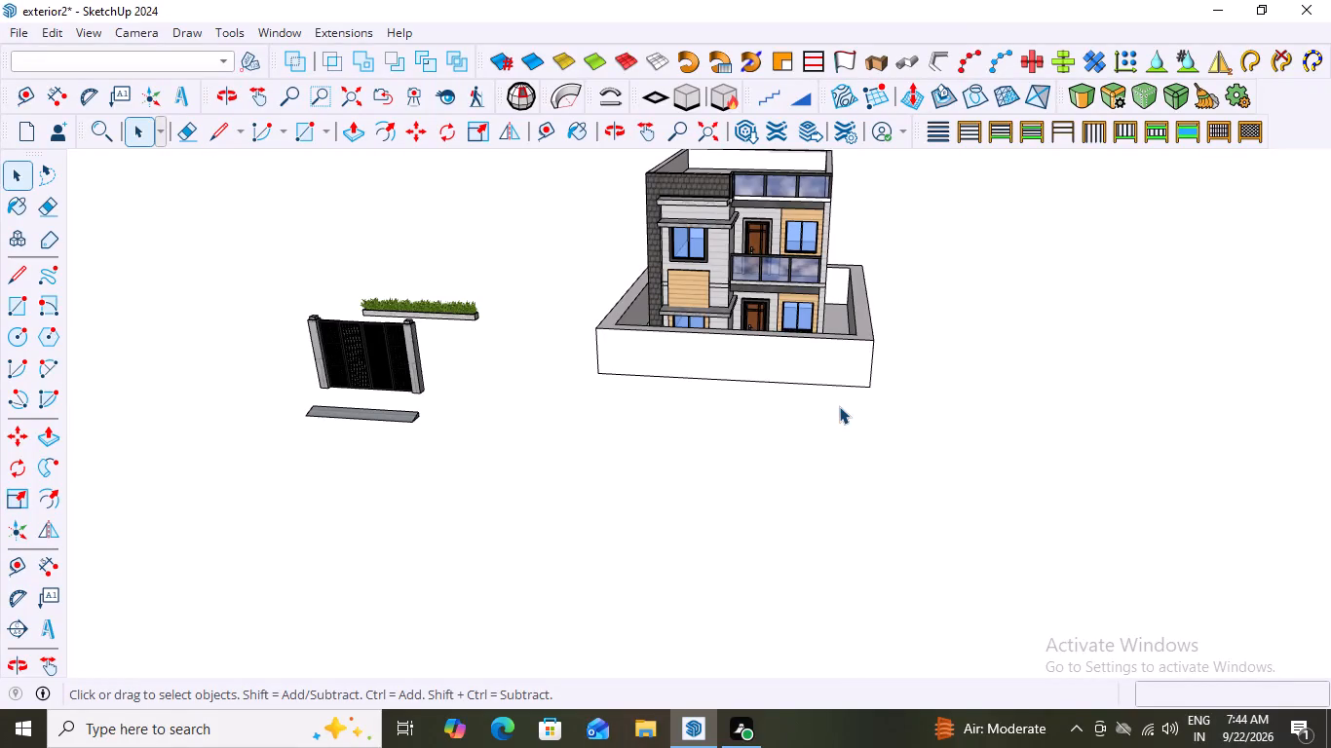
{"action": "scroll", "coordinate": [827, 393], "scroll_direction": "up", "scroll_amount": 5}
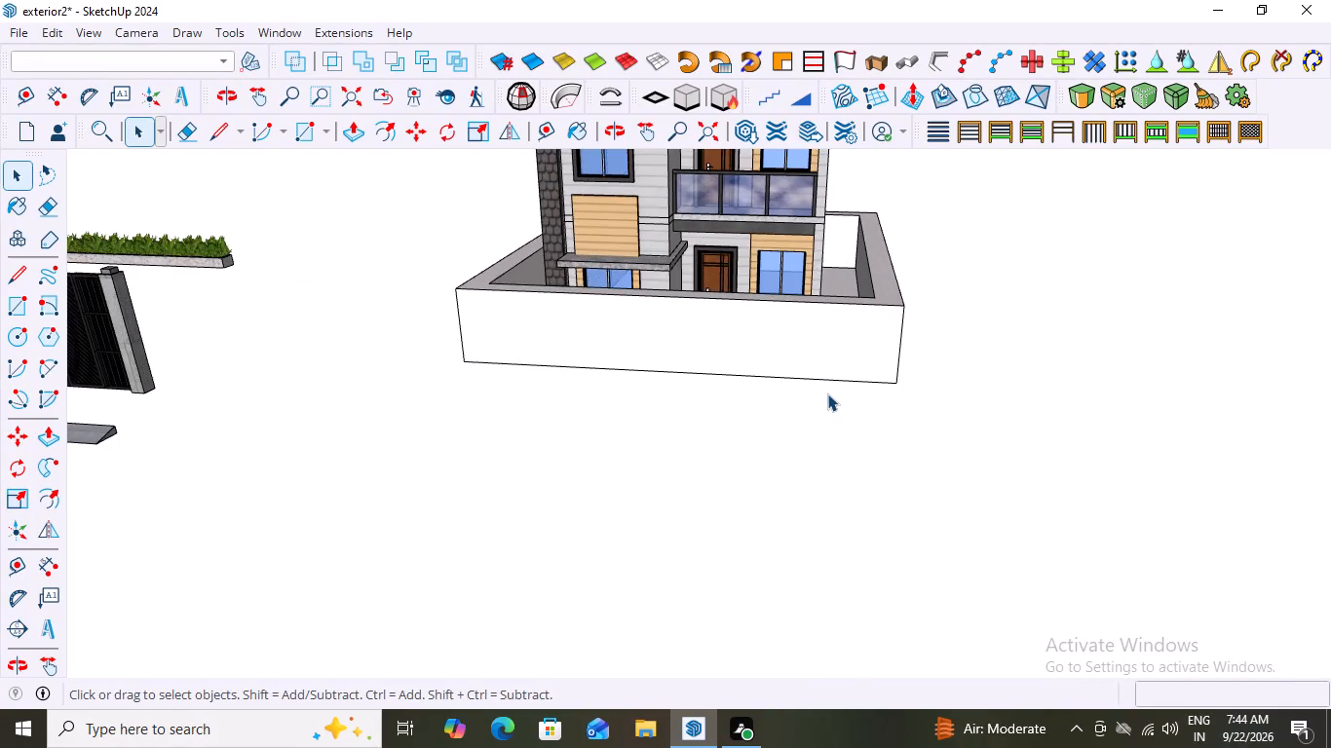
{"action": "scroll", "coordinate": [827, 393], "scroll_direction": "down", "scroll_amount": 6}
{"action": "scroll", "coordinate": [447, 437], "scroll_direction": "up", "scroll_amount": 6}
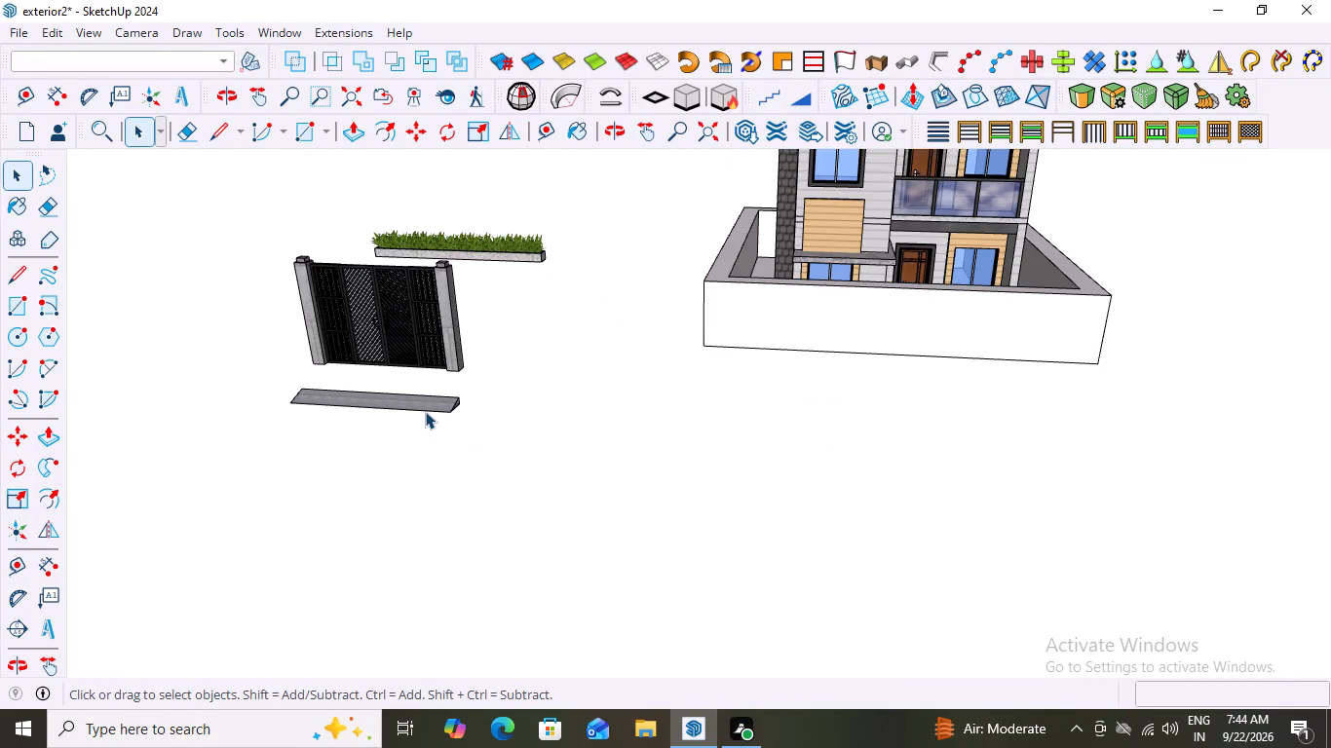
{"action": "left_click", "coordinate": [456, 358]}
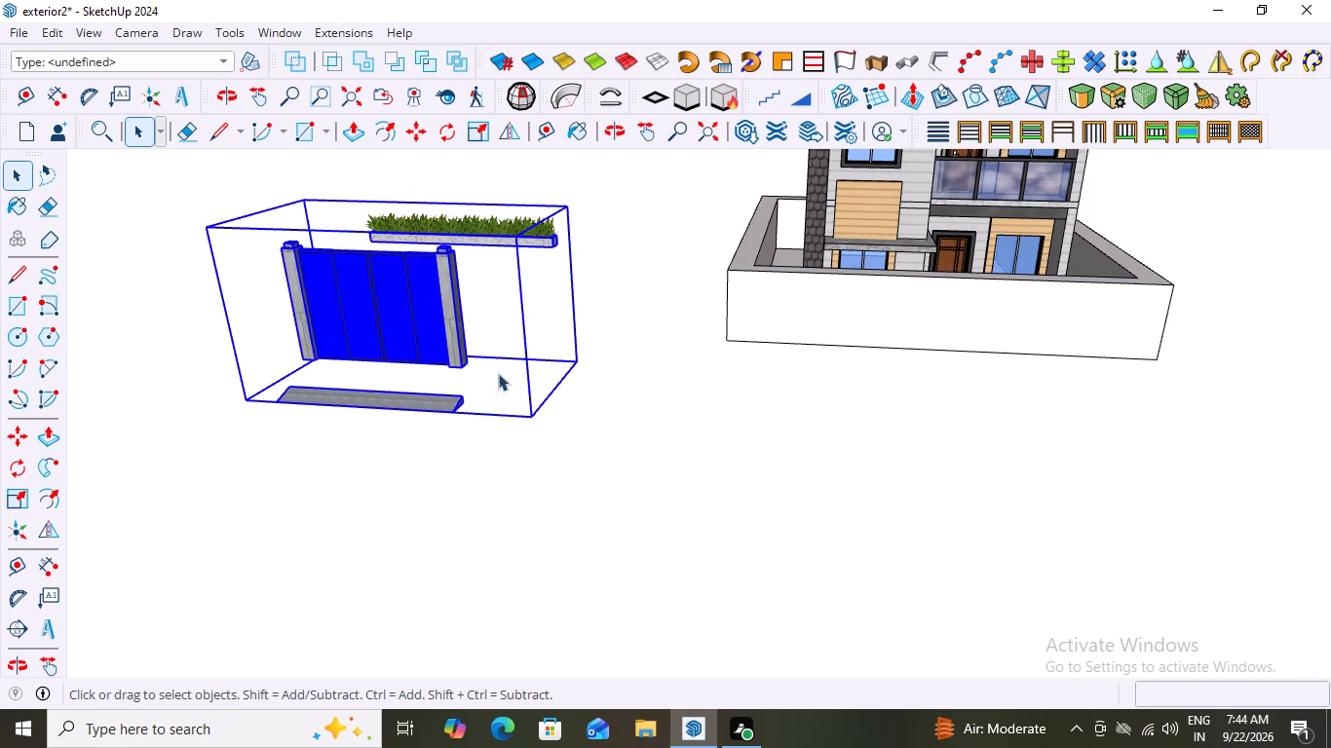
{"action": "left_click", "coordinate": [620, 447]}
{"action": "double_click", "coordinate": [457, 354]}
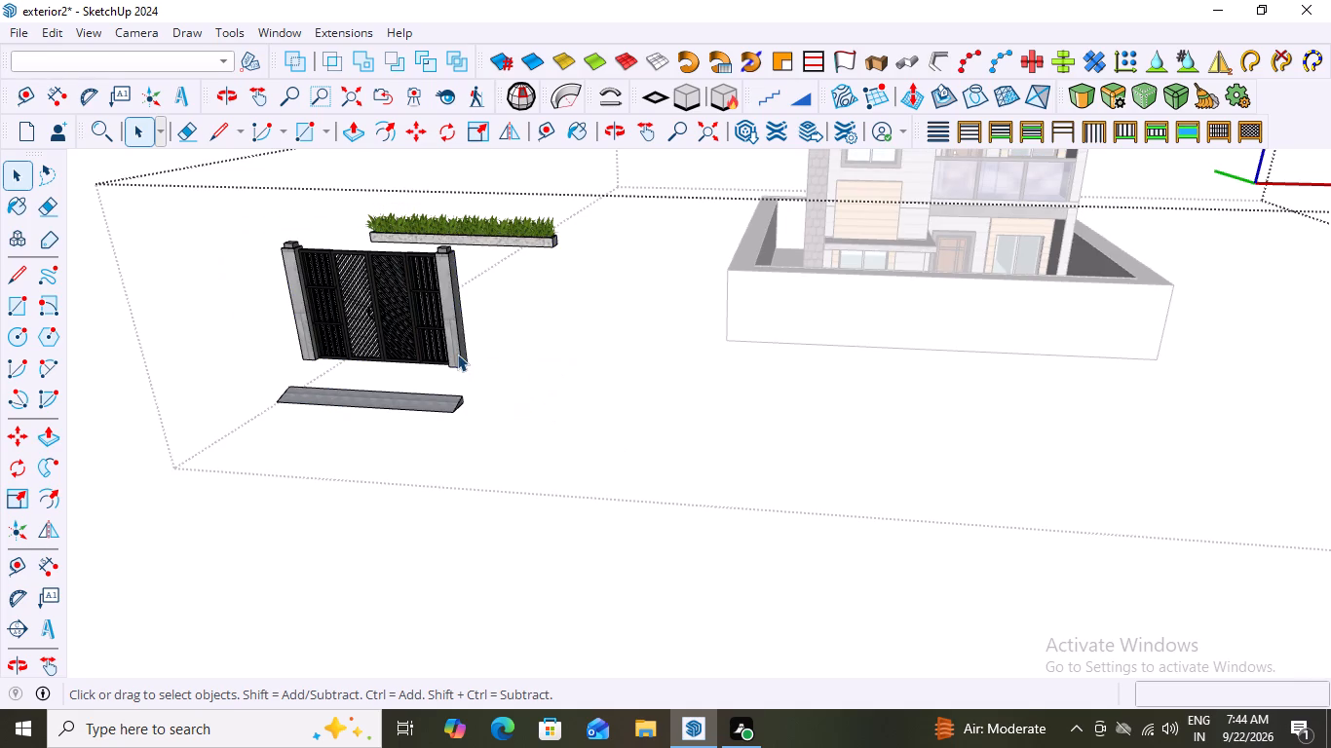
Move the gate doors with both pillars and caps about 53' 6" so the outer pillar's base meets the compound wall's front-right bottom corner.
{"action": "left_click", "coordinate": [457, 354]}
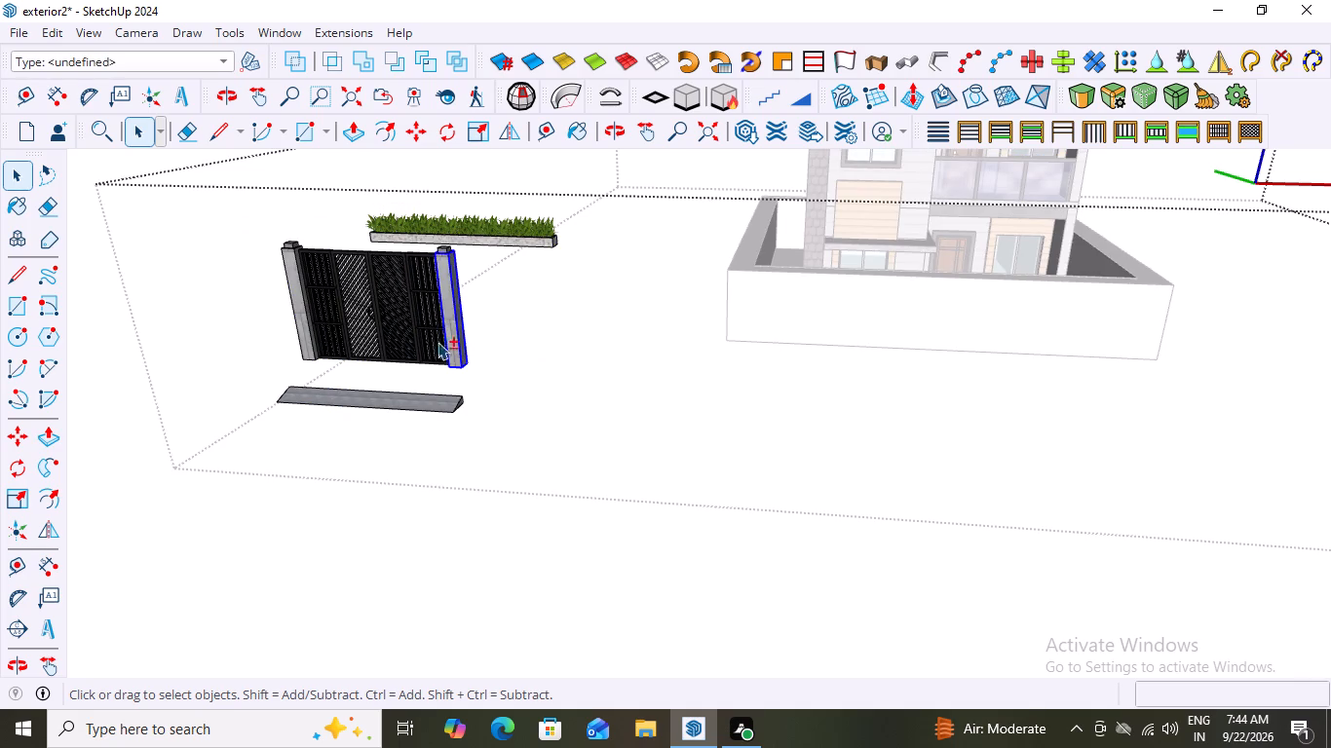
{"action": "left_click", "coordinate": [398, 328], "text": "shift"}
{"action": "left_click", "coordinate": [292, 308], "text": "shift"}
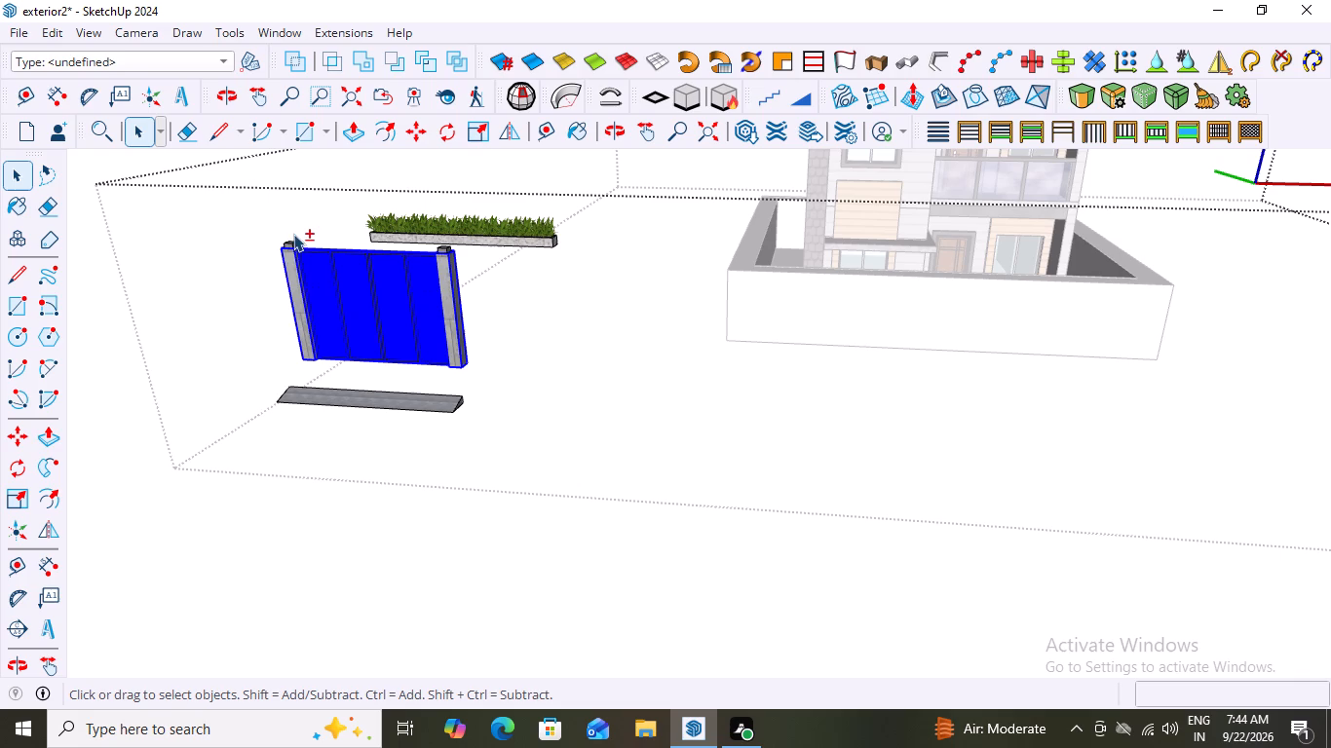
{"action": "left_click", "coordinate": [285, 242], "text": "shift"}
{"action": "left_click", "coordinate": [442, 246], "text": "shift"}
{"action": "scroll", "coordinate": [492, 357], "scroll_direction": "down", "scroll_amount": 4}
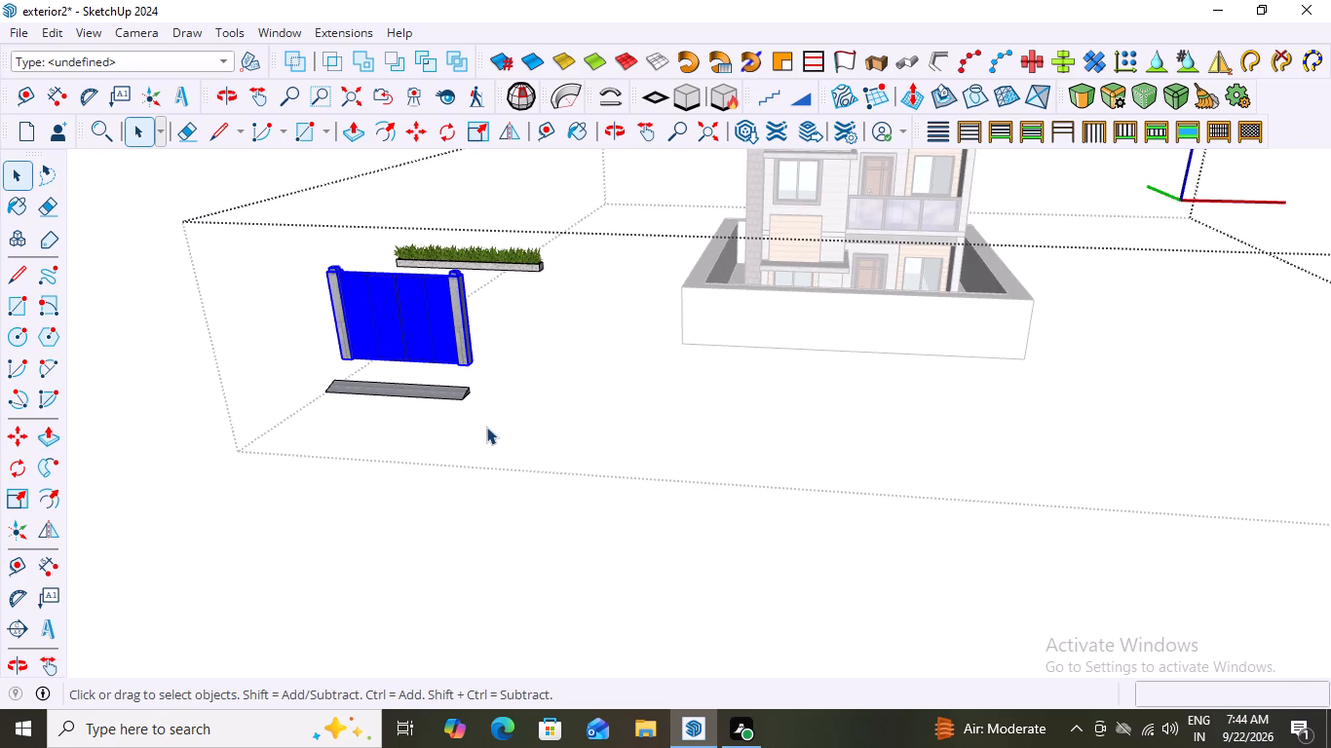
{"action": "key", "text": "m"}
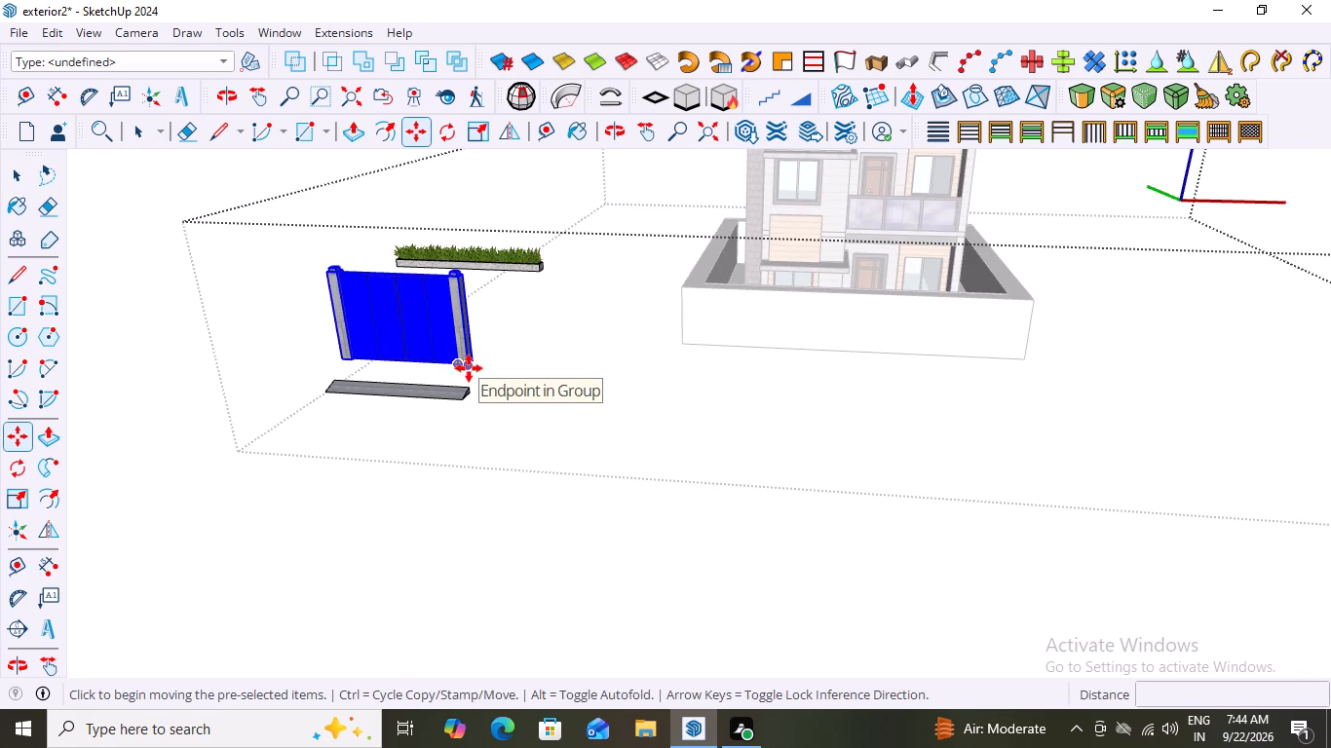
{"action": "left_click", "coordinate": [469, 368]}
{"action": "scroll", "coordinate": [1016, 366], "scroll_direction": "up", "scroll_amount": 7}
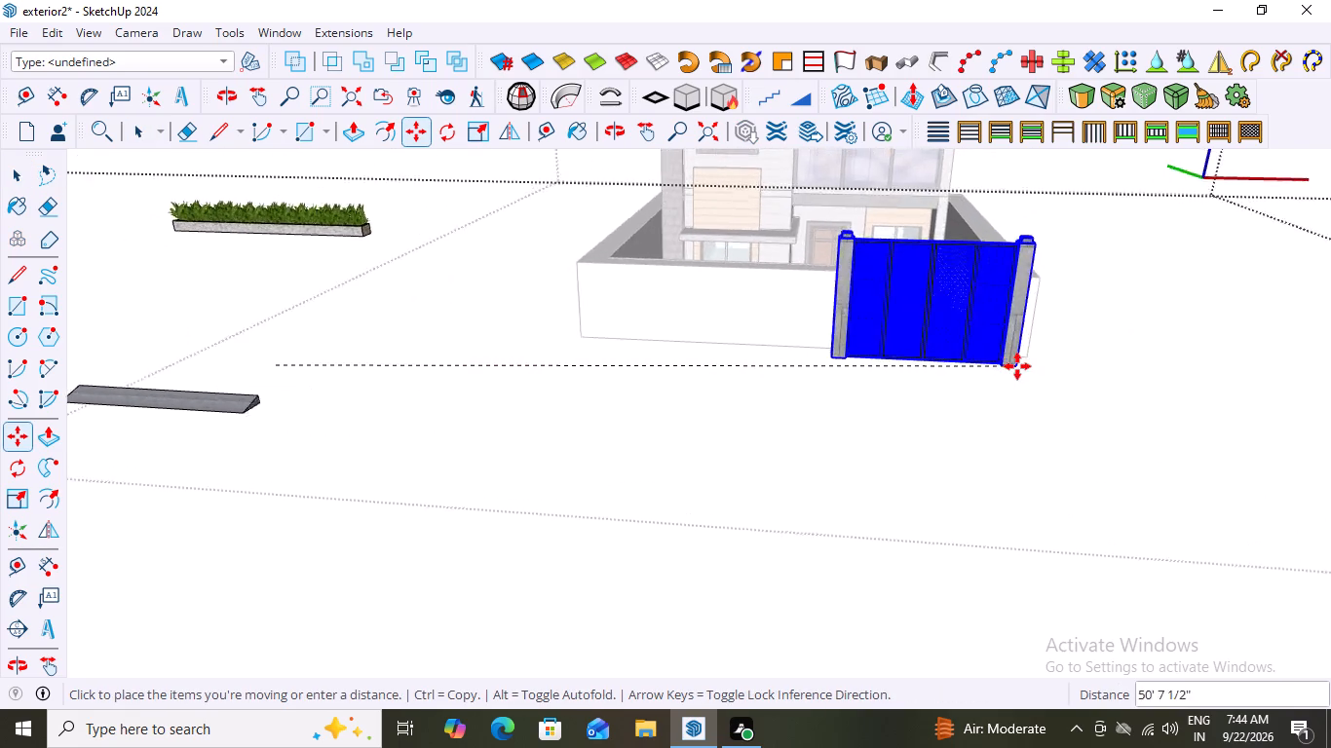
{"action": "scroll", "coordinate": [1017, 366], "scroll_direction": "up", "scroll_amount": 14}
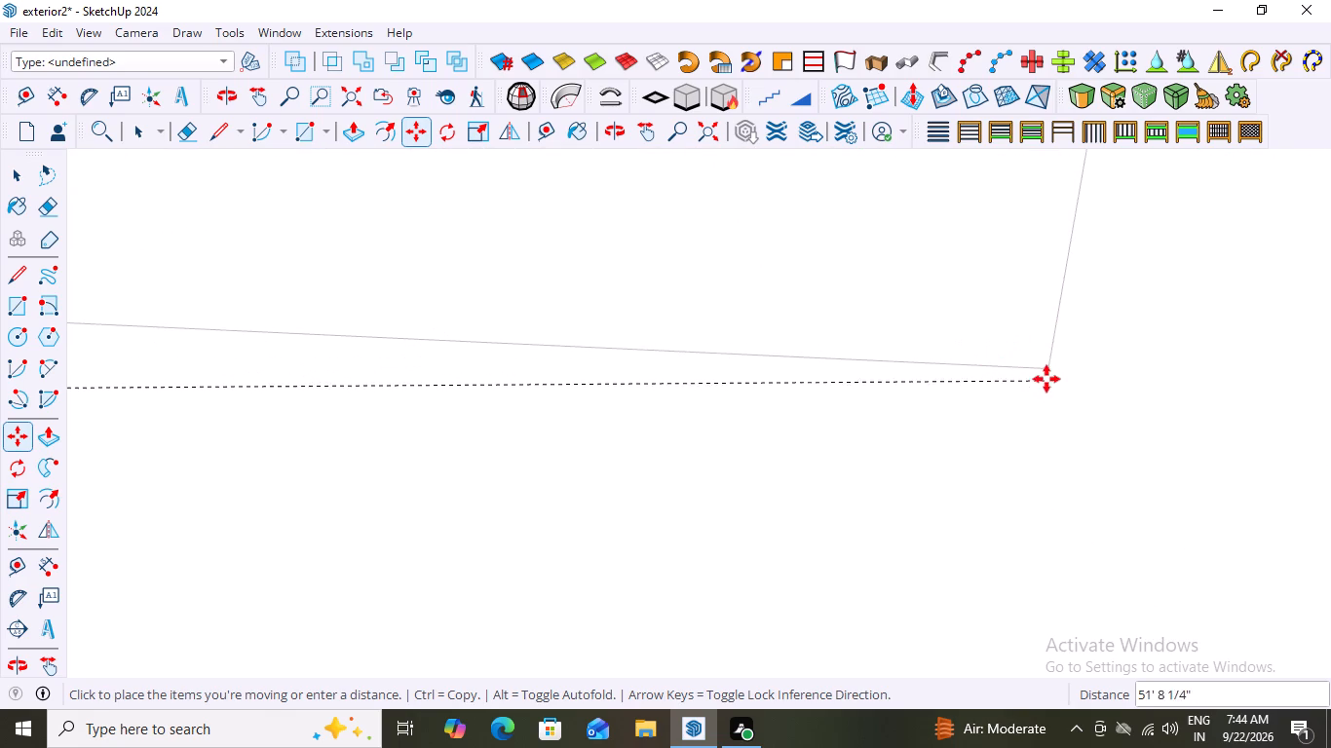
{"action": "scroll", "coordinate": [1047, 368], "scroll_direction": "down", "scroll_amount": 11}
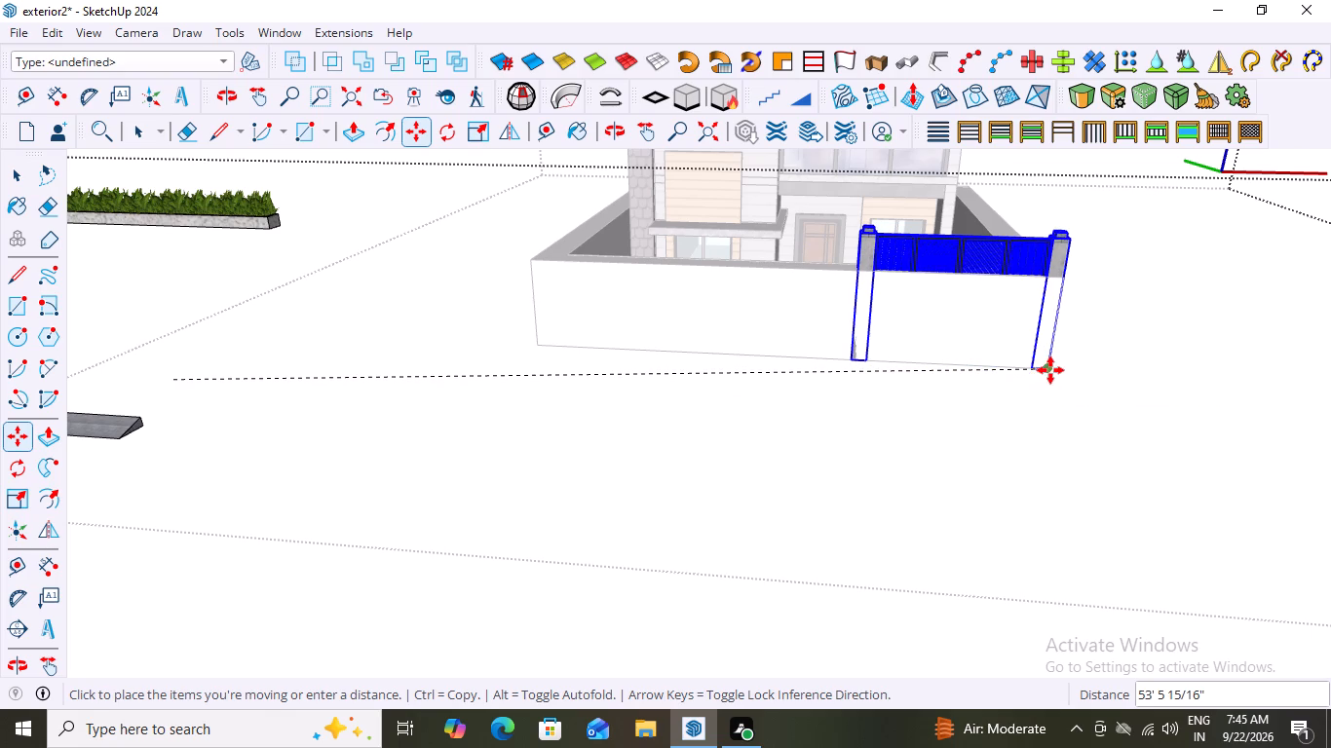
{"action": "left_click", "coordinate": [1050, 370]}
{"action": "middle_click_drag", "start_coordinate": [1097, 430], "coordinate": [660, 403]}
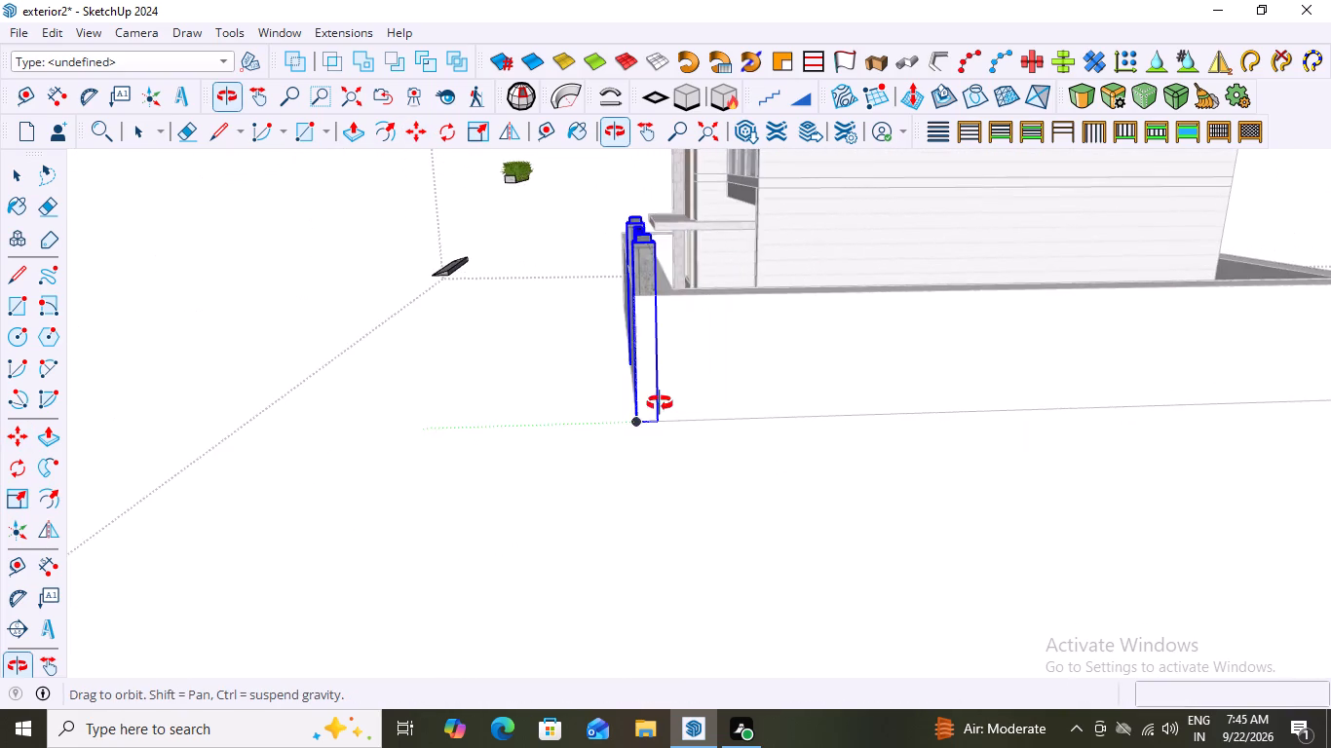
Move the gate doors and pillars about 11 13/16" so the outer pillar's base corner meets the compound wall's front-right bottom corner.
{"action": "middle_click_drag", "start_coordinate": [660, 403], "coordinate": [684, 411]}
{"action": "scroll", "coordinate": [706, 450], "scroll_direction": "up", "scroll_amount": 10}
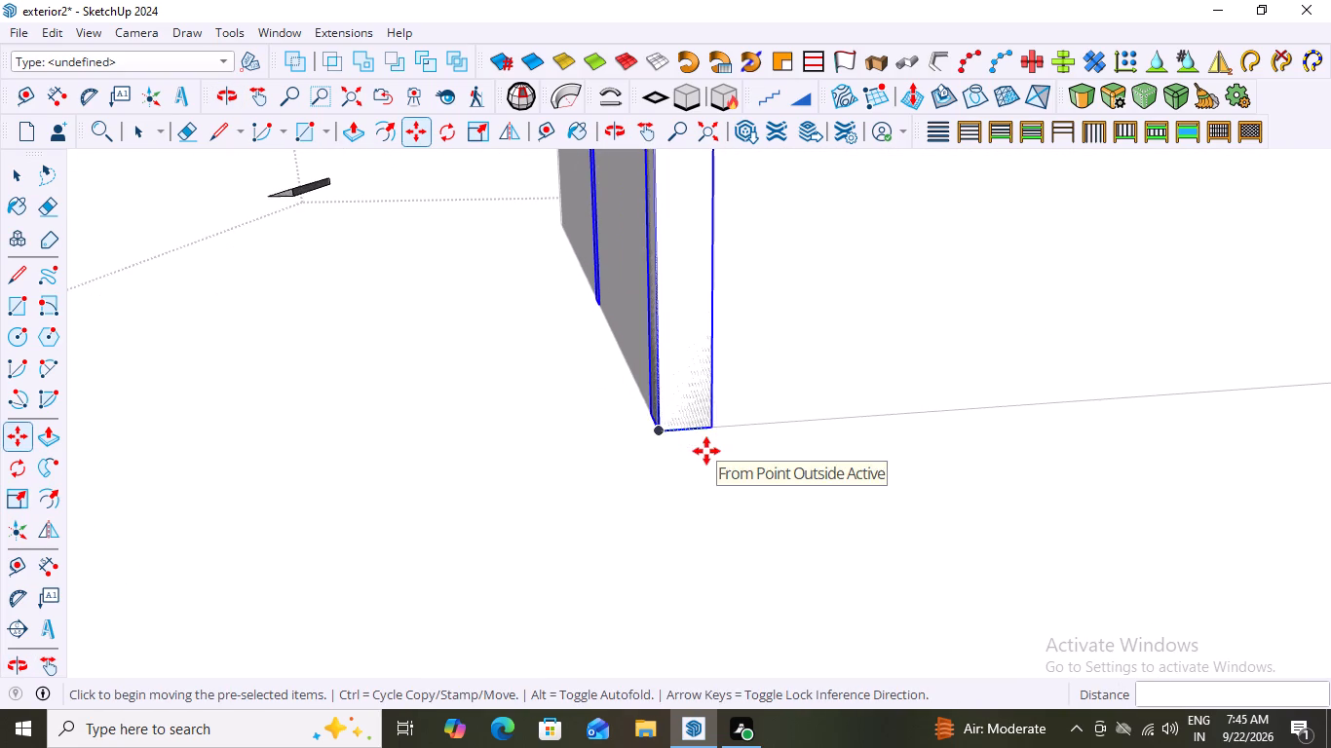
{"action": "left_click", "coordinate": [714, 426]}
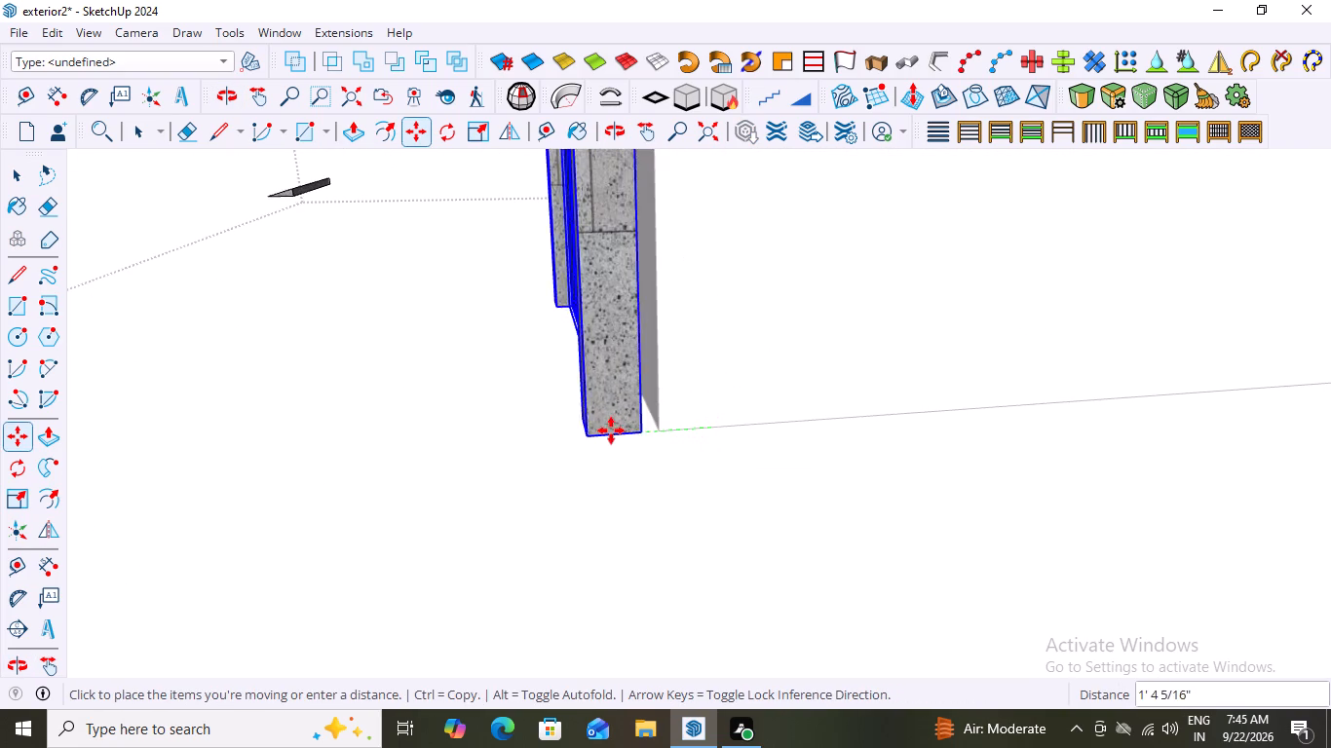
{"action": "left_click", "coordinate": [662, 431]}
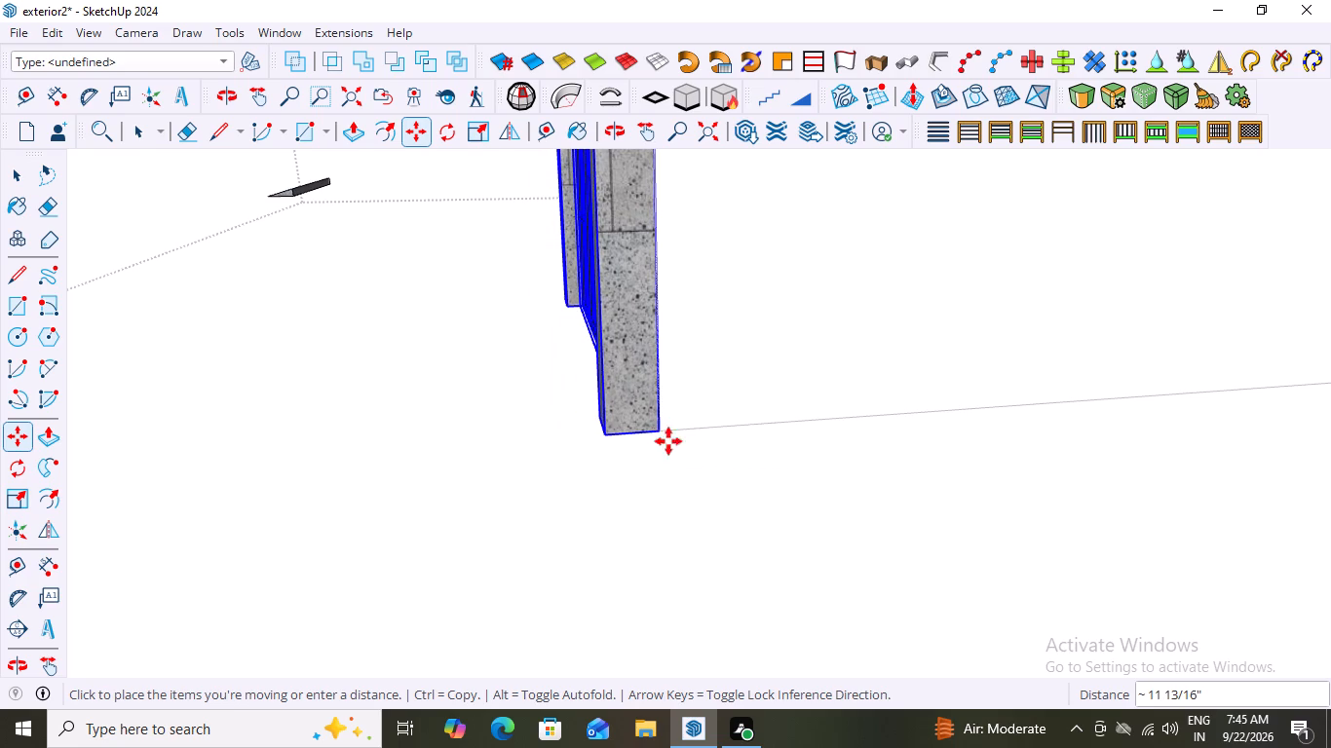
{"action": "scroll", "coordinate": [790, 473], "scroll_direction": "down", "scroll_amount": 20}
{"action": "scroll", "coordinate": [790, 473], "scroll_direction": "down", "scroll_amount": 1}
{"action": "middle_click_drag", "start_coordinate": [579, 512], "coordinate": [605, 513]}
{"action": "scroll", "coordinate": [582, 512], "scroll_direction": "down", "scroll_amount": 1}
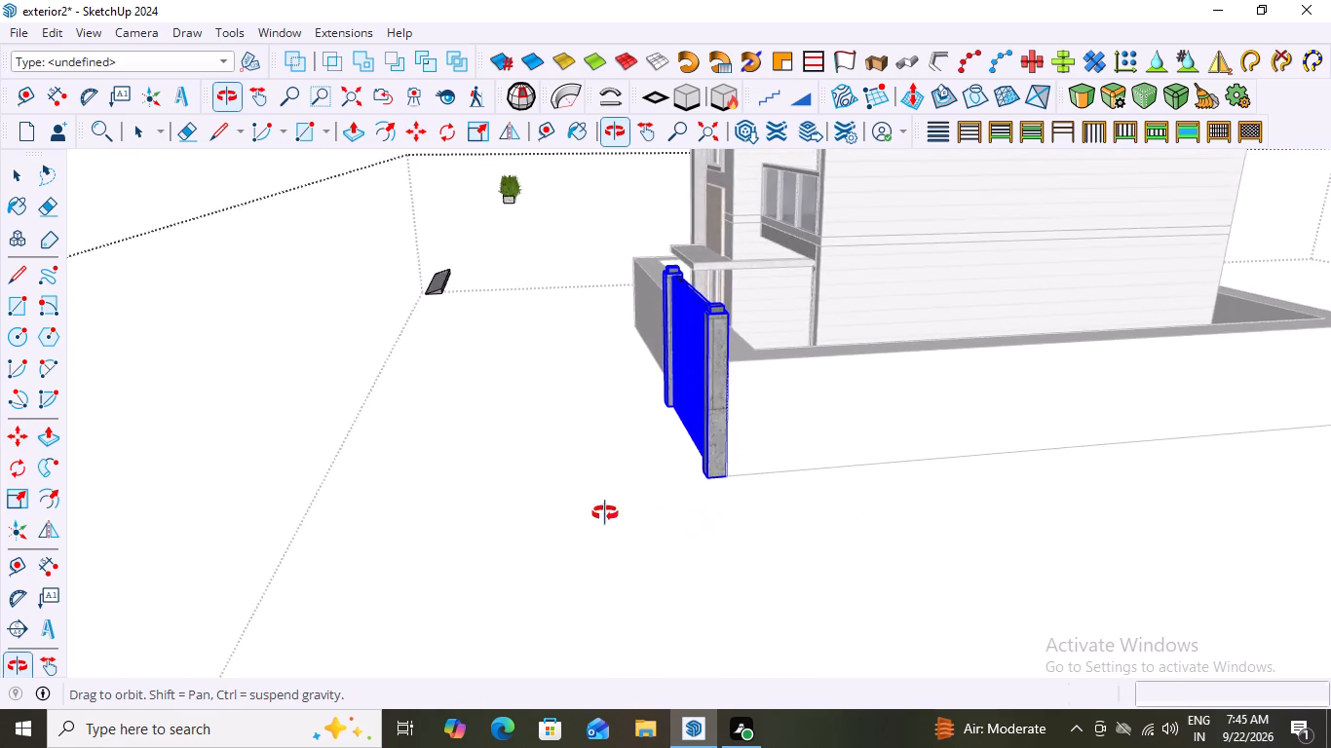
{"action": "middle_click_drag", "start_coordinate": [605, 513], "coordinate": [808, 537]}
{"action": "scroll", "coordinate": [808, 537], "scroll_direction": "down", "scroll_amount": 7}
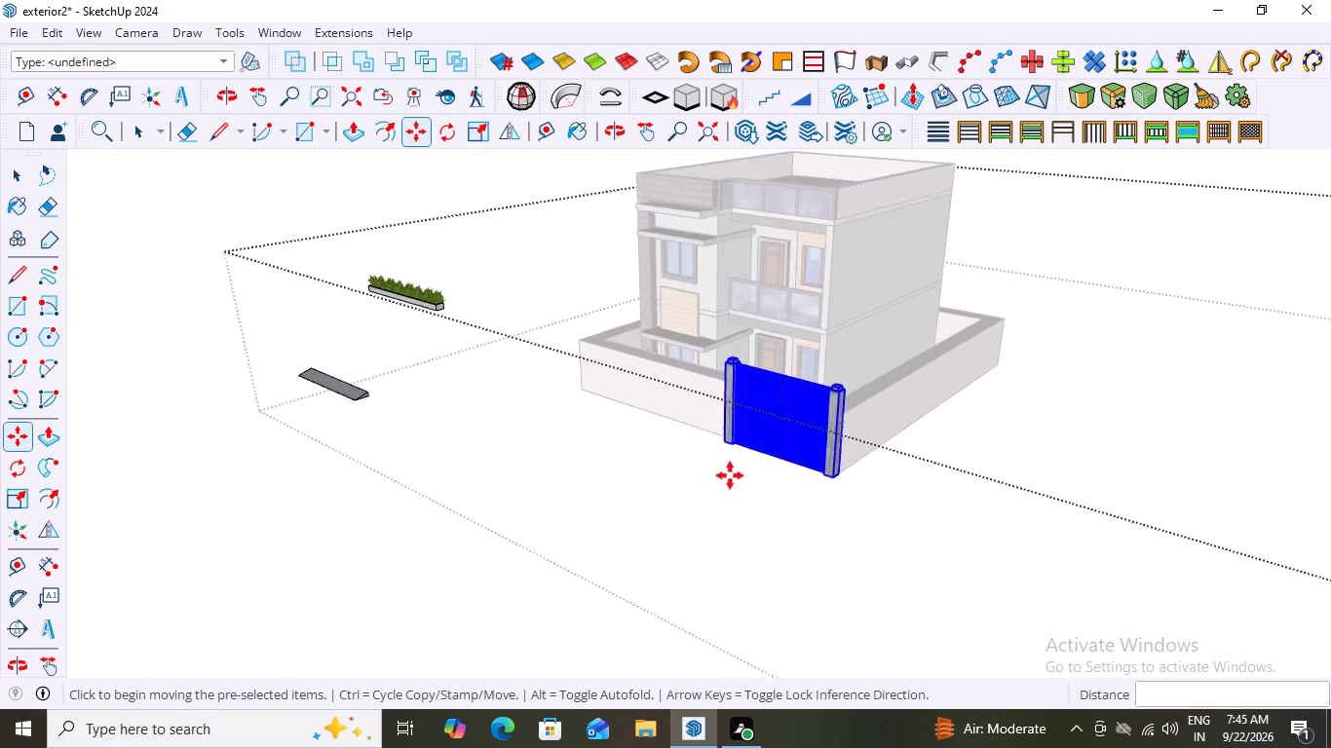
{"action": "scroll", "coordinate": [730, 475], "scroll_direction": "down", "scroll_amount": 3}
{"action": "middle_click_drag", "start_coordinate": [712, 491], "coordinate": [1016, 473]}
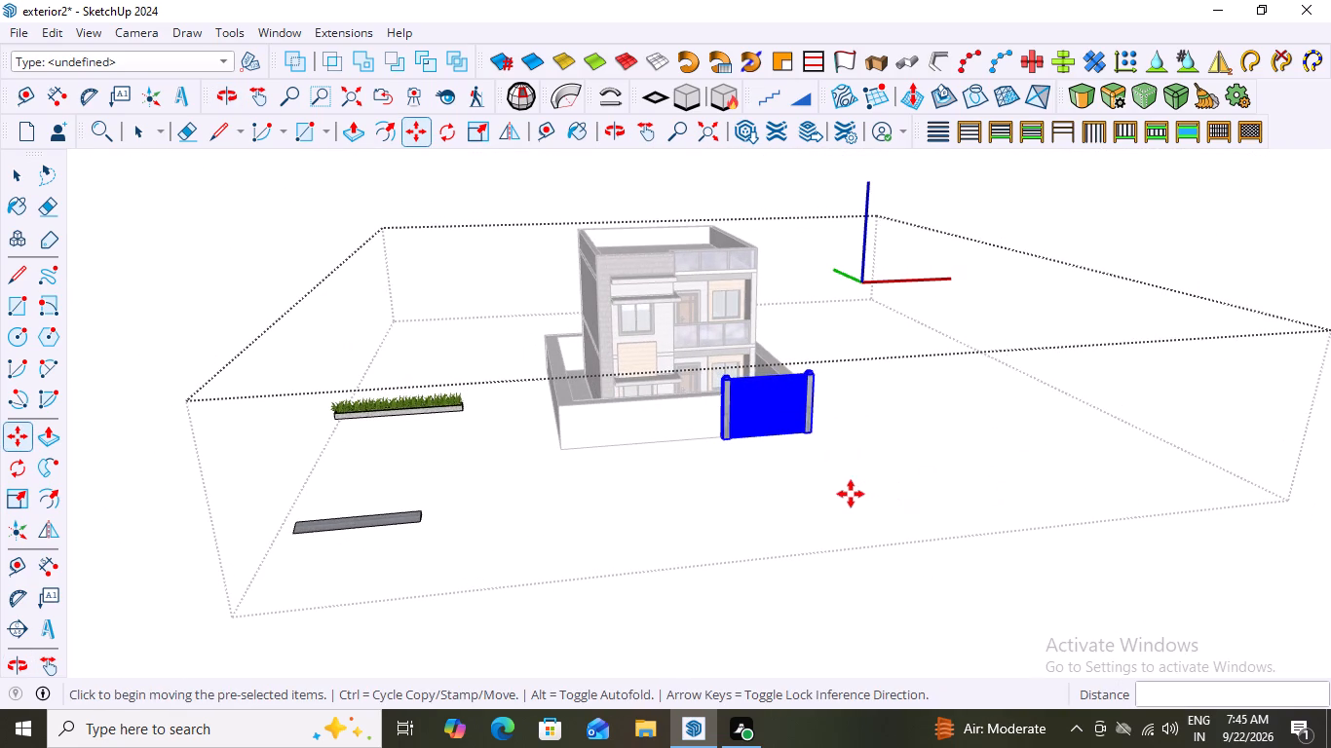
Deselect the gate parts and close the gate group to return to the whole model.
{"action": "key", "text": "space"}
{"action": "left_click", "coordinate": [736, 505]}
{"action": "scroll", "coordinate": [724, 507], "scroll_direction": "down", "scroll_amount": 6}
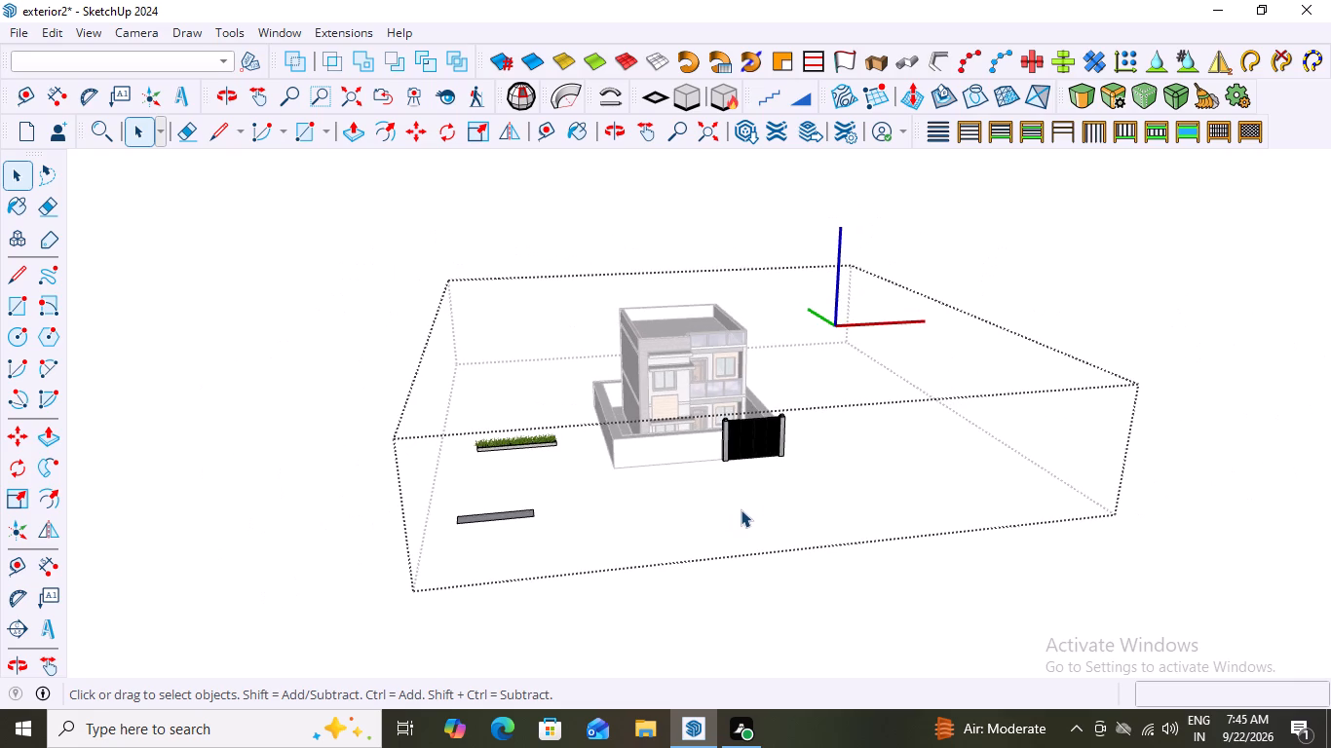
{"action": "left_click", "coordinate": [1007, 193]}
Examine how the gate and its pillars sit against the compound wall from the front, above and the side.
{"action": "middle_click_drag", "start_coordinate": [772, 472], "coordinate": [677, 343]}
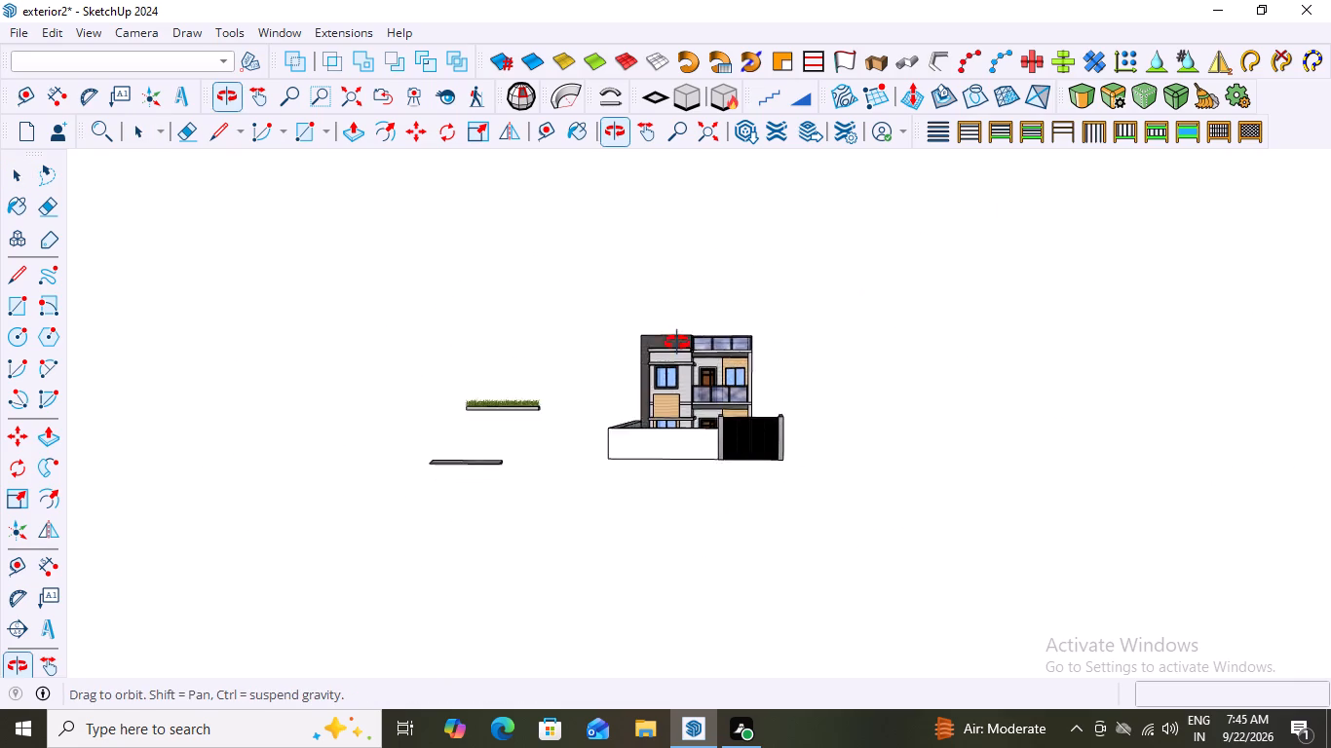
{"action": "middle_click_drag", "start_coordinate": [677, 343], "coordinate": [676, 343]}
{"action": "scroll", "coordinate": [742, 439], "scroll_direction": "up", "scroll_amount": 16}
{"action": "scroll", "coordinate": [742, 447], "scroll_direction": "down", "scroll_amount": 1}
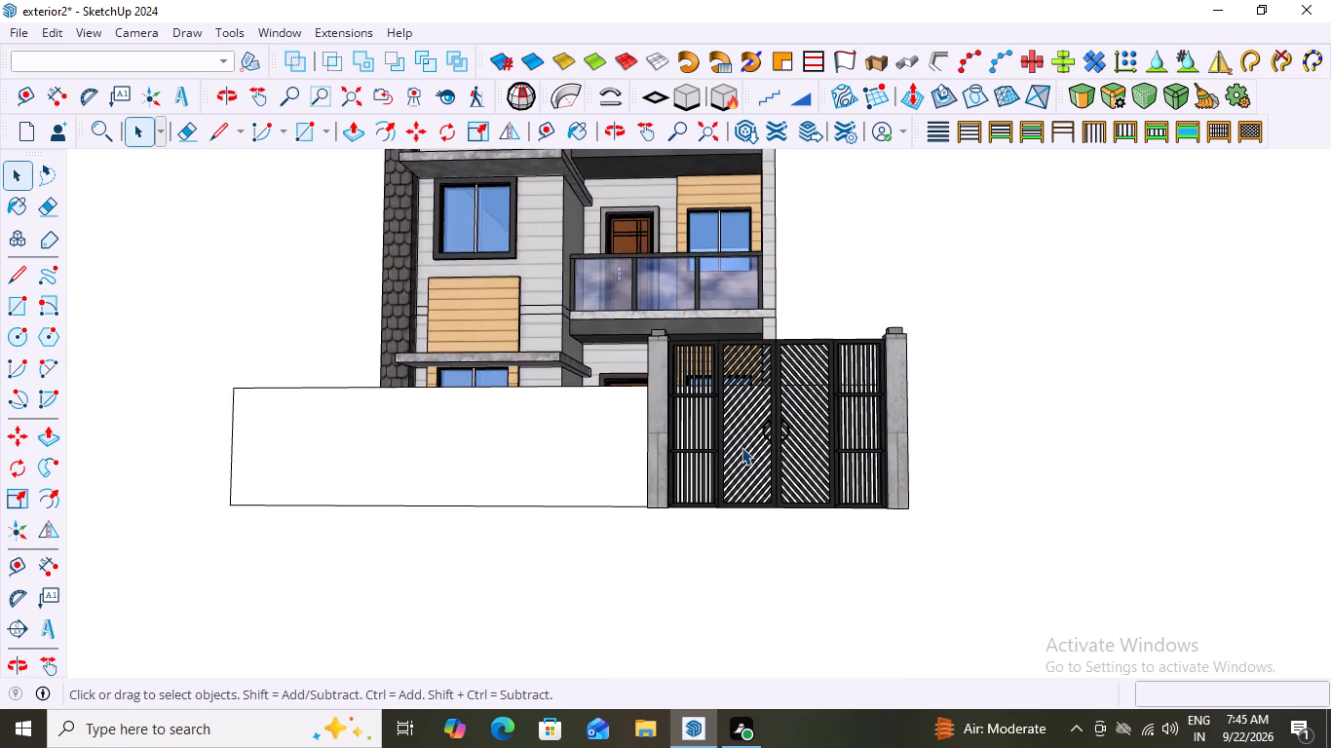
{"action": "scroll", "coordinate": [742, 447], "scroll_direction": "down", "scroll_amount": 9}
{"action": "middle_click_drag", "start_coordinate": [742, 447], "coordinate": [742, 523]}
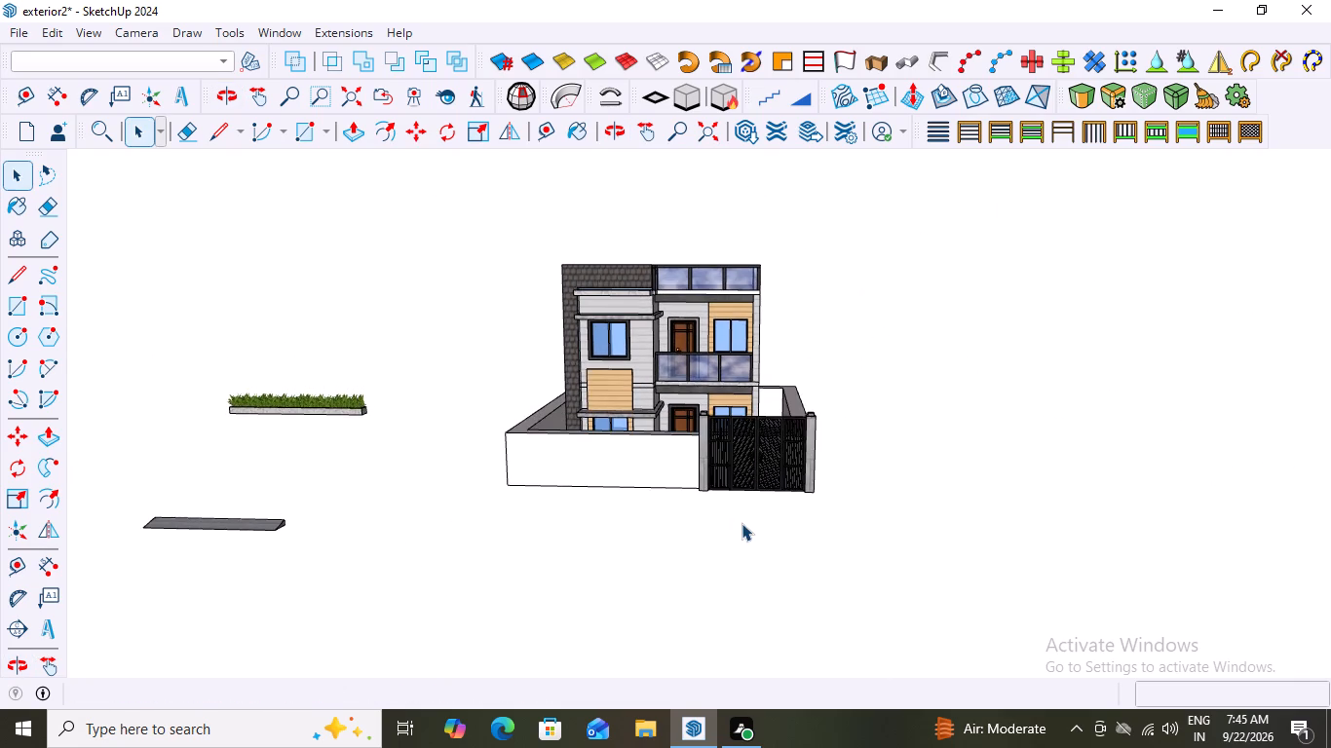
{"action": "scroll", "coordinate": [766, 430], "scroll_direction": "up", "scroll_amount": 9}
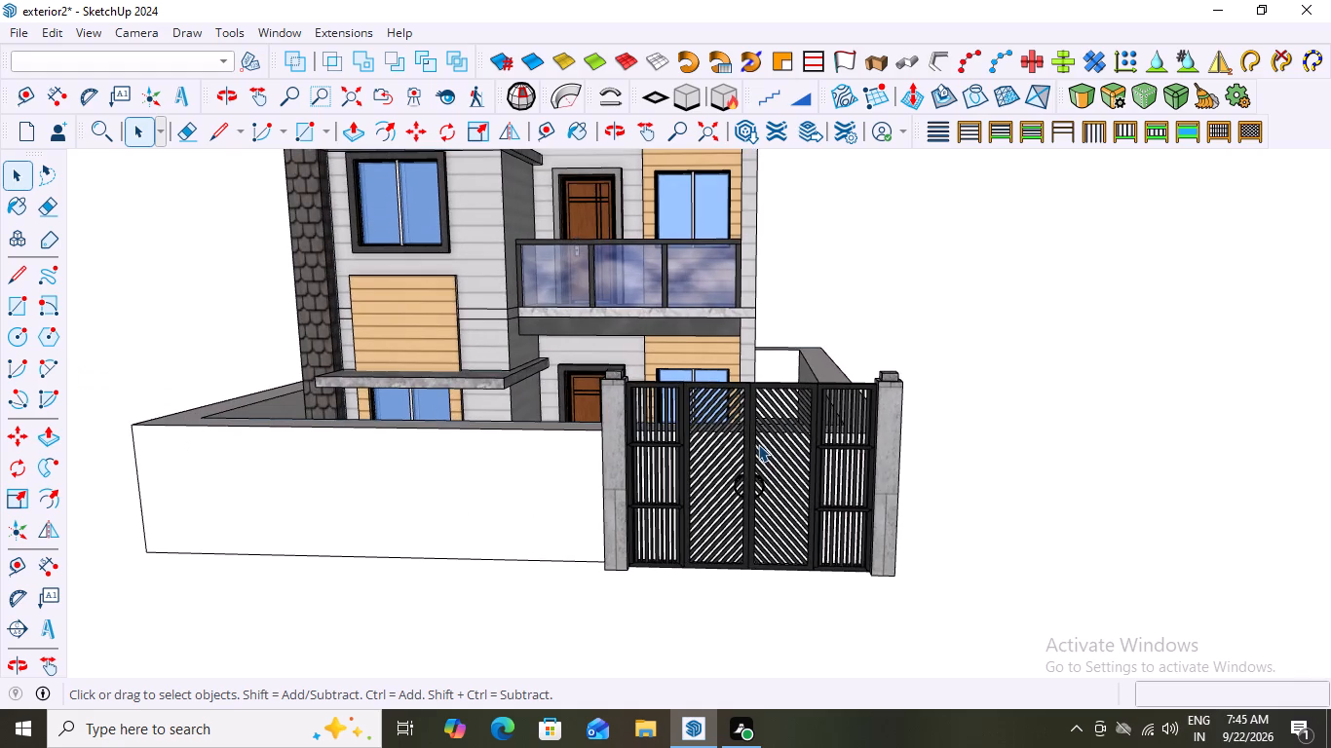
{"action": "middle_click_drag", "start_coordinate": [745, 414], "coordinate": [756, 563]}
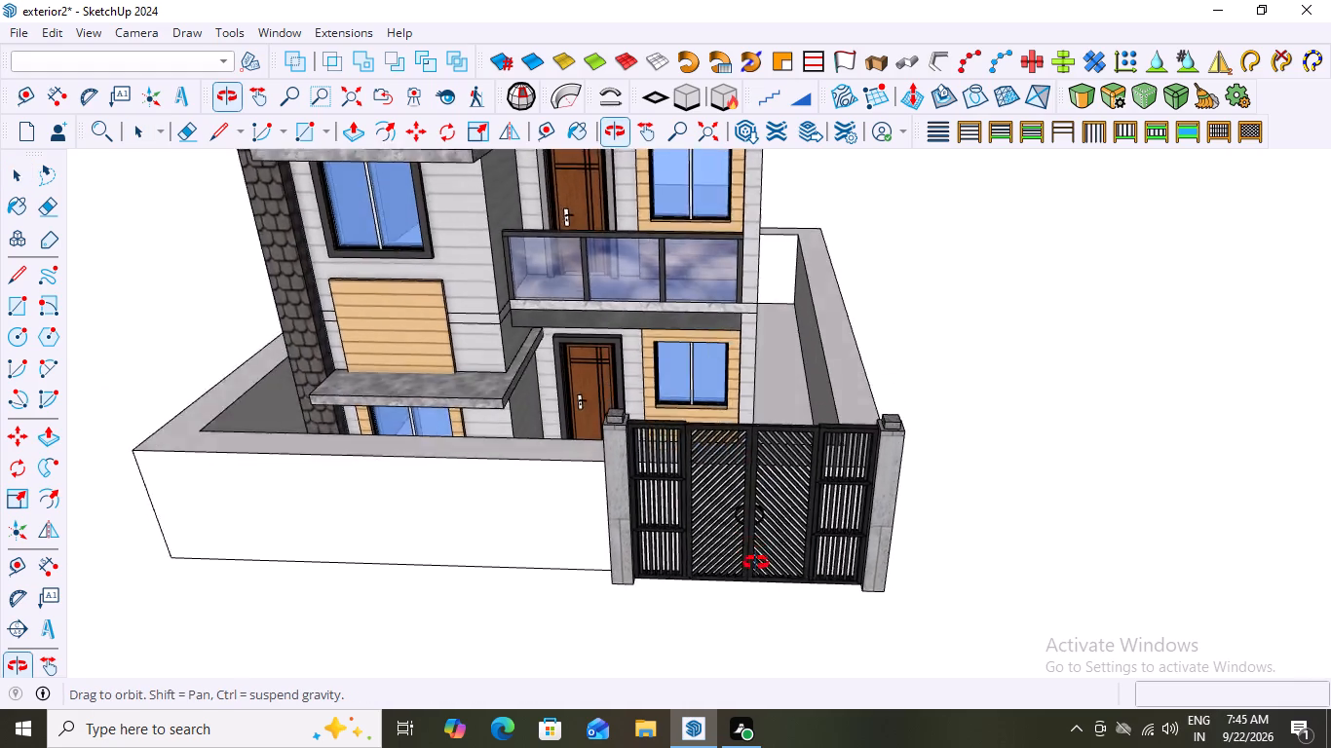
{"action": "middle_click_drag", "start_coordinate": [756, 563], "coordinate": [1015, 592]}
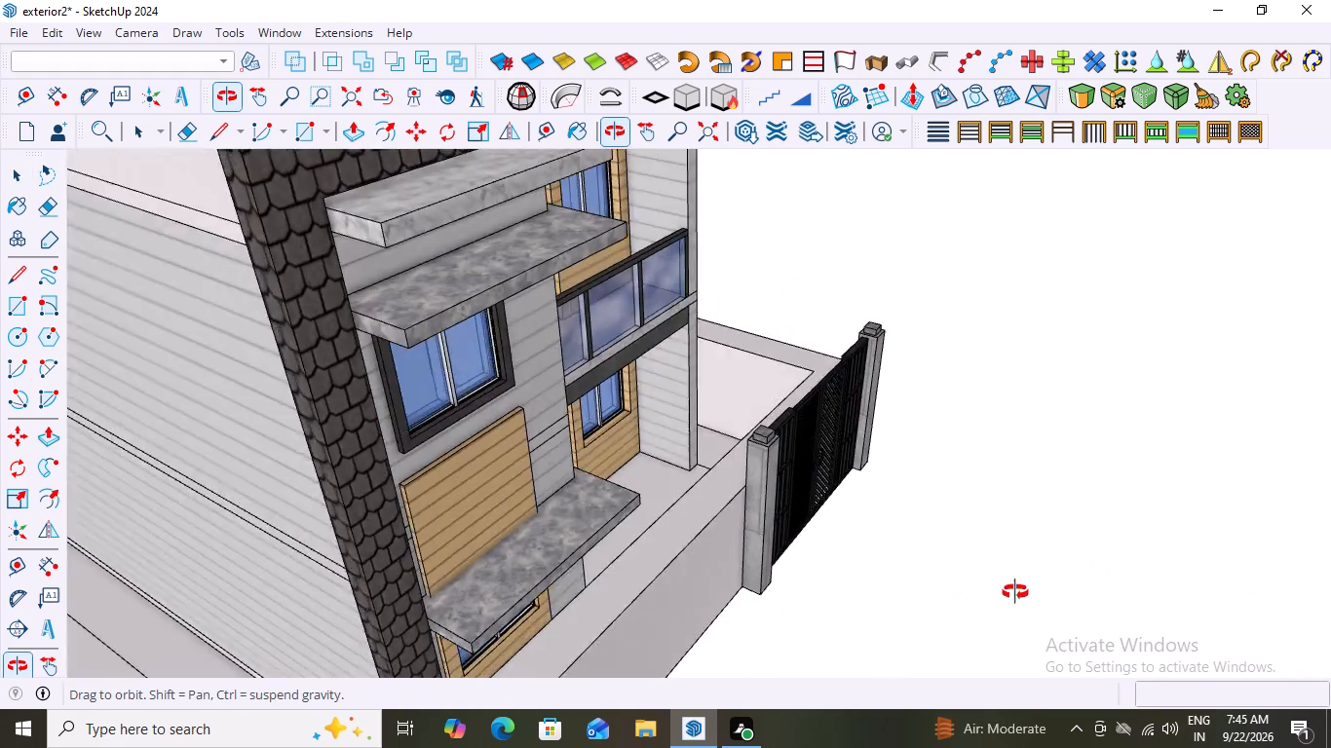
{"action": "middle_click_drag", "start_coordinate": [1015, 592], "coordinate": [696, 727]}
{"action": "middle_click_drag", "start_coordinate": [919, 534], "coordinate": [556, 532]}
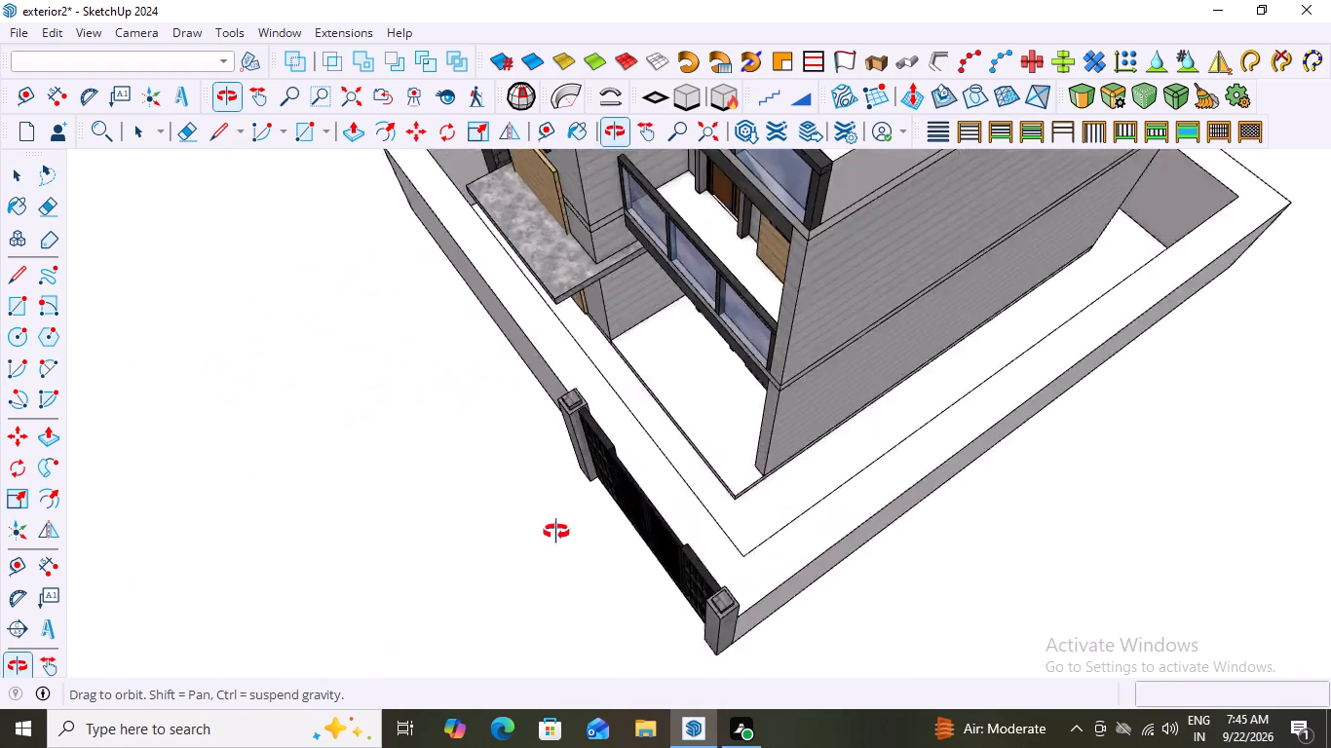
{"action": "middle_click_drag", "start_coordinate": [556, 532], "coordinate": [308, 420]}
{"action": "scroll", "coordinate": [645, 493], "scroll_direction": "up", "scroll_amount": 1}
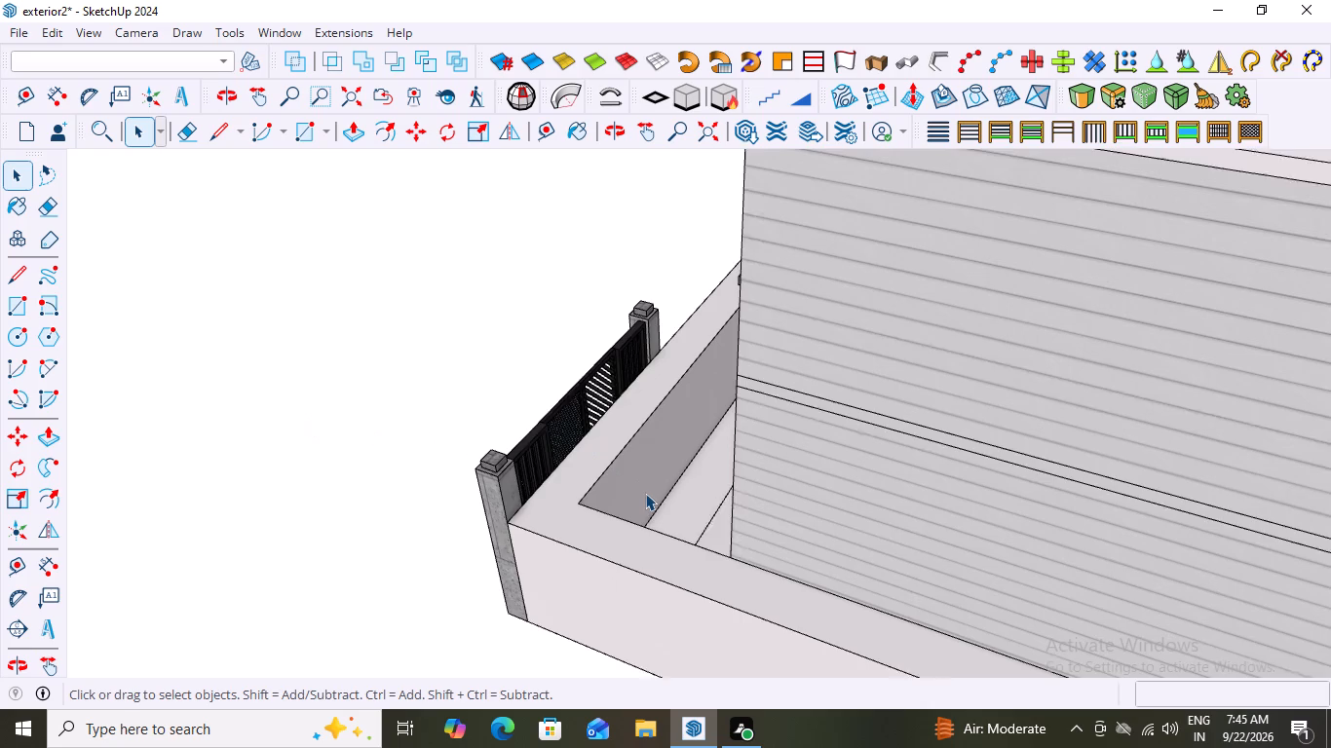
{"action": "scroll", "coordinate": [645, 493], "scroll_direction": "up", "scroll_amount": 1}
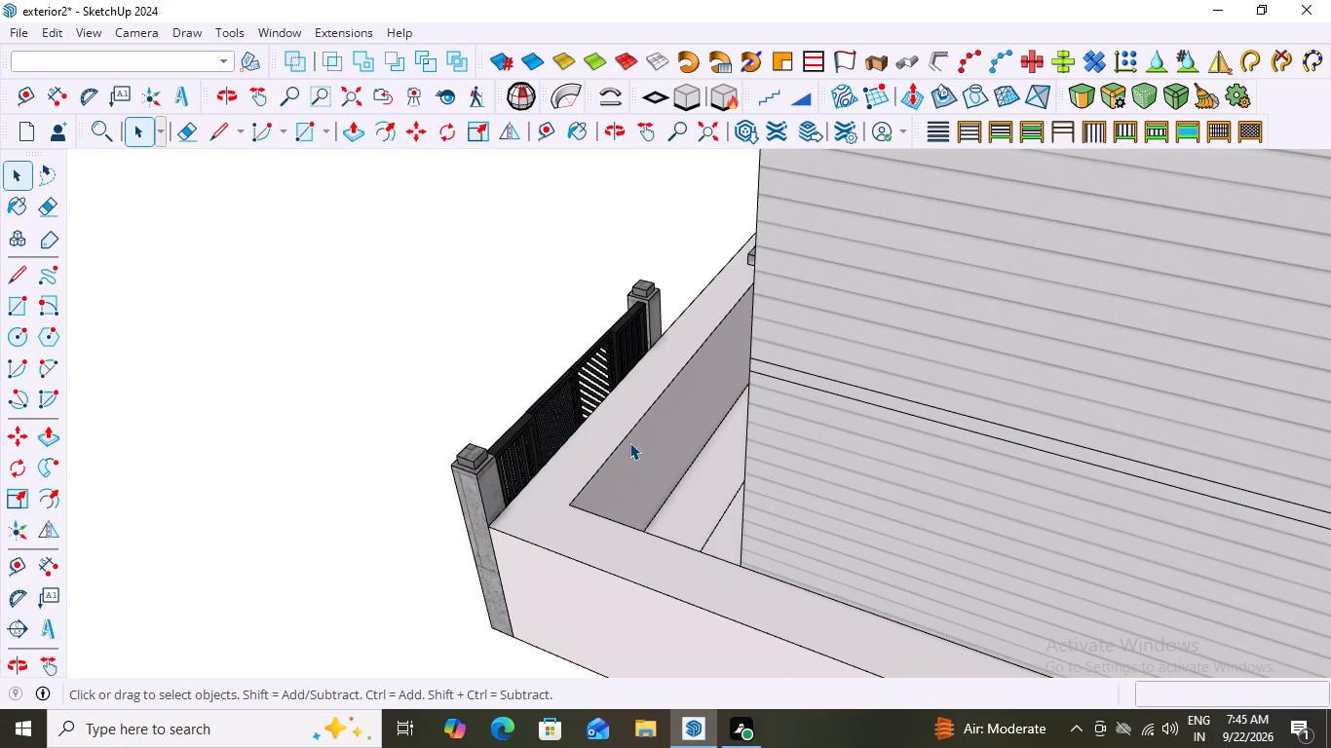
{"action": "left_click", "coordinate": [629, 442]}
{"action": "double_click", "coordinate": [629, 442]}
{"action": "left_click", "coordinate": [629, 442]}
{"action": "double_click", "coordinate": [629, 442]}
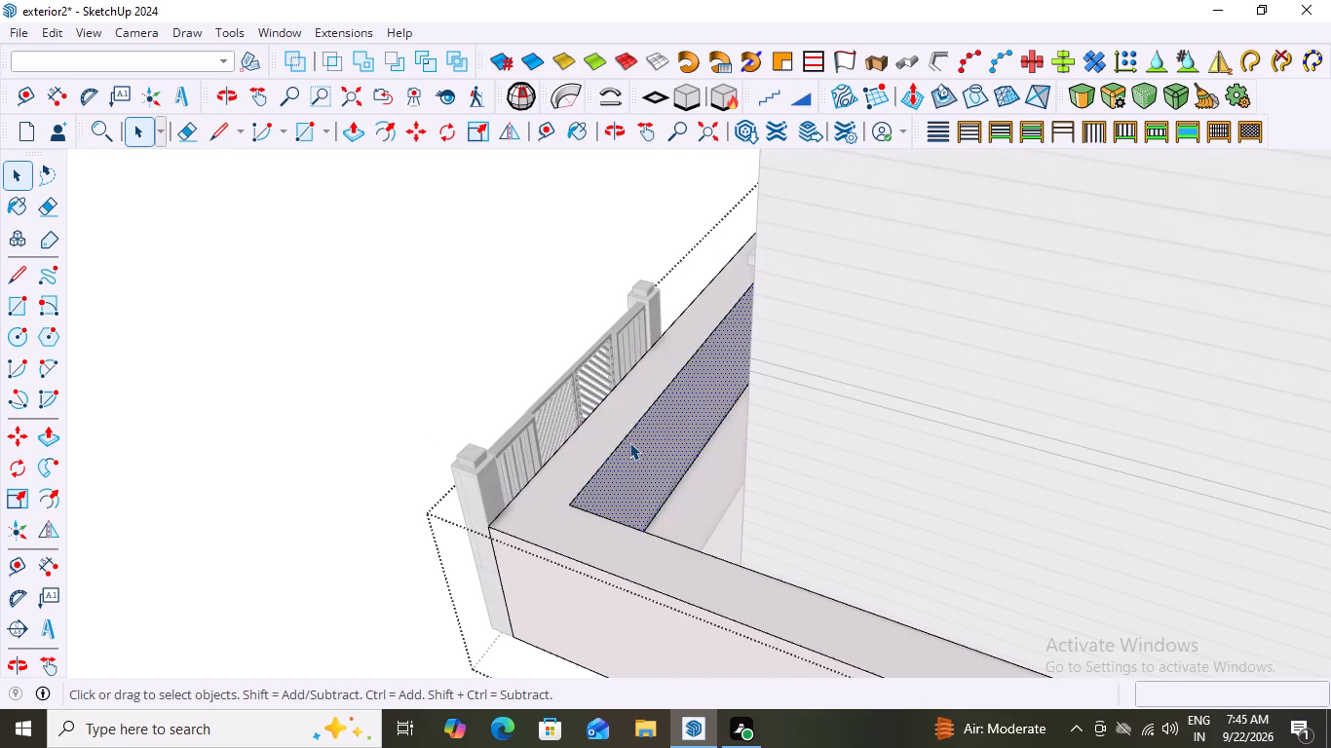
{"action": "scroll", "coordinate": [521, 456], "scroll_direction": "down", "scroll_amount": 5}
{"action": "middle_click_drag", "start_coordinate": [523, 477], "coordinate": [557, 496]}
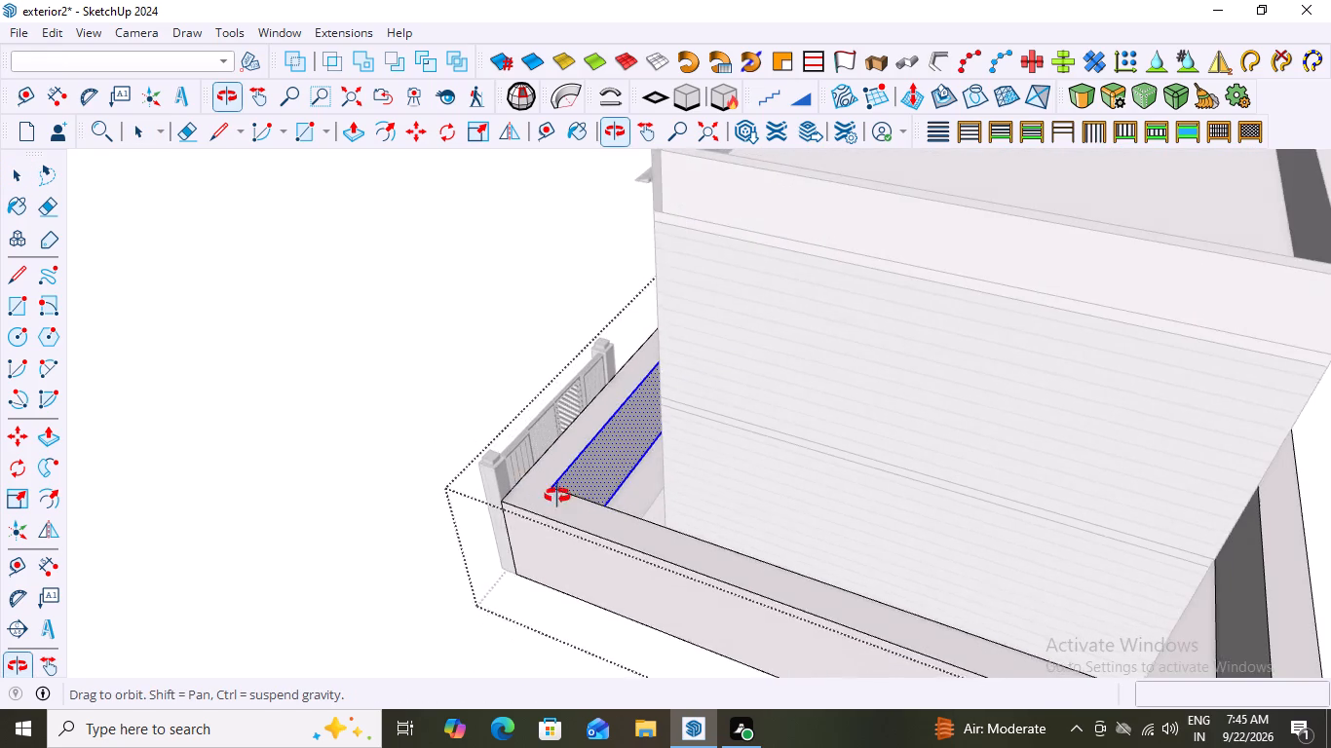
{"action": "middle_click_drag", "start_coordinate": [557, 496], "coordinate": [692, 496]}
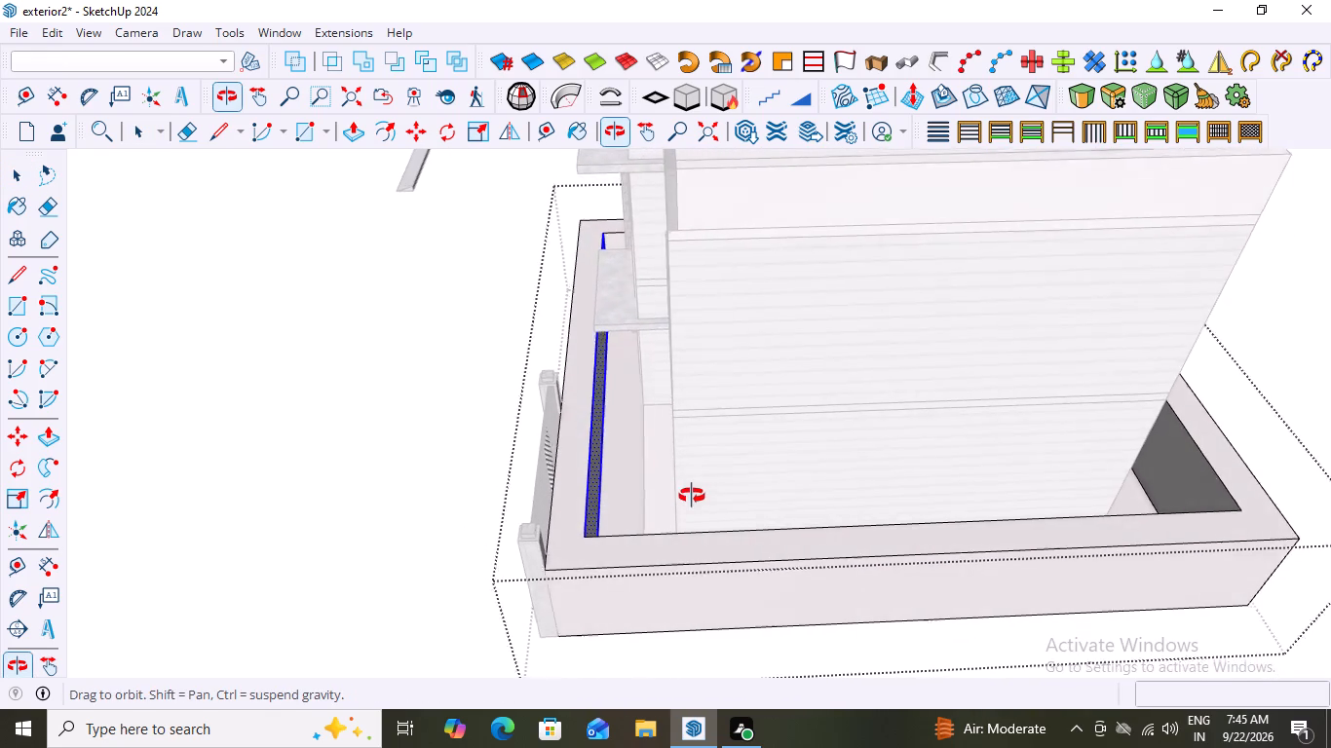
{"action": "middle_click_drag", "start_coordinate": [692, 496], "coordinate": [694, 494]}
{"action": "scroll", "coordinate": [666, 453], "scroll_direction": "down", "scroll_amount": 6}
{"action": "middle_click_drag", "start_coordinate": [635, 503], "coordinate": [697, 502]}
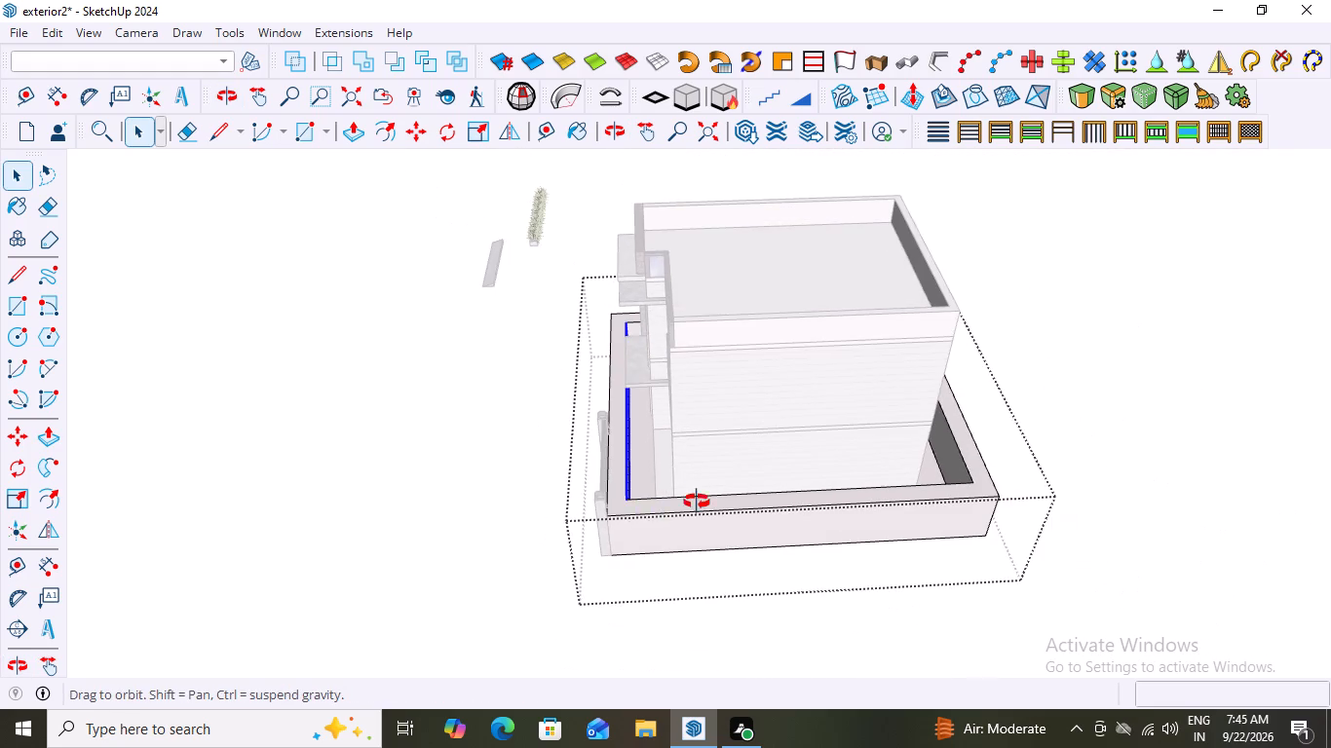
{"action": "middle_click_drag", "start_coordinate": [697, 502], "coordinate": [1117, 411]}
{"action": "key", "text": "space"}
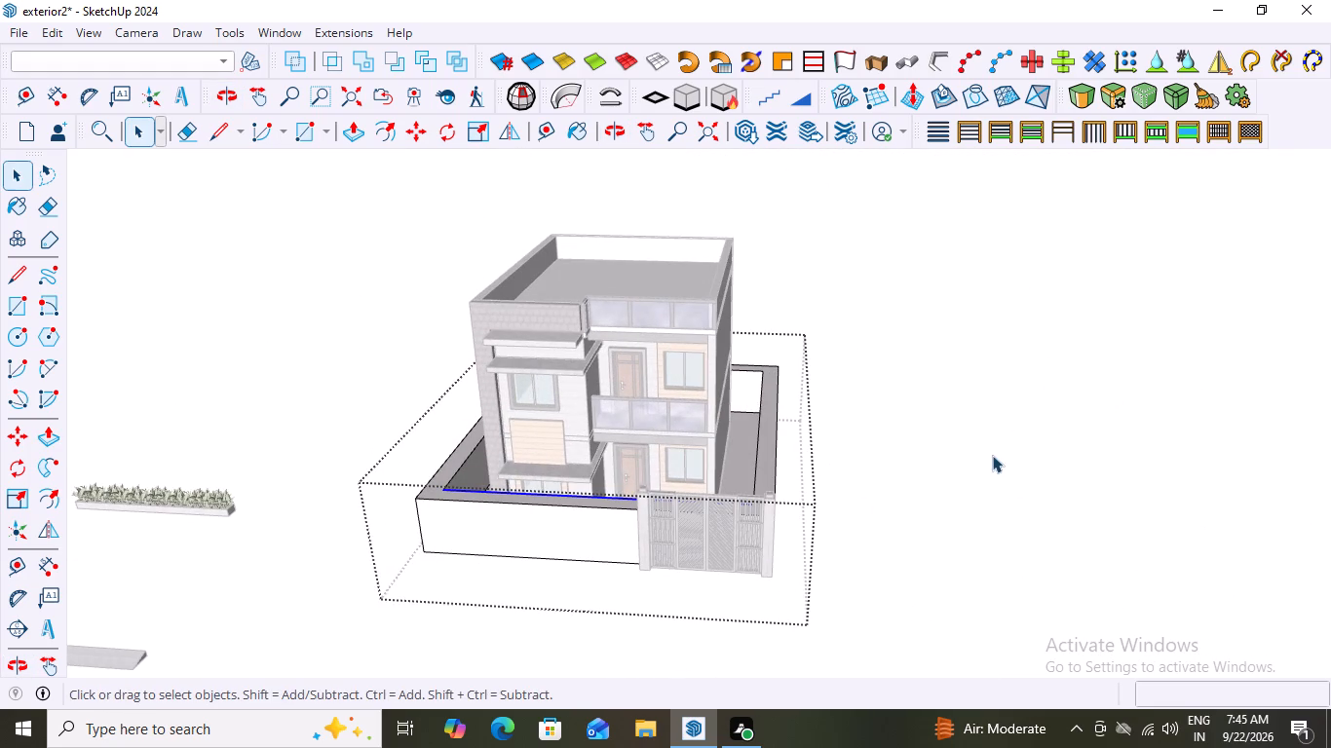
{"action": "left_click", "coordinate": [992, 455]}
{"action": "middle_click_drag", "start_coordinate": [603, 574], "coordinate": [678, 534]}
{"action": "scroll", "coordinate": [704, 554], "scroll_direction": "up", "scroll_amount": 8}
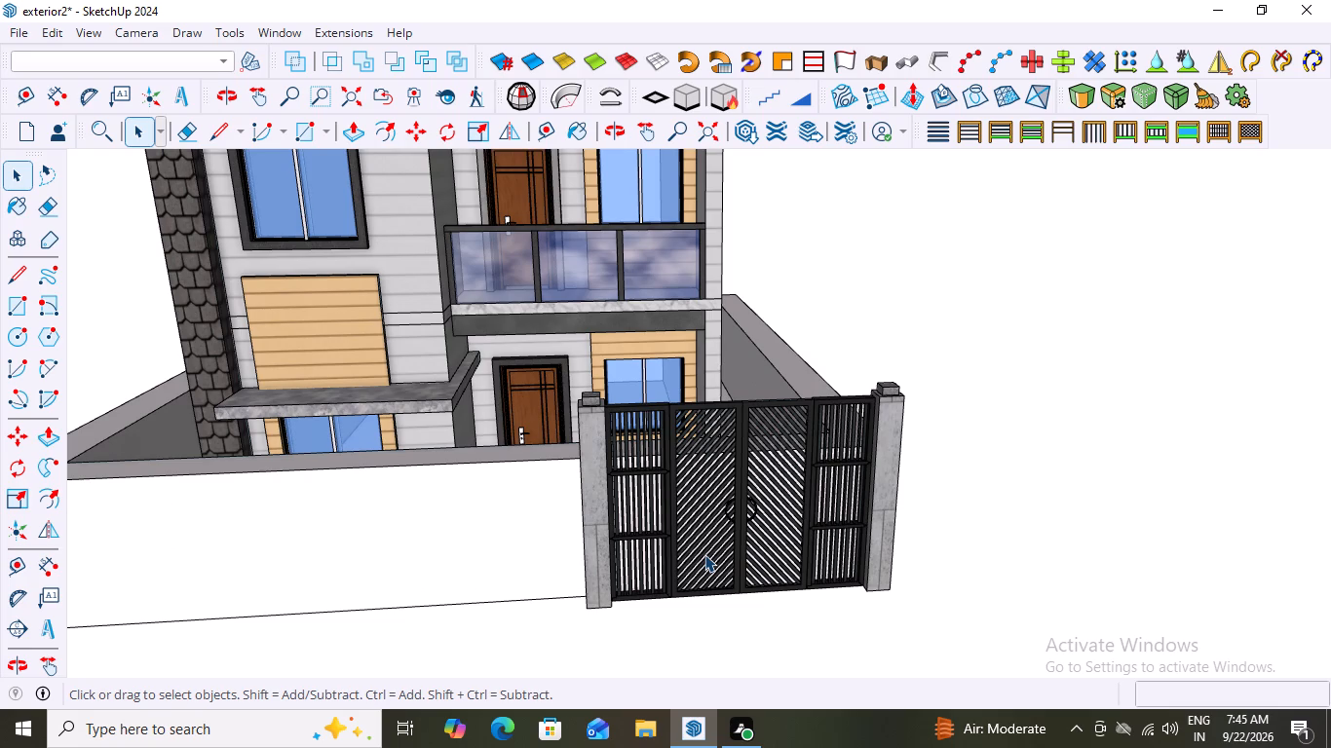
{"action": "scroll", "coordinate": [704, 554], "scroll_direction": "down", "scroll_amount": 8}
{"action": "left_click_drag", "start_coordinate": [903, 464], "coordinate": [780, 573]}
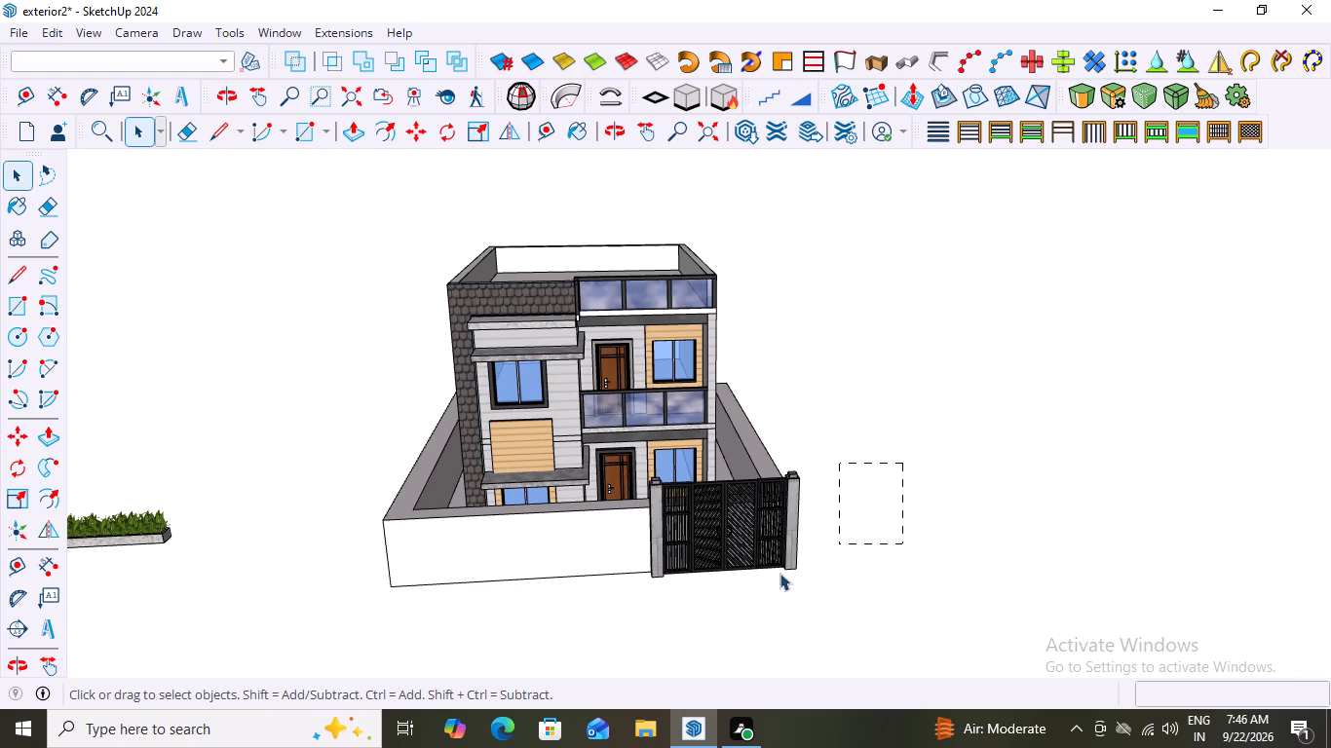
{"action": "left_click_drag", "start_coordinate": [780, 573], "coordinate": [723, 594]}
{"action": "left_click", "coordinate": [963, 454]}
Open the gate group and move its doors, both pillars and caps about 28' 11" sideways, clear of the compound wall's front-right corner.
{"action": "left_click", "coordinate": [703, 542]}
{"action": "double_click", "coordinate": [691, 526]}
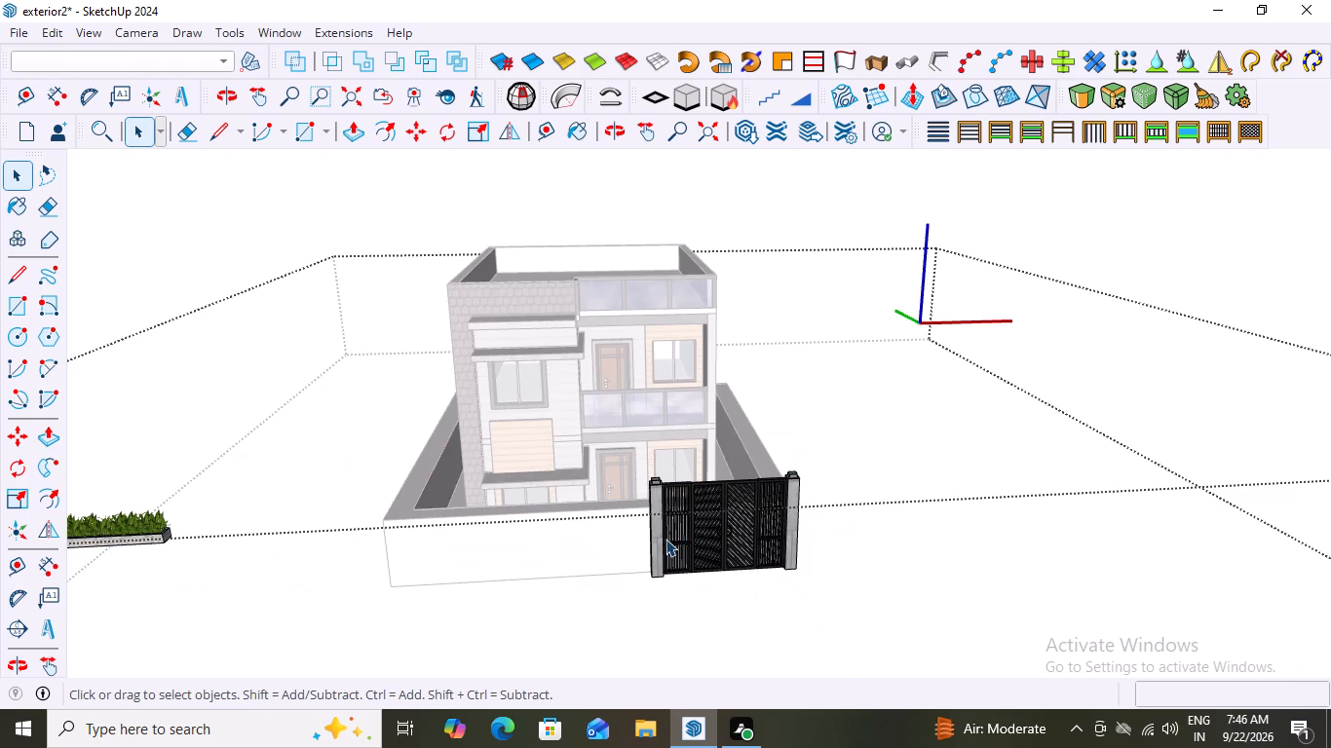
{"action": "scroll", "coordinate": [665, 539], "scroll_direction": "up", "scroll_amount": 2}
{"action": "left_click", "coordinate": [708, 524]}
{"action": "left_click", "coordinate": [656, 532]}
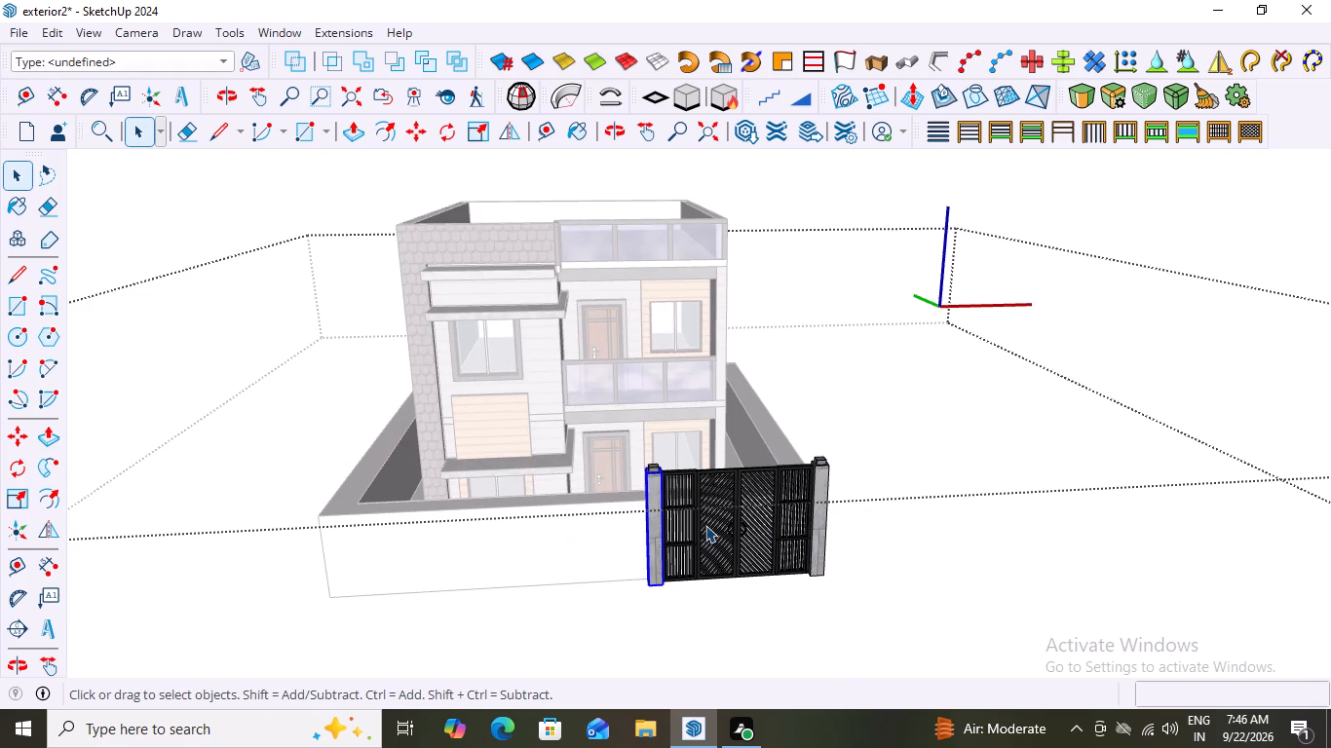
{"action": "left_click", "coordinate": [816, 524]}
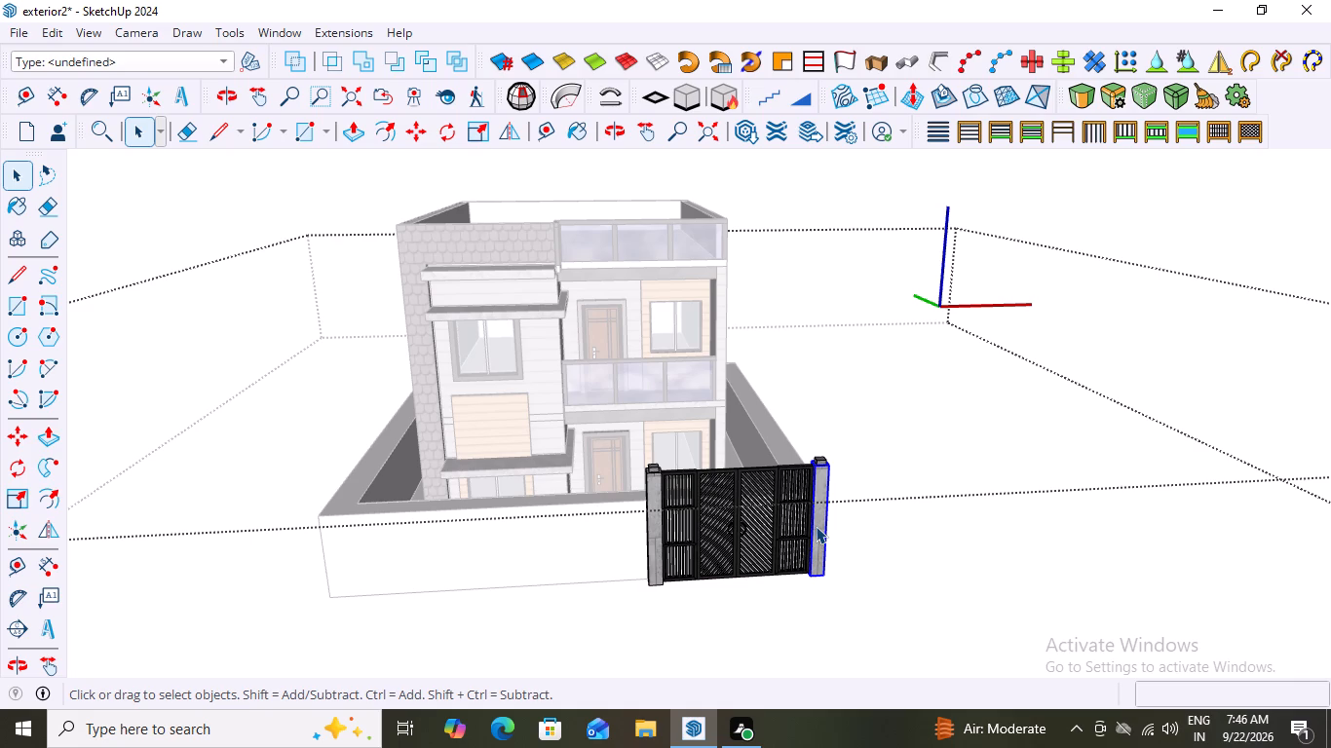
{"action": "left_click", "coordinate": [652, 523], "text": "shift"}
{"action": "left_click", "coordinate": [655, 464], "text": "shift"}
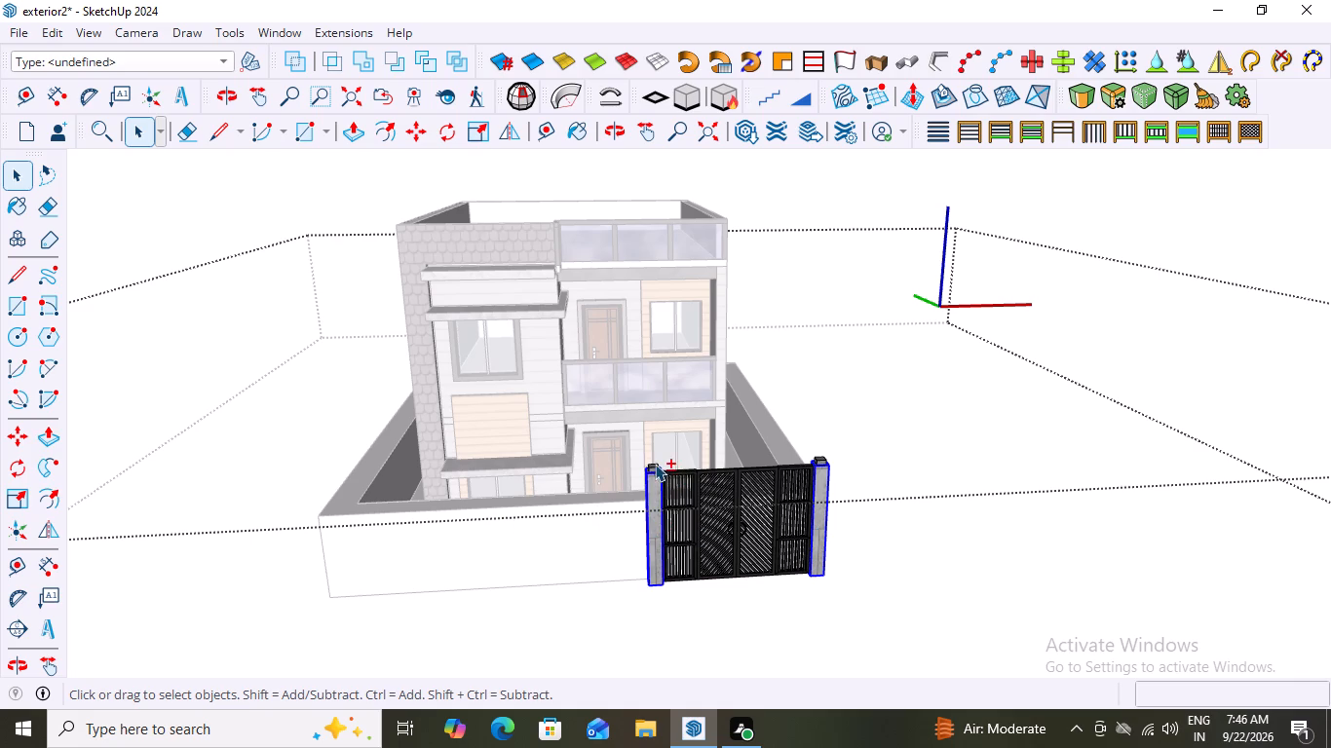
{"action": "left_click", "coordinate": [824, 460], "text": "shift"}
{"action": "left_click", "coordinate": [746, 499]}
{"action": "left_click", "coordinate": [649, 522], "text": "shift"}
{"action": "left_click", "coordinate": [653, 468], "text": "shift"}
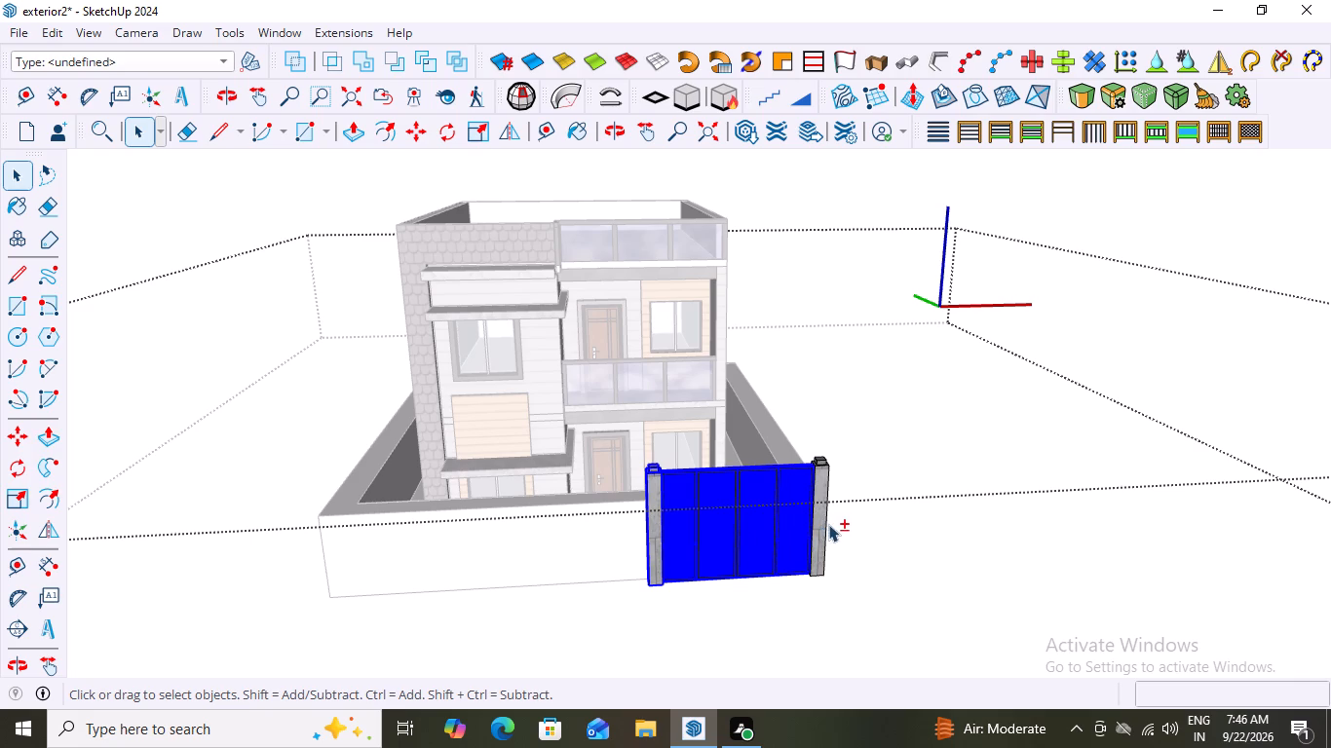
{"action": "left_click", "coordinate": [818, 517], "text": "shift"}
{"action": "left_click", "coordinate": [818, 461], "text": "shift"}
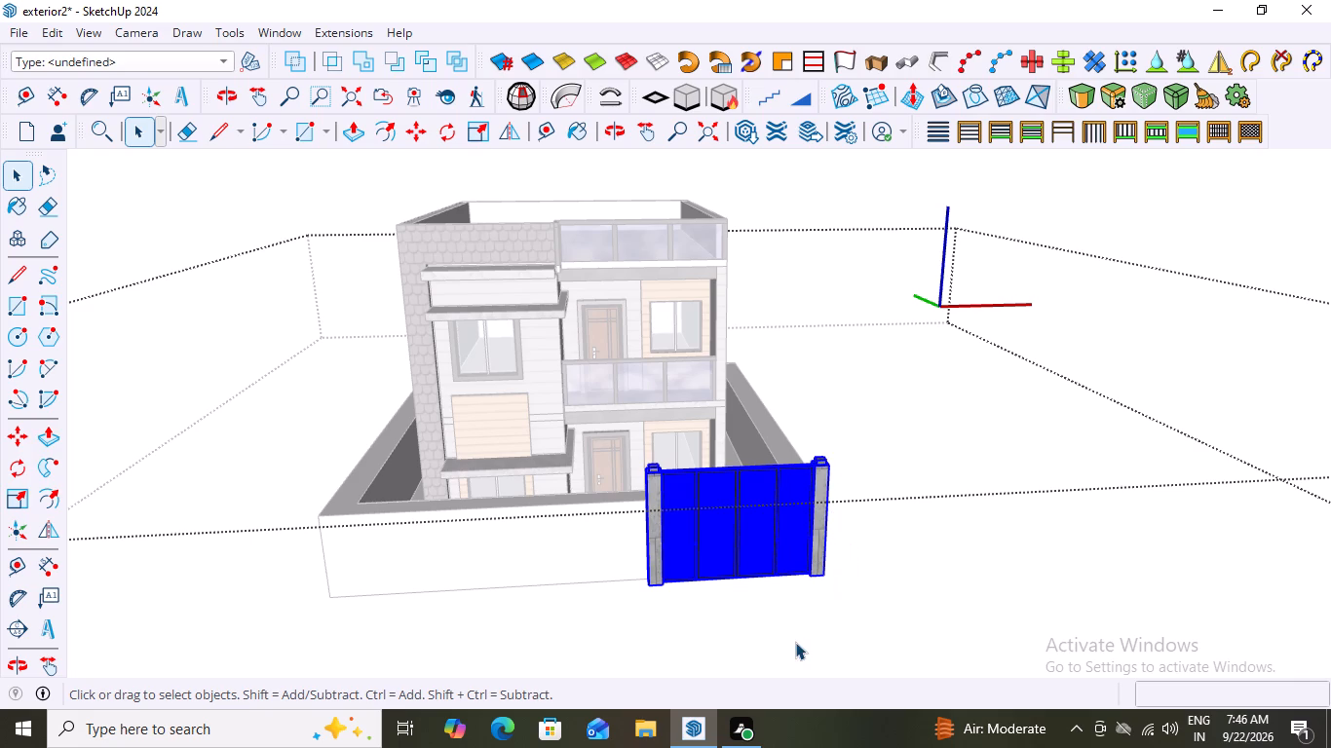
{"action": "key", "text": "m"}
{"action": "left_click", "coordinate": [826, 579]}
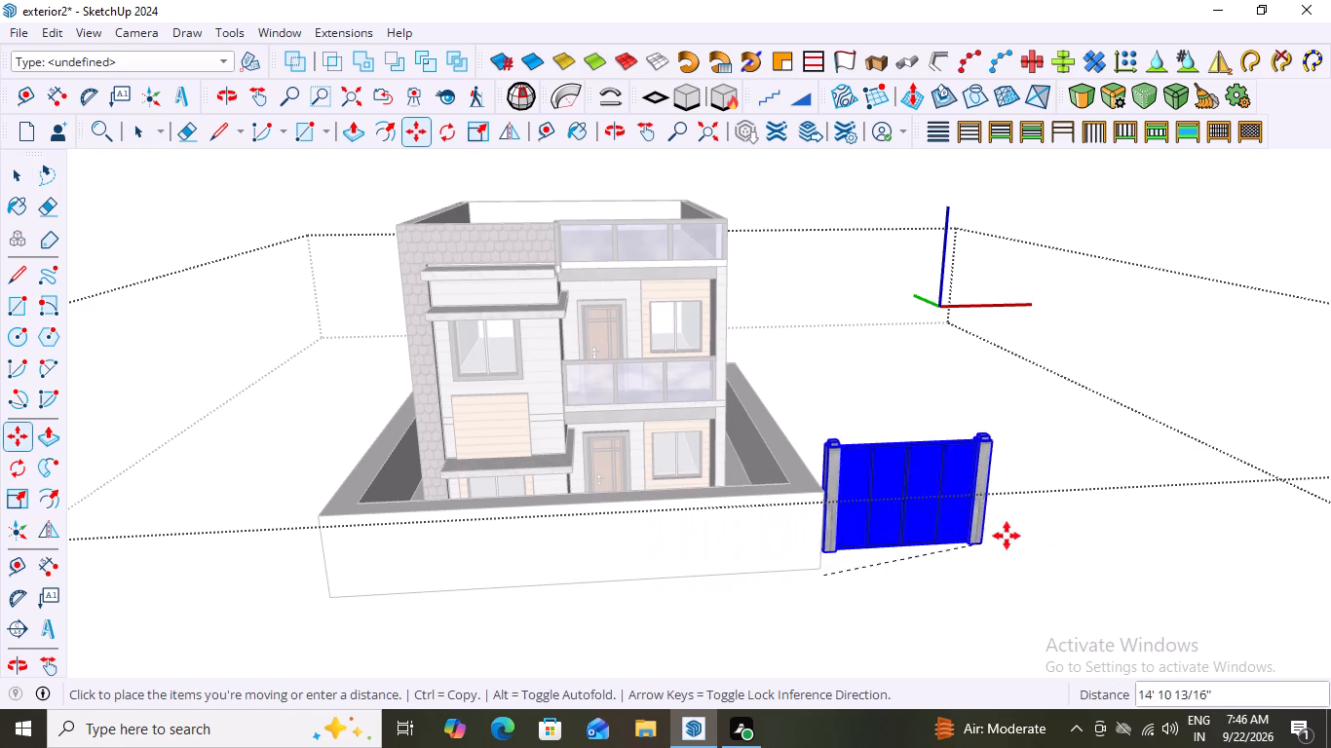
{"action": "left_click", "coordinate": [1118, 509]}
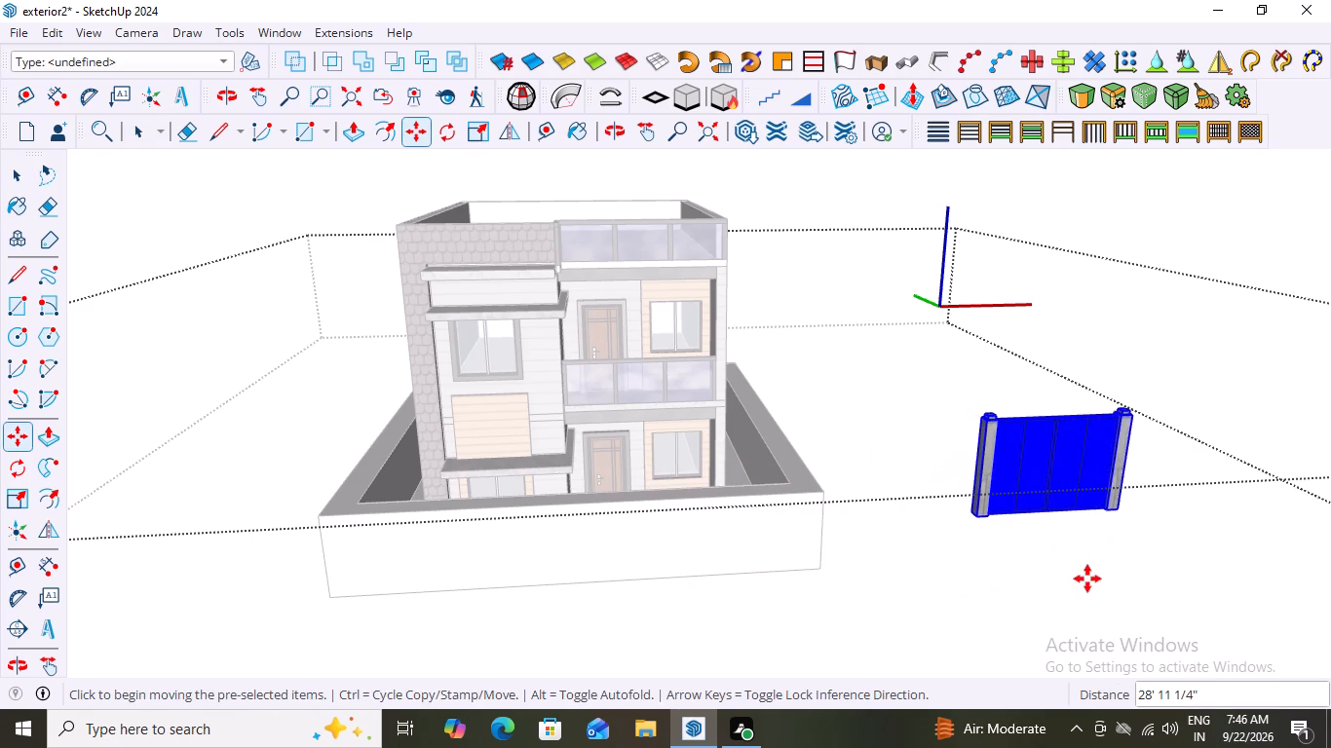
Close the gate group to return to the whole model.
{"action": "key", "text": "space"}
{"action": "double_click", "coordinate": [1041, 303]}
{"action": "double_click", "coordinate": [1076, 221]}
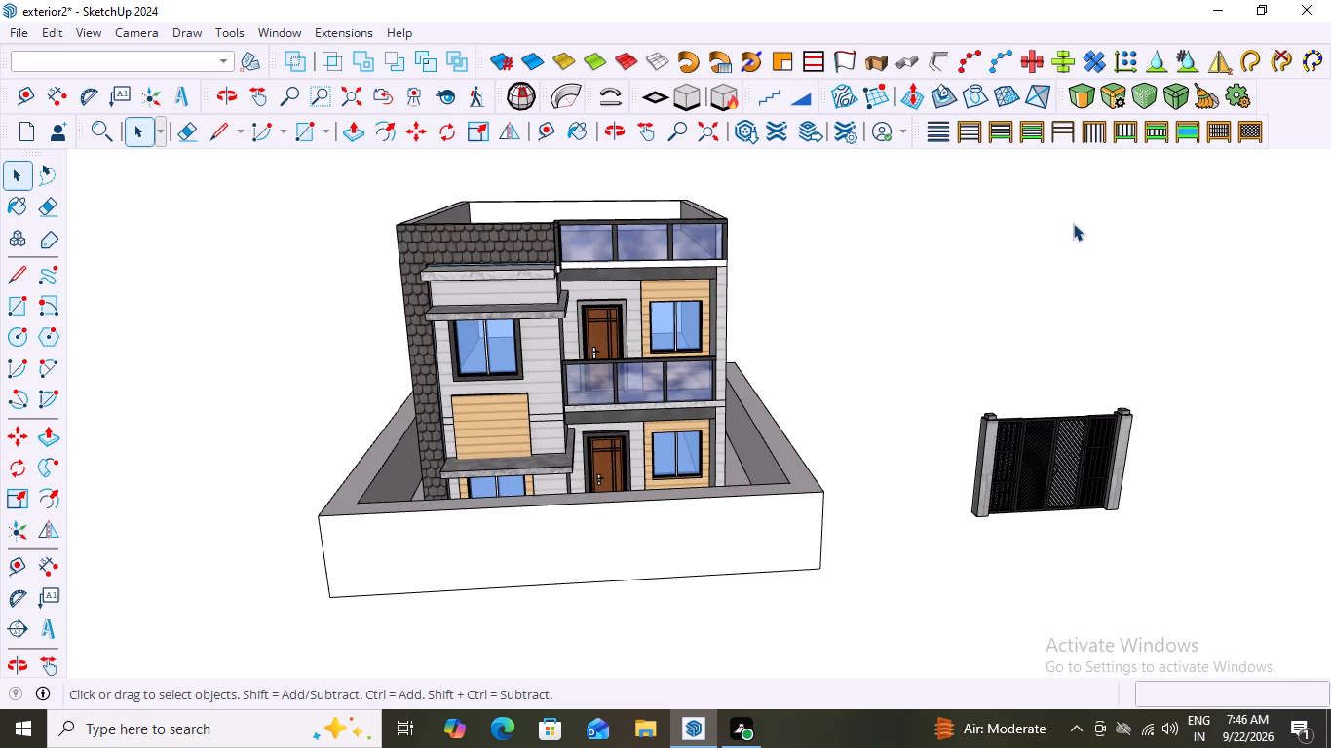
{"action": "middle_click_drag", "start_coordinate": [657, 577], "coordinate": [648, 611]}
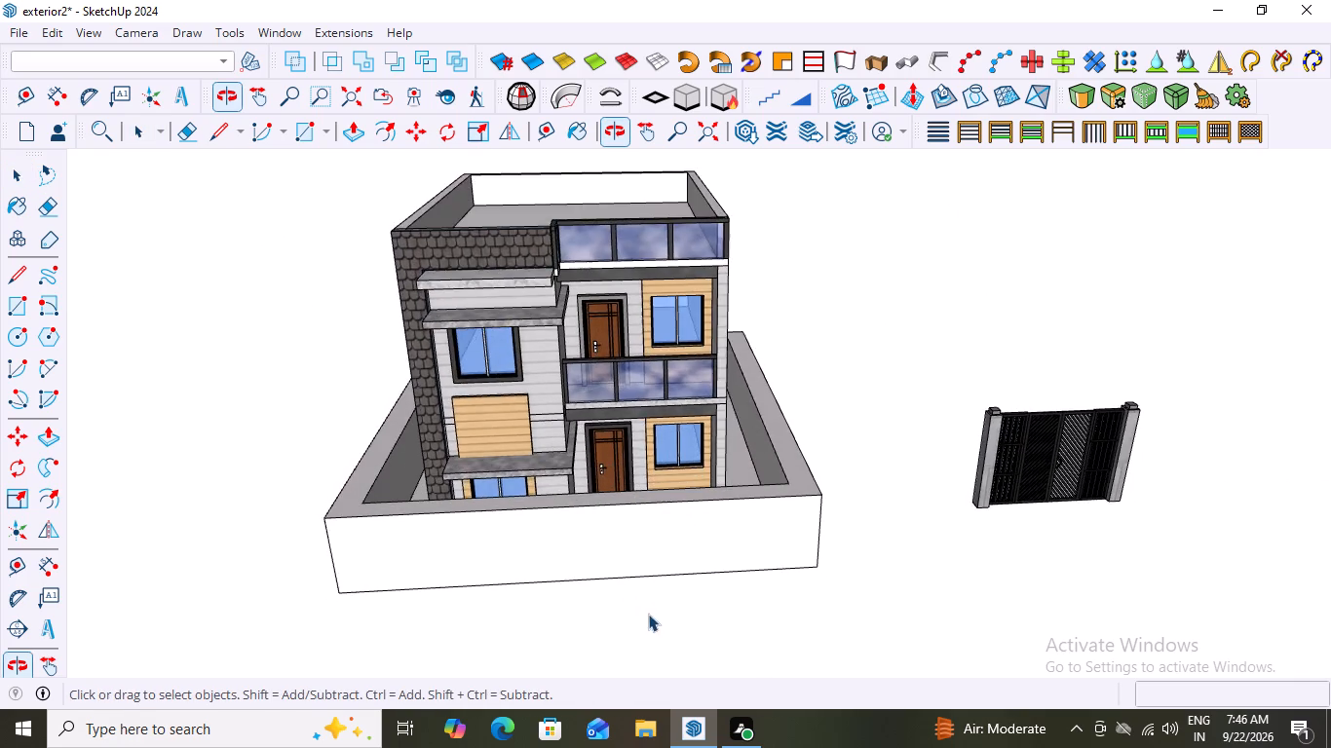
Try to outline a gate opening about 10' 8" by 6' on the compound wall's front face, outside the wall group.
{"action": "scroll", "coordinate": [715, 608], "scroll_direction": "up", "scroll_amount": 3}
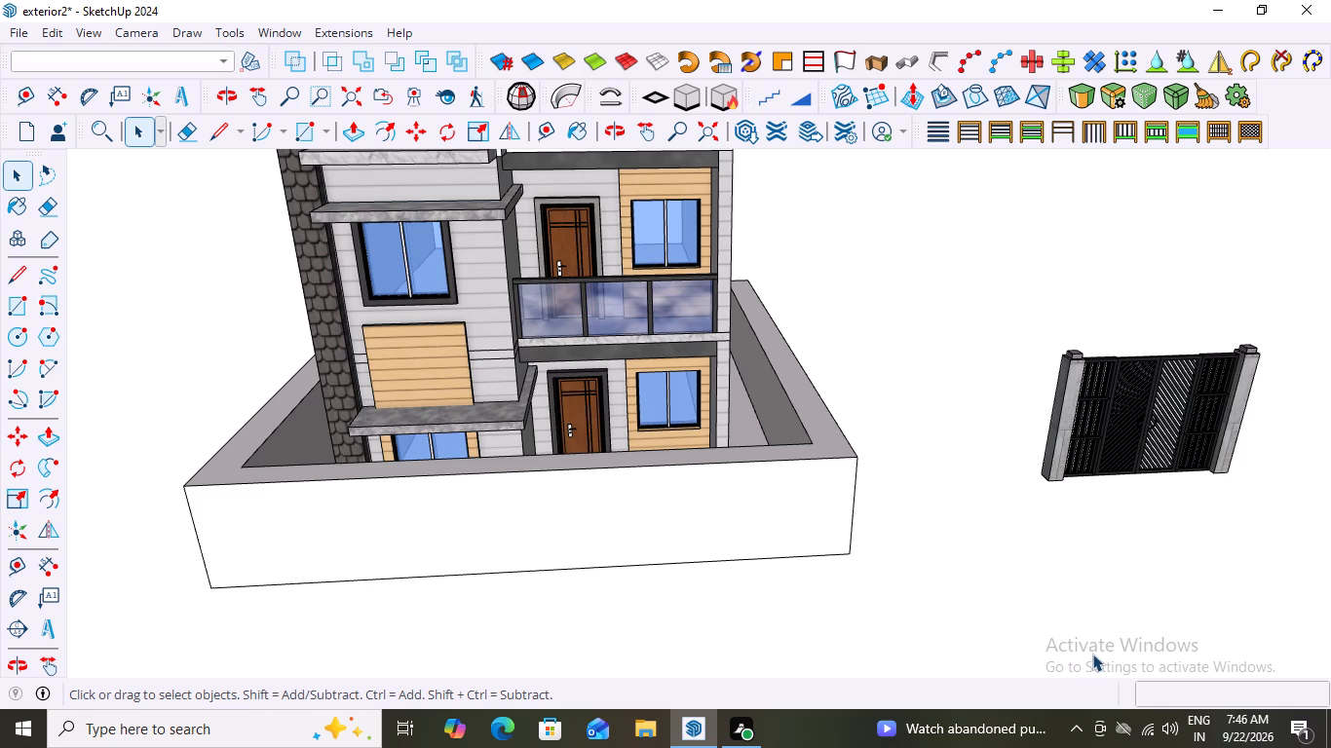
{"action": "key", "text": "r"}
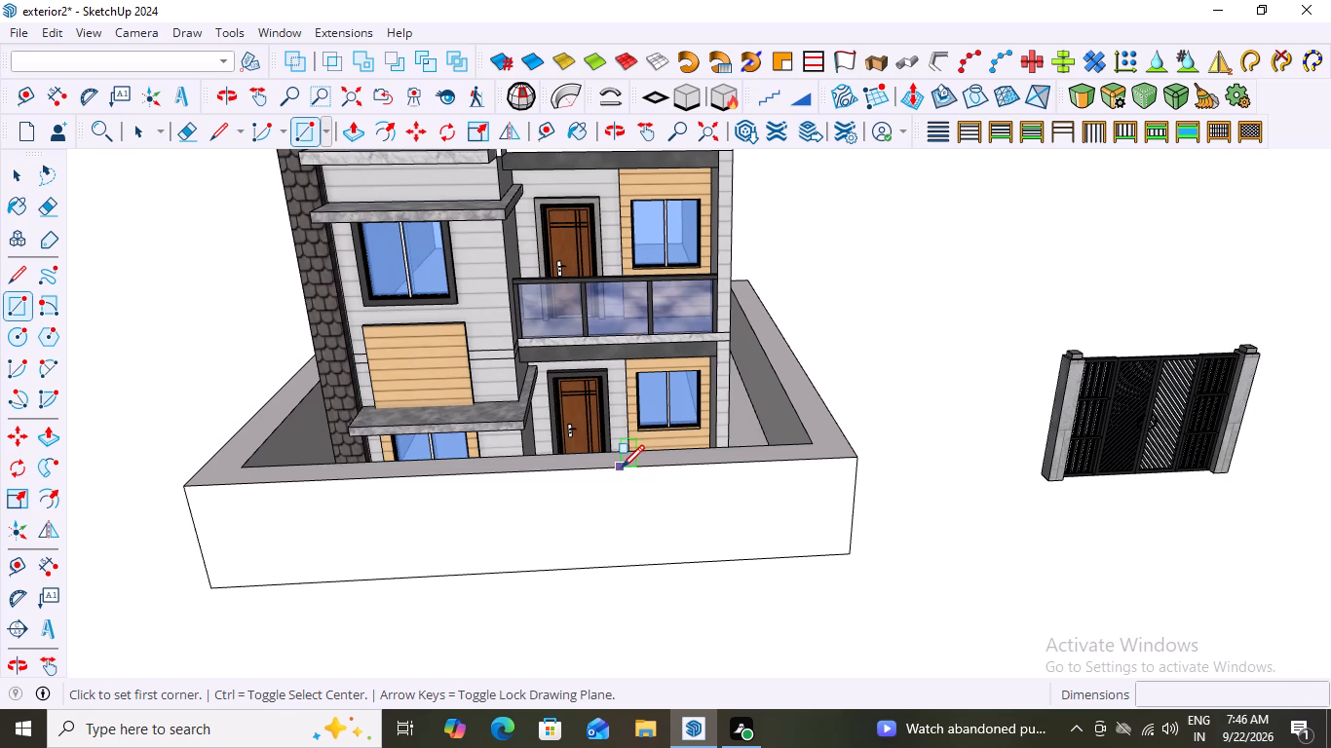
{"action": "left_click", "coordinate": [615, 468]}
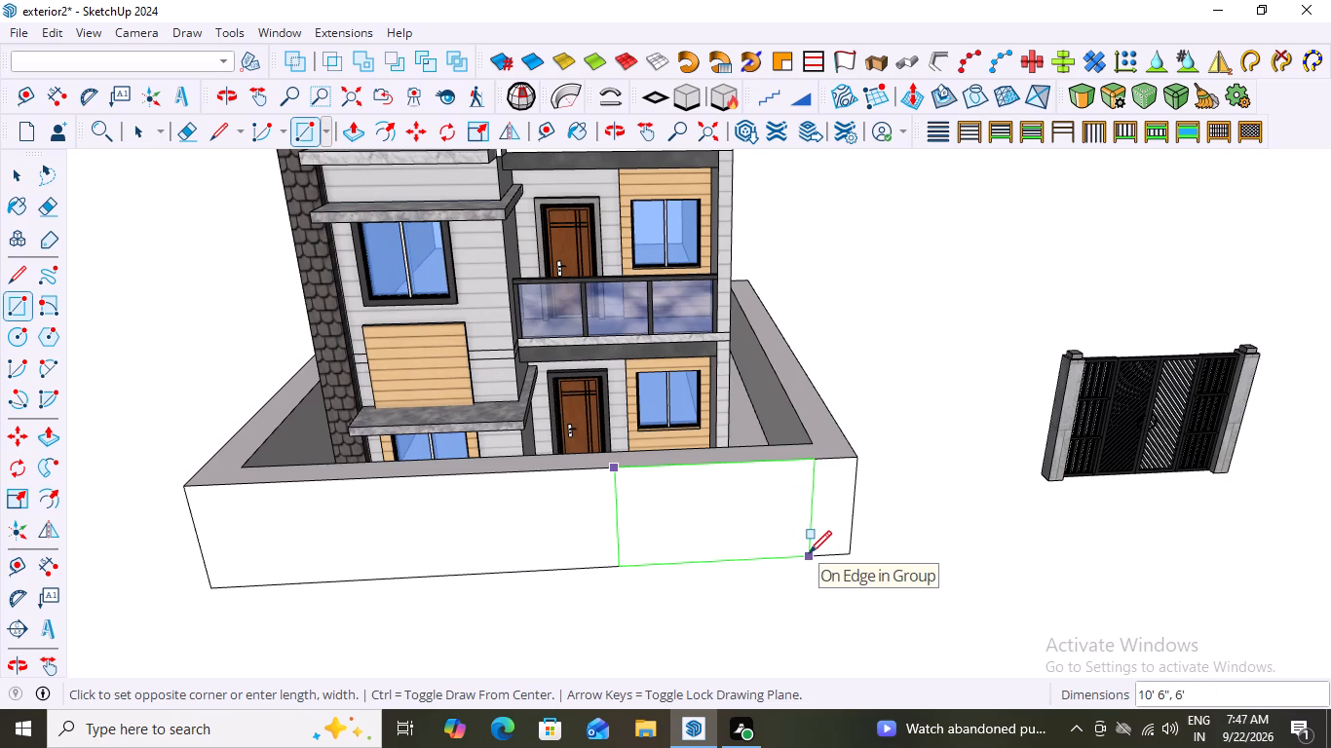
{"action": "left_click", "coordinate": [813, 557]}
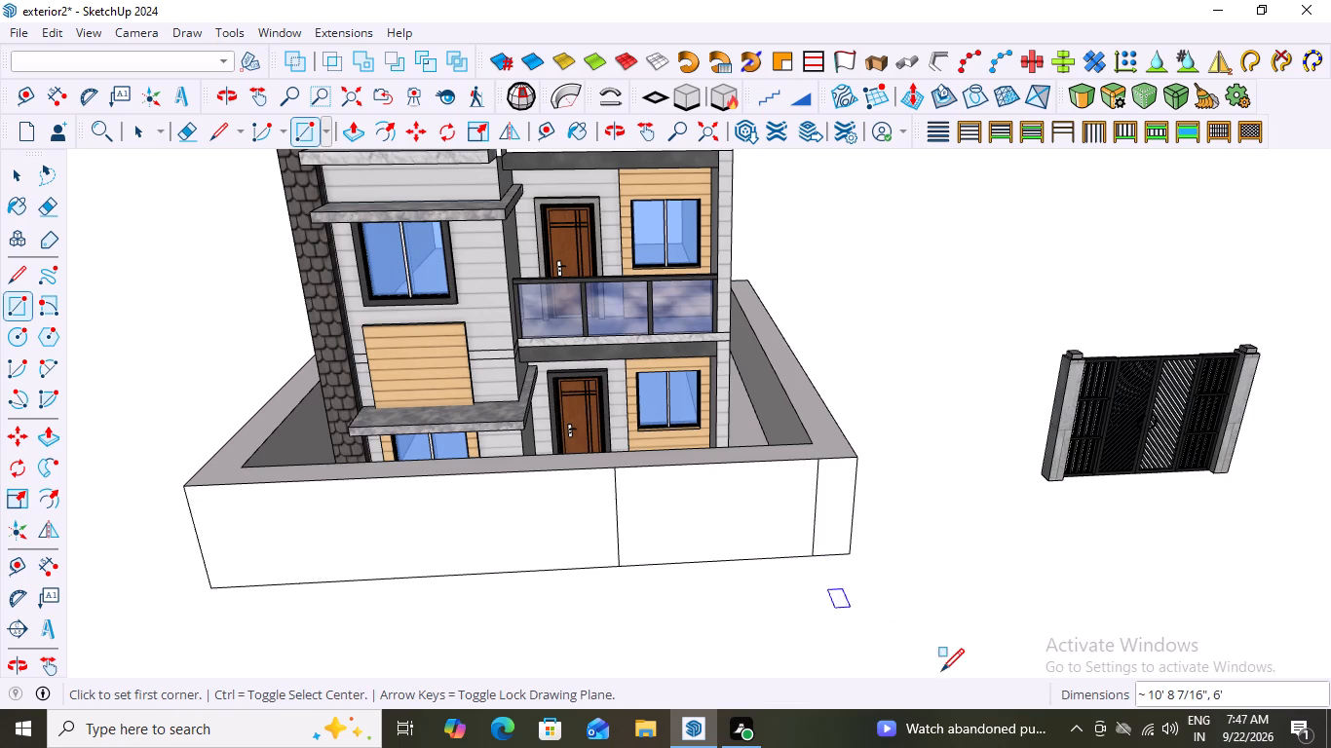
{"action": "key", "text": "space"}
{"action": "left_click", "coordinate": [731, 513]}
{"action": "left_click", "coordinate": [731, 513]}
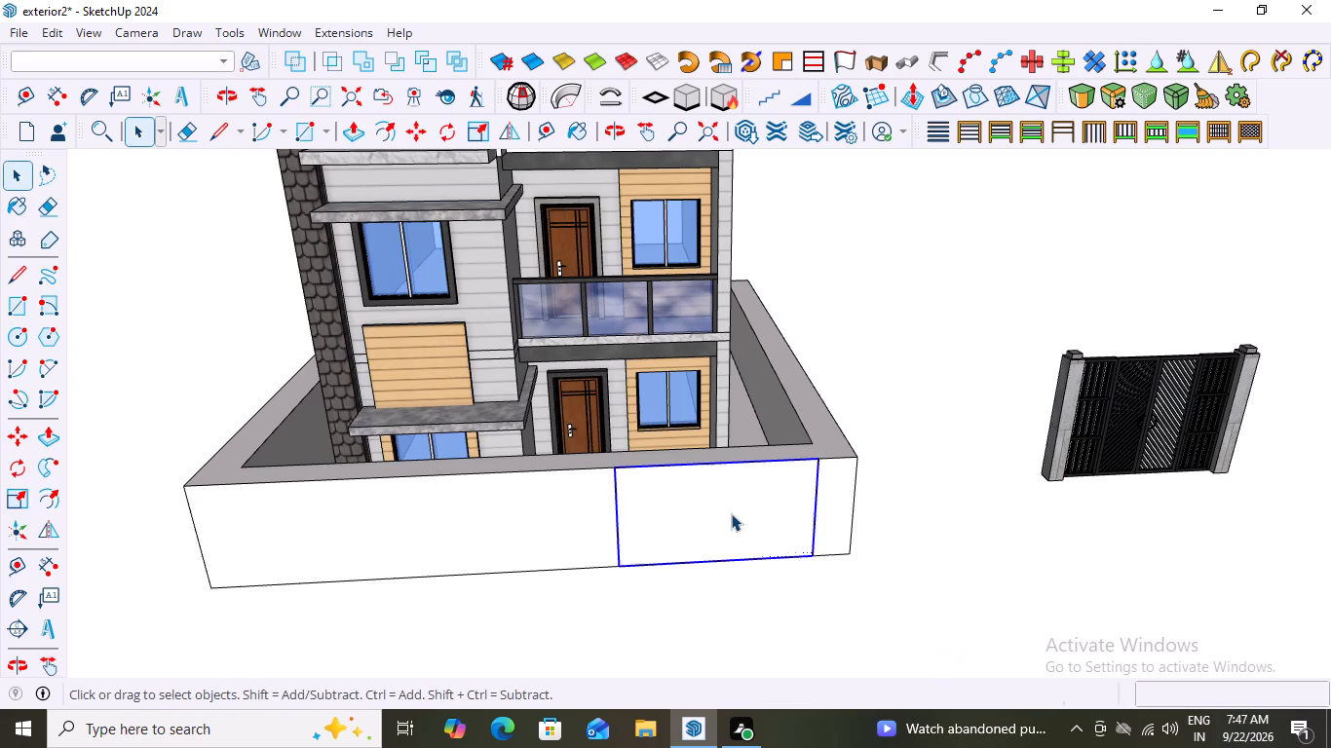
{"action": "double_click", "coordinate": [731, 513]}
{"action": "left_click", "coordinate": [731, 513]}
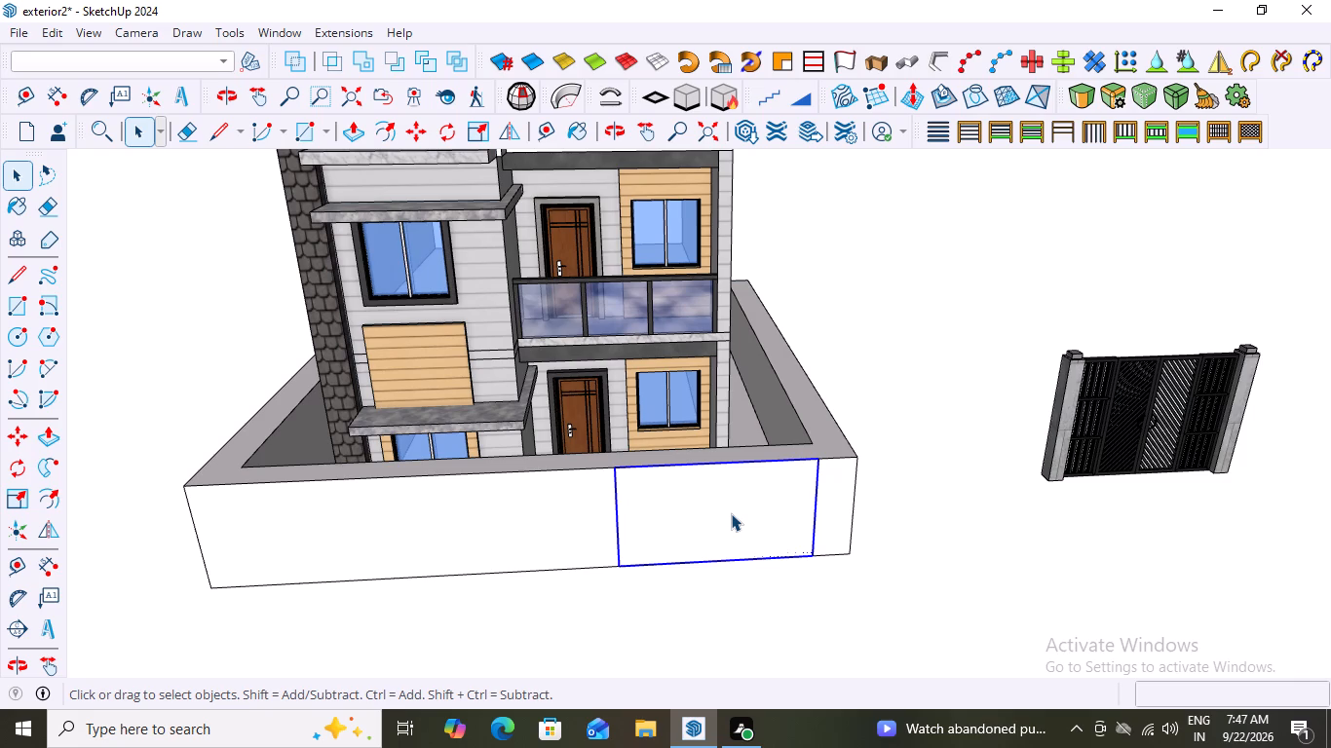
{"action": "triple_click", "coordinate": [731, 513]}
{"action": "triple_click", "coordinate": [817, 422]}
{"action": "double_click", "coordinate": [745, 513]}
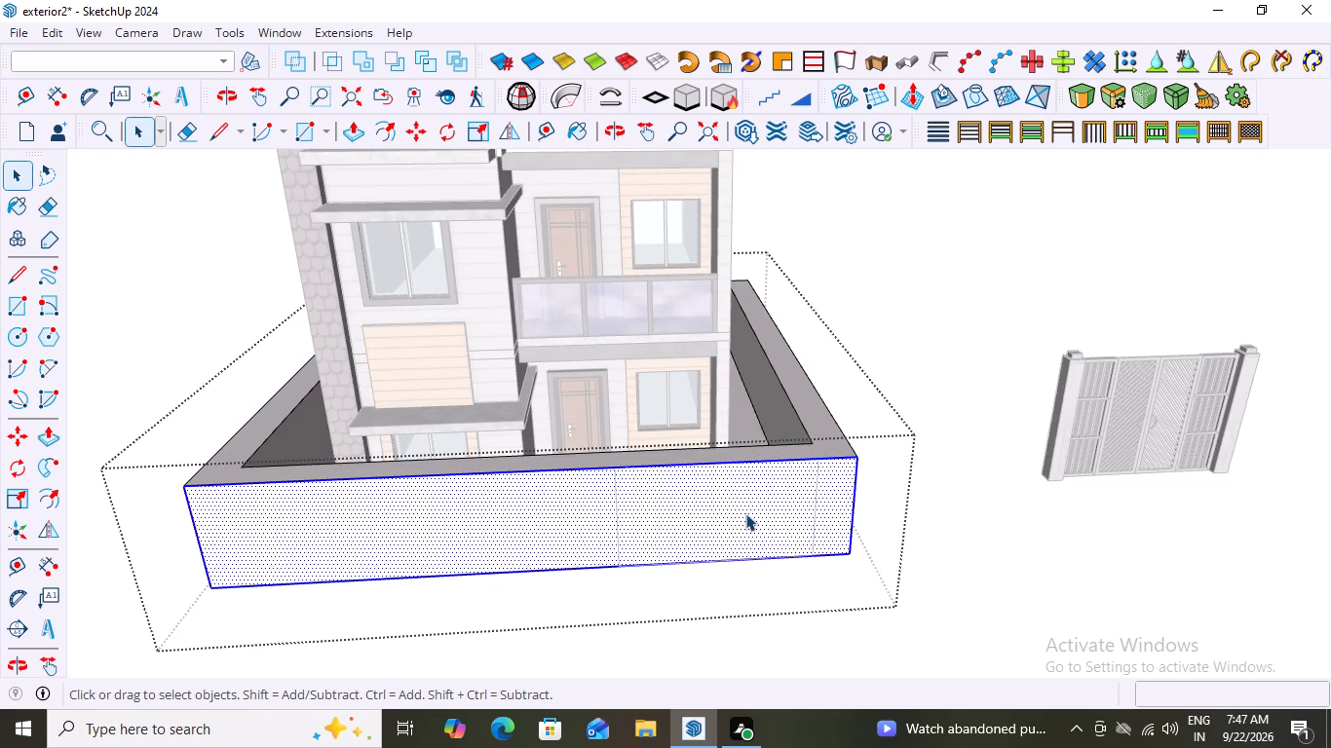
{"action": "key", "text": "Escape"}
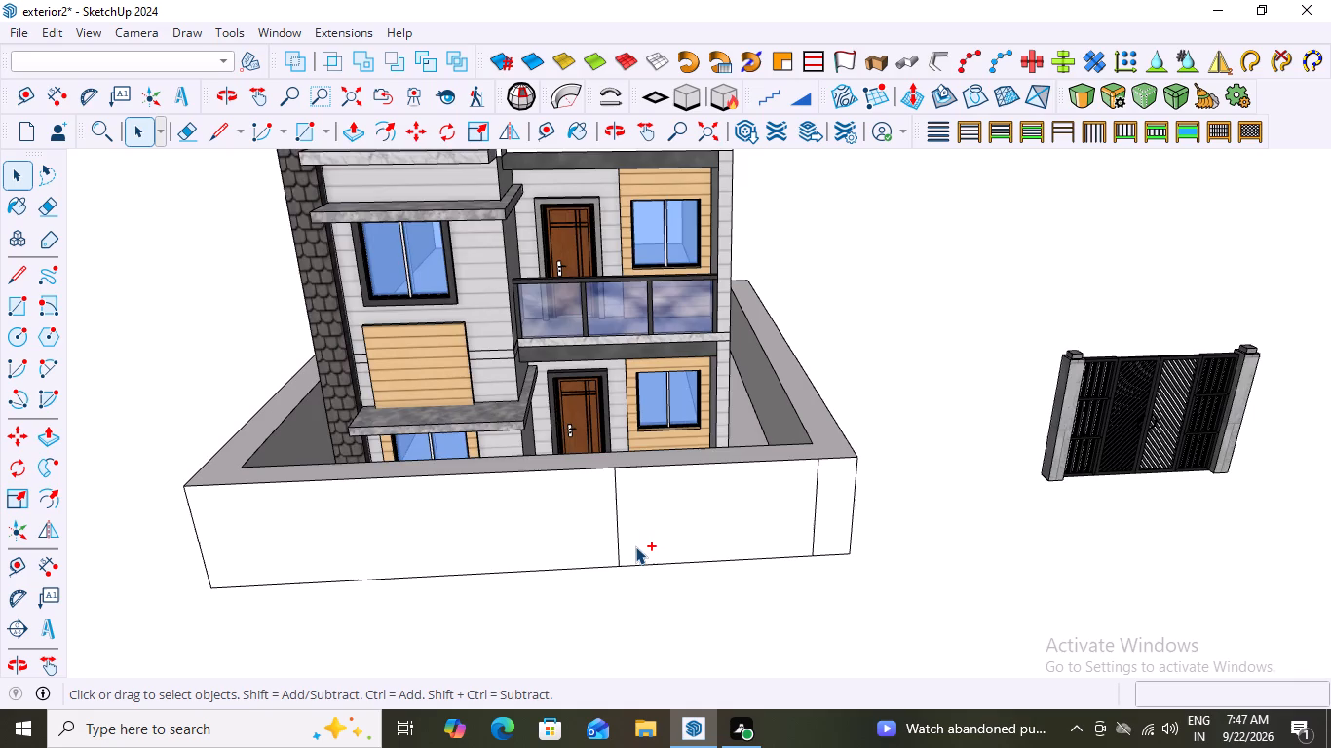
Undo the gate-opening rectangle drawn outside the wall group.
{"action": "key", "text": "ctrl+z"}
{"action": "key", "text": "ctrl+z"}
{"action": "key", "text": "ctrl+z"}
Open the compound wall group and draw a full-height rectangle about 10' 3" by 6' near the front face's right end.
{"action": "double_click", "coordinate": [740, 513]}
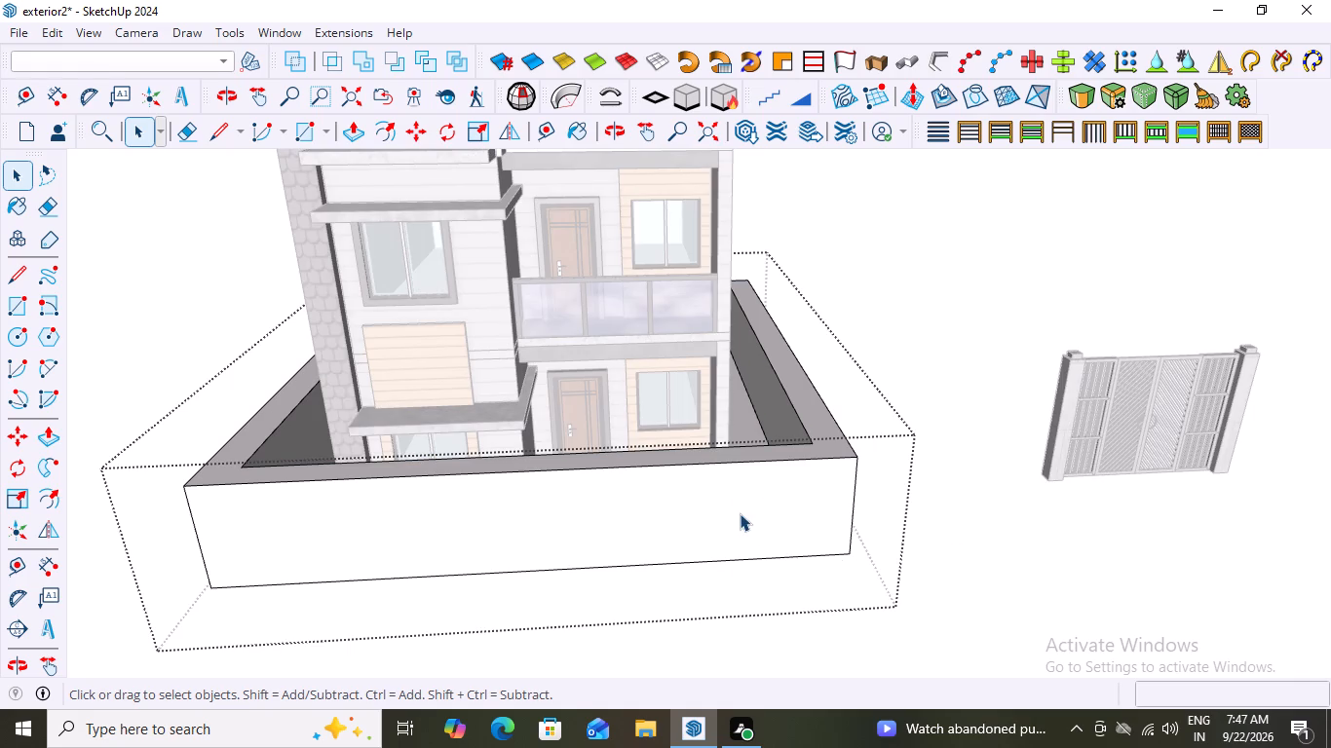
{"action": "key", "text": "r"}
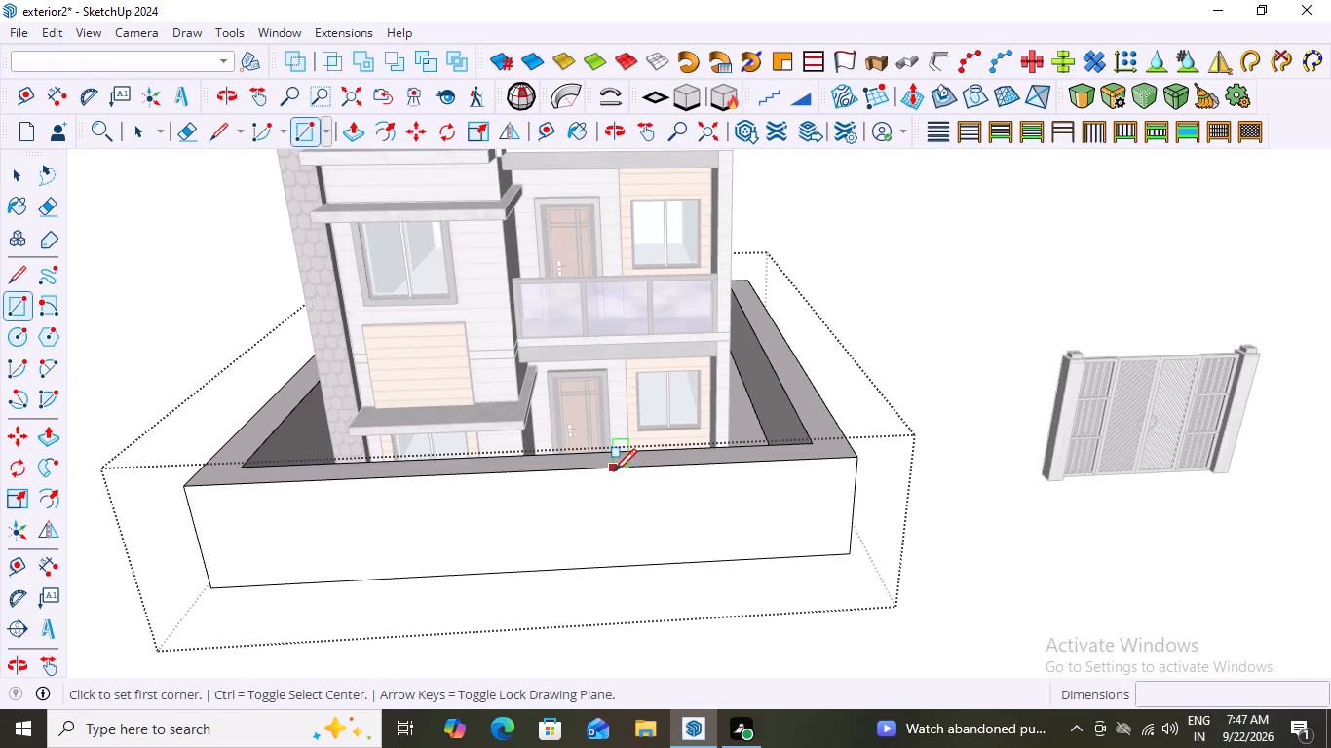
{"action": "left_click", "coordinate": [614, 471]}
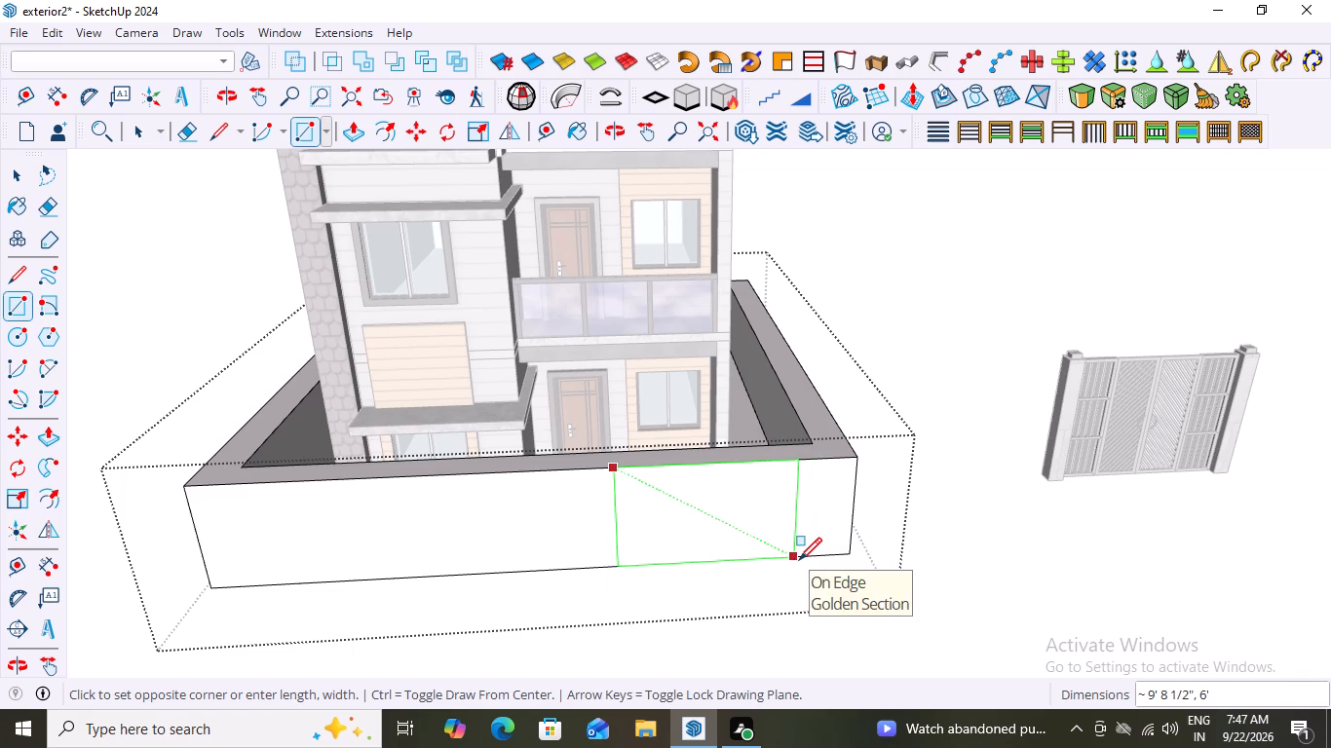
{"action": "left_click", "coordinate": [804, 559]}
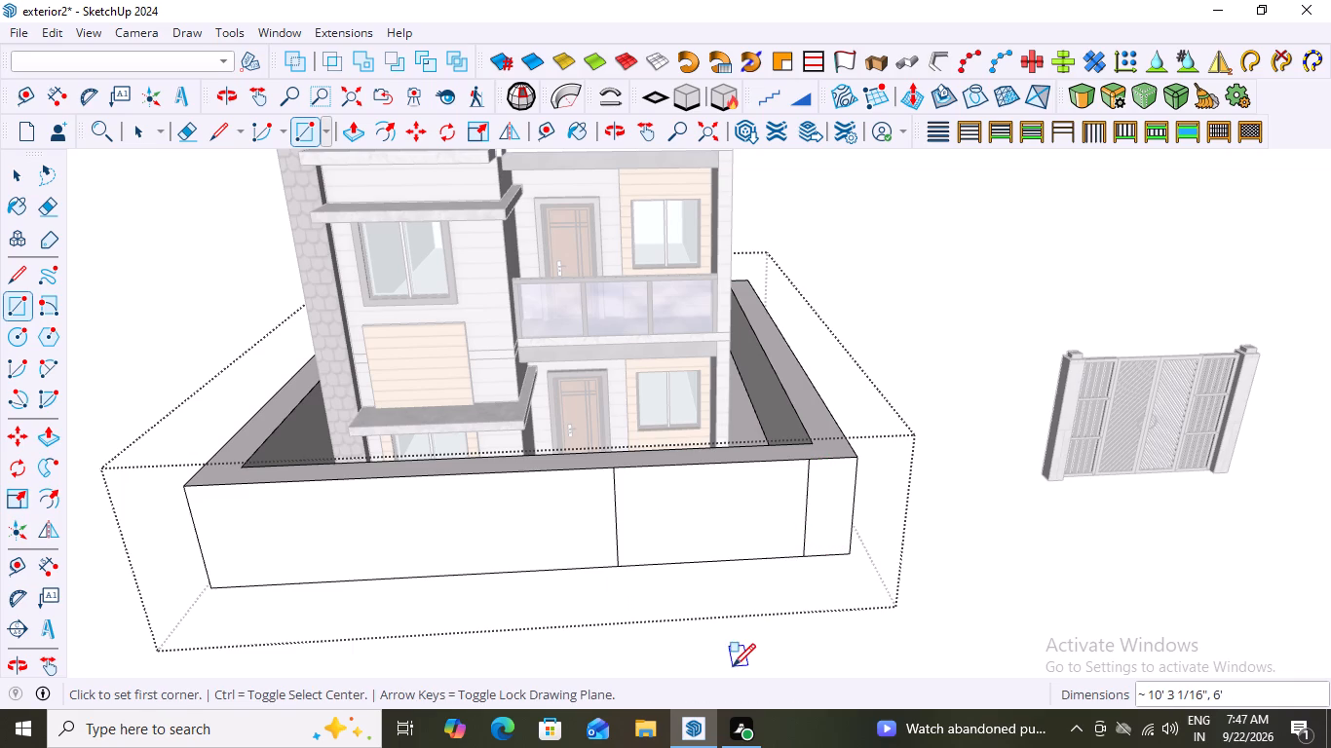
Push the gate-opening rectangle back about 1' 10 5/8", through the full thickness of the front wall.
{"action": "key", "text": "space"}
{"action": "left_click", "coordinate": [705, 524]}
{"action": "key", "text": "p"}
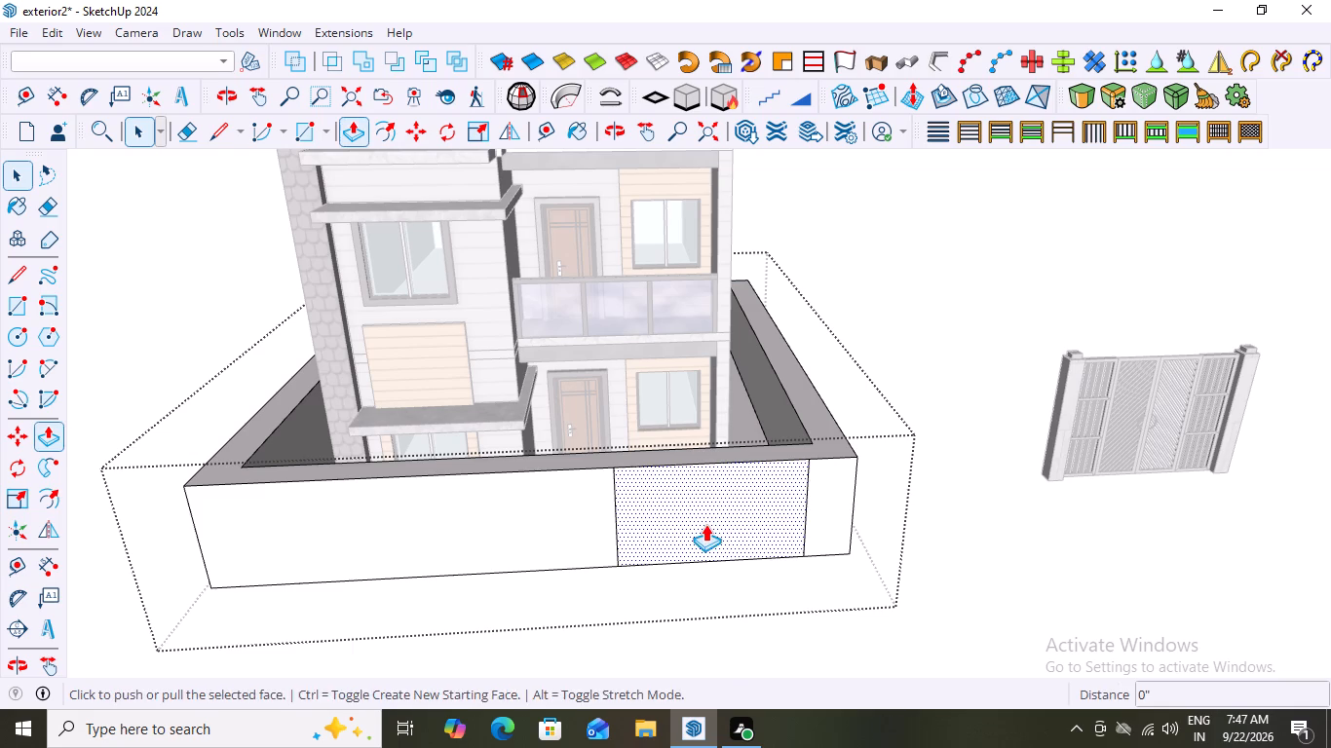
{"action": "left_click", "coordinate": [705, 524]}
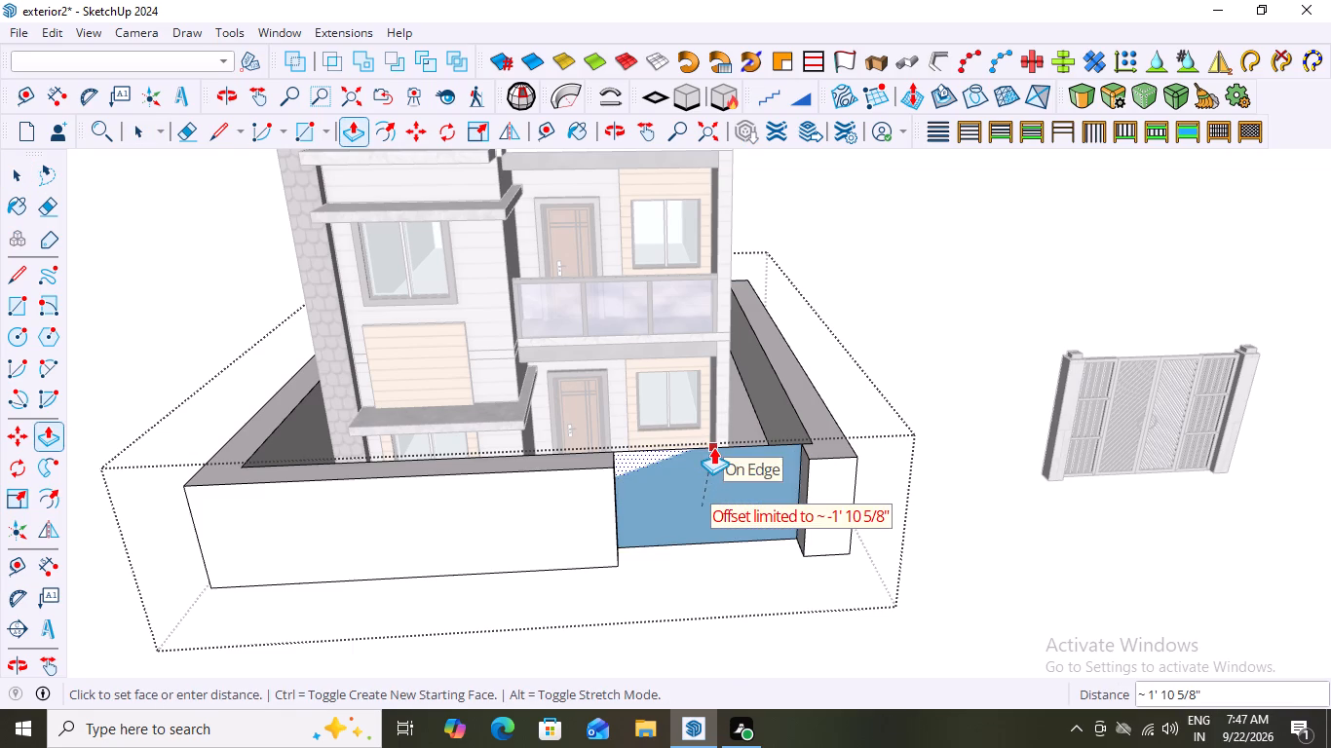
{"action": "double_click", "coordinate": [713, 447]}
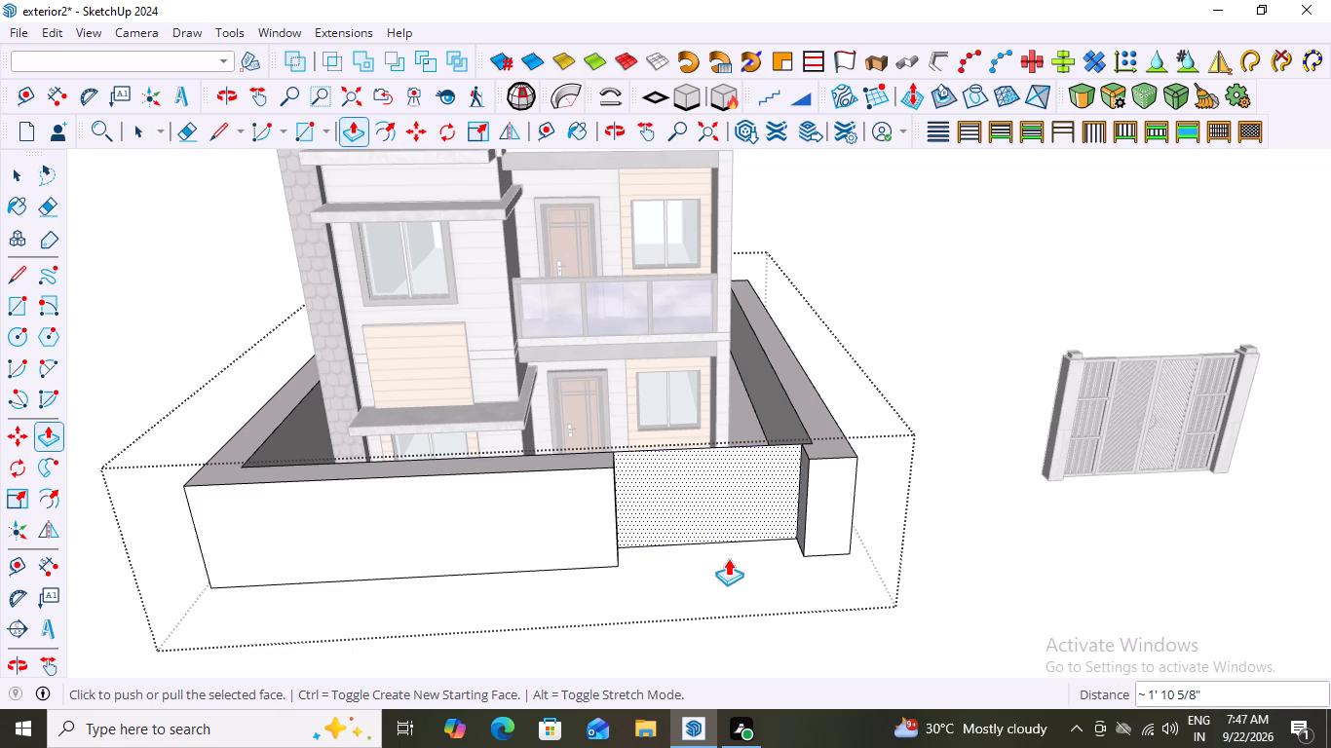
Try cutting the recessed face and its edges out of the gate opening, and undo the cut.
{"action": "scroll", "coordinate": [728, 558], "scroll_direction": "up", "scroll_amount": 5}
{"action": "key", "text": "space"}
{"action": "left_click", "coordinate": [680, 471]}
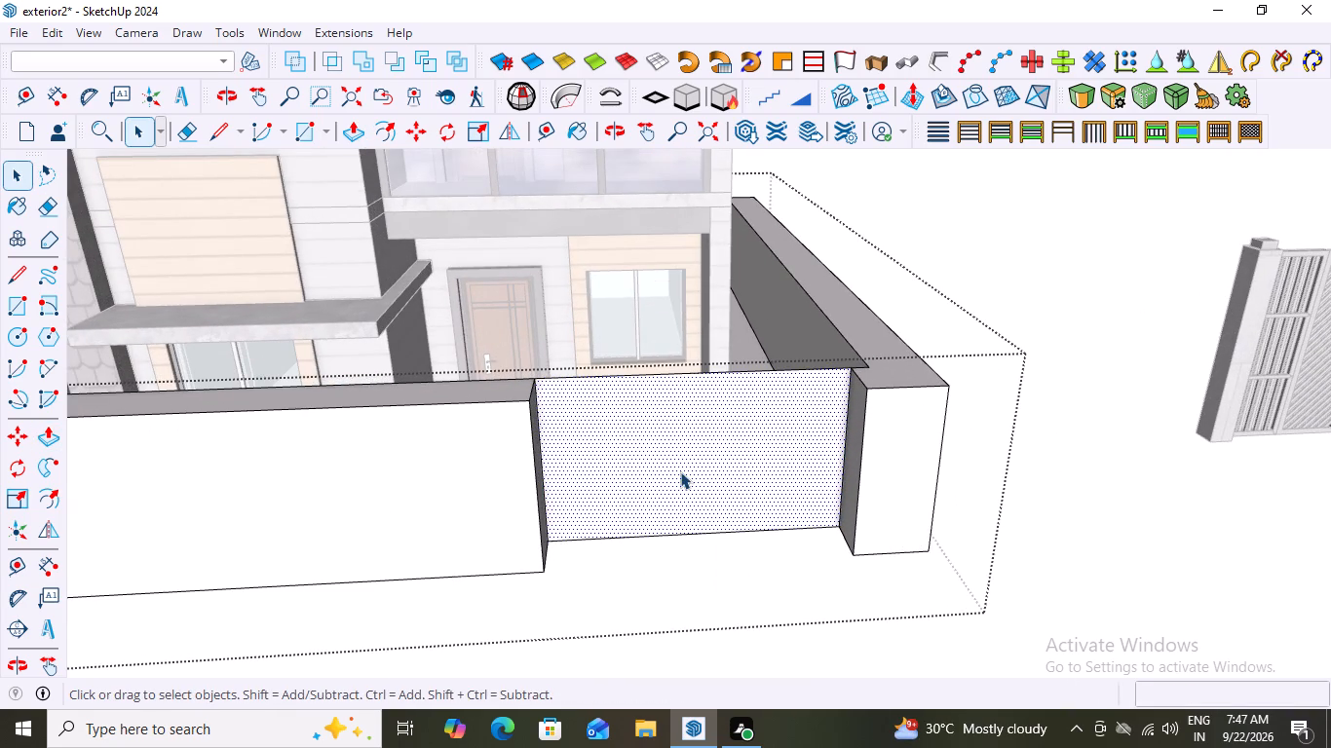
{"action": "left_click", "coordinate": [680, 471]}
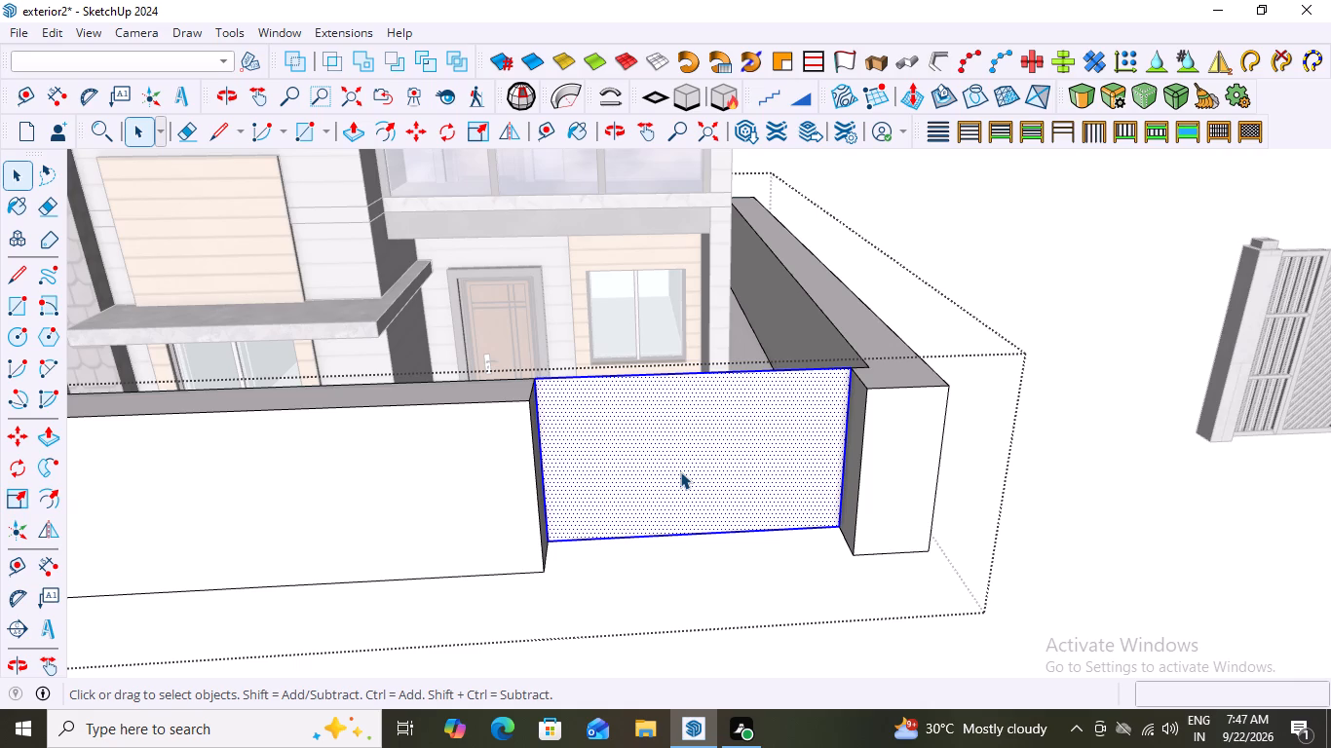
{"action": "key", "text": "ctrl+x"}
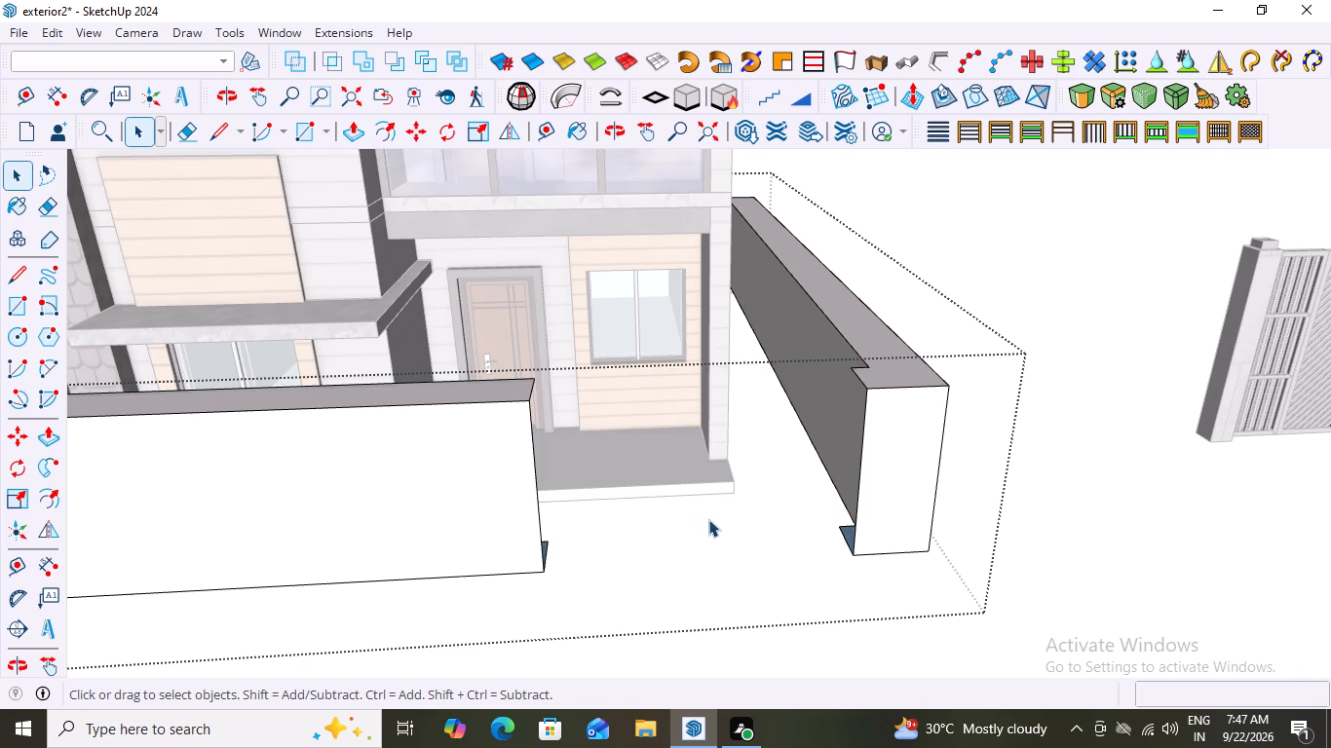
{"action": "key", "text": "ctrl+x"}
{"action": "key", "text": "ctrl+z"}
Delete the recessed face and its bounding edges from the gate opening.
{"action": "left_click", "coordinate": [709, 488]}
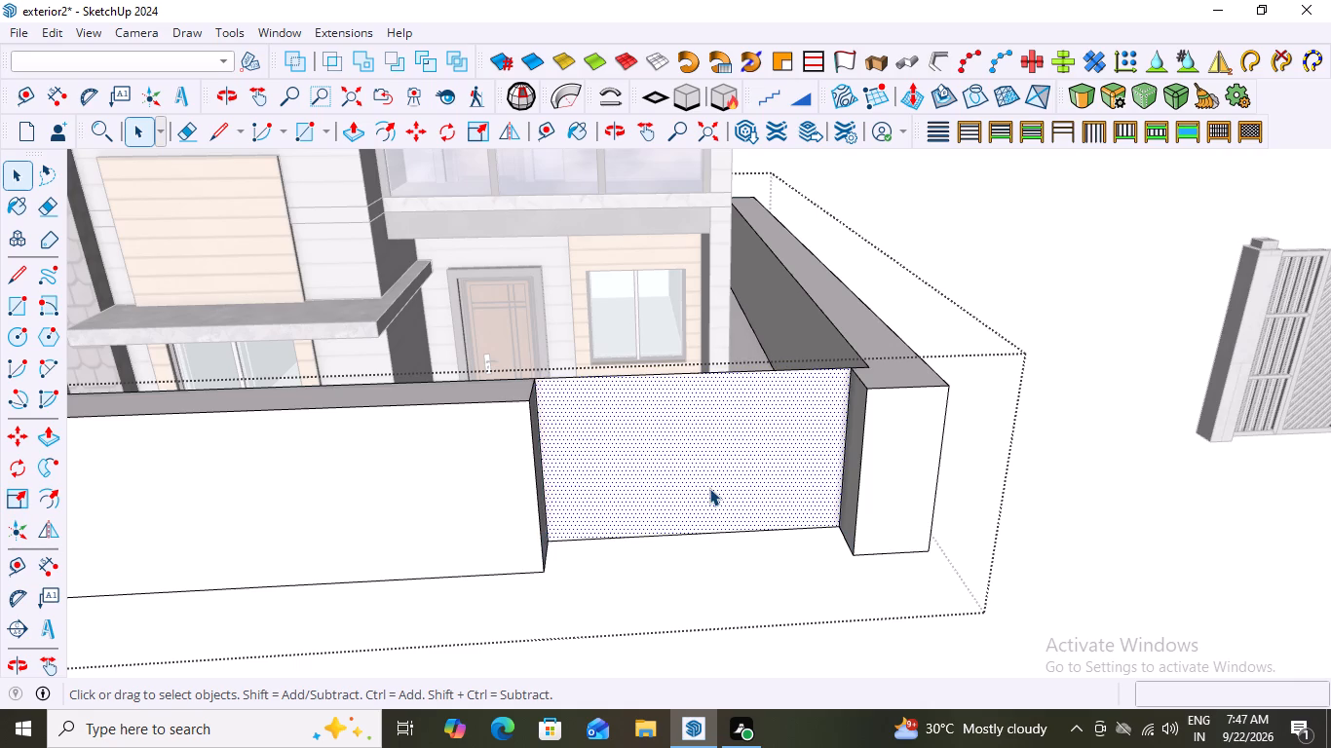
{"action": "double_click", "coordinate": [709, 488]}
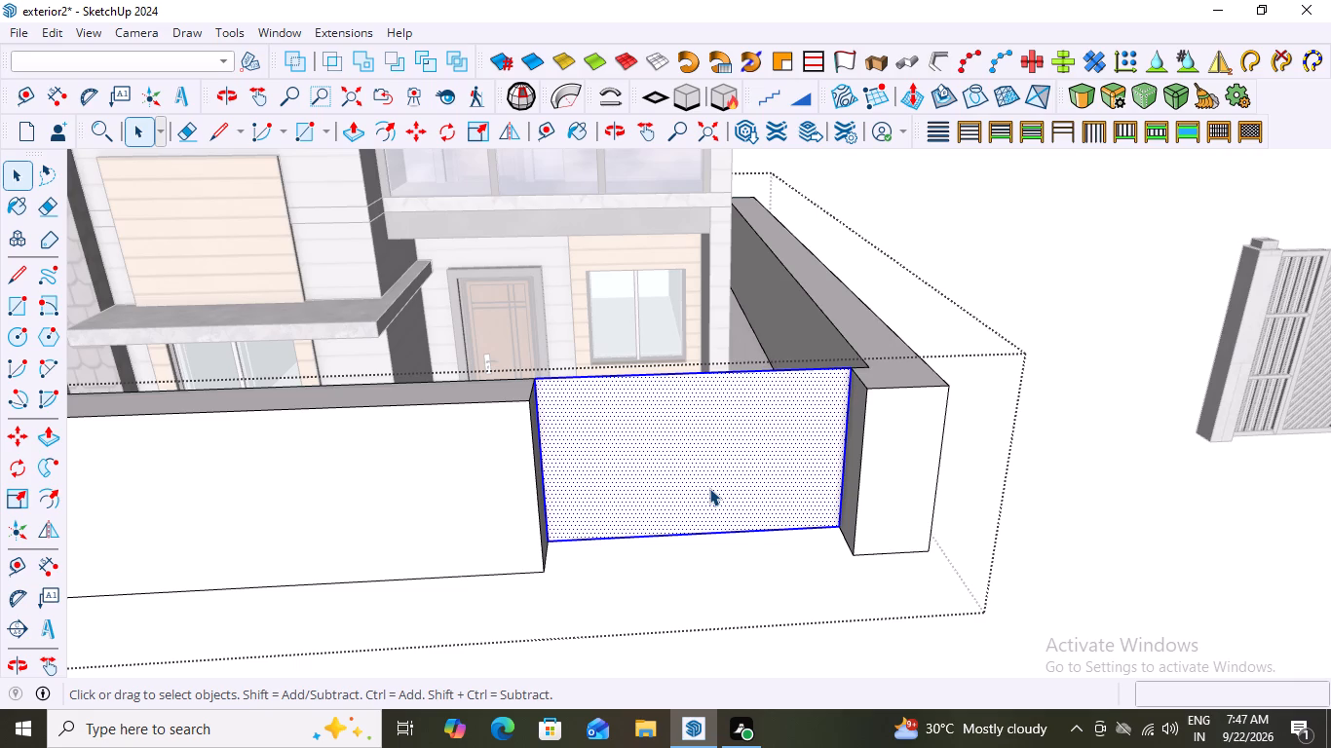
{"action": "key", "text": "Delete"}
Examine the wall ends and bottom faces around the gate opening from several sides.
{"action": "middle_click_drag", "start_coordinate": [732, 499], "coordinate": [910, 572]}
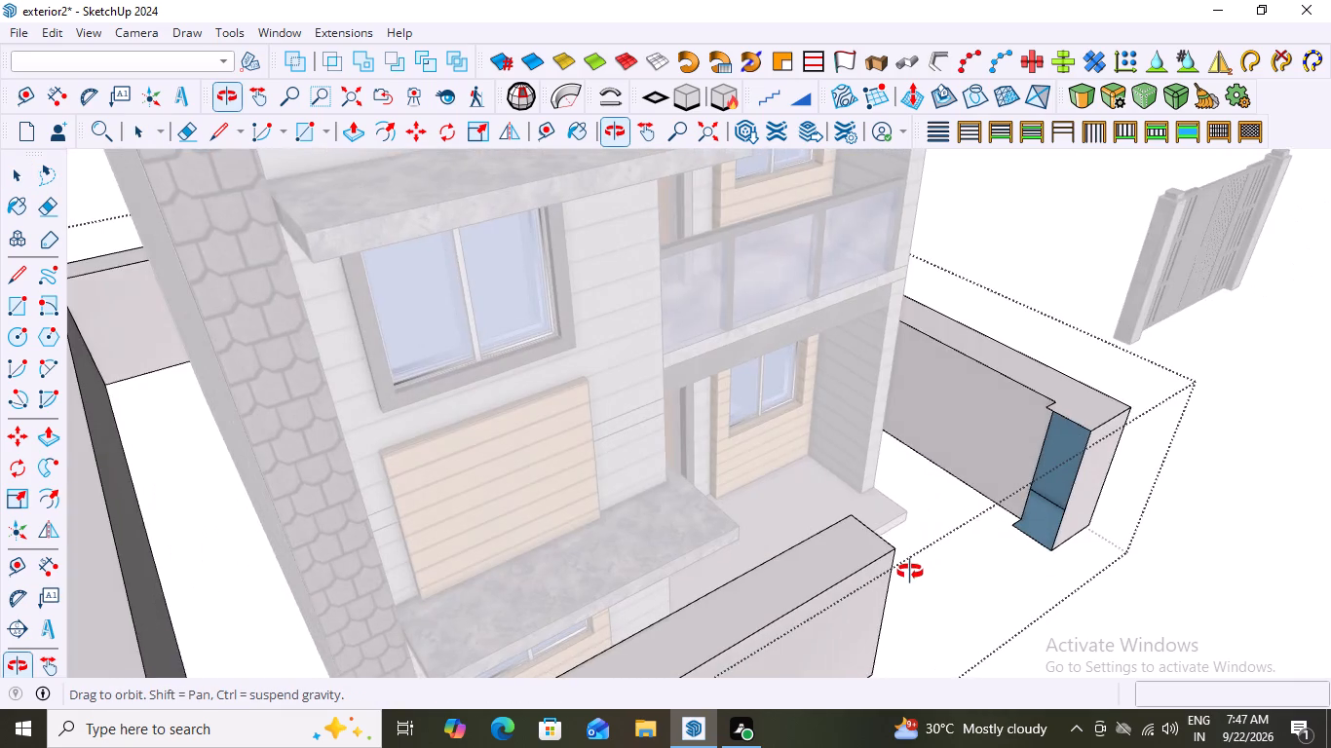
{"action": "middle_click_drag", "start_coordinate": [910, 572], "coordinate": [757, 543]}
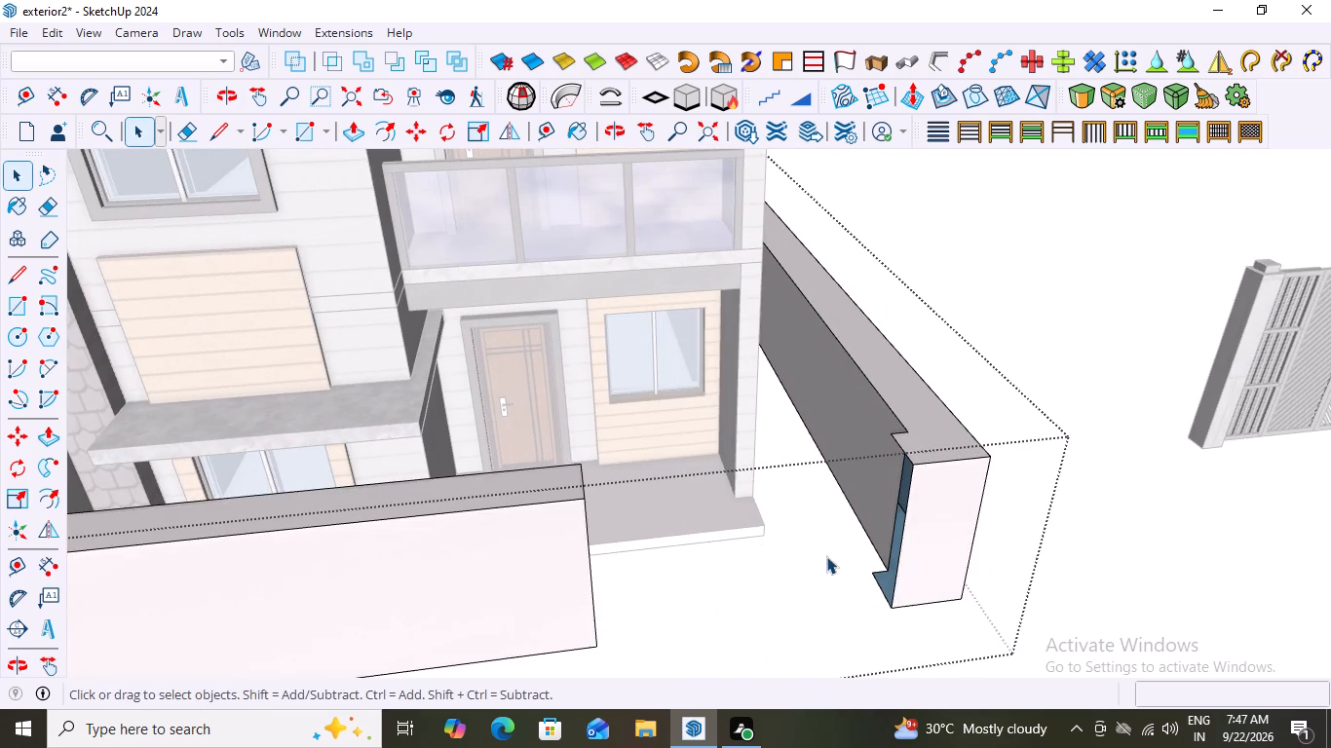
{"action": "middle_click_drag", "start_coordinate": [826, 556], "coordinate": [675, 580]}
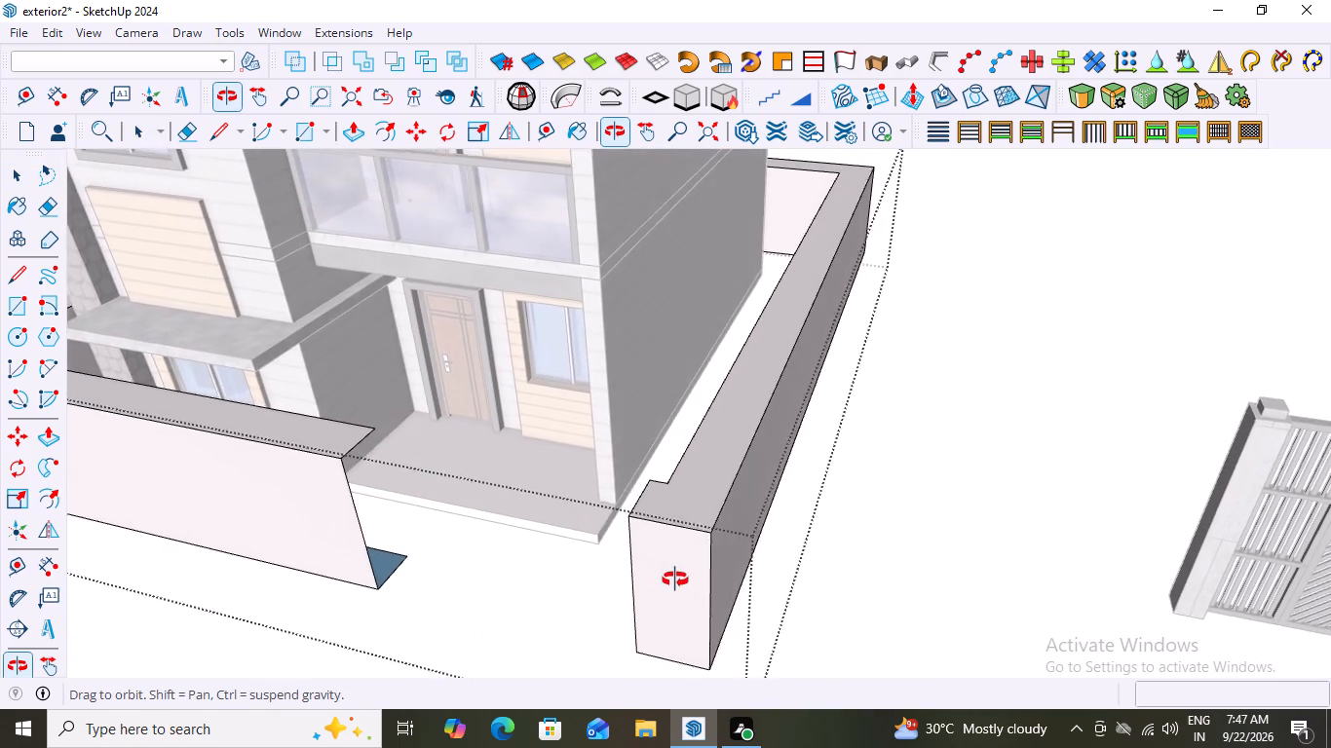
{"action": "middle_click_drag", "start_coordinate": [675, 580], "coordinate": [682, 585]}
{"action": "scroll", "coordinate": [617, 546], "scroll_direction": "down", "scroll_amount": 5}
{"action": "middle_click_drag", "start_coordinate": [627, 554], "coordinate": [859, 561]}
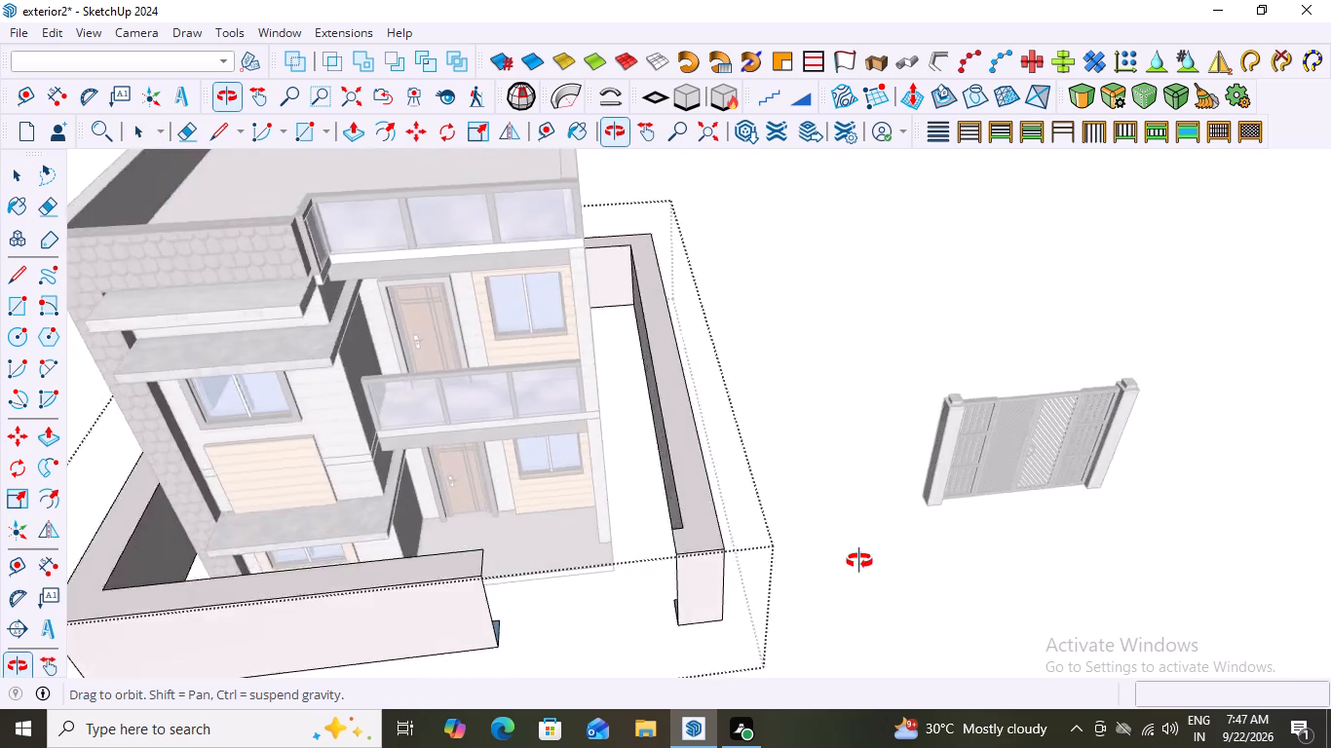
{"action": "middle_click_drag", "start_coordinate": [859, 561], "coordinate": [1048, 559]}
{"action": "scroll", "coordinate": [580, 573], "scroll_direction": "down", "scroll_amount": 9}
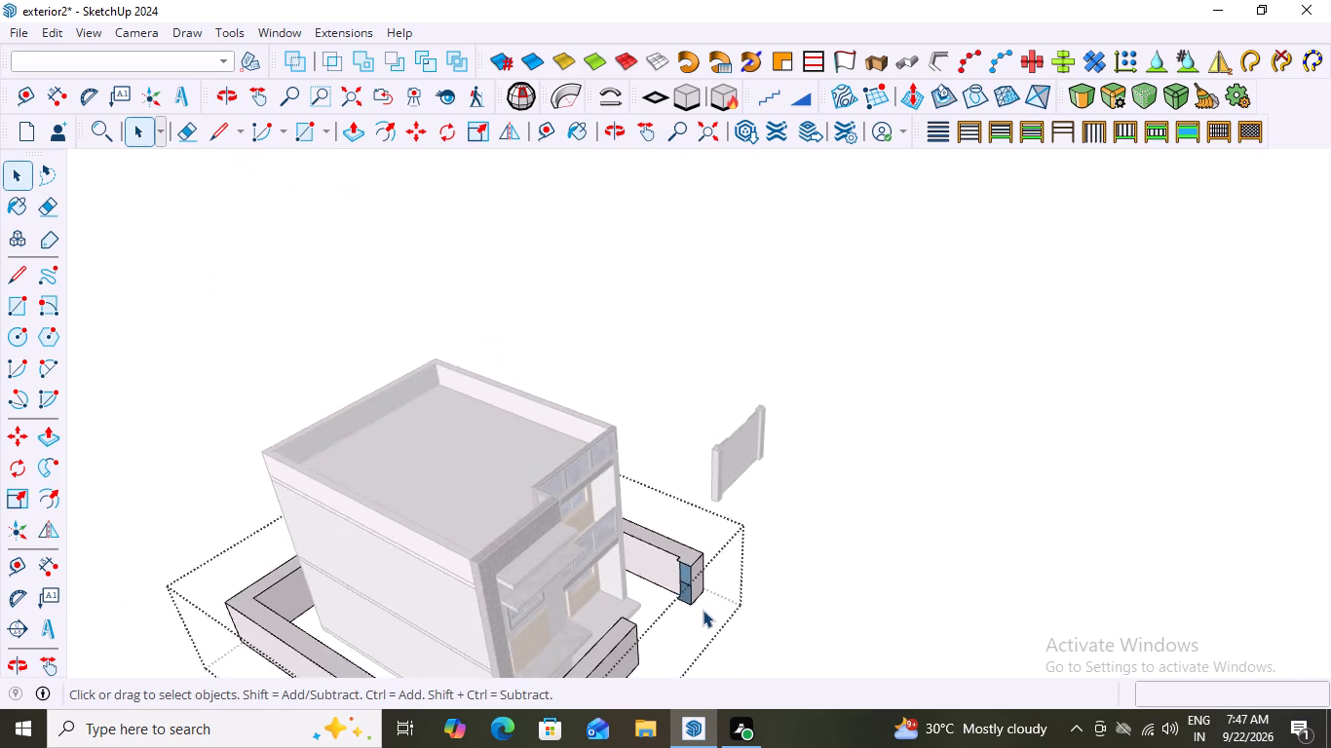
{"action": "scroll", "coordinate": [703, 610], "scroll_direction": "down", "scroll_amount": 3}
{"action": "middle_click_drag", "start_coordinate": [712, 622], "coordinate": [397, 522]}
{"action": "middle_click_drag", "start_coordinate": [709, 630], "coordinate": [628, 607]}
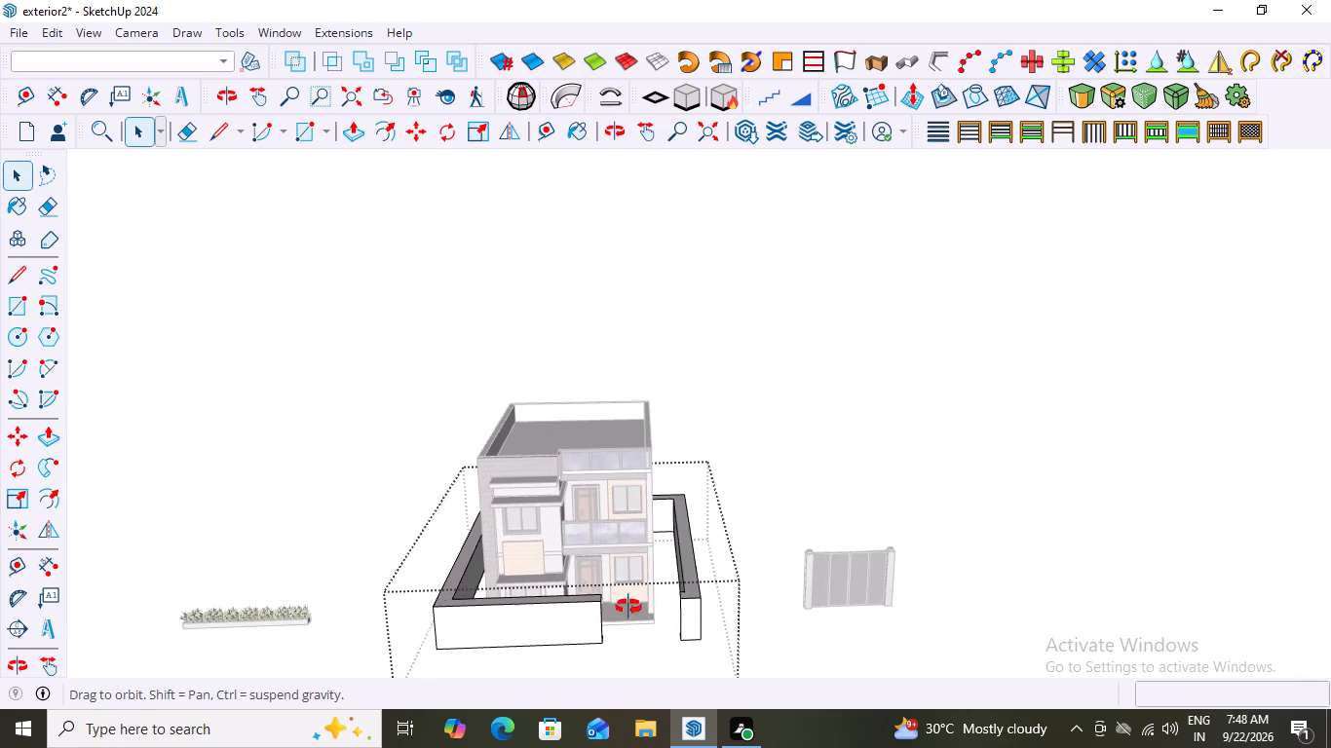
{"action": "middle_click_drag", "start_coordinate": [628, 607], "coordinate": [594, 597]}
{"action": "scroll", "coordinate": [595, 604], "scroll_direction": "up", "scroll_amount": 6}
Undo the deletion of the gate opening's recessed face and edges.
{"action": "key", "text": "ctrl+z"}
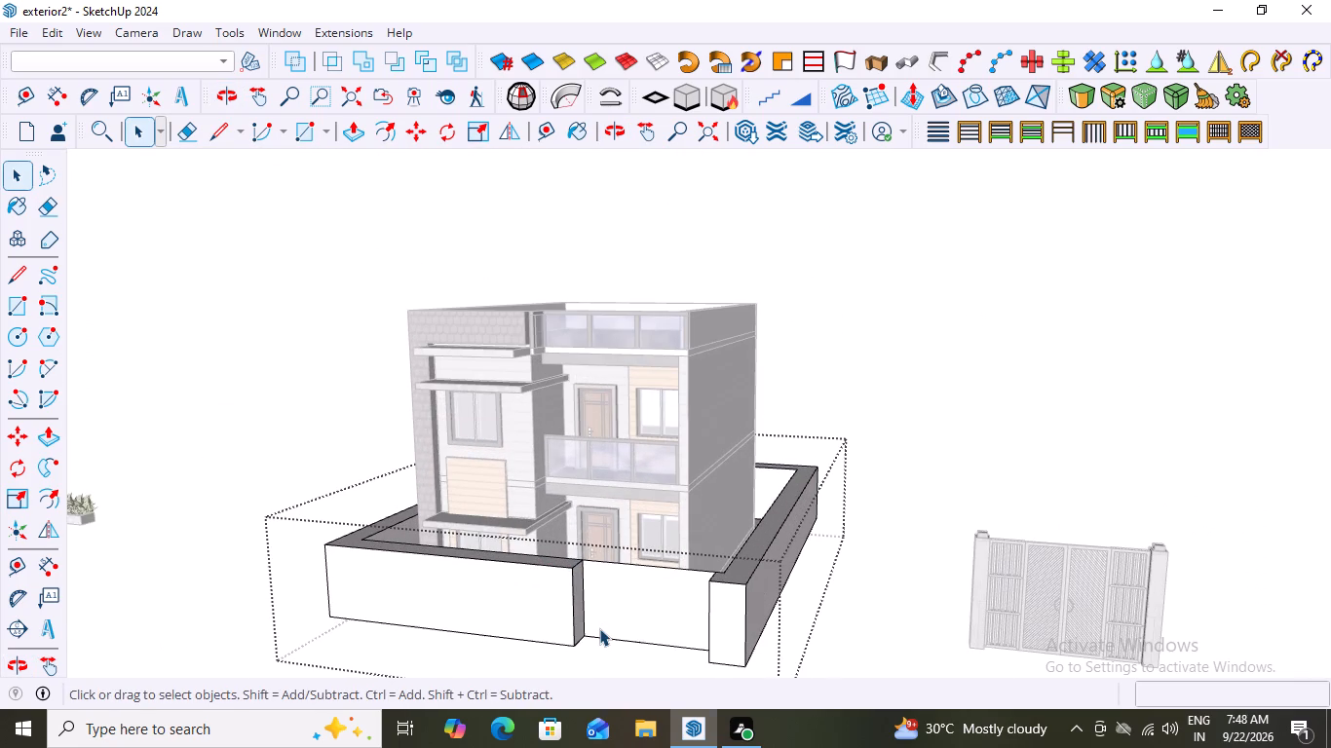
Copy the gate opening's recessed face with its edges and paste it in place inside the wall group.
{"action": "middle_click_drag", "start_coordinate": [607, 631], "coordinate": [751, 666]}
{"action": "scroll", "coordinate": [724, 630], "scroll_direction": "up", "scroll_amount": 9}
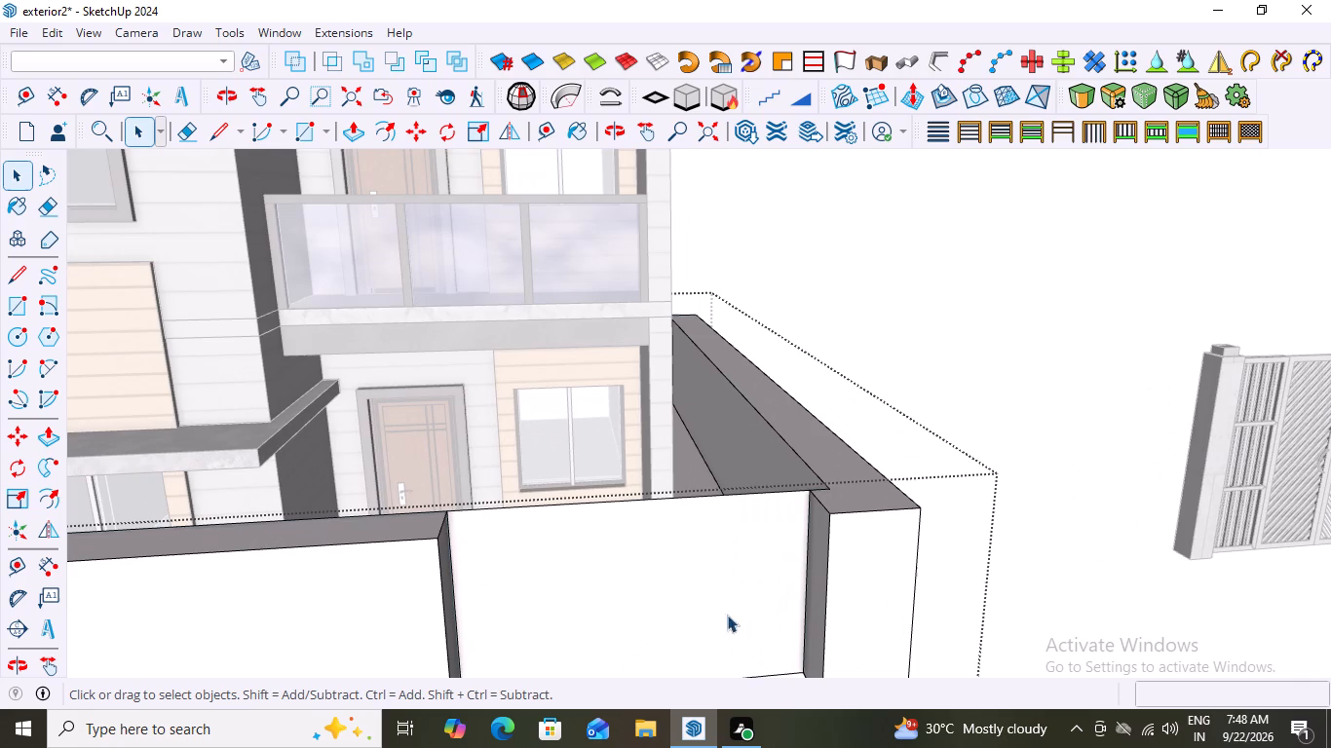
{"action": "left_click", "coordinate": [700, 574]}
{"action": "left_click", "coordinate": [700, 574]}
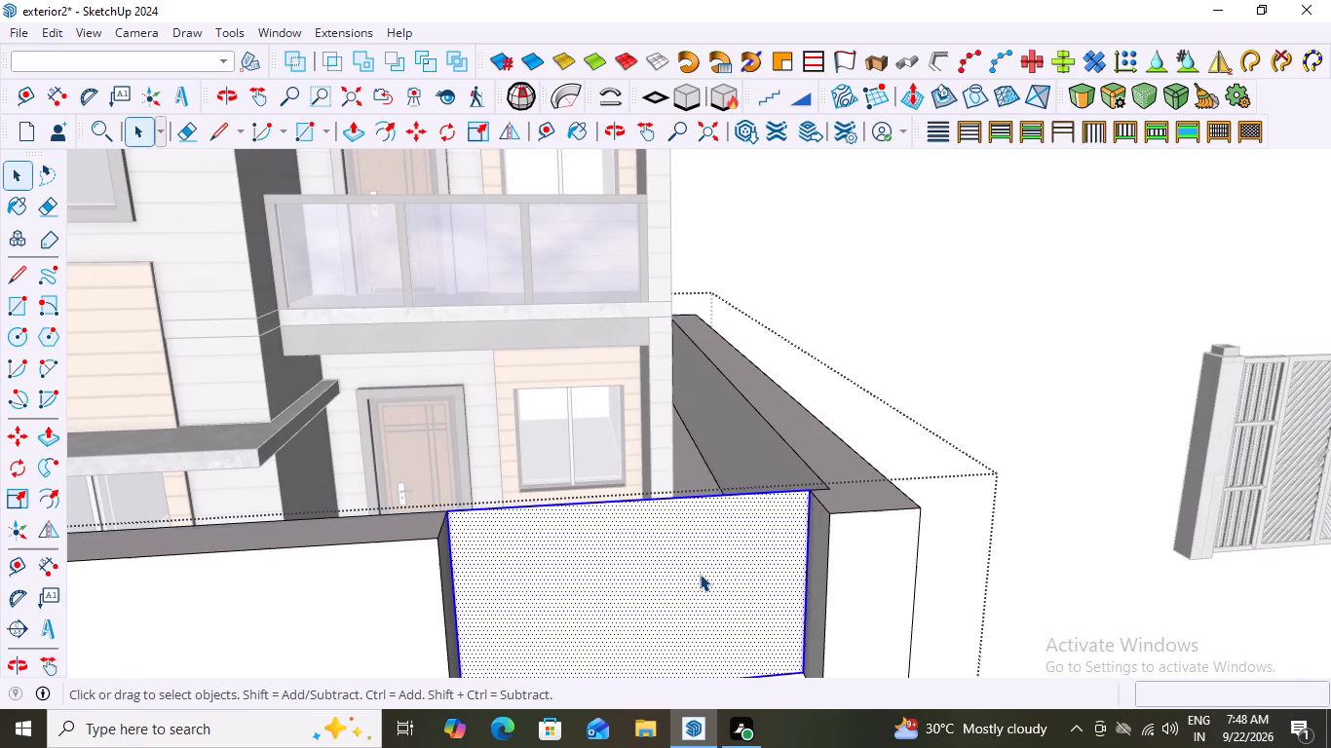
{"action": "key", "text": "ctrl+c"}
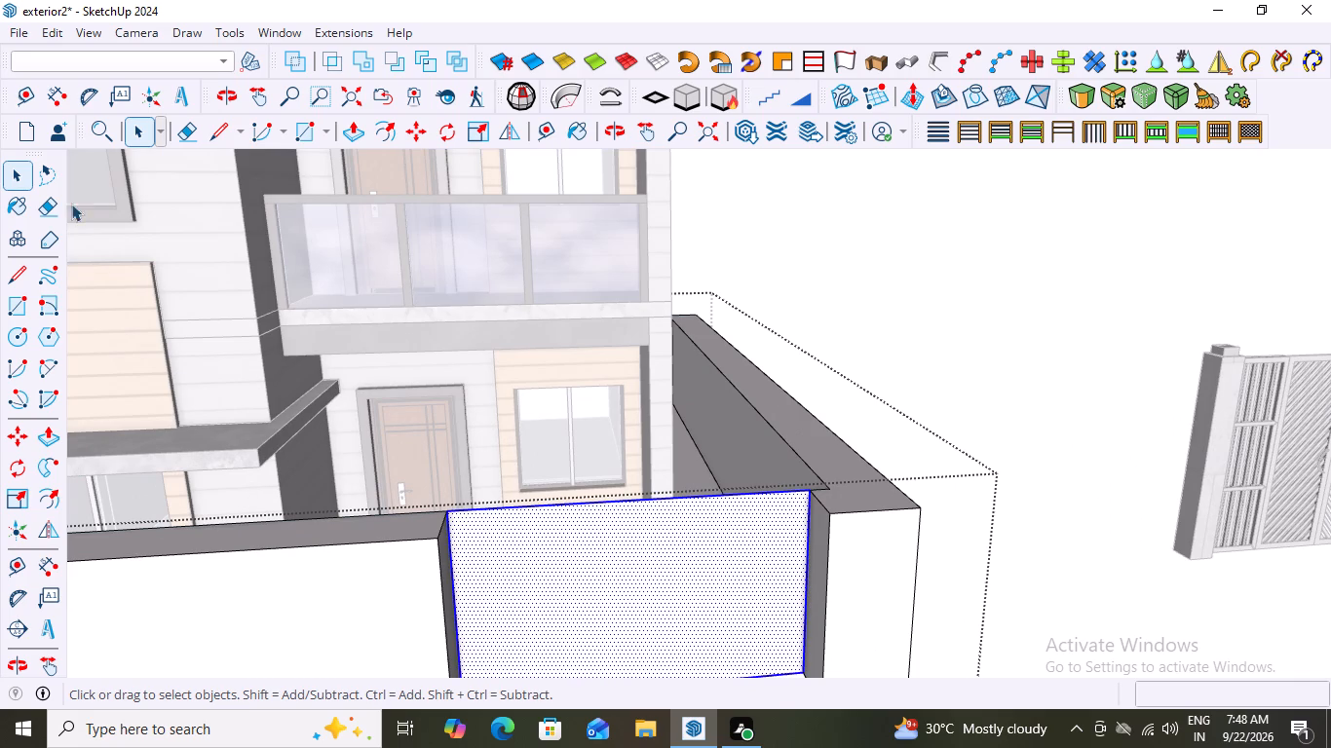
{"action": "left_click", "coordinate": [61, 30]}
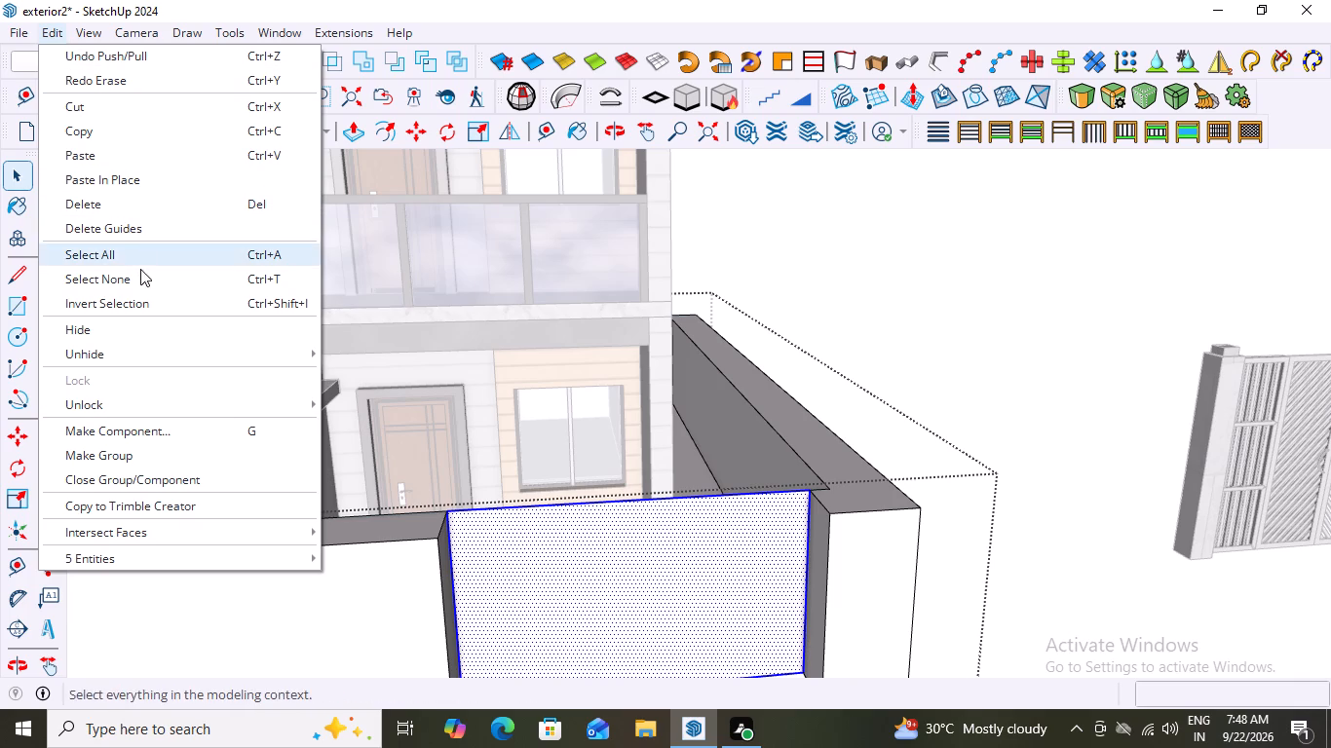
{"action": "left_click", "coordinate": [100, 182]}
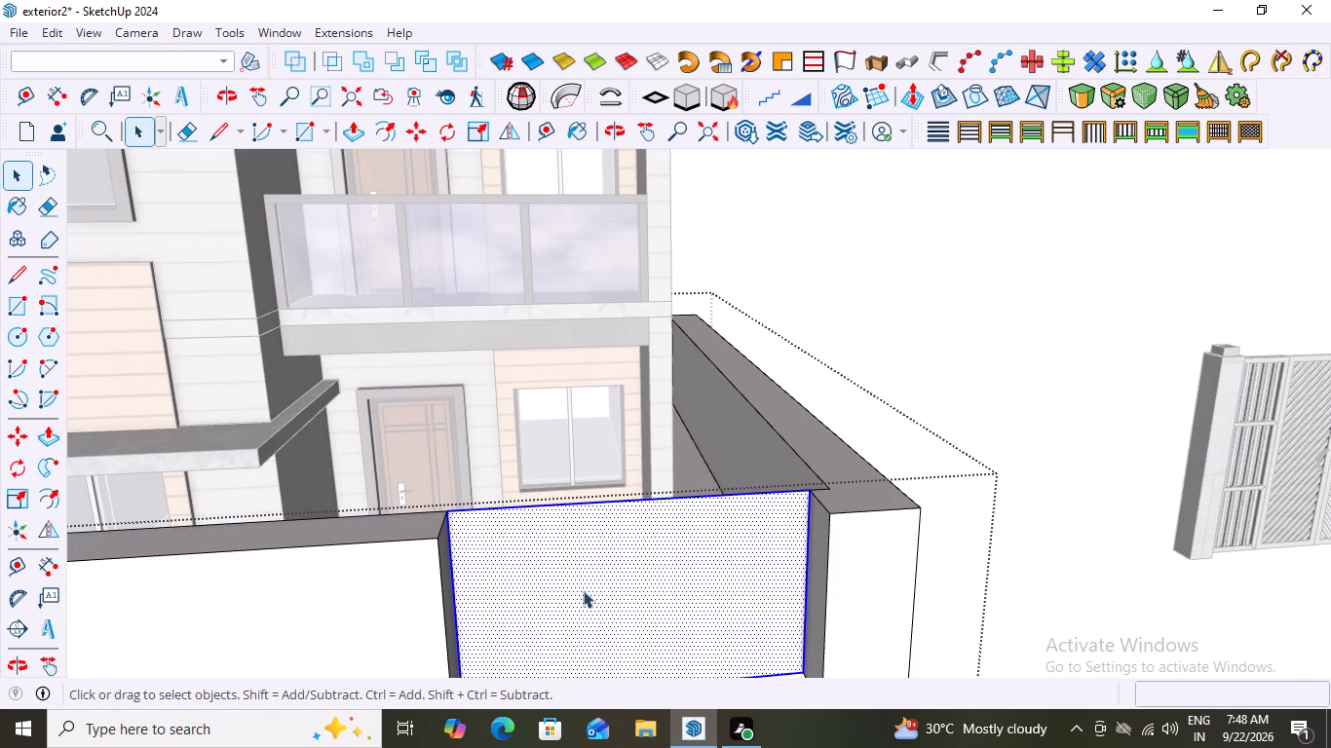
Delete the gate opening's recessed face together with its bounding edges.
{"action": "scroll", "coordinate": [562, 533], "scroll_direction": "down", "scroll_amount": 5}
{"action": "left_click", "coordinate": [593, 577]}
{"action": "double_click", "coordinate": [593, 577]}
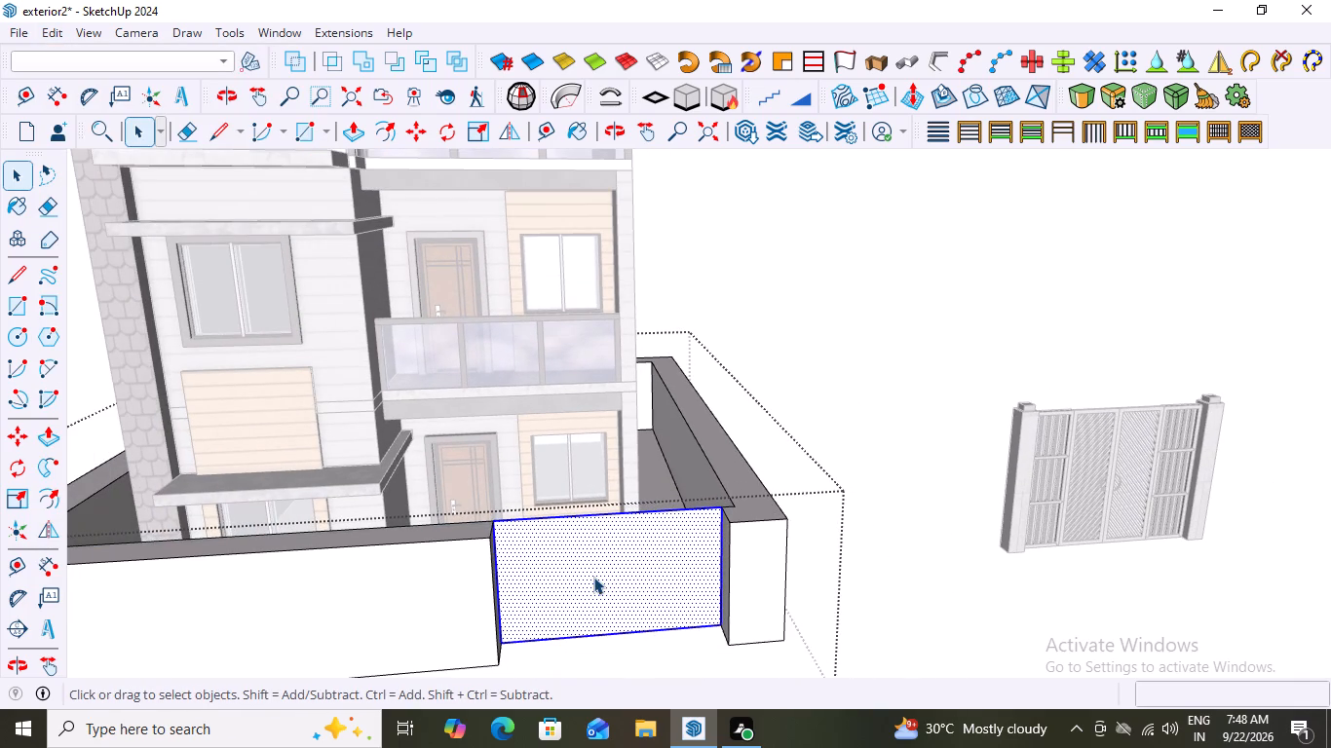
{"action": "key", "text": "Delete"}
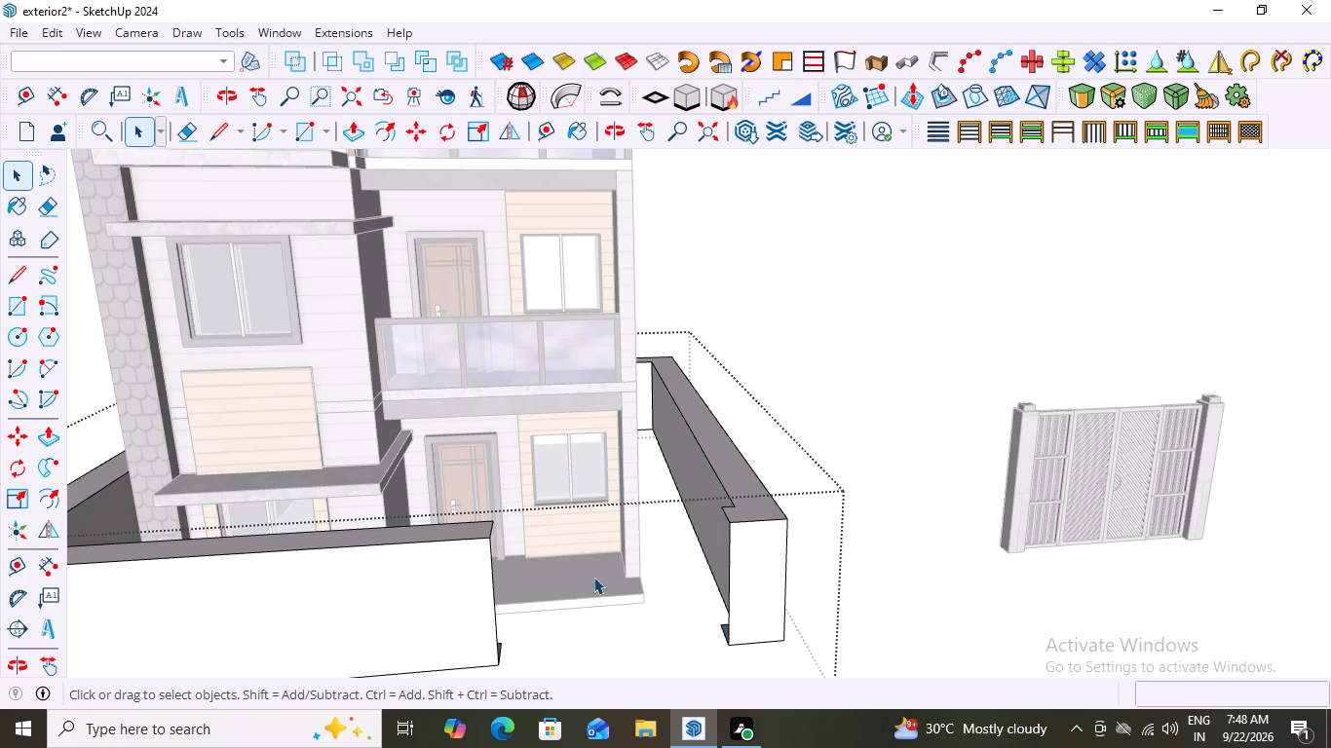
Examine the wall ends and the inside faces around the gate opening from several sides.
{"action": "middle_click_drag", "start_coordinate": [624, 581], "coordinate": [919, 634]}
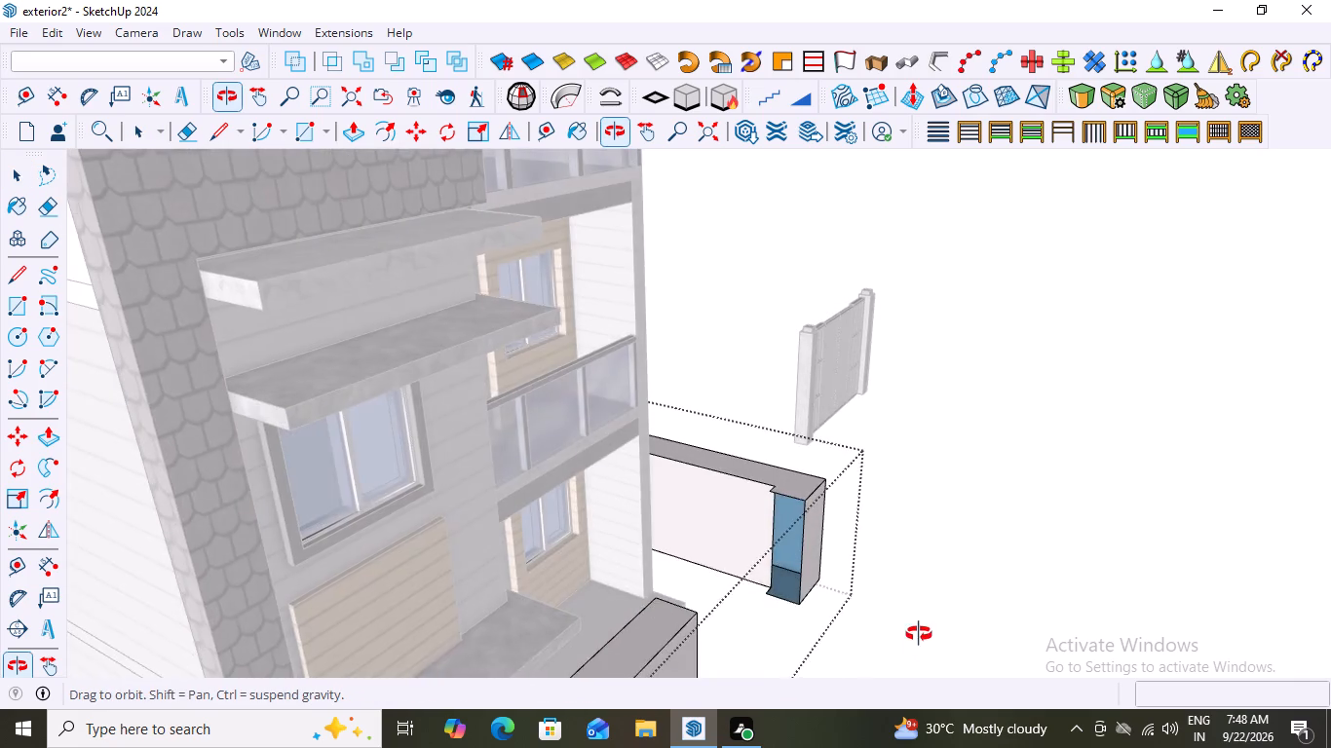
{"action": "middle_click_drag", "start_coordinate": [919, 634], "coordinate": [924, 656]}
{"action": "scroll", "coordinate": [783, 569], "scroll_direction": "up", "scroll_amount": 9}
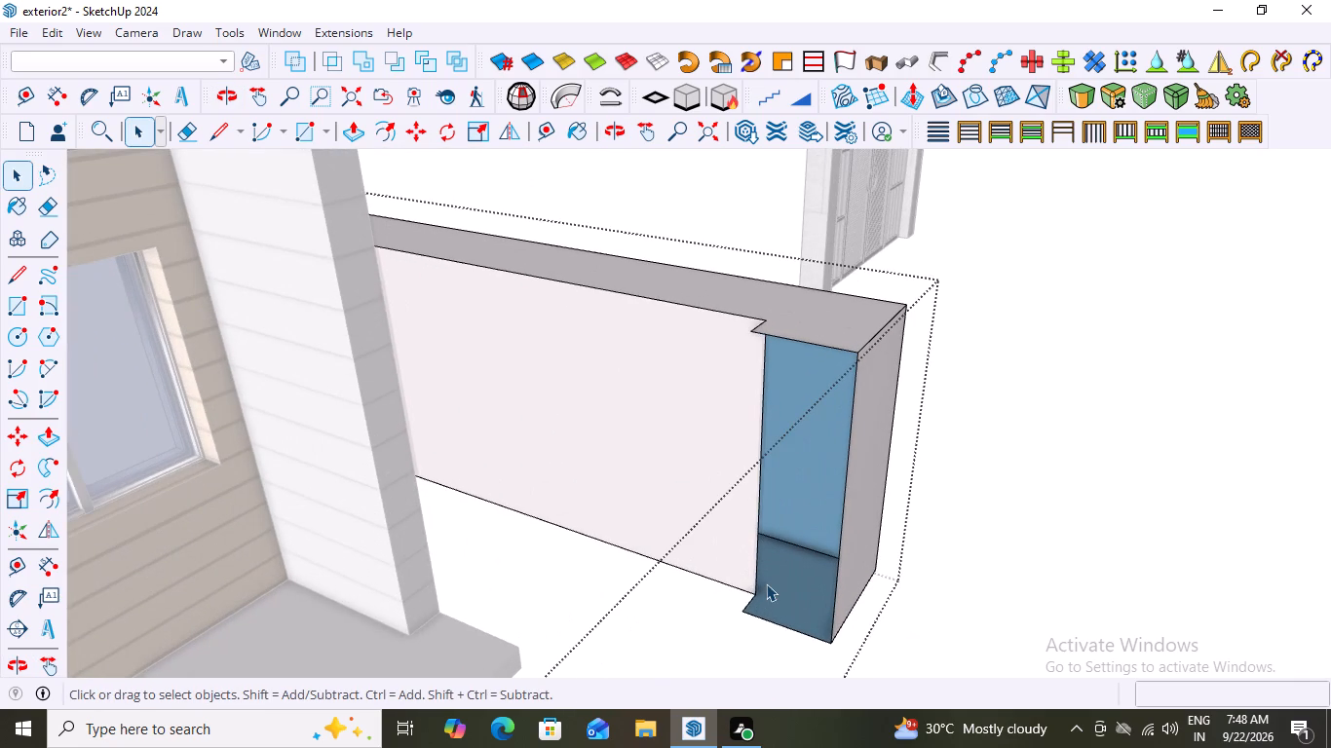
{"action": "scroll", "coordinate": [699, 592], "scroll_direction": "down", "scroll_amount": 10}
{"action": "middle_click_drag", "start_coordinate": [781, 639], "coordinate": [493, 601]}
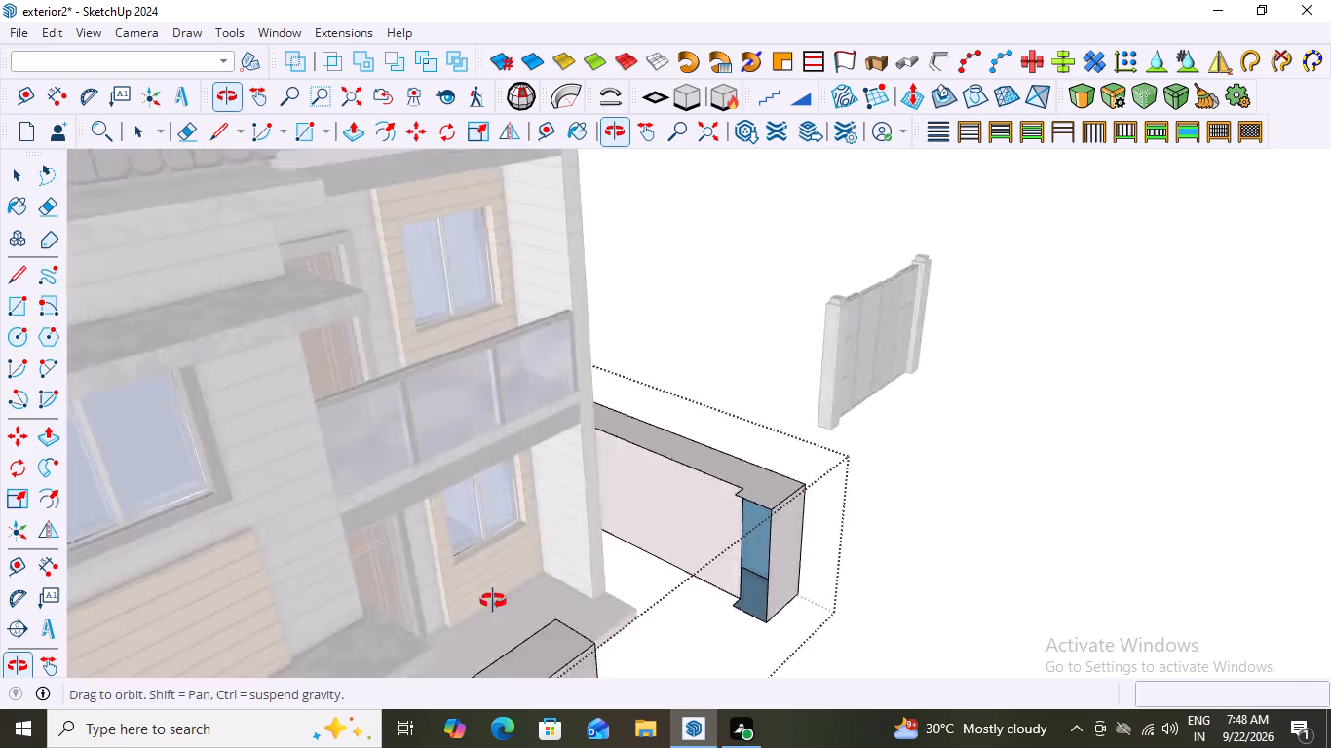
{"action": "middle_click_drag", "start_coordinate": [493, 601], "coordinate": [287, 573]}
{"action": "middle_click_drag", "start_coordinate": [577, 624], "coordinate": [274, 644]}
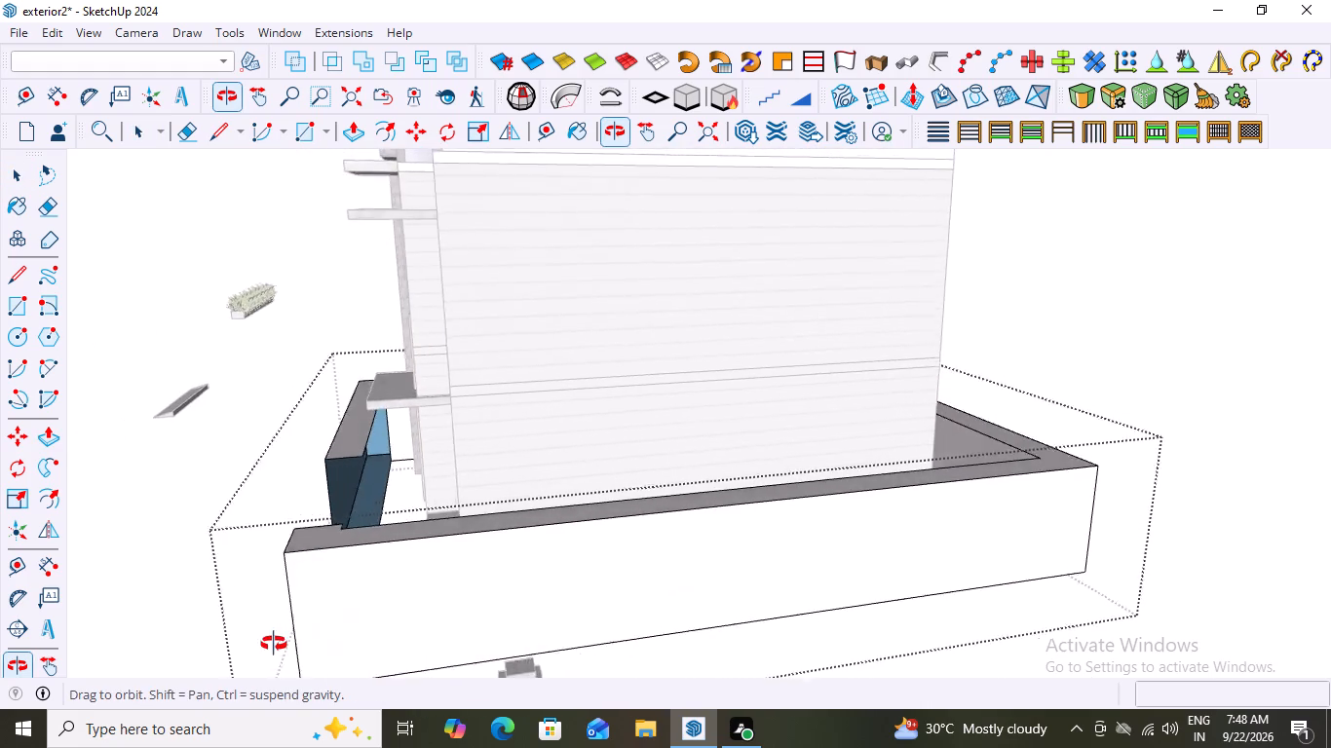
{"action": "middle_click_drag", "start_coordinate": [274, 644], "coordinate": [303, 676]}
{"action": "scroll", "coordinate": [378, 505], "scroll_direction": "up", "scroll_amount": 6}
{"action": "middle_click_drag", "start_coordinate": [348, 532], "coordinate": [314, 557]}
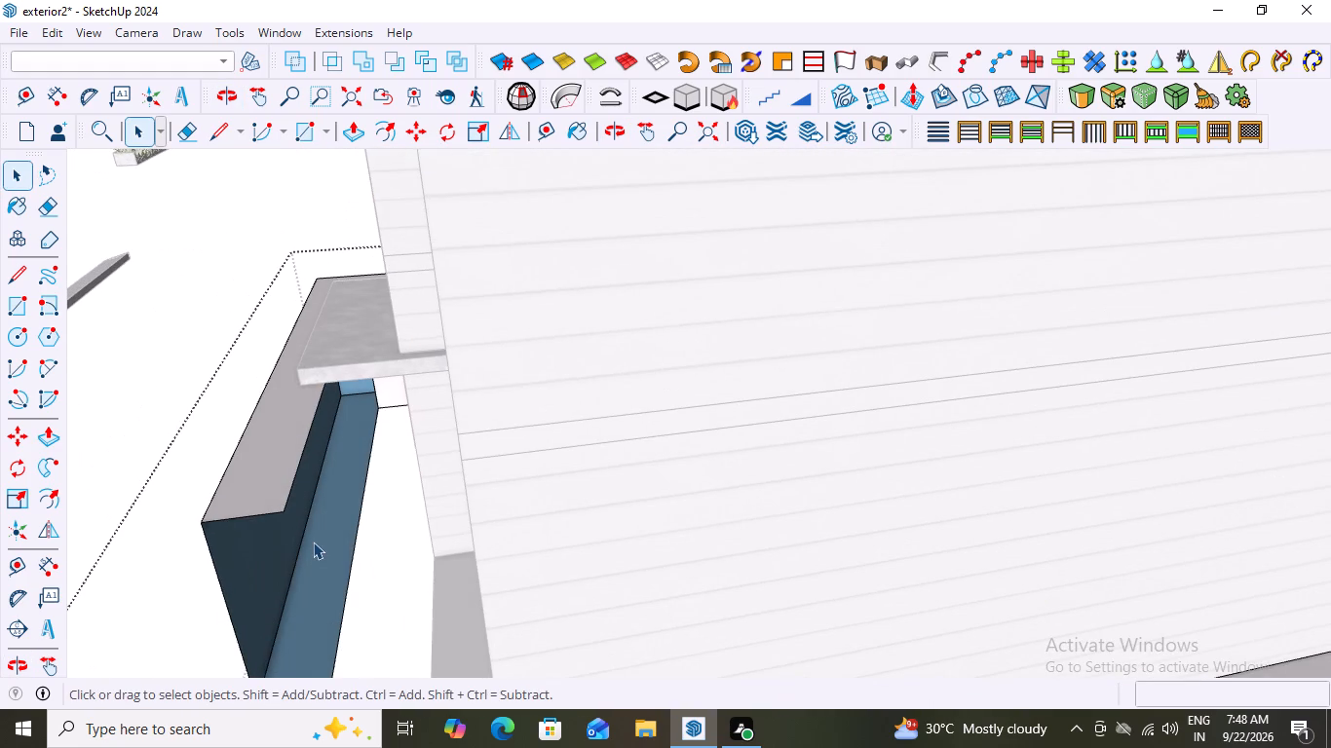
{"action": "scroll", "coordinate": [313, 542], "scroll_direction": "up", "scroll_amount": 1}
{"action": "middle_click_drag", "start_coordinate": [239, 539], "coordinate": [508, 523]}
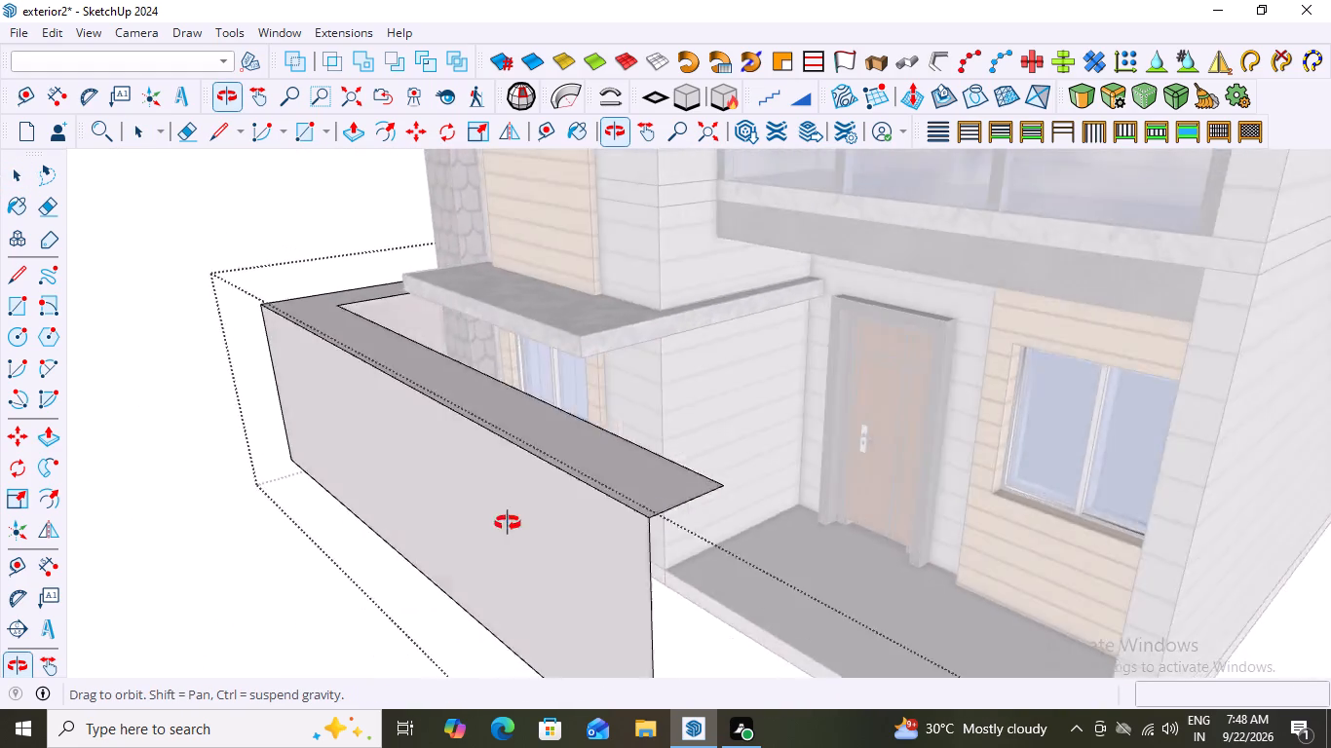
{"action": "middle_click_drag", "start_coordinate": [508, 523], "coordinate": [565, 522]}
{"action": "scroll", "coordinate": [608, 522], "scroll_direction": "down", "scroll_amount": 11}
{"action": "scroll", "coordinate": [664, 581], "scroll_direction": "down", "scroll_amount": 3}
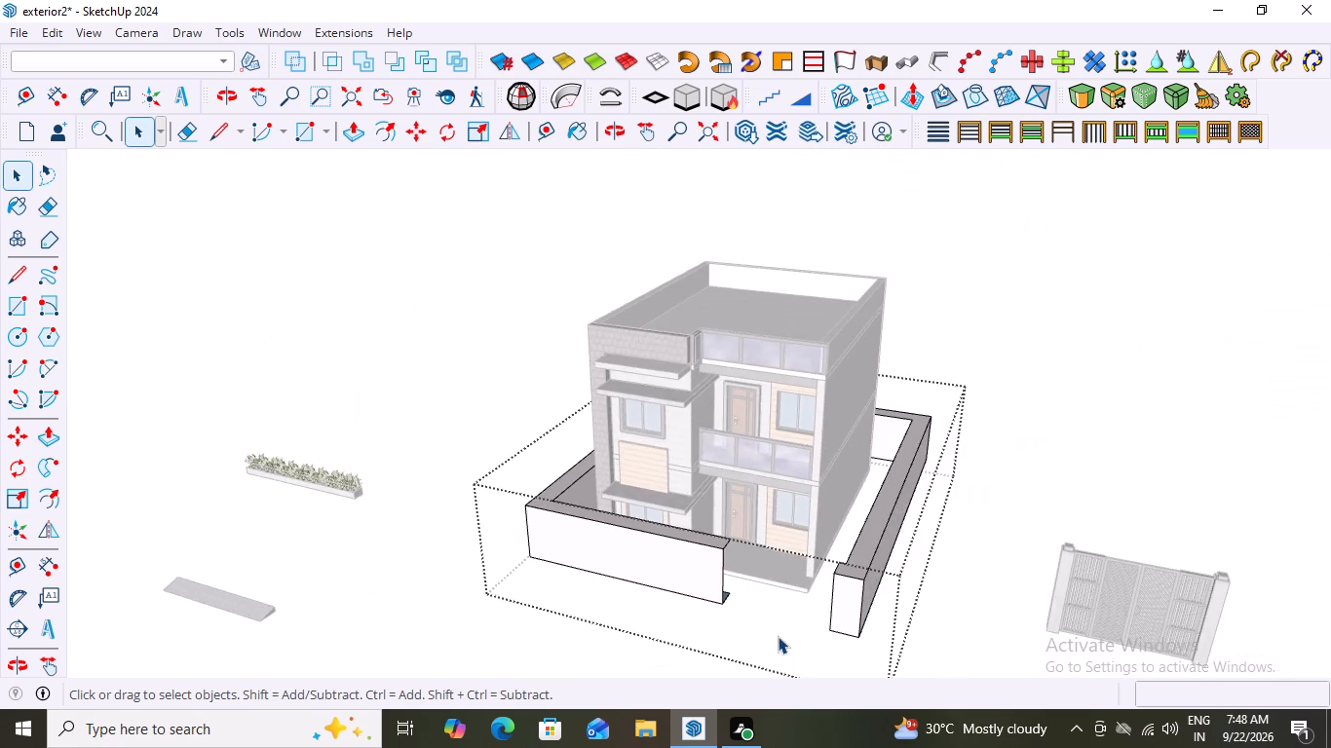
{"action": "middle_click_drag", "start_coordinate": [788, 642], "coordinate": [886, 640]}
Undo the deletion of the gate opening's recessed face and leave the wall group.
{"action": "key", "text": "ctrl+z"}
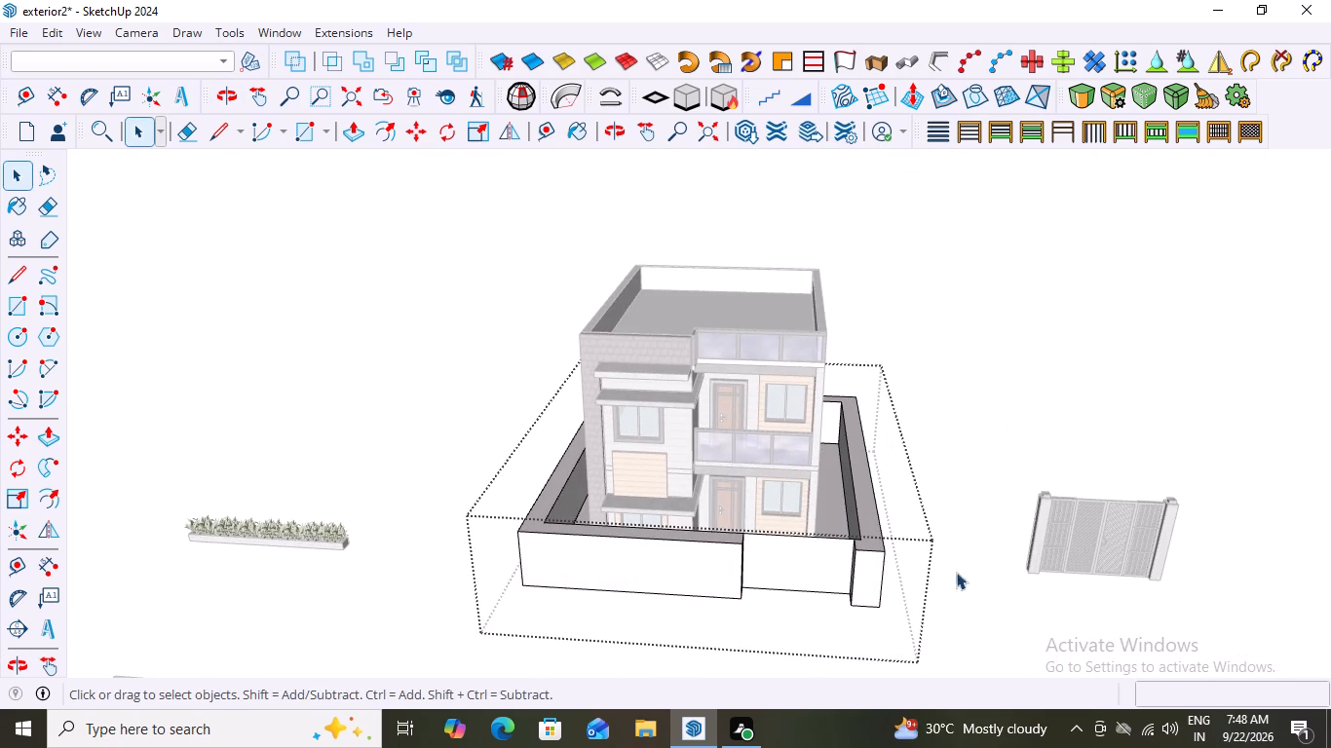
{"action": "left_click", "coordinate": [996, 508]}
Examine the gate opening's recessed panel from the front, from above and from the yard side.
{"action": "scroll", "coordinate": [801, 576], "scroll_direction": "up", "scroll_amount": 9}
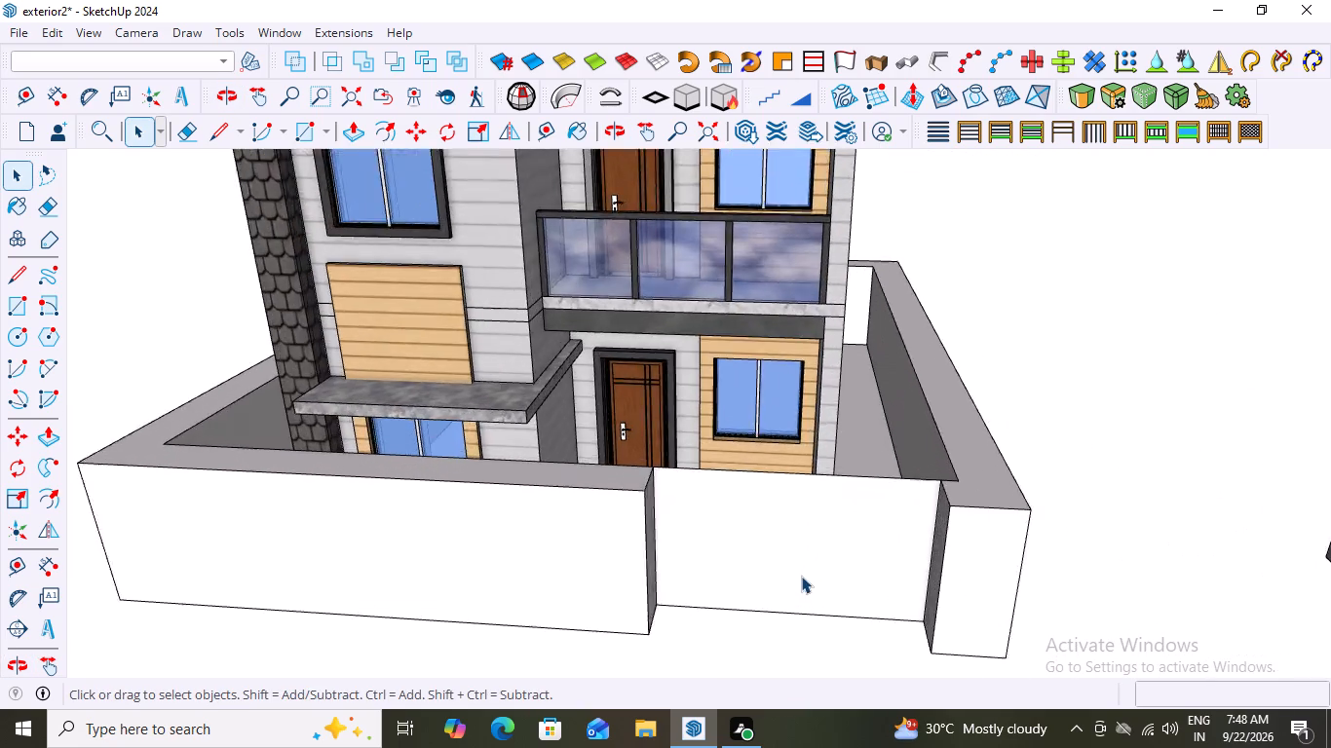
{"action": "scroll", "coordinate": [801, 576], "scroll_direction": "up", "scroll_amount": 4}
{"action": "middle_click_drag", "start_coordinate": [630, 504], "coordinate": [903, 626]}
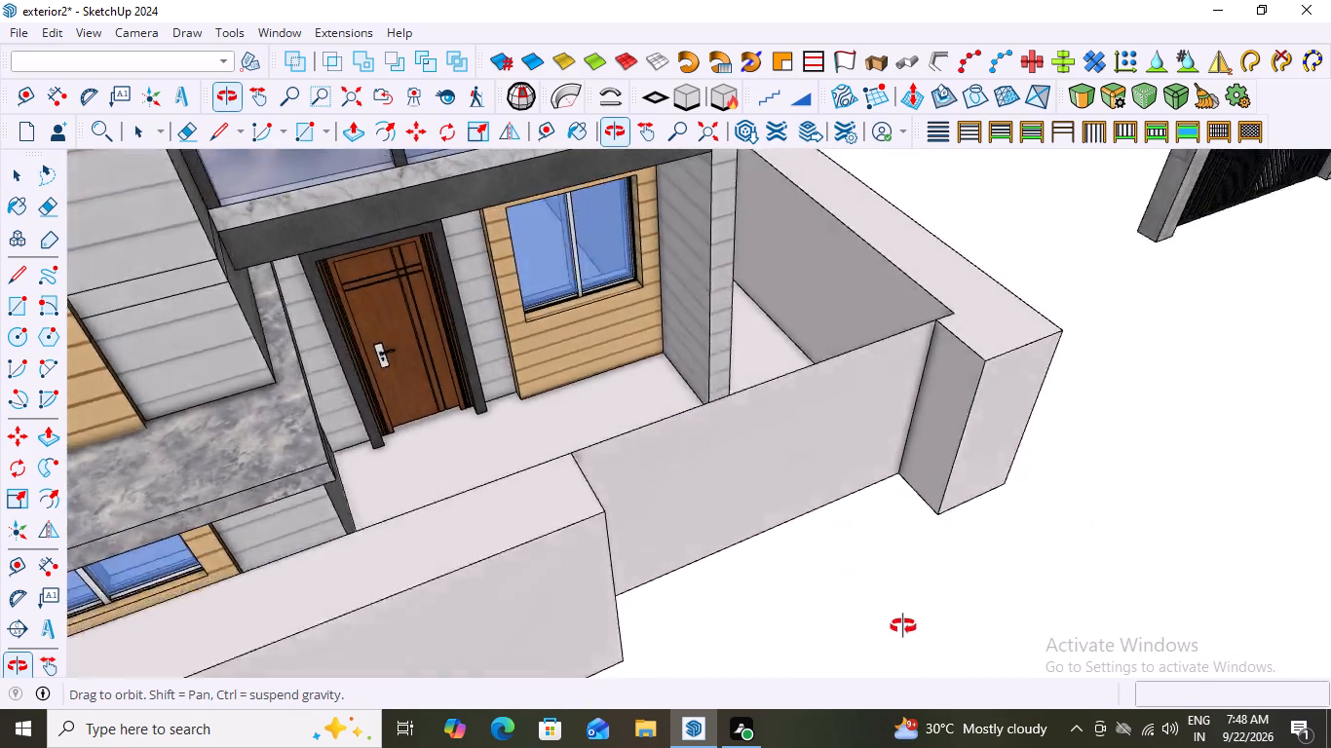
{"action": "middle_click_drag", "start_coordinate": [903, 626], "coordinate": [1166, 581]}
{"action": "middle_click_drag", "start_coordinate": [563, 486], "coordinate": [701, 542]}
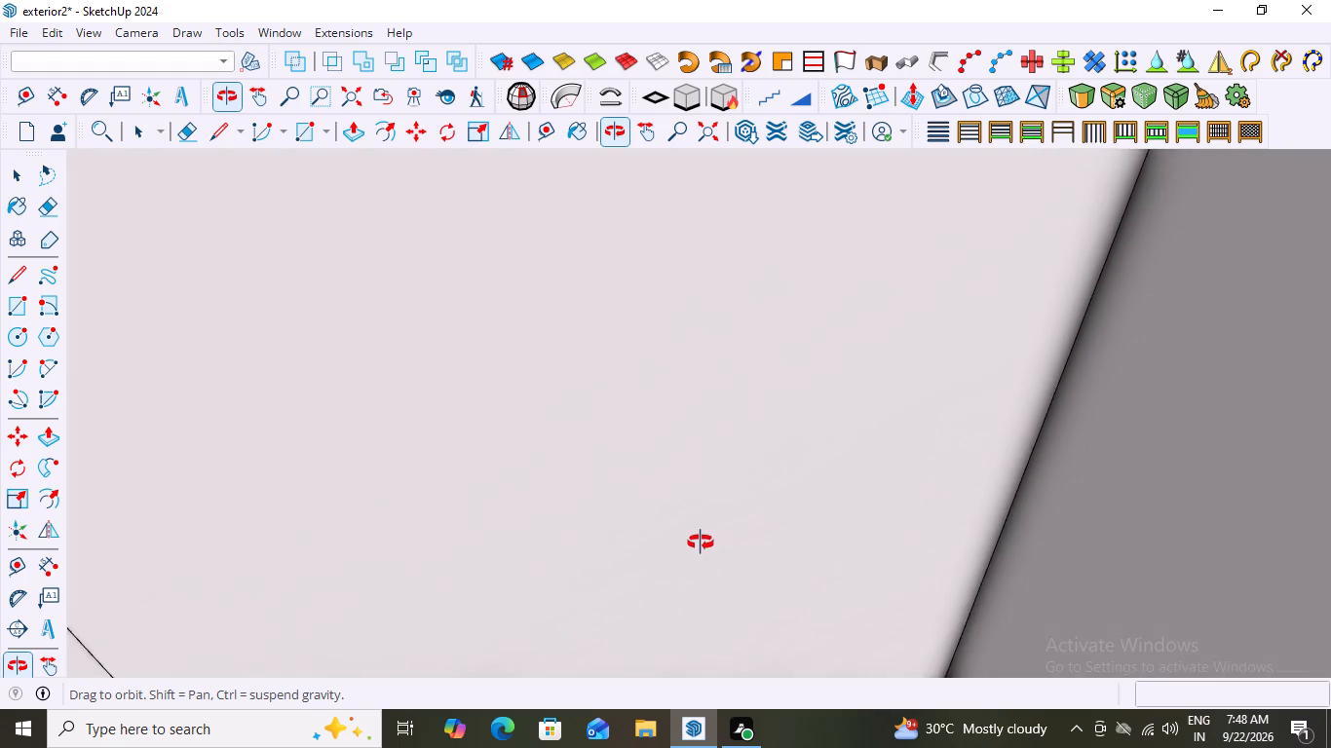
{"action": "middle_click_drag", "start_coordinate": [701, 542], "coordinate": [586, 542]}
{"action": "scroll", "coordinate": [545, 531], "scroll_direction": "down", "scroll_amount": 20}
{"action": "scroll", "coordinate": [545, 531], "scroll_direction": "down", "scroll_amount": 3}
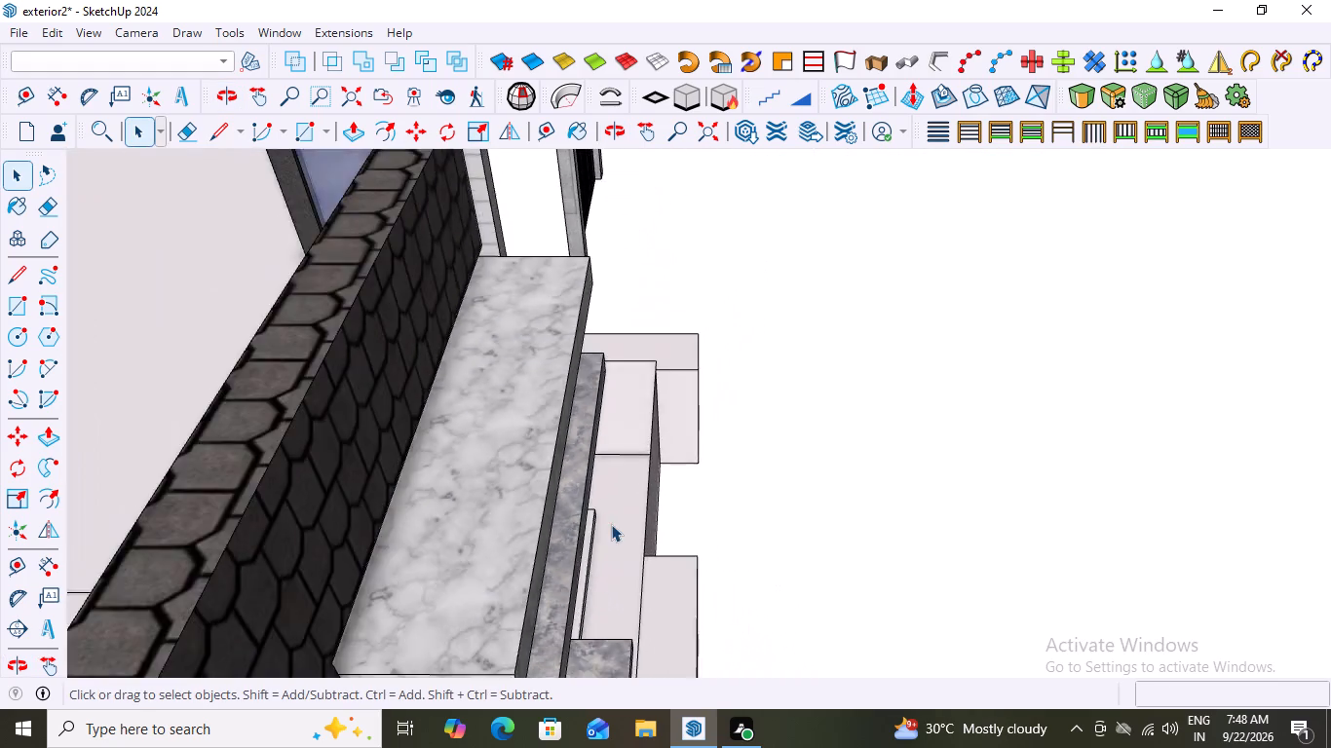
{"action": "scroll", "coordinate": [611, 524], "scroll_direction": "down", "scroll_amount": 7}
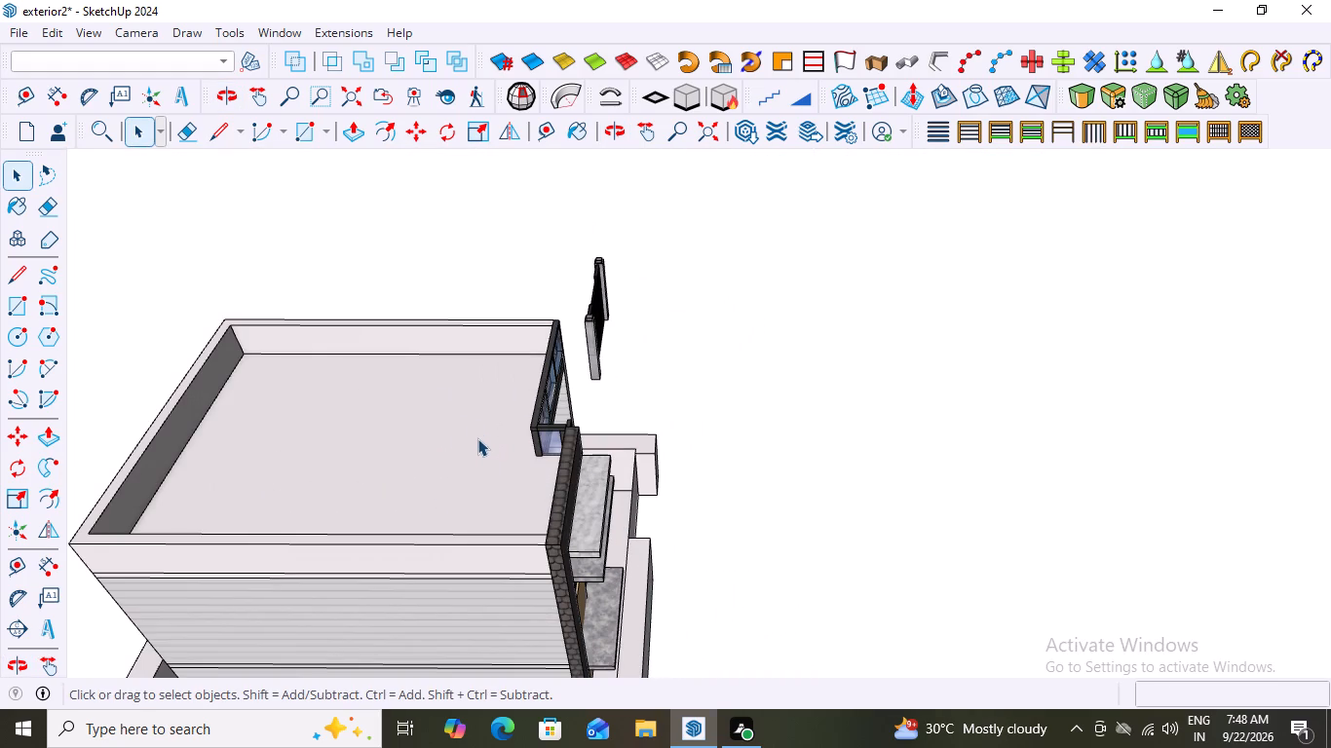
{"action": "middle_click_drag", "start_coordinate": [443, 466], "coordinate": [483, 463]}
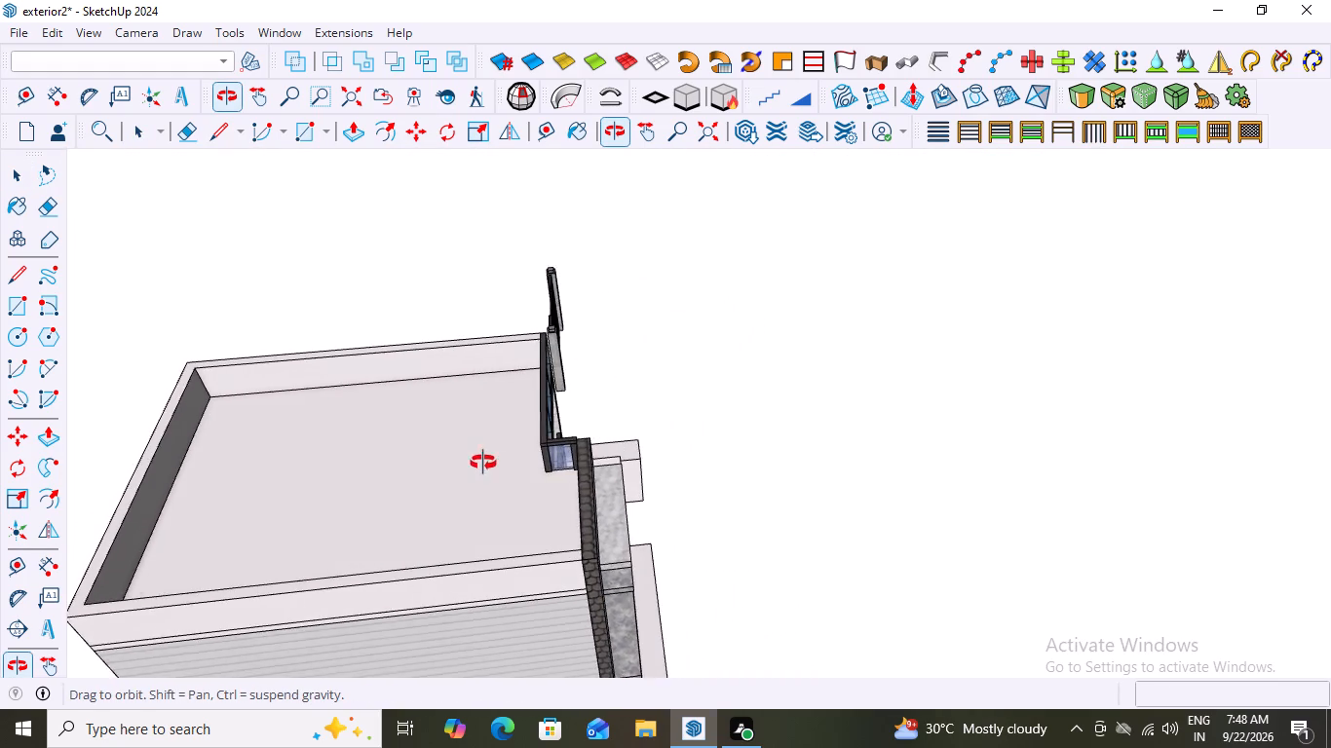
{"action": "middle_click_drag", "start_coordinate": [483, 463], "coordinate": [279, 432]}
{"action": "scroll", "coordinate": [536, 488], "scroll_direction": "up", "scroll_amount": 10}
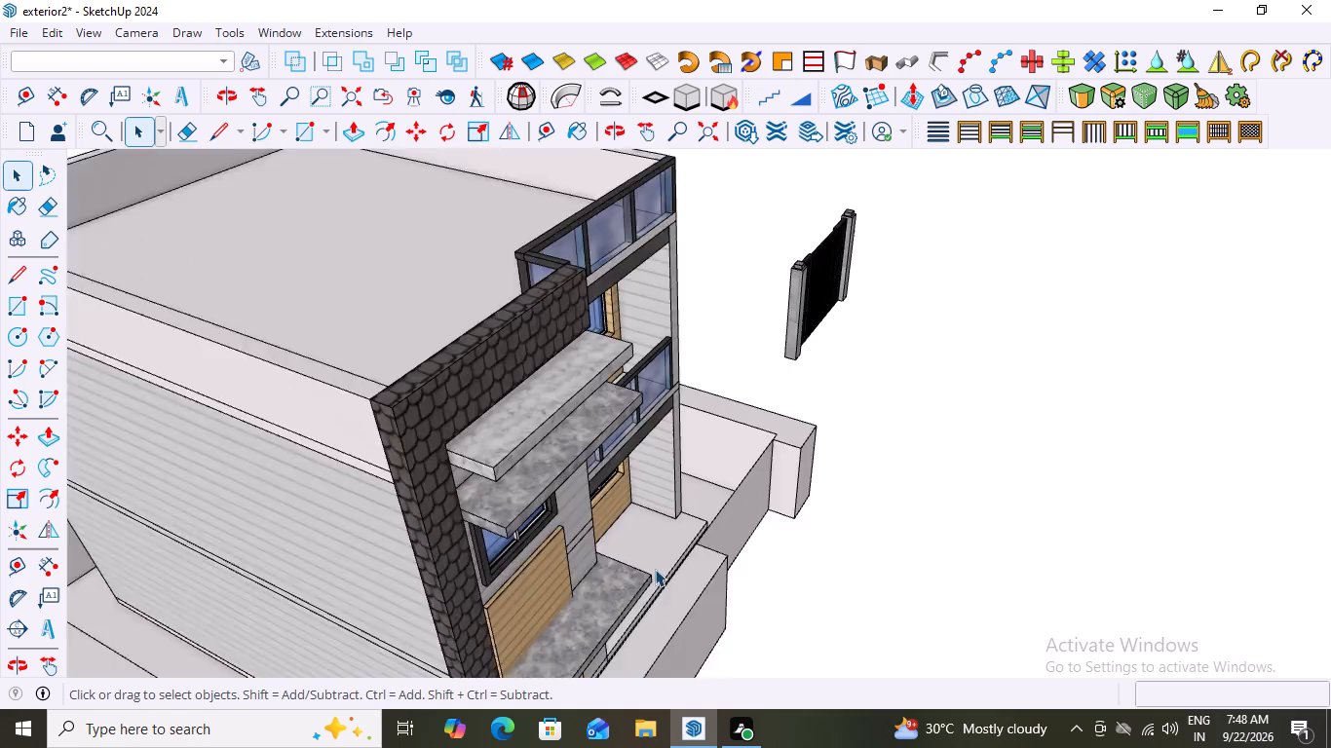
{"action": "scroll", "coordinate": [655, 569], "scroll_direction": "up", "scroll_amount": 17}
{"action": "scroll", "coordinate": [782, 599], "scroll_direction": "down", "scroll_amount": 3}
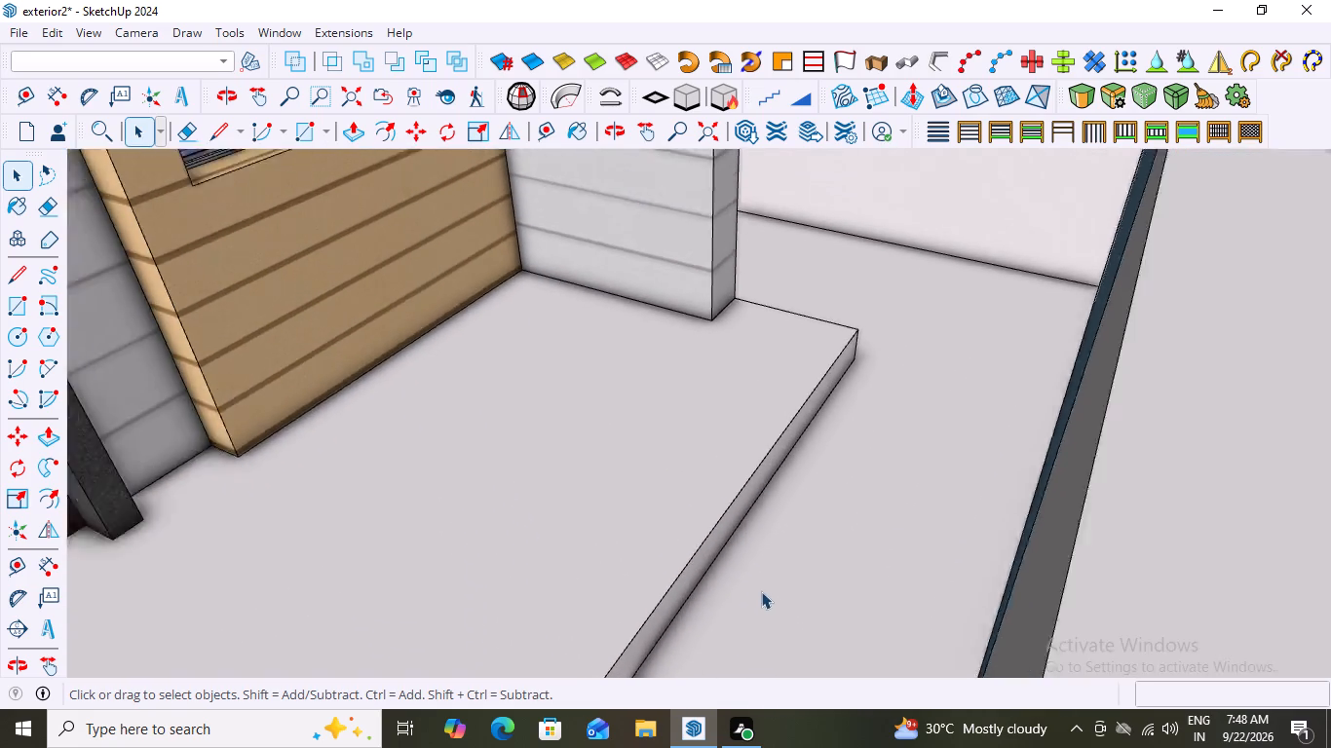
{"action": "scroll", "coordinate": [761, 591], "scroll_direction": "down", "scroll_amount": 7}
{"action": "middle_click_drag", "start_coordinate": [765, 600], "coordinate": [835, 632]}
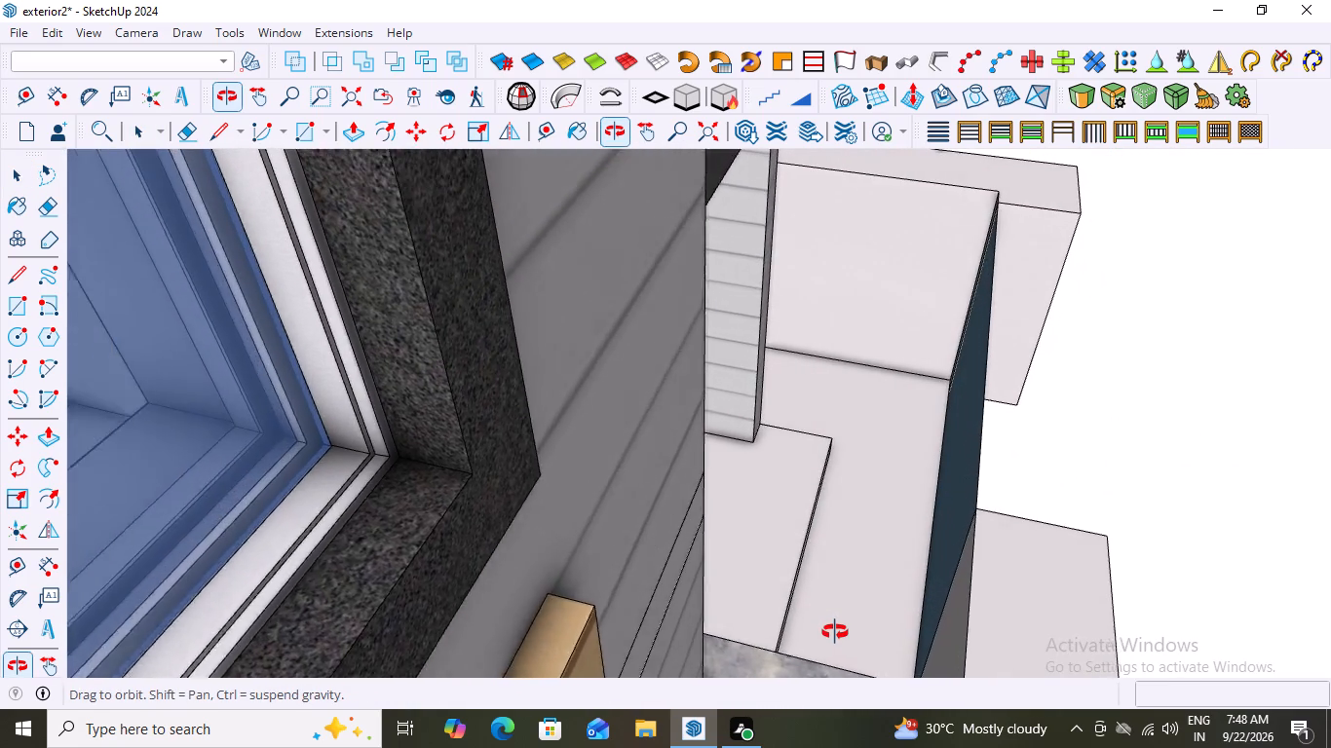
{"action": "middle_click_drag", "start_coordinate": [835, 632], "coordinate": [835, 633]}
Inside the wall group, Push/Pull the yard side of the recessed panel outward about 1' 10 5/8", flush with the front wall face.
{"action": "left_click", "coordinate": [957, 620]}
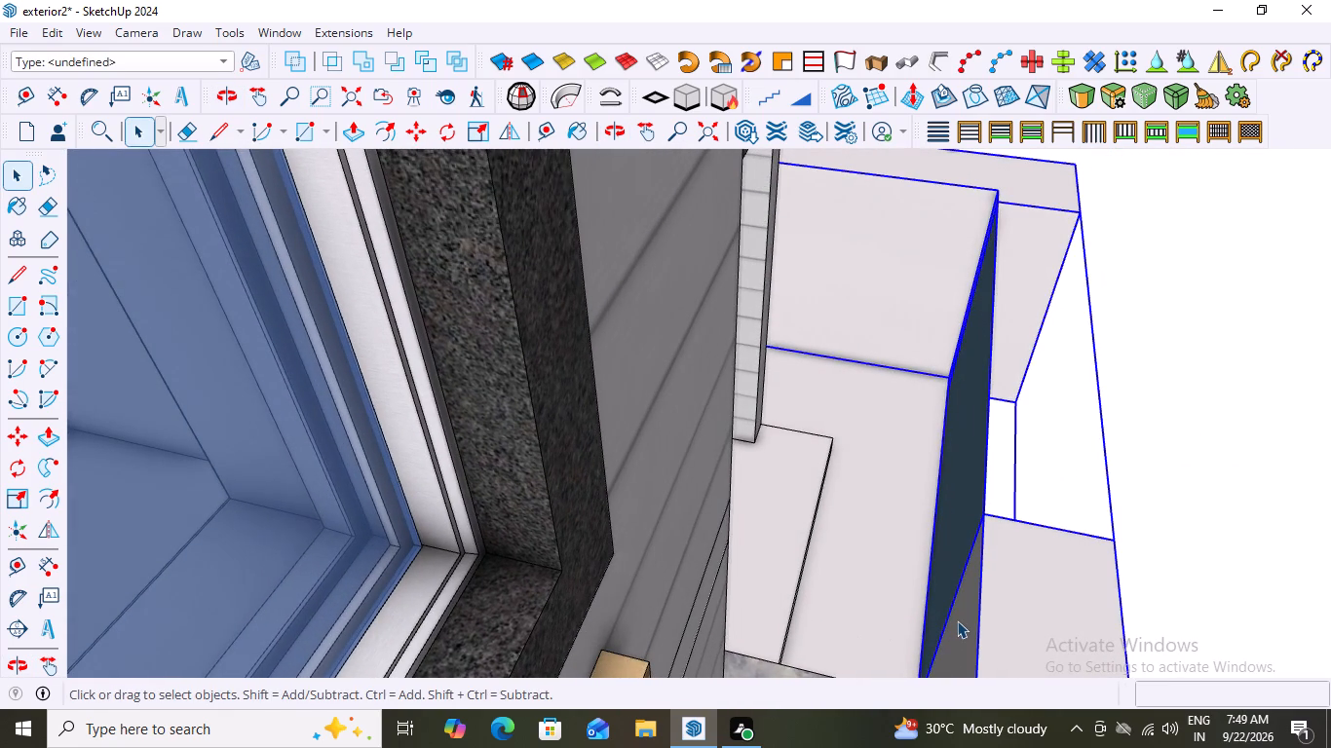
{"action": "double_click", "coordinate": [970, 617]}
{"action": "left_click", "coordinate": [970, 617]}
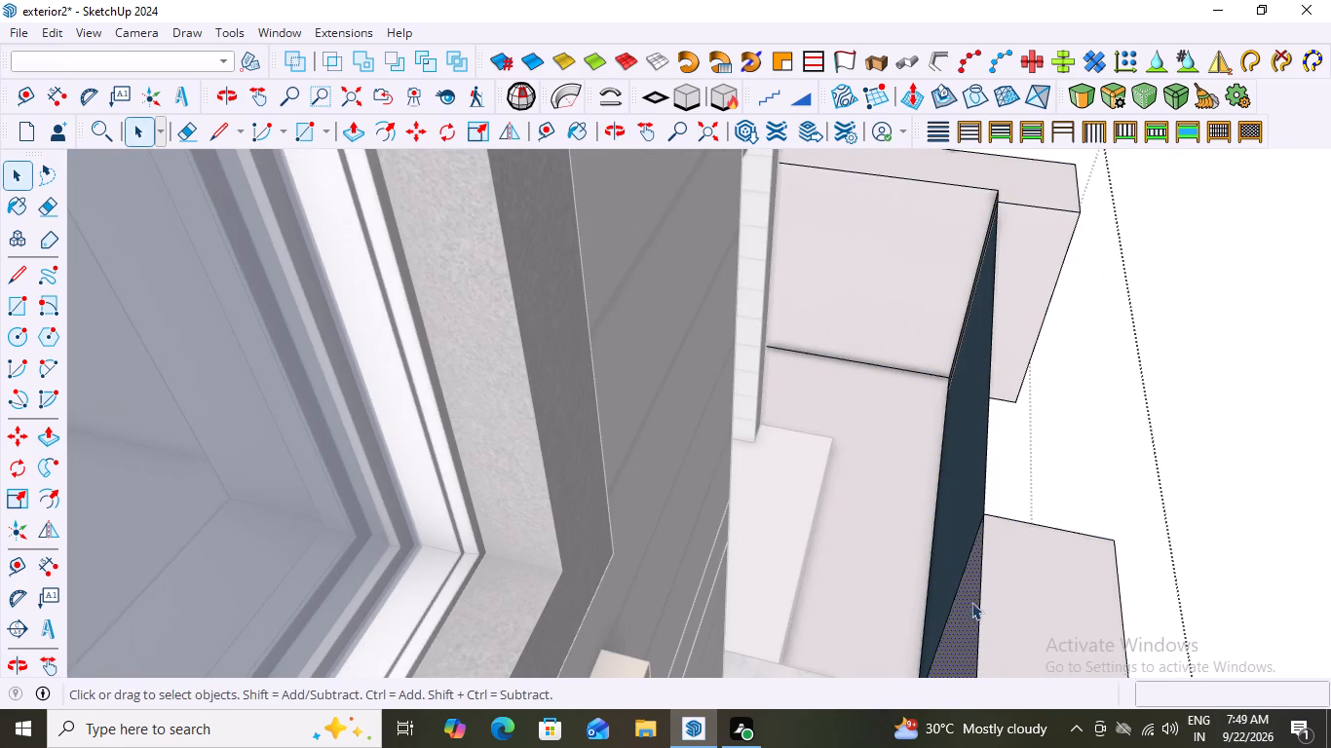
{"action": "left_click", "coordinate": [950, 476]}
{"action": "left_click", "coordinate": [950, 476]}
{"action": "double_click", "coordinate": [950, 476]}
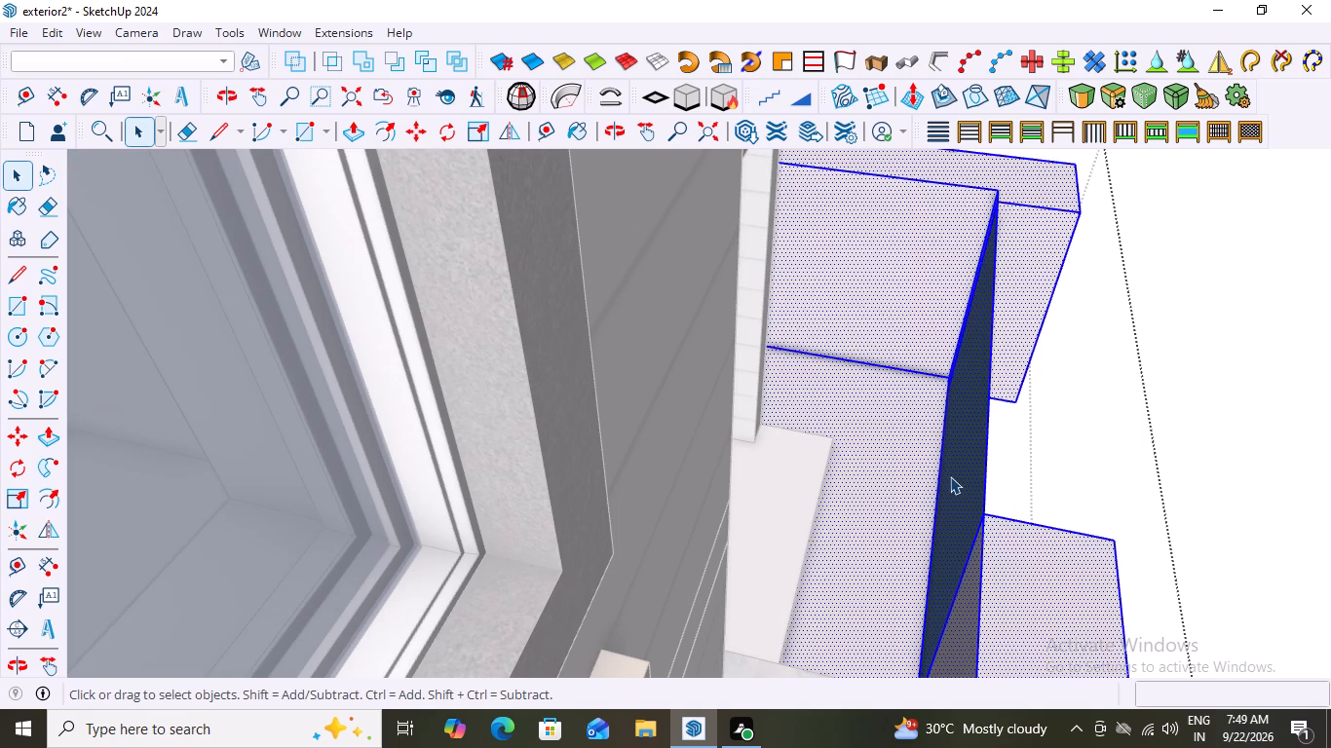
{"action": "triple_click", "coordinate": [950, 476]}
{"action": "double_click", "coordinate": [950, 476]}
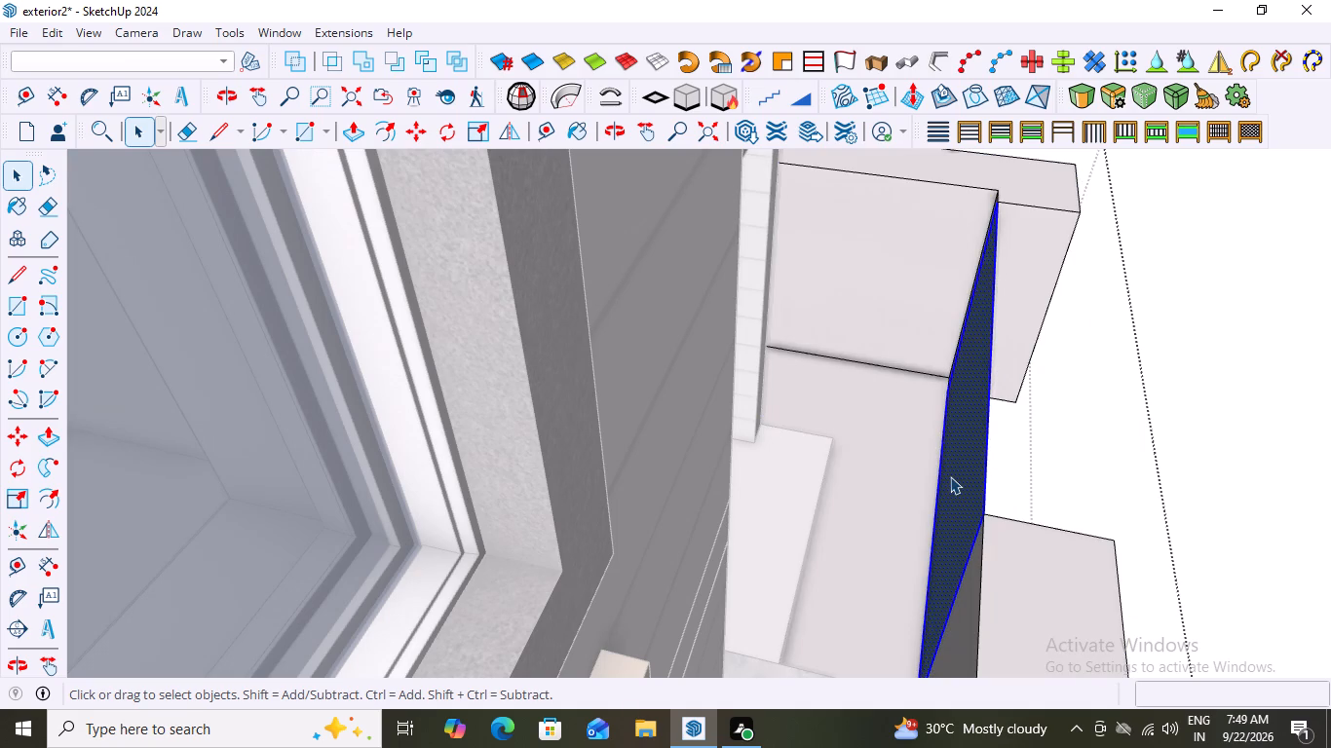
{"action": "key", "text": "p"}
{"action": "left_click", "coordinate": [950, 476]}
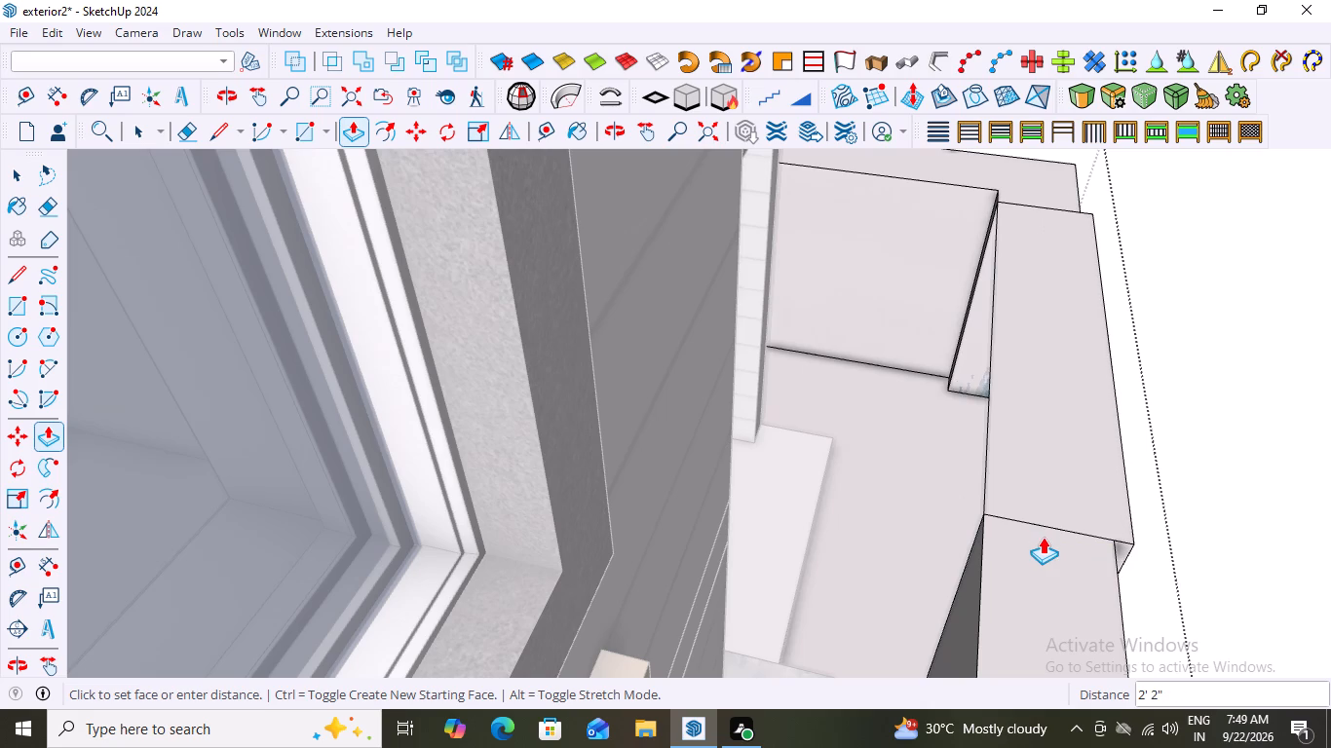
{"action": "middle_click_drag", "start_coordinate": [1041, 537], "coordinate": [1083, 527]}
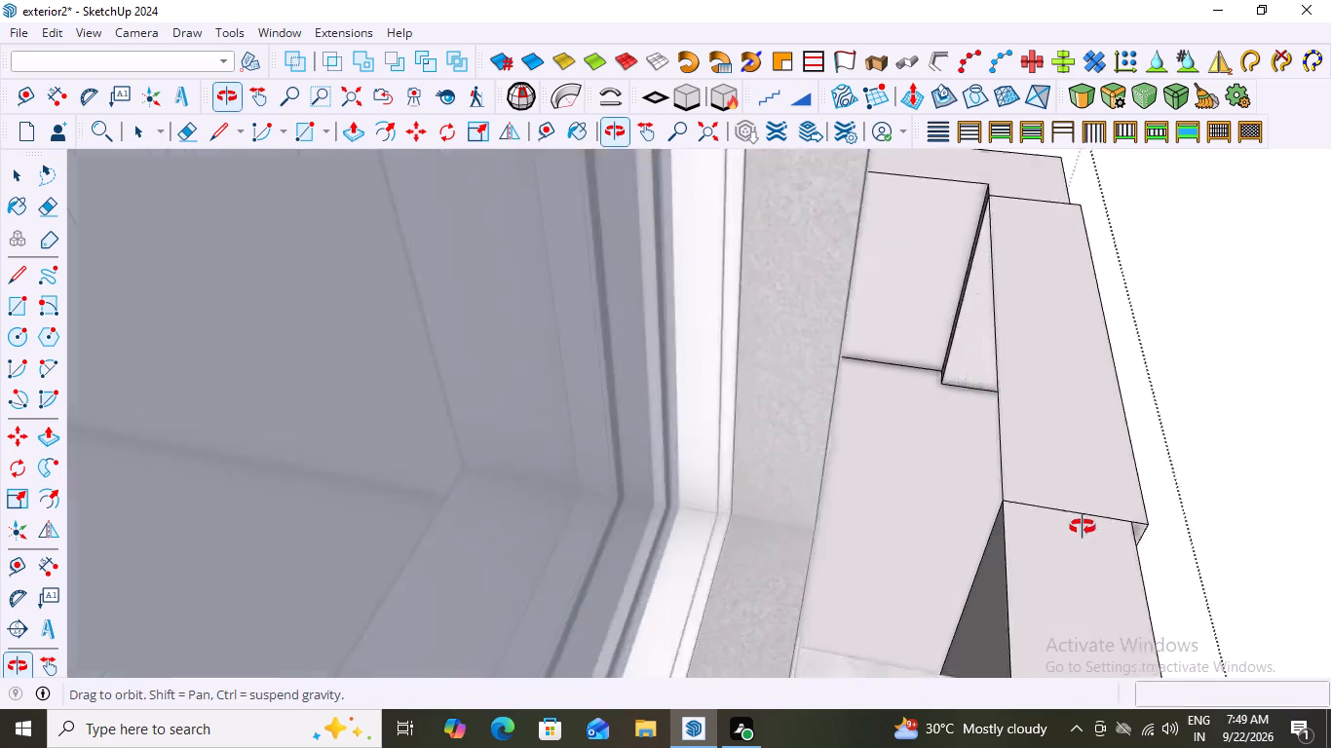
{"action": "middle_click_drag", "start_coordinate": [1083, 527], "coordinate": [1012, 540]}
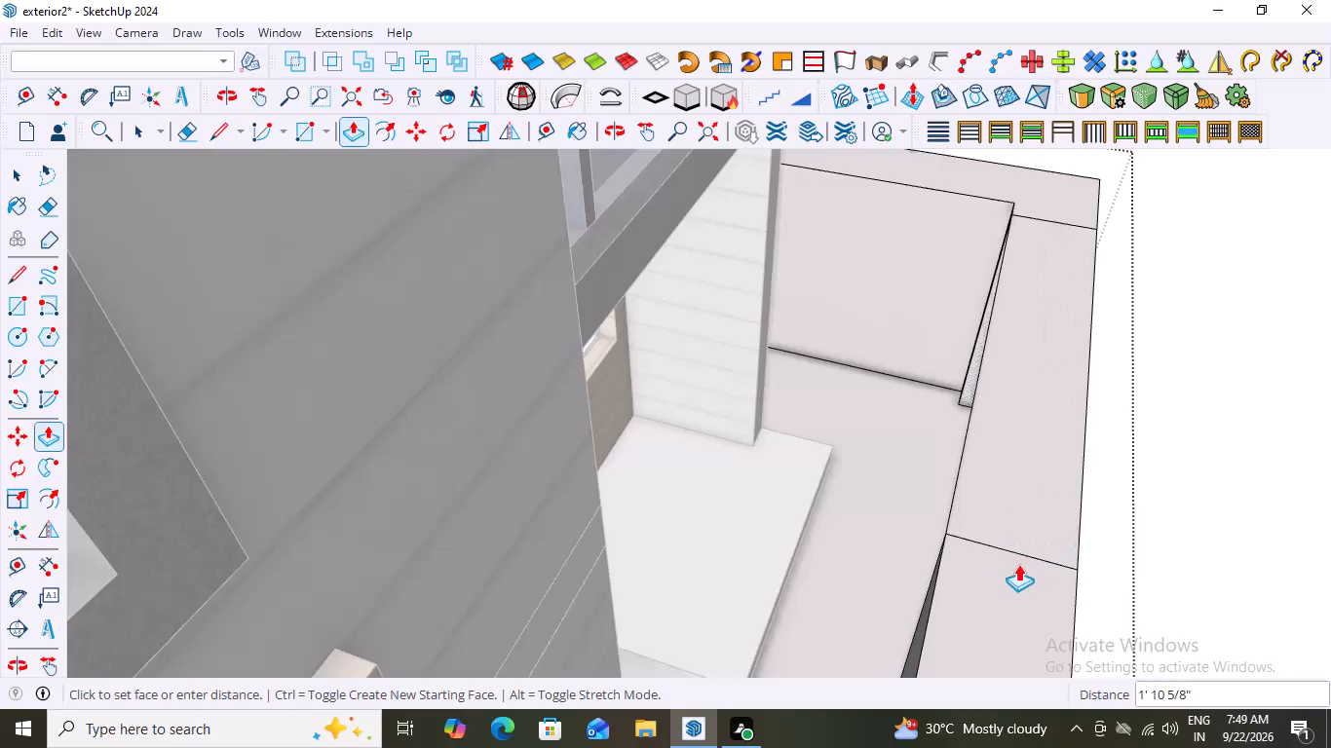
{"action": "left_click", "coordinate": [1018, 564]}
{"action": "key", "text": "Escape"}
Delete the front face of the gate segment together with its bounding edges from the compound wall.
{"action": "scroll", "coordinate": [1060, 556], "scroll_direction": "down", "scroll_amount": 3}
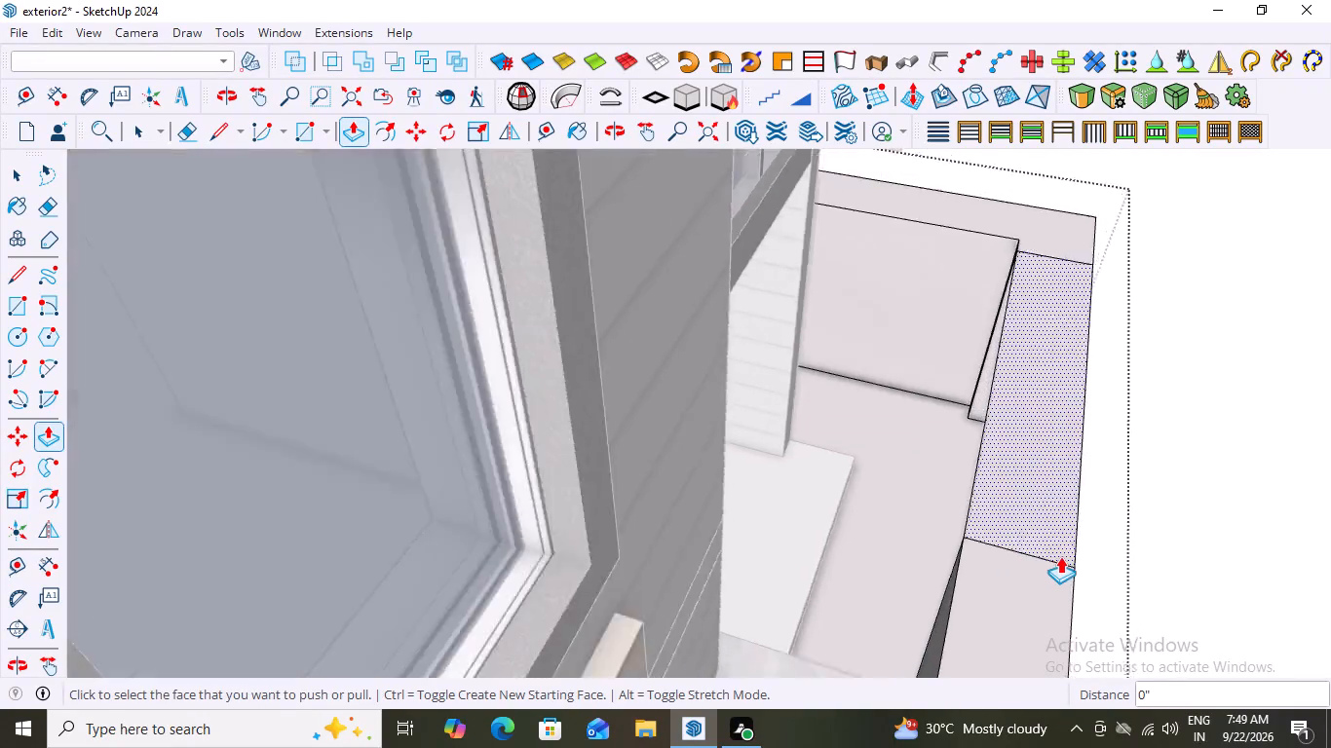
{"action": "scroll", "coordinate": [1060, 556], "scroll_direction": "down", "scroll_amount": 3}
{"action": "scroll", "coordinate": [975, 567], "scroll_direction": "down", "scroll_amount": 11}
{"action": "key", "text": "space"}
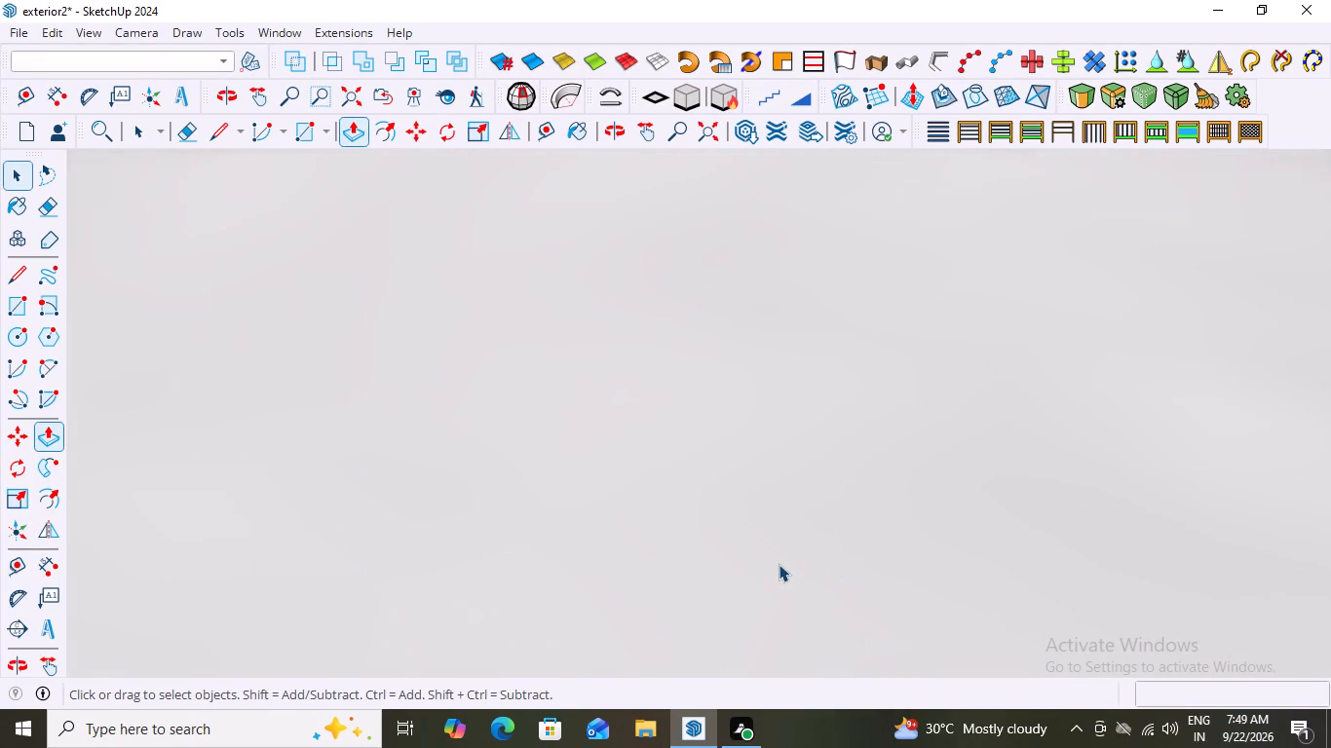
{"action": "key", "text": "space"}
{"action": "scroll", "coordinate": [770, 562], "scroll_direction": "down", "scroll_amount": 20}
{"action": "scroll", "coordinate": [770, 562], "scroll_direction": "down", "scroll_amount": 11}
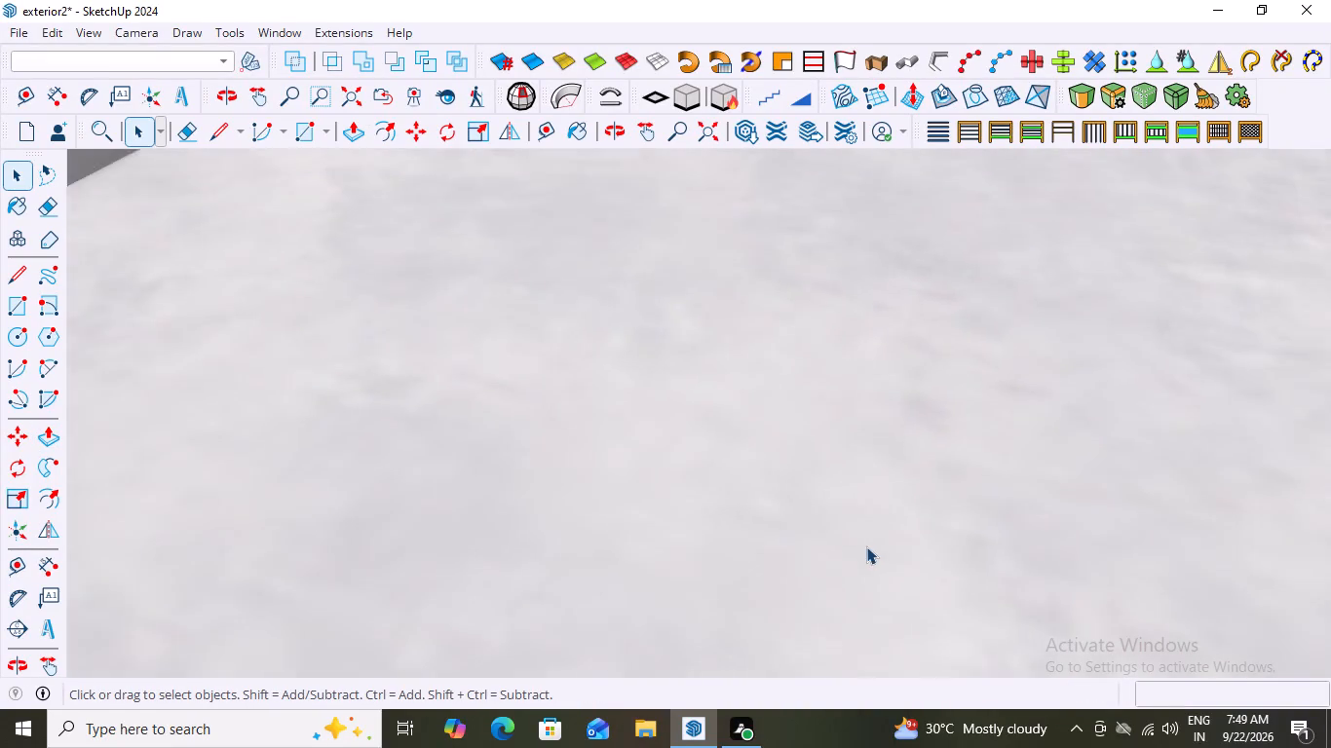
{"action": "scroll", "coordinate": [866, 546], "scroll_direction": "down", "scroll_amount": 2}
{"action": "scroll", "coordinate": [688, 476], "scroll_direction": "down", "scroll_amount": 20}
{"action": "scroll", "coordinate": [688, 476], "scroll_direction": "down", "scroll_amount": 10}
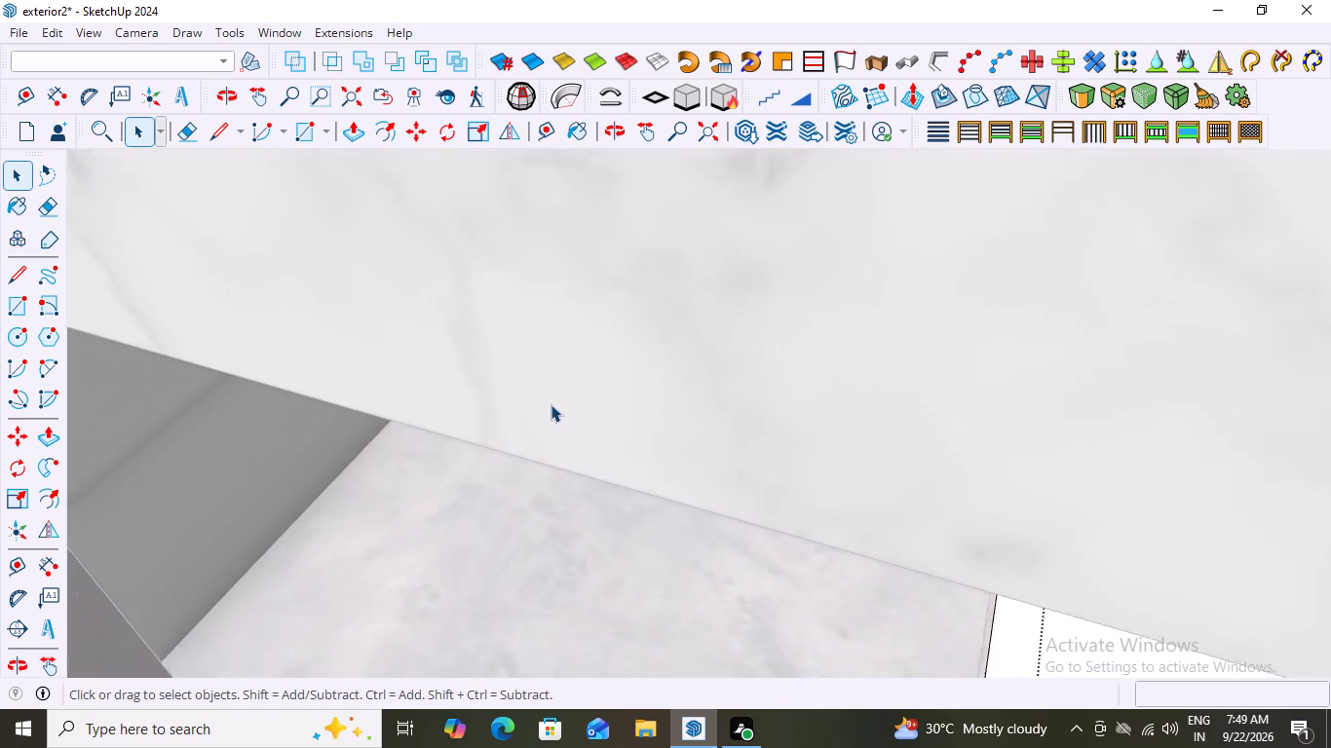
{"action": "scroll", "coordinate": [551, 404], "scroll_direction": "down", "scroll_amount": 20}
{"action": "scroll", "coordinate": [551, 404], "scroll_direction": "down", "scroll_amount": 18}
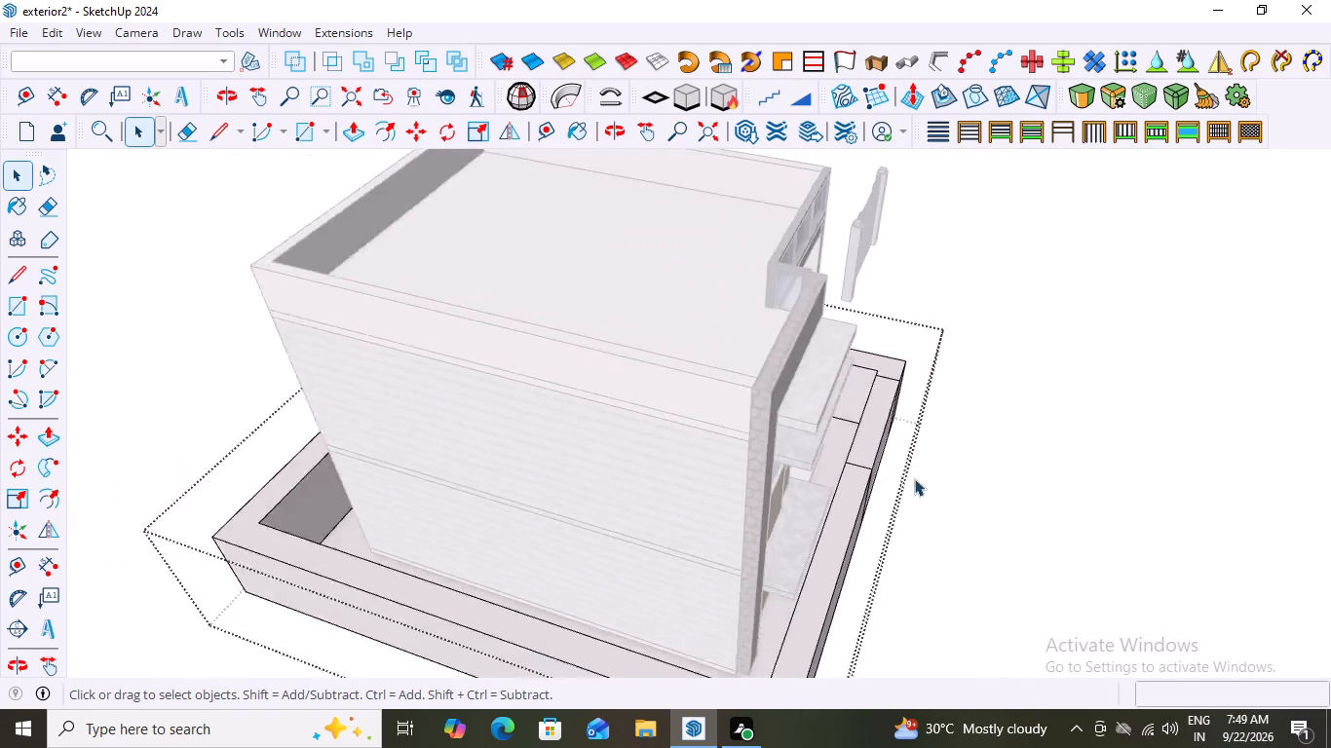
{"action": "scroll", "coordinate": [914, 478], "scroll_direction": "down", "scroll_amount": 7}
{"action": "middle_click_drag", "start_coordinate": [1016, 524], "coordinate": [707, 424]}
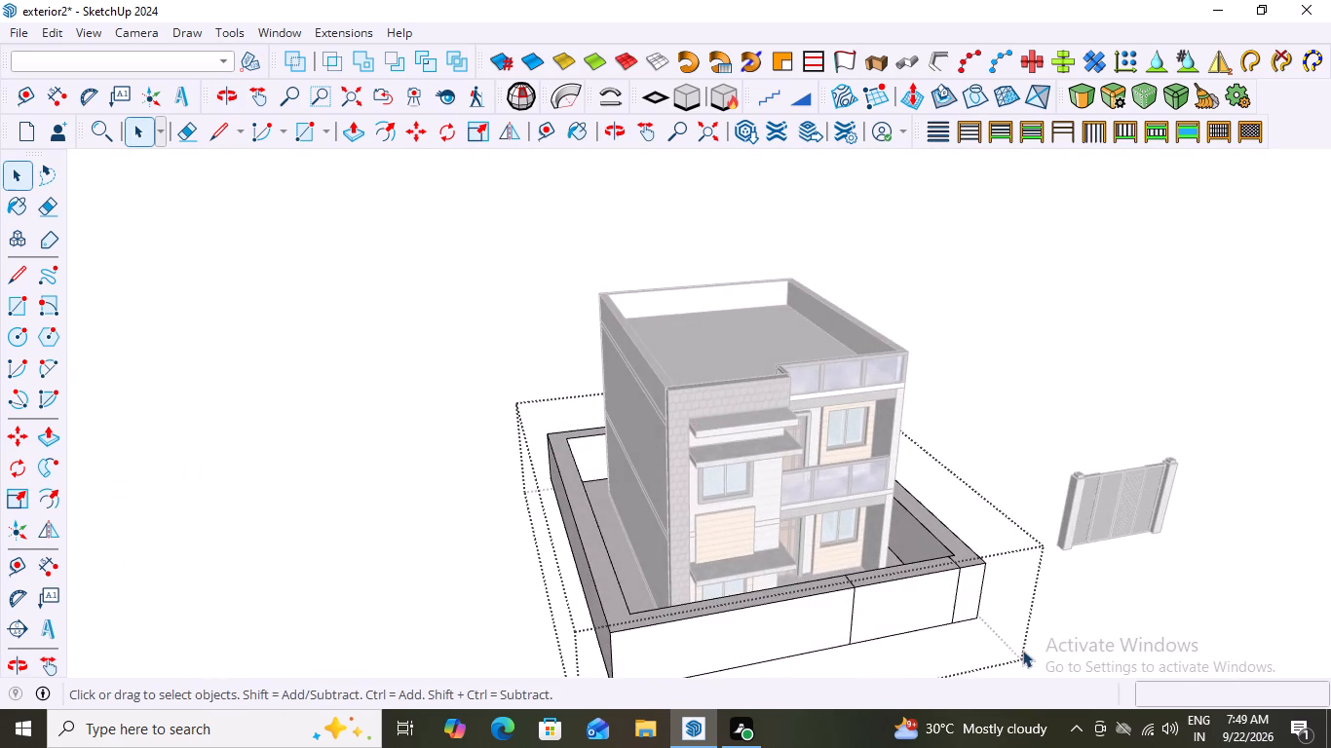
{"action": "scroll", "coordinate": [942, 617], "scroll_direction": "up", "scroll_amount": 10}
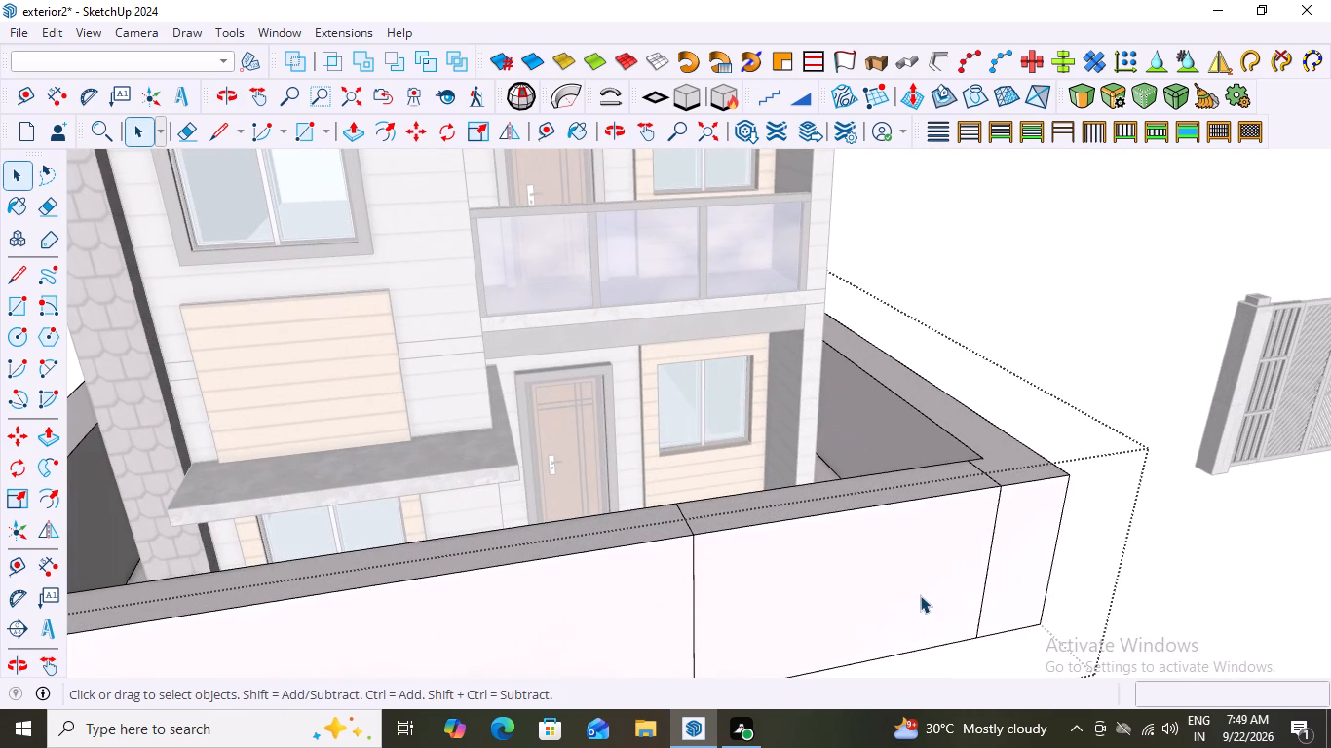
{"action": "left_click", "coordinate": [920, 595]}
{"action": "double_click", "coordinate": [920, 595]}
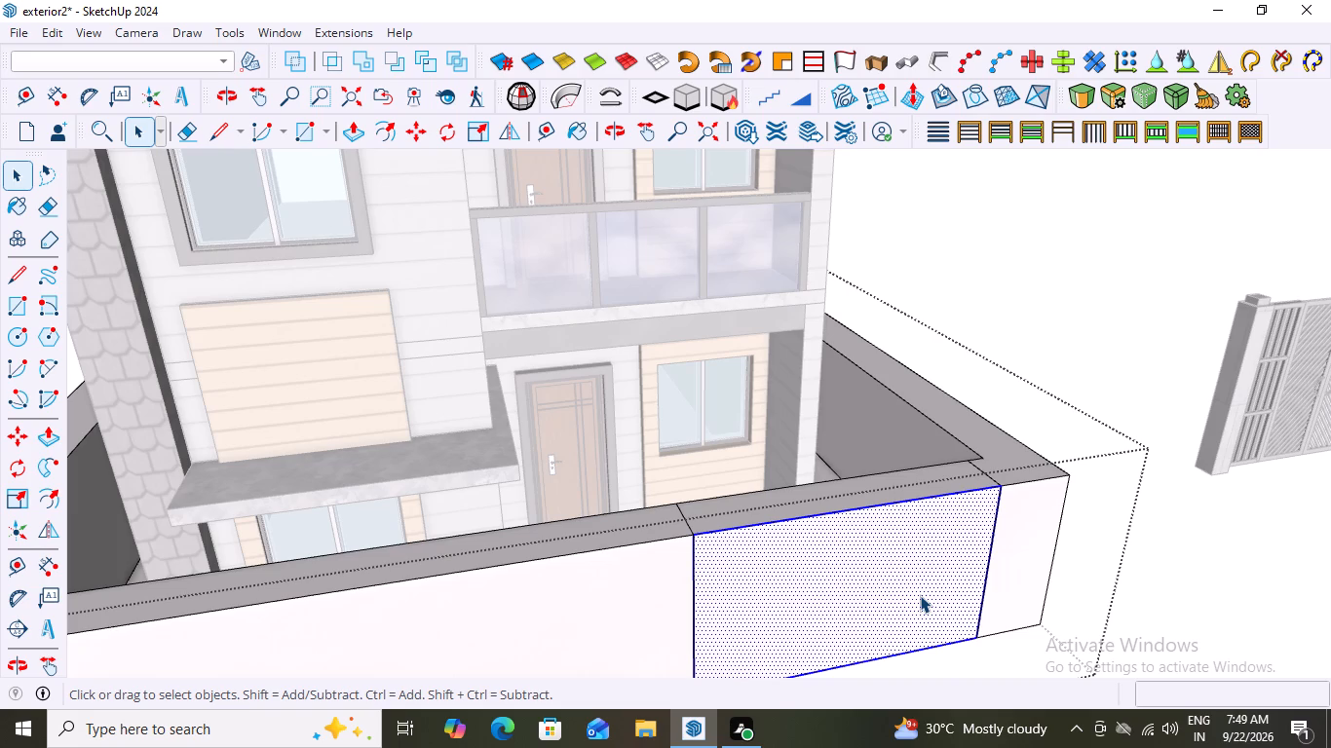
{"action": "key", "text": "Delete"}
{"action": "middle_click_drag", "start_coordinate": [930, 614], "coordinate": [703, 610]}
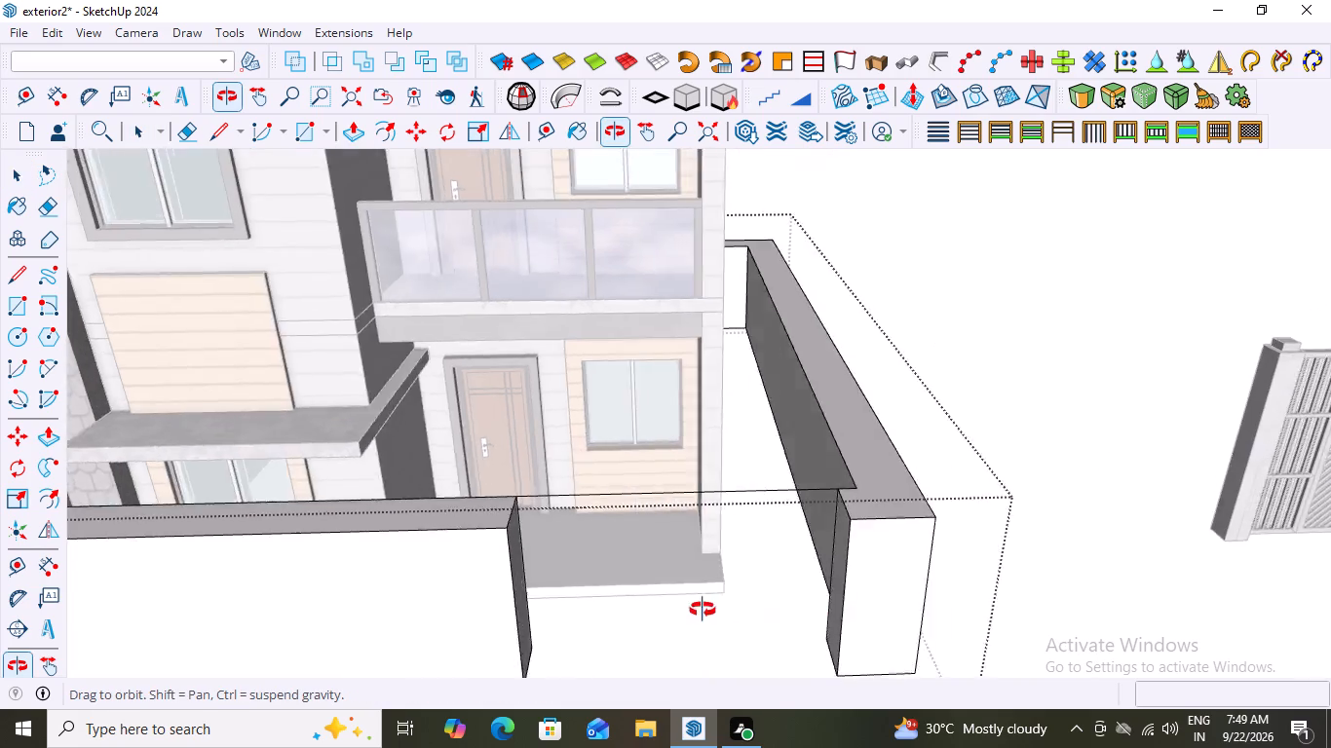
Delete the leftover top edge spanning the gate opening inside the wall group, and leave the group.
{"action": "middle_click_drag", "start_coordinate": [703, 610], "coordinate": [768, 631]}
{"action": "scroll", "coordinate": [544, 553], "scroll_direction": "up", "scroll_amount": 3}
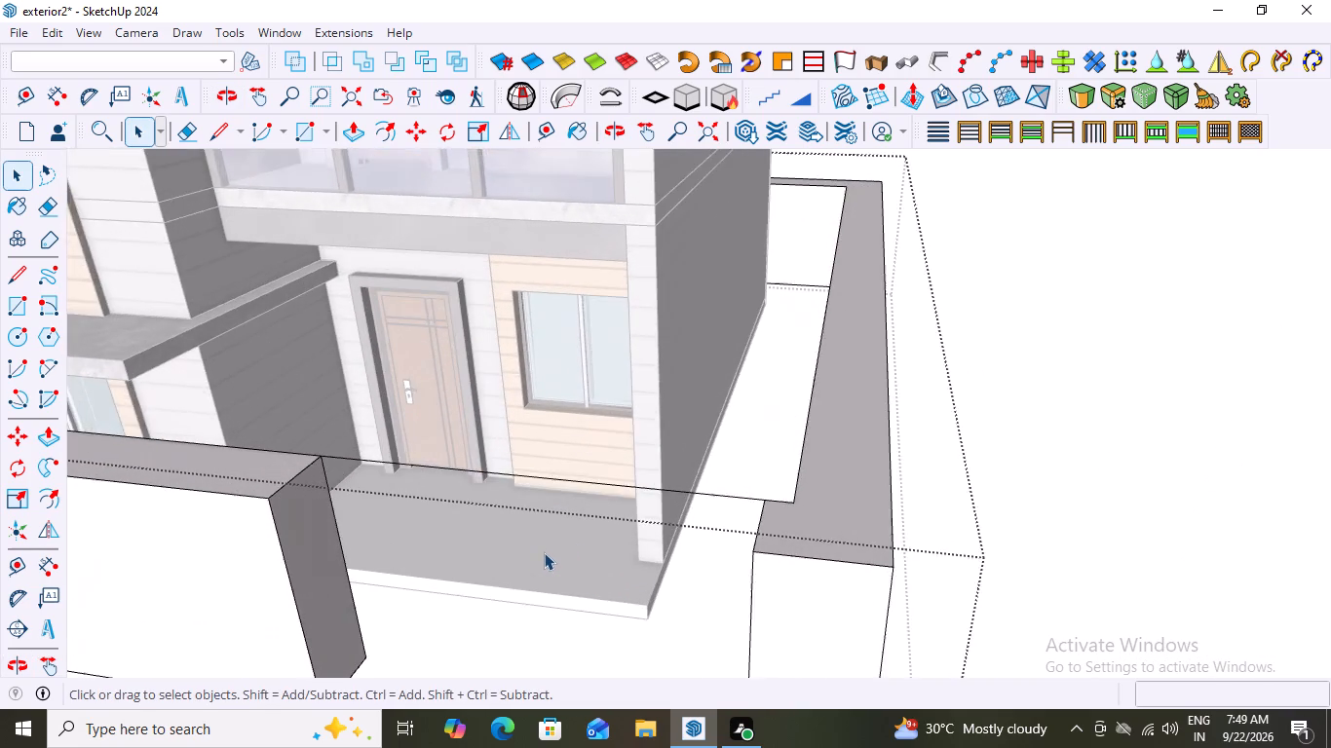
{"action": "scroll", "coordinate": [544, 552], "scroll_direction": "up", "scroll_amount": 2}
{"action": "left_click", "coordinate": [613, 453]}
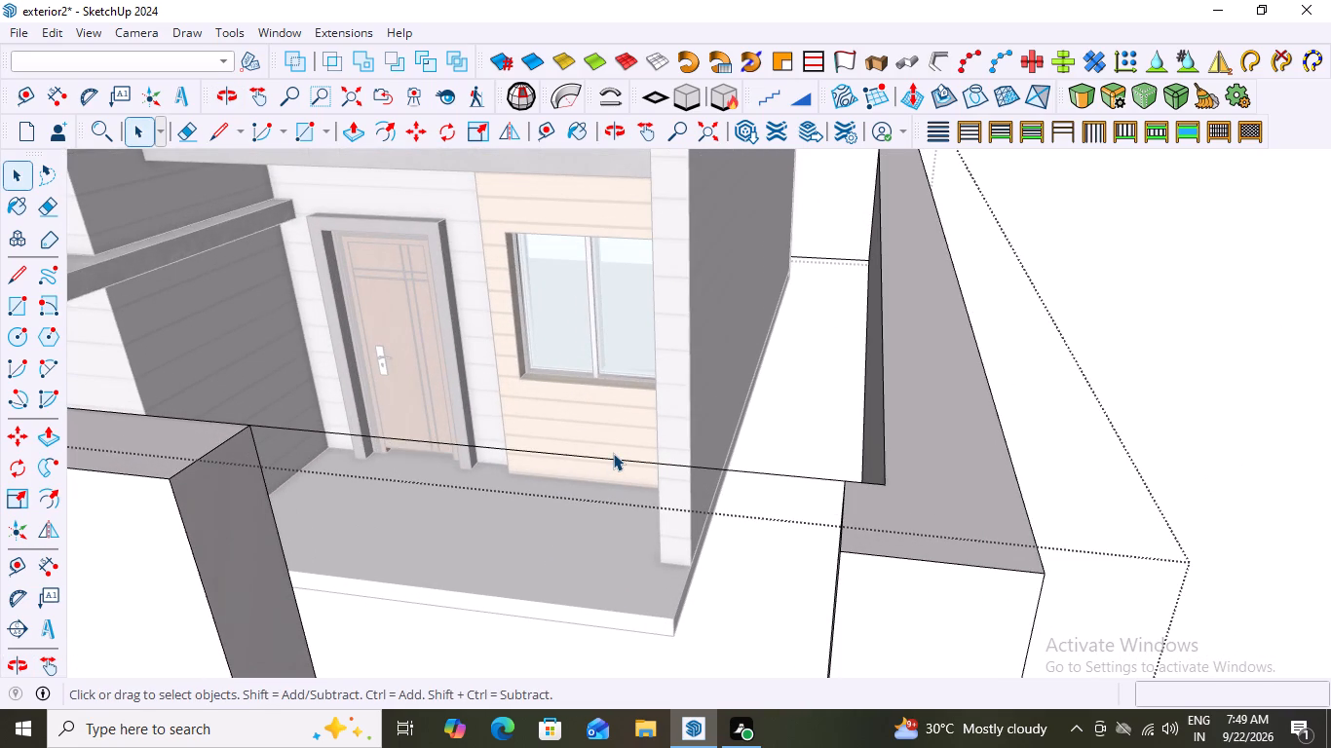
{"action": "left_click", "coordinate": [615, 457]}
{"action": "key", "text": "Delete"}
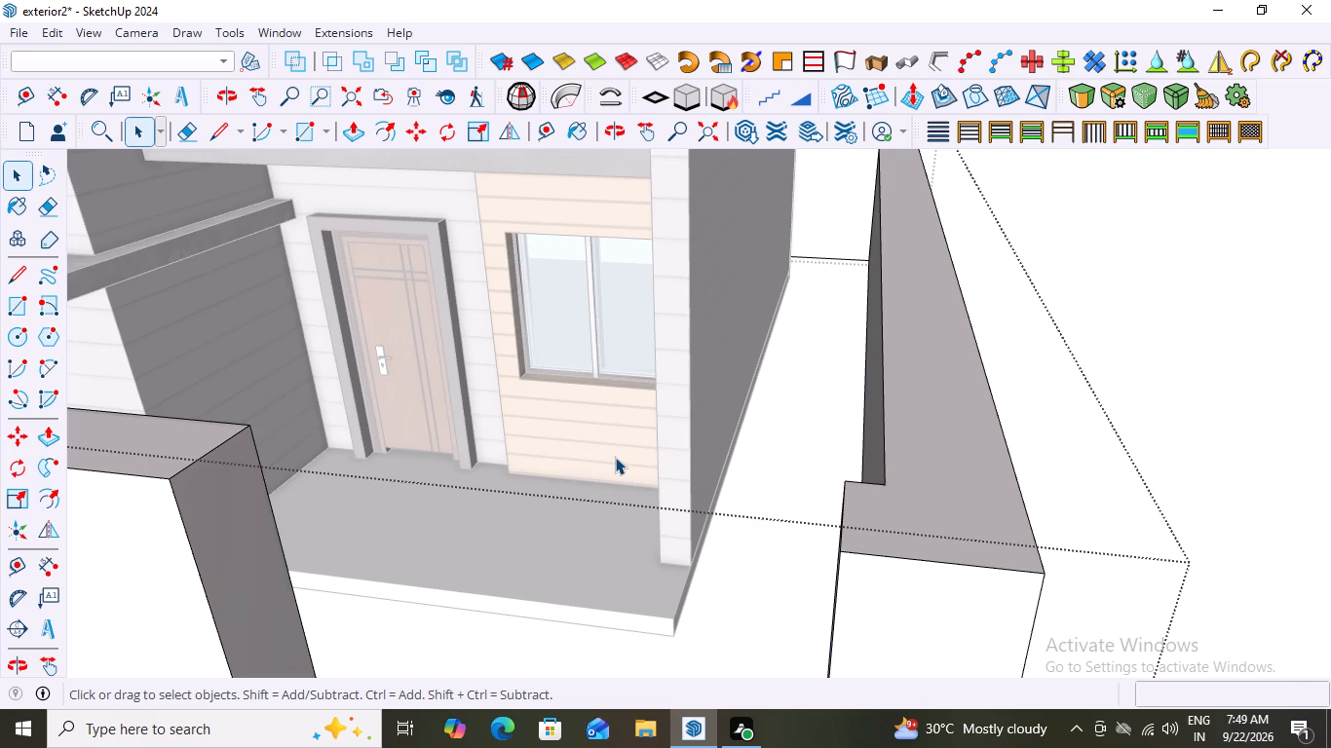
{"action": "scroll", "coordinate": [650, 484], "scroll_direction": "down", "scroll_amount": 12}
{"action": "middle_click_drag", "start_coordinate": [589, 575], "coordinate": [664, 563]}
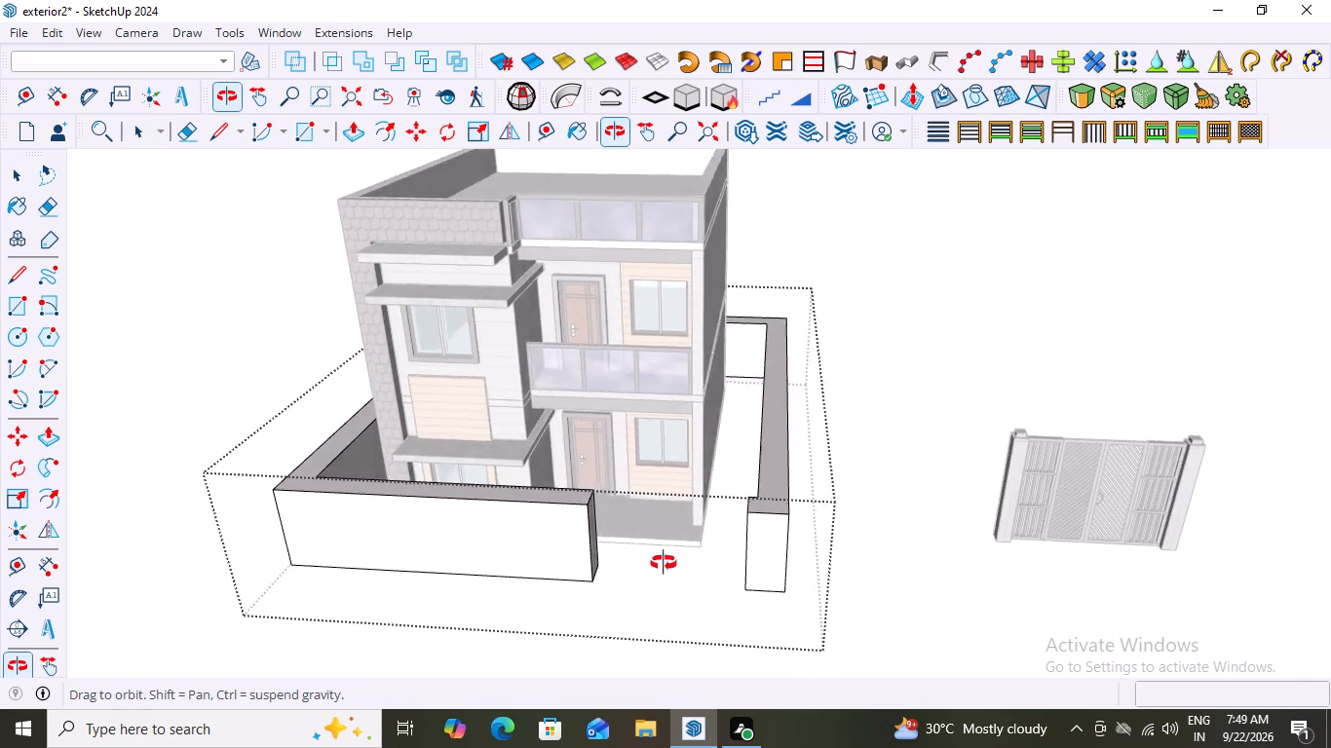
{"action": "middle_click_drag", "start_coordinate": [664, 563], "coordinate": [714, 568]}
{"action": "scroll", "coordinate": [694, 550], "scroll_direction": "down", "scroll_amount": 5}
{"action": "middle_click_drag", "start_coordinate": [703, 577], "coordinate": [657, 574]}
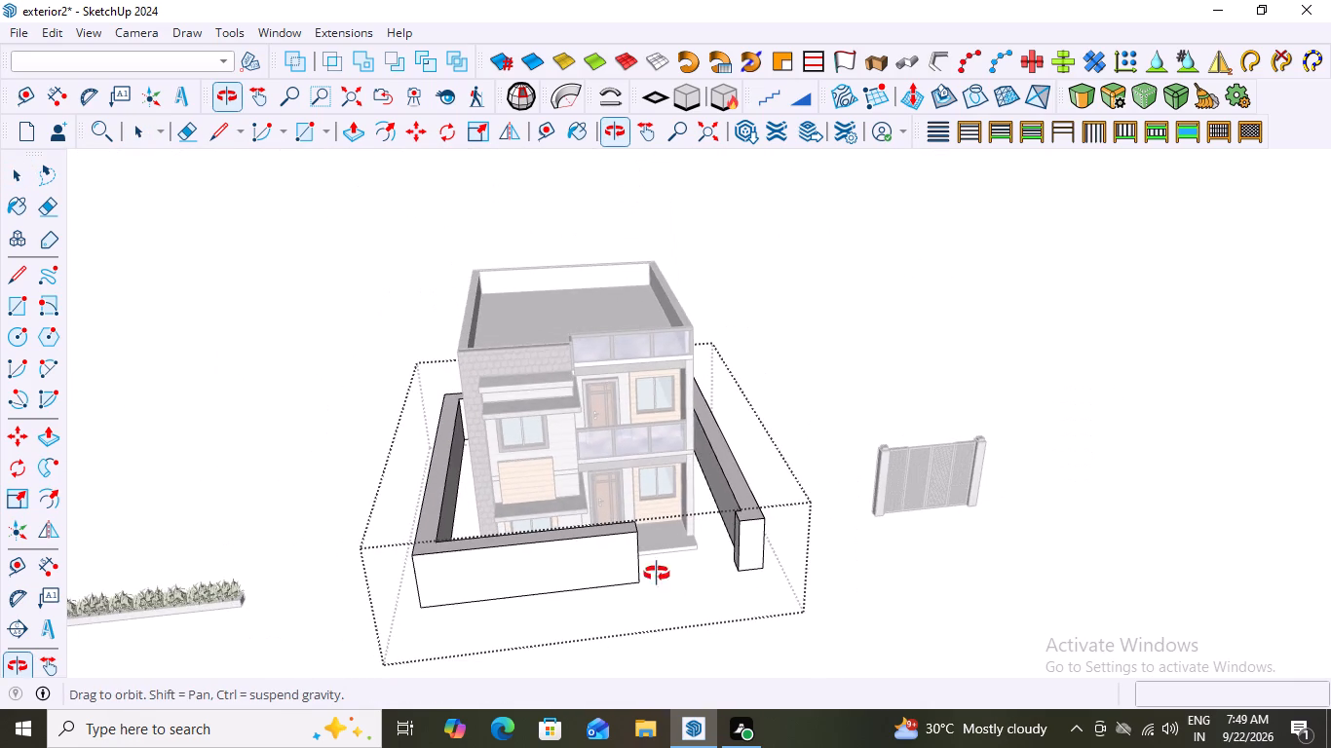
{"action": "middle_click_drag", "start_coordinate": [657, 574], "coordinate": [634, 560]}
{"action": "scroll", "coordinate": [721, 585], "scroll_direction": "up", "scroll_amount": 5}
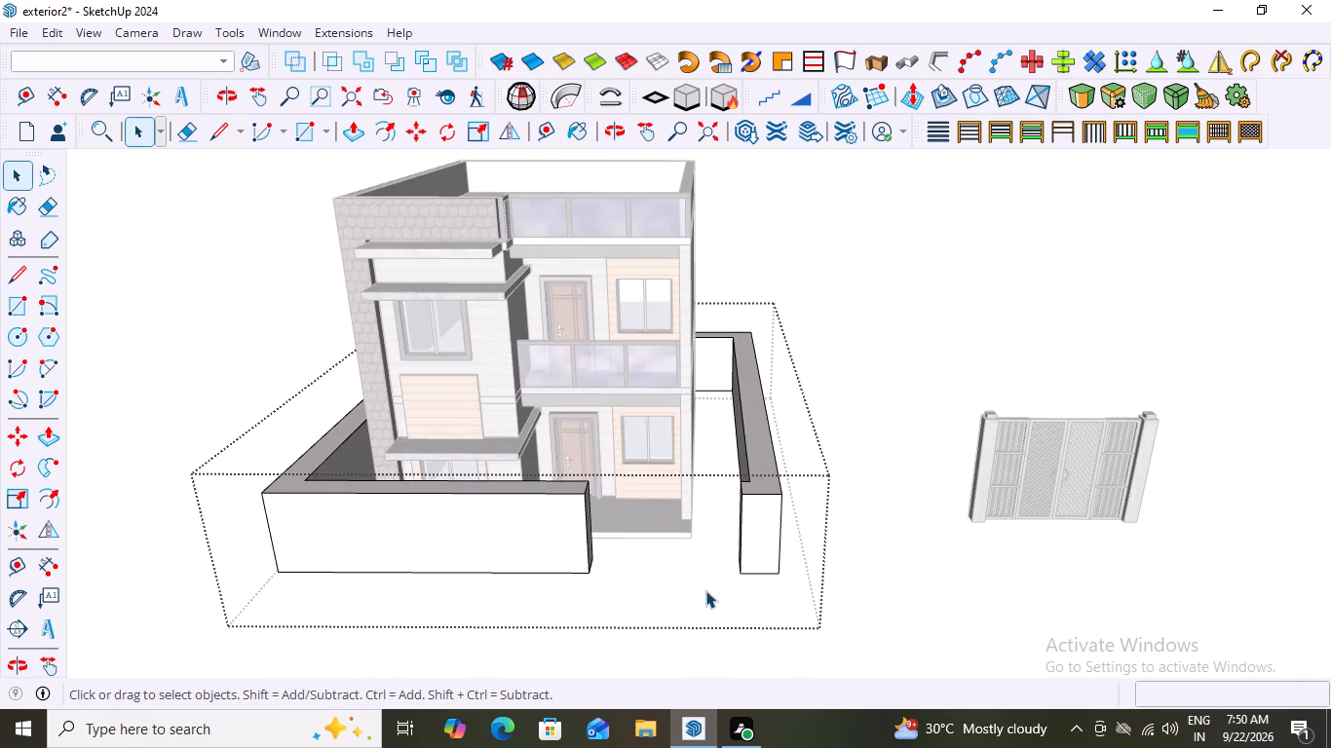
{"action": "key", "text": "space"}
{"action": "left_click", "coordinate": [917, 567]}
Inside its group, move the paved ramp about 52' 11 13/16" to the front of the compound wall's gate opening.
{"action": "middle_click_drag", "start_coordinate": [632, 586], "coordinate": [719, 569]}
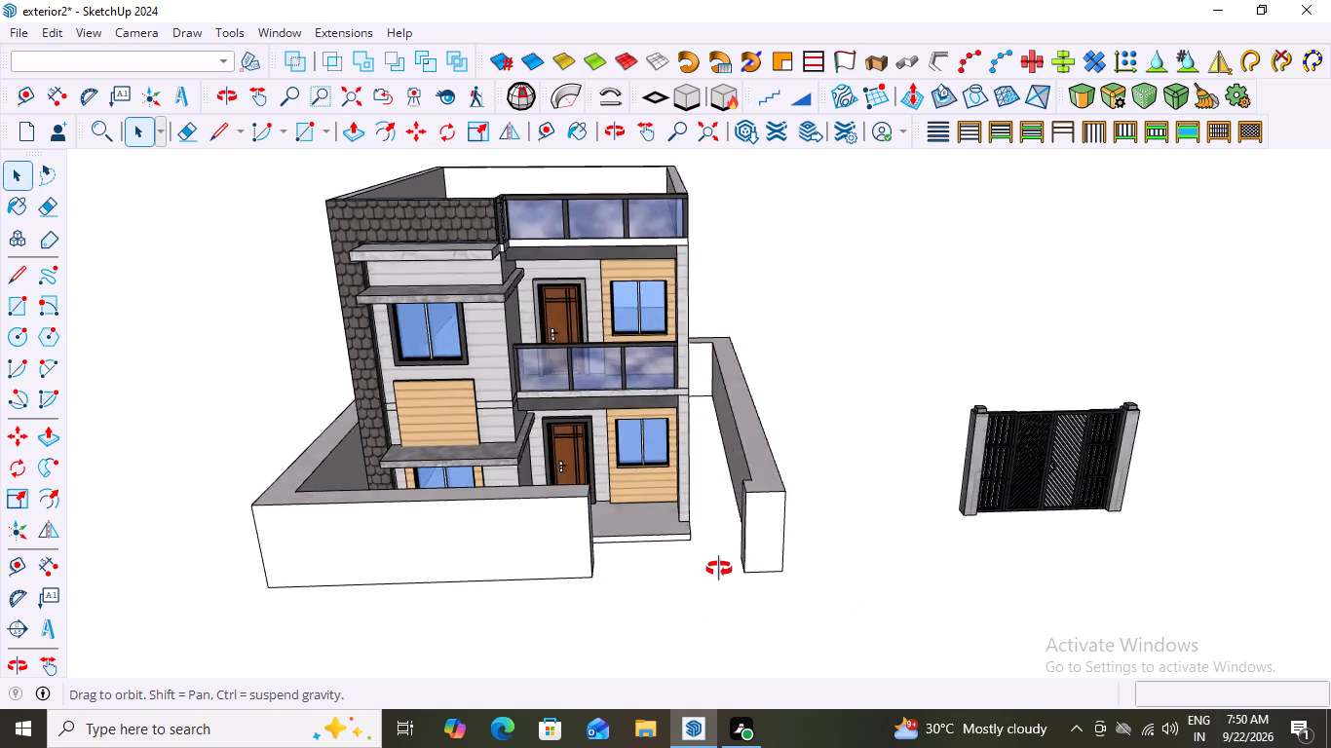
{"action": "middle_click_drag", "start_coordinate": [719, 569], "coordinate": [577, 580]}
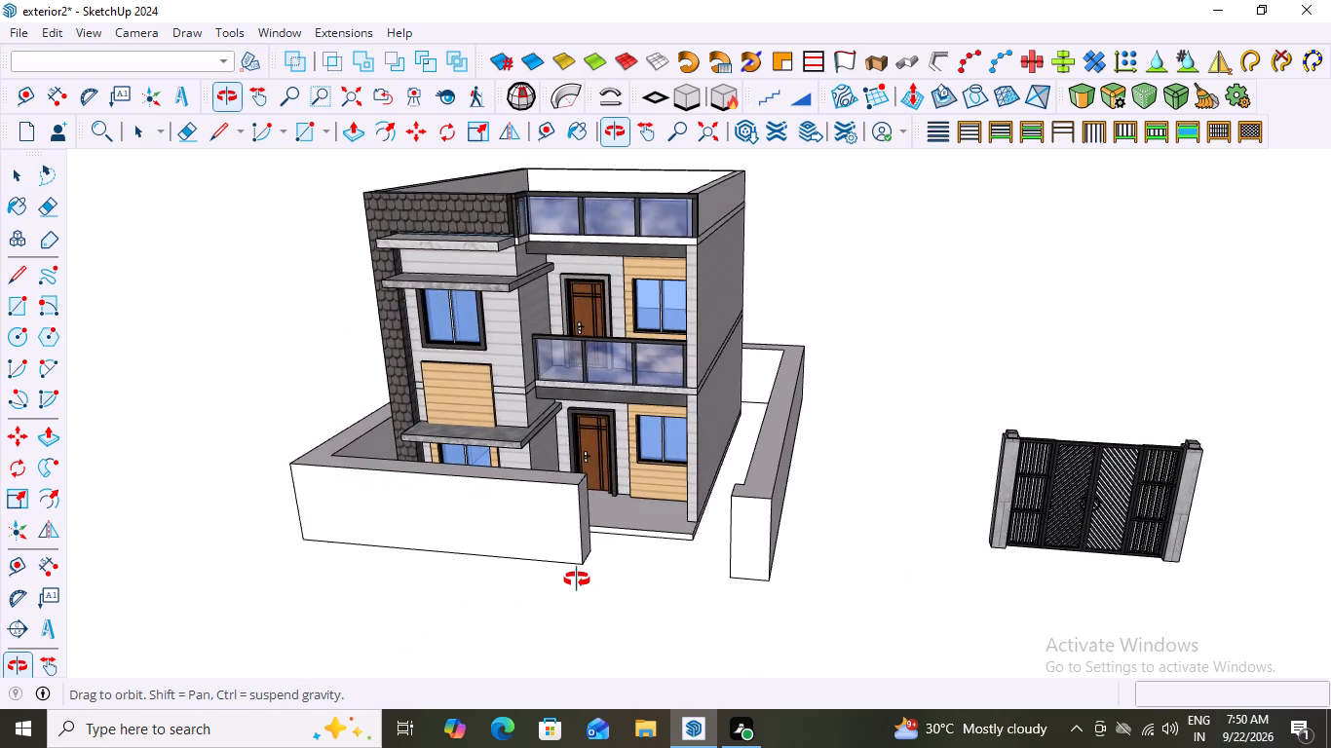
{"action": "middle_click_drag", "start_coordinate": [577, 580], "coordinate": [598, 582]}
{"action": "scroll", "coordinate": [658, 555], "scroll_direction": "down", "scroll_amount": 9}
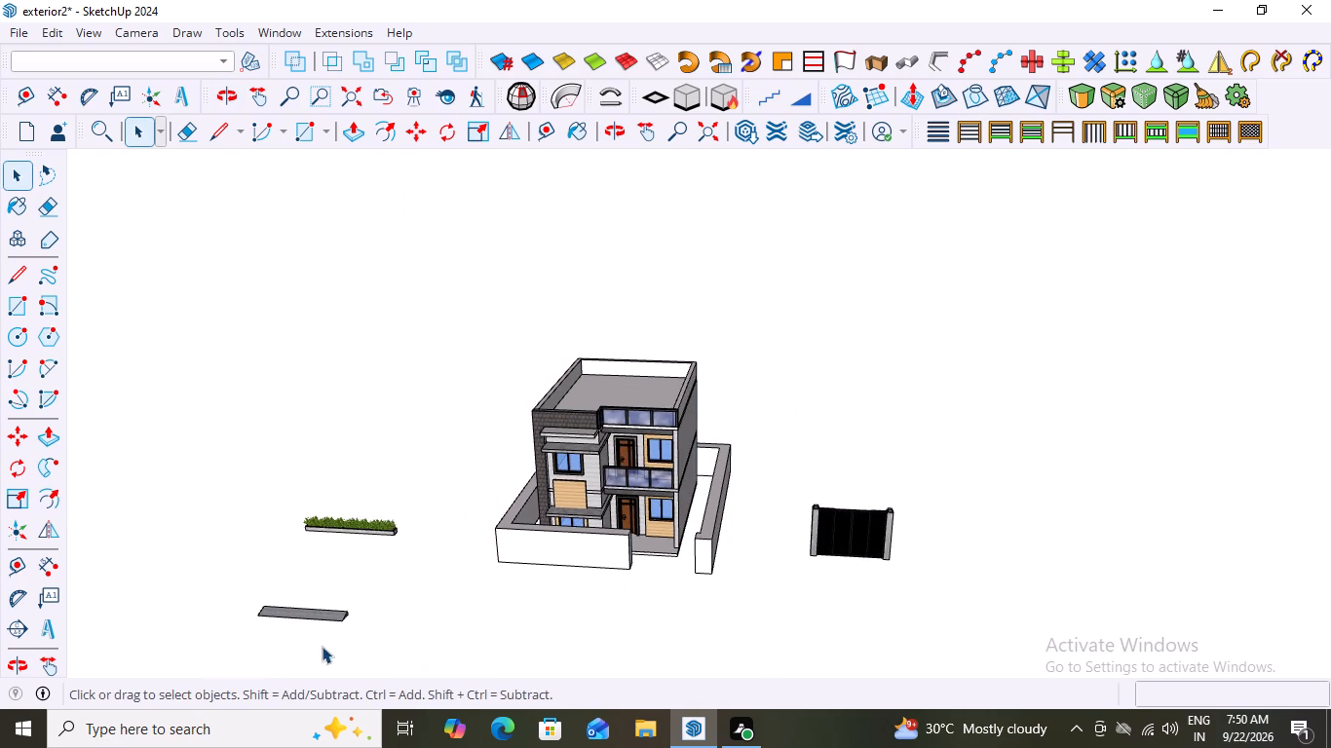
{"action": "scroll", "coordinate": [261, 641], "scroll_direction": "up", "scroll_amount": 5}
{"action": "scroll", "coordinate": [390, 613], "scroll_direction": "up", "scroll_amount": 6}
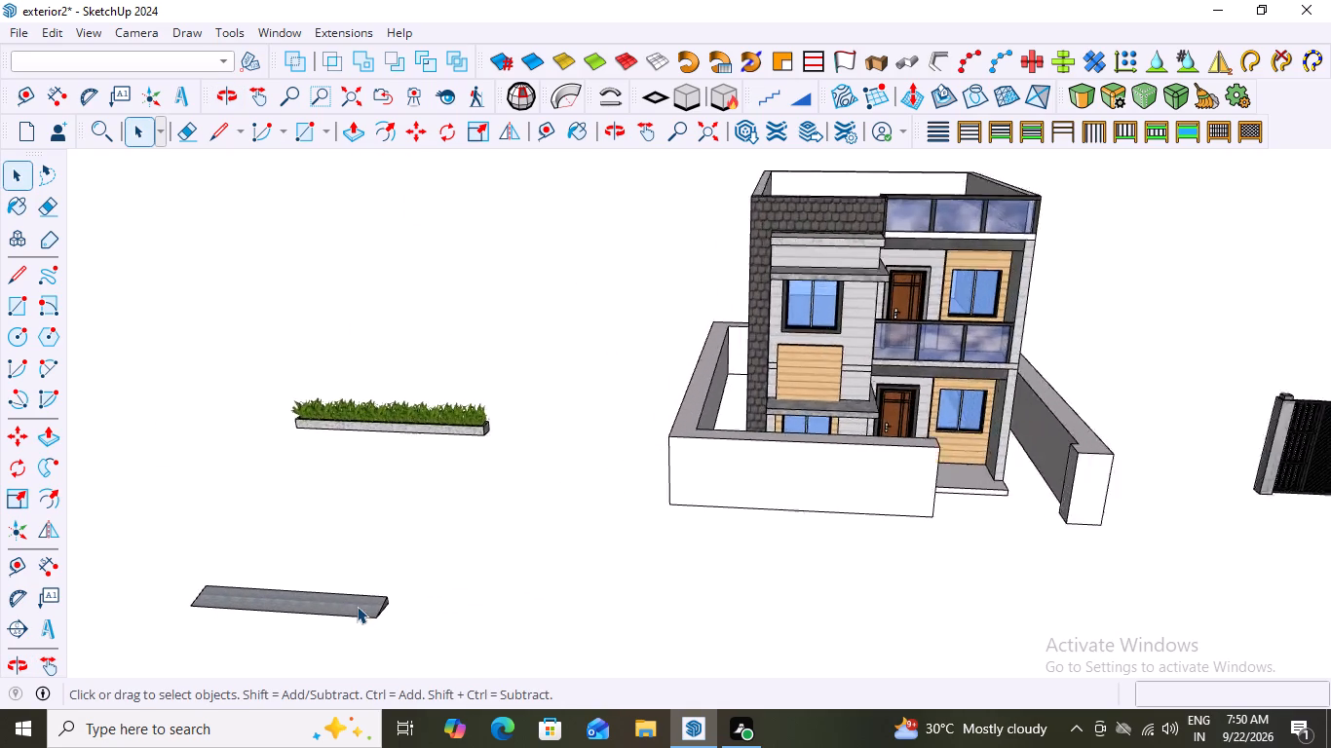
{"action": "scroll", "coordinate": [357, 606], "scroll_direction": "up", "scroll_amount": 11}
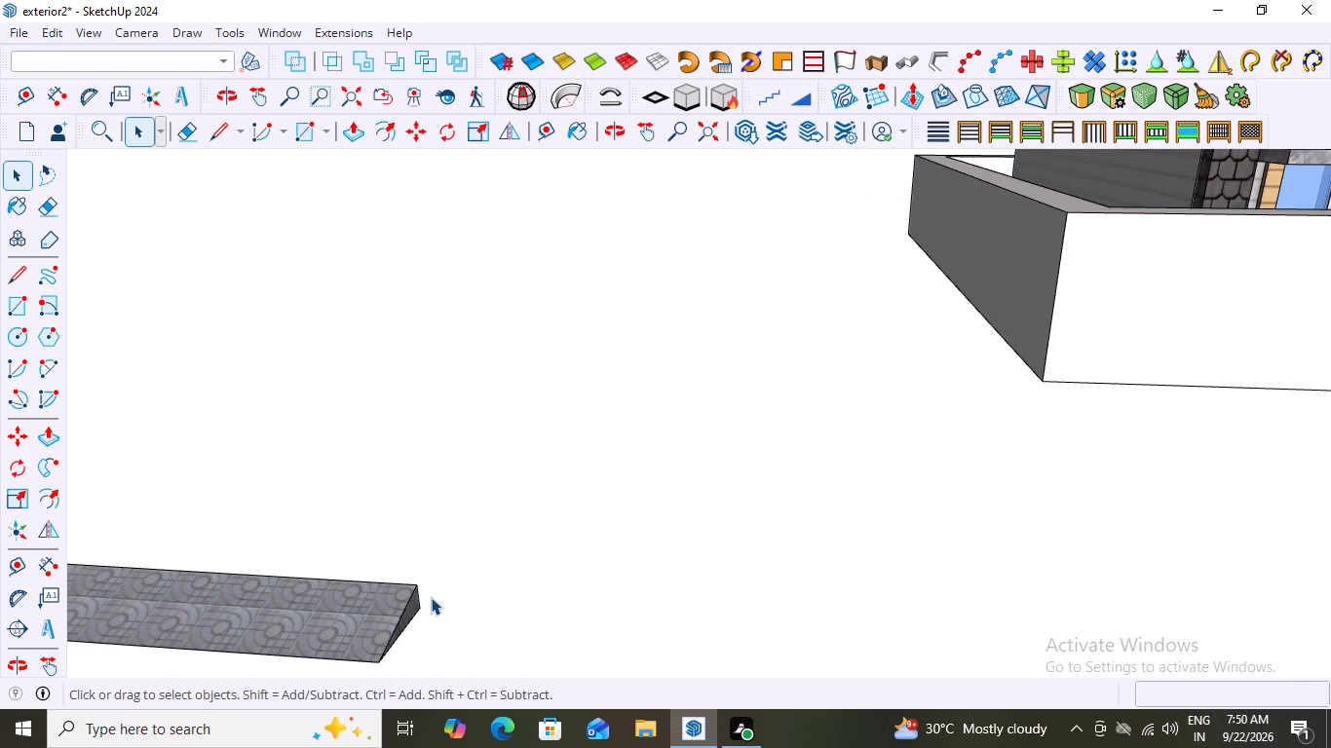
{"action": "left_click", "coordinate": [406, 601]}
{"action": "left_click", "coordinate": [406, 601]}
{"action": "left_click", "coordinate": [406, 601]}
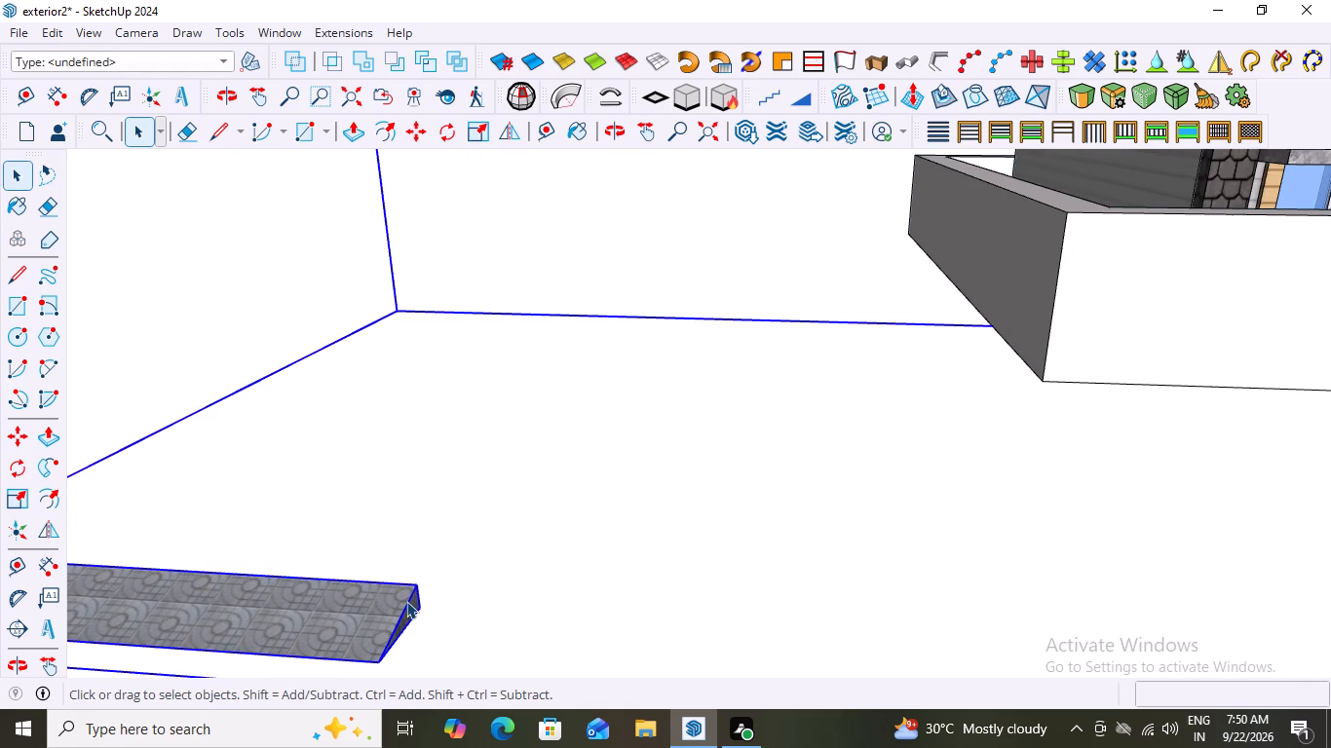
{"action": "left_click", "coordinate": [406, 601]}
{"action": "key", "text": "m"}
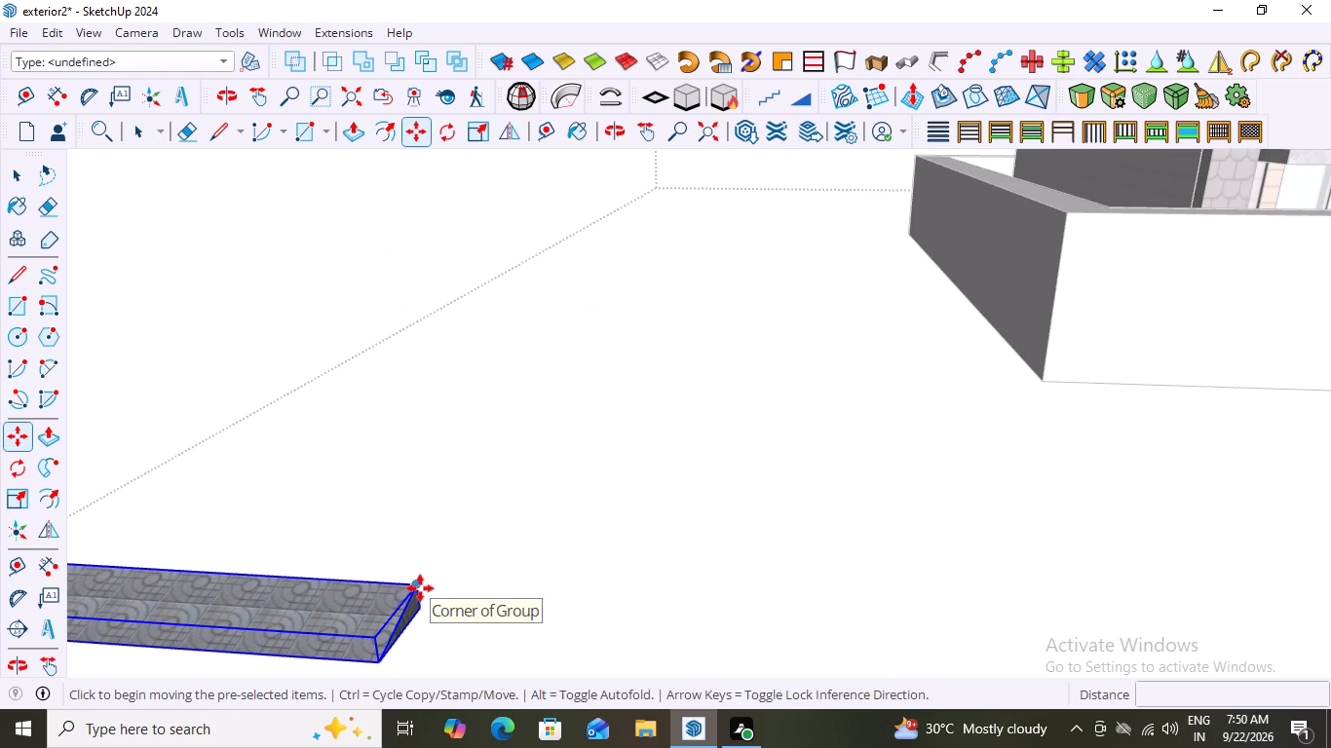
{"action": "left_click", "coordinate": [426, 611]}
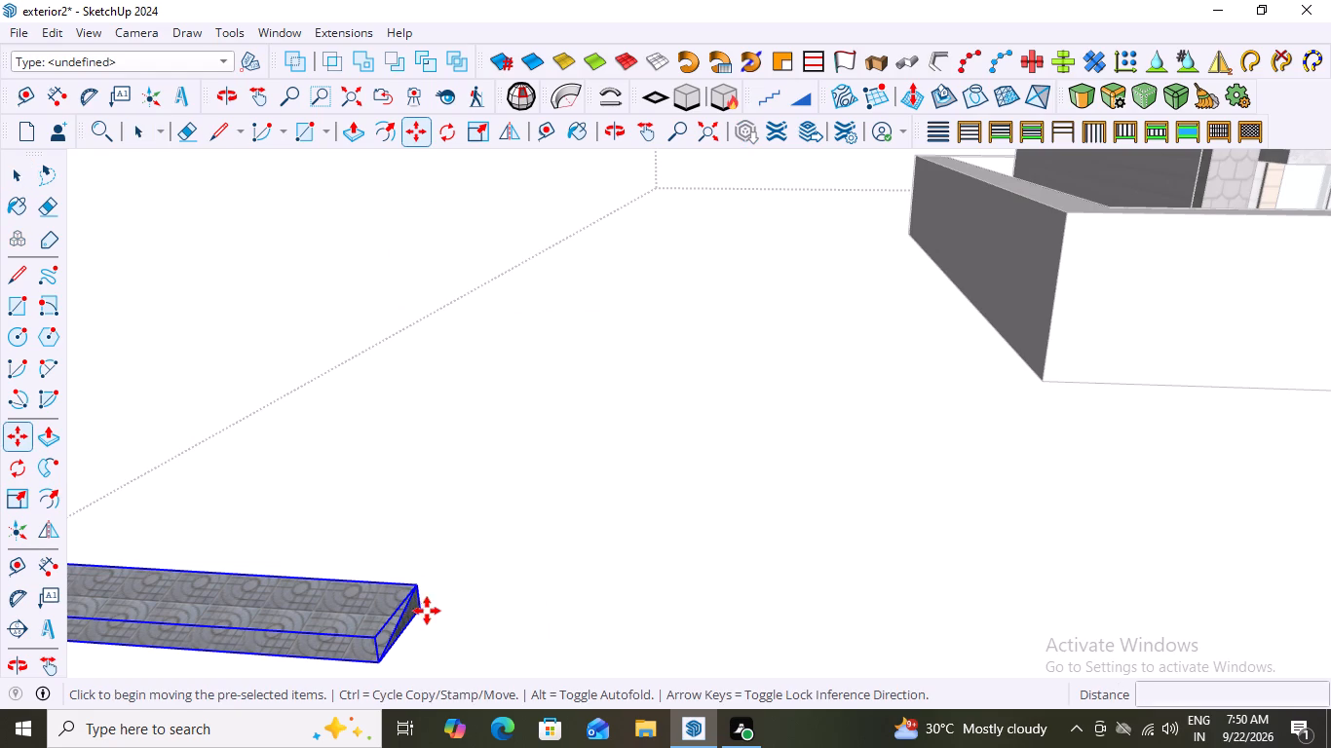
{"action": "scroll", "coordinate": [549, 599], "scroll_direction": "down", "scroll_amount": 20}
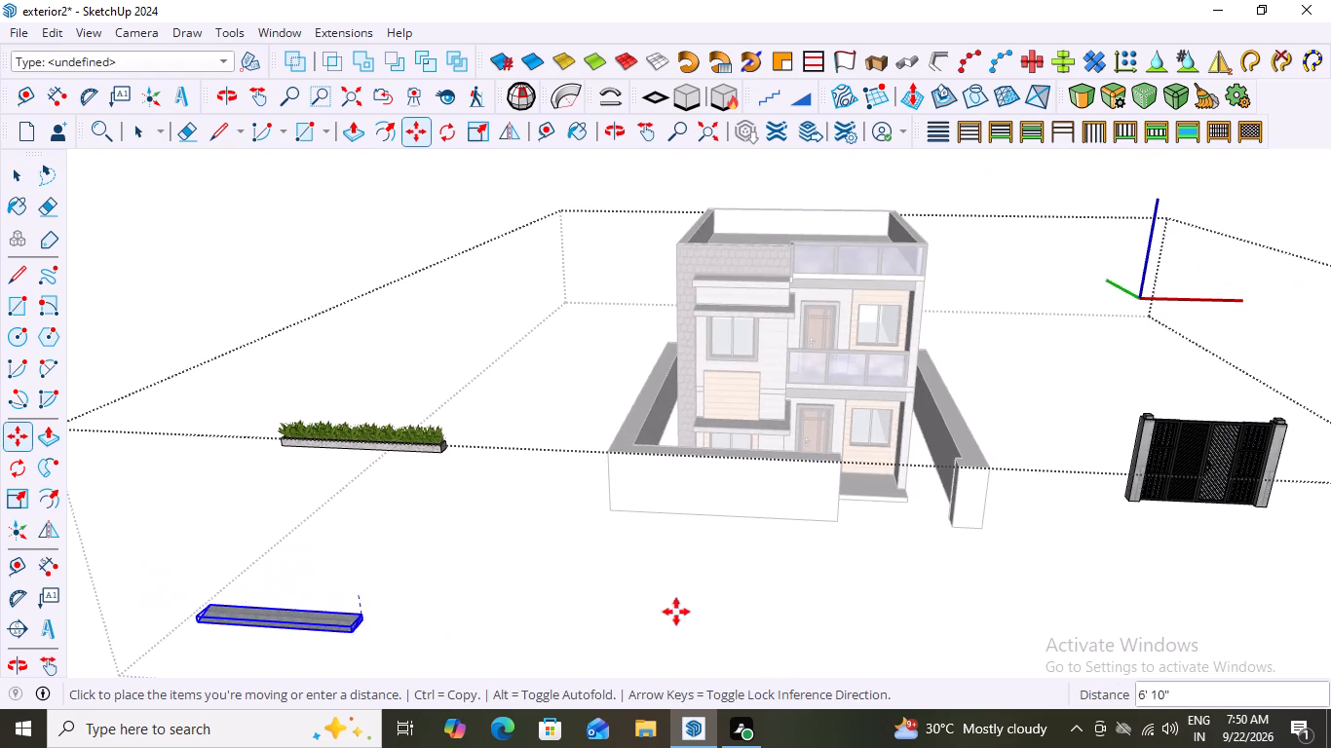
{"action": "scroll", "coordinate": [935, 535], "scroll_direction": "up", "scroll_amount": 15}
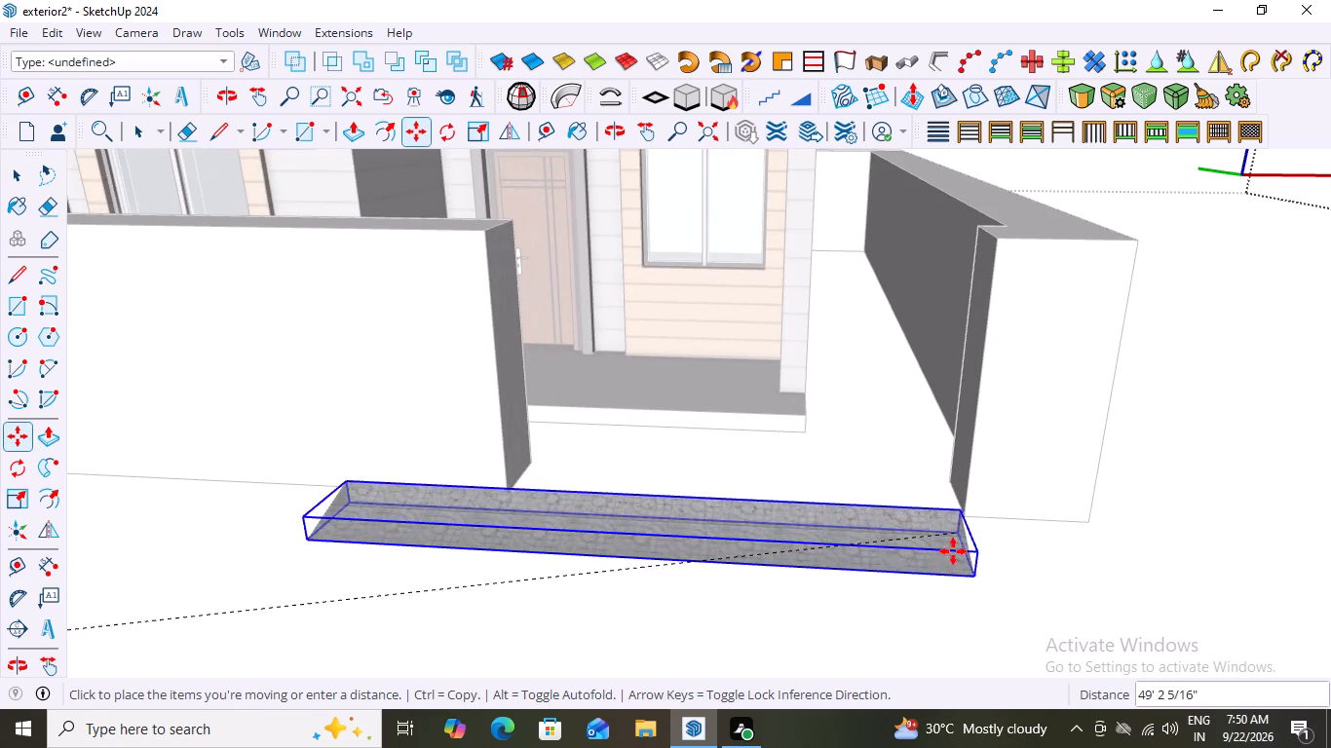
{"action": "middle_click_drag", "start_coordinate": [986, 543], "coordinate": [700, 548]}
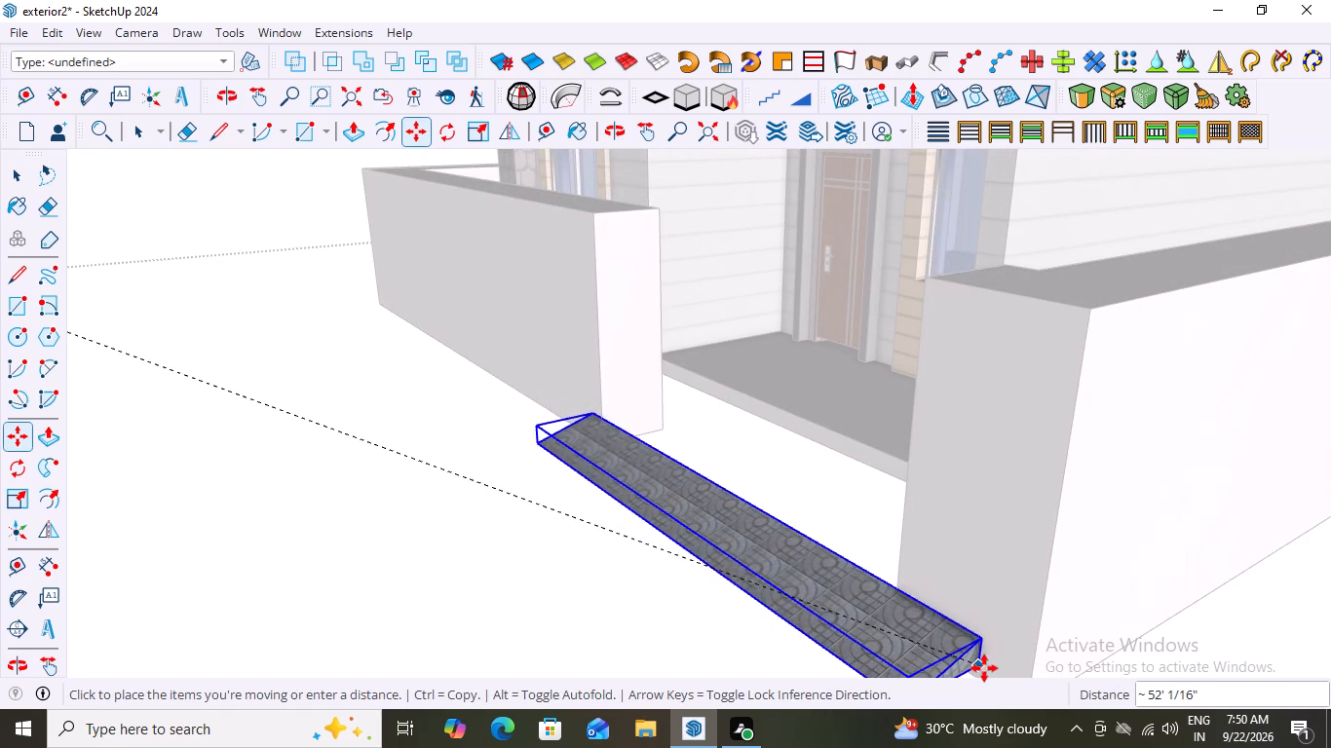
{"action": "scroll", "coordinate": [985, 647], "scroll_direction": "down", "scroll_amount": 11}
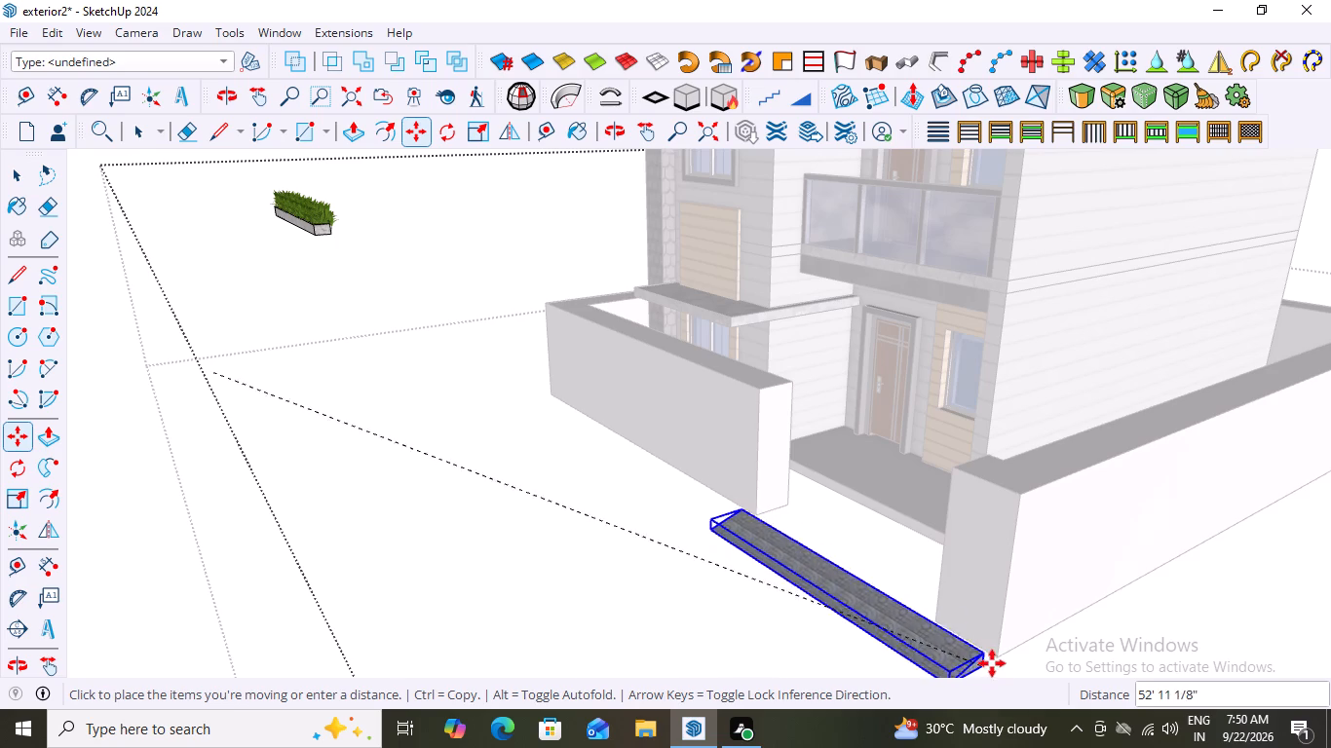
{"action": "scroll", "coordinate": [1002, 658], "scroll_direction": "up", "scroll_amount": 7}
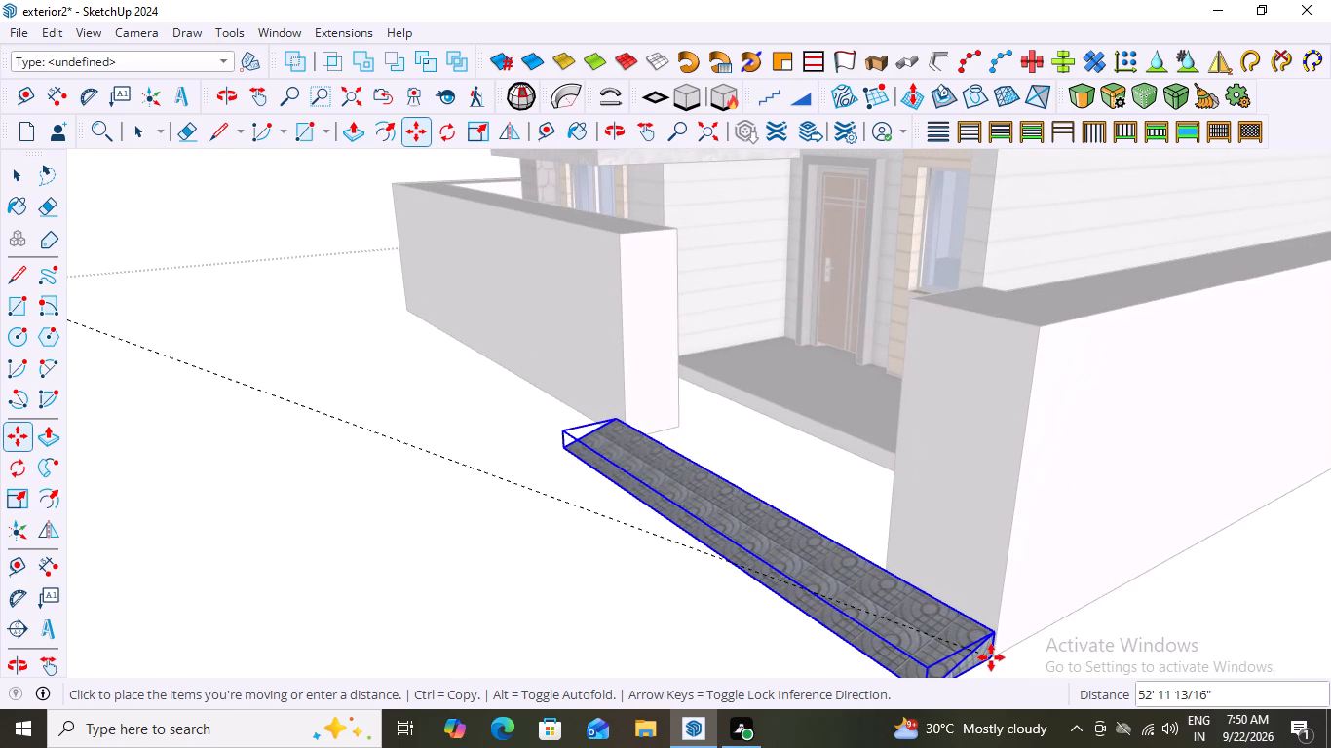
{"action": "left_click", "coordinate": [991, 657]}
{"action": "scroll", "coordinate": [490, 577], "scroll_direction": "down", "scroll_amount": 8}
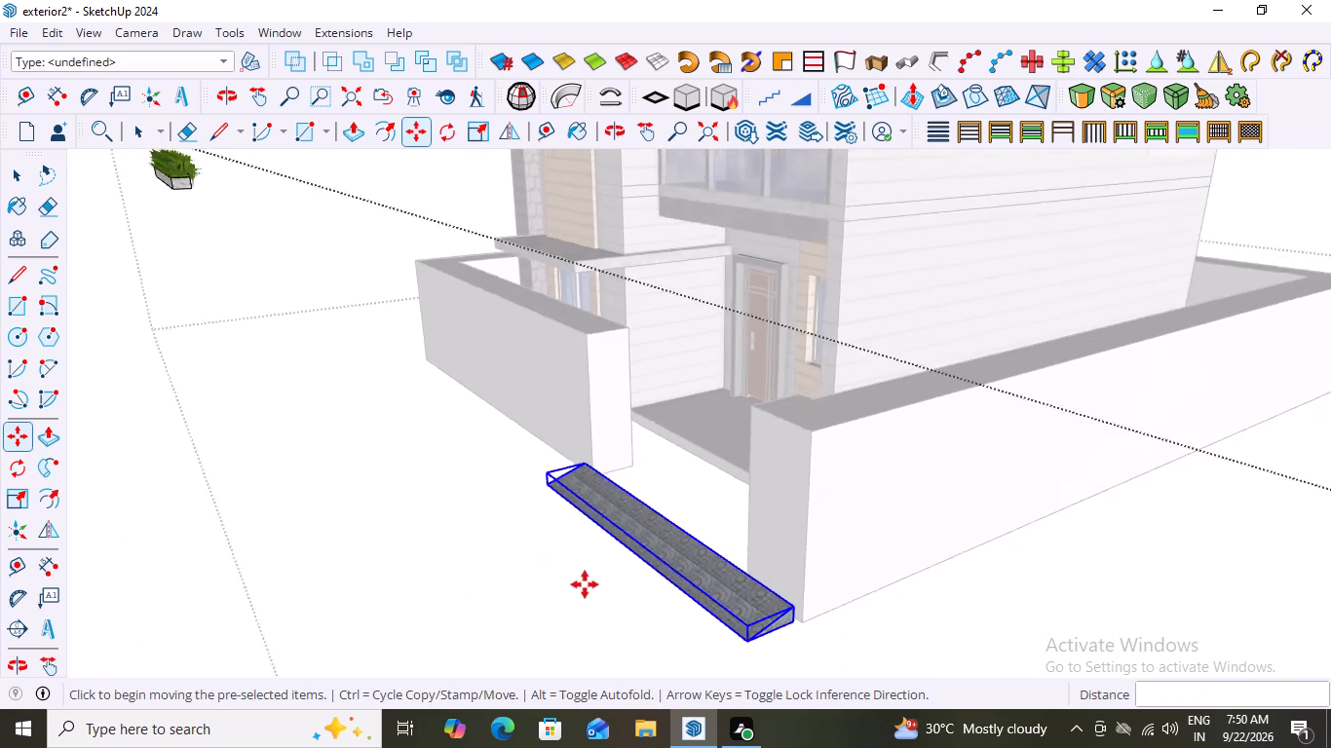
{"action": "key", "text": "space"}
{"action": "left_click", "coordinate": [934, 542]}
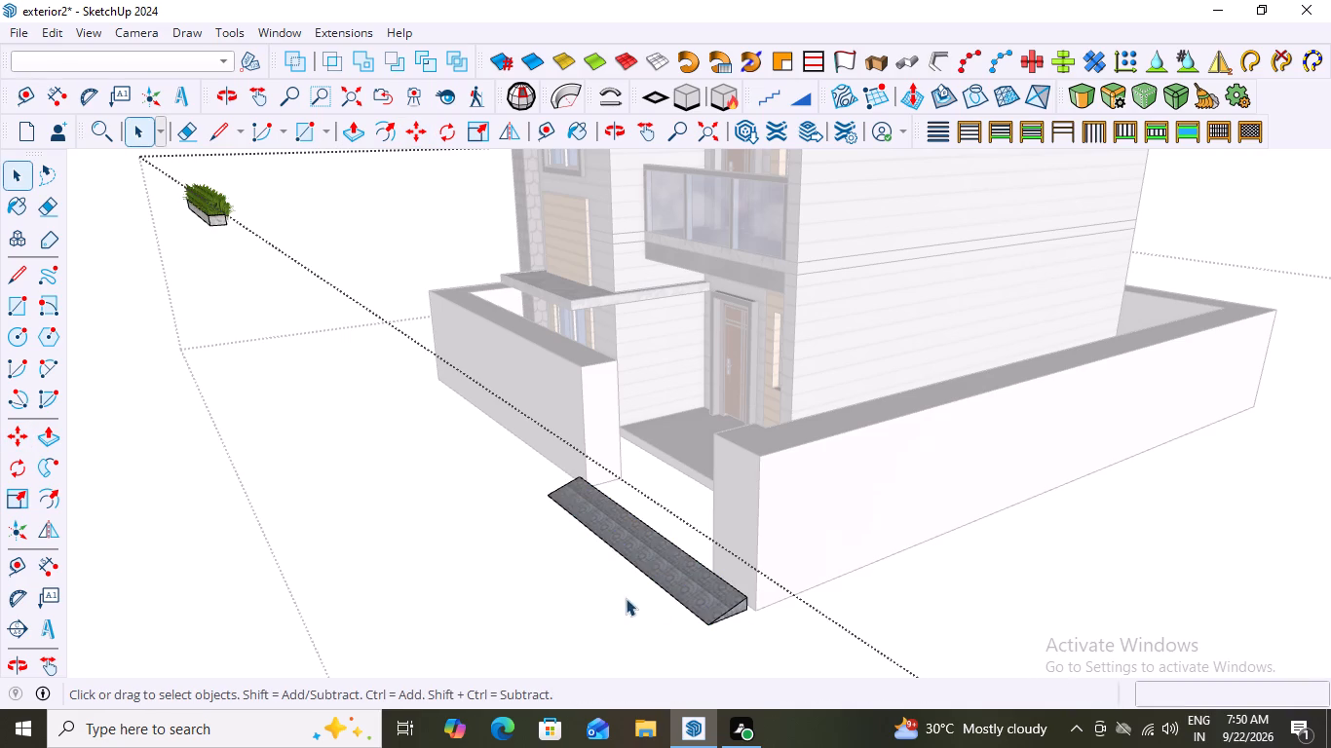
Examine the ramp's position at the gate opening from the front, from below and from above, and leave its group.
{"action": "middle_click_drag", "start_coordinate": [632, 602], "coordinate": [821, 632]}
{"action": "scroll", "coordinate": [936, 539], "scroll_direction": "up", "scroll_amount": 3}
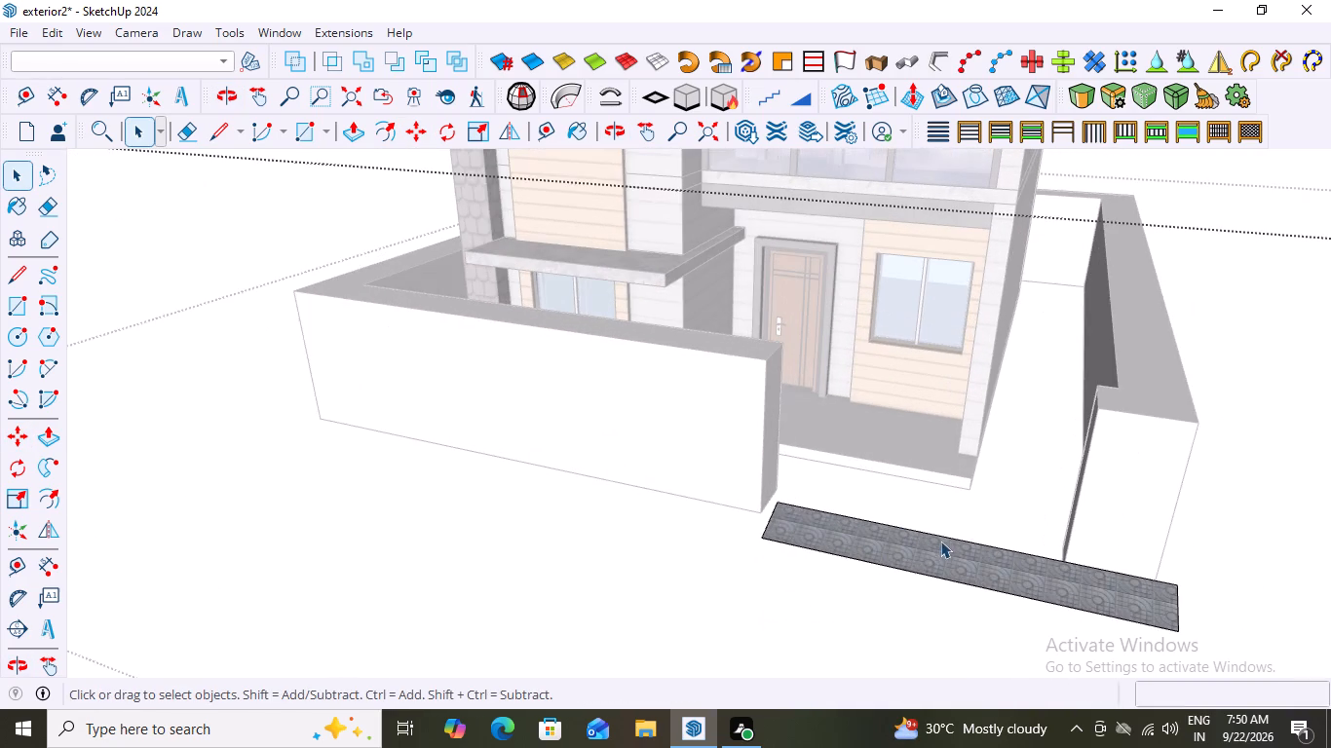
{"action": "middle_click_drag", "start_coordinate": [978, 574], "coordinate": [817, 433]}
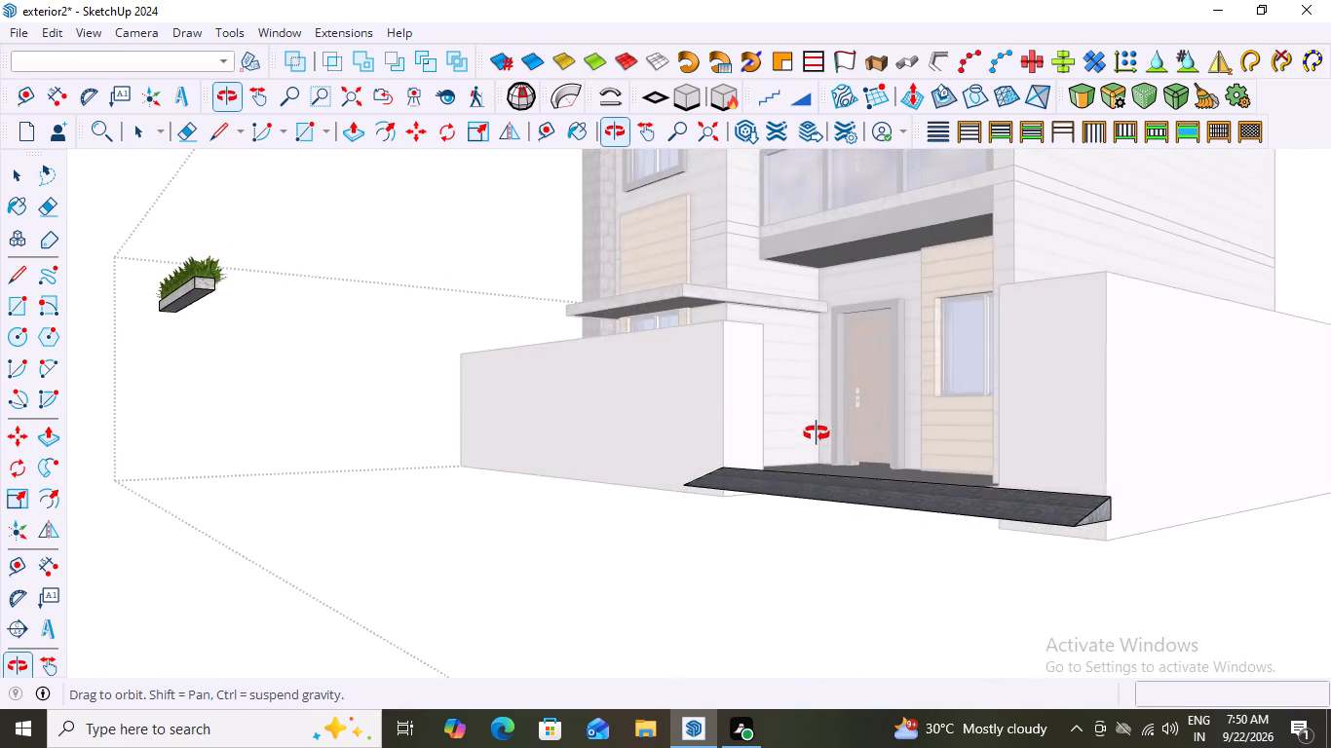
{"action": "middle_click_drag", "start_coordinate": [817, 433], "coordinate": [1033, 358]}
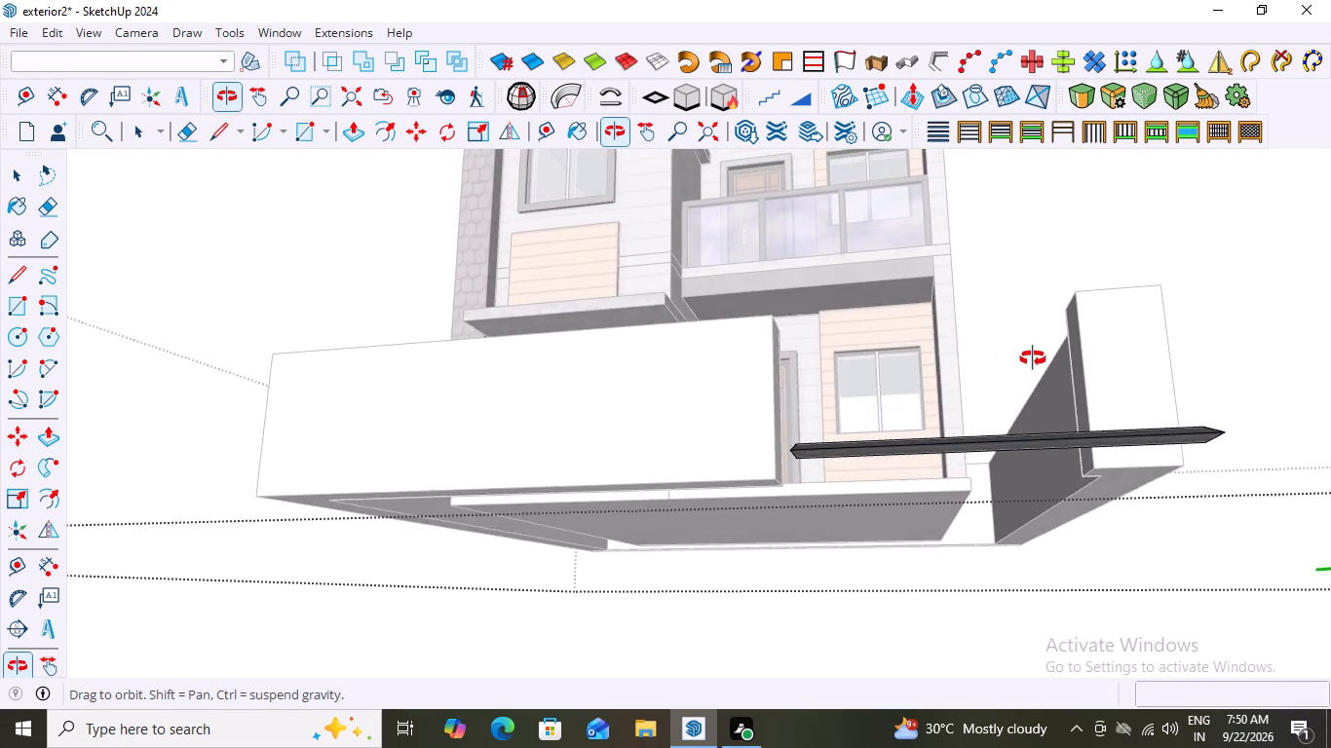
{"action": "middle_click_drag", "start_coordinate": [1033, 358], "coordinate": [1097, 572]}
{"action": "scroll", "coordinate": [832, 531], "scroll_direction": "up", "scroll_amount": 2}
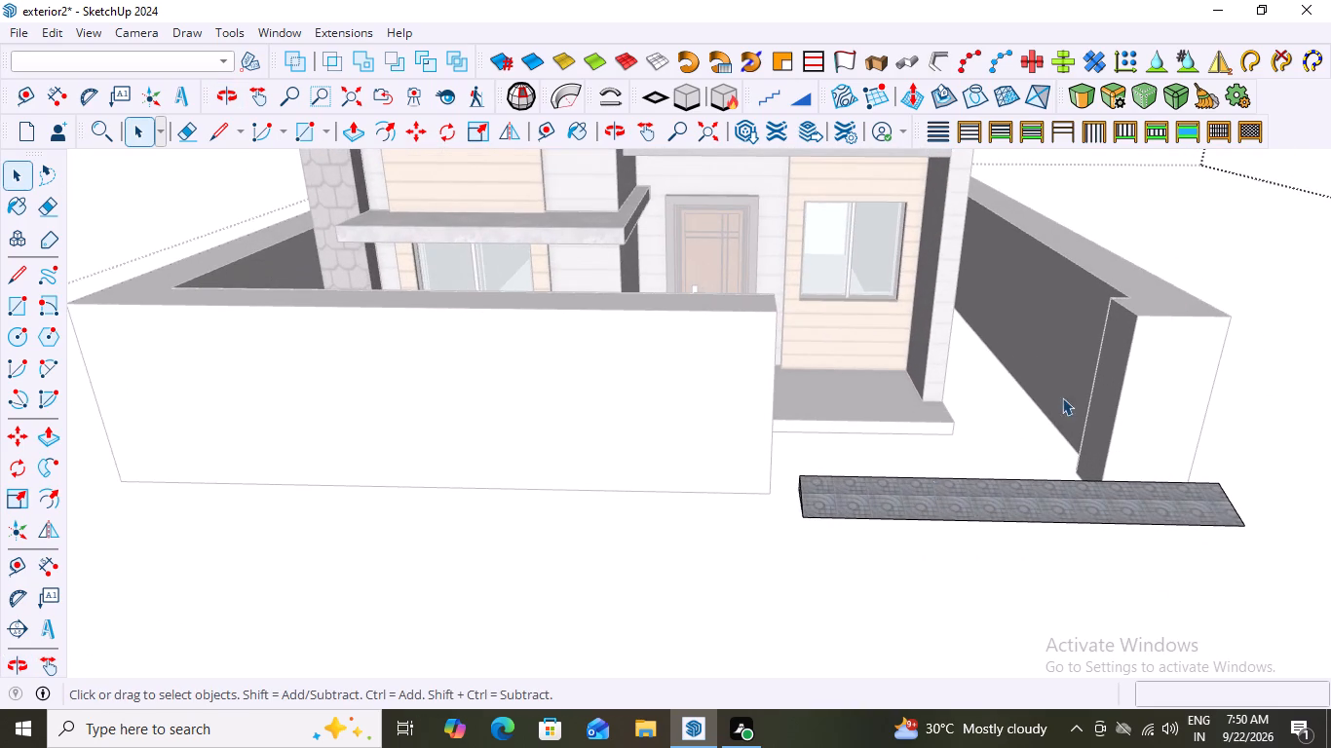
{"action": "left_click", "coordinate": [1214, 260]}
{"action": "double_click", "coordinate": [1217, 259]}
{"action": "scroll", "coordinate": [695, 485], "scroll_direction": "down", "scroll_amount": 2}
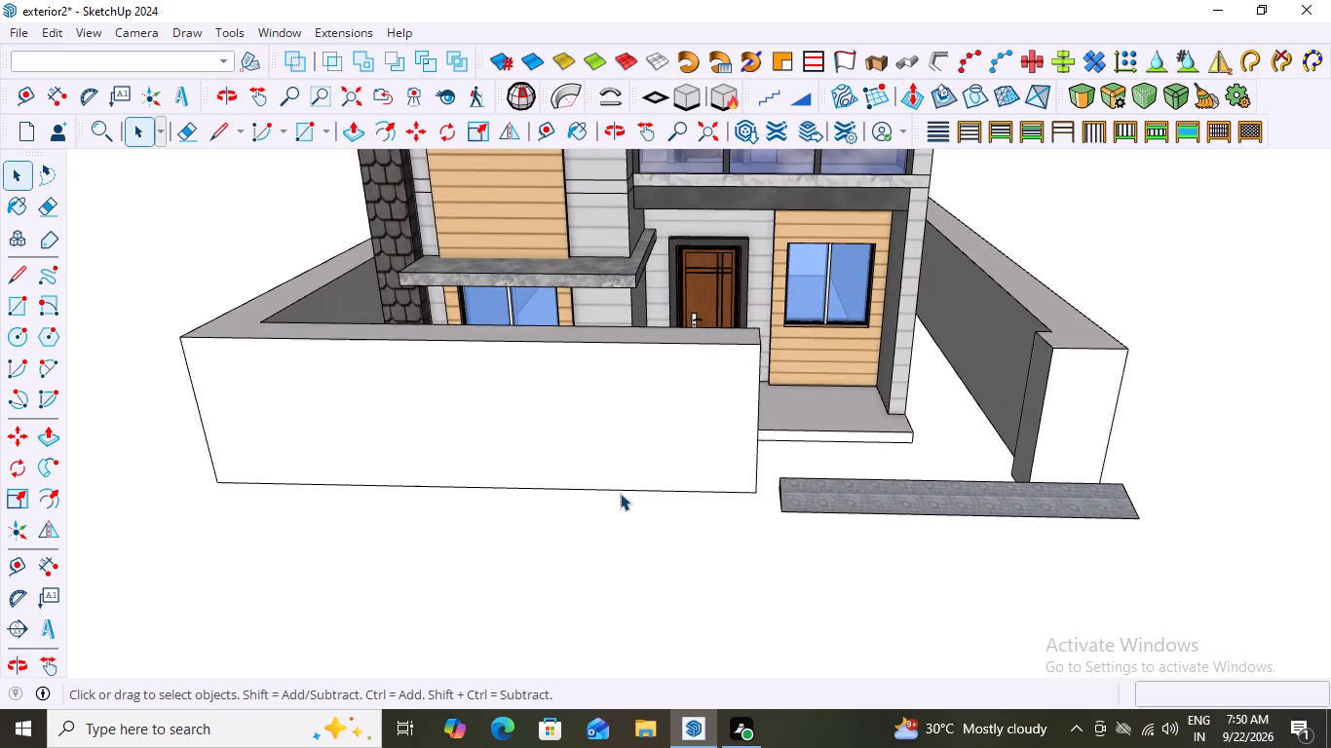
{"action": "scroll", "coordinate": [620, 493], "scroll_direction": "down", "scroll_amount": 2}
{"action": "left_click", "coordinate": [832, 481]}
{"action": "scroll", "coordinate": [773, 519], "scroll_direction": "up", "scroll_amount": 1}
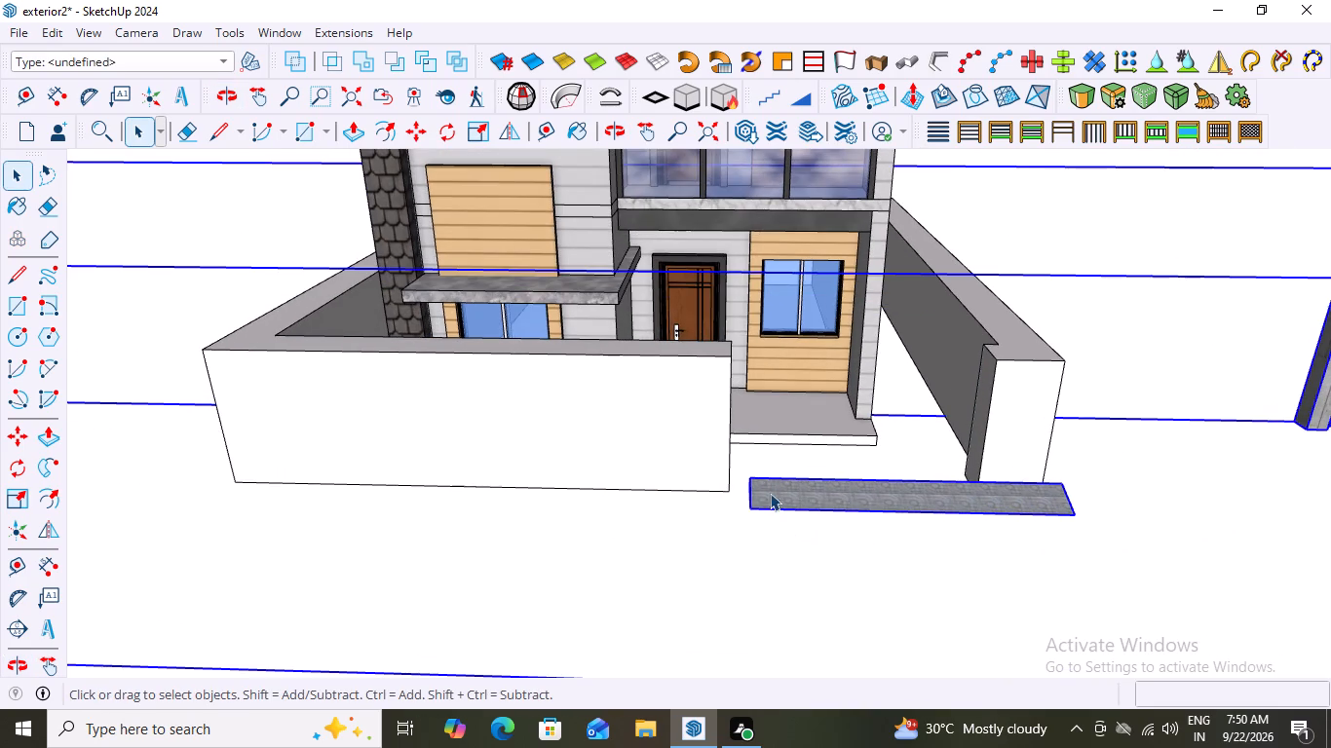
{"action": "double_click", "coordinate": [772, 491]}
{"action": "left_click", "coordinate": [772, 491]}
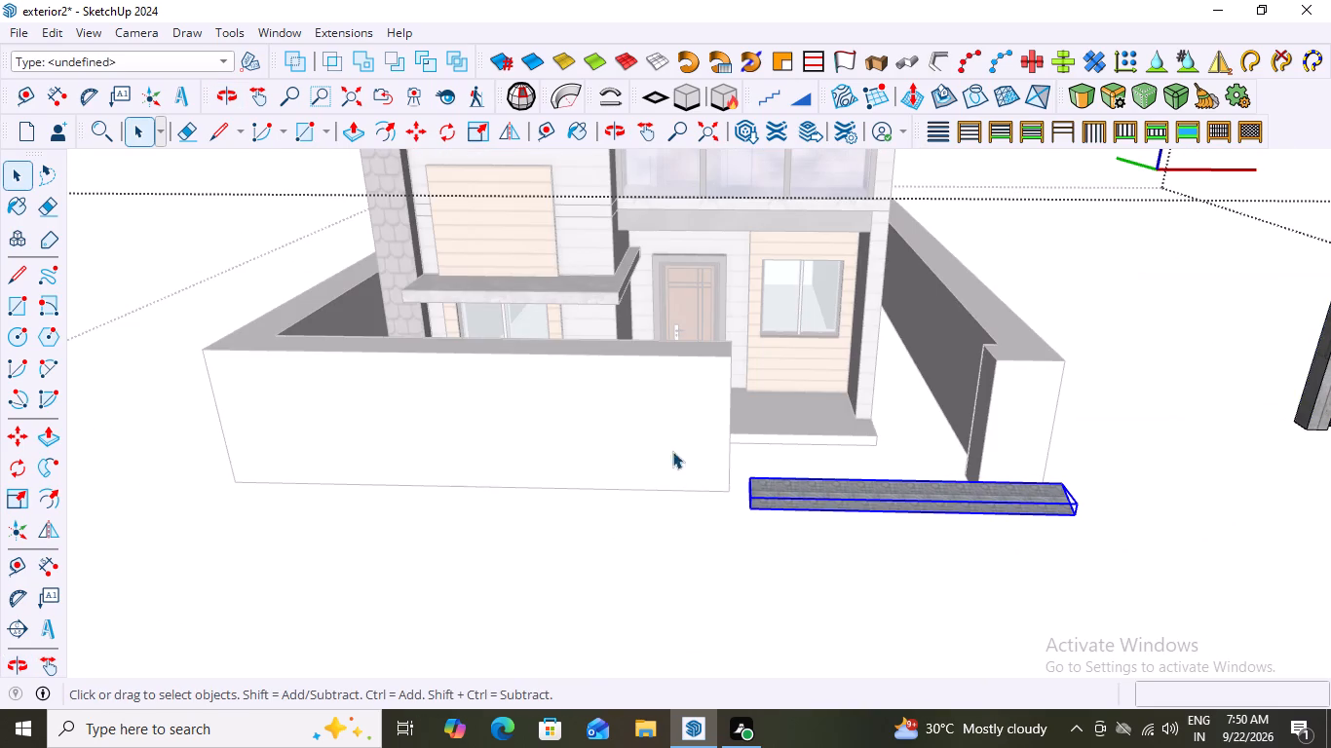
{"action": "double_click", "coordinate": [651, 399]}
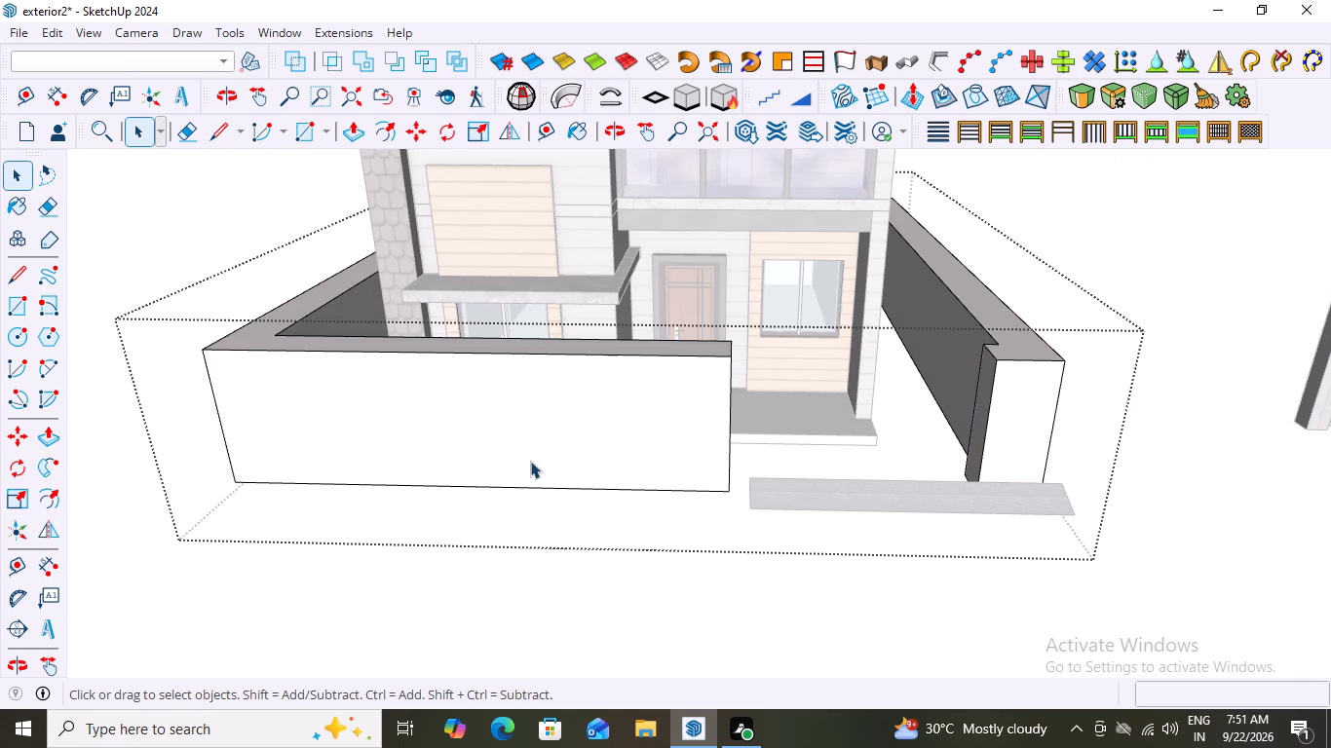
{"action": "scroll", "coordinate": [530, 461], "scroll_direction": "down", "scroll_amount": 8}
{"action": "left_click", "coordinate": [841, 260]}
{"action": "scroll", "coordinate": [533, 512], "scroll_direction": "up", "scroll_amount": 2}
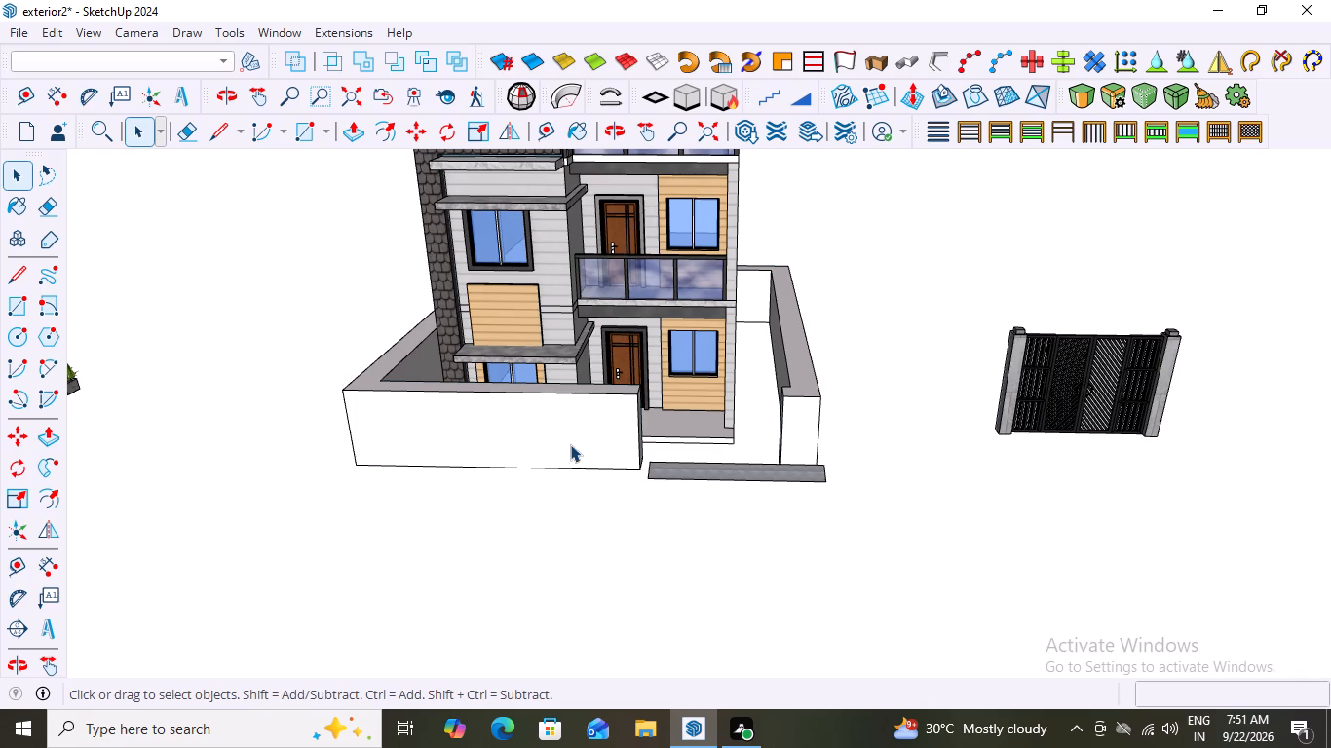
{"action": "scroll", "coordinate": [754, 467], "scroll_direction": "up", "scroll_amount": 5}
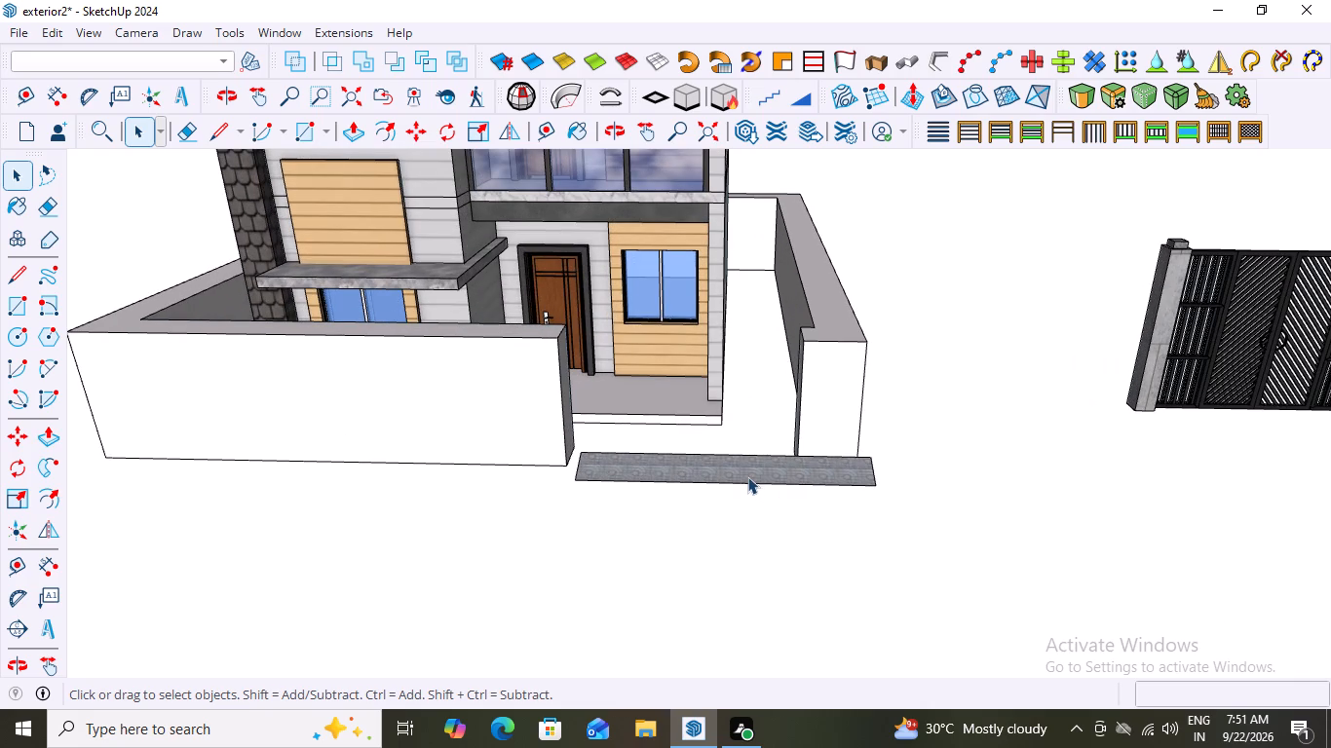
Inside its group, move the paved ramp about 2' 10 5/8" so its back bottom corner meets the base of the wall beside the gate opening.
{"action": "left_click", "coordinate": [516, 384]}
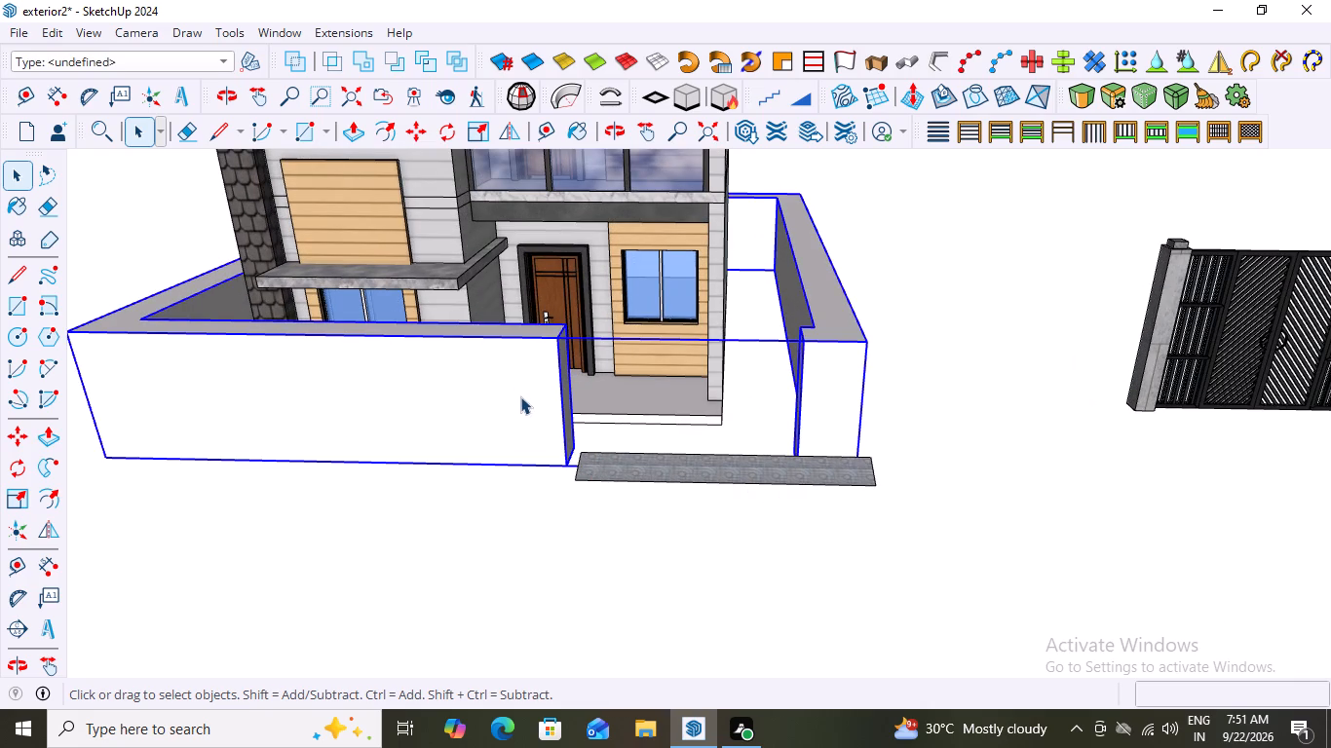
{"action": "double_click", "coordinate": [530, 412]}
{"action": "double_click", "coordinate": [655, 477]}
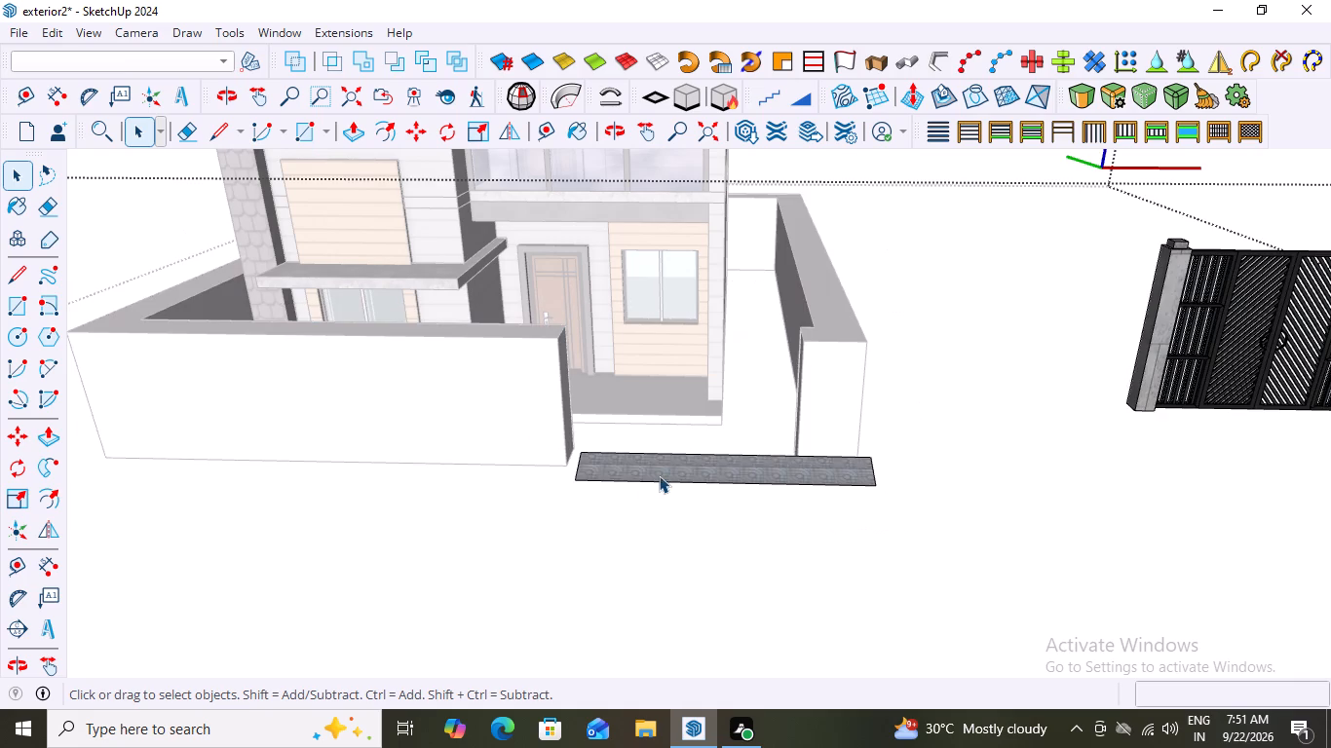
{"action": "scroll", "coordinate": [885, 468], "scroll_direction": "up", "scroll_amount": 6}
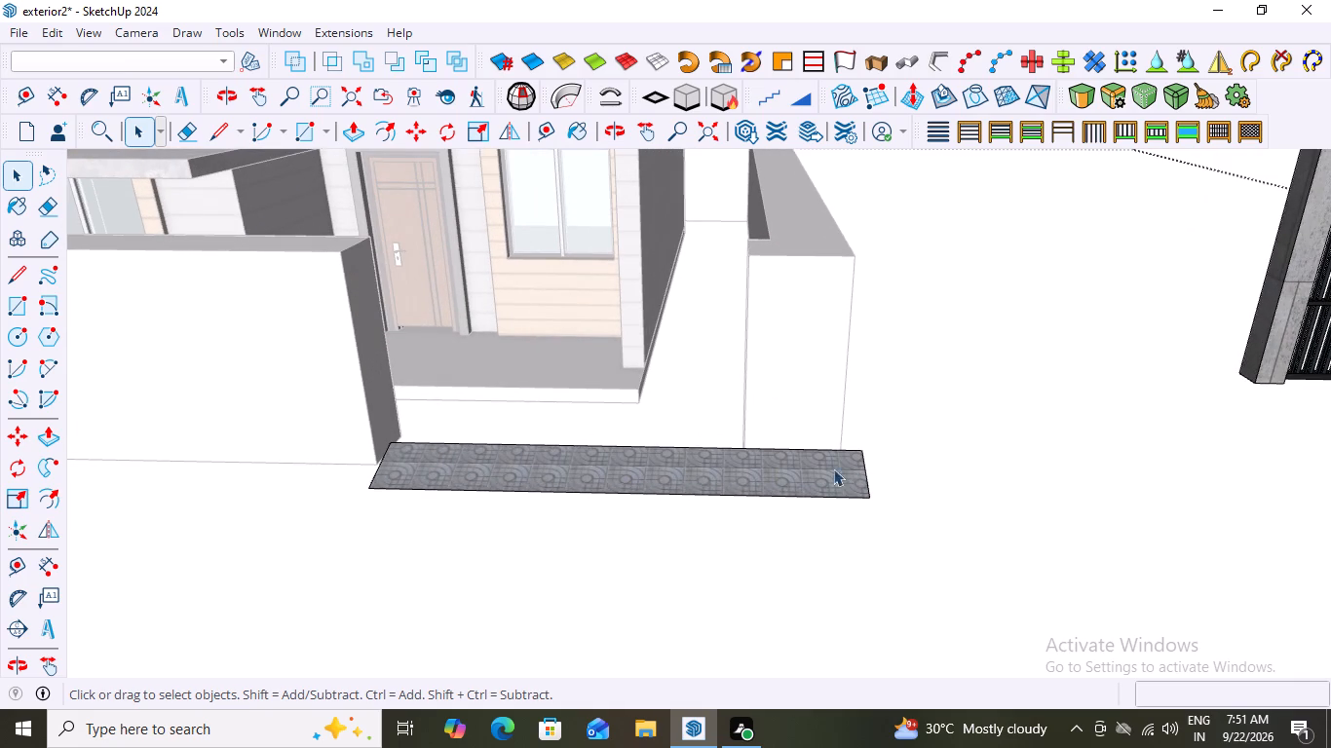
{"action": "left_click", "coordinate": [825, 472]}
{"action": "scroll", "coordinate": [910, 488], "scroll_direction": "down", "scroll_amount": 2}
{"action": "middle_click_drag", "start_coordinate": [898, 513], "coordinate": [756, 578]}
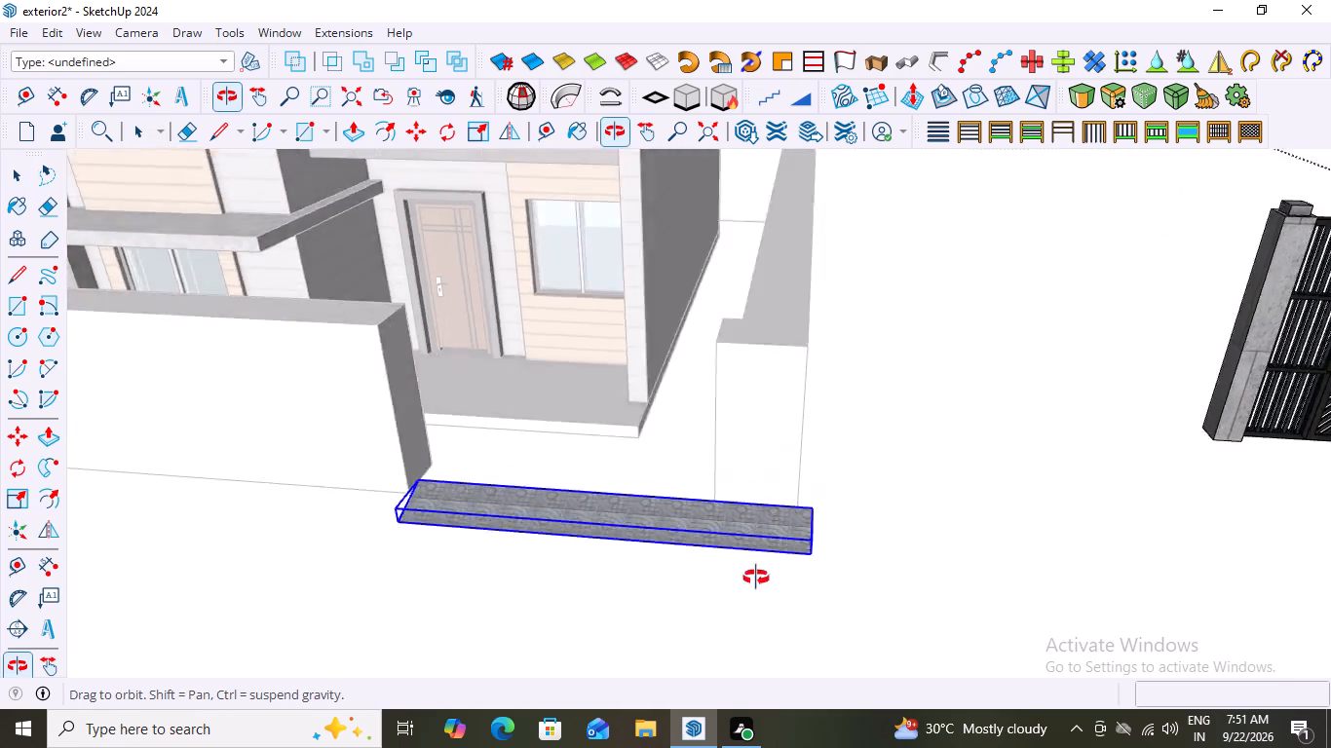
{"action": "middle_click_drag", "start_coordinate": [756, 578], "coordinate": [677, 581]}
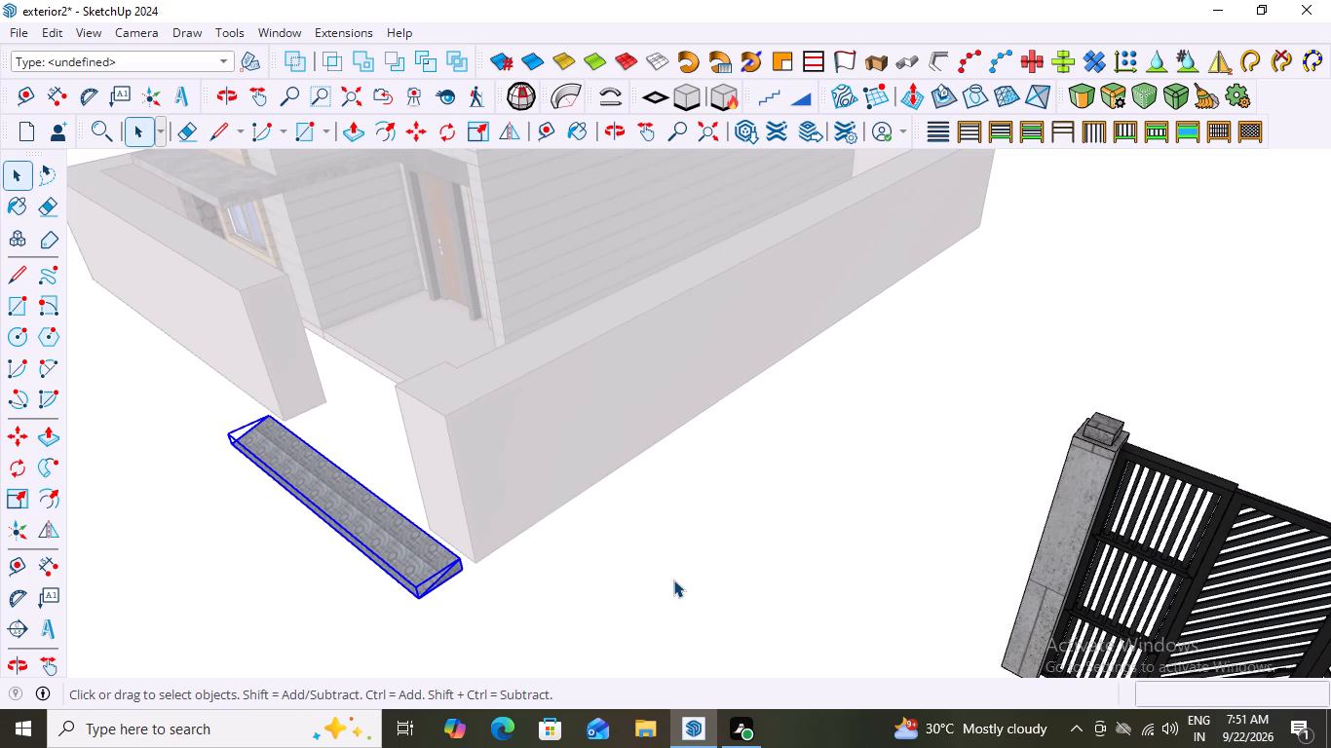
{"action": "scroll", "coordinate": [479, 609], "scroll_direction": "up", "scroll_amount": 7}
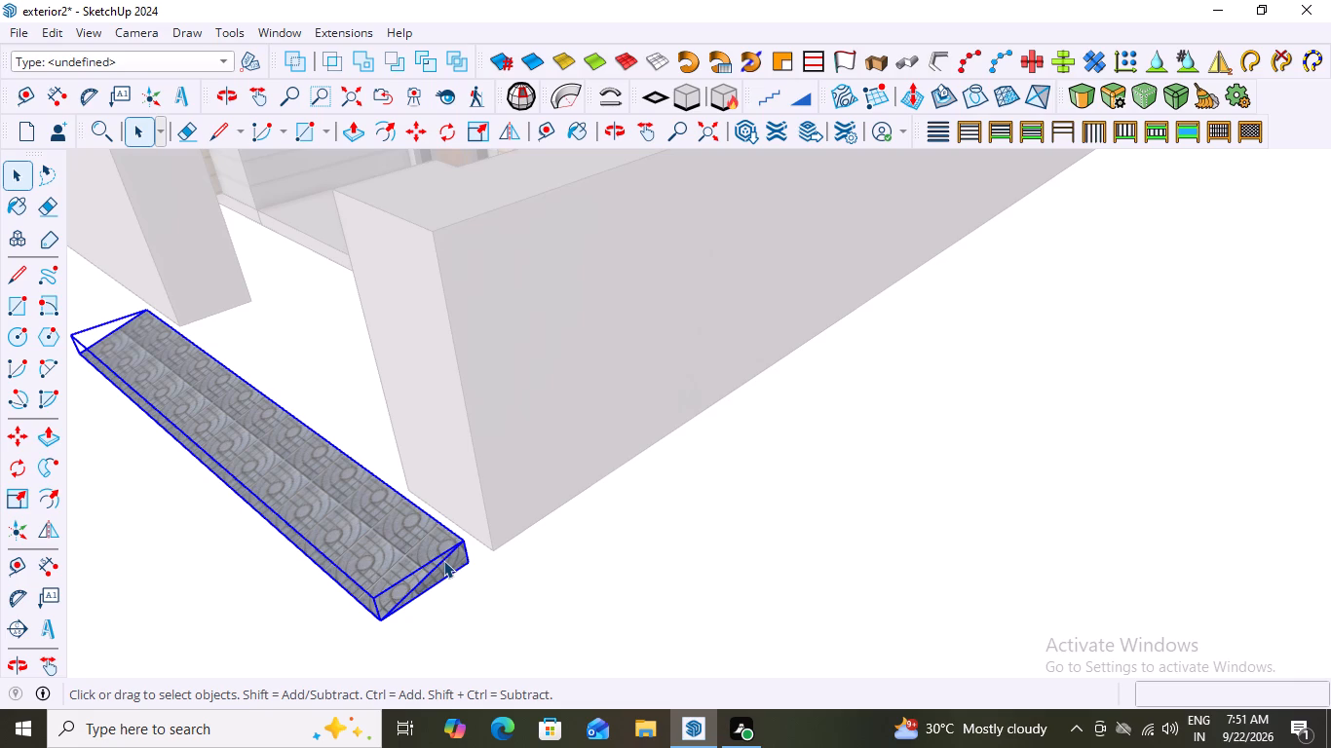
{"action": "key", "text": "m"}
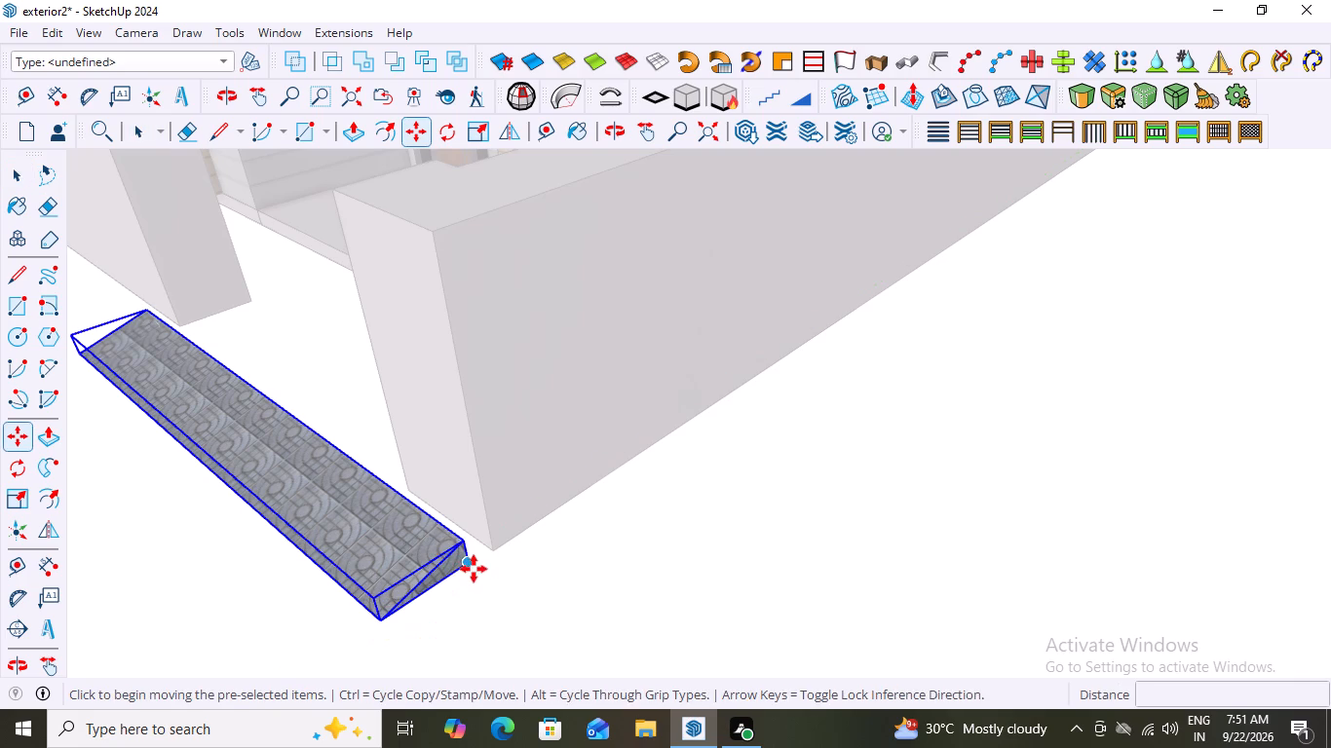
{"action": "left_click", "coordinate": [473, 567]}
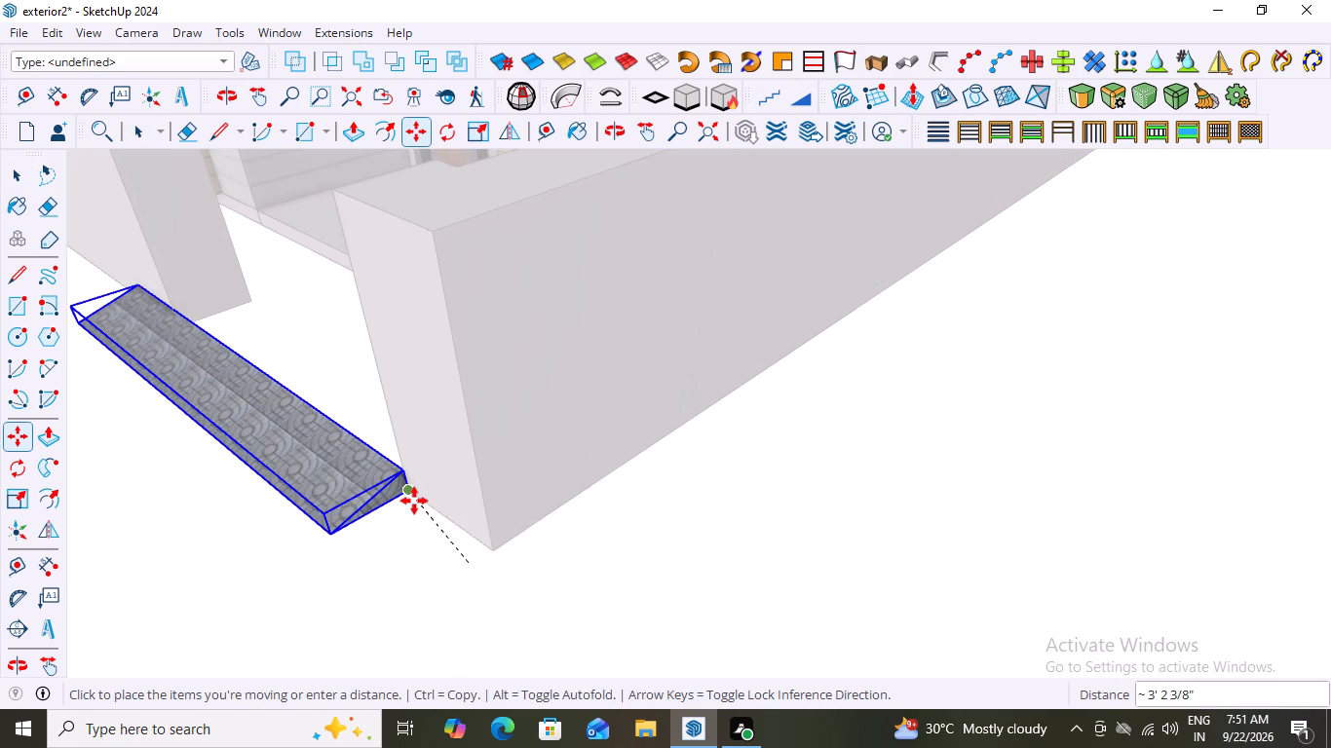
{"action": "scroll", "coordinate": [418, 502], "scroll_direction": "up", "scroll_amount": 8}
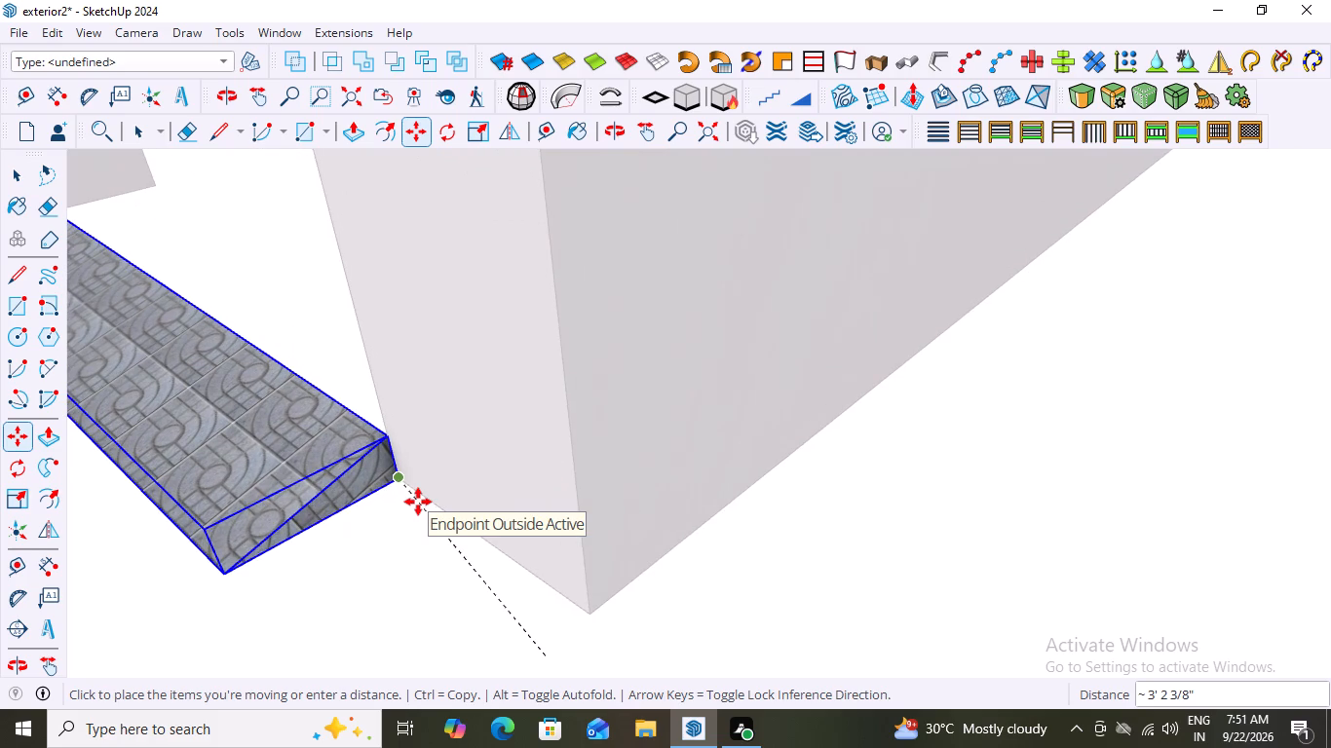
{"action": "scroll", "coordinate": [418, 502], "scroll_direction": "up", "scroll_amount": 19}
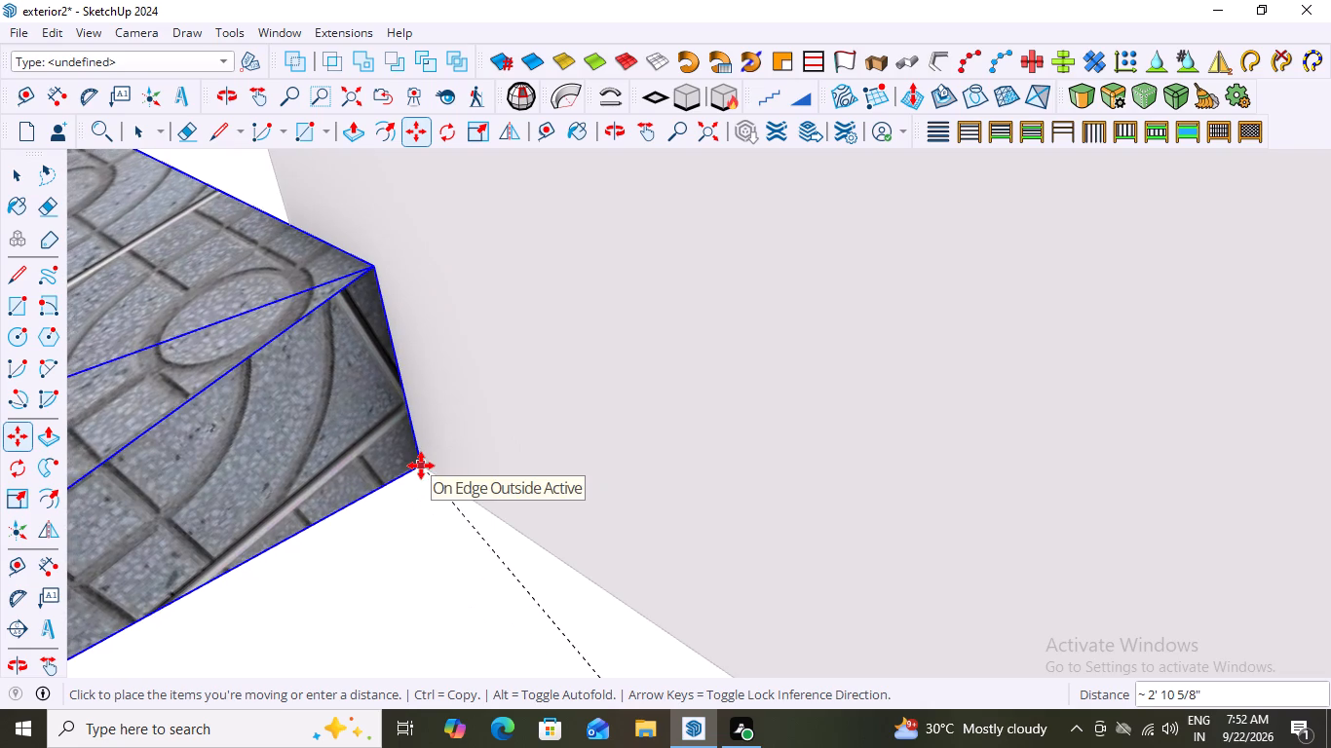
{"action": "left_click", "coordinate": [421, 466]}
{"action": "key", "text": "space"}
{"action": "scroll", "coordinate": [523, 455], "scroll_direction": "down", "scroll_amount": 7}
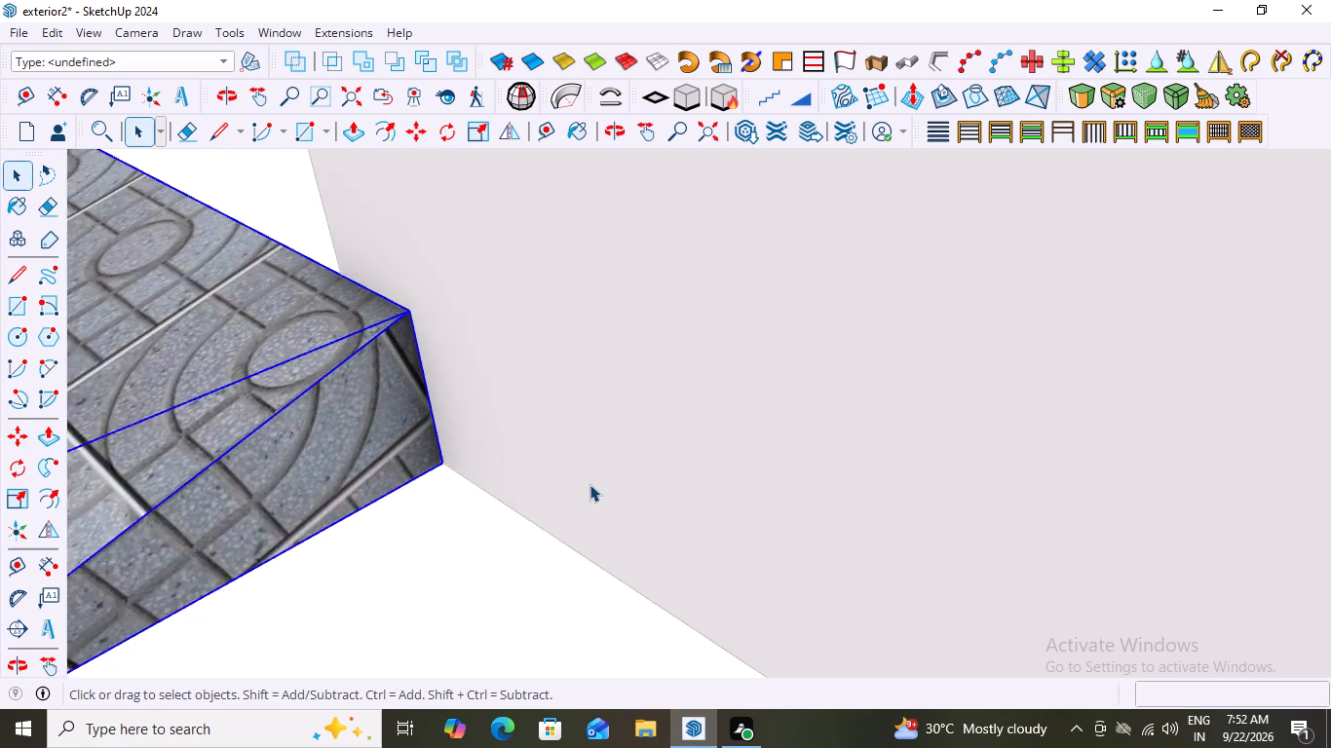
{"action": "scroll", "coordinate": [589, 484], "scroll_direction": "down", "scroll_amount": 20}
{"action": "scroll", "coordinate": [589, 484], "scroll_direction": "down", "scroll_amount": 10}
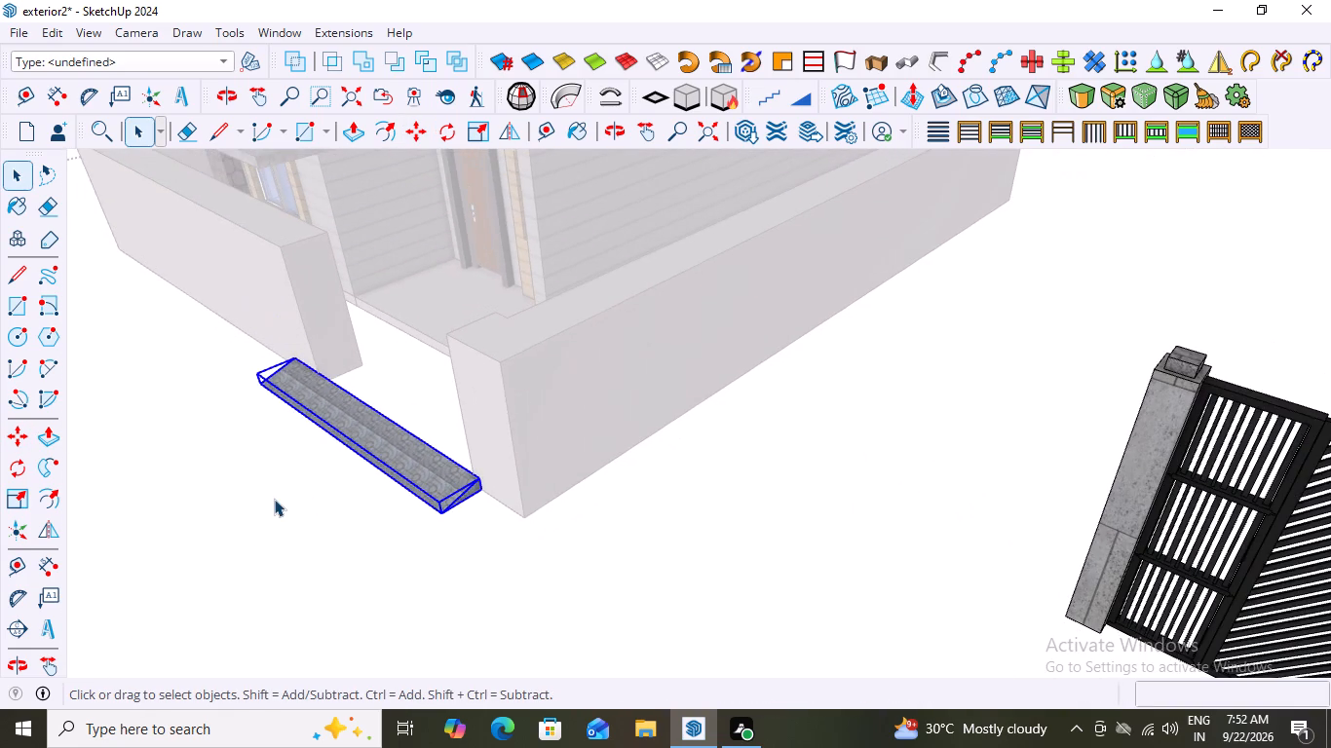
{"action": "left_click", "coordinate": [274, 499]}
Shorten the ramp along its length by scaling its overlapping end to about 0.91 on the green axis.
{"action": "middle_click_drag", "start_coordinate": [292, 497], "coordinate": [672, 516]}
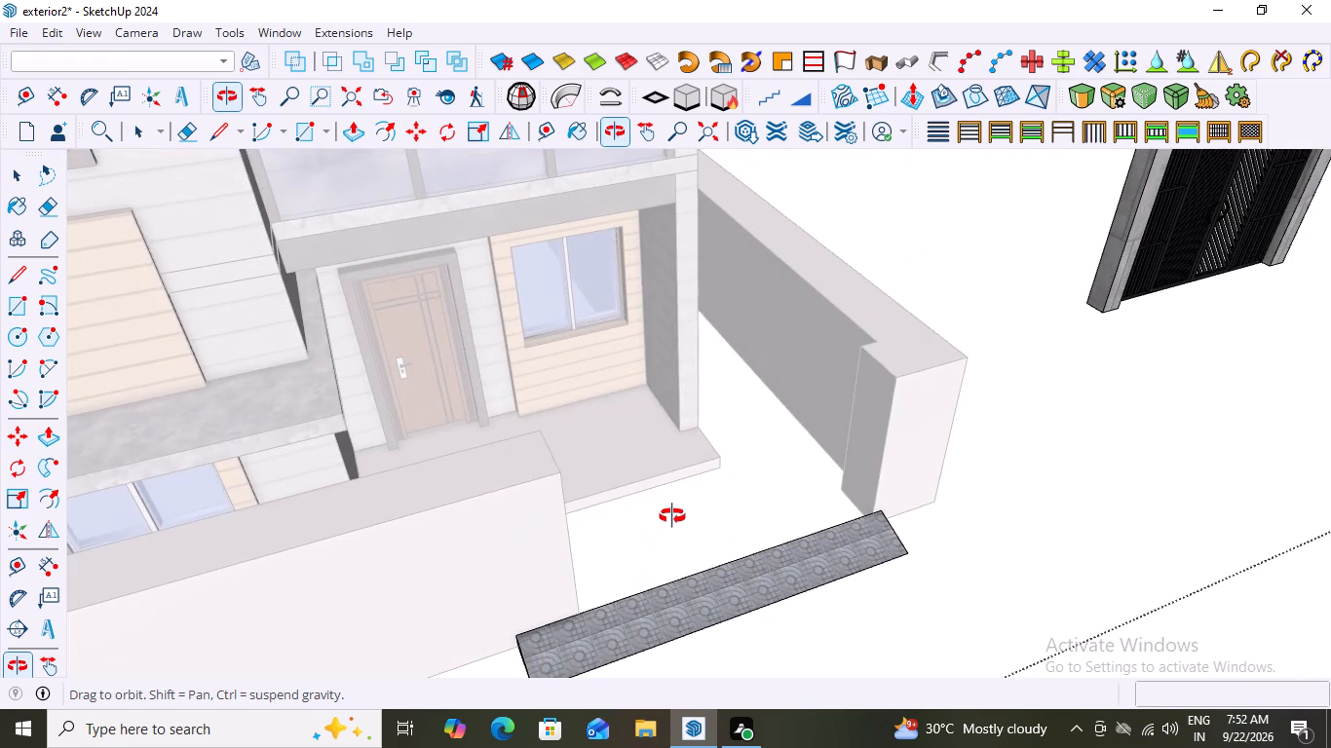
{"action": "middle_click_drag", "start_coordinate": [672, 516], "coordinate": [444, 428]}
{"action": "scroll", "coordinate": [551, 471], "scroll_direction": "up", "scroll_amount": 2}
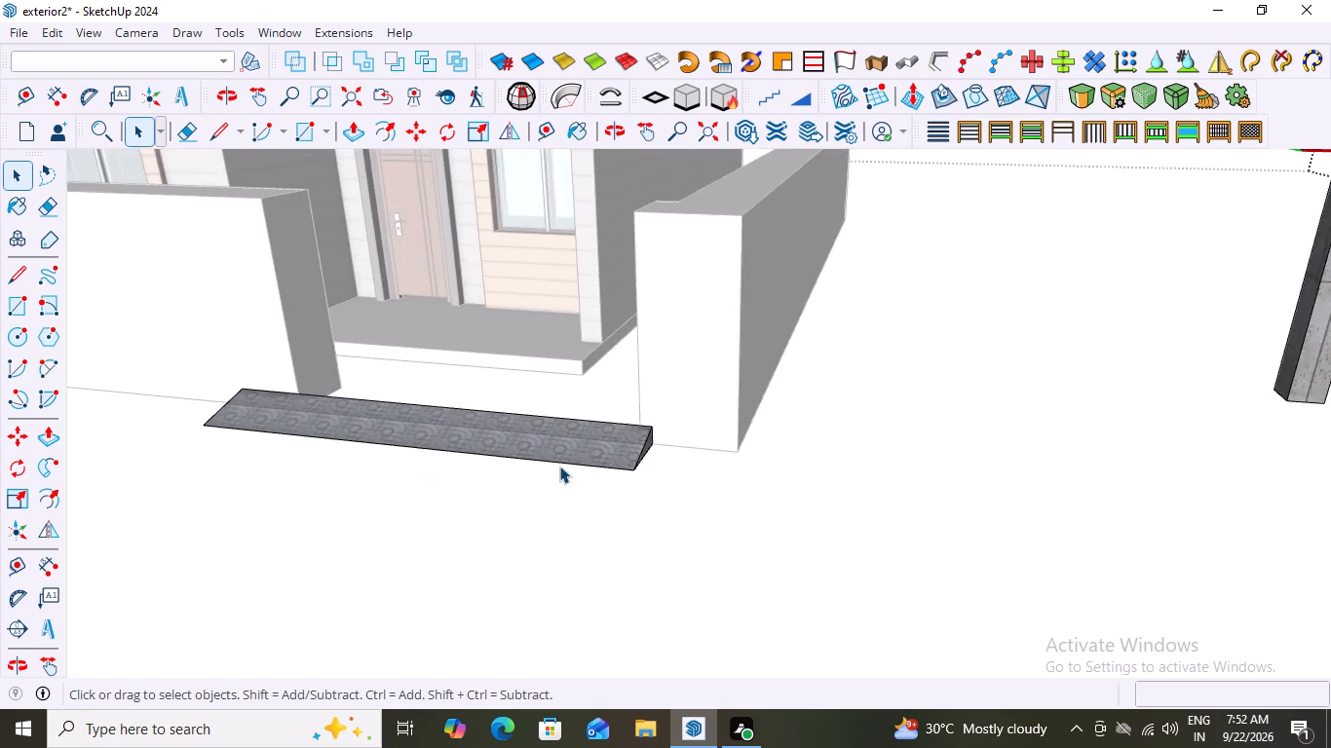
{"action": "scroll", "coordinate": [559, 466], "scroll_direction": "up", "scroll_amount": 9}
{"action": "scroll", "coordinate": [682, 455], "scroll_direction": "up", "scroll_amount": 1}
{"action": "scroll", "coordinate": [716, 446], "scroll_direction": "down", "scroll_amount": 4}
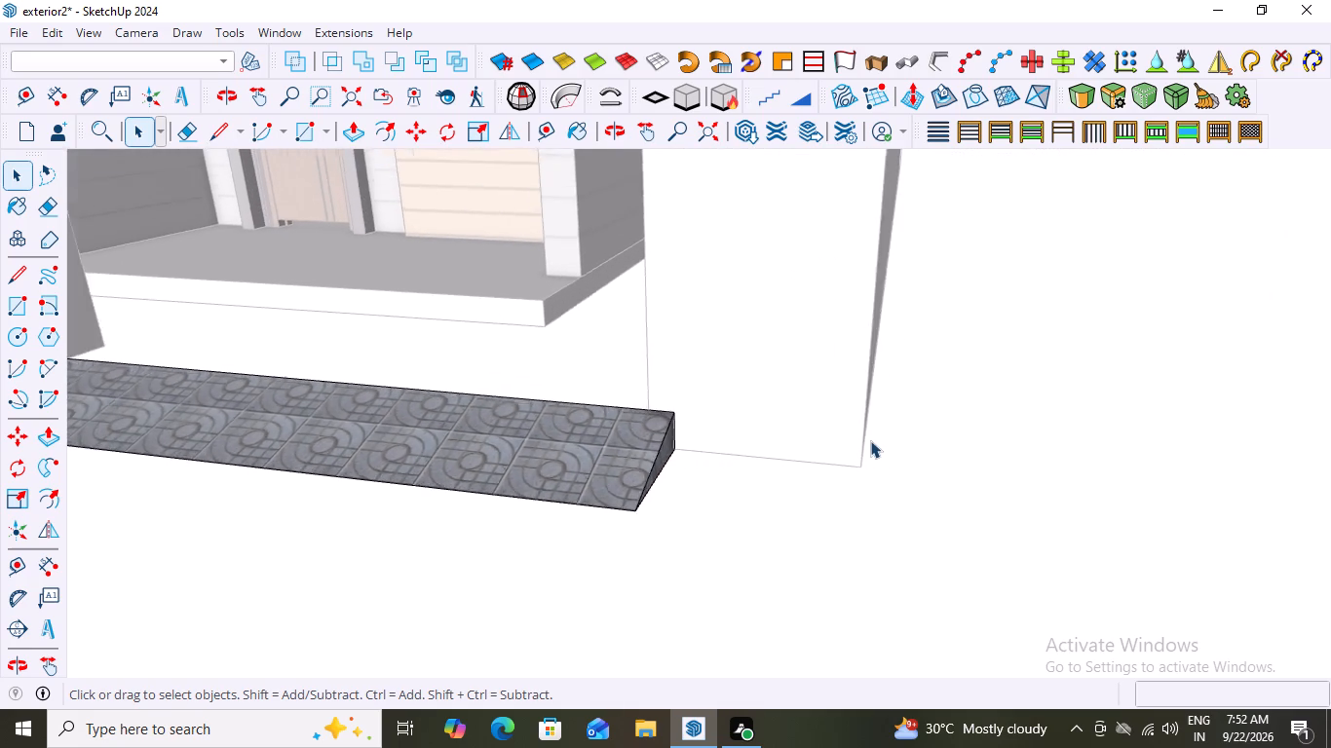
{"action": "scroll", "coordinate": [870, 440], "scroll_direction": "down", "scroll_amount": 9}
{"action": "middle_click_drag", "start_coordinate": [348, 461], "coordinate": [603, 465]}
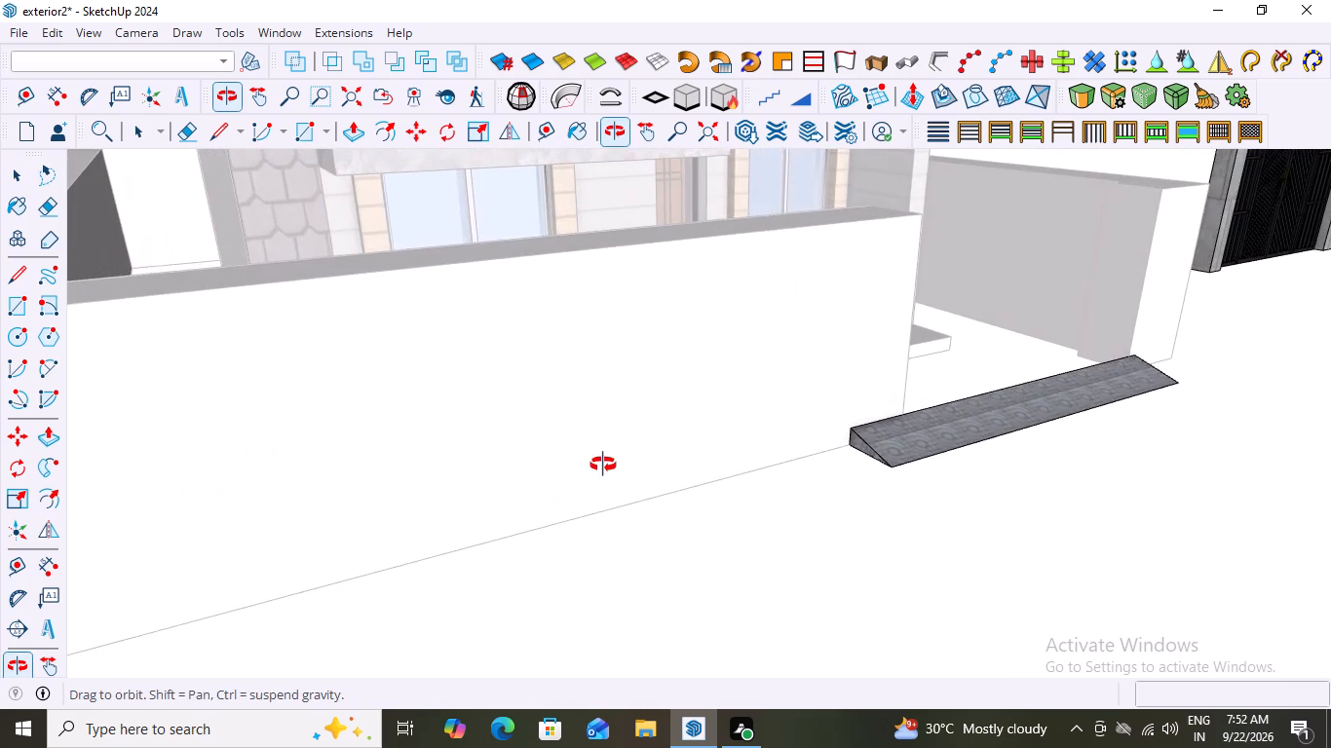
{"action": "middle_click_drag", "start_coordinate": [603, 465], "coordinate": [595, 472]}
{"action": "scroll", "coordinate": [806, 474], "scroll_direction": "up", "scroll_amount": 14}
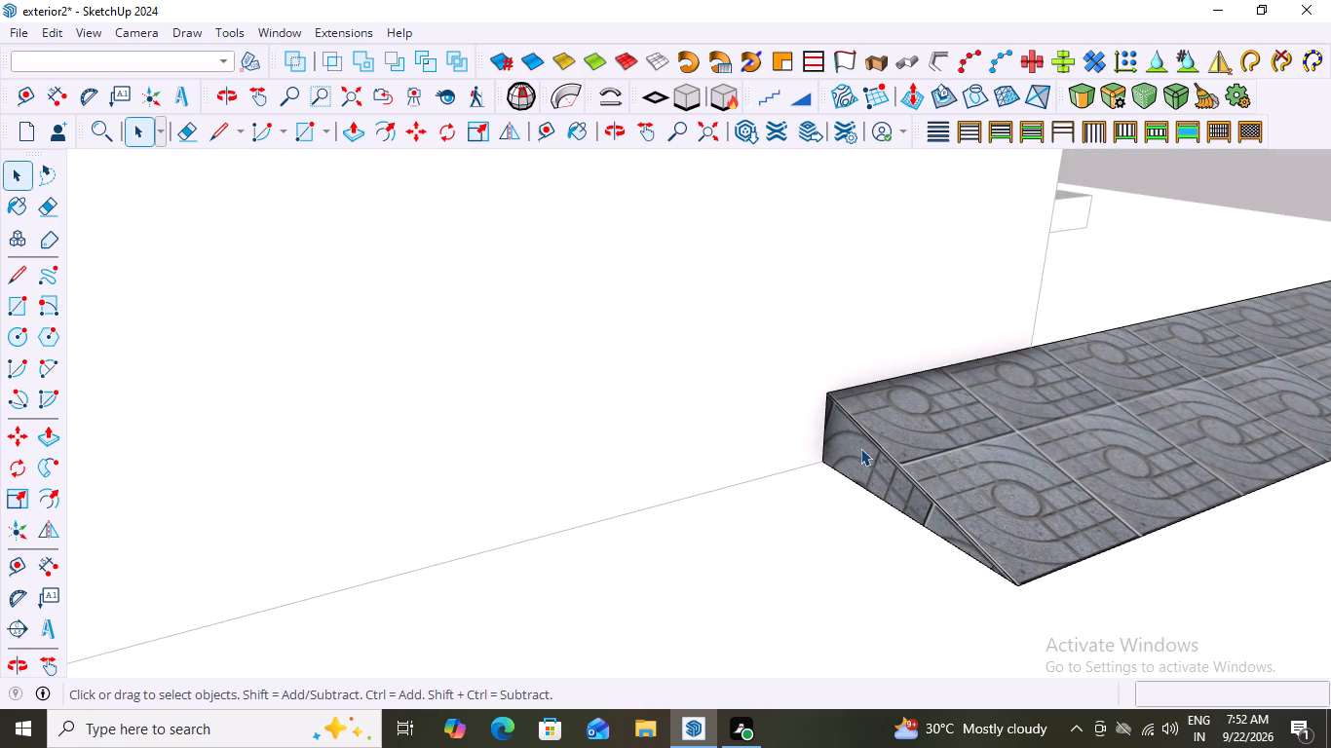
{"action": "left_click", "coordinate": [860, 448]}
{"action": "left_click", "coordinate": [857, 453]}
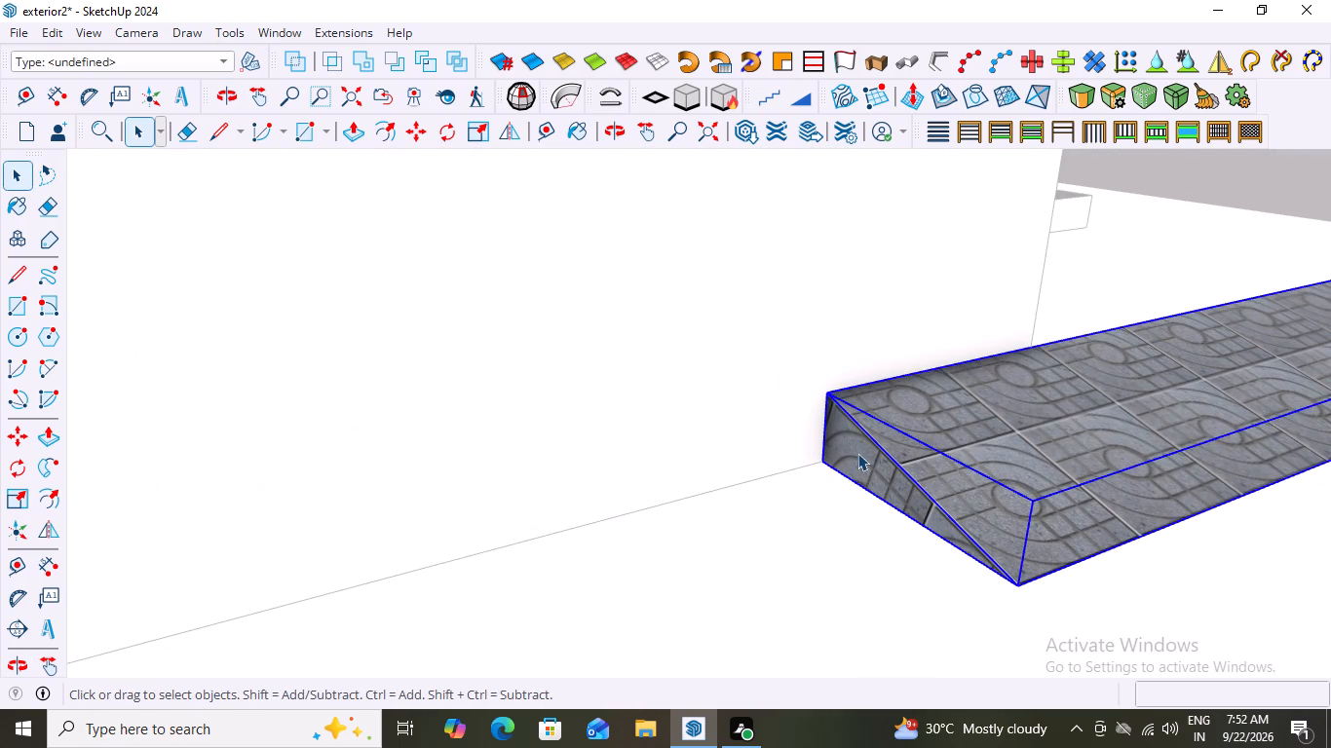
{"action": "key", "text": "s"}
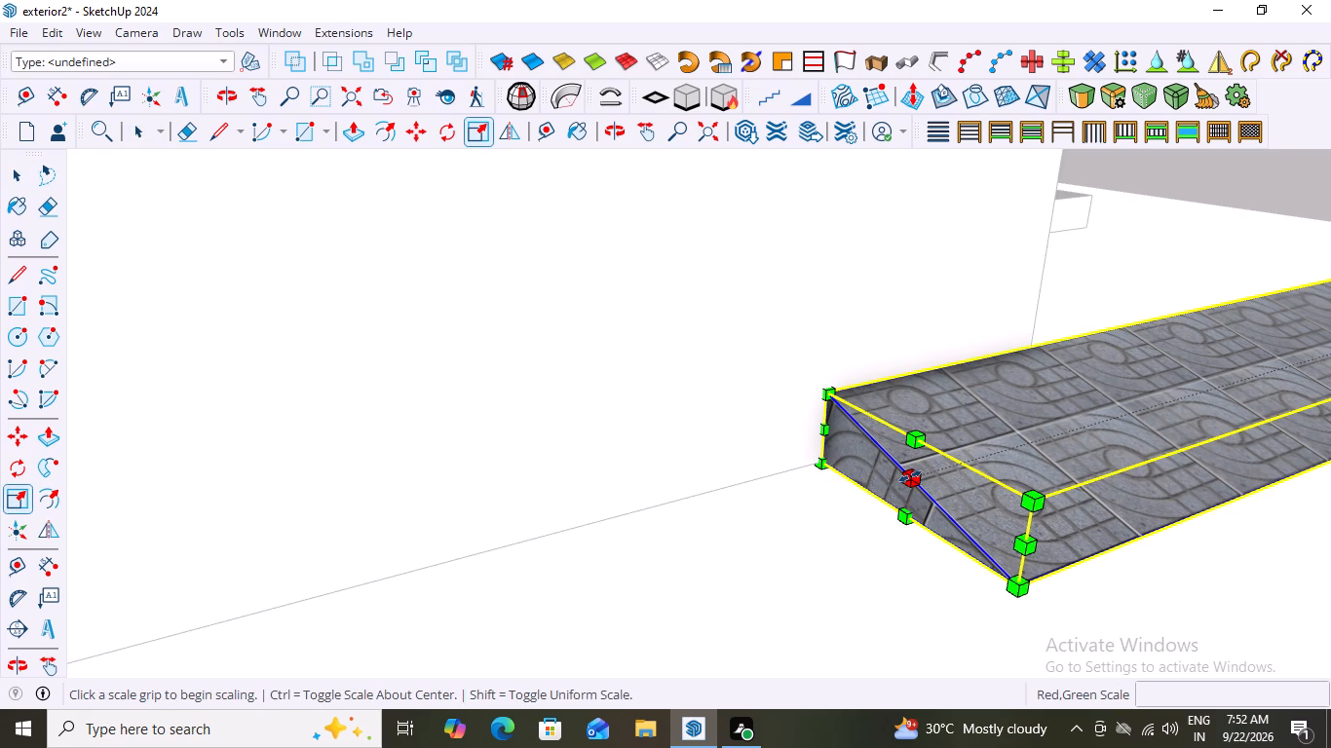
{"action": "left_click_drag", "start_coordinate": [910, 476], "coordinate": [1006, 426]}
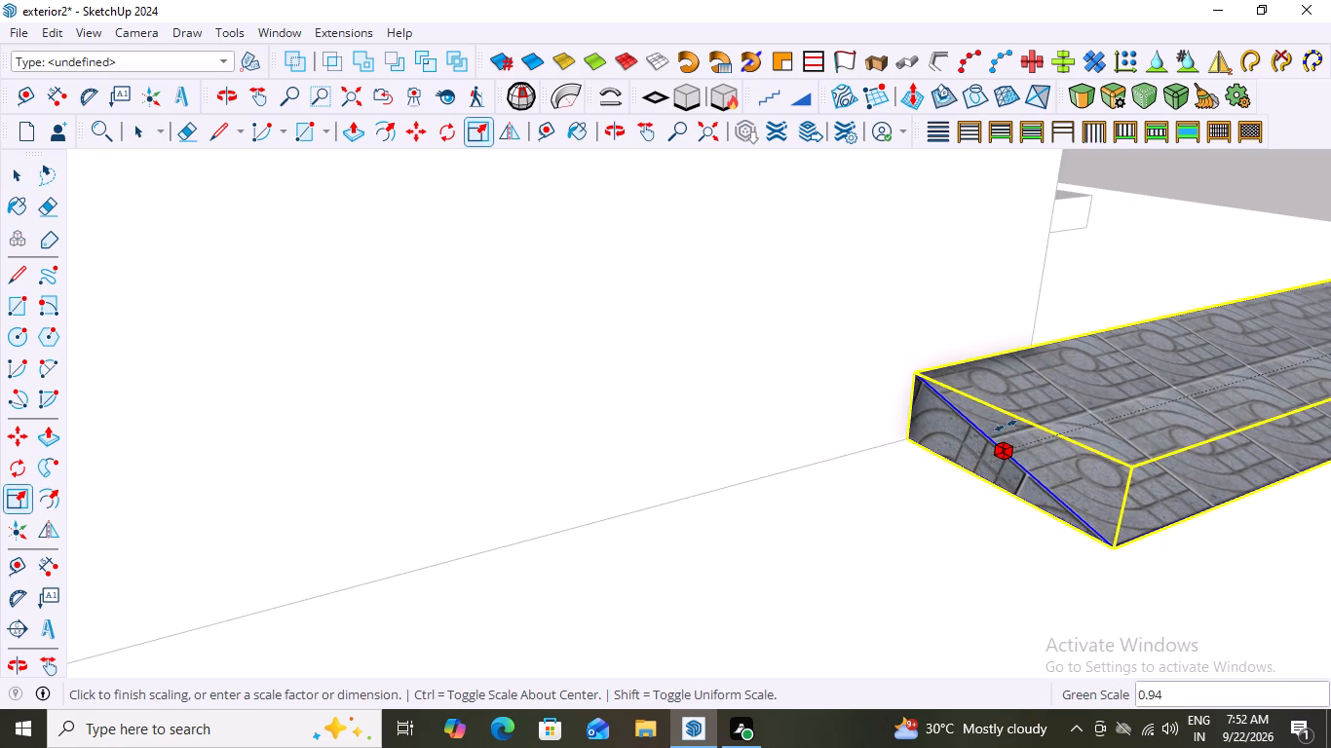
{"action": "left_click_drag", "start_coordinate": [1006, 426], "coordinate": [1039, 402]}
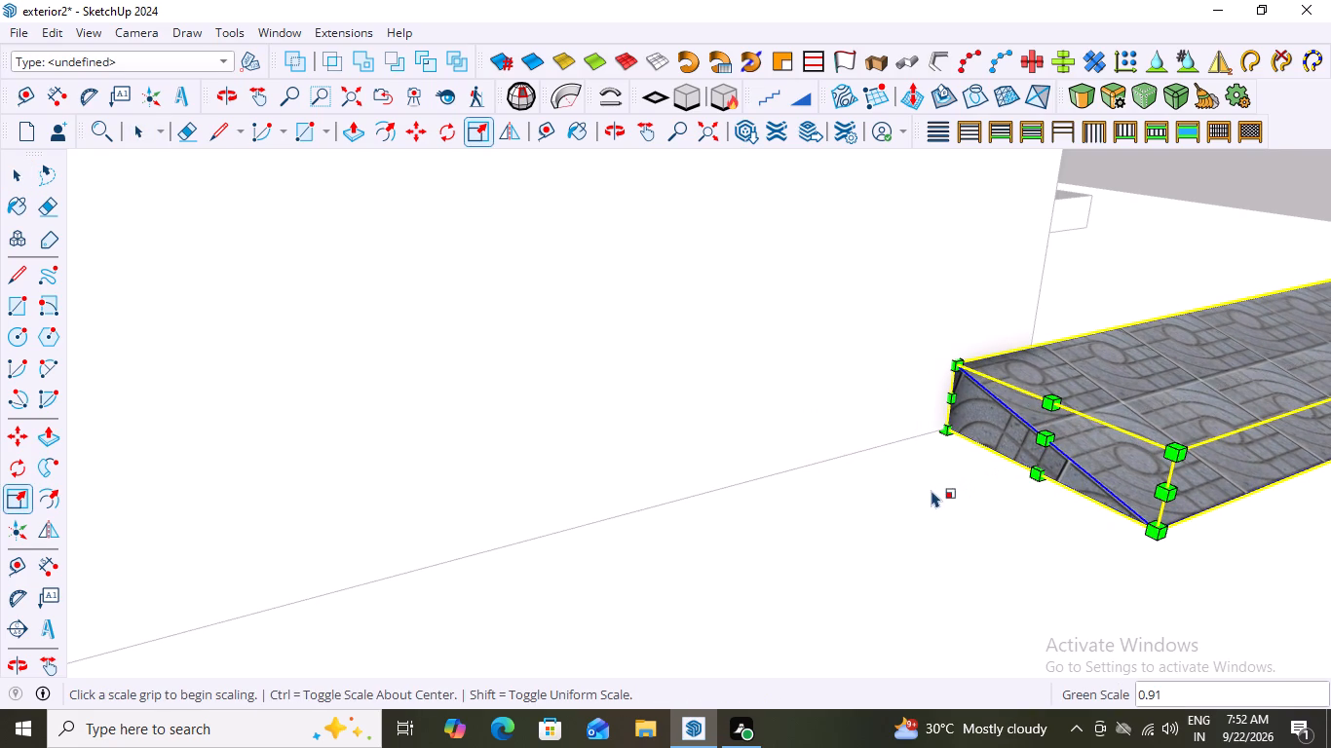
{"action": "key", "text": "space"}
{"action": "left_click", "coordinate": [858, 500]}
Shorten the ramp again from the same end by scaling it to about 0.97 on the green axis, towards the gate opening's edge.
{"action": "scroll", "coordinate": [857, 512], "scroll_direction": "down", "scroll_amount": 10}
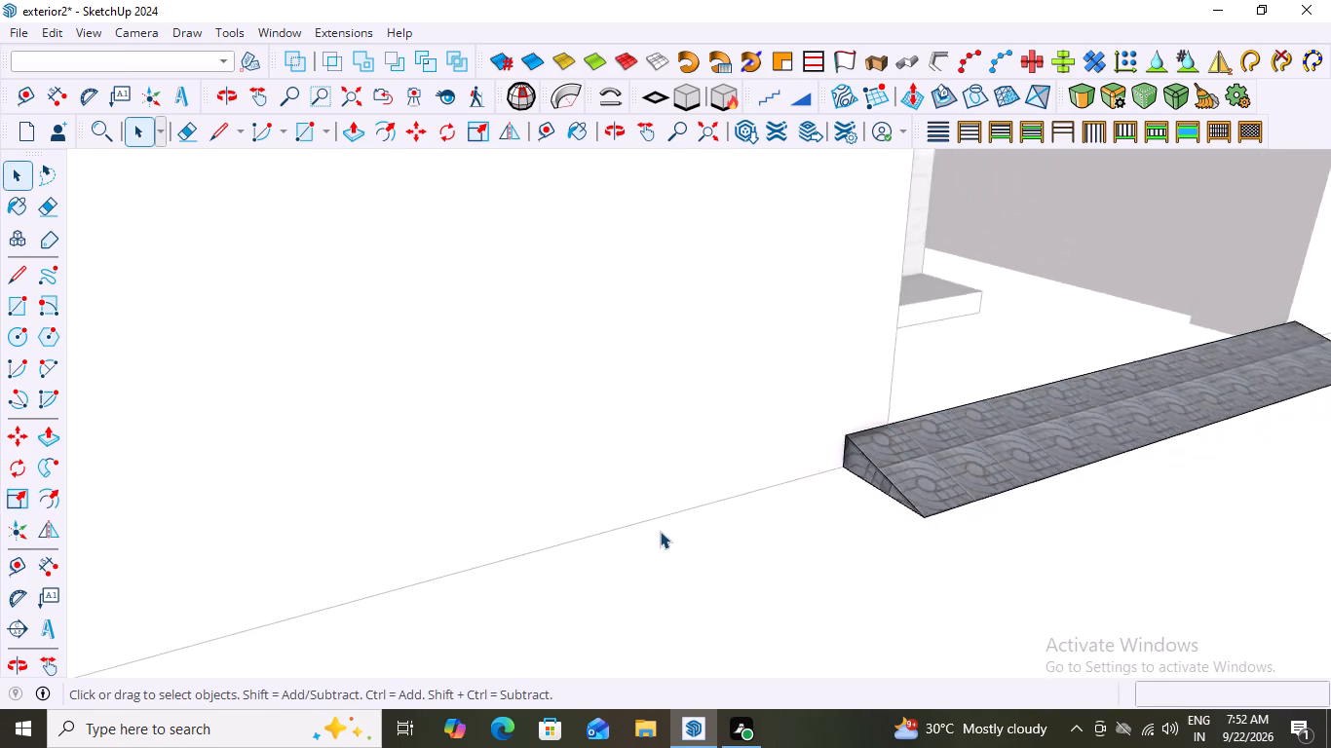
{"action": "scroll", "coordinate": [660, 531], "scroll_direction": "down", "scroll_amount": 6}
{"action": "middle_click_drag", "start_coordinate": [928, 476], "coordinate": [648, 416]}
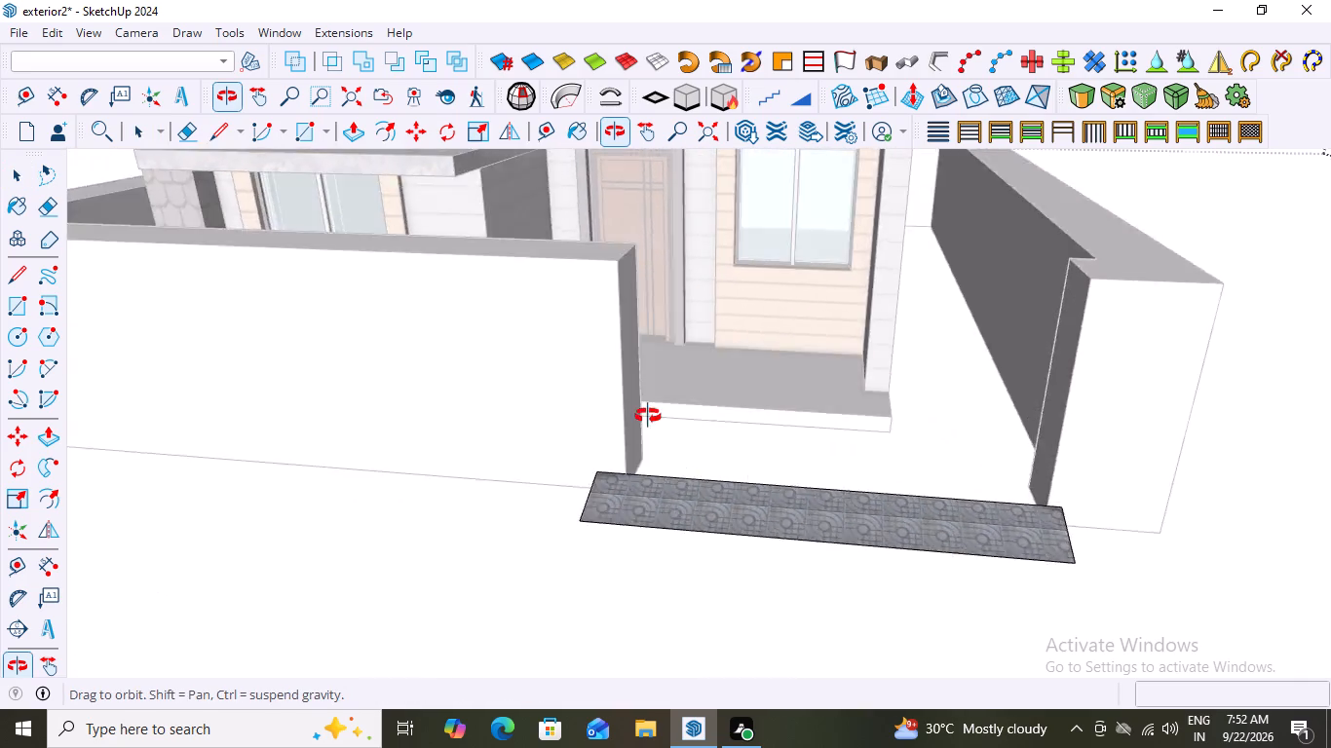
{"action": "middle_click_drag", "start_coordinate": [648, 416], "coordinate": [650, 432]}
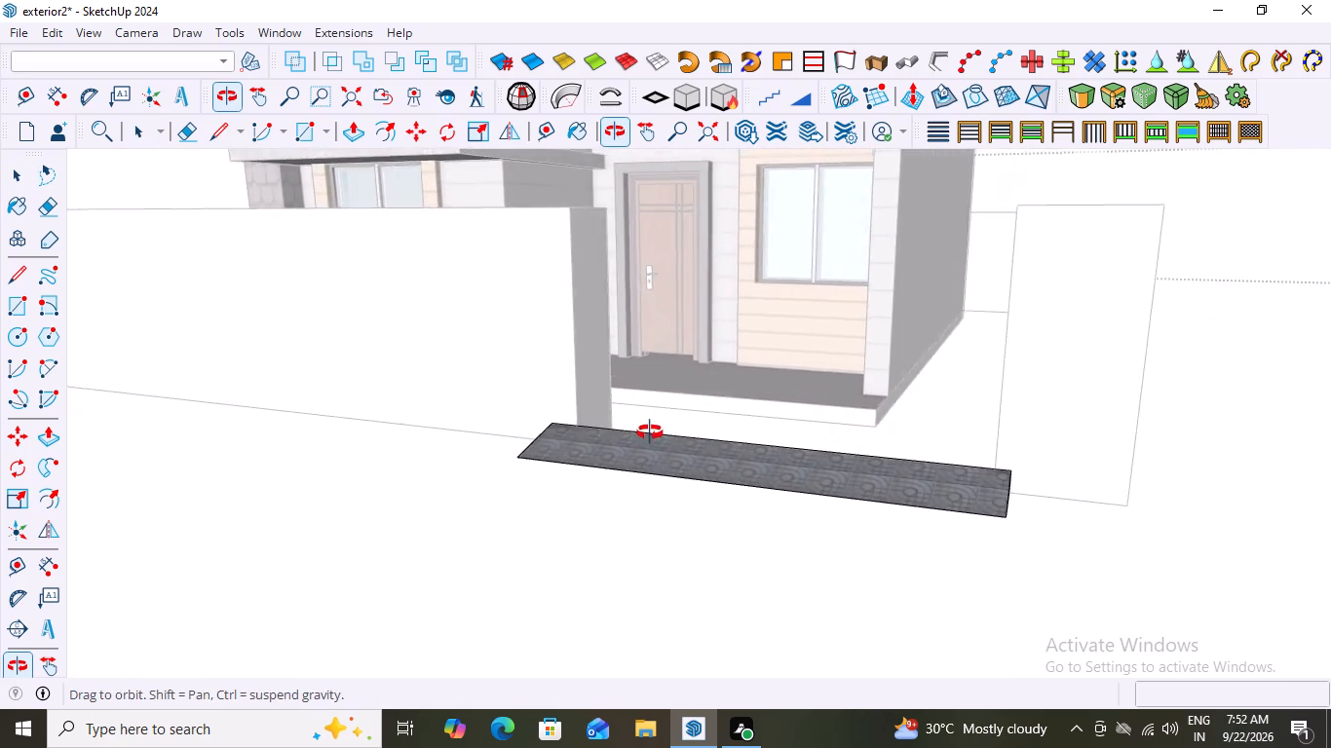
{"action": "middle_click_drag", "start_coordinate": [650, 432], "coordinate": [1023, 362]}
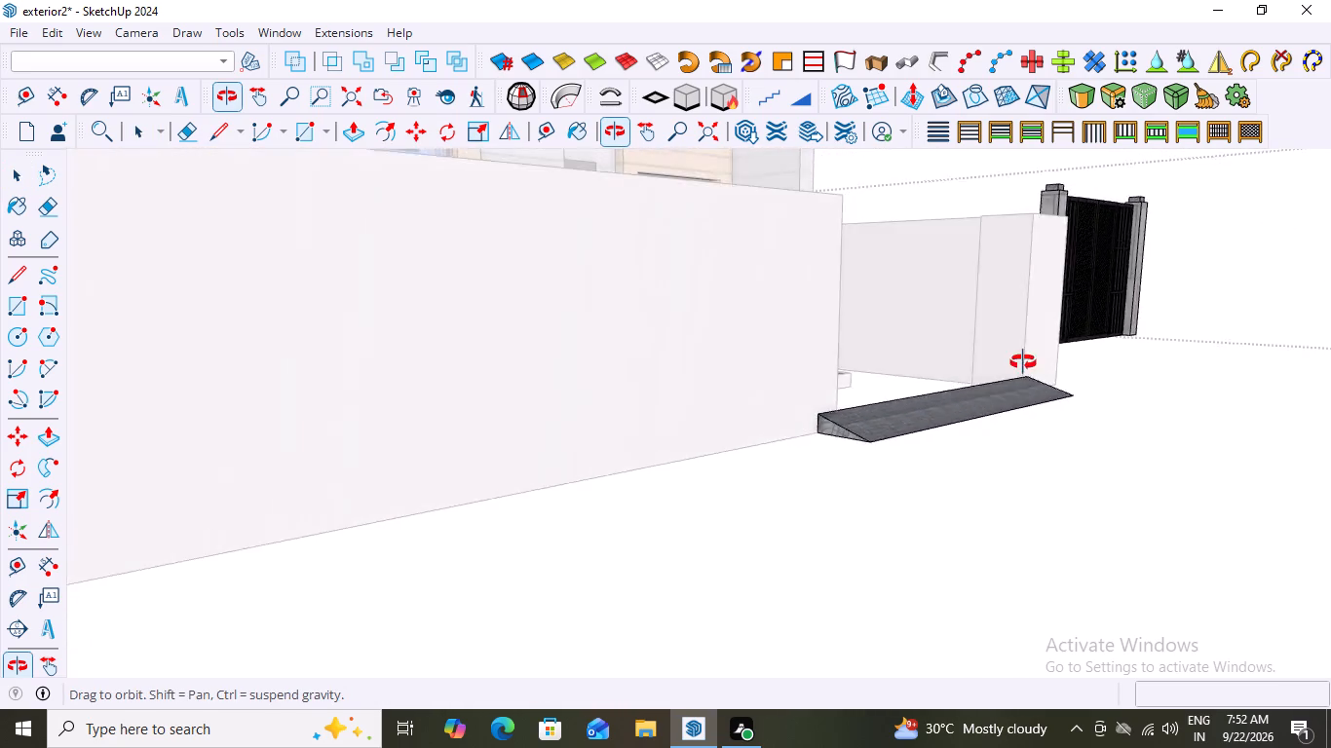
{"action": "middle_click_drag", "start_coordinate": [1023, 362], "coordinate": [855, 566]}
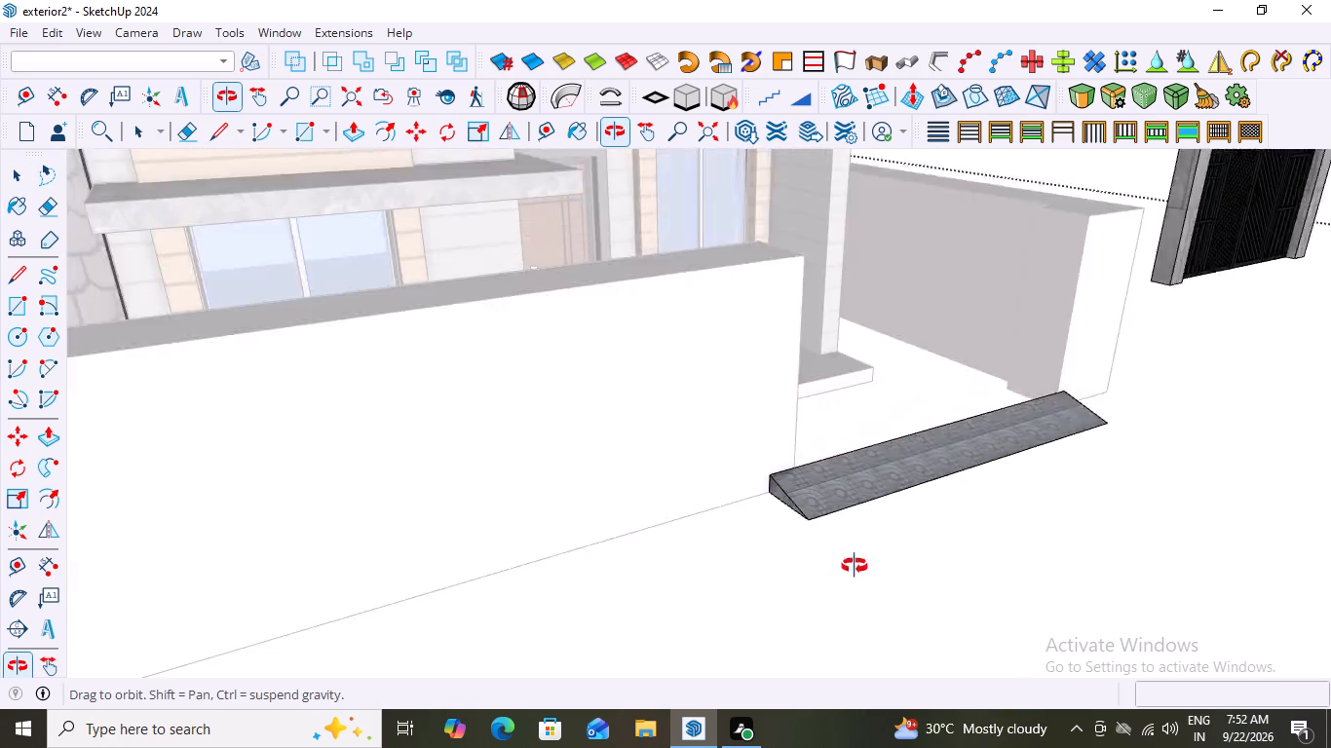
{"action": "middle_click_drag", "start_coordinate": [855, 566], "coordinate": [710, 593]}
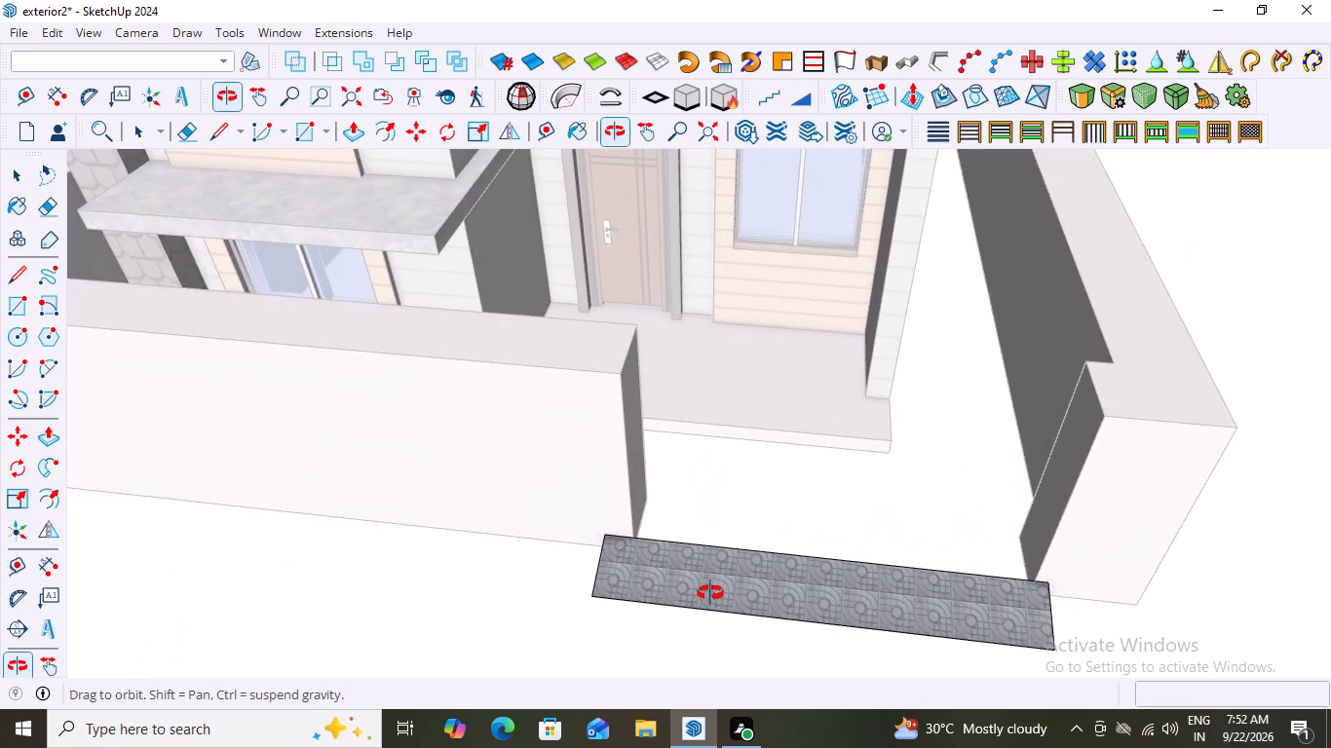
{"action": "middle_click_drag", "start_coordinate": [710, 593], "coordinate": [880, 589]}
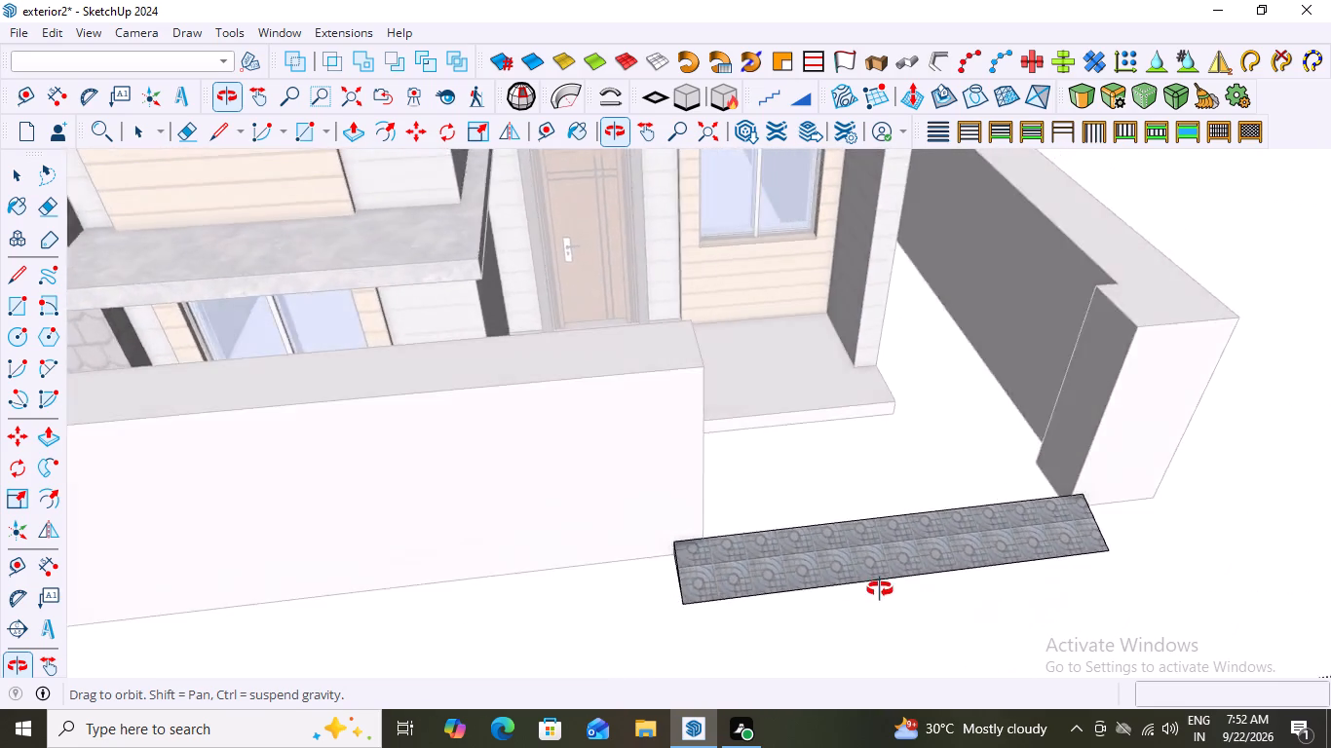
{"action": "middle_click_drag", "start_coordinate": [880, 589], "coordinate": [963, 562]}
{"action": "scroll", "coordinate": [781, 564], "scroll_direction": "up", "scroll_amount": 5}
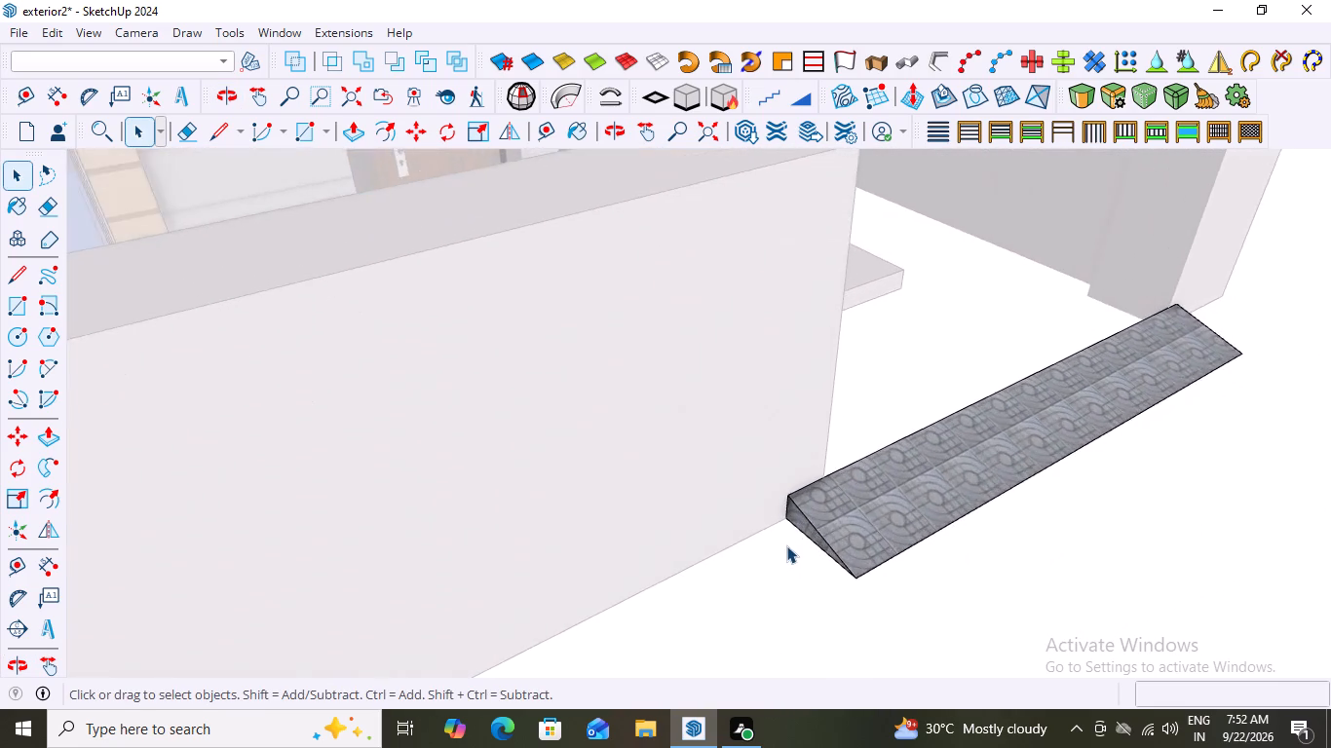
{"action": "scroll", "coordinate": [786, 545], "scroll_direction": "up", "scroll_amount": 9}
{"action": "left_click", "coordinate": [824, 490]}
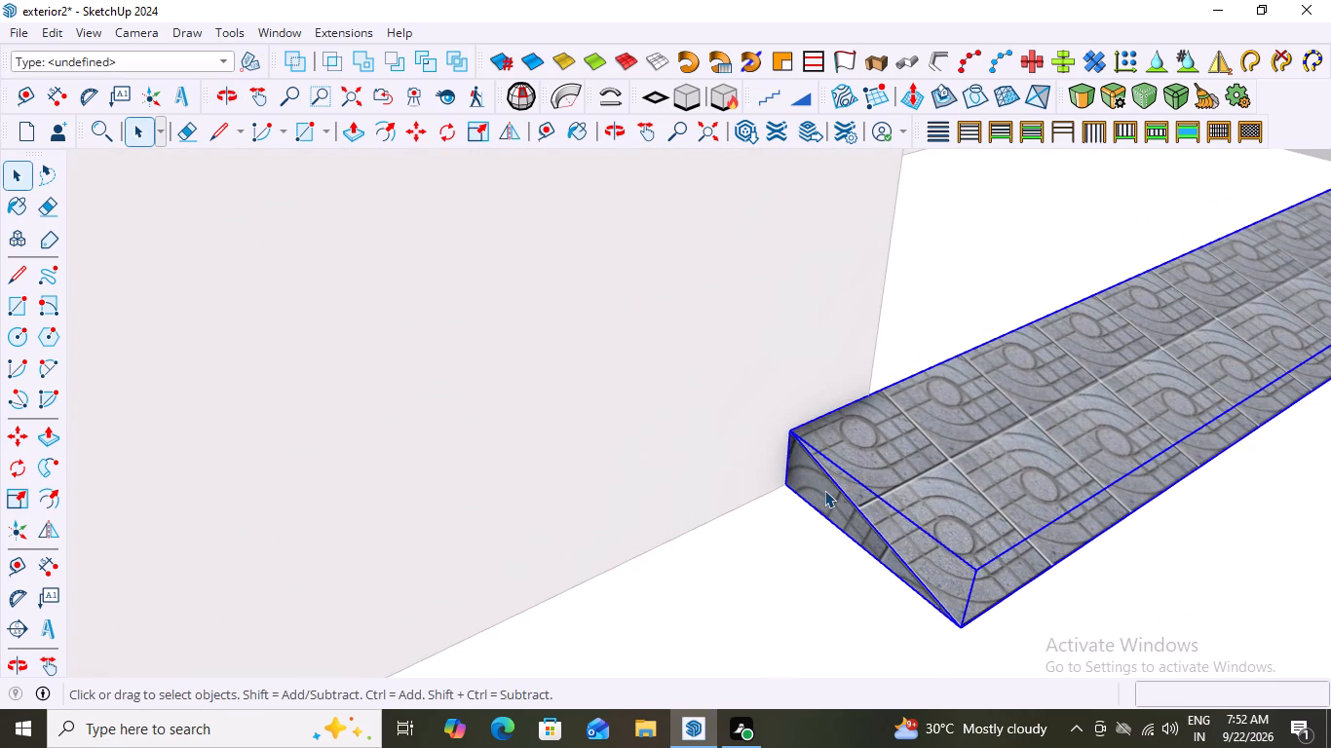
{"action": "left_click", "coordinate": [824, 490]}
{"action": "key", "text": "s"}
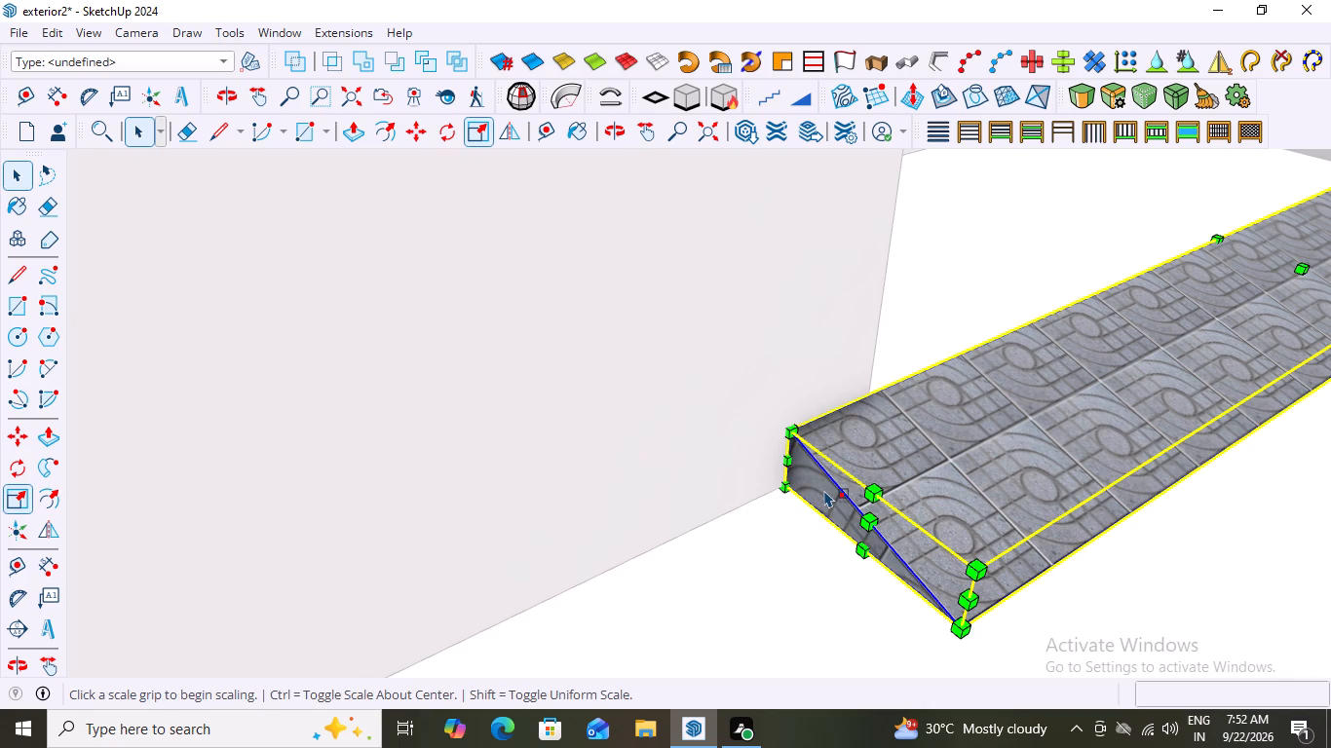
{"action": "left_click_drag", "start_coordinate": [869, 523], "coordinate": [886, 511]}
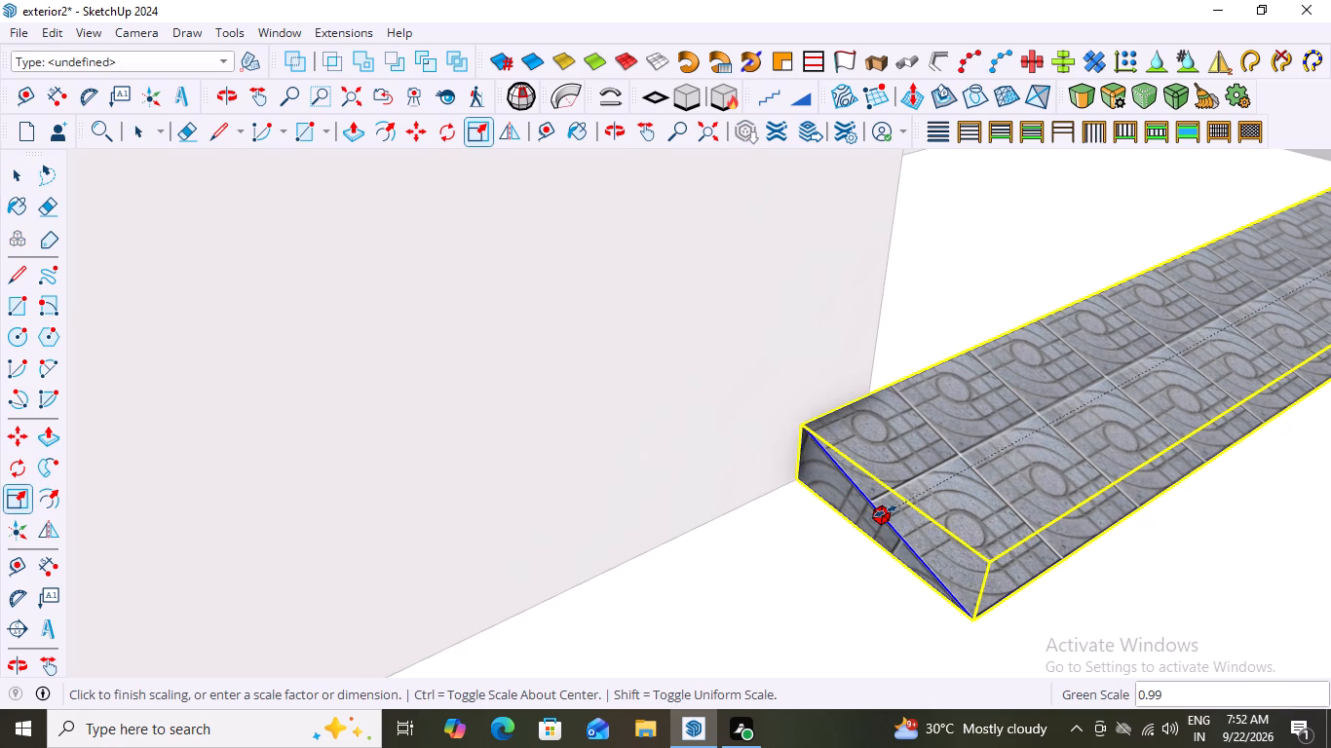
{"action": "left_click_drag", "start_coordinate": [886, 511], "coordinate": [898, 496]}
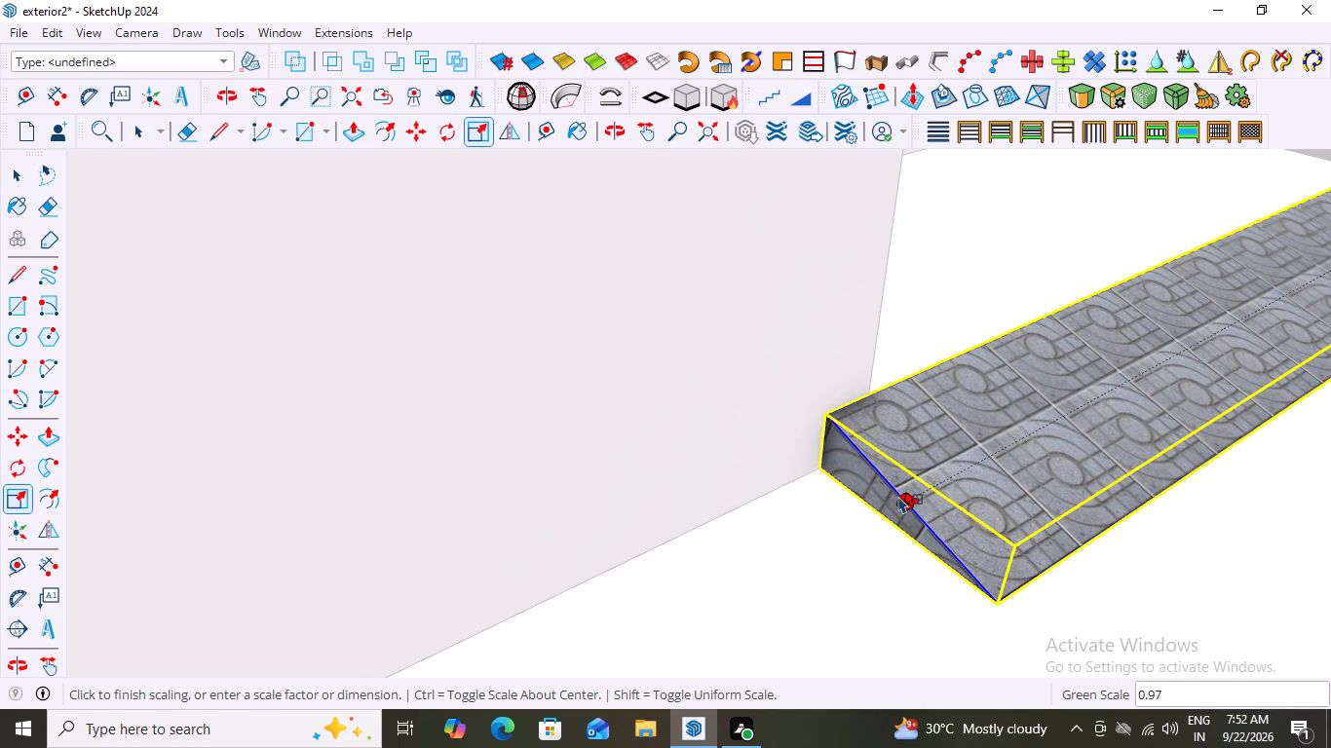
{"action": "key", "text": "space"}
{"action": "left_click", "coordinate": [791, 547]}
{"action": "scroll", "coordinate": [791, 547], "scroll_direction": "down", "scroll_amount": 12}
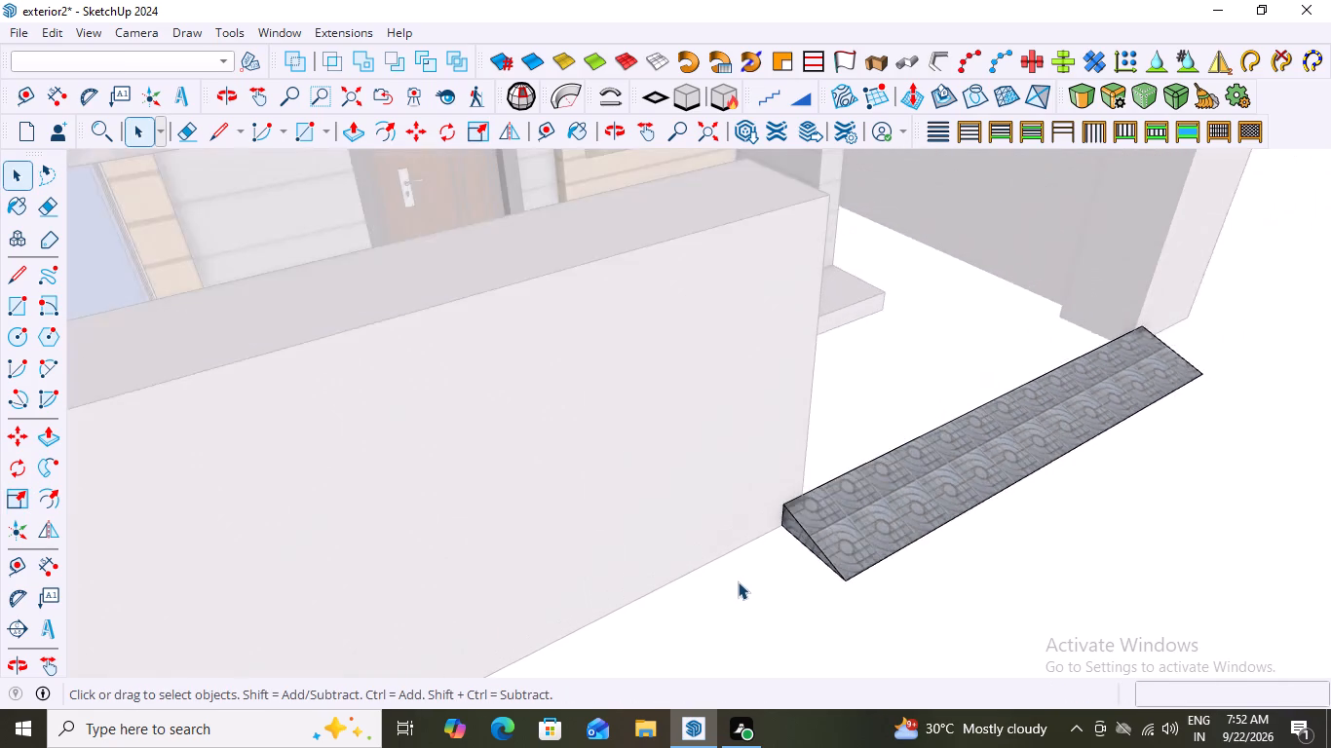
Examine the shortened ramp's fit at the gate opening from both sides and the front, and leave its group.
{"action": "scroll", "coordinate": [738, 581], "scroll_direction": "down", "scroll_amount": 2}
{"action": "middle_click_drag", "start_coordinate": [975, 512], "coordinate": [739, 538]}
{"action": "scroll", "coordinate": [824, 553], "scroll_direction": "down", "scroll_amount": 7}
{"action": "middle_click_drag", "start_coordinate": [993, 580], "coordinate": [789, 486]}
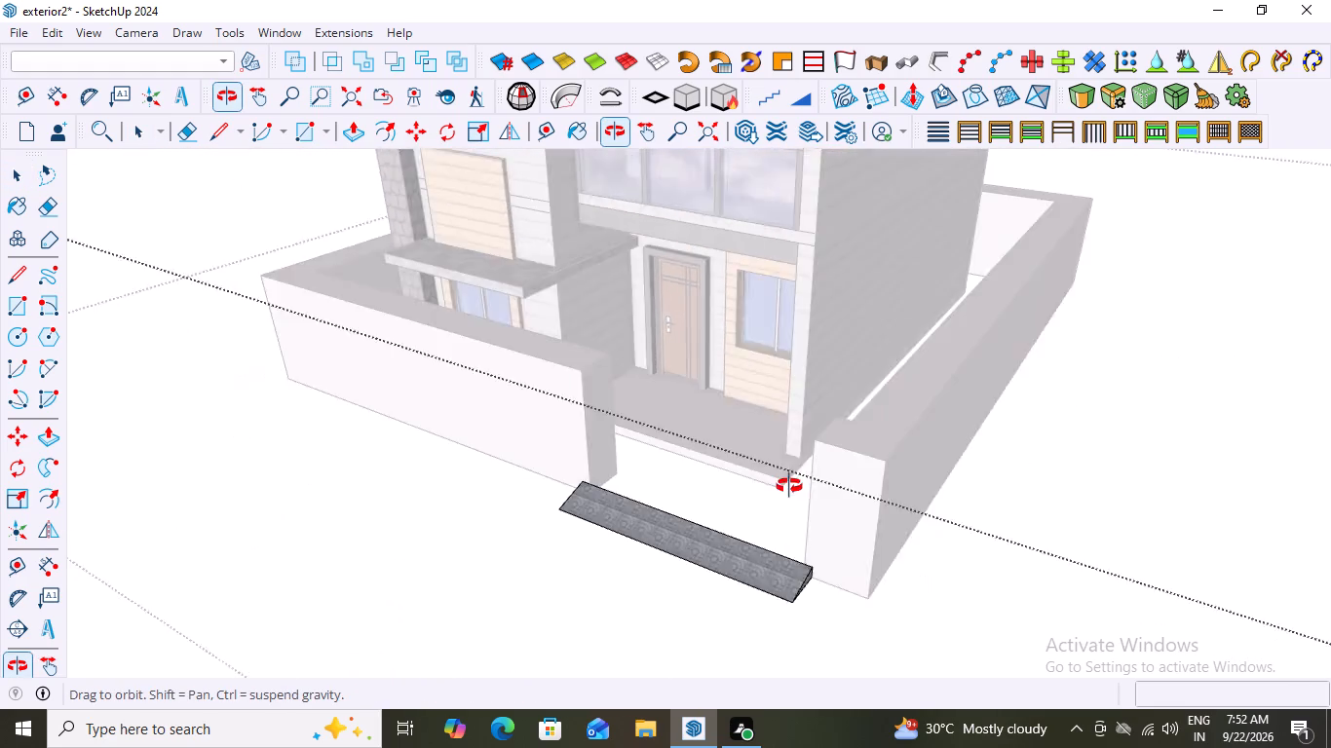
{"action": "middle_click_drag", "start_coordinate": [789, 486], "coordinate": [853, 503]}
{"action": "scroll", "coordinate": [897, 511], "scroll_direction": "down", "scroll_amount": 6}
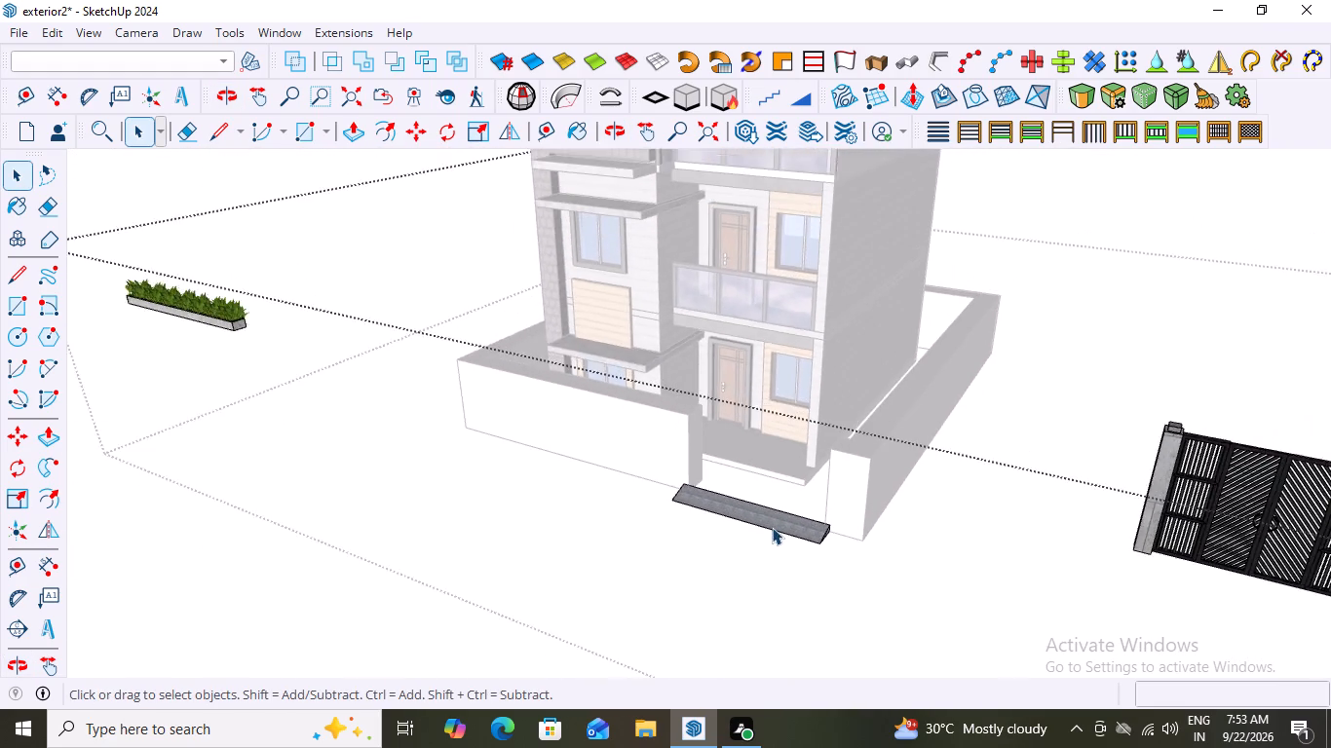
{"action": "scroll", "coordinate": [771, 527], "scroll_direction": "down", "scroll_amount": 2}
{"action": "middle_click_drag", "start_coordinate": [756, 555], "coordinate": [866, 567]}
{"action": "left_click", "coordinate": [950, 498]}
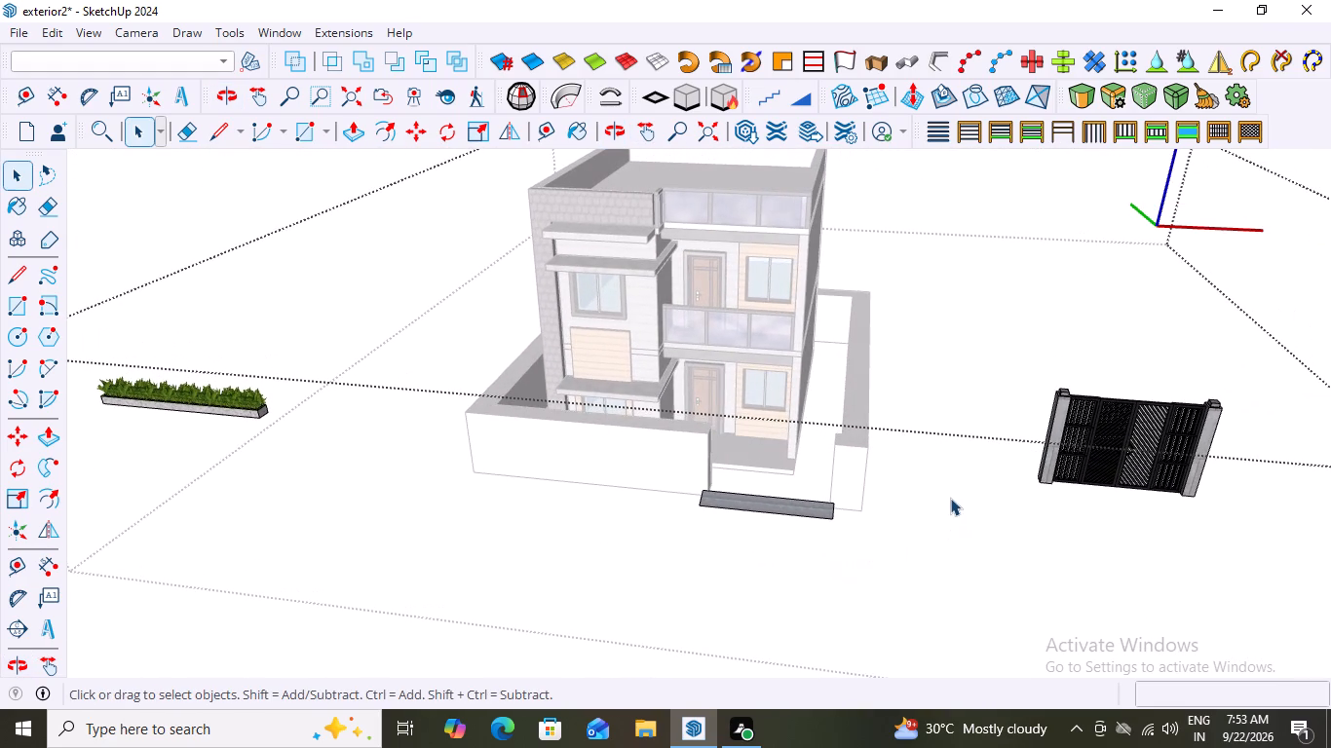
{"action": "scroll", "coordinate": [870, 498], "scroll_direction": "down", "scroll_amount": 5}
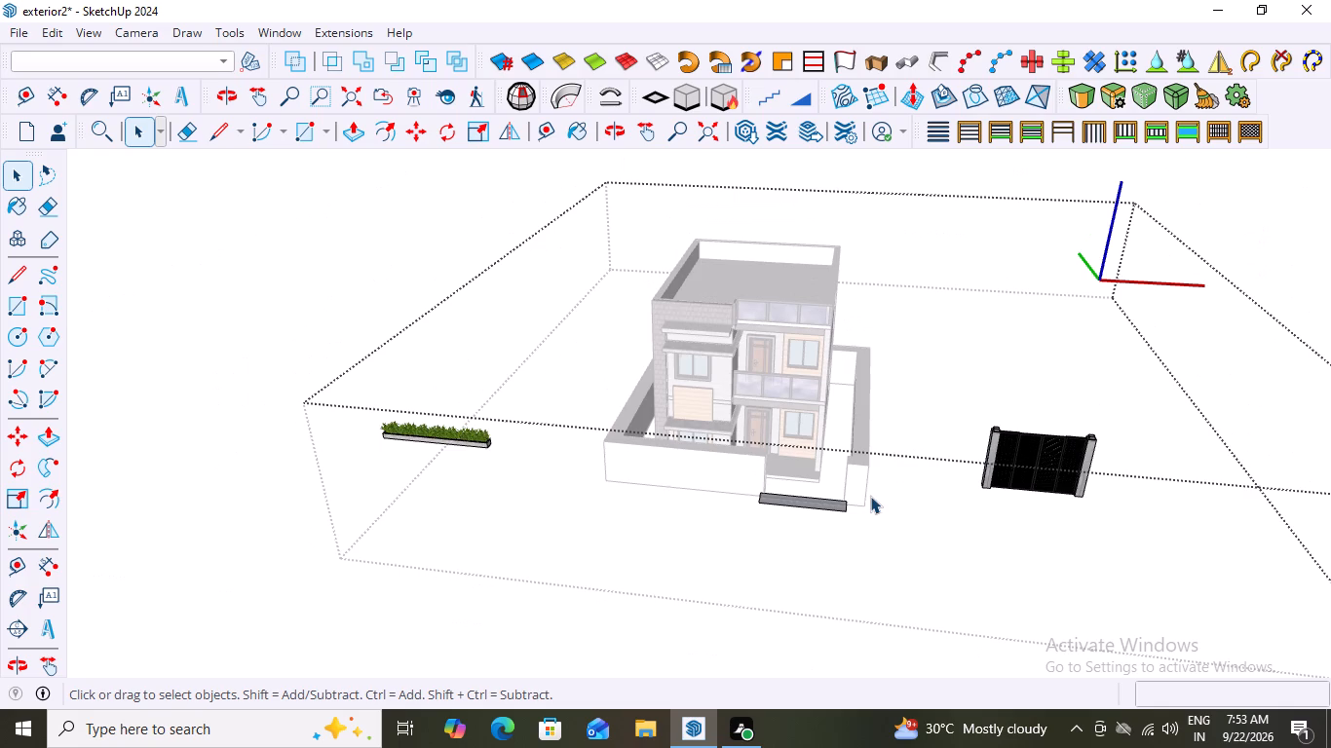
{"action": "double_click", "coordinate": [974, 364]}
{"action": "scroll", "coordinate": [742, 526], "scroll_direction": "up", "scroll_amount": 6}
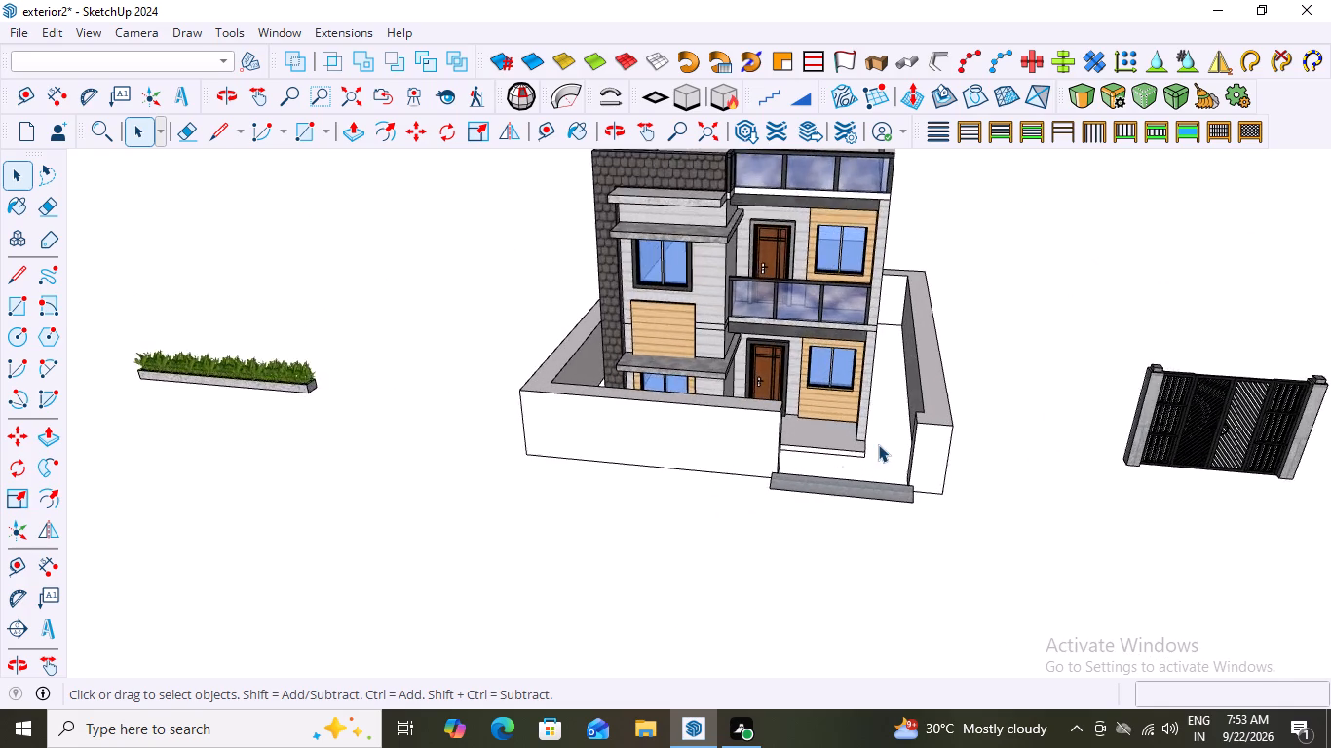
{"action": "scroll", "coordinate": [878, 444], "scroll_direction": "up", "scroll_amount": 2}
{"action": "middle_click_drag", "start_coordinate": [909, 484], "coordinate": [978, 505]}
{"action": "scroll", "coordinate": [882, 497], "scroll_direction": "up", "scroll_amount": 9}
{"action": "middle_click_drag", "start_coordinate": [1060, 501], "coordinate": [746, 466]}
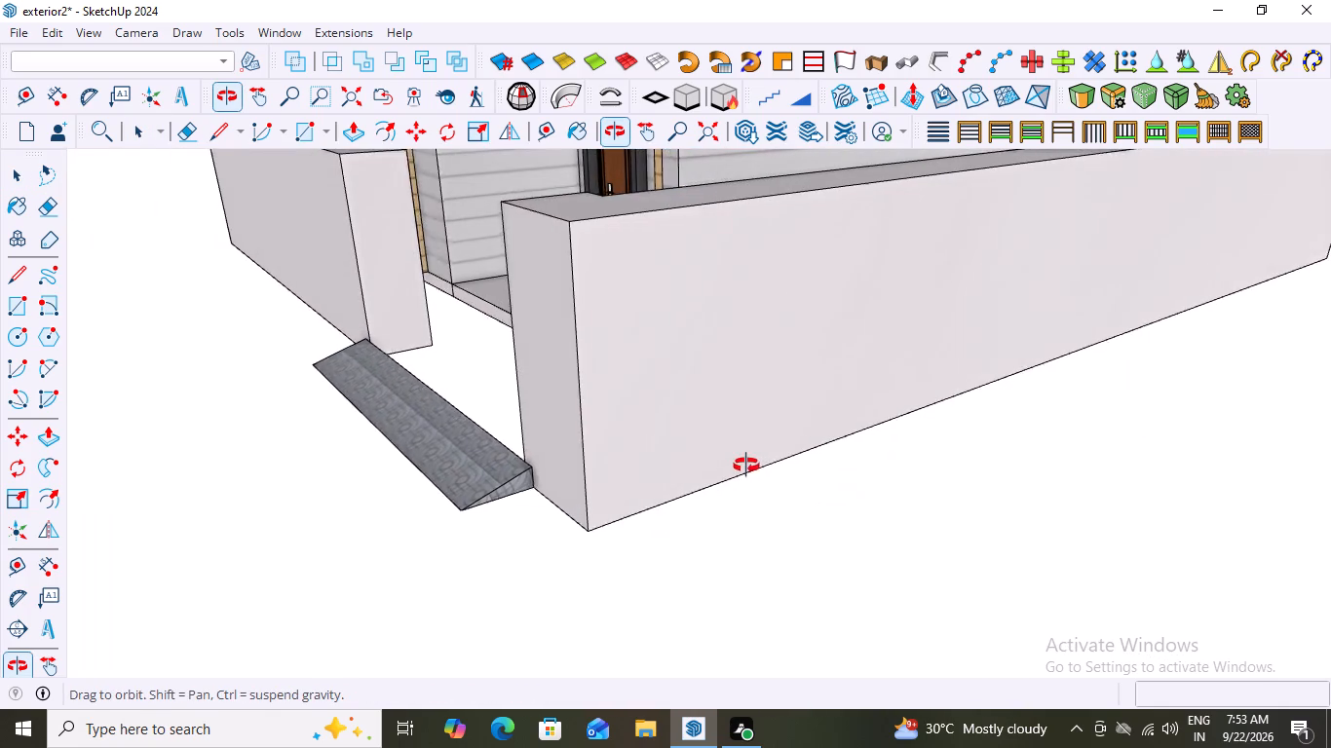
{"action": "middle_click_drag", "start_coordinate": [746, 466], "coordinate": [829, 467]}
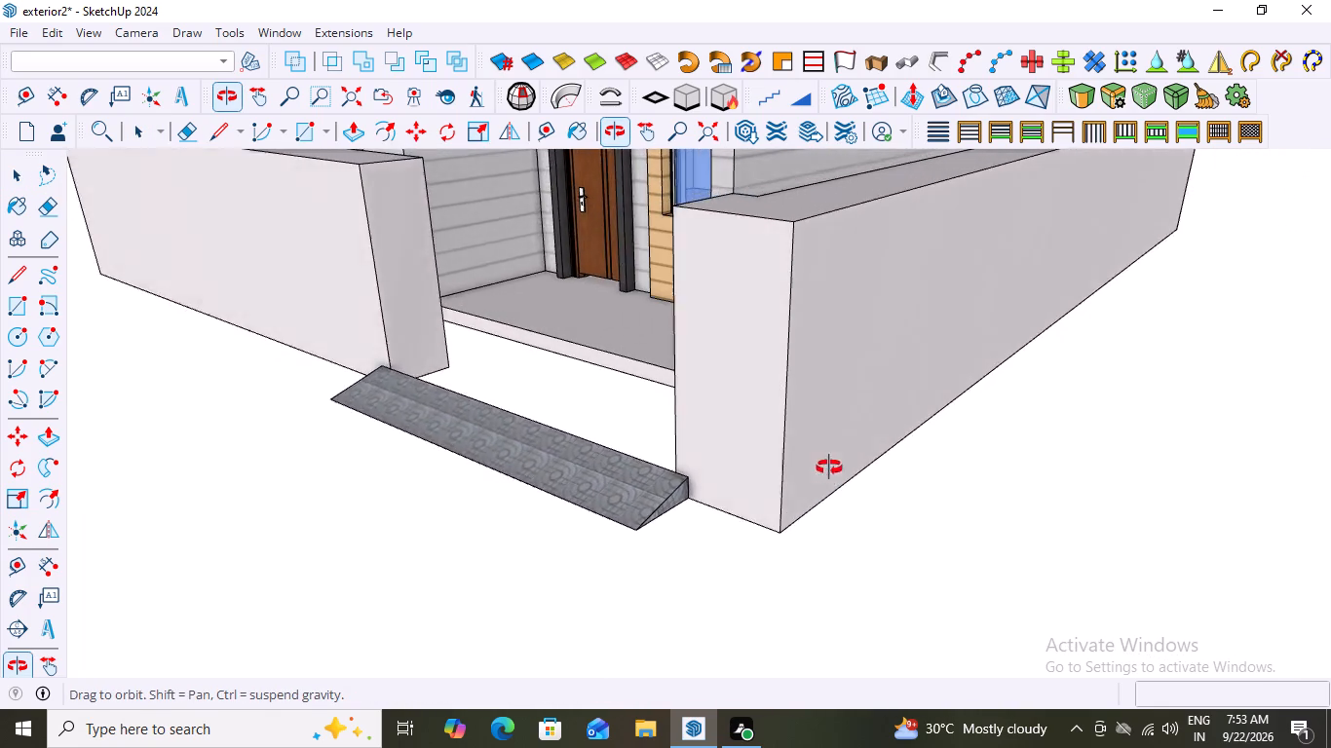
{"action": "middle_click_drag", "start_coordinate": [829, 467], "coordinate": [1050, 487]}
{"action": "scroll", "coordinate": [887, 503], "scroll_direction": "down", "scroll_amount": 5}
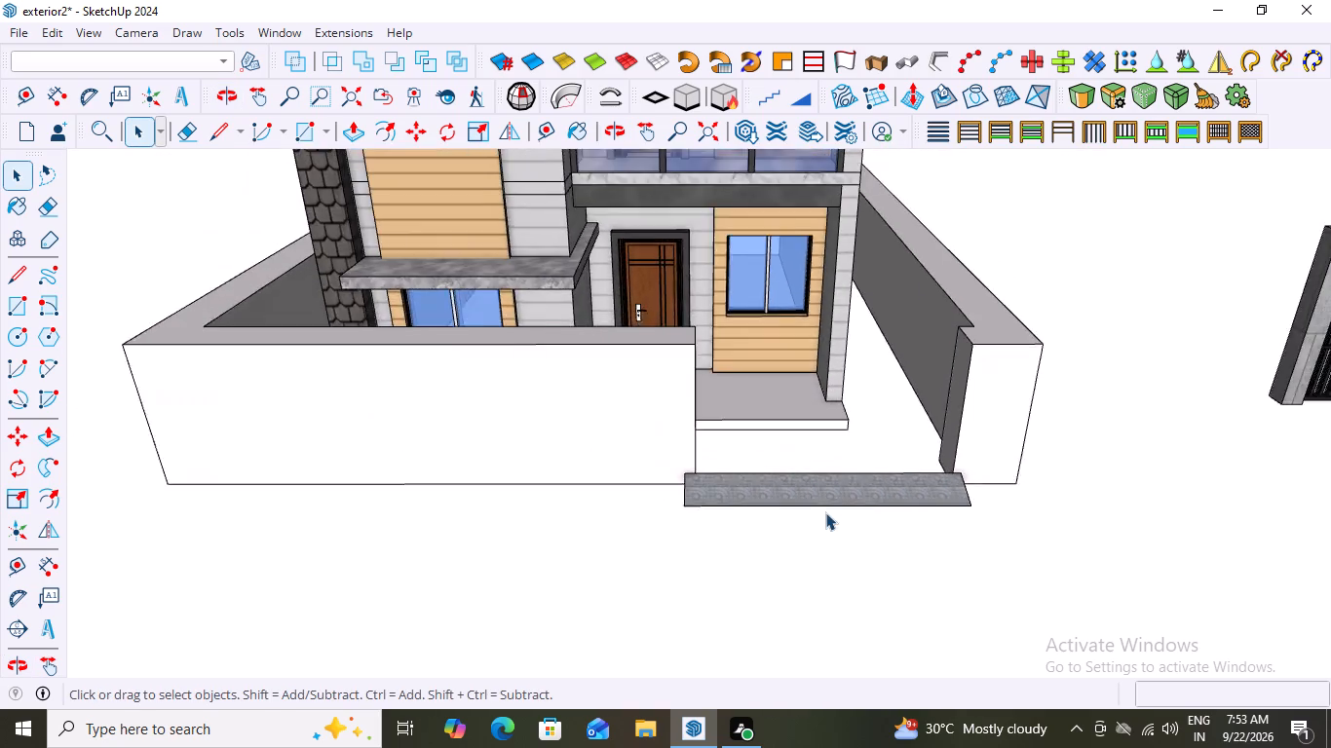
{"action": "scroll", "coordinate": [825, 512], "scroll_direction": "down", "scroll_amount": 3}
{"action": "scroll", "coordinate": [730, 531], "scroll_direction": "down", "scroll_amount": 7}
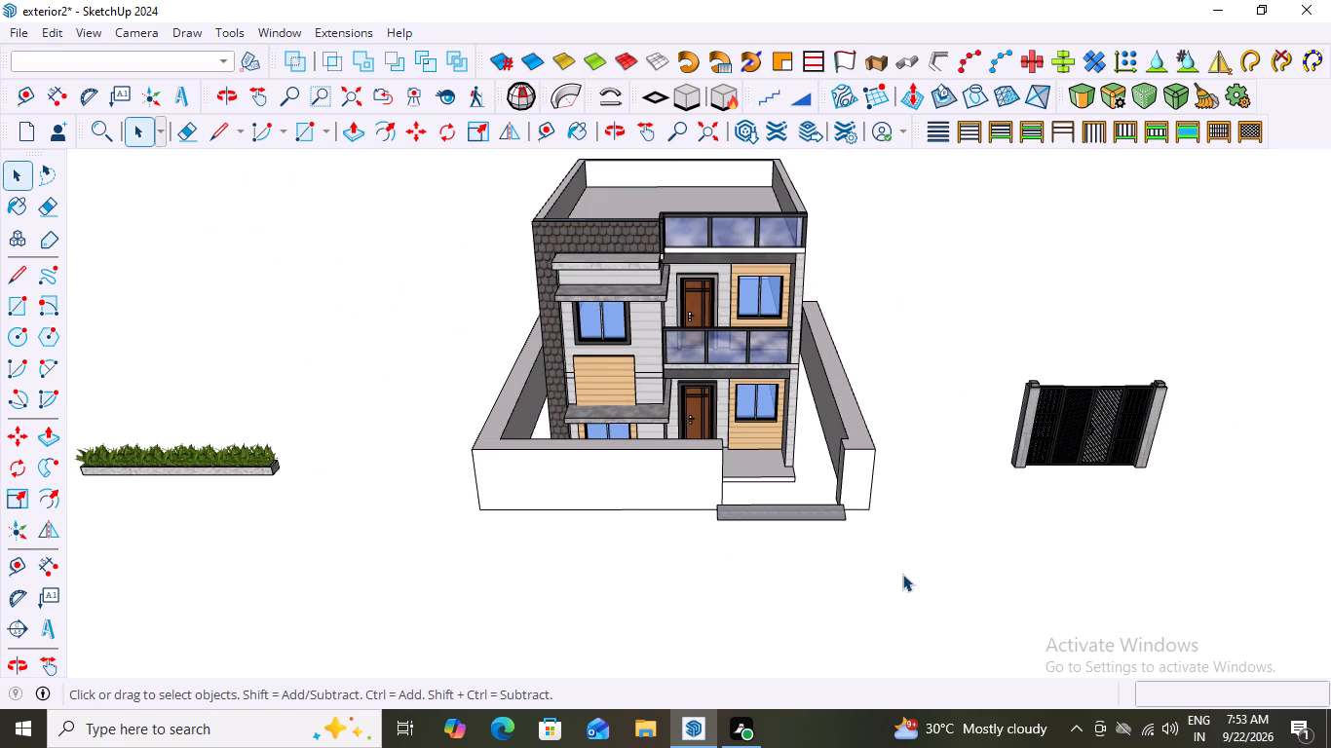
Inside its group, move the whole gate with both pillars about 29' 5/8" so its front bottom corner sits on the ramp's back edge.
{"action": "scroll", "coordinate": [1162, 416], "scroll_direction": "up", "scroll_amount": 2}
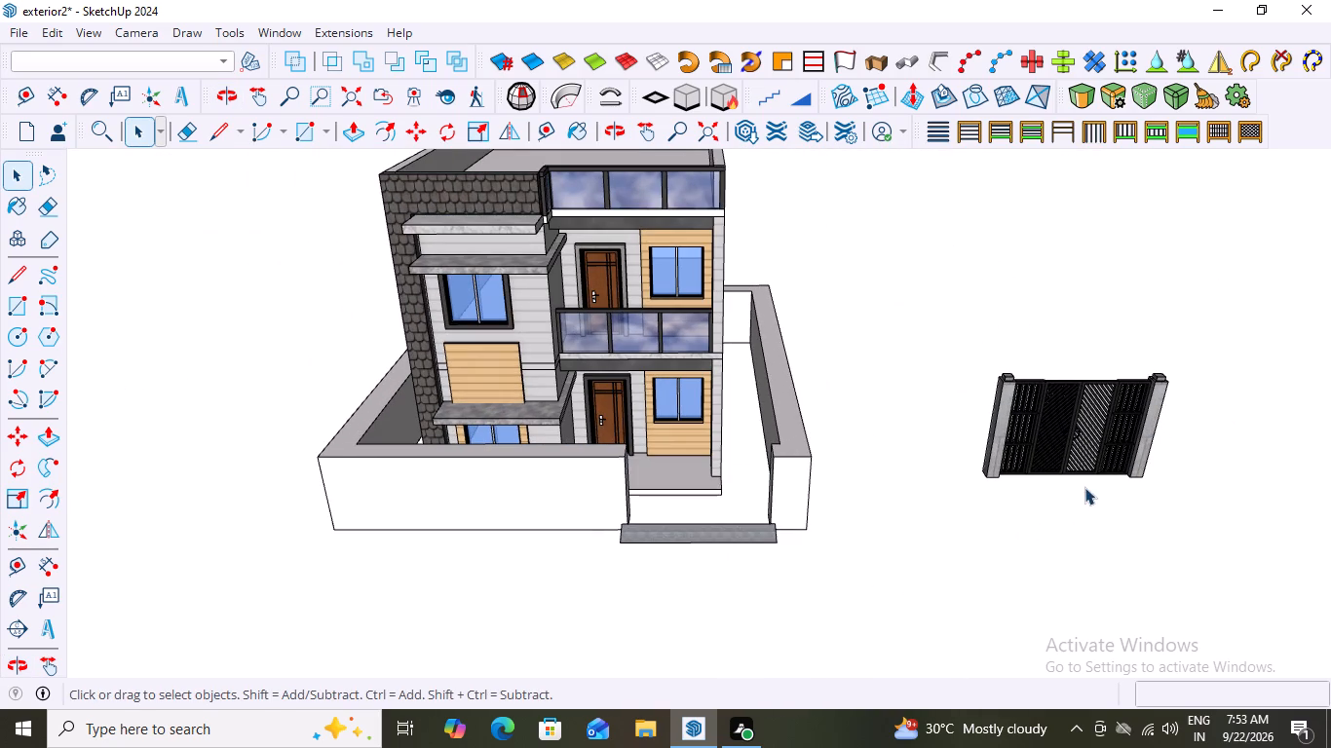
{"action": "left_click", "coordinate": [1004, 426]}
{"action": "double_click", "coordinate": [1004, 426]}
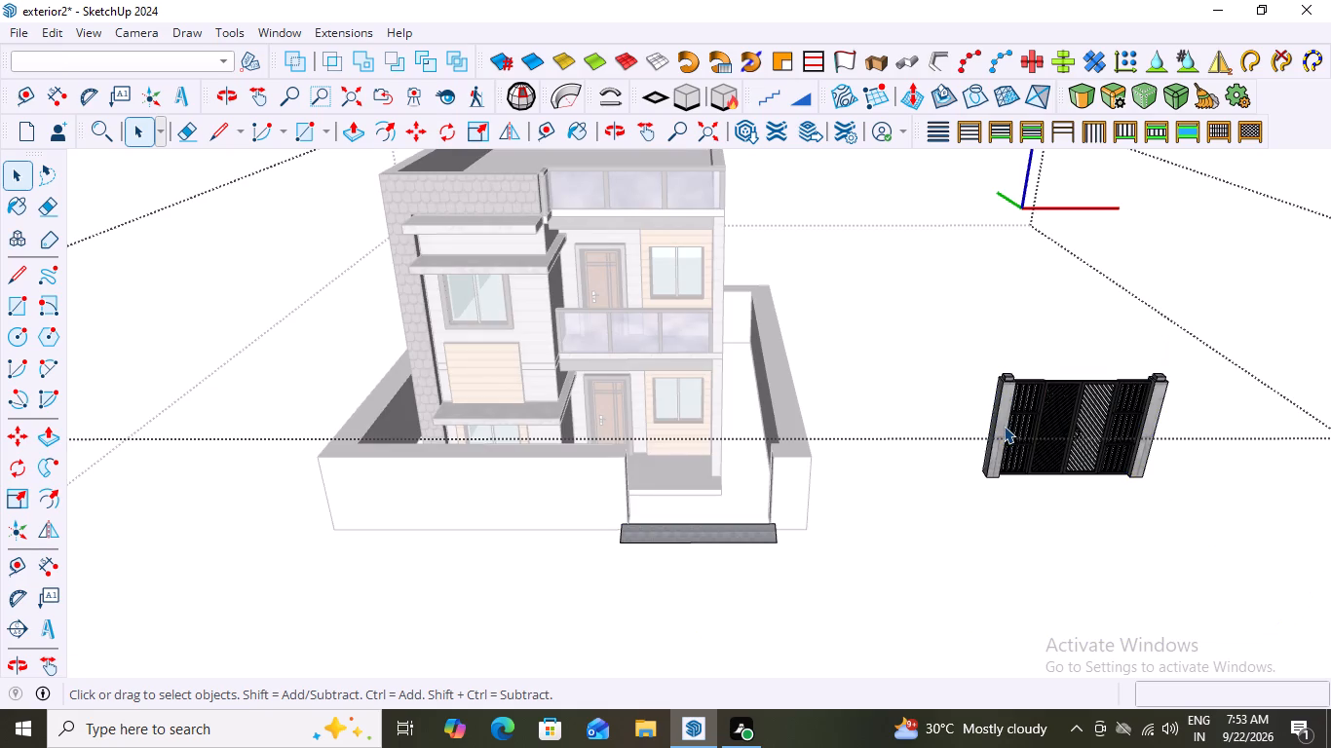
{"action": "left_click", "coordinate": [1004, 426]}
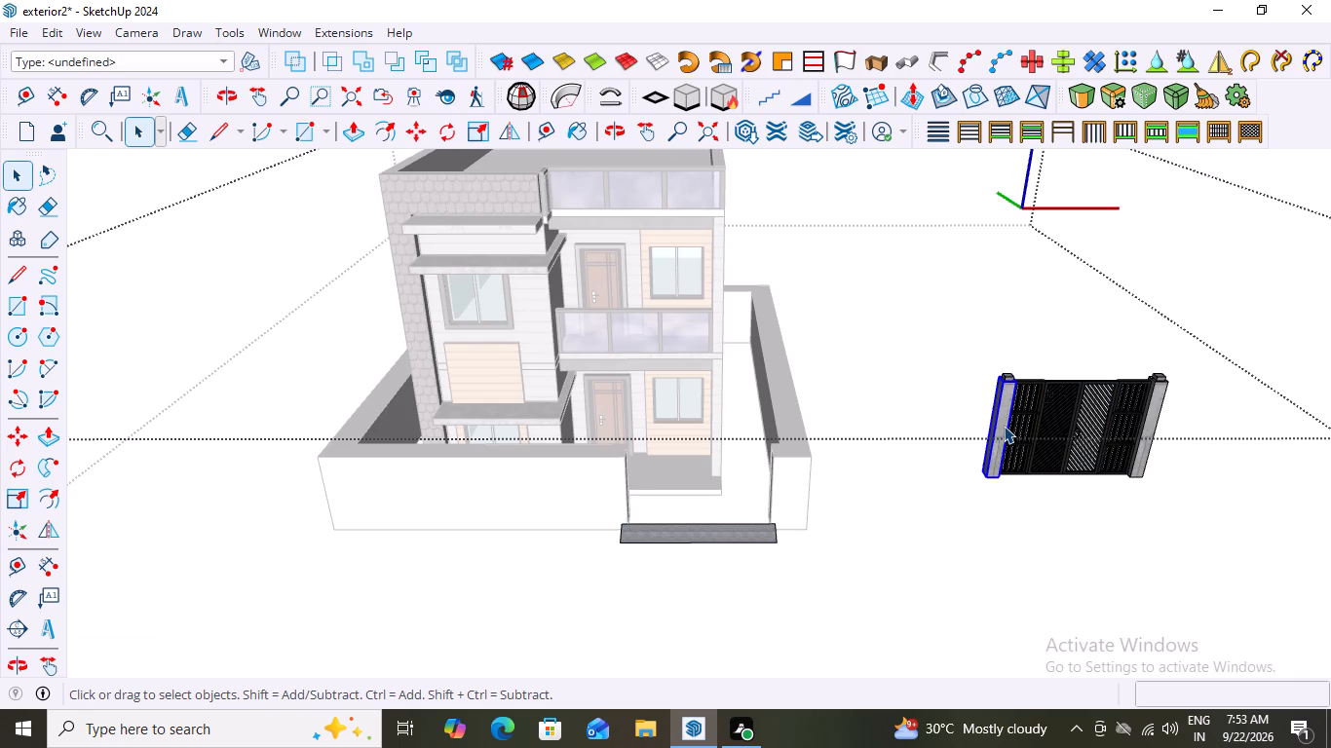
{"action": "left_click", "coordinate": [1008, 372], "text": "ctrl"}
{"action": "left_click", "coordinate": [1066, 401], "text": "ctrl"}
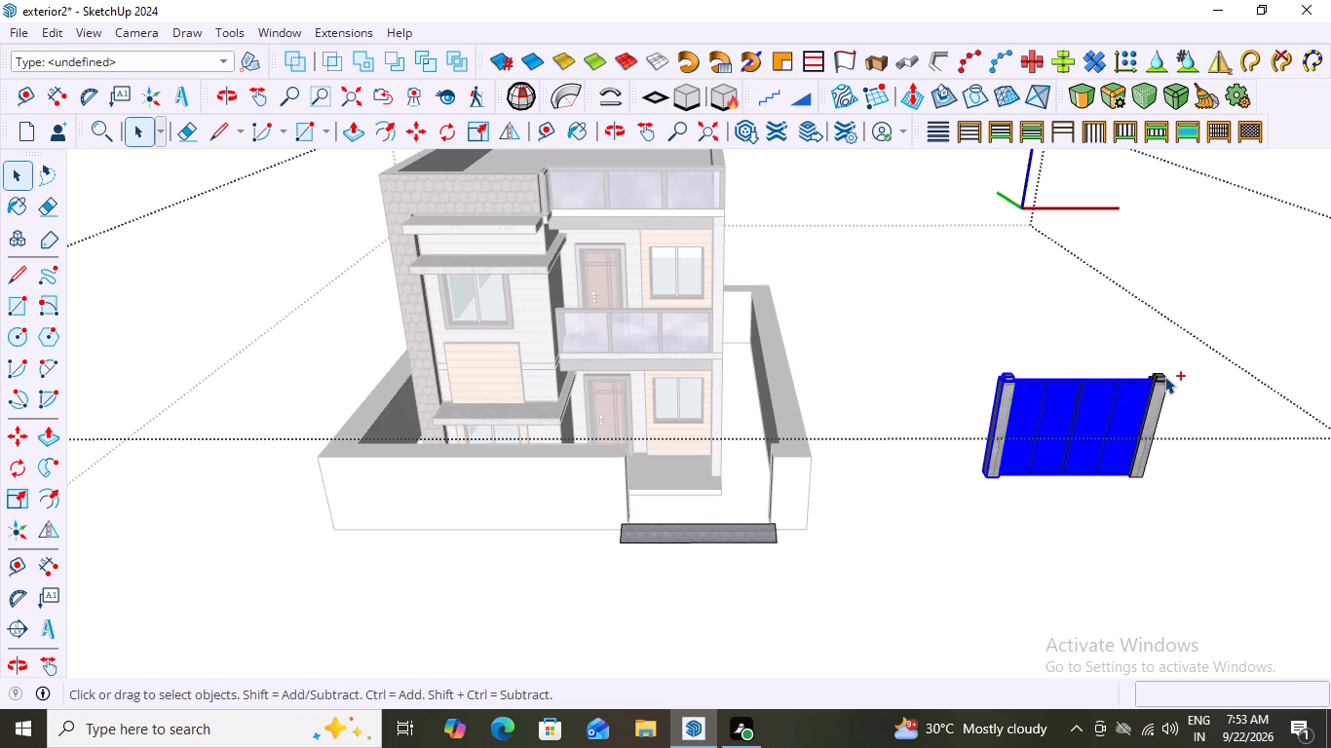
{"action": "left_click", "coordinate": [1163, 371], "text": "ctrl"}
{"action": "left_click", "coordinate": [1156, 405], "text": "ctrl"}
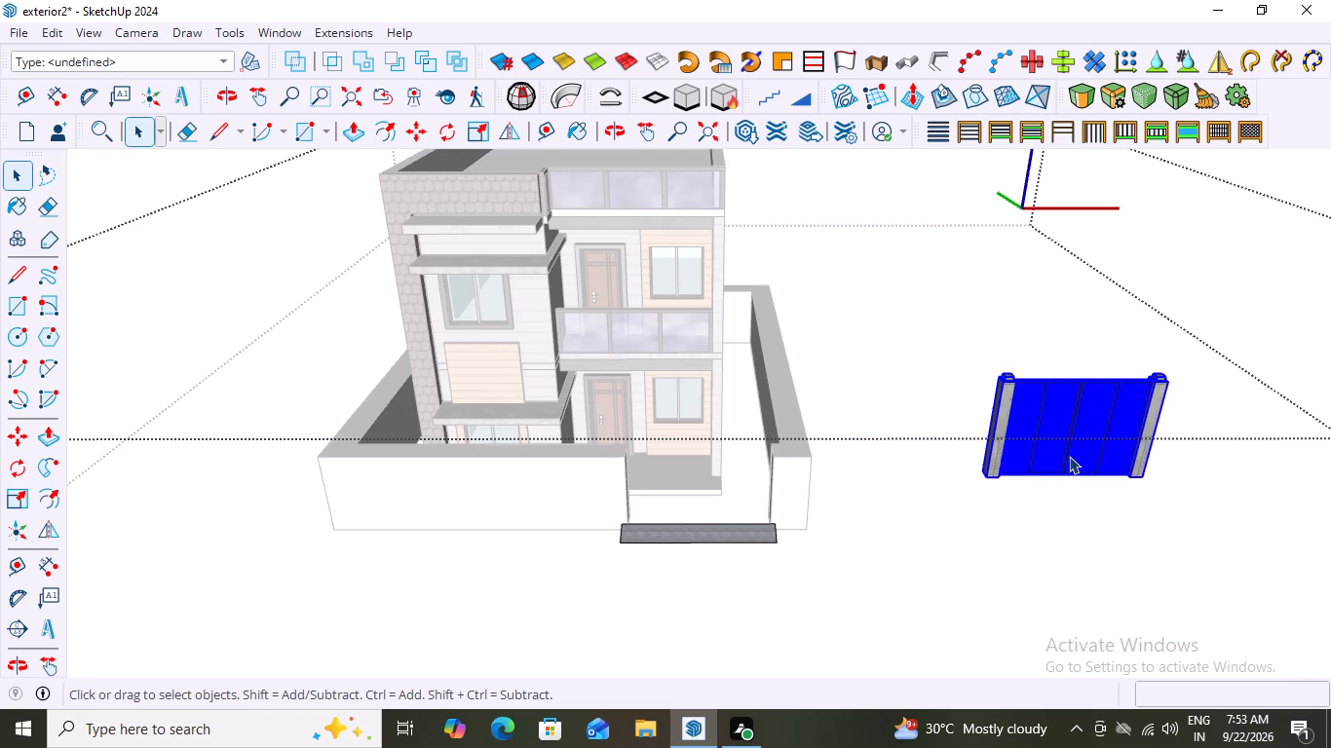
{"action": "key", "text": "m"}
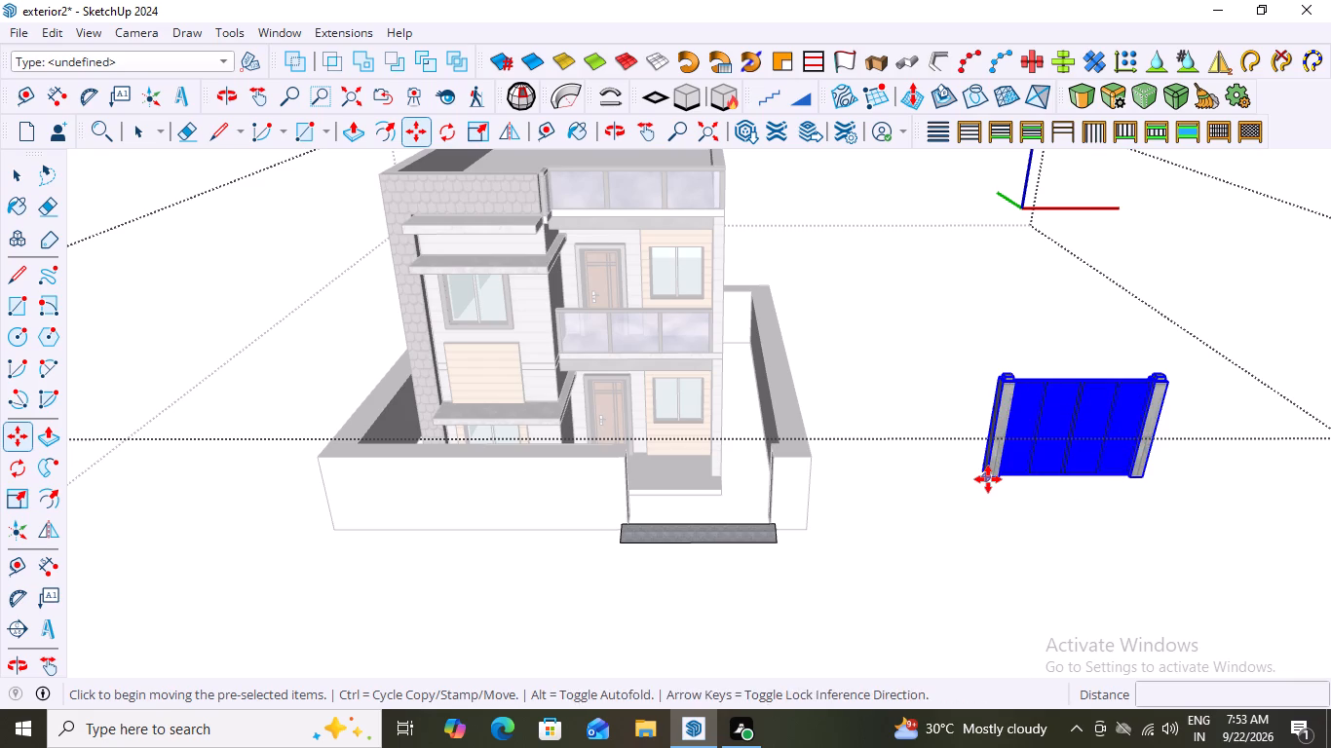
{"action": "left_click", "coordinate": [988, 479]}
{"action": "scroll", "coordinate": [774, 480], "scroll_direction": "down", "scroll_amount": 2}
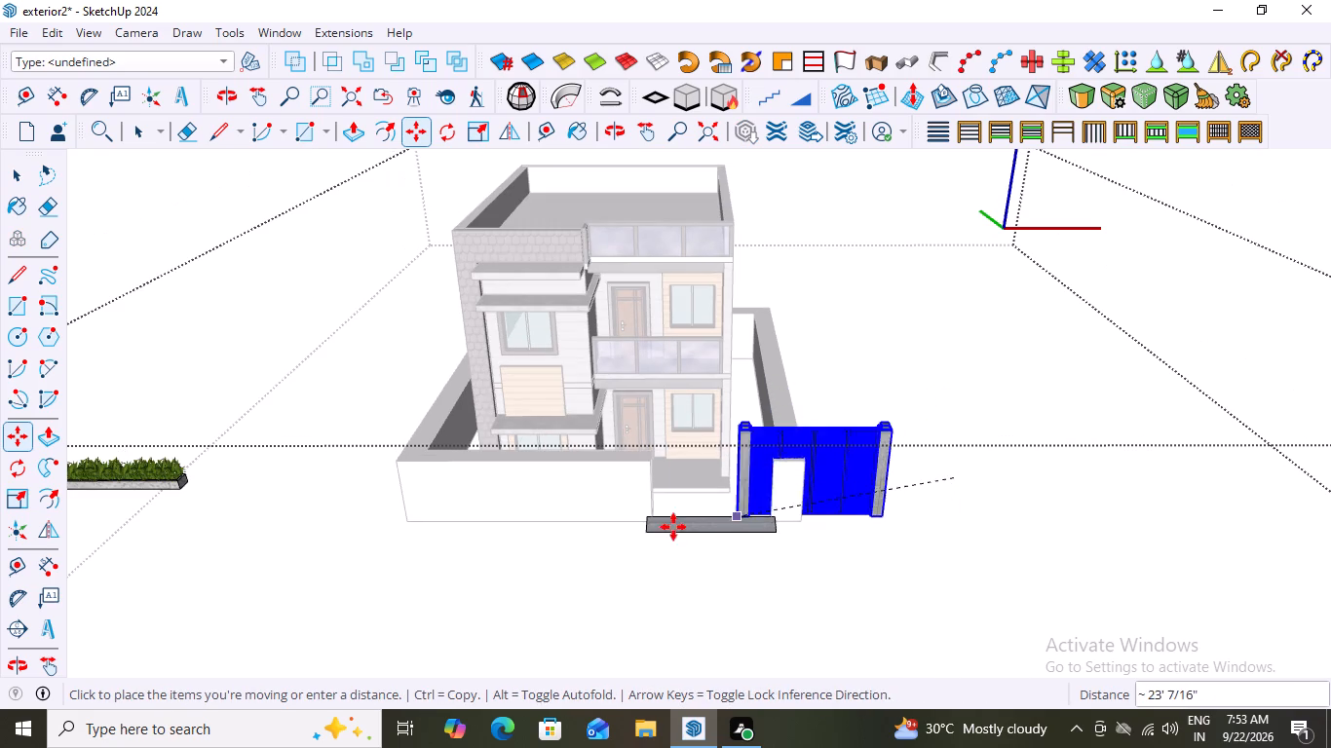
{"action": "scroll", "coordinate": [644, 525], "scroll_direction": "up", "scroll_amount": 14}
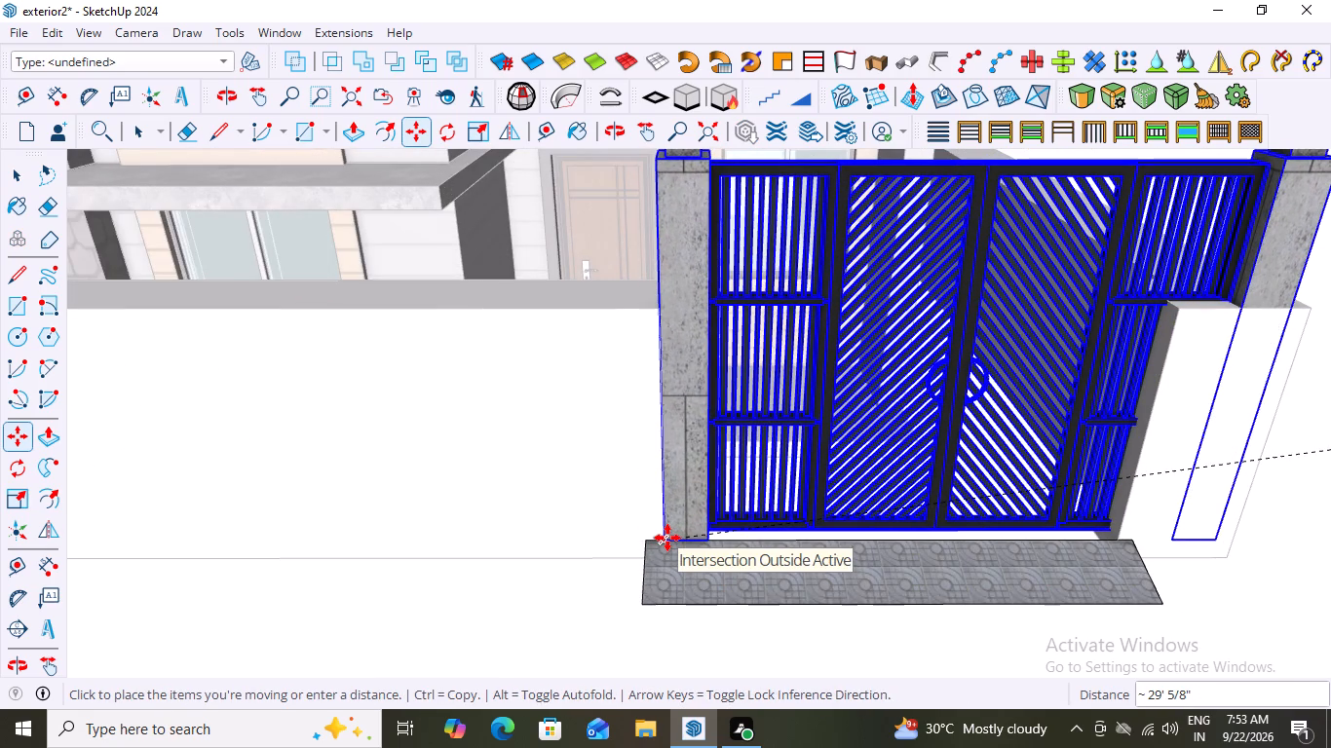
{"action": "scroll", "coordinate": [667, 538], "scroll_direction": "up", "scroll_amount": 10}
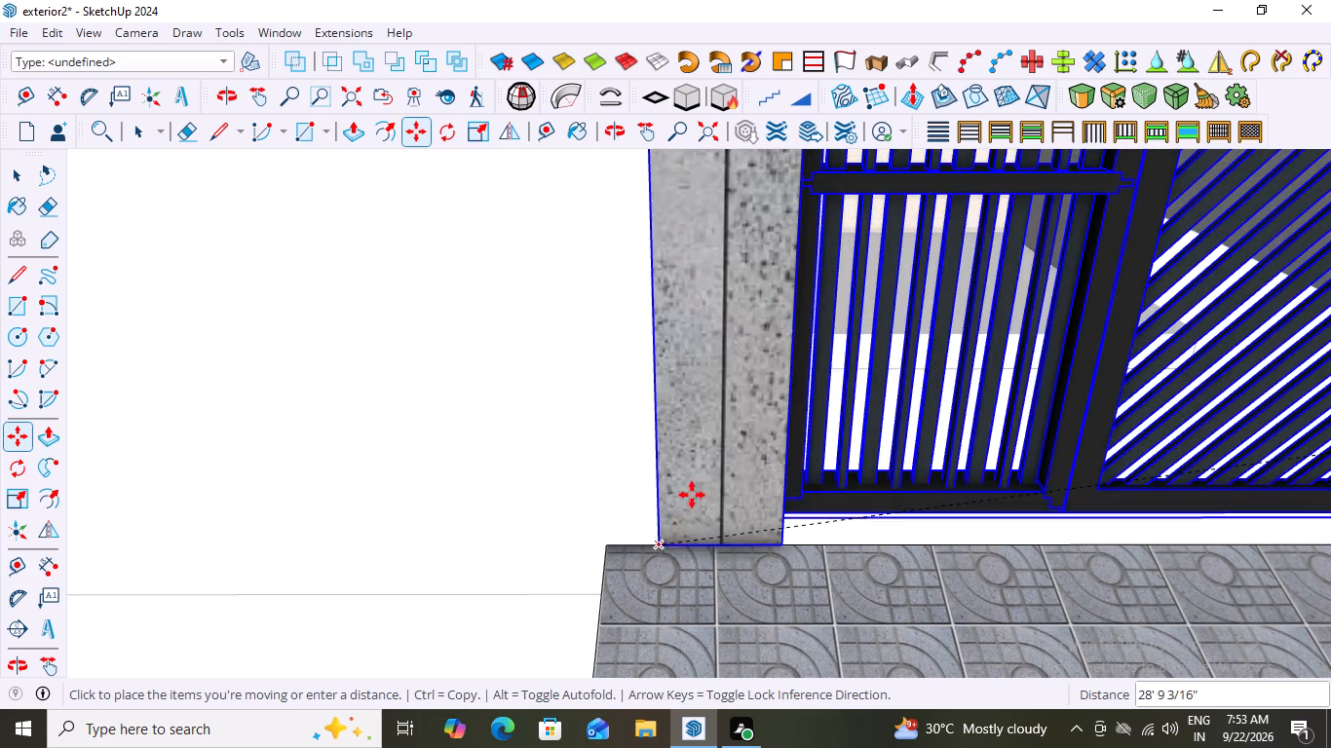
{"action": "left_click", "coordinate": [662, 544]}
{"action": "scroll", "coordinate": [628, 549], "scroll_direction": "down", "scroll_amount": 20}
{"action": "scroll", "coordinate": [628, 549], "scroll_direction": "down", "scroll_amount": 4}
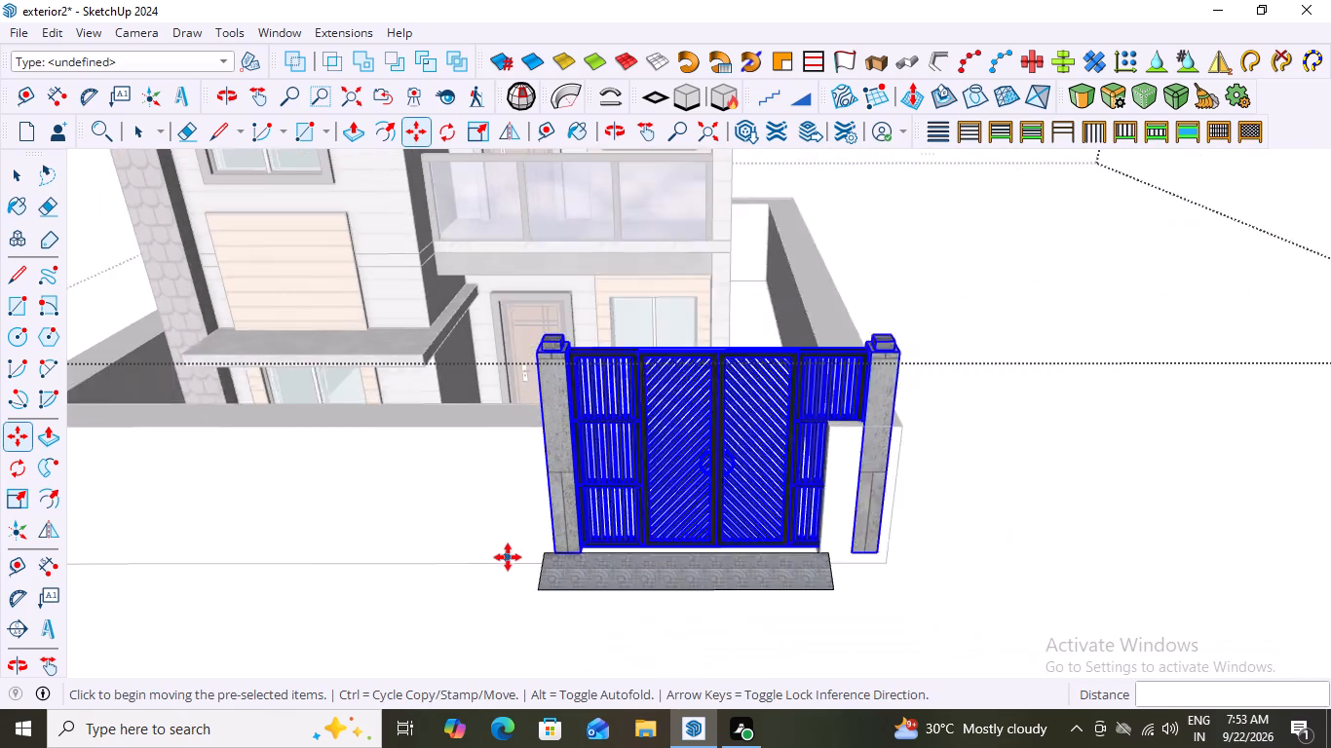
{"action": "scroll", "coordinate": [693, 591], "scroll_direction": "up", "scroll_amount": 2}
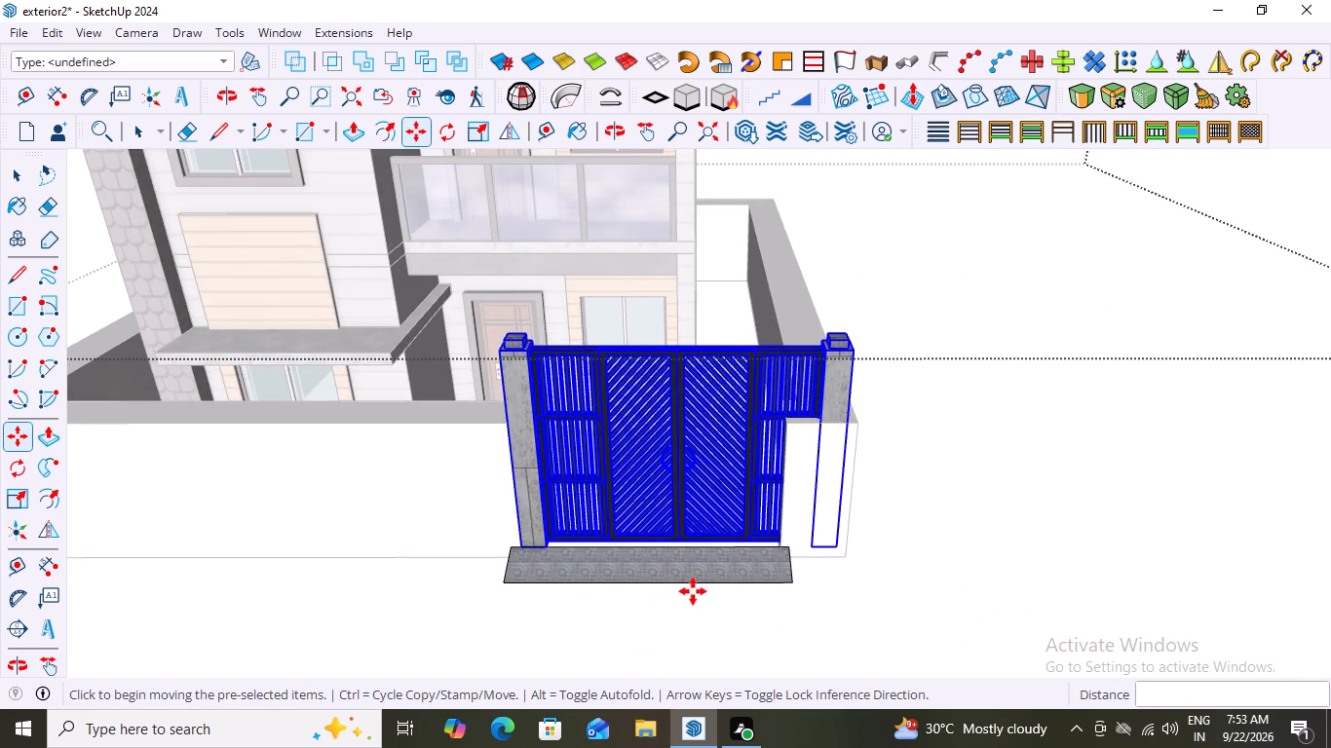
Scale the gate and pillars from the outer end to about 0.78 on red and 0.76 on green to fit the opening.
{"action": "key", "text": "space"}
{"action": "type", "text": "s"}
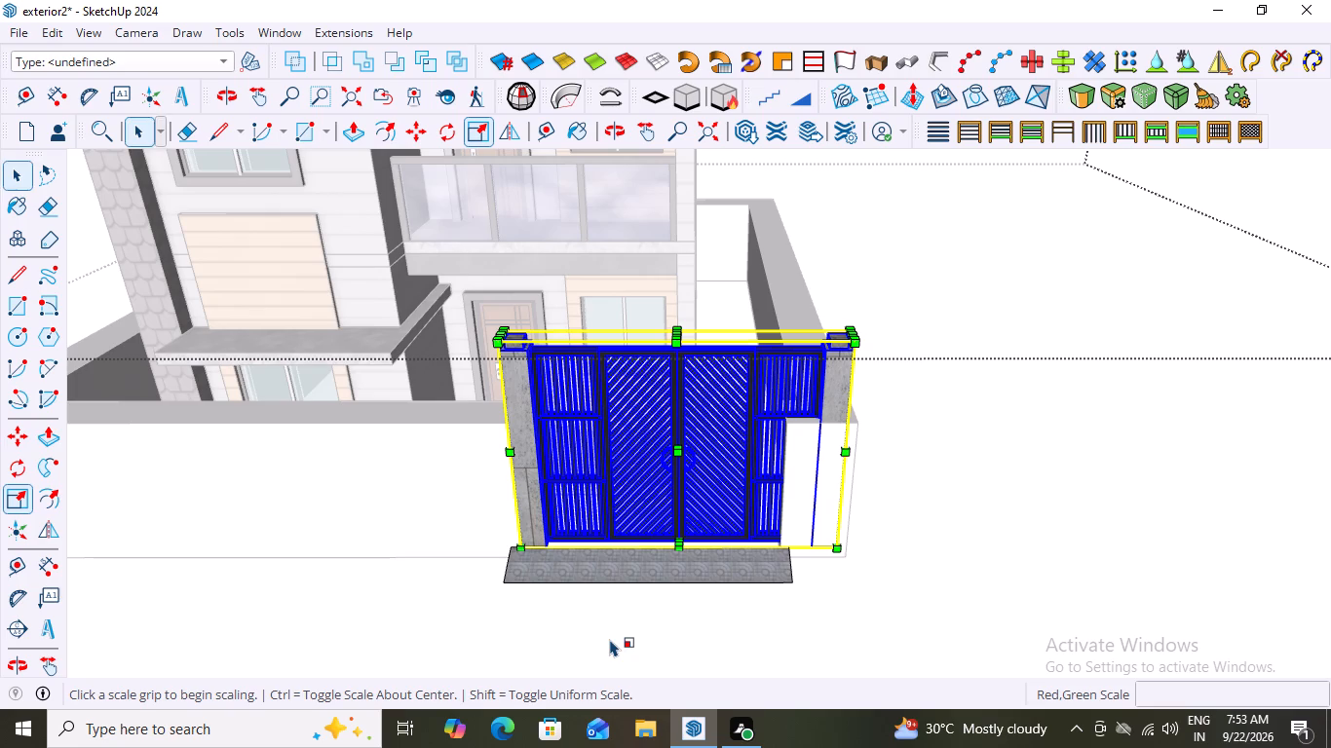
{"action": "middle_click_drag", "start_coordinate": [933, 448], "coordinate": [655, 457]}
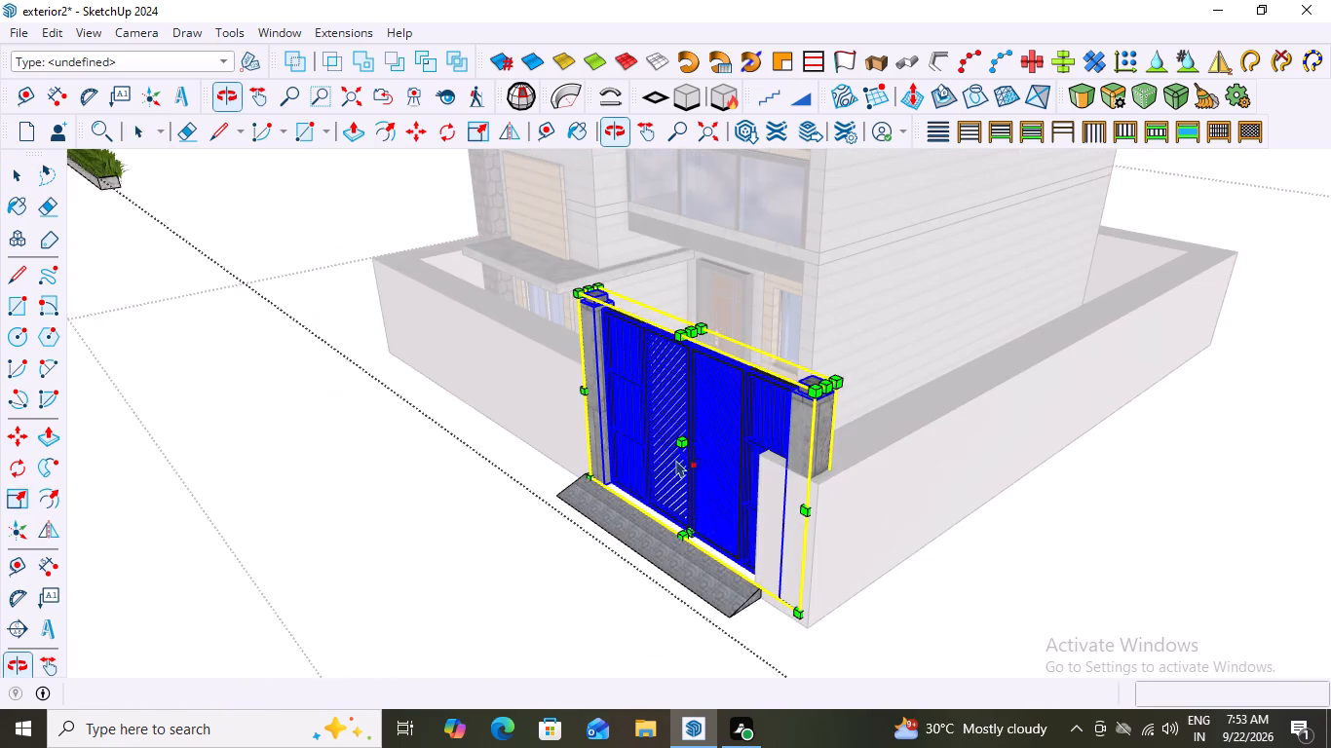
{"action": "scroll", "coordinate": [845, 510], "scroll_direction": "up", "scroll_amount": 3}
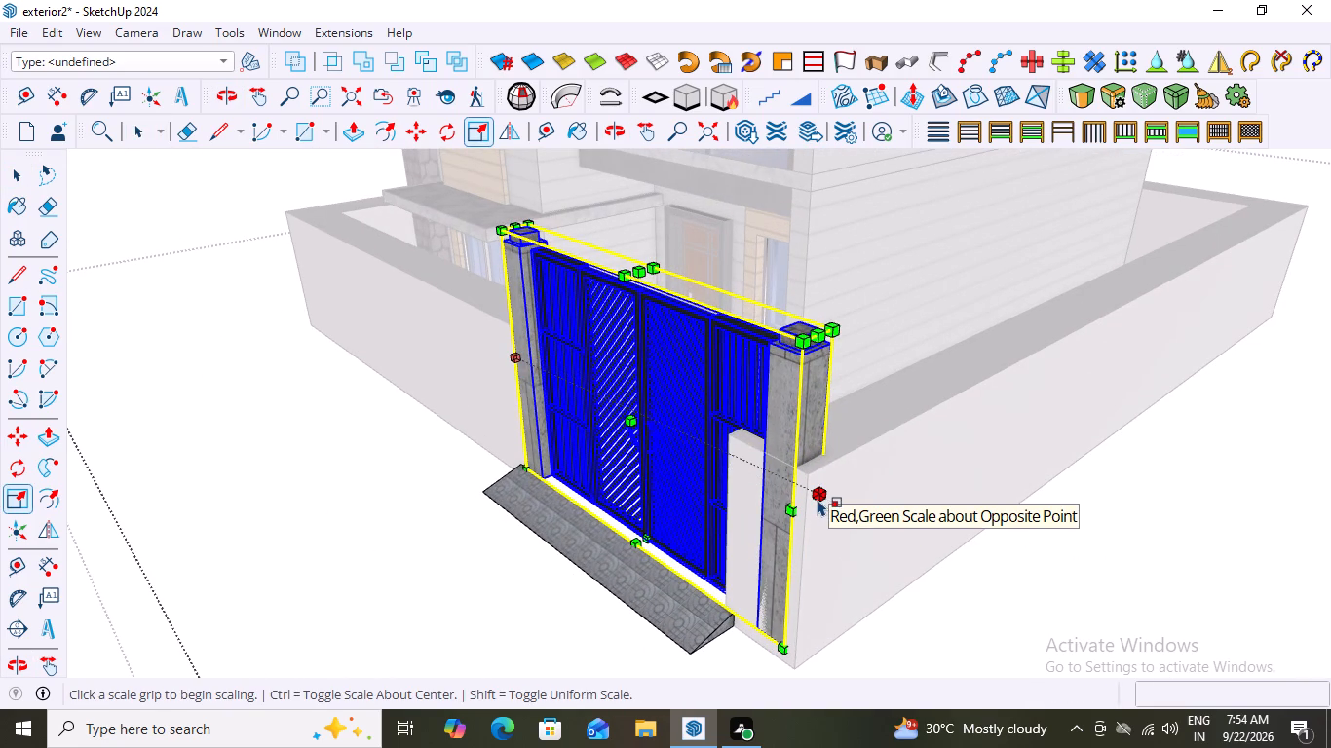
{"action": "left_click_drag", "start_coordinate": [818, 494], "coordinate": [735, 456]}
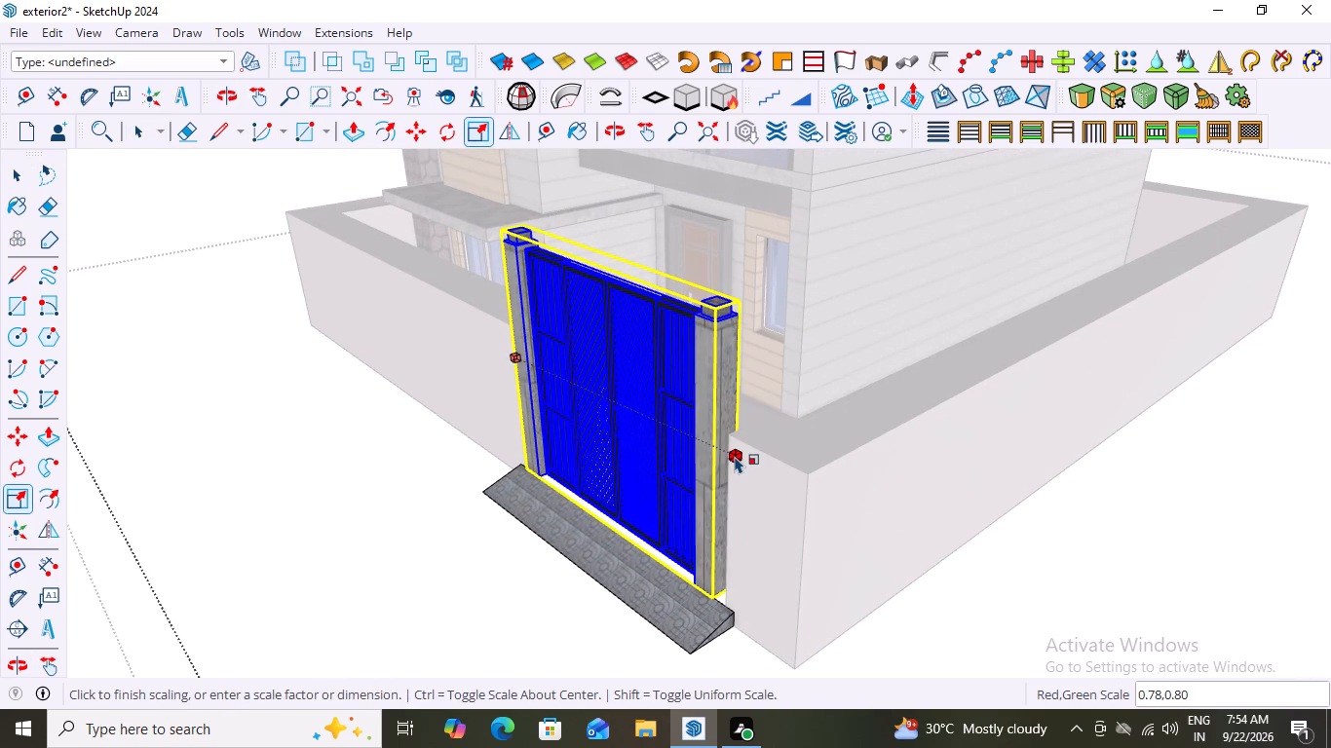
{"action": "left_click_drag", "start_coordinate": [735, 456], "coordinate": [731, 452]}
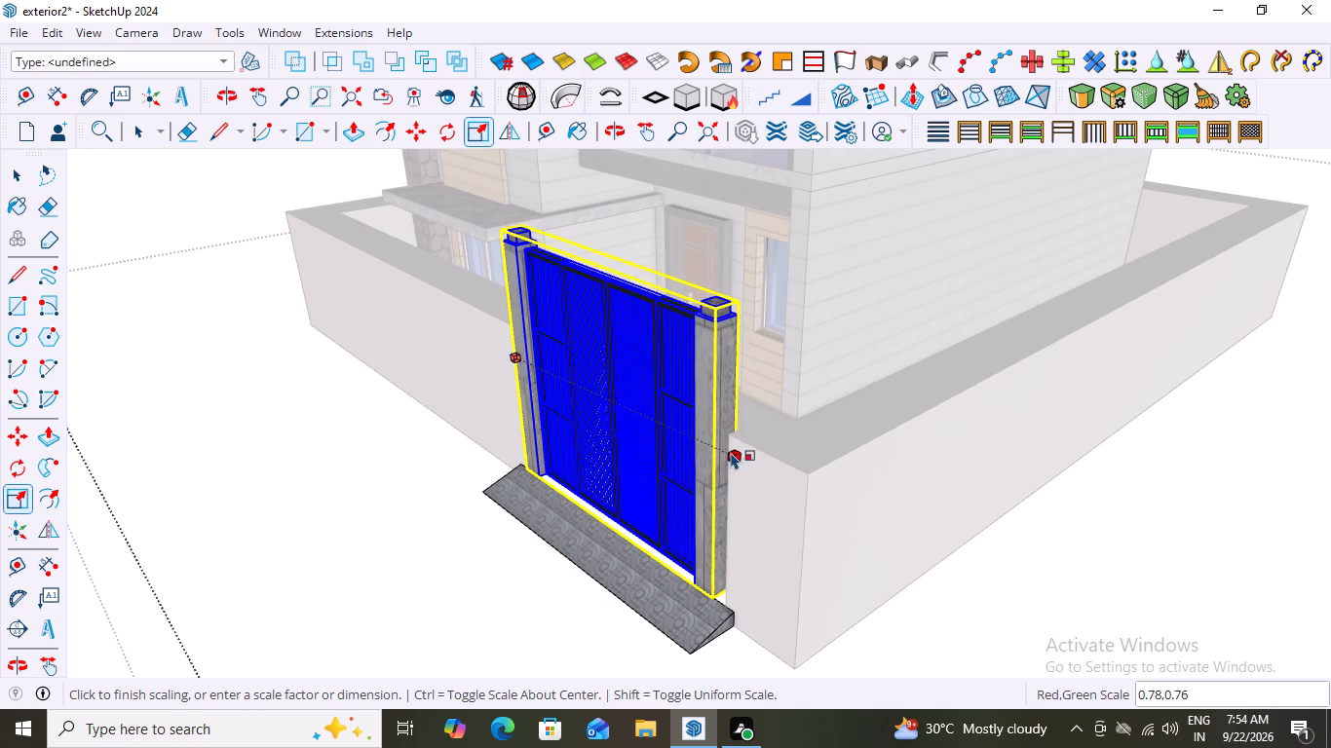
{"action": "left_click_drag", "start_coordinate": [731, 452], "coordinate": [731, 432]}
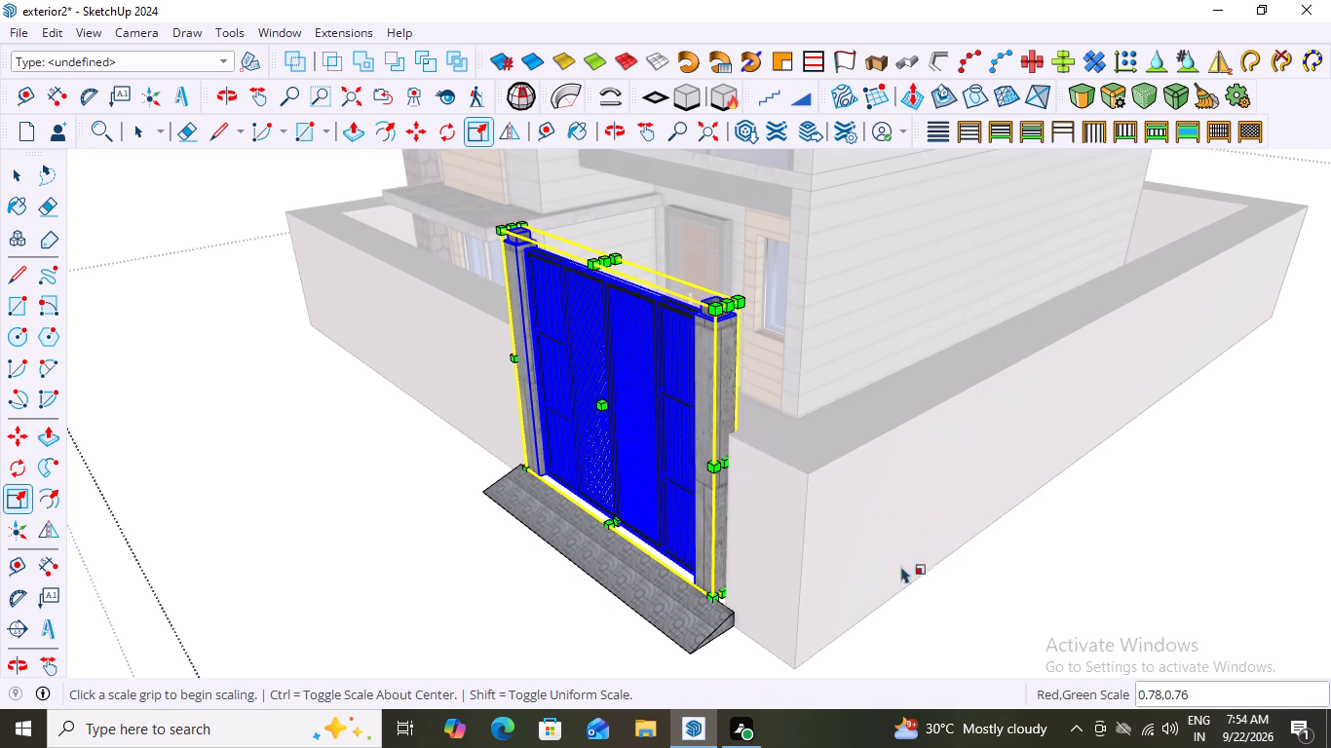
Widen the gate and pillars slightly by scaling the same end to about 1.05 on the red axis.
{"action": "middle_click_drag", "start_coordinate": [852, 566], "coordinate": [974, 558]}
{"action": "scroll", "coordinate": [853, 458], "scroll_direction": "up", "scroll_amount": 5}
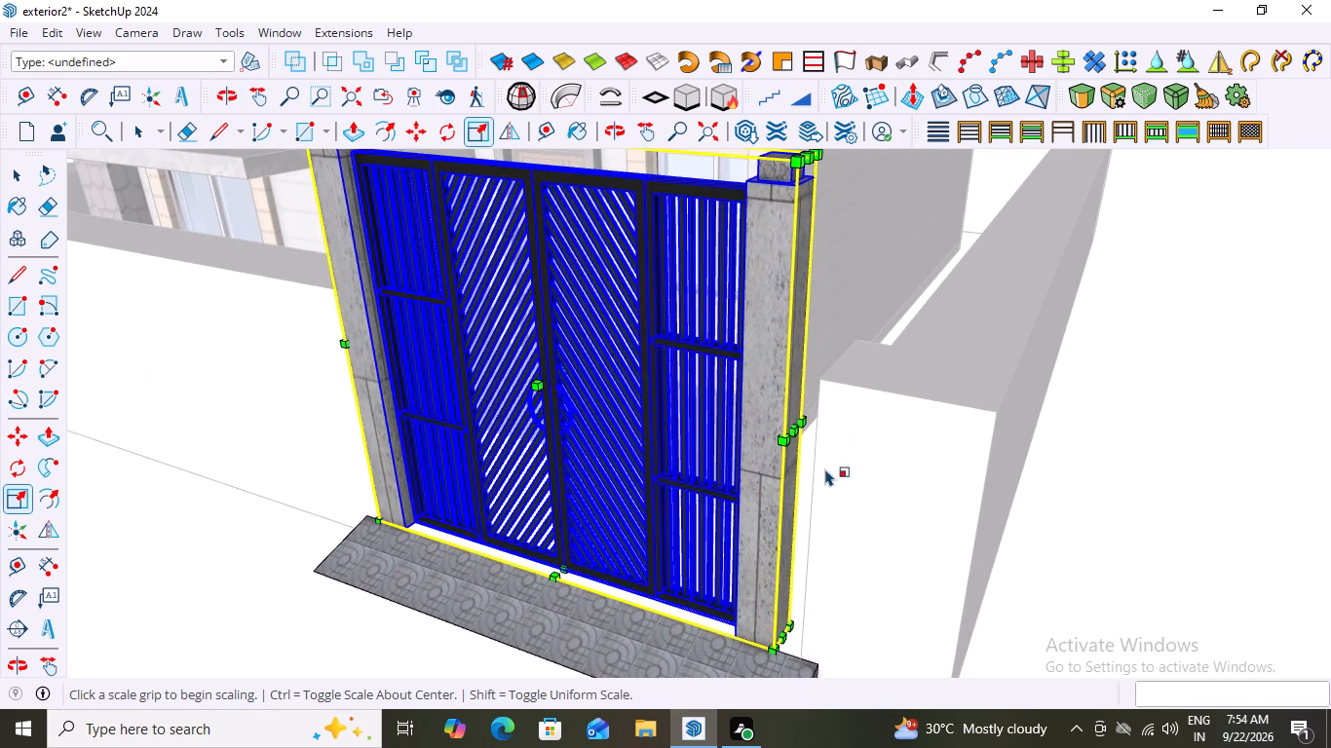
{"action": "left_click_drag", "start_coordinate": [798, 433], "coordinate": [820, 434]}
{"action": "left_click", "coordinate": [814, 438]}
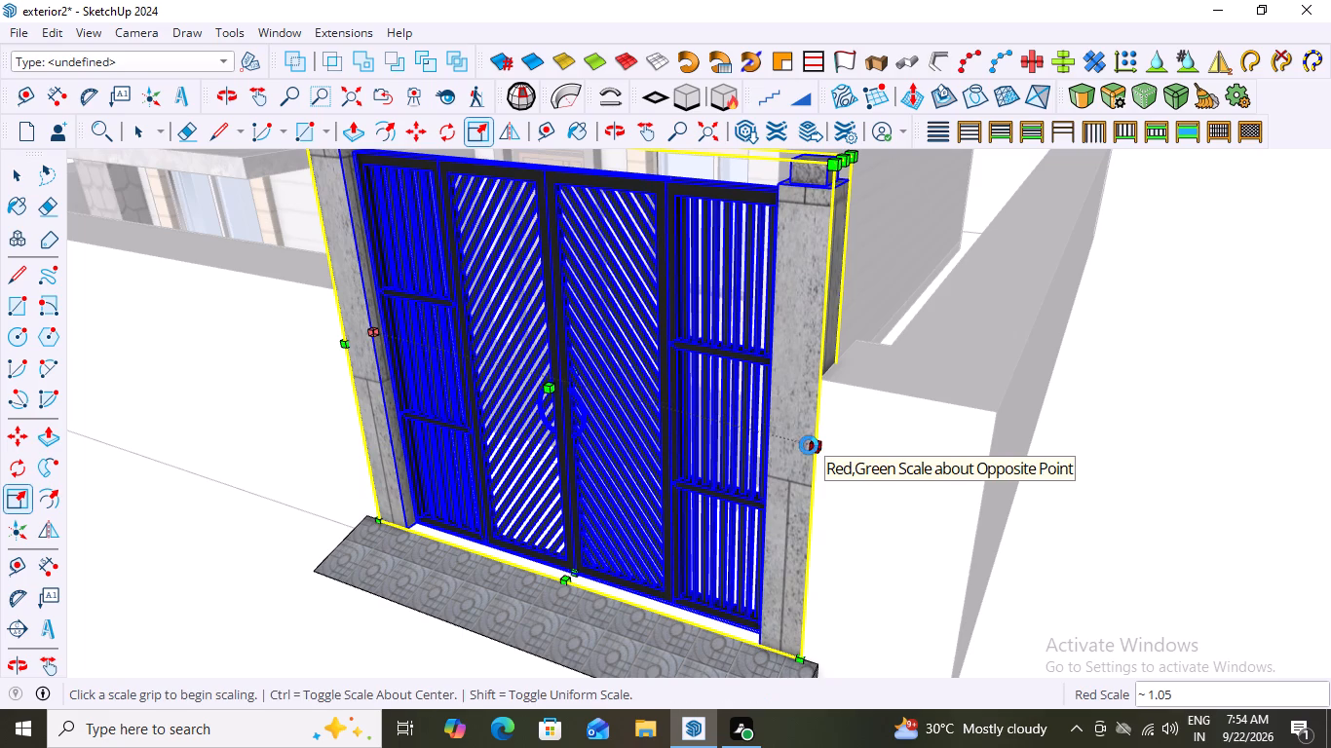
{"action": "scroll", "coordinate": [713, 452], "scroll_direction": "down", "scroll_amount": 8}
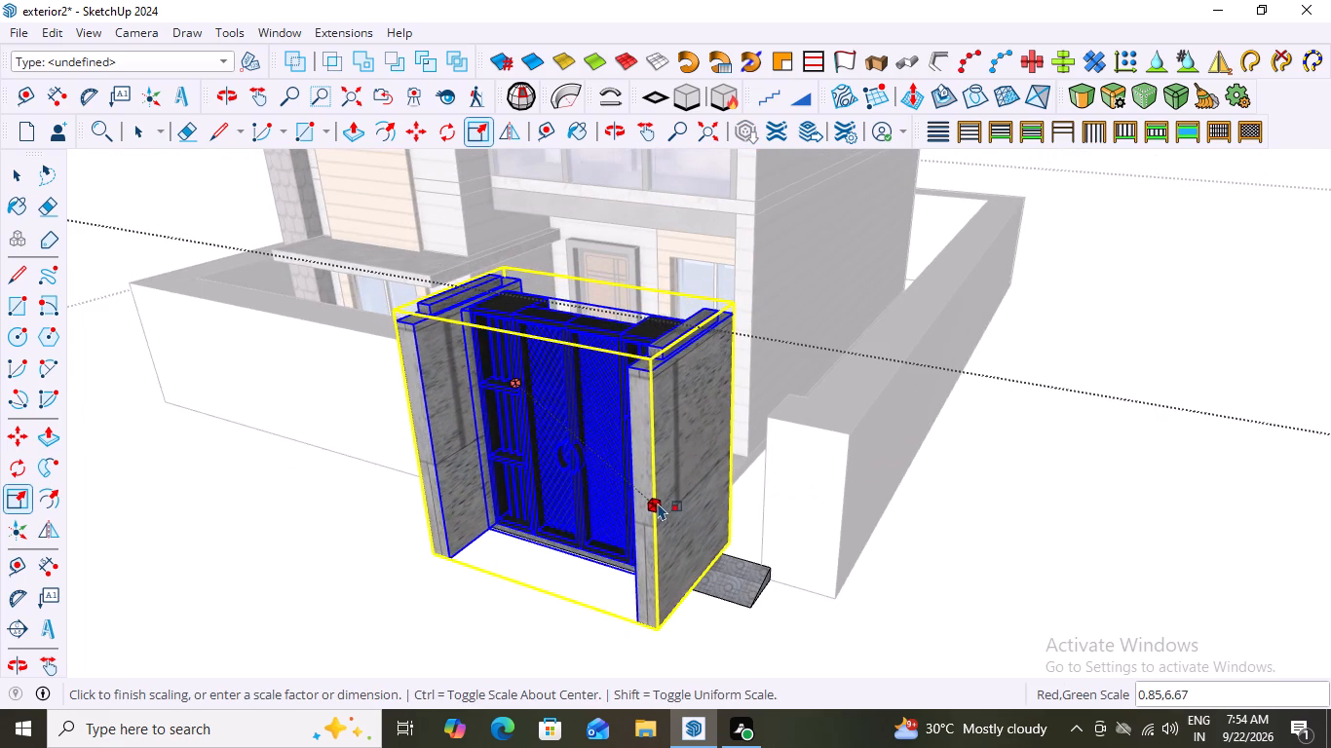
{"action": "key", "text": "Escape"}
Lower the gate and pillars by scaling their top to about 0.77 on the blue axis, and check the height against the wall.
{"action": "middle_click_drag", "start_coordinate": [662, 549], "coordinate": [799, 575]}
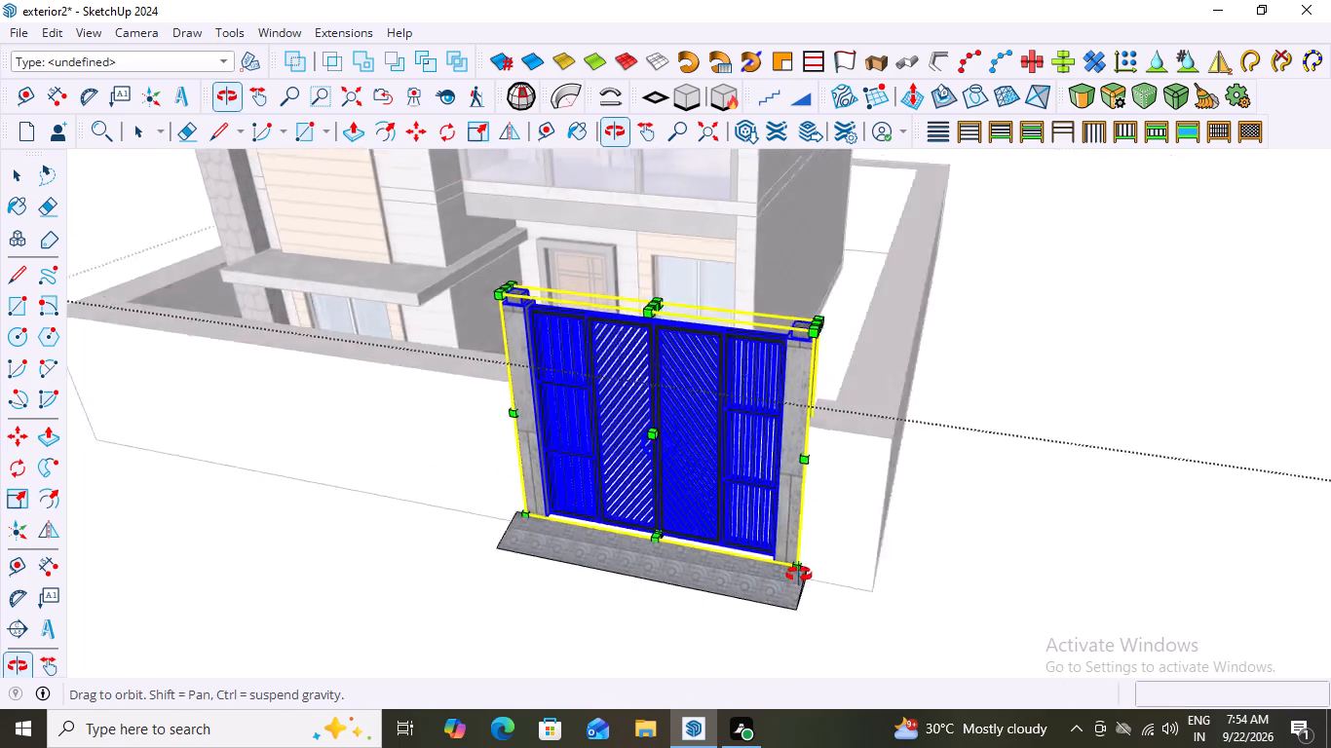
{"action": "middle_click_drag", "start_coordinate": [799, 575], "coordinate": [860, 576]}
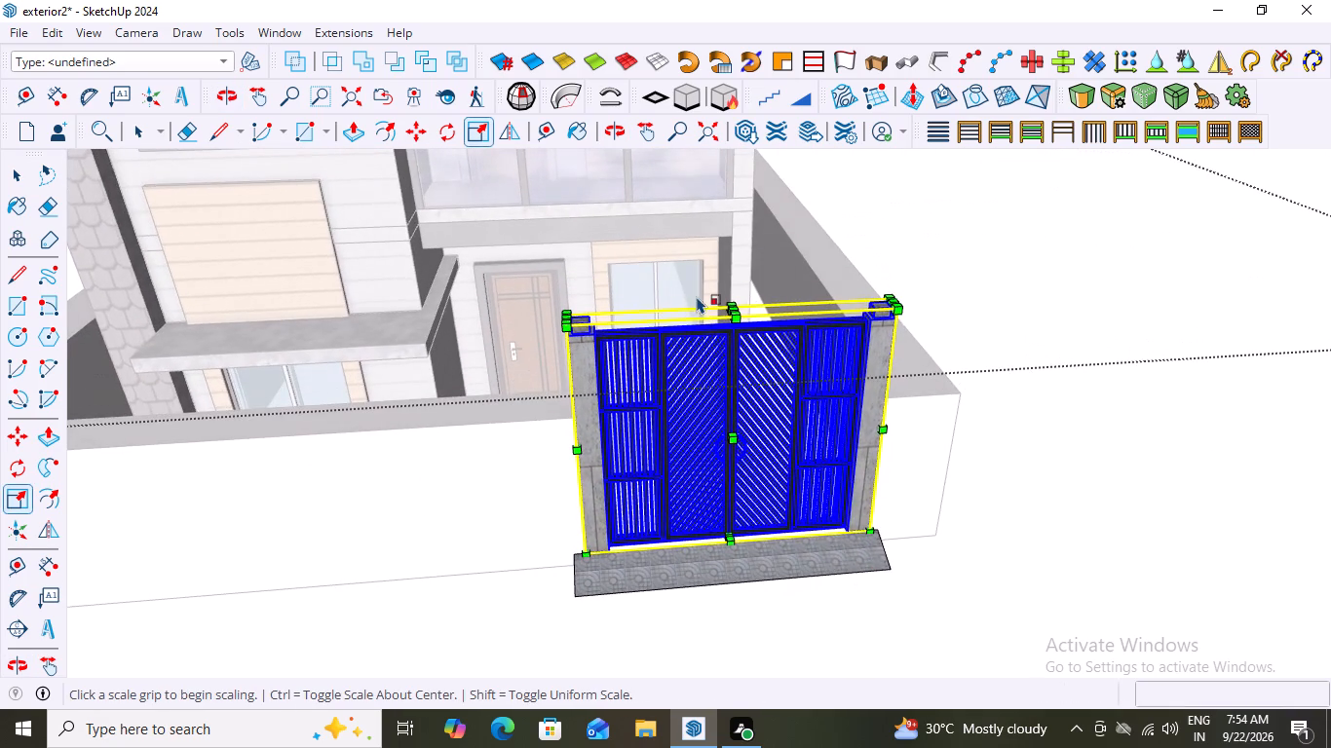
{"action": "scroll", "coordinate": [695, 293], "scroll_direction": "up", "scroll_amount": 4}
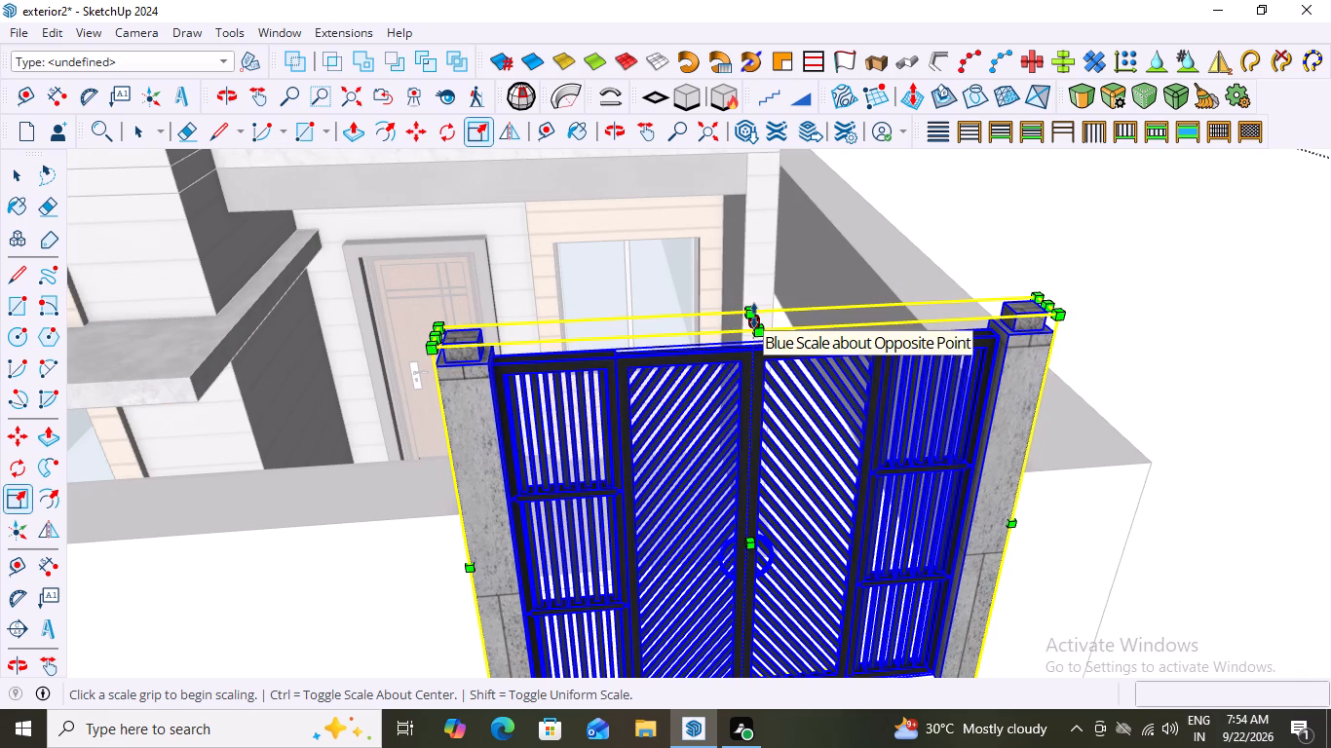
{"action": "left_click_drag", "start_coordinate": [754, 316], "coordinate": [762, 429]}
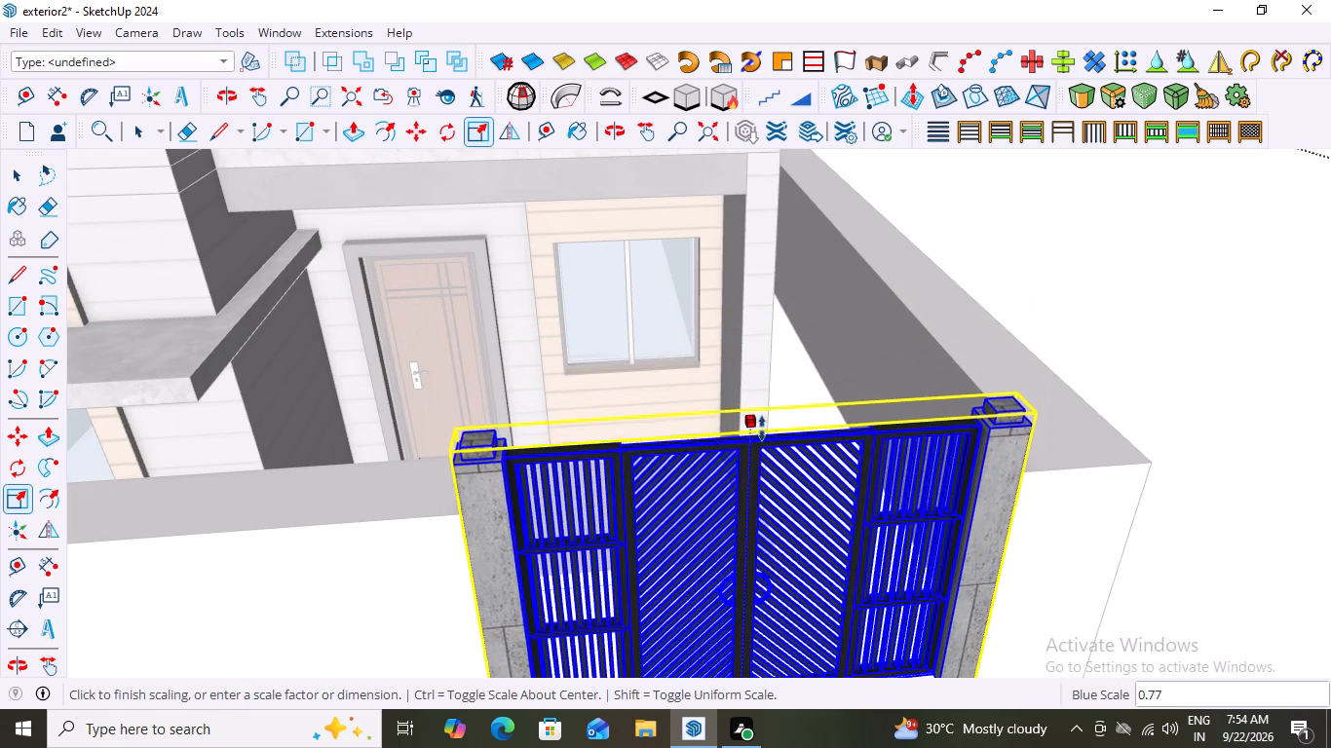
{"action": "left_click_drag", "start_coordinate": [762, 429], "coordinate": [762, 434]}
{"action": "middle_click_drag", "start_coordinate": [1106, 550], "coordinate": [886, 345]}
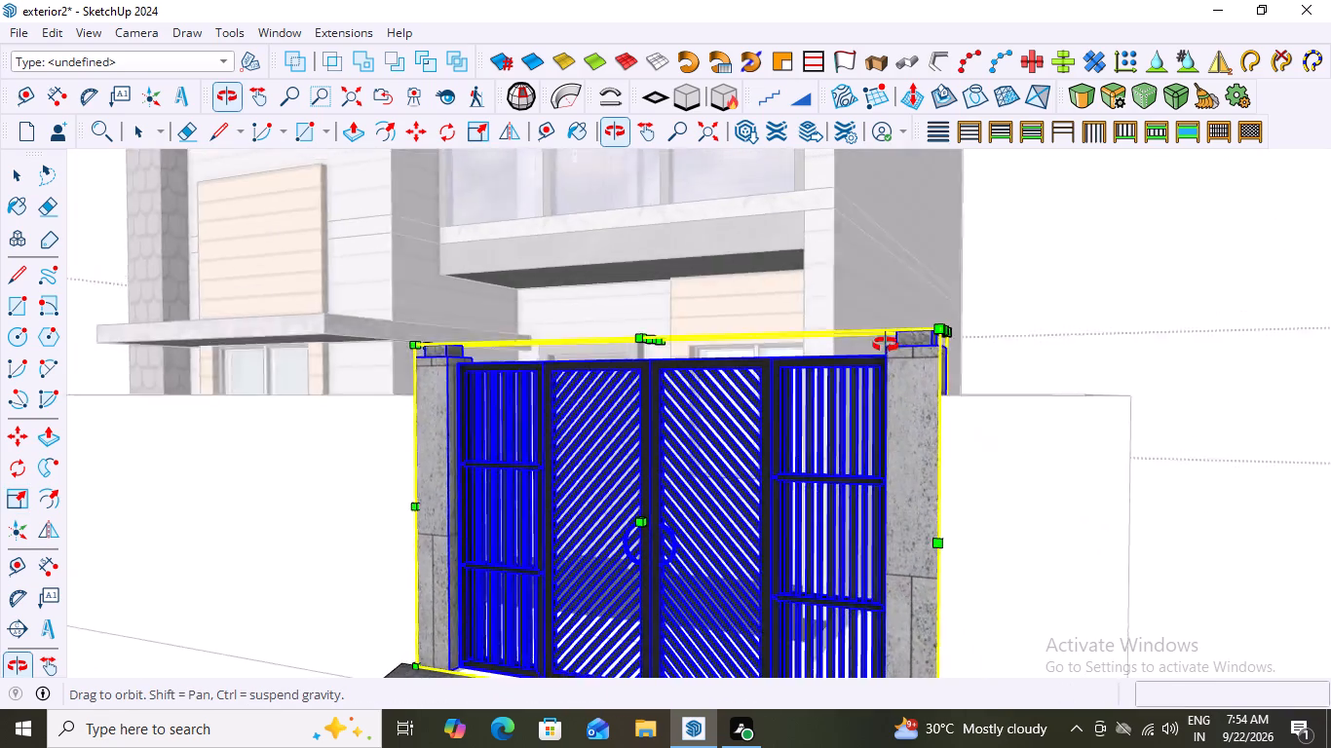
Deselect the gate and examine how it and its two pillars meet the compound wall on both sides of the opening.
{"action": "middle_click_drag", "start_coordinate": [886, 345], "coordinate": [1098, 426]}
{"action": "scroll", "coordinate": [1006, 436], "scroll_direction": "down", "scroll_amount": 2}
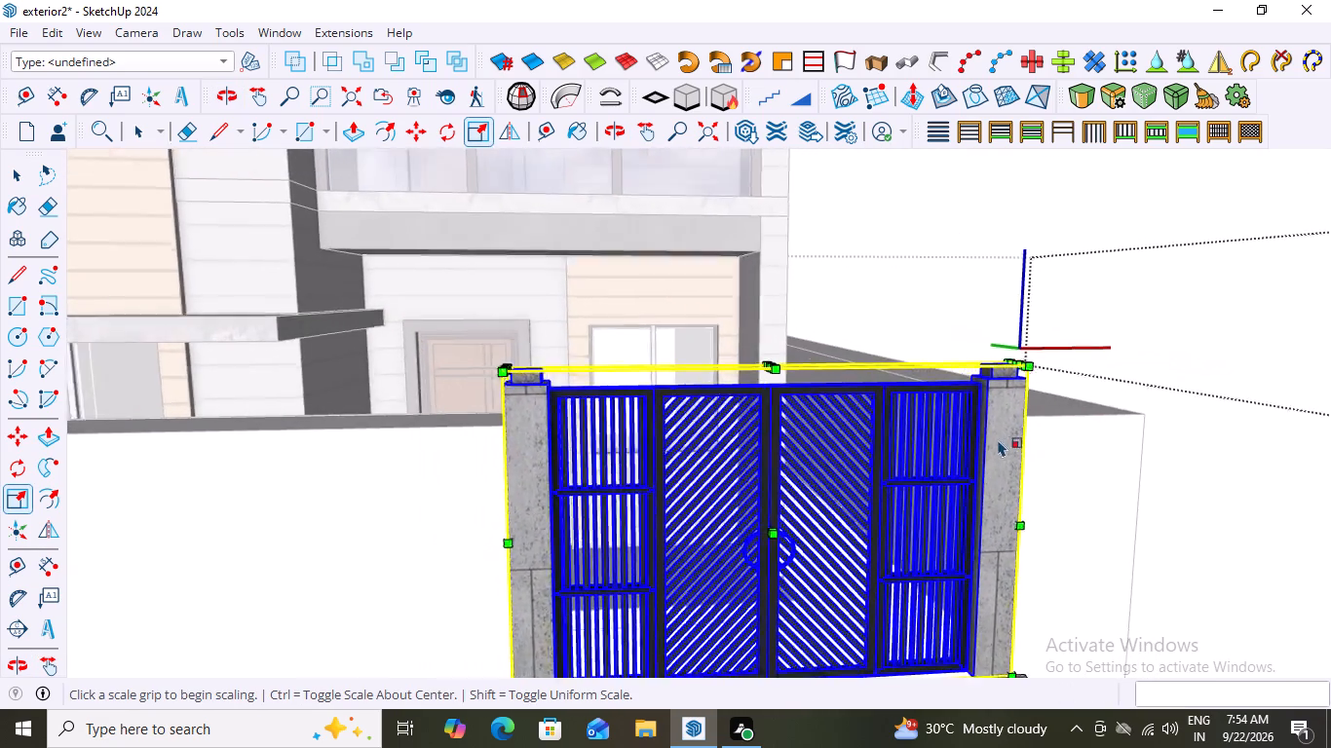
{"action": "scroll", "coordinate": [998, 439], "scroll_direction": "down", "scroll_amount": 5}
{"action": "middle_click_drag", "start_coordinate": [1122, 539], "coordinate": [1031, 553]}
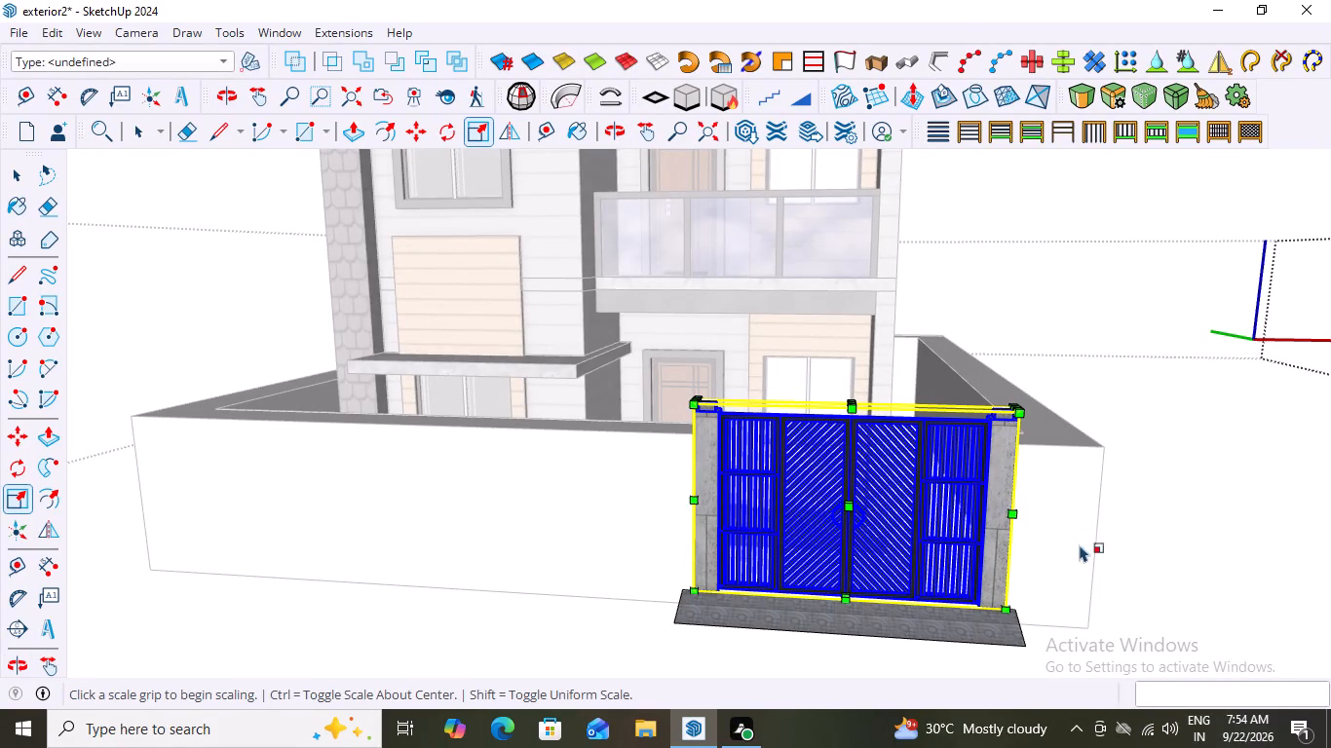
{"action": "scroll", "coordinate": [1087, 539], "scroll_direction": "down", "scroll_amount": 2}
{"action": "middle_click_drag", "start_coordinate": [1120, 539], "coordinate": [1202, 533]}
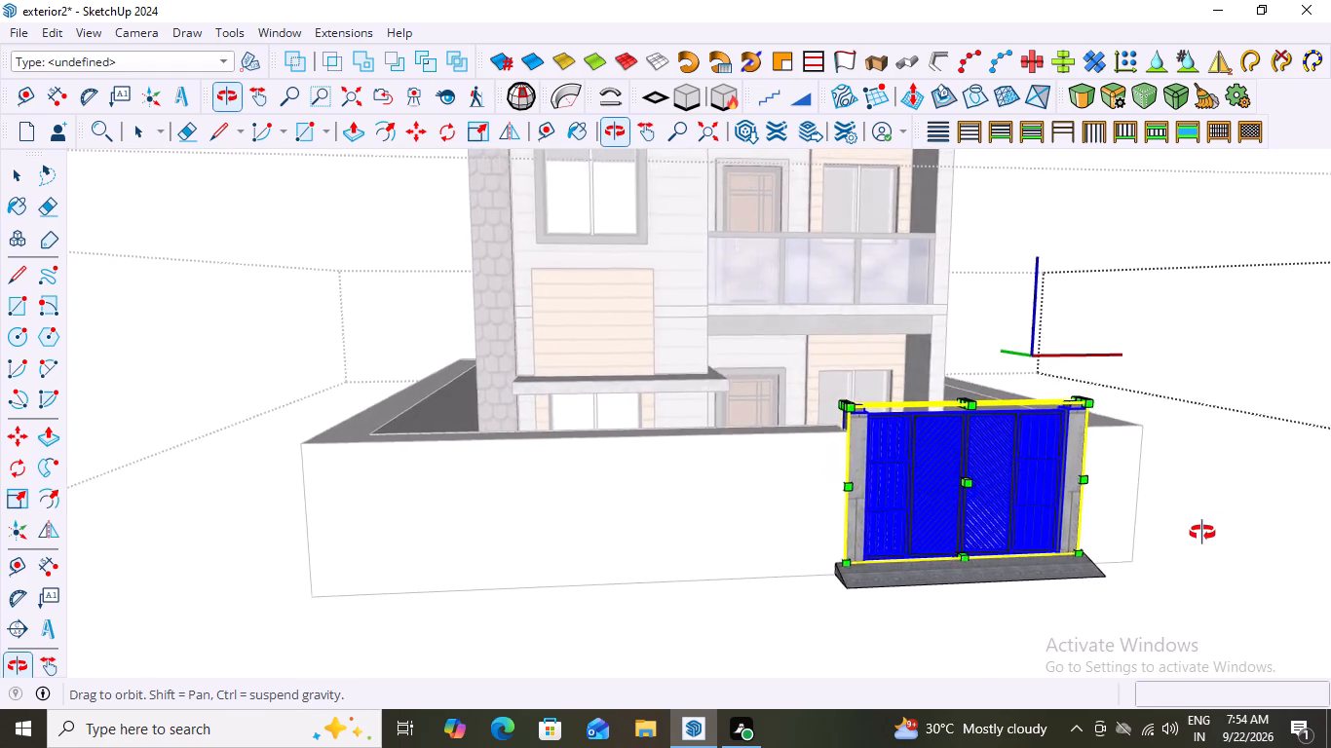
{"action": "middle_click_drag", "start_coordinate": [1202, 533], "coordinate": [1128, 599]}
{"action": "scroll", "coordinate": [1132, 559], "scroll_direction": "up", "scroll_amount": 1}
{"action": "scroll", "coordinate": [1133, 534], "scroll_direction": "down", "scroll_amount": 9}
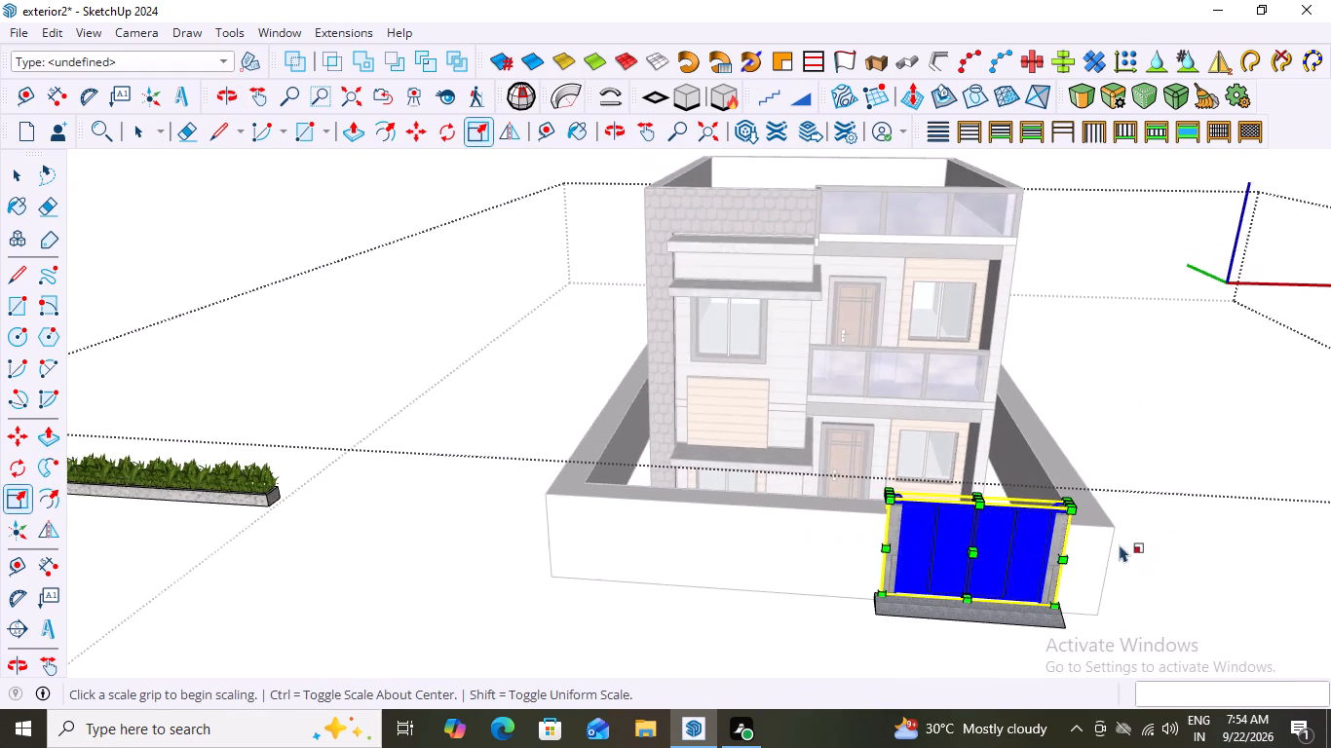
{"action": "middle_click_drag", "start_coordinate": [1127, 594], "coordinate": [1122, 542]}
{"action": "scroll", "coordinate": [1122, 542], "scroll_direction": "up", "scroll_amount": 2}
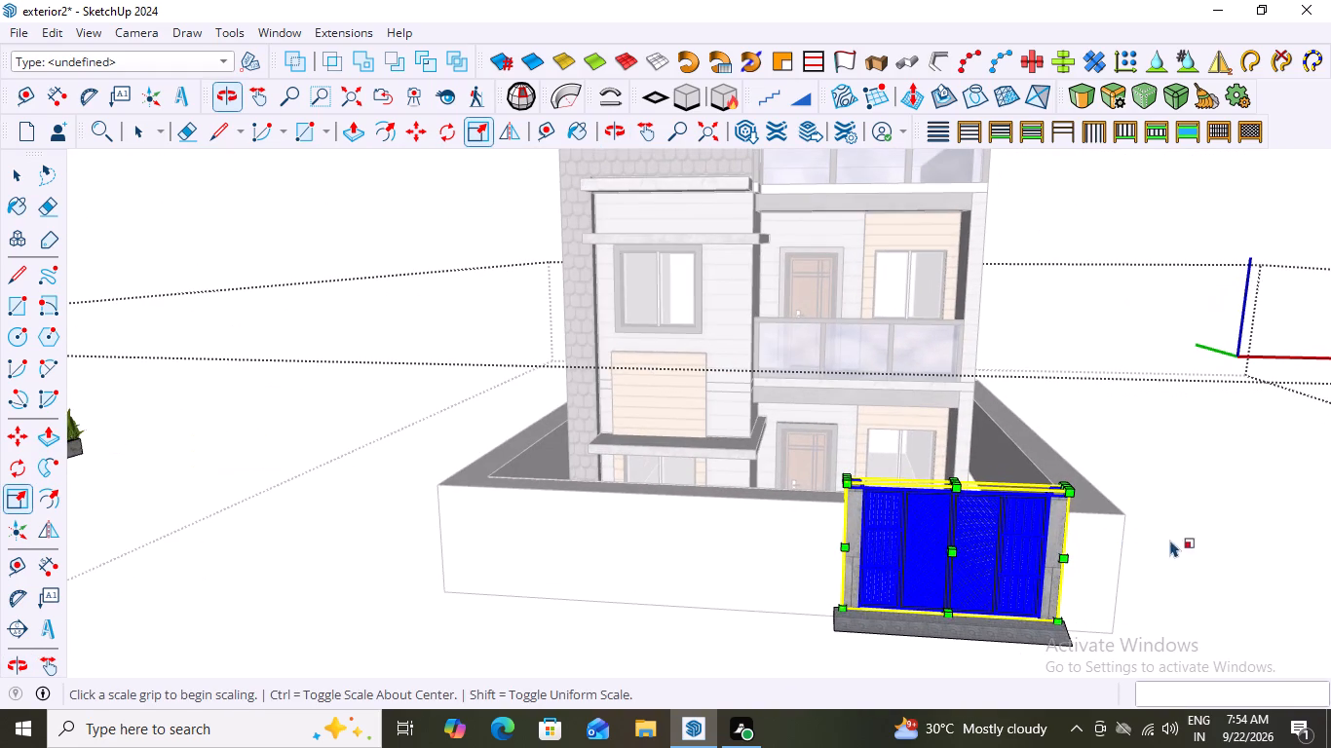
{"action": "key", "text": "space"}
{"action": "left_click", "coordinate": [1163, 439]}
{"action": "middle_click_drag", "start_coordinate": [1004, 581], "coordinate": [1123, 603]}
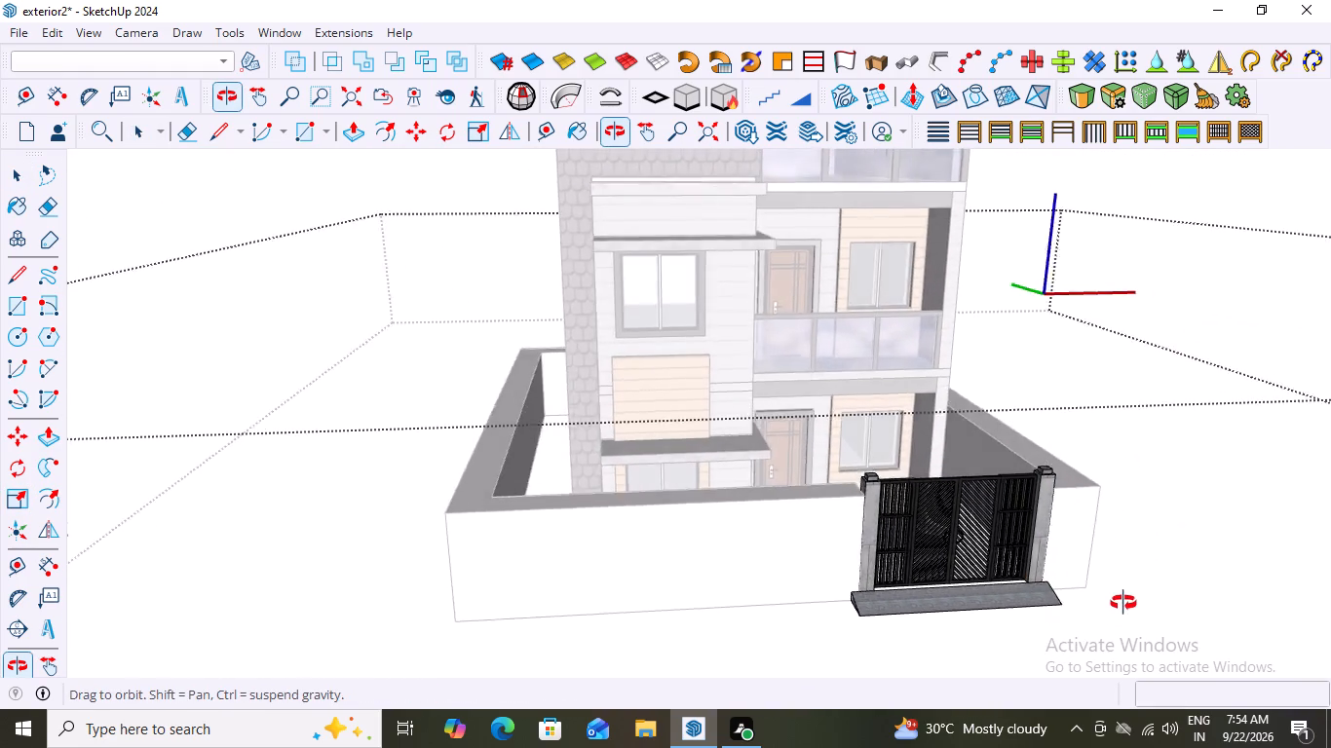
{"action": "middle_click_drag", "start_coordinate": [1123, 603], "coordinate": [837, 560]}
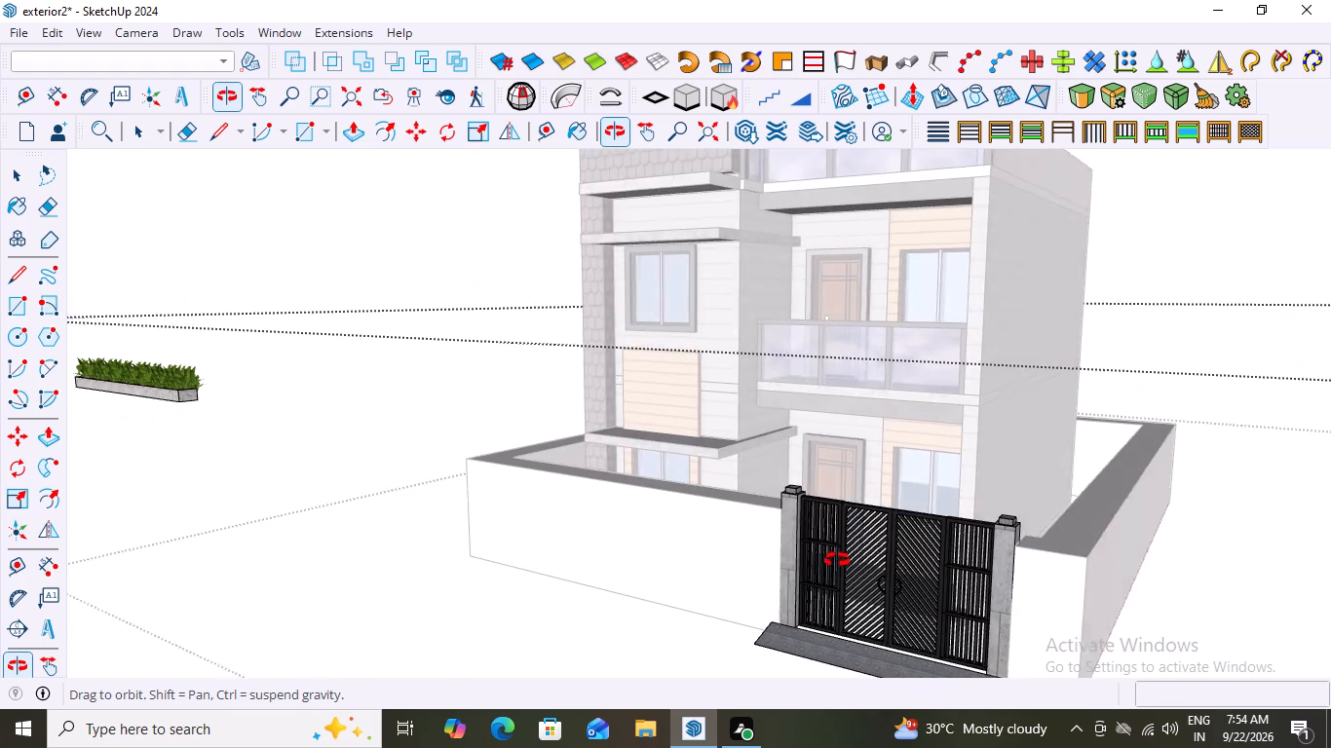
{"action": "middle_click_drag", "start_coordinate": [837, 560], "coordinate": [1062, 651]}
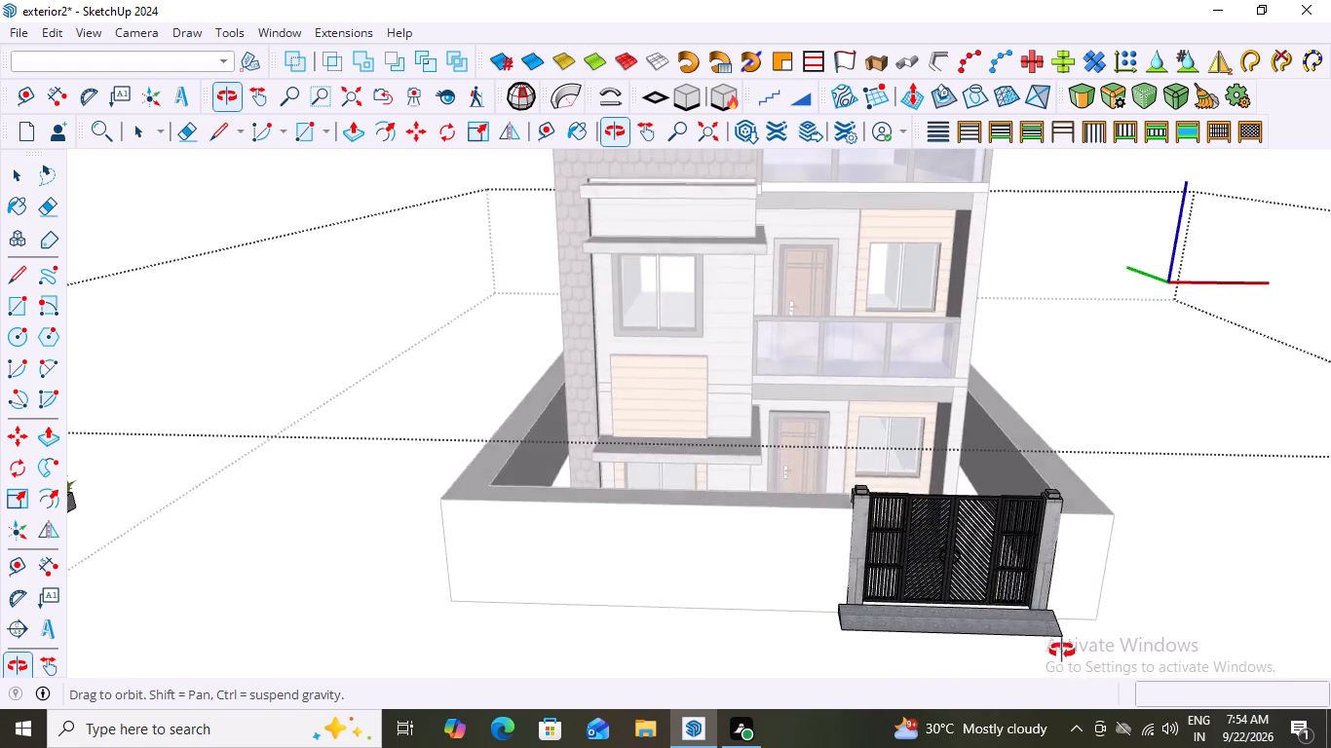
{"action": "middle_click_drag", "start_coordinate": [1062, 651], "coordinate": [1105, 667]}
{"action": "scroll", "coordinate": [855, 508], "scroll_direction": "up", "scroll_amount": 16}
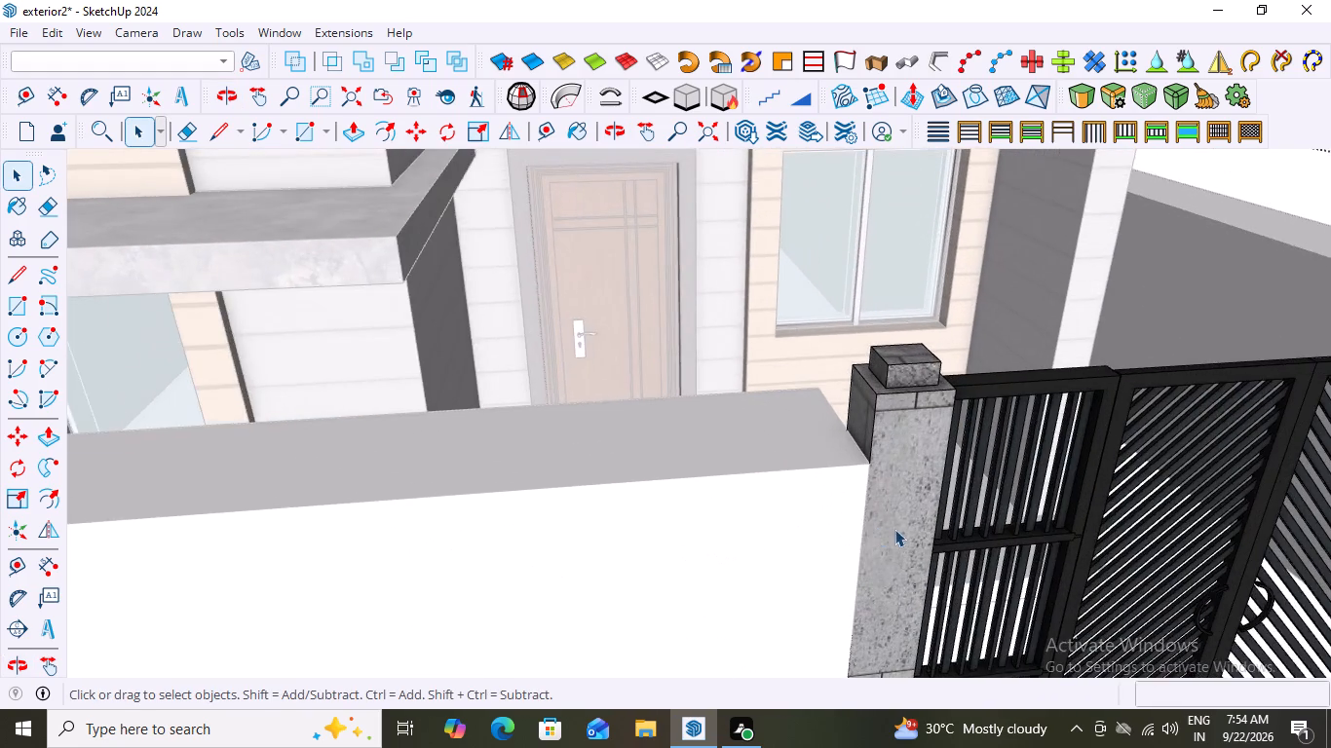
{"action": "middle_click_drag", "start_coordinate": [897, 529], "coordinate": [831, 558]}
{"action": "scroll", "coordinate": [764, 465], "scroll_direction": "down", "scroll_amount": 8}
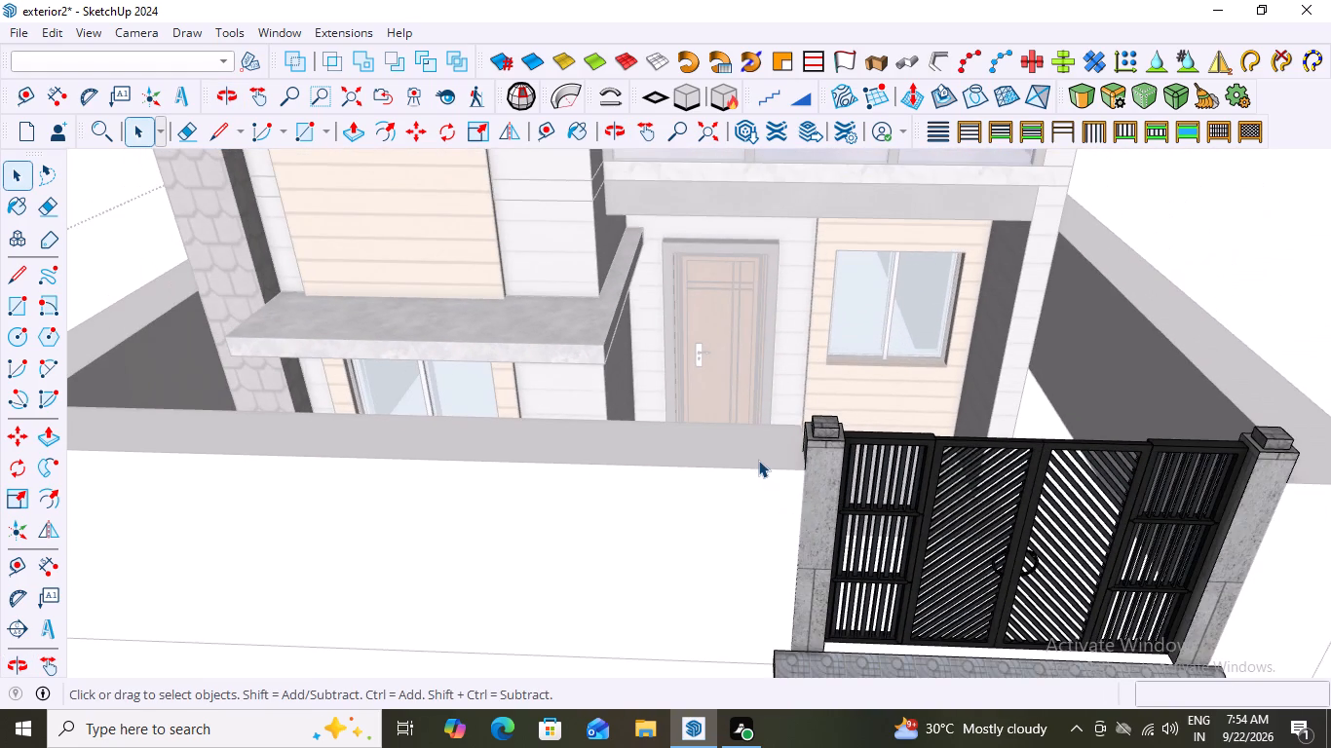
{"action": "scroll", "coordinate": [758, 460], "scroll_direction": "down", "scroll_amount": 6}
{"action": "middle_click_drag", "start_coordinate": [1147, 491], "coordinate": [984, 483]}
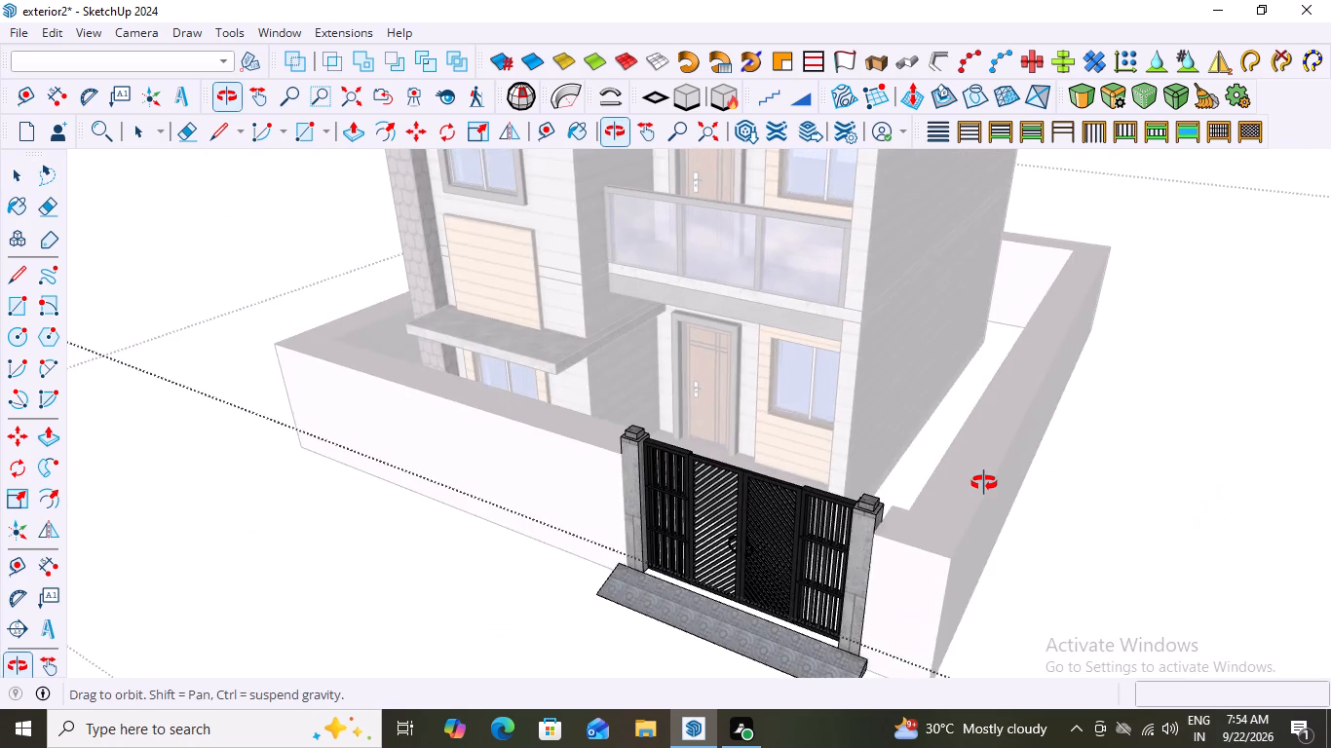
{"action": "middle_click_drag", "start_coordinate": [984, 483], "coordinate": [1014, 482]}
{"action": "scroll", "coordinate": [934, 487], "scroll_direction": "up", "scroll_amount": 11}
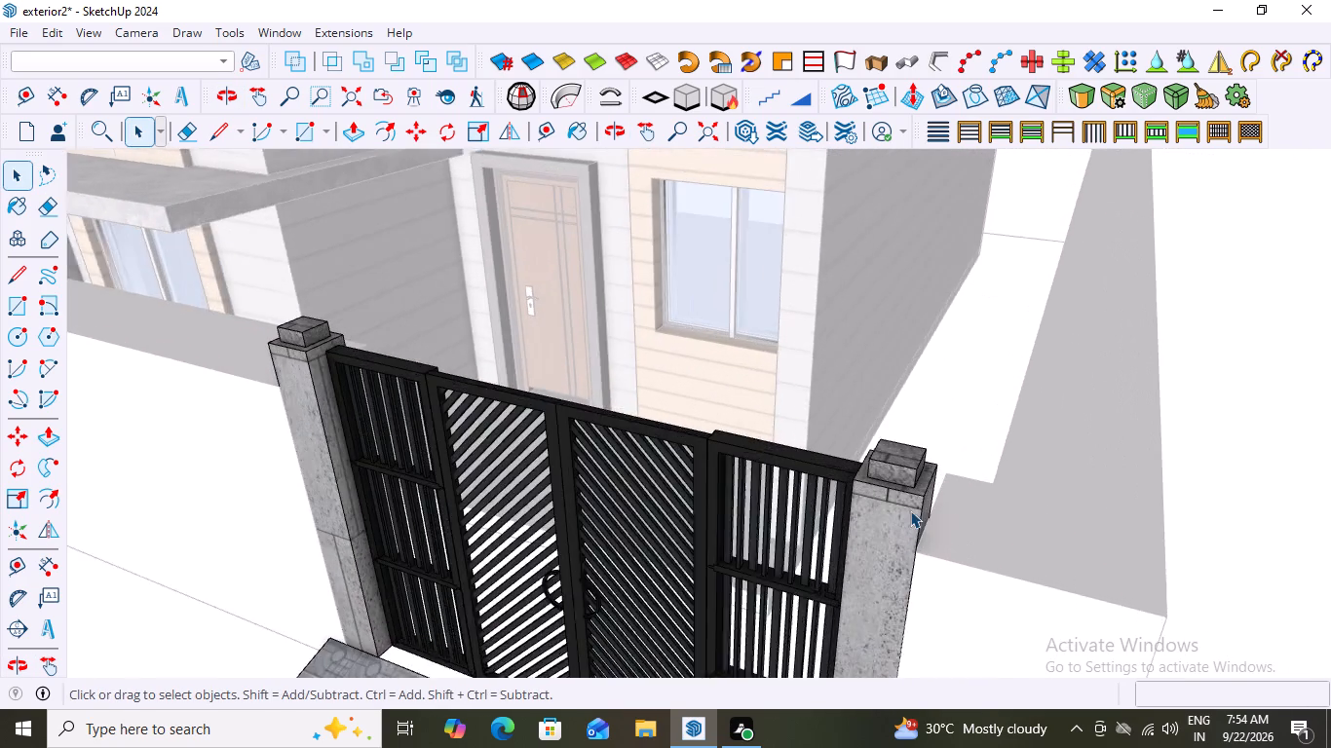
{"action": "scroll", "coordinate": [910, 510], "scroll_direction": "up", "scroll_amount": 14}
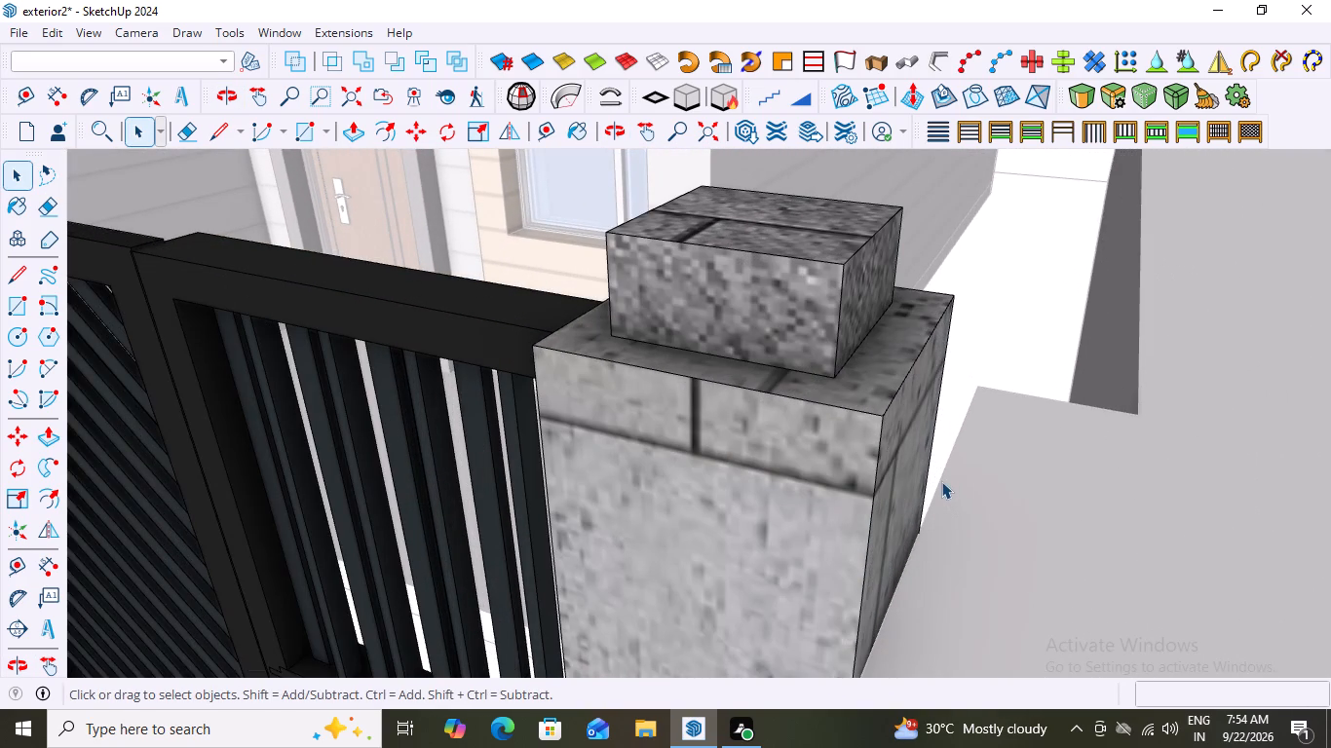
{"action": "scroll", "coordinate": [941, 477], "scroll_direction": "down", "scroll_amount": 12}
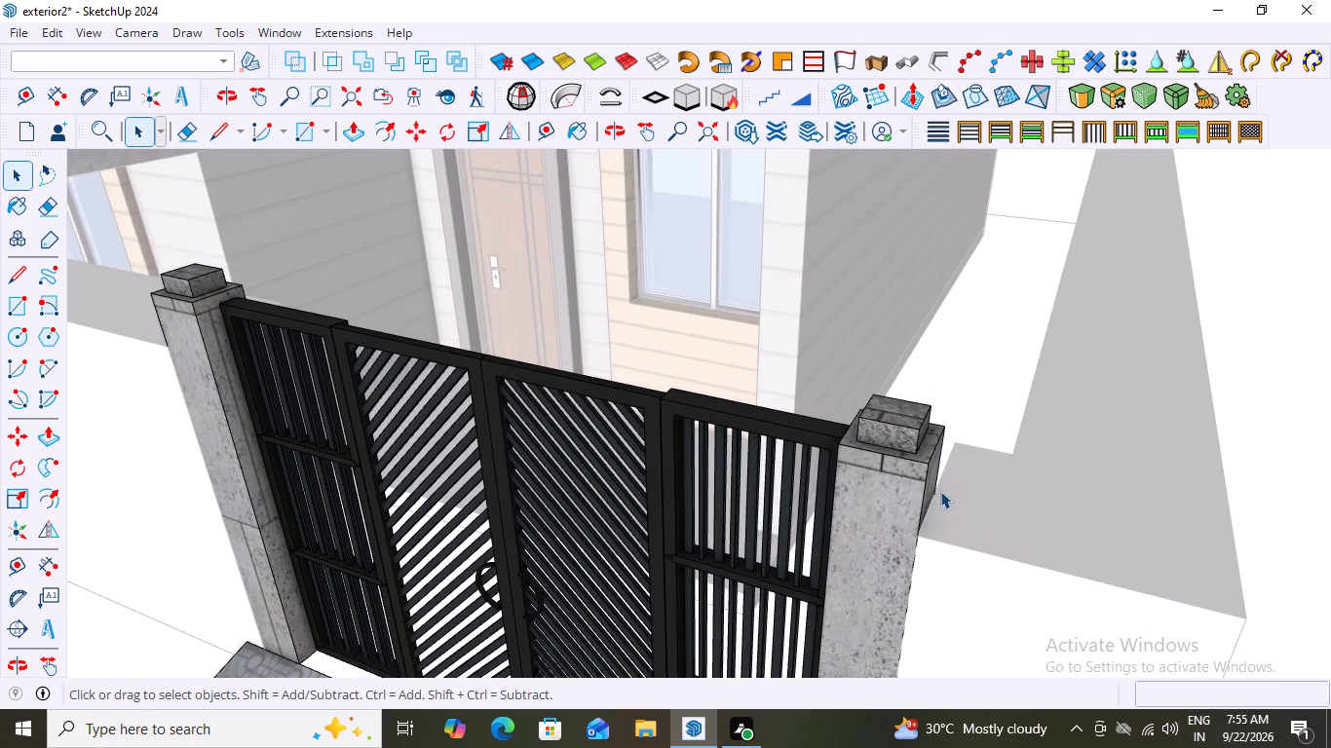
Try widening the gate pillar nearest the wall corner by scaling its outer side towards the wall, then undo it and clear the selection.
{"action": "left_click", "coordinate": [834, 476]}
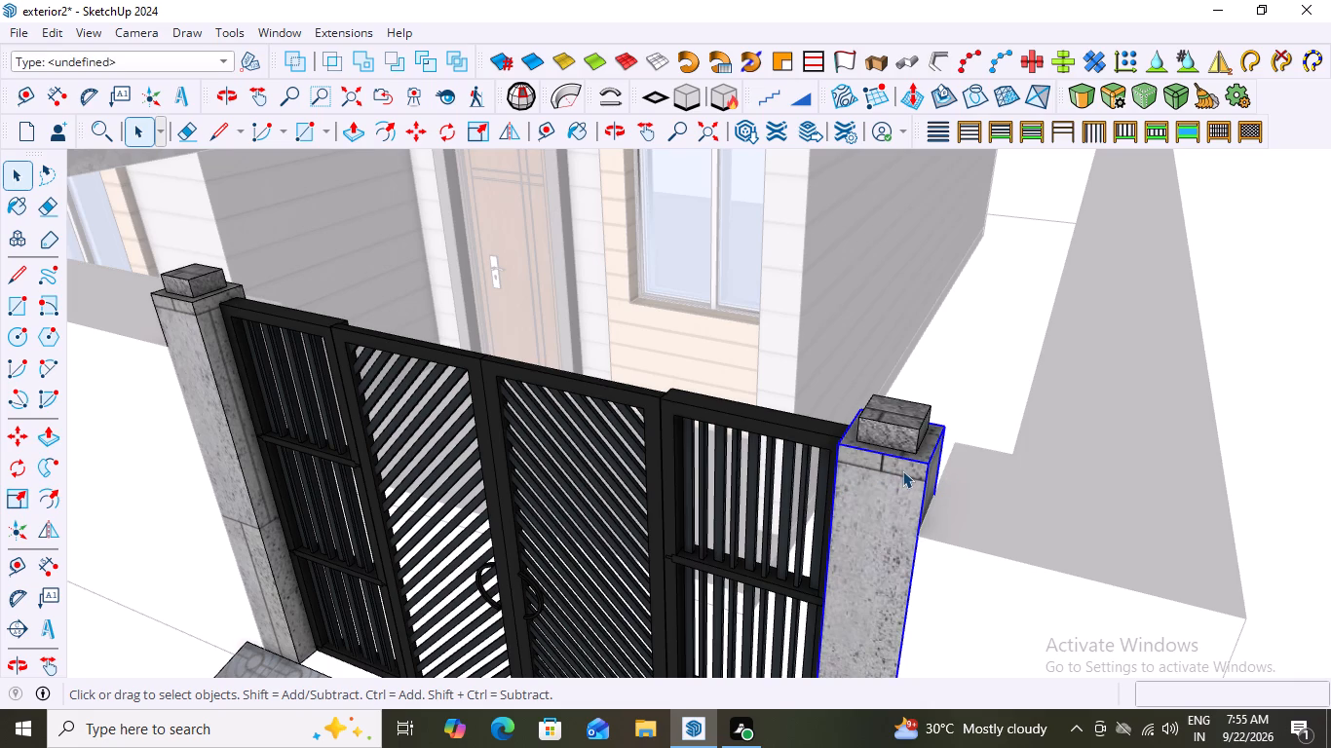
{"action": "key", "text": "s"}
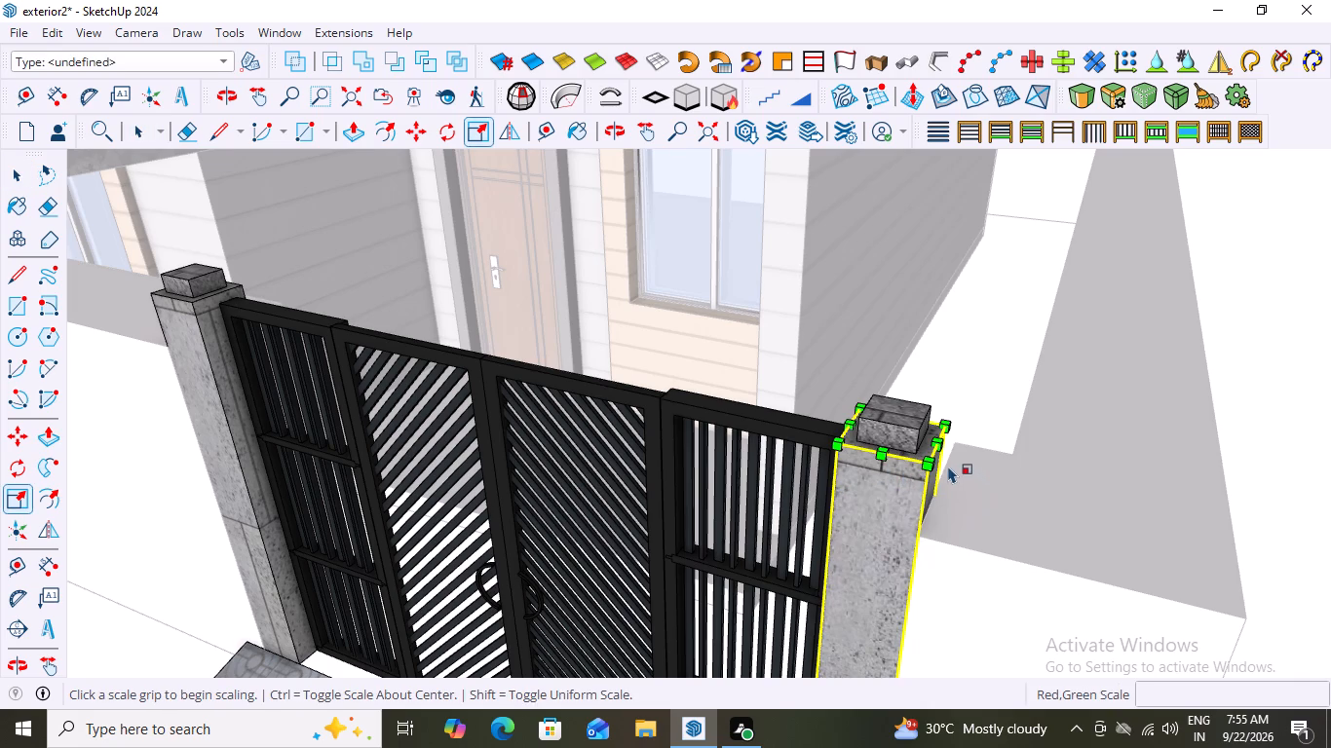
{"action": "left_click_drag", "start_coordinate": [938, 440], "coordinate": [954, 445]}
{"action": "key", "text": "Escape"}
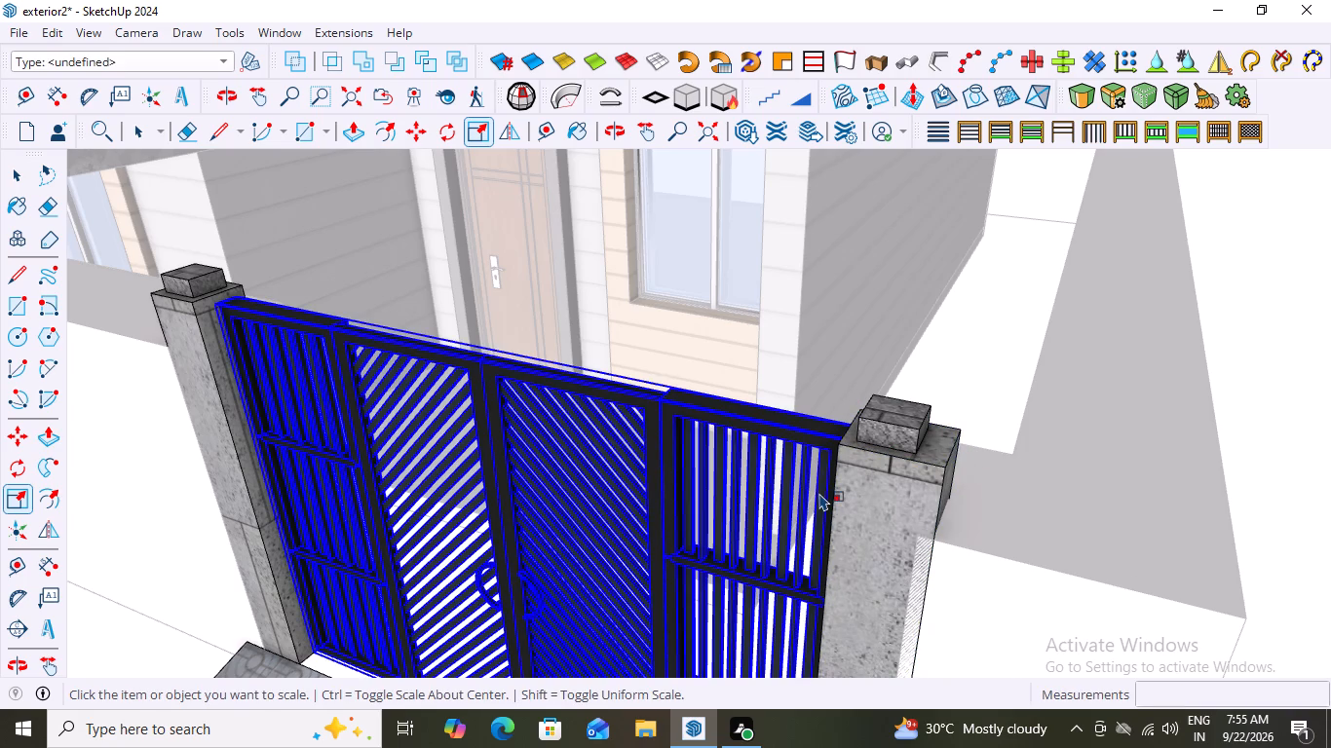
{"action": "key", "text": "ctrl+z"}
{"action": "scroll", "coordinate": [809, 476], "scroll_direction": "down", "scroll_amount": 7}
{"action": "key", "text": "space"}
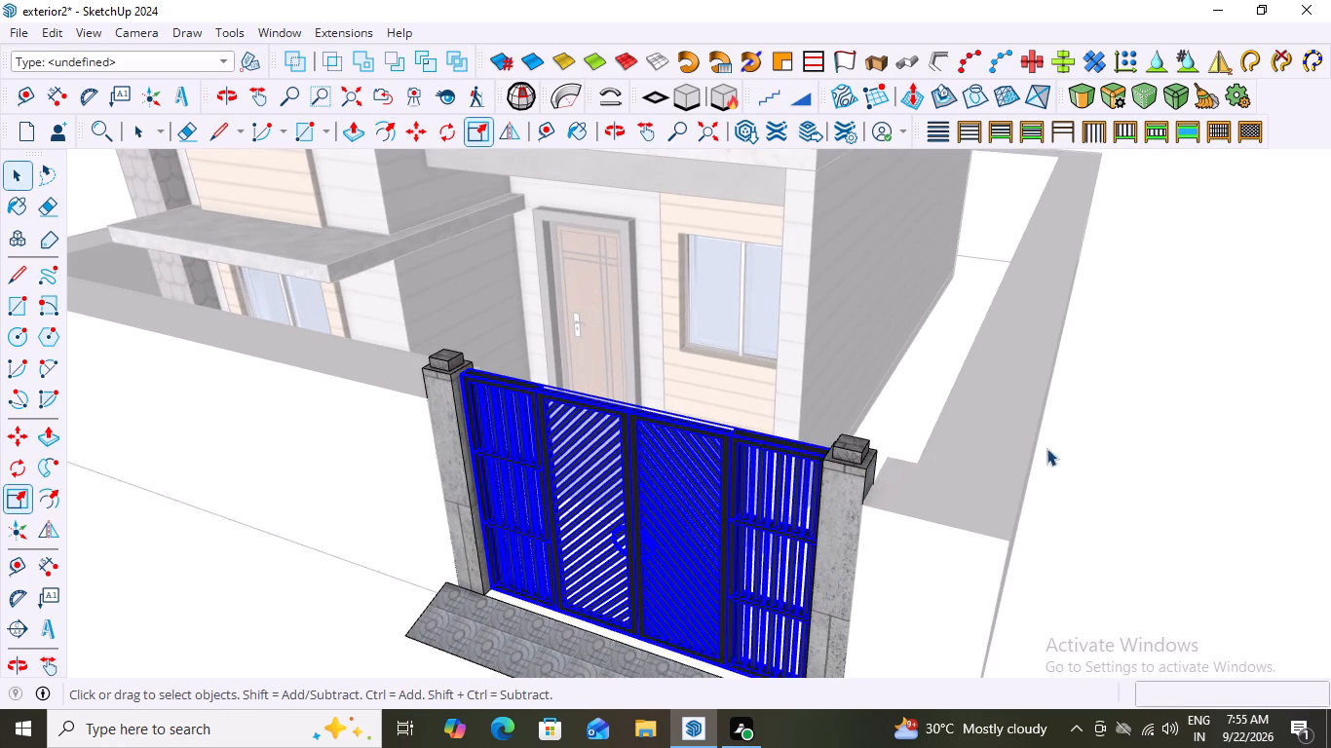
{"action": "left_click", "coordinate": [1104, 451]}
Examine the gate and pillars from the front and from inside the compound, checking their fit against the wall ends.
{"action": "middle_click_drag", "start_coordinate": [829, 537], "coordinate": [910, 567]}
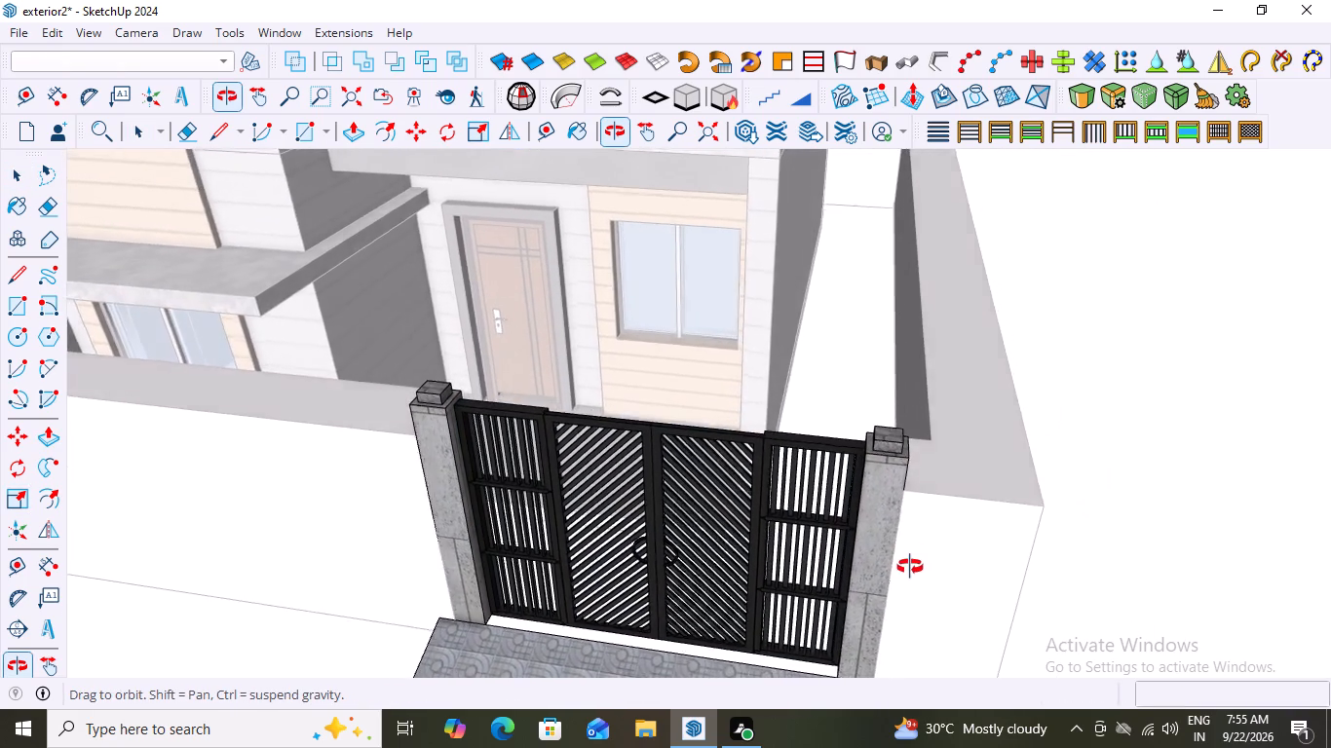
{"action": "middle_click_drag", "start_coordinate": [910, 567], "coordinate": [943, 353]}
{"action": "middle_click_drag", "start_coordinate": [651, 378], "coordinate": [715, 544]}
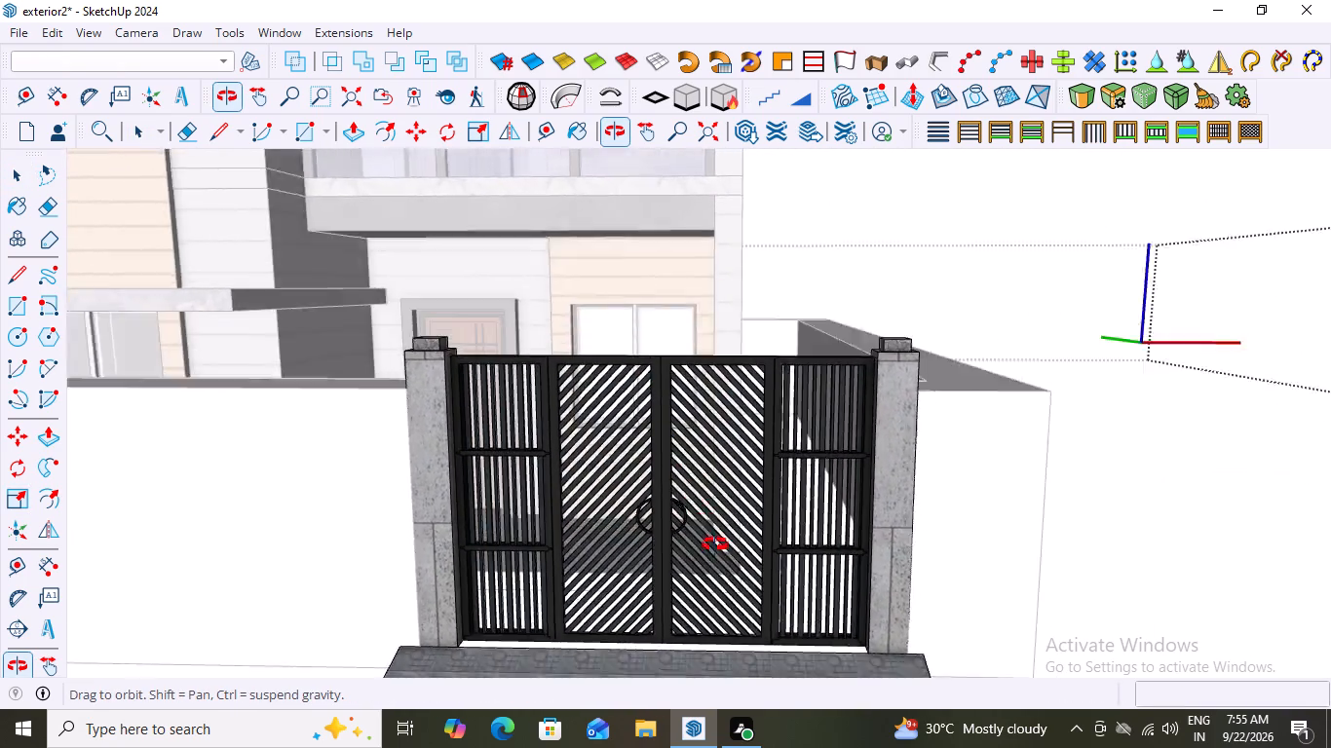
{"action": "middle_click_drag", "start_coordinate": [715, 544], "coordinate": [1130, 680]}
{"action": "middle_click_drag", "start_coordinate": [488, 493], "coordinate": [712, 514]}
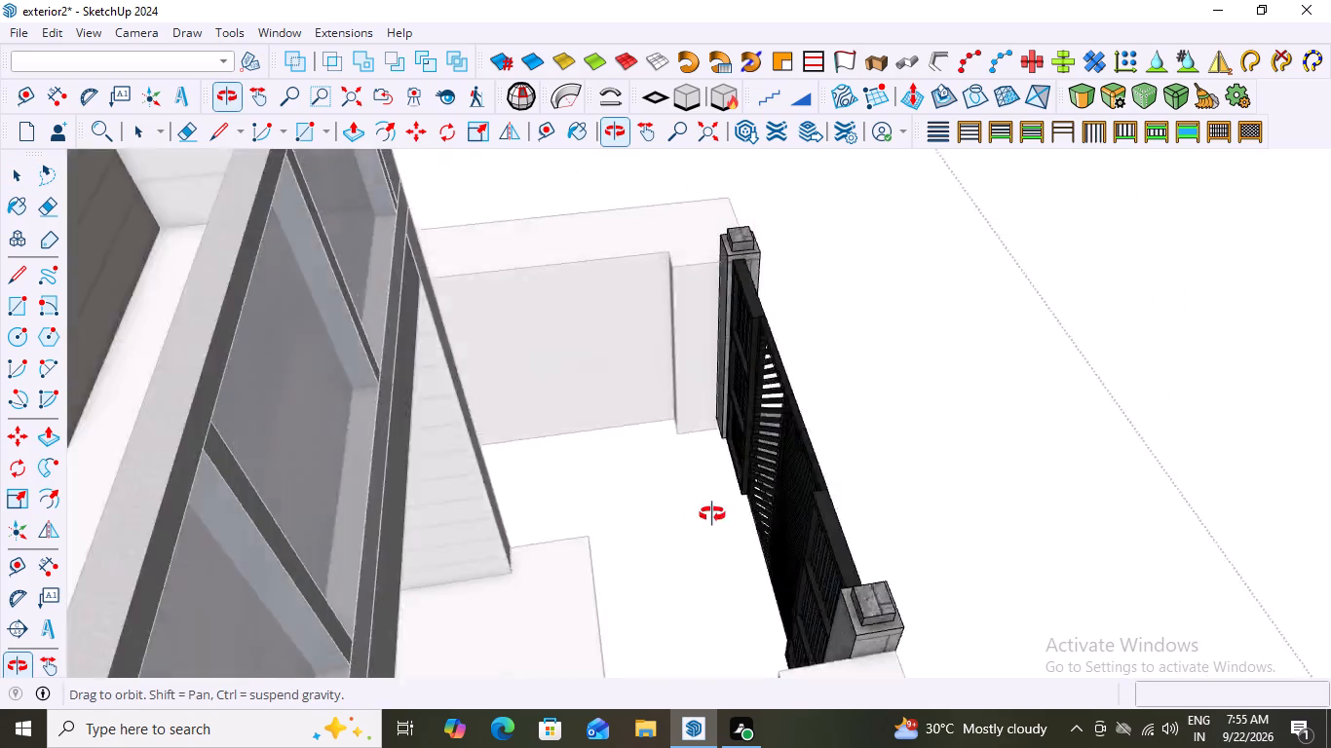
{"action": "middle_click_drag", "start_coordinate": [712, 514], "coordinate": [700, 529]}
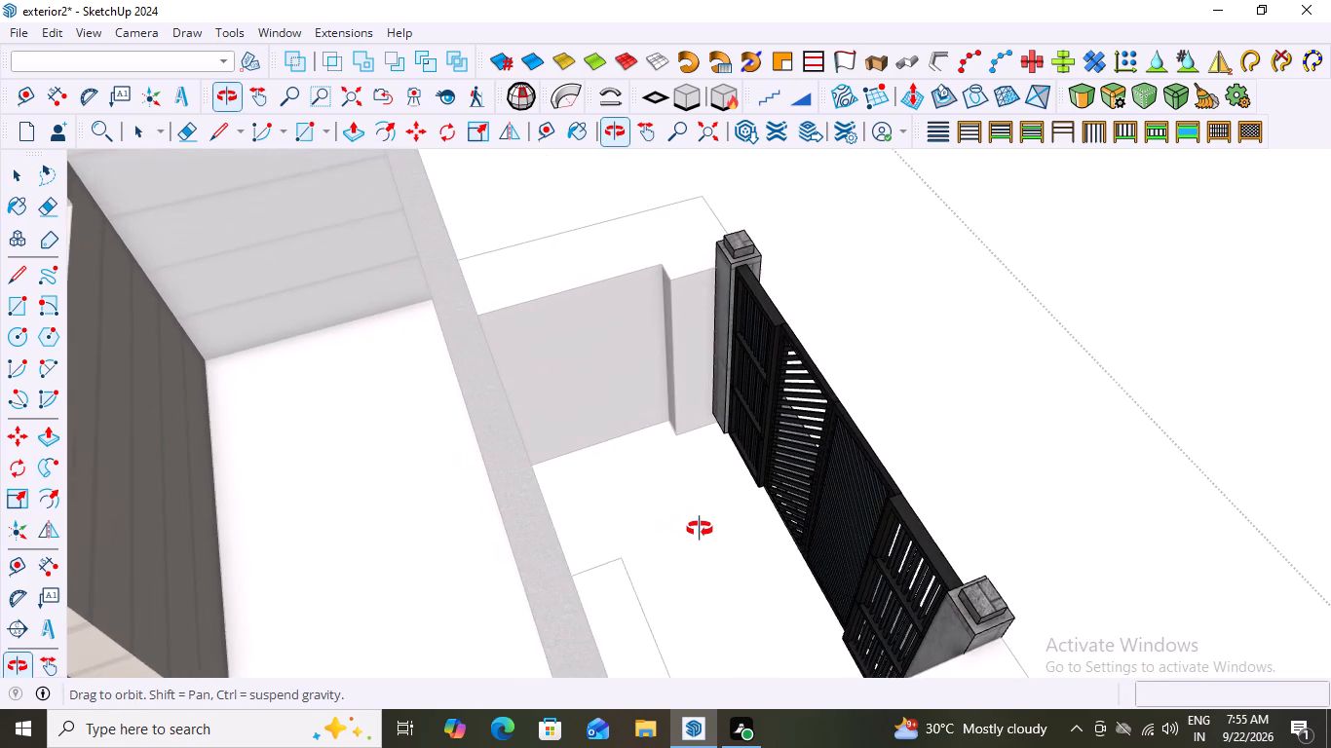
{"action": "middle_click_drag", "start_coordinate": [700, 529], "coordinate": [688, 526]}
{"action": "scroll", "coordinate": [716, 414], "scroll_direction": "up", "scroll_amount": 2}
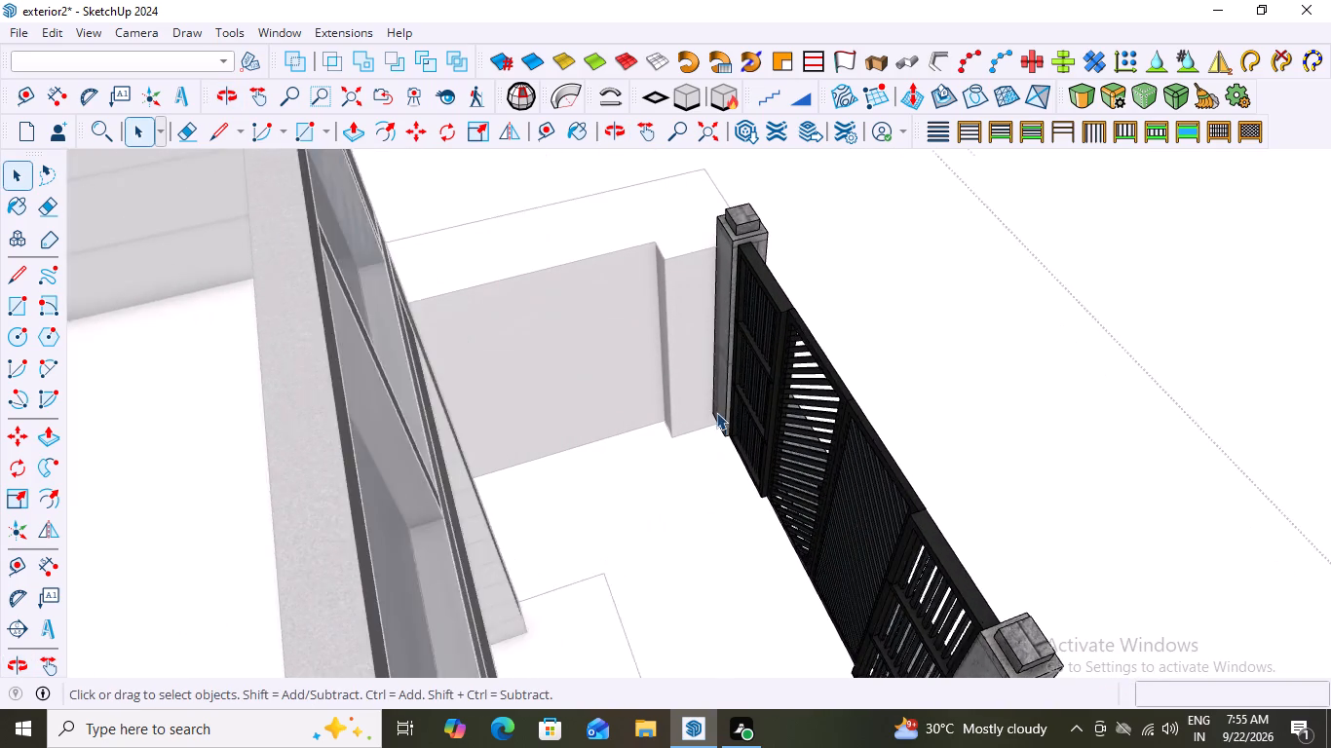
{"action": "scroll", "coordinate": [716, 412], "scroll_direction": "down", "scroll_amount": 10}
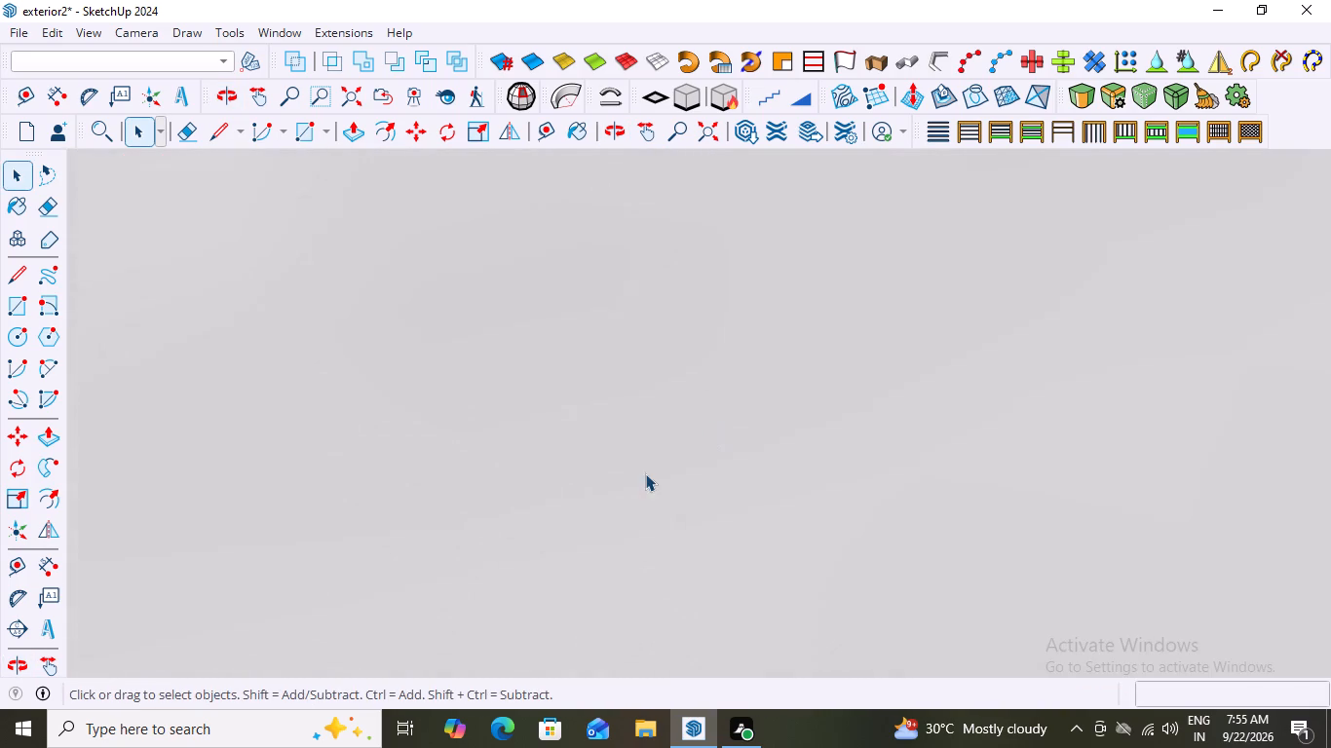
{"action": "scroll", "coordinate": [645, 473], "scroll_direction": "down", "scroll_amount": 20}
{"action": "scroll", "coordinate": [645, 473], "scroll_direction": "down", "scroll_amount": 15}
{"action": "middle_click", "coordinate": [608, 486]}
{"action": "middle_click", "coordinate": [604, 494]}
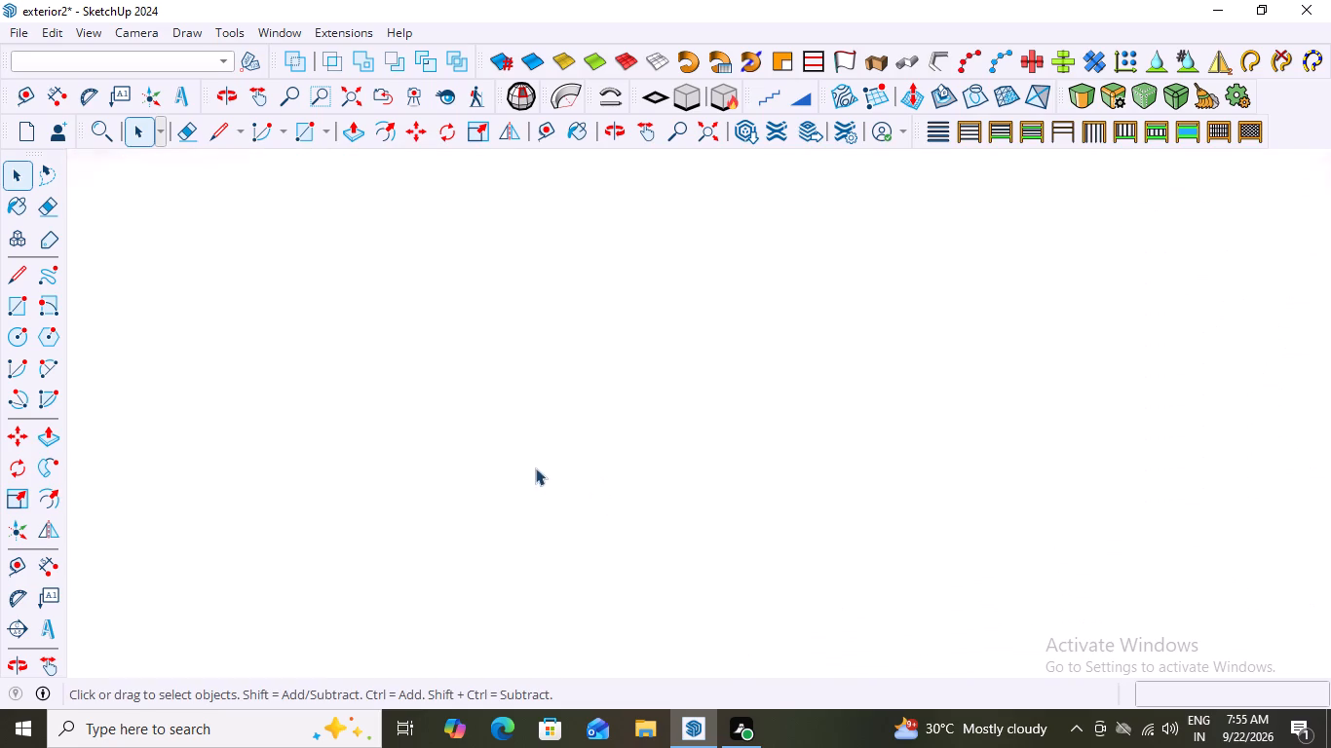
{"action": "scroll", "coordinate": [535, 467], "scroll_direction": "down", "scroll_amount": 20}
{"action": "scroll", "coordinate": [535, 467], "scroll_direction": "down", "scroll_amount": 15}
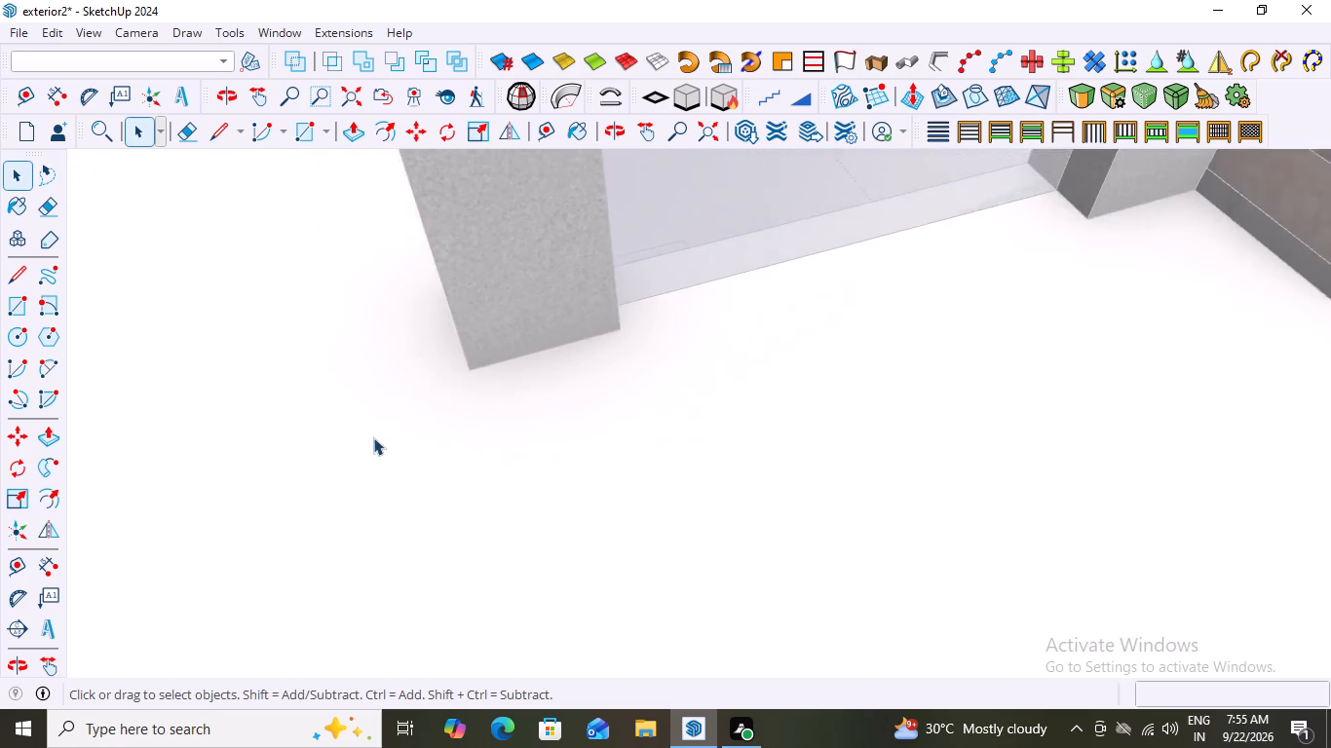
{"action": "scroll", "coordinate": [373, 437], "scroll_direction": "down", "scroll_amount": 20}
{"action": "scroll", "coordinate": [373, 437], "scroll_direction": "down", "scroll_amount": 16}
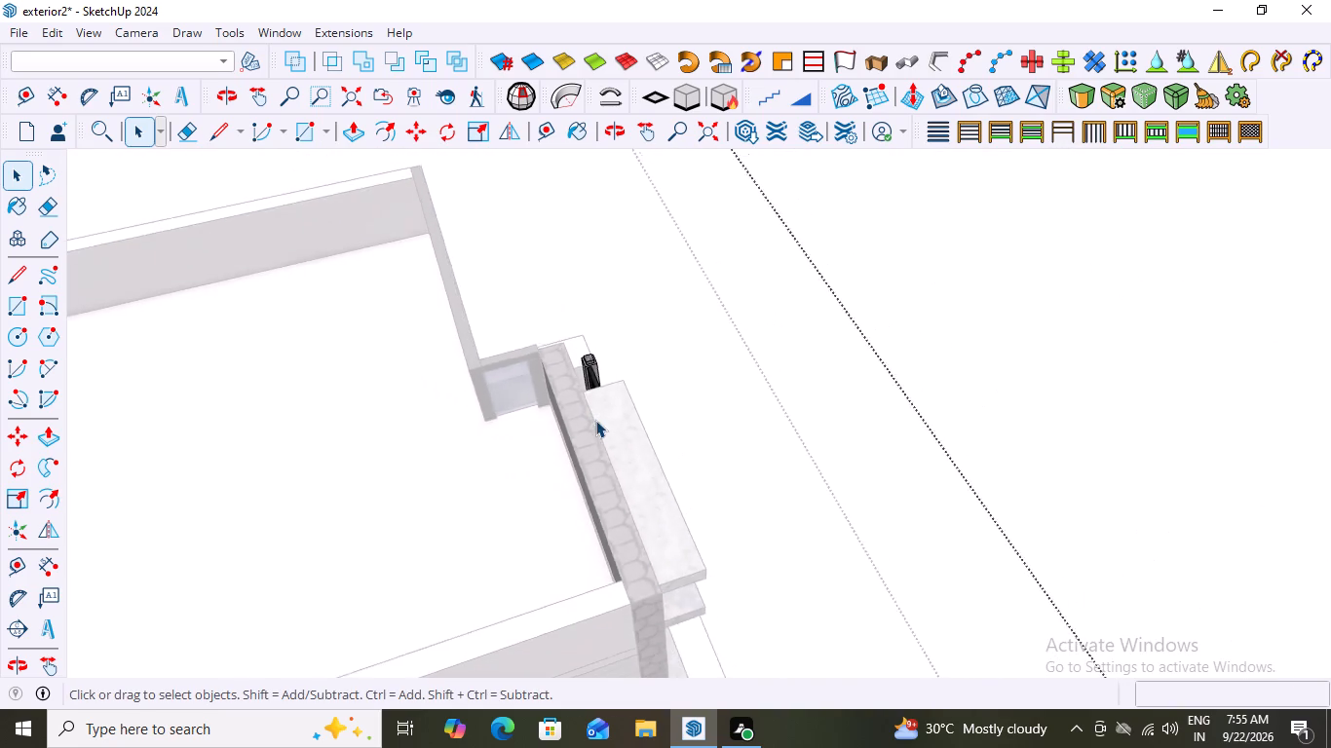
Exit the group being edited and return to the whole house model.
{"action": "scroll", "coordinate": [750, 425], "scroll_direction": "down", "scroll_amount": 4}
{"action": "middle_click_drag", "start_coordinate": [777, 436], "coordinate": [116, 412]}
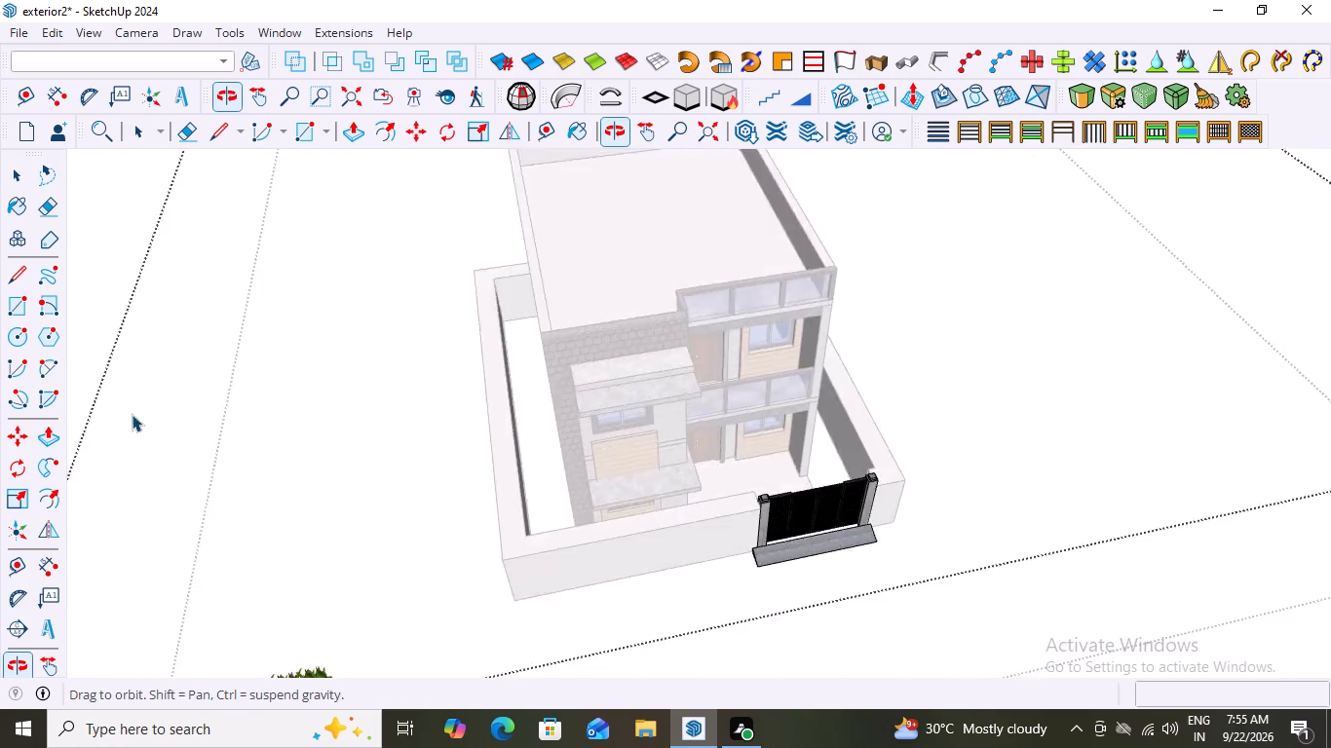
{"action": "double_click", "coordinate": [1060, 479]}
Examine the fitted gate, pillars, entrance ramp and compound wall together from the front and both angled sides.
{"action": "middle_click_drag", "start_coordinate": [923, 583], "coordinate": [942, 571]}
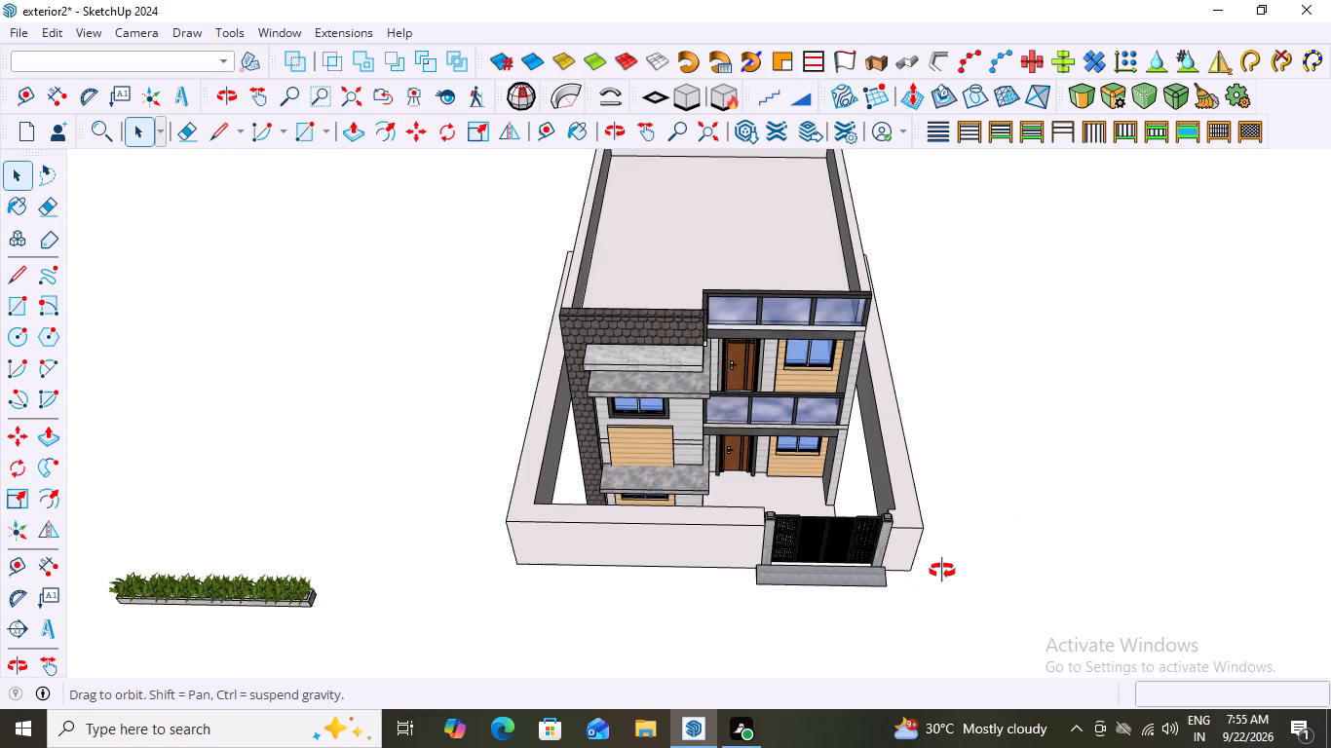
{"action": "middle_click_drag", "start_coordinate": [942, 571], "coordinate": [923, 426]}
{"action": "scroll", "coordinate": [855, 605], "scroll_direction": "up", "scroll_amount": 4}
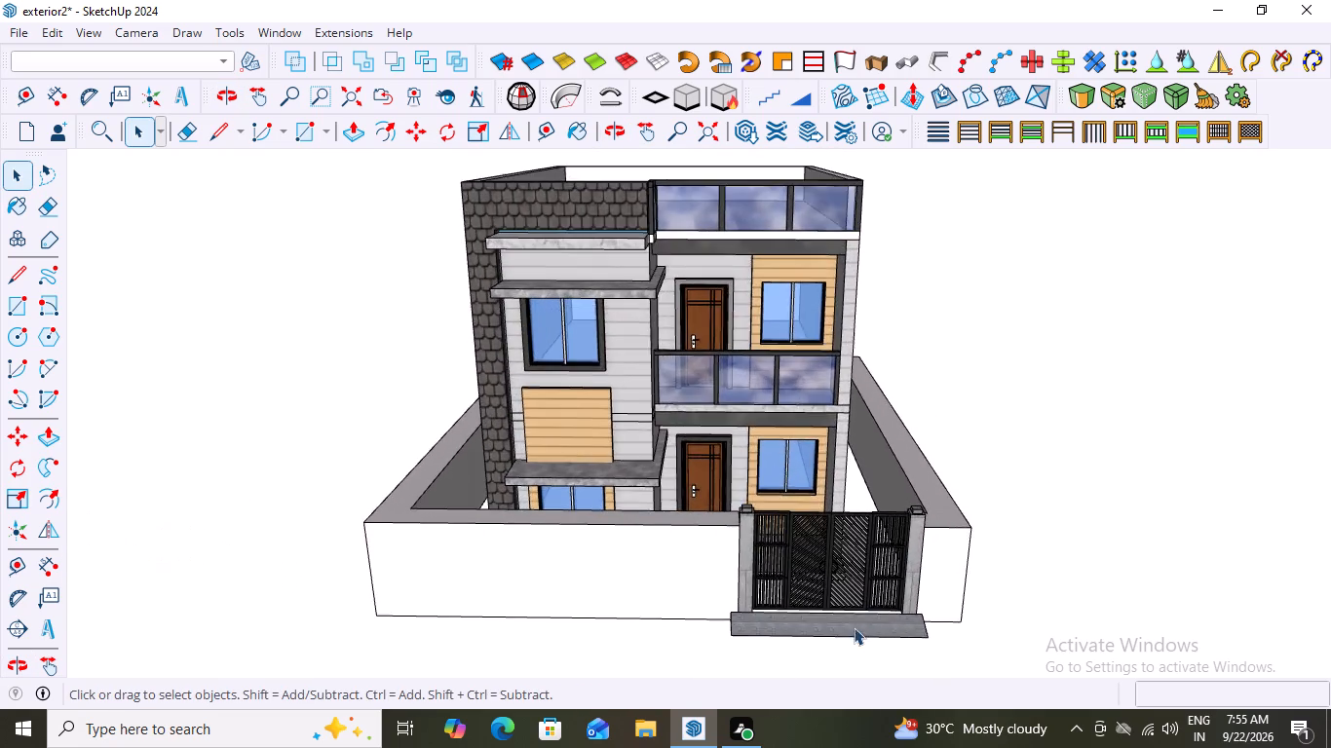
{"action": "scroll", "coordinate": [854, 627], "scroll_direction": "up", "scroll_amount": 6}
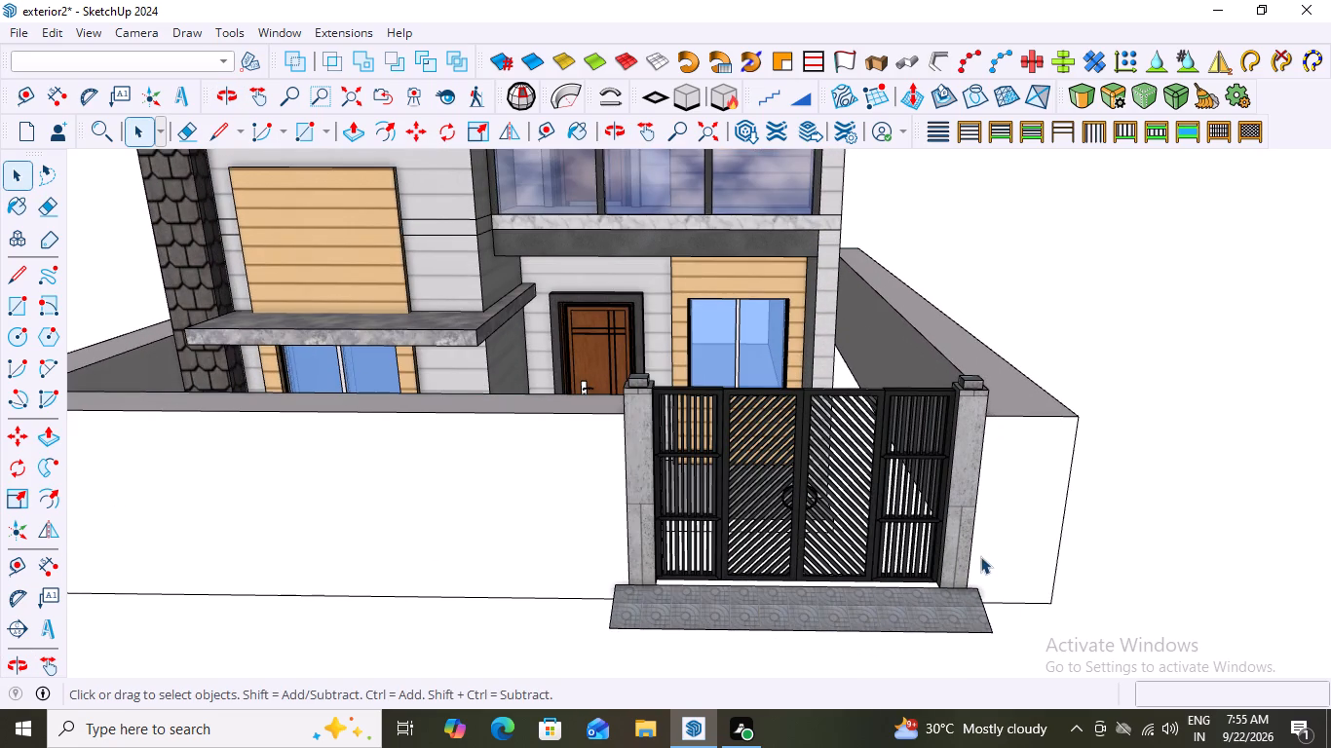
{"action": "scroll", "coordinate": [967, 514], "scroll_direction": "down", "scroll_amount": 1}
{"action": "middle_click_drag", "start_coordinate": [1060, 523], "coordinate": [891, 539]}
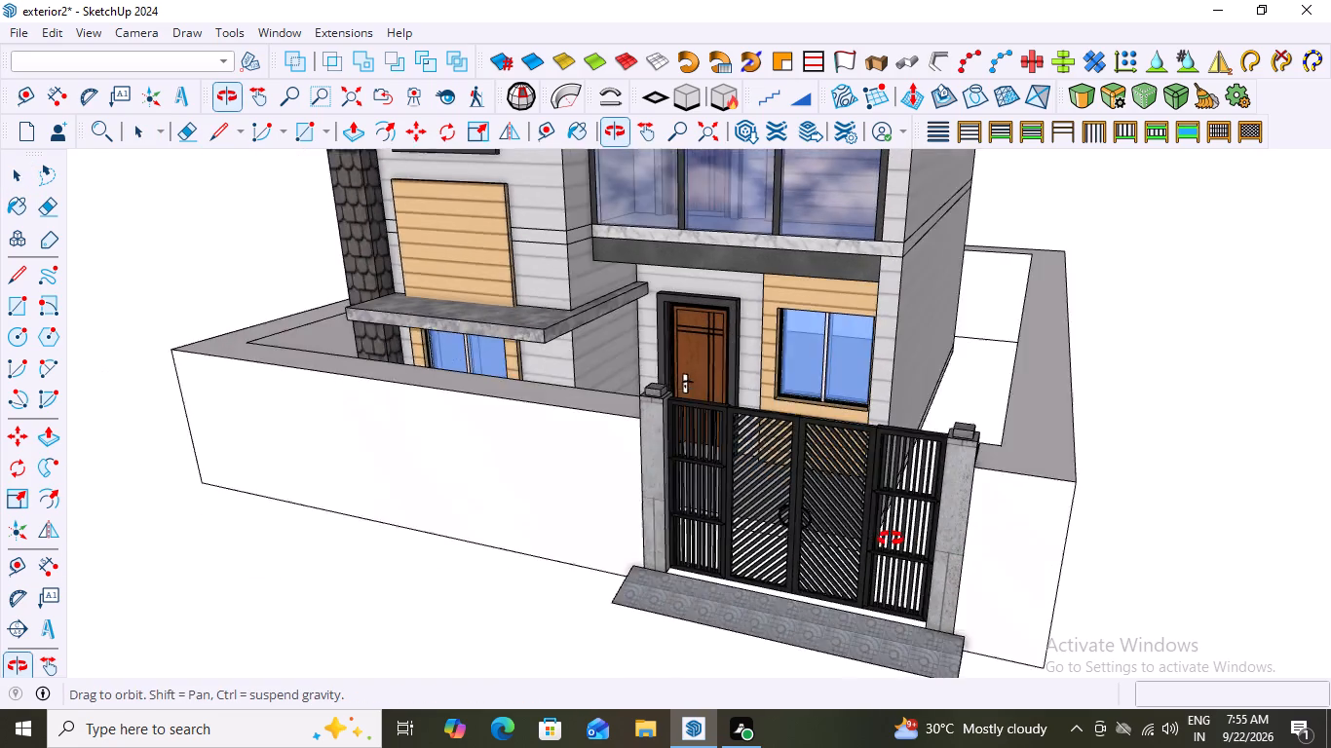
{"action": "middle_click_drag", "start_coordinate": [891, 539], "coordinate": [896, 549]}
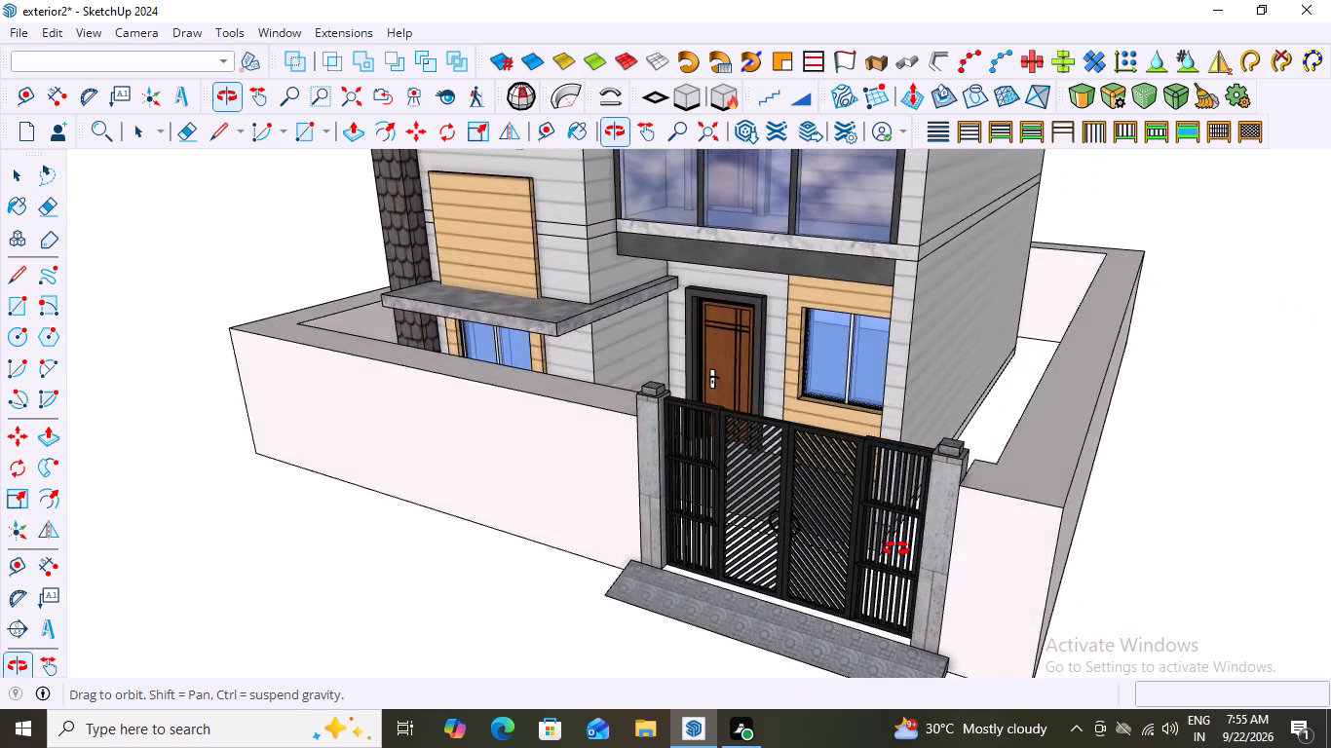
{"action": "middle_click_drag", "start_coordinate": [896, 549], "coordinate": [1148, 548]}
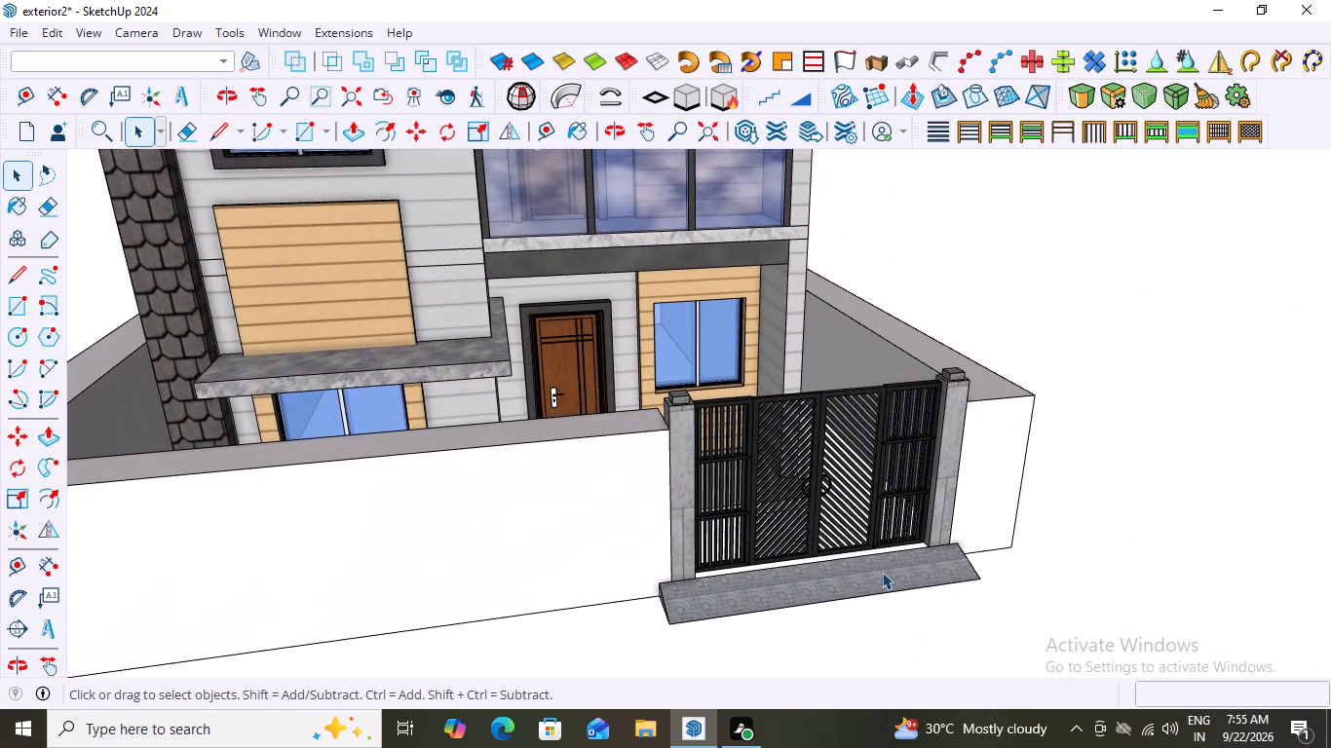
{"action": "scroll", "coordinate": [850, 568], "scroll_direction": "down", "scroll_amount": 3}
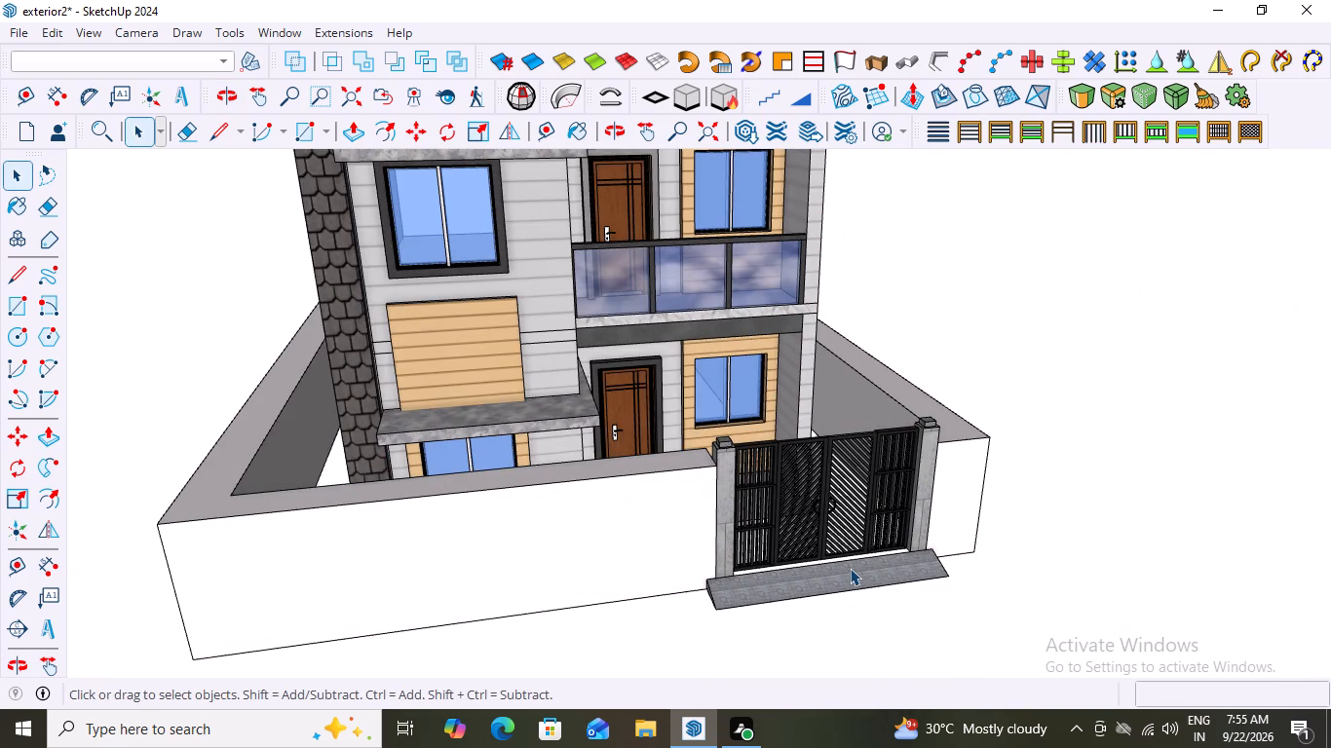
Inside the gate group, select the gate and both pillars and move them about 4 1/4" inward, along the wall's thickness.
{"action": "scroll", "coordinate": [850, 568], "scroll_direction": "down", "scroll_amount": 3}
{"action": "middle_click_drag", "start_coordinate": [917, 593], "coordinate": [529, 603]}
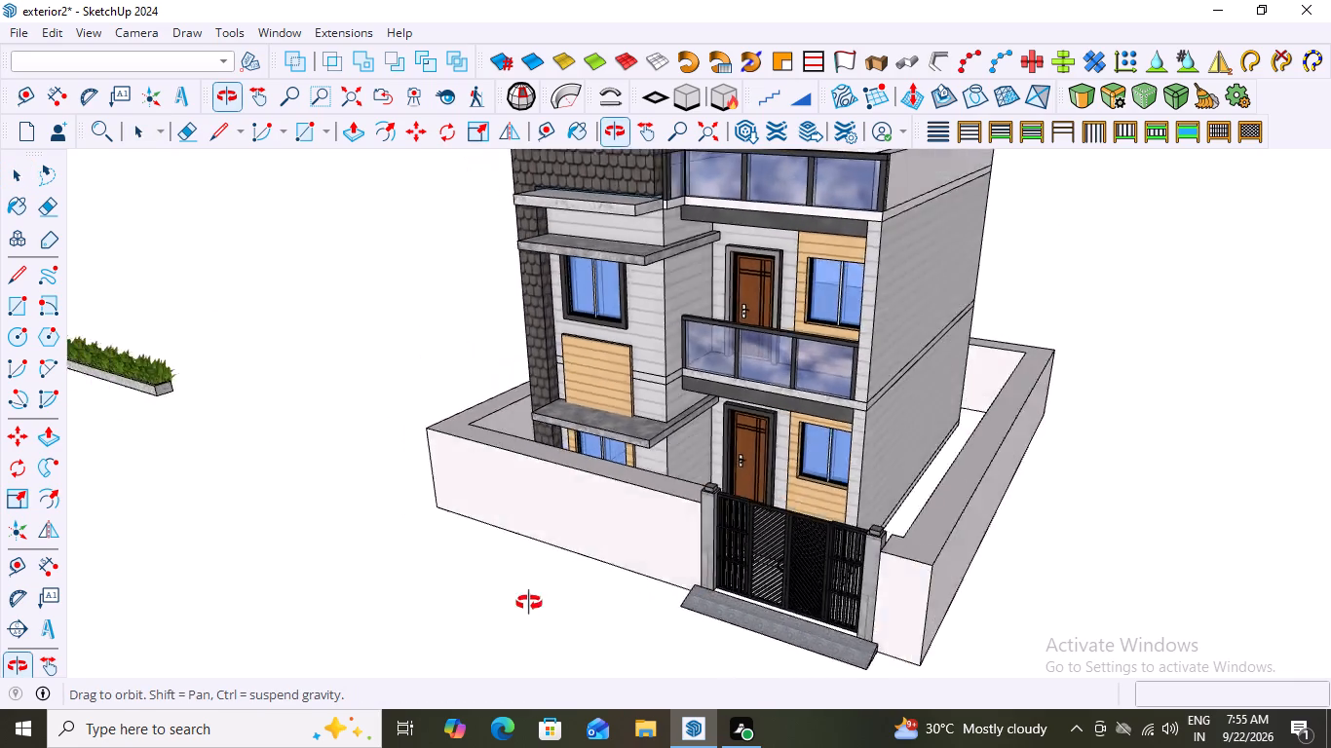
{"action": "middle_click_drag", "start_coordinate": [529, 603], "coordinate": [523, 604]}
{"action": "middle_click_drag", "start_coordinate": [909, 533], "coordinate": [574, 590]}
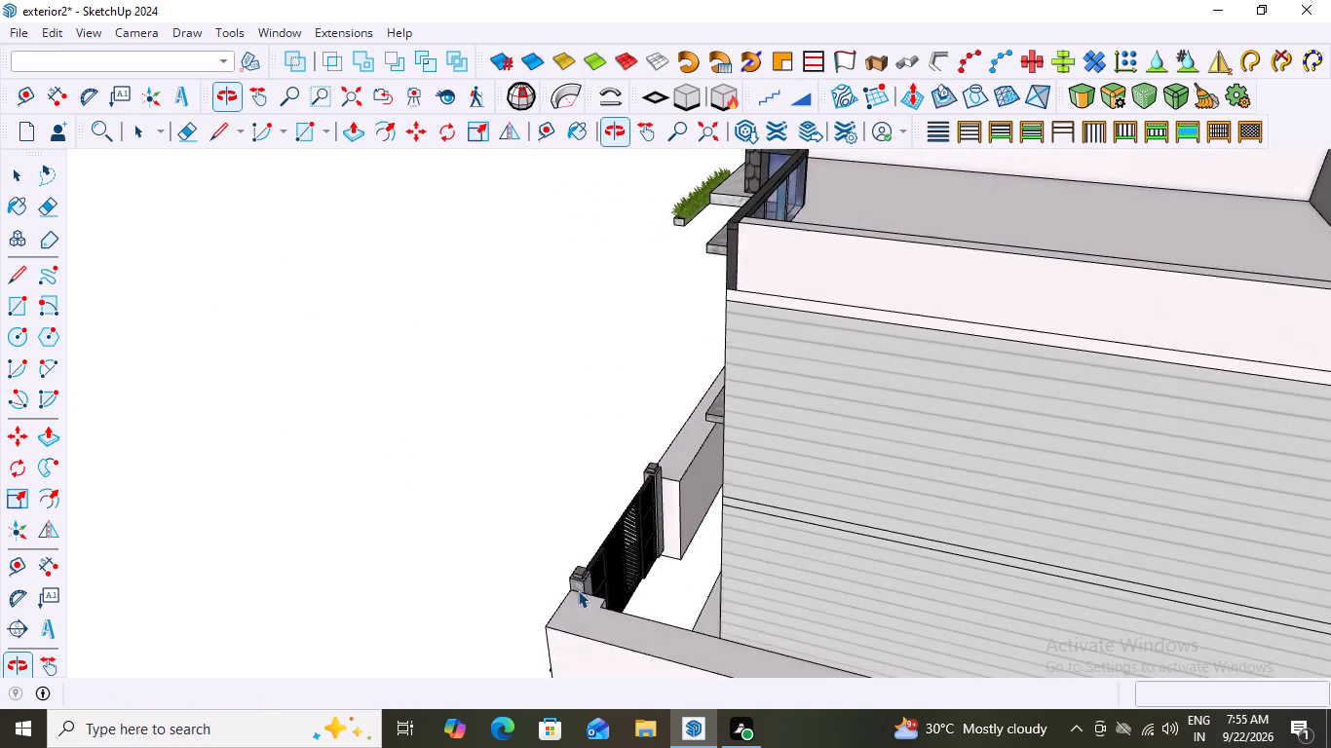
{"action": "scroll", "coordinate": [626, 583], "scroll_direction": "up", "scroll_amount": 12}
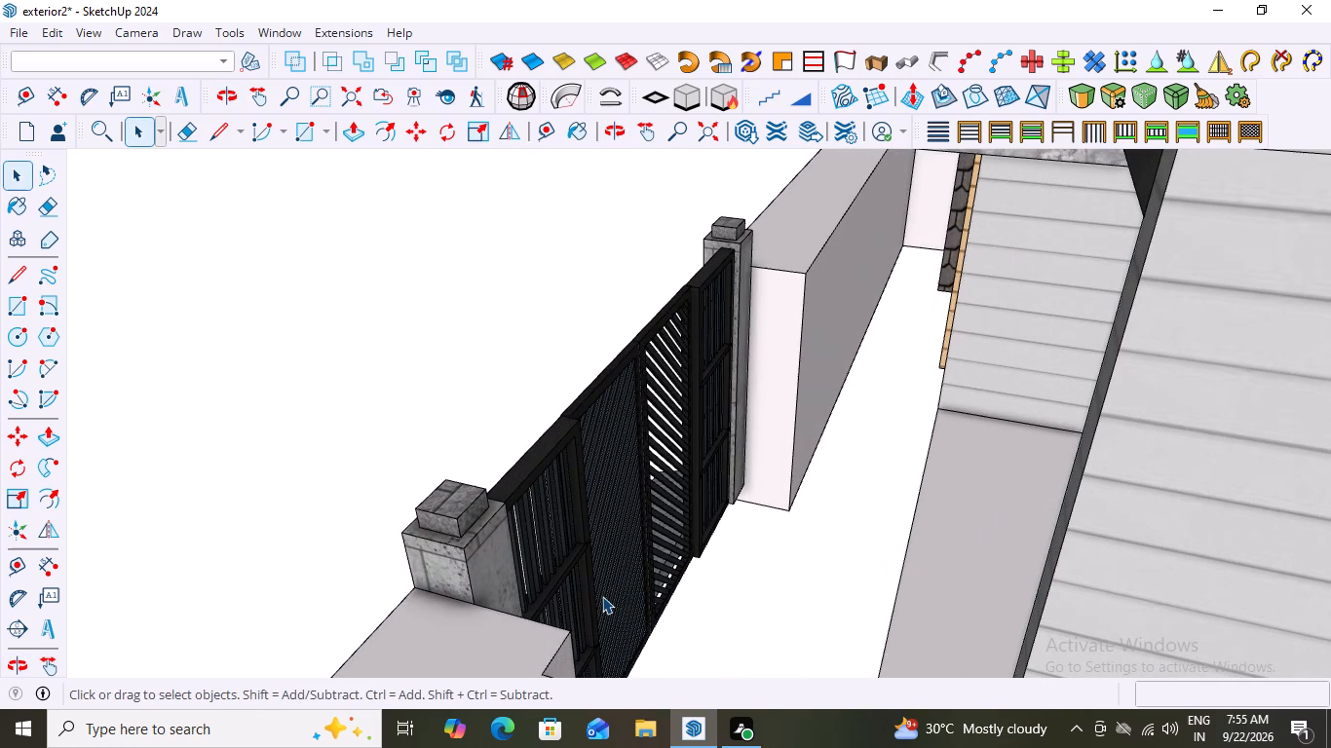
{"action": "left_click", "coordinate": [491, 542]}
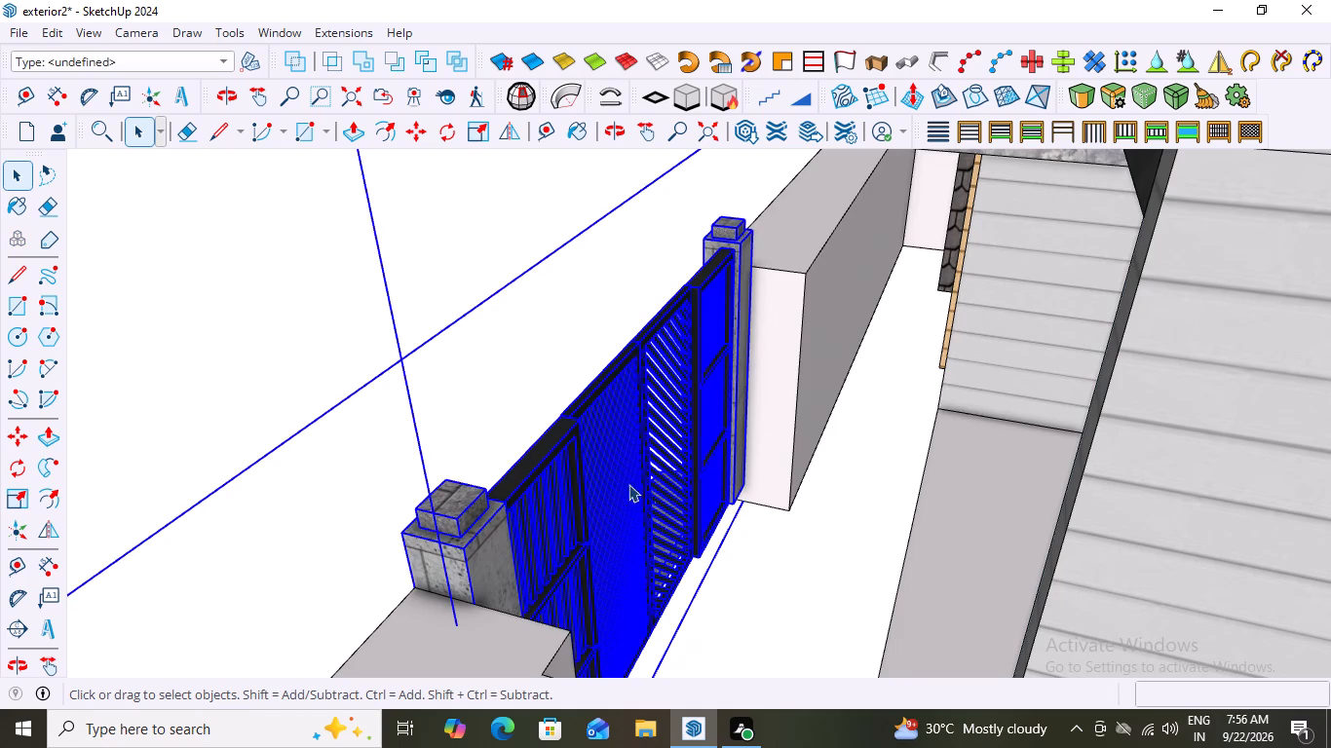
{"action": "triple_click", "coordinate": [543, 487]}
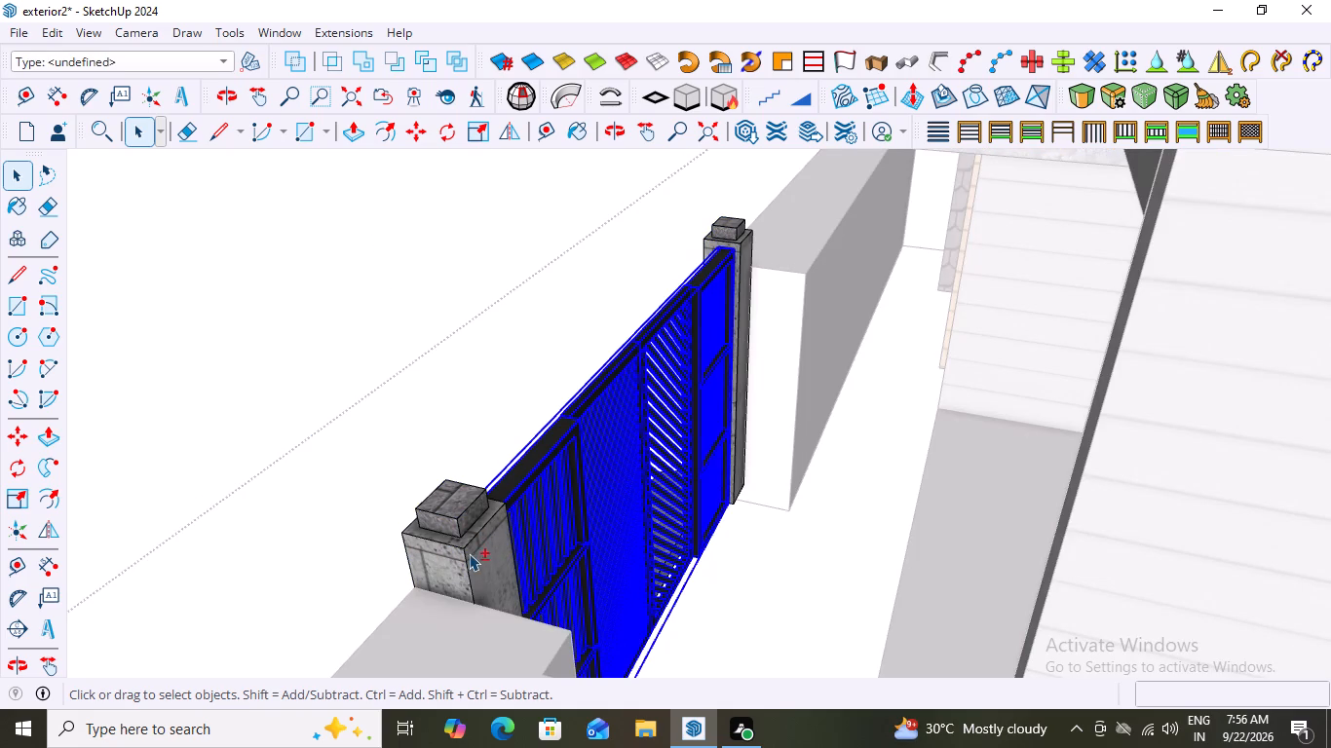
{"action": "left_click", "coordinate": [471, 561], "text": "shift"}
{"action": "left_click", "coordinate": [462, 511], "text": "shift"}
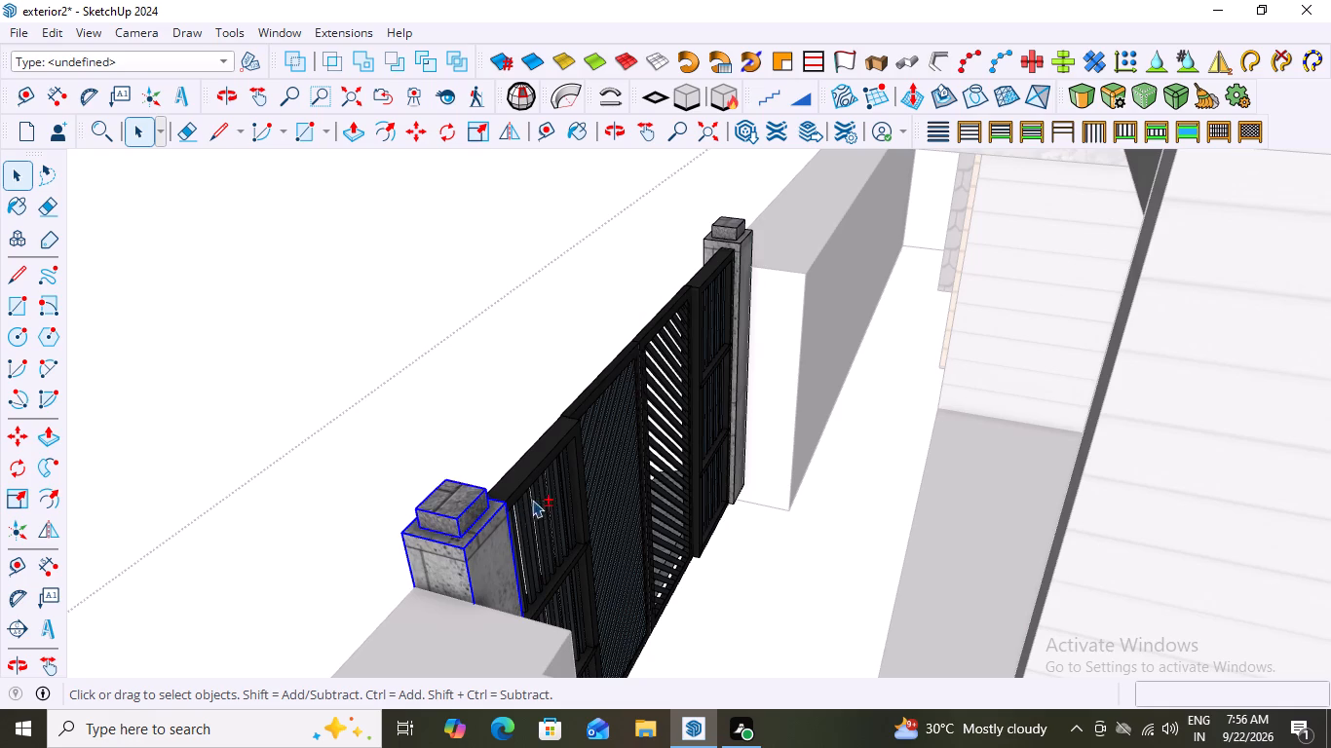
{"action": "left_click", "coordinate": [548, 494], "text": "shift"}
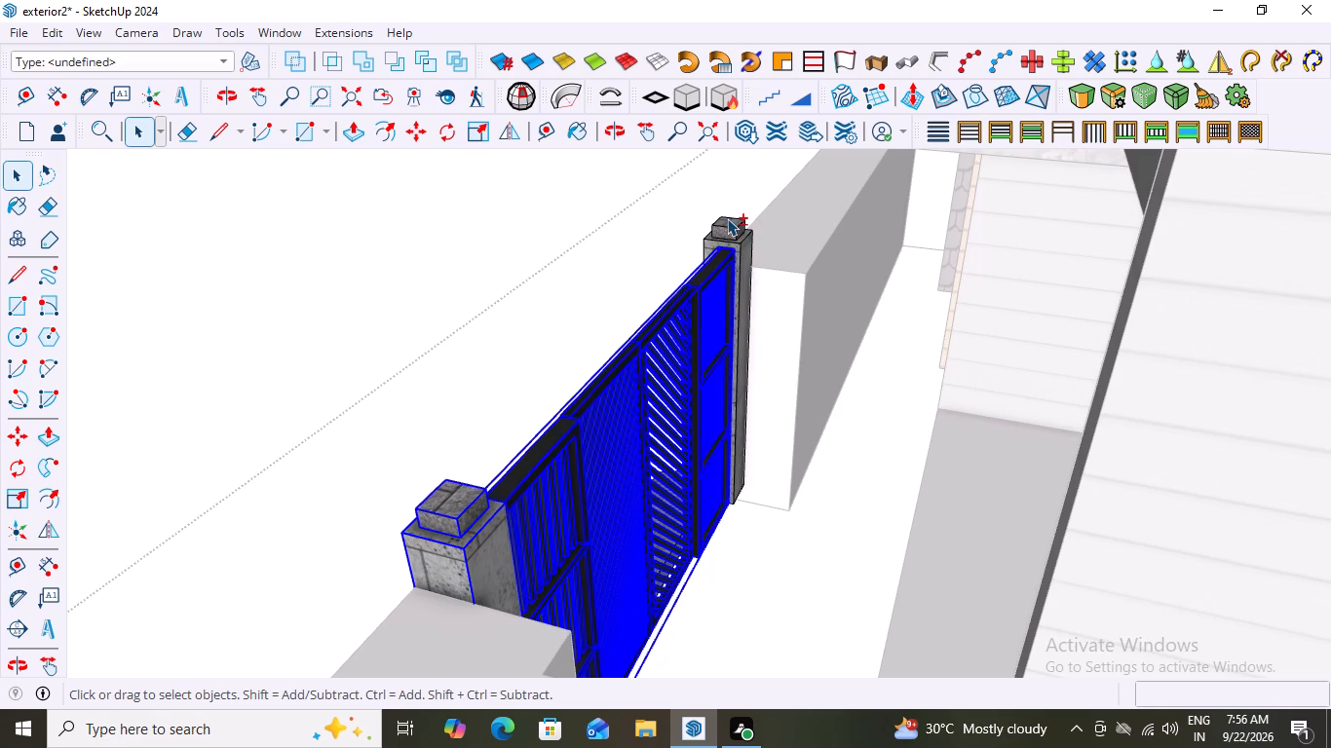
{"action": "left_click", "coordinate": [727, 218], "text": "shift"}
{"action": "left_click", "coordinate": [743, 276], "text": "shift"}
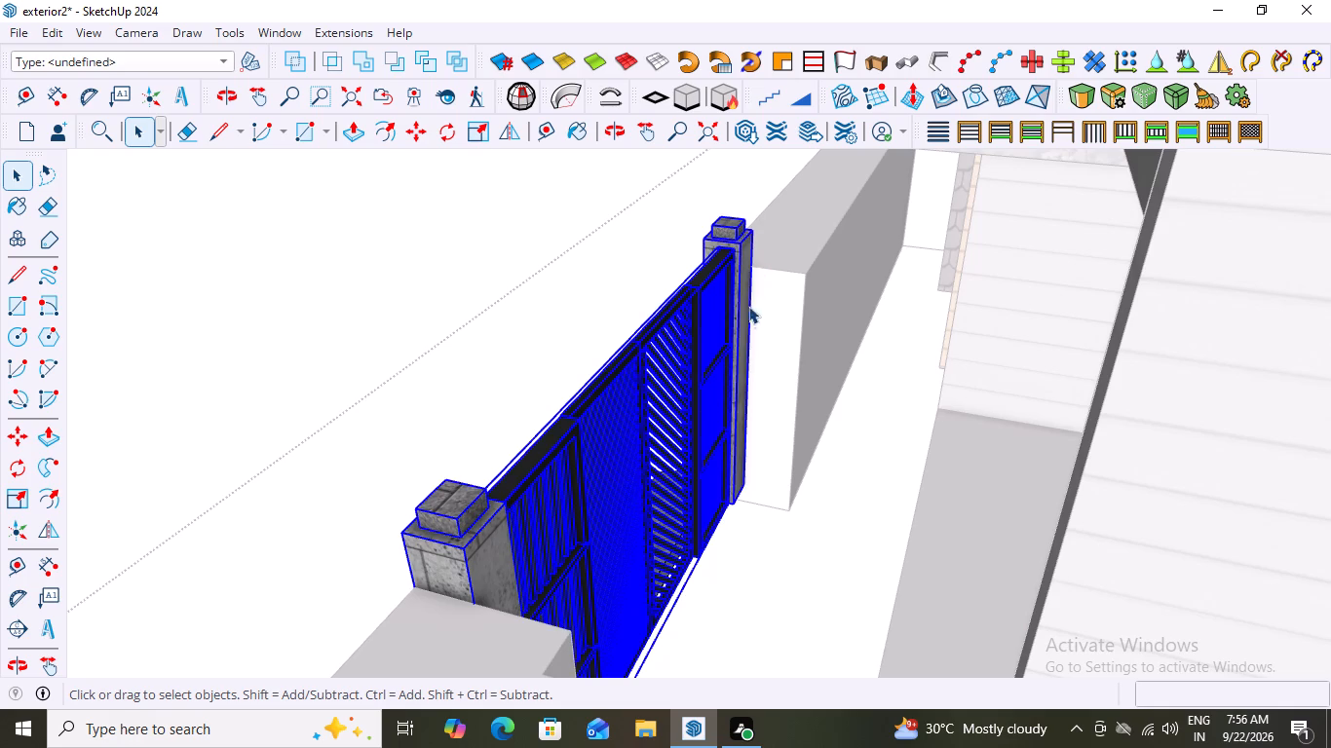
{"action": "scroll", "coordinate": [766, 345], "scroll_direction": "down", "scroll_amount": 6}
{"action": "scroll", "coordinate": [767, 454], "scroll_direction": "up", "scroll_amount": 12}
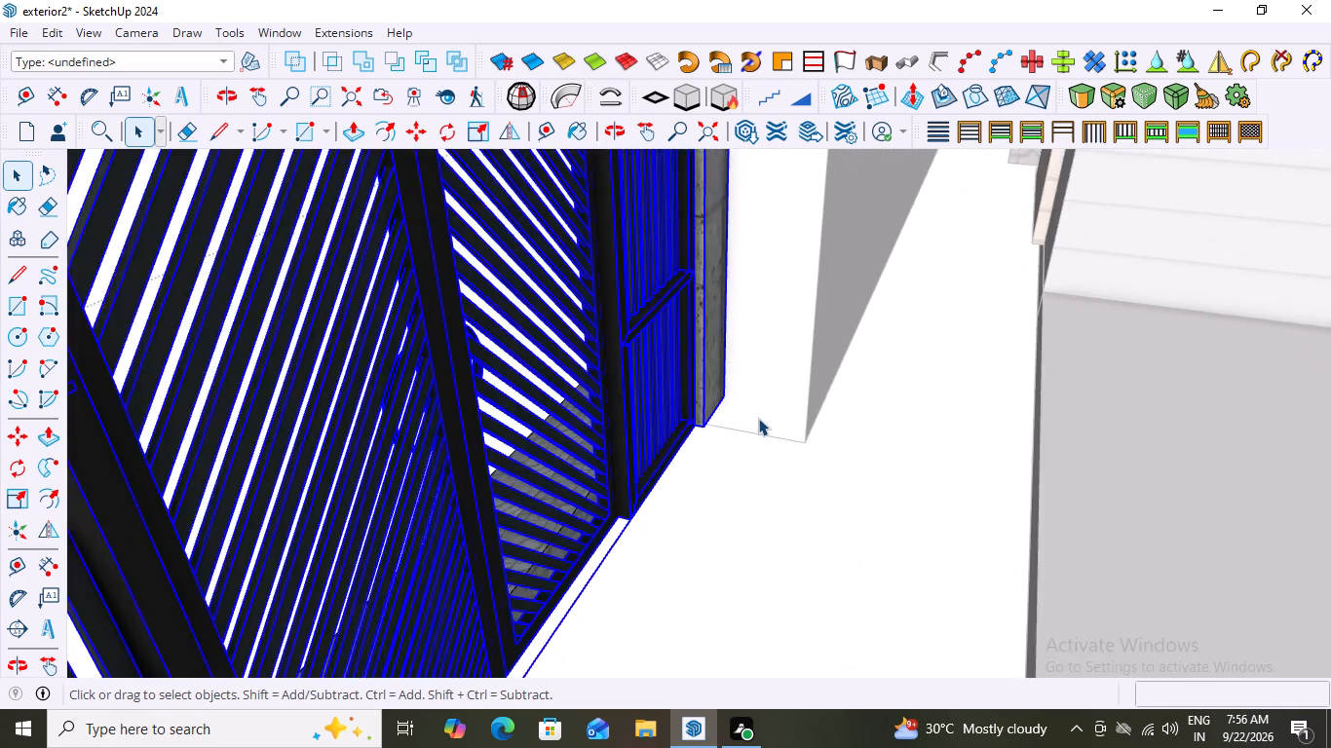
{"action": "scroll", "coordinate": [758, 418], "scroll_direction": "up", "scroll_amount": 3}
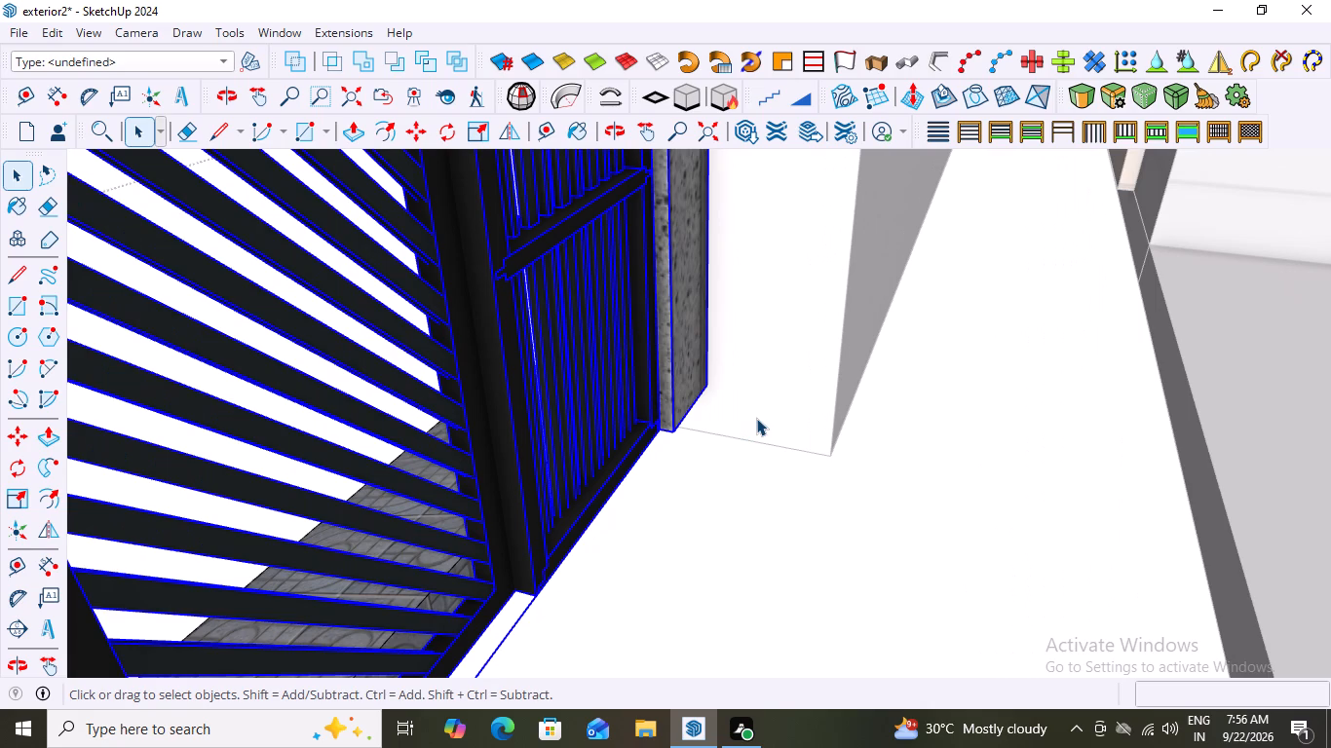
{"action": "key", "text": "m"}
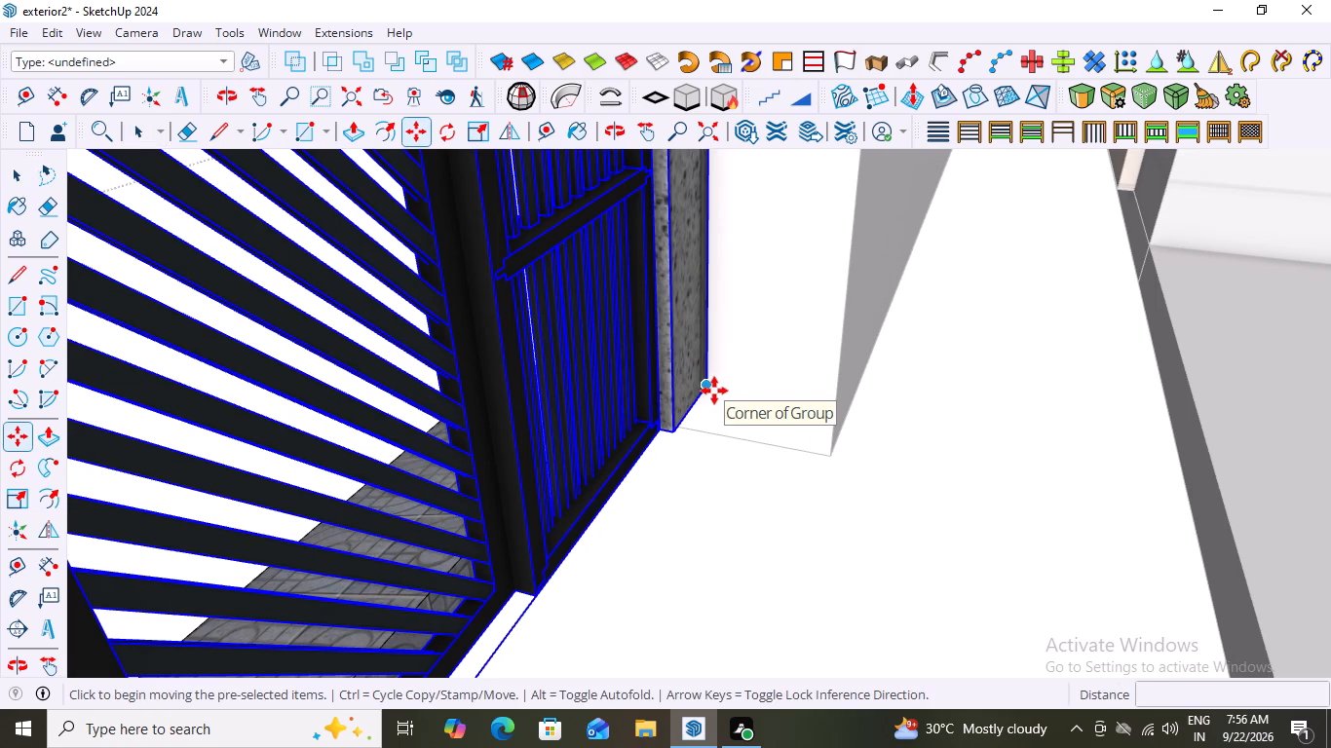
{"action": "left_click", "coordinate": [714, 391]}
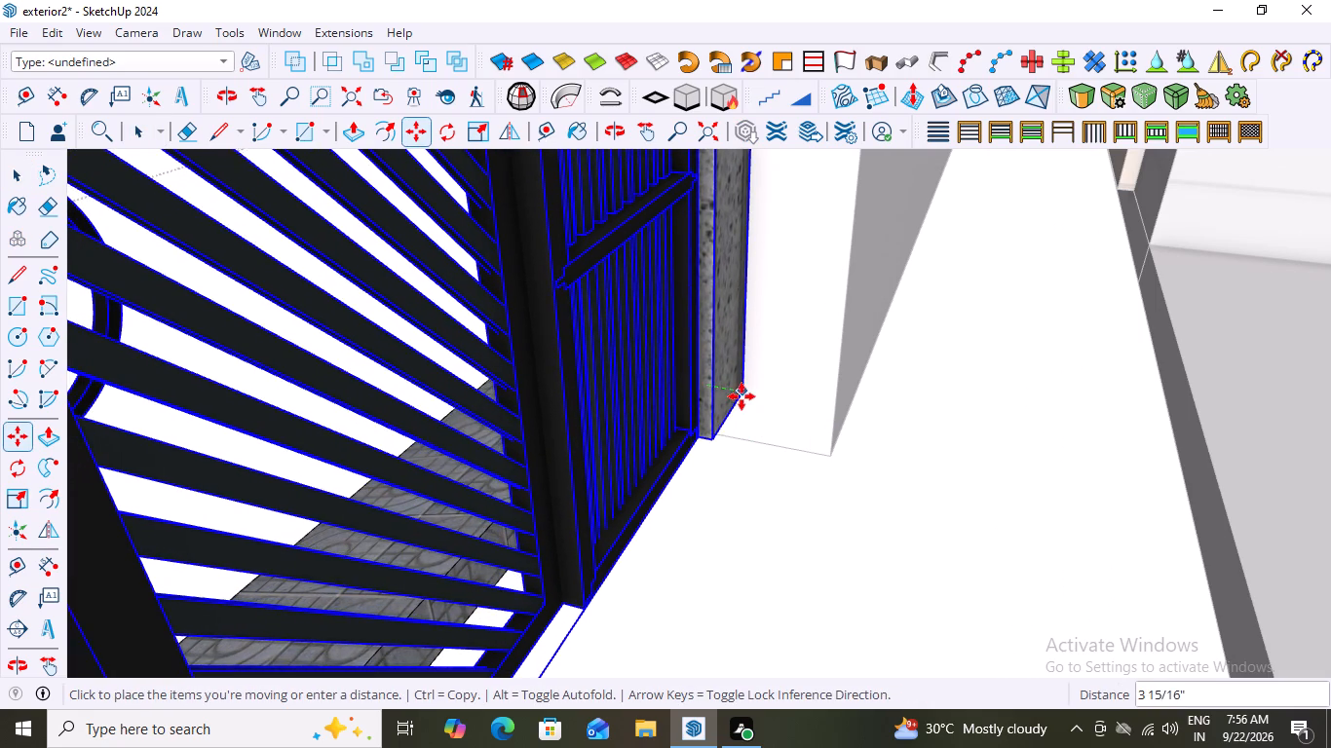
{"action": "left_click", "coordinate": [744, 398]}
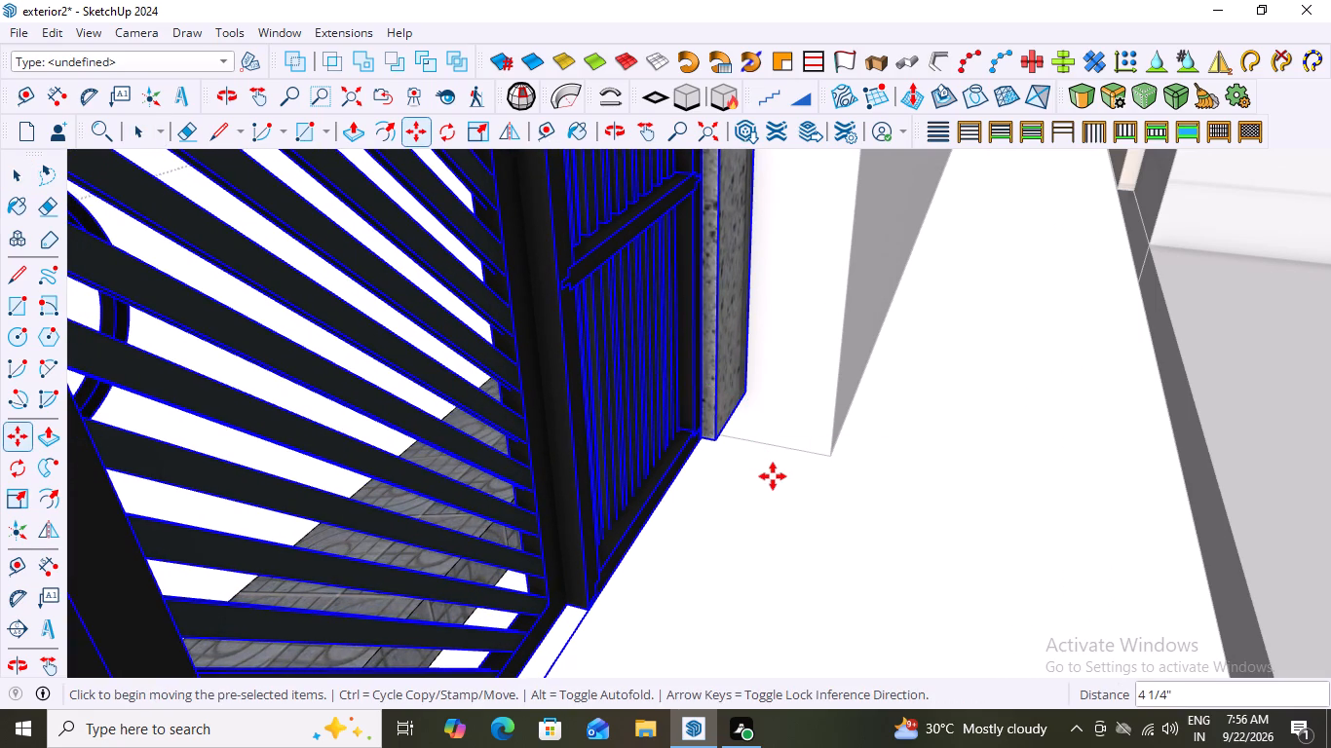
{"action": "key", "text": "Escape"}
{"action": "scroll", "coordinate": [773, 476], "scroll_direction": "down", "scroll_amount": 20}
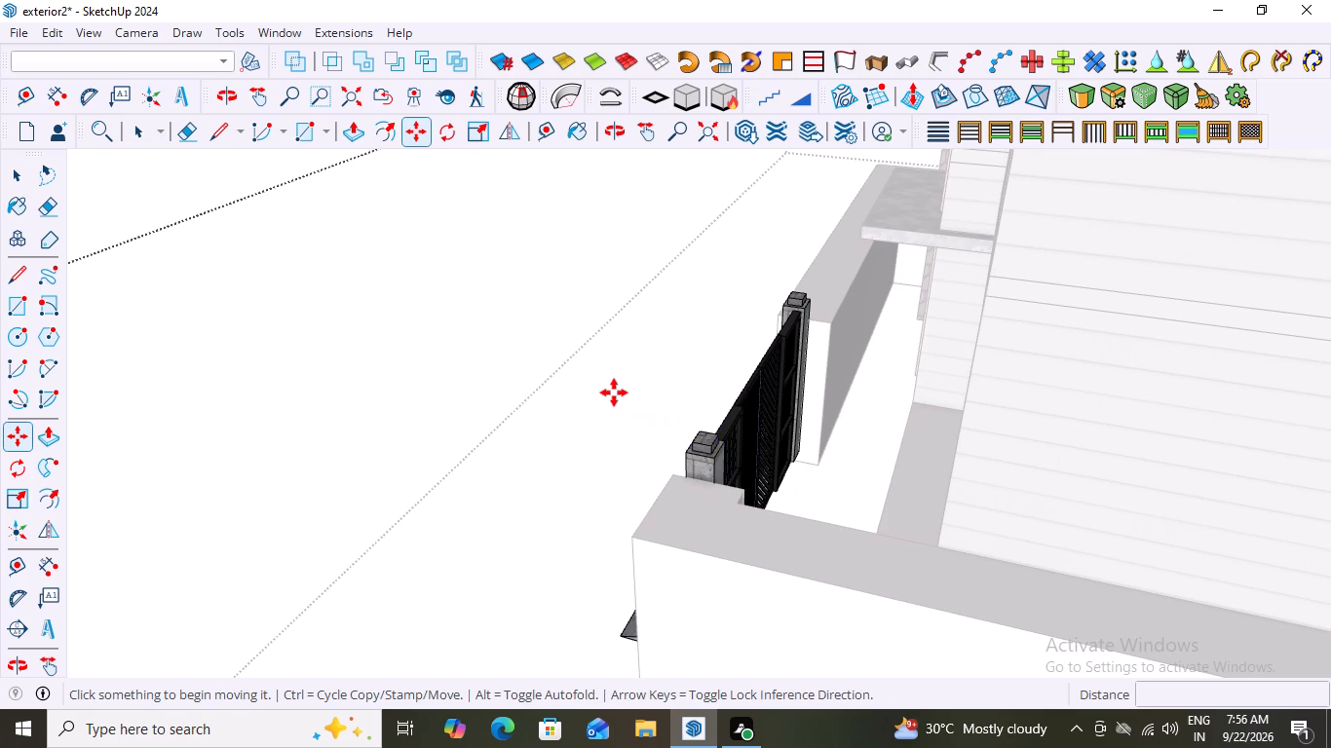
{"action": "left_click", "coordinate": [614, 393]}
{"action": "key", "text": "space"}
{"action": "key", "text": "space"}
Check the gate and pillars against the wall ends and ramp from several angles, try one undo, and exit the gate group.
{"action": "middle_click_drag", "start_coordinate": [547, 416], "coordinate": [793, 525]}
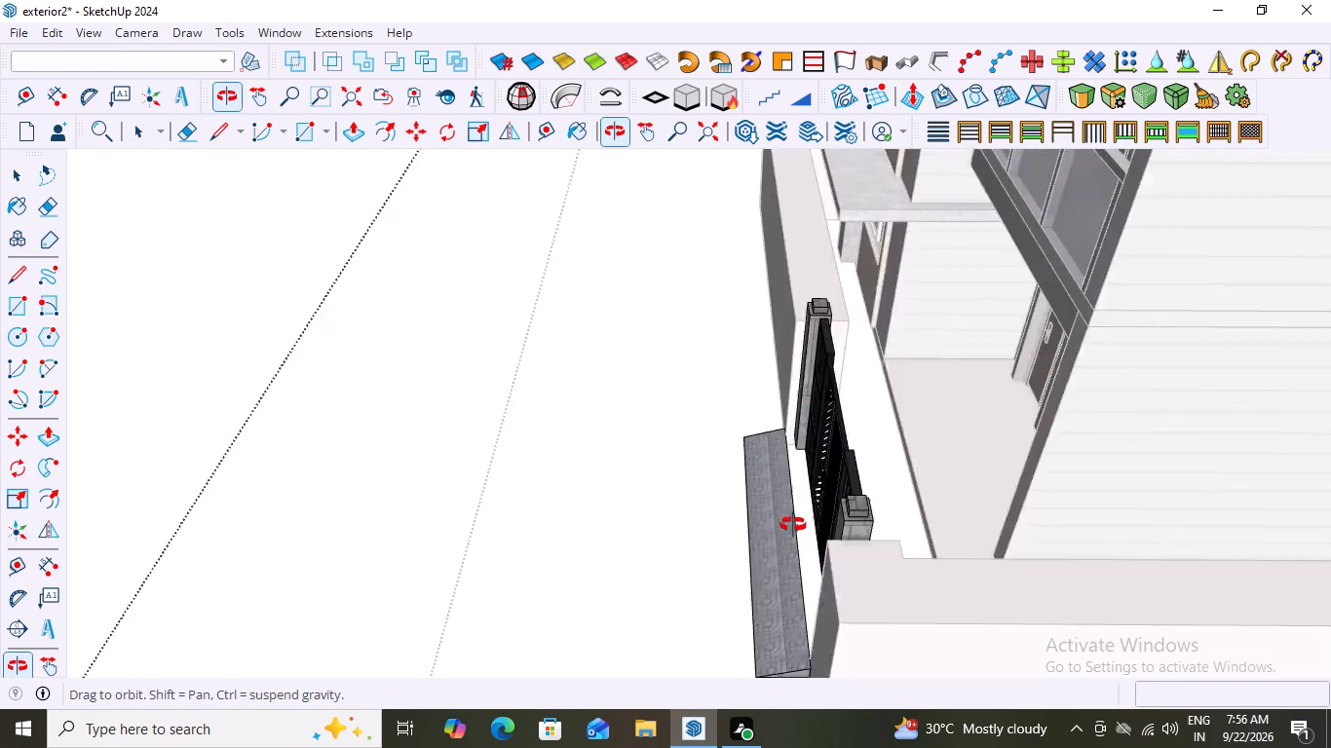
{"action": "middle_click_drag", "start_coordinate": [793, 525], "coordinate": [1153, 558]}
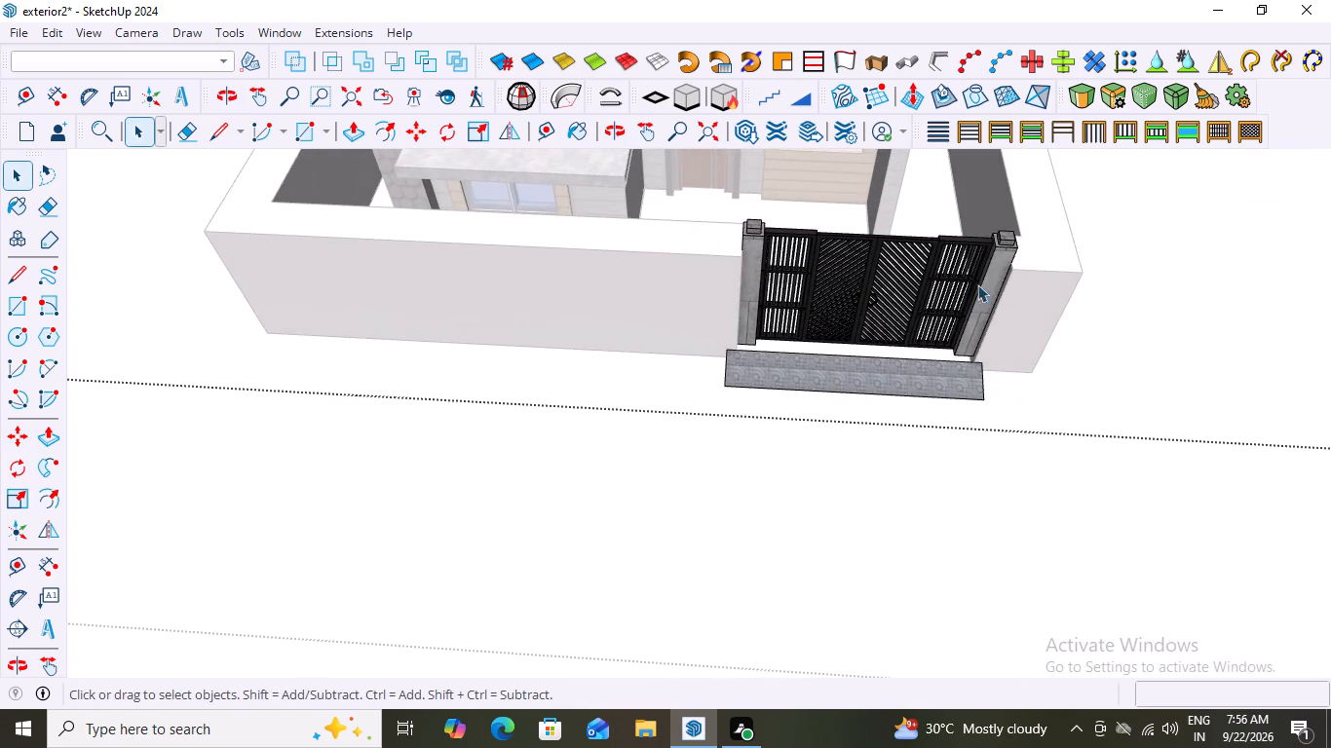
{"action": "scroll", "coordinate": [976, 284], "scroll_direction": "up", "scroll_amount": 14}
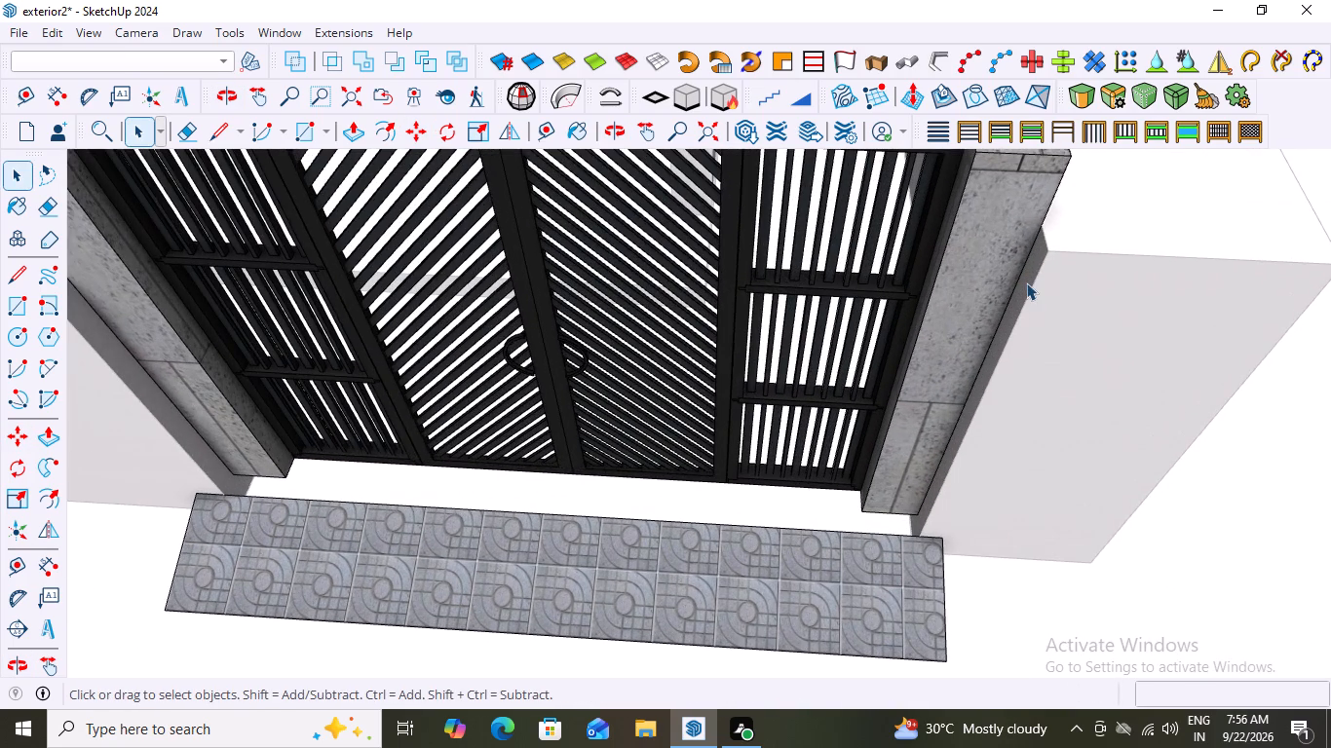
{"action": "scroll", "coordinate": [1026, 282], "scroll_direction": "down", "scroll_amount": 7}
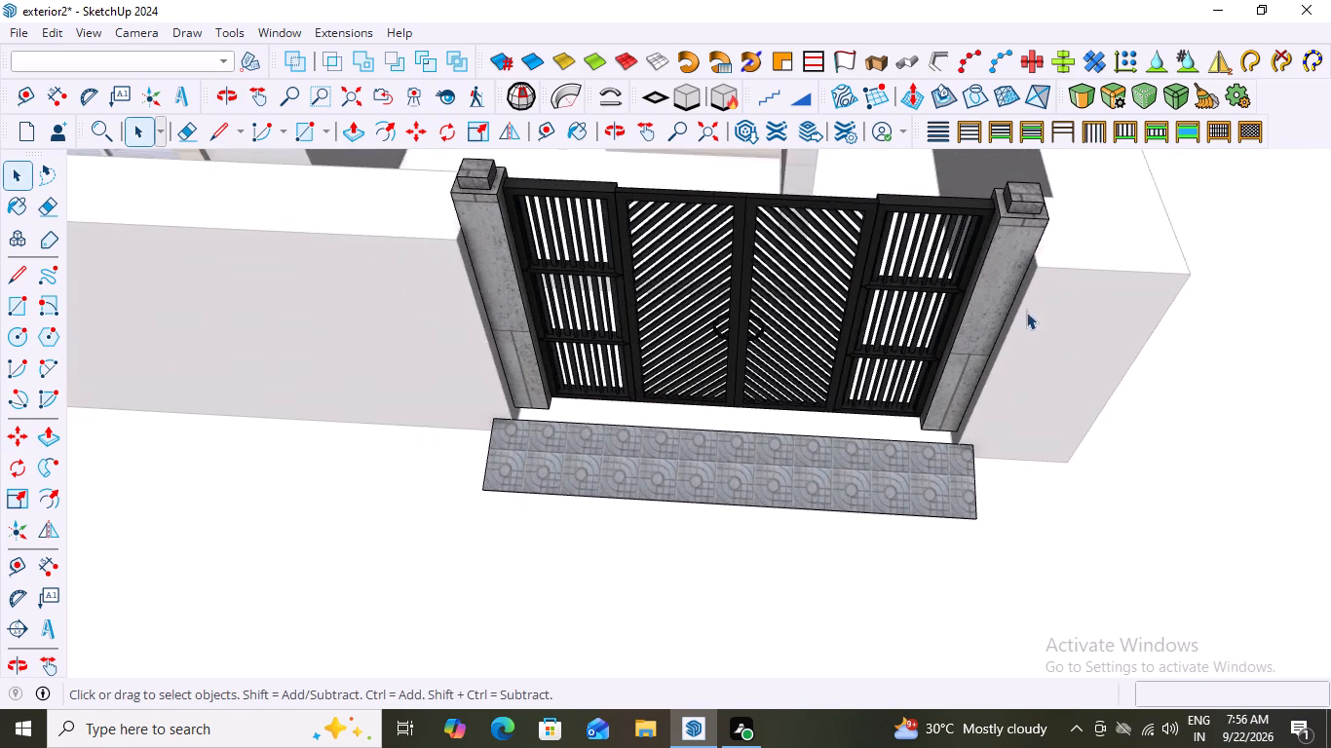
{"action": "scroll", "coordinate": [1023, 328], "scroll_direction": "down", "scroll_amount": 2}
{"action": "middle_click_drag", "start_coordinate": [970, 424], "coordinate": [972, 272]}
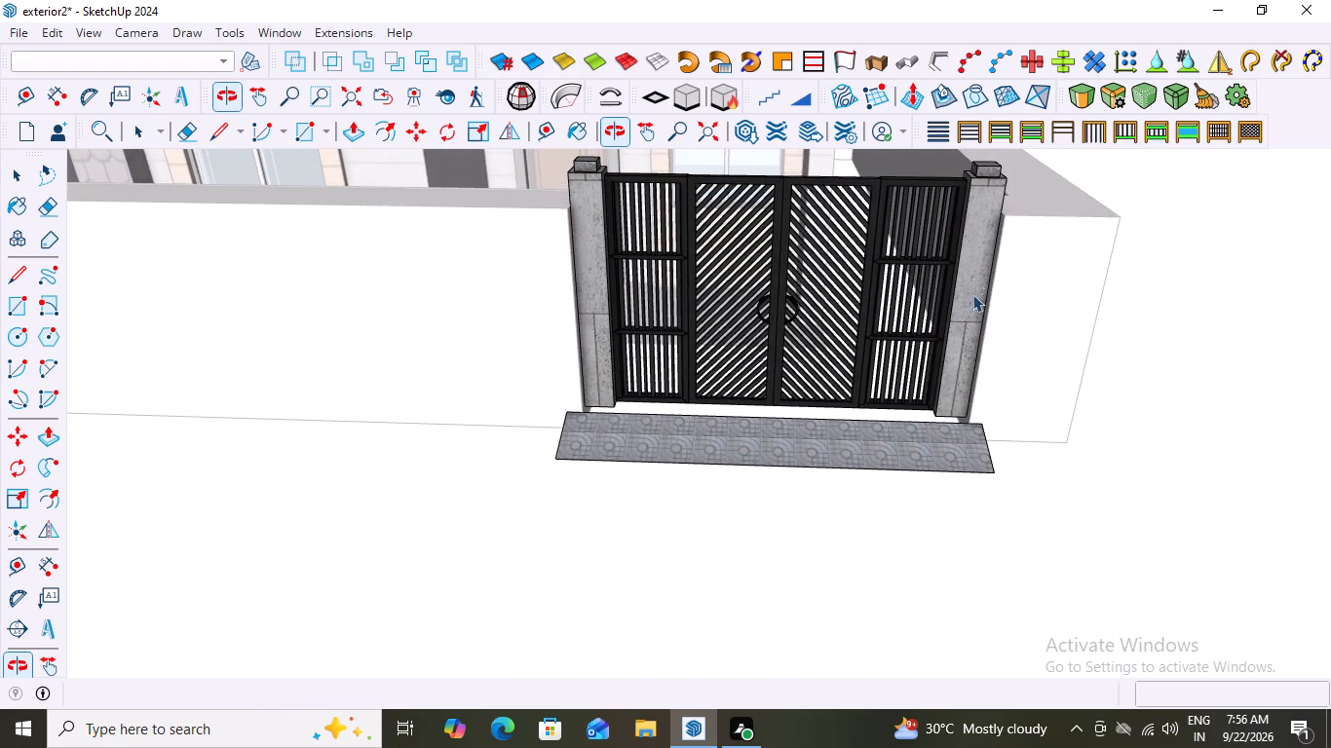
{"action": "key", "text": "ctrl+z"}
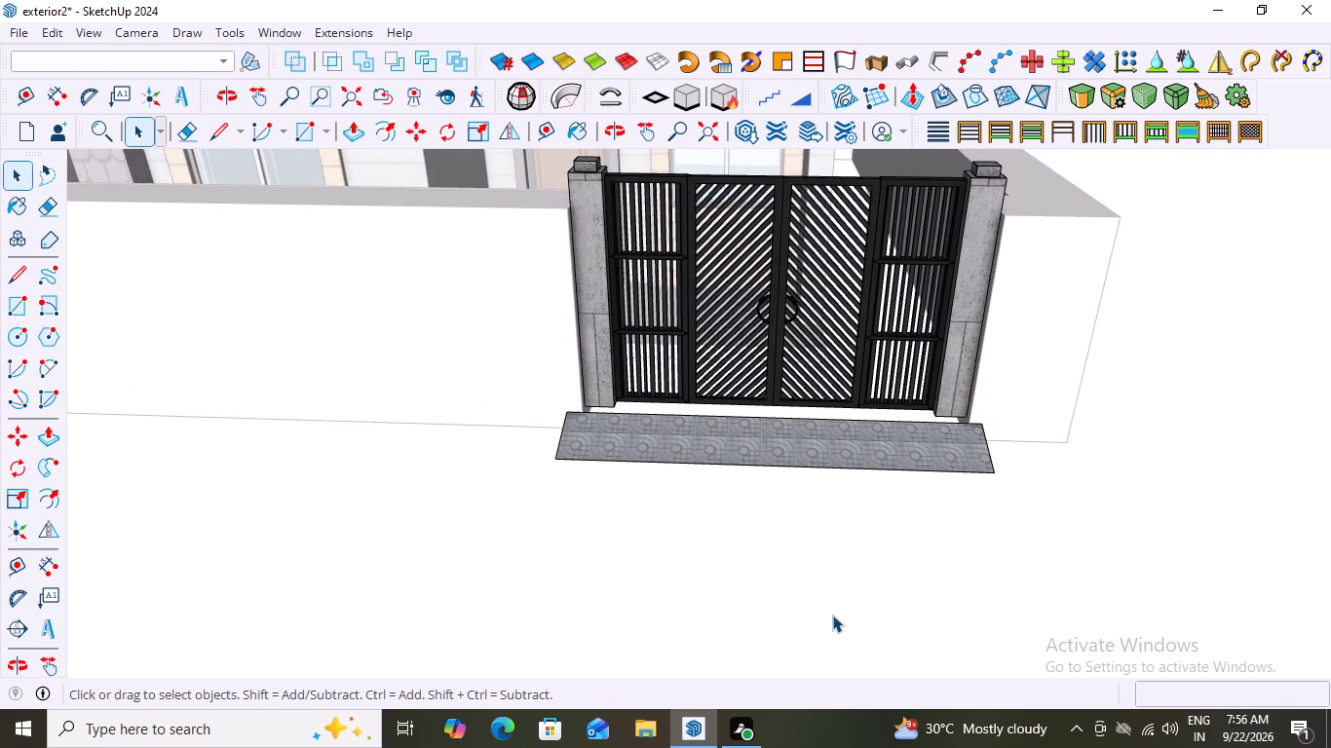
{"action": "middle_click_drag", "start_coordinate": [894, 546], "coordinate": [583, 611]}
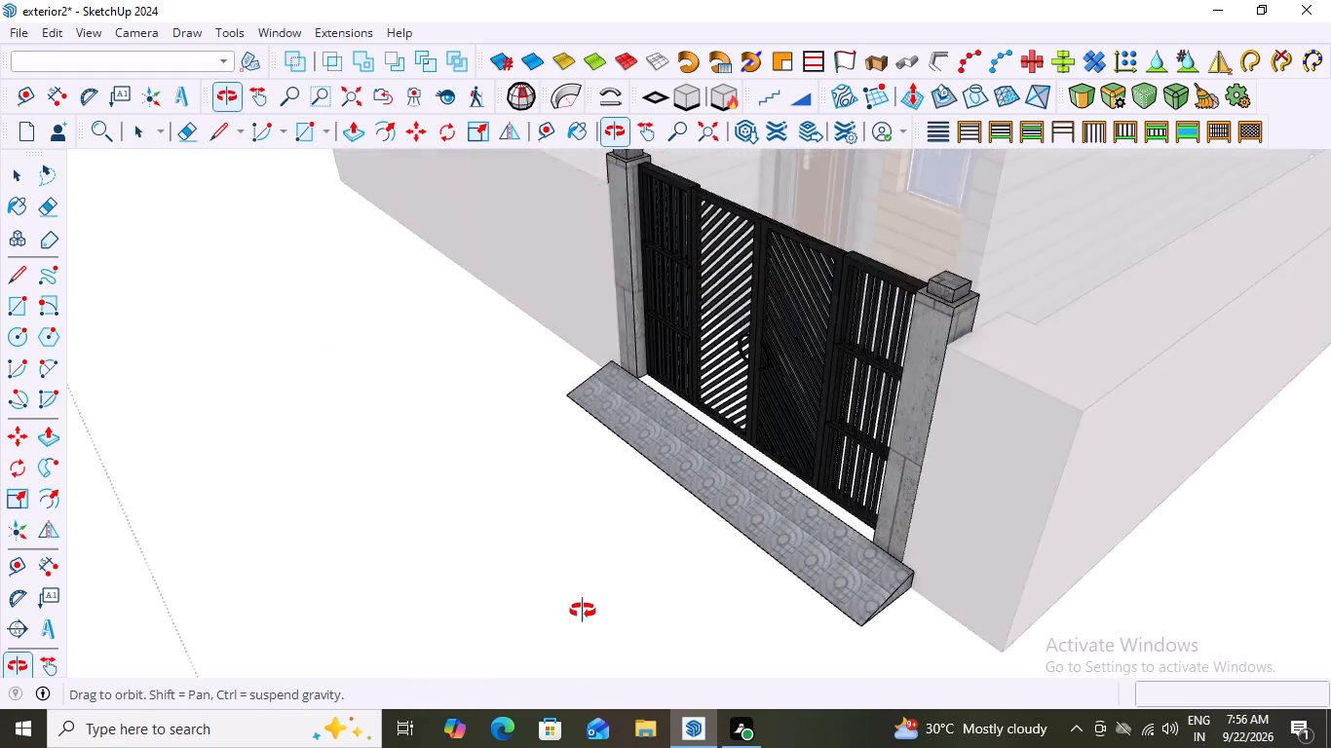
{"action": "middle_click_drag", "start_coordinate": [583, 611], "coordinate": [949, 545]}
{"action": "scroll", "coordinate": [949, 545], "scroll_direction": "down", "scroll_amount": 9}
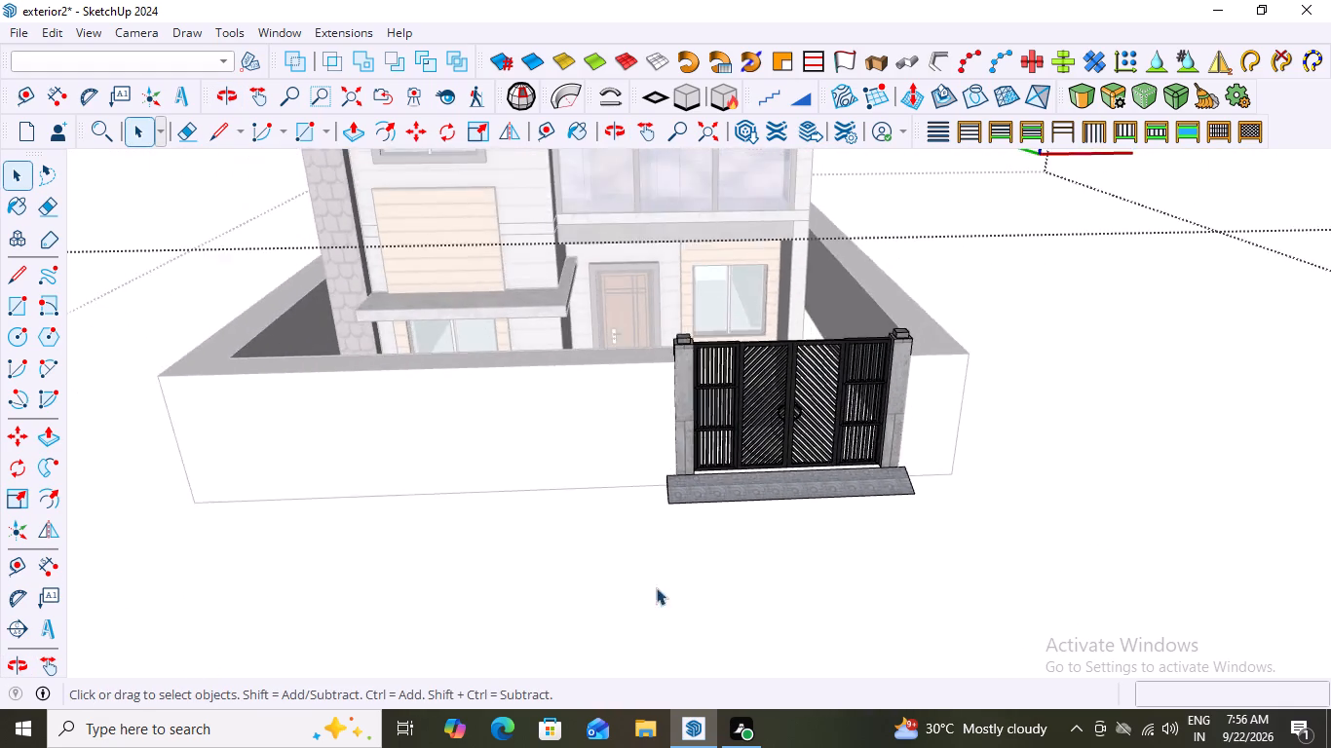
{"action": "scroll", "coordinate": [622, 598], "scroll_direction": "down", "scroll_amount": 6}
{"action": "double_click", "coordinate": [1065, 425]}
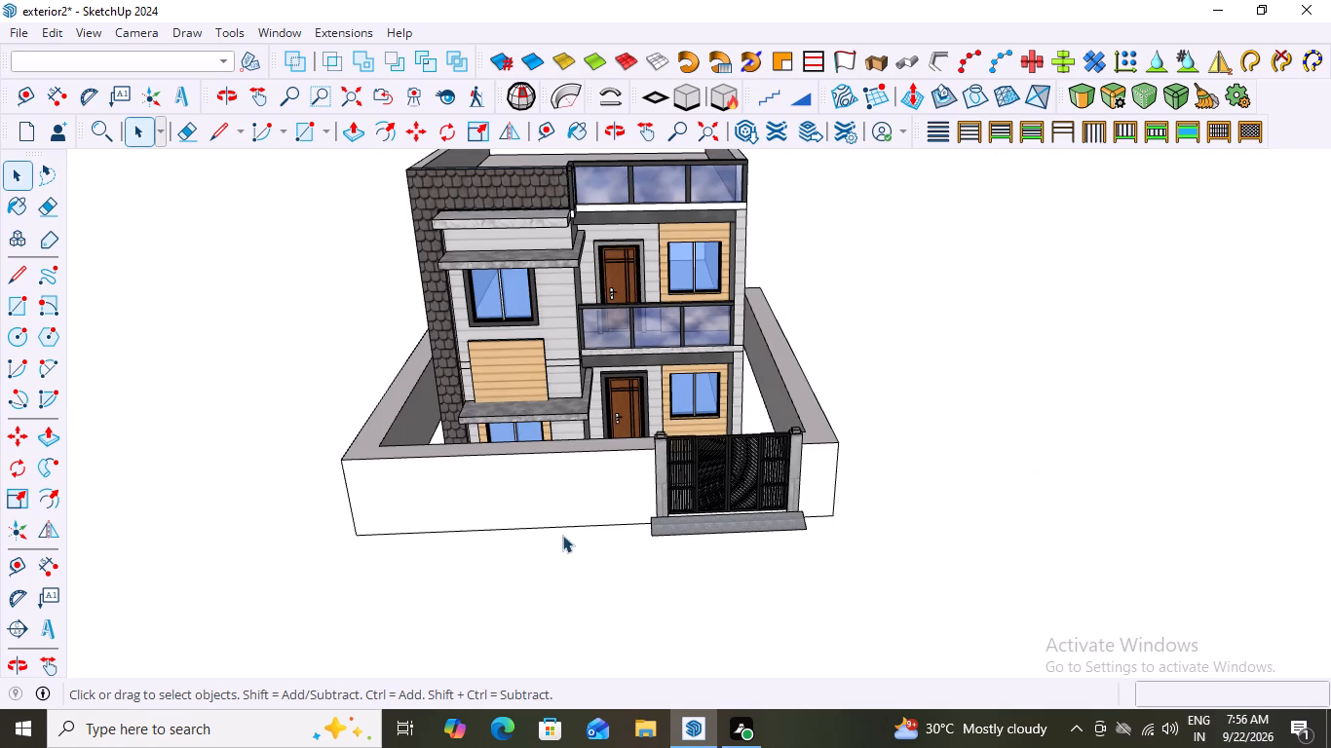
Examine the separate grass planter beside the compound, and the whole house with its wall and gate from the front.
{"action": "scroll", "coordinate": [709, 416], "scroll_direction": "down", "scroll_amount": 7}
{"action": "scroll", "coordinate": [468, 471], "scroll_direction": "up", "scroll_amount": 1}
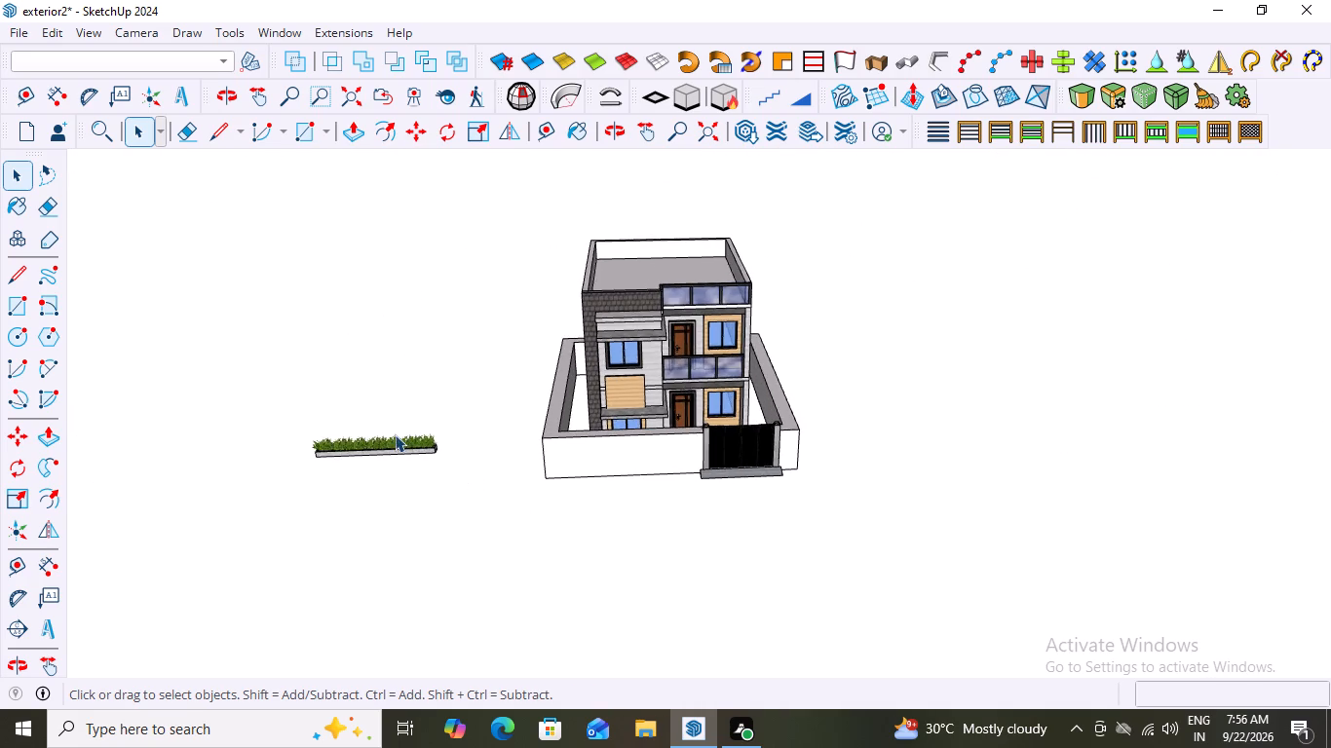
{"action": "scroll", "coordinate": [395, 434], "scroll_direction": "up", "scroll_amount": 16}
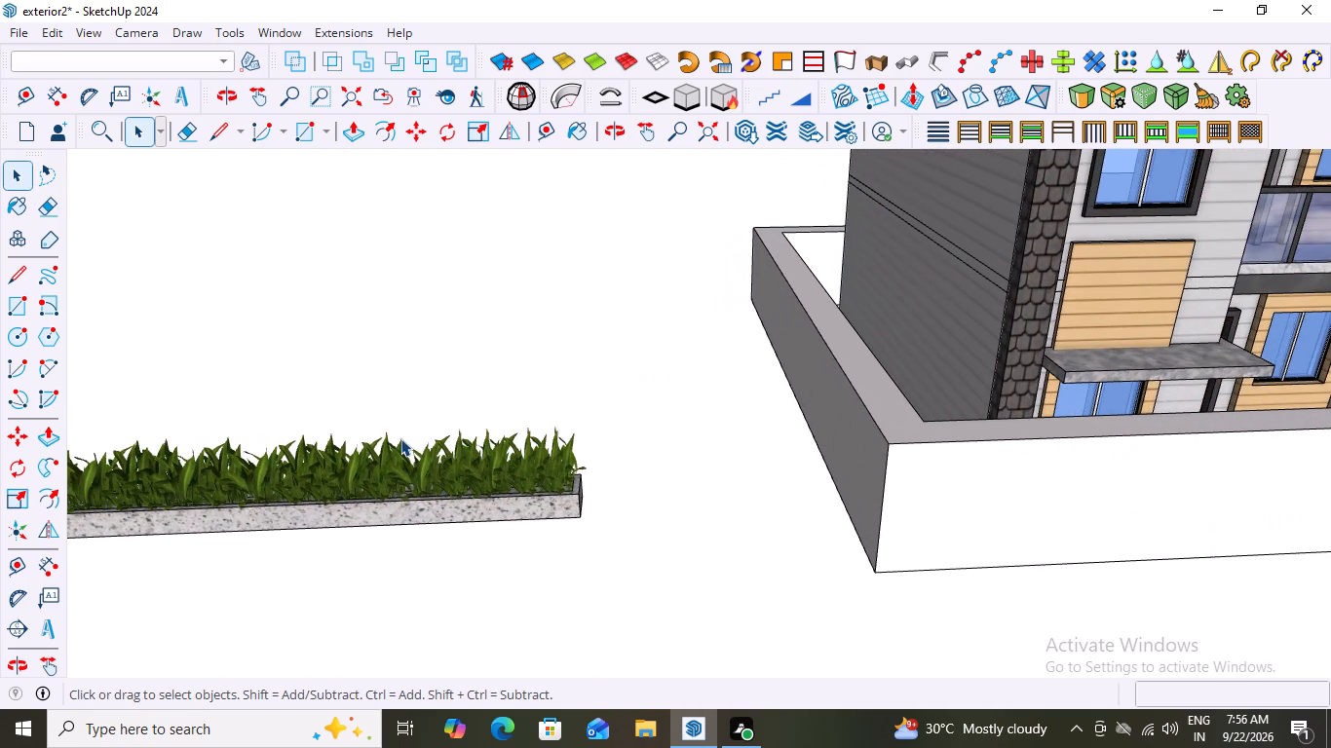
{"action": "scroll", "coordinate": [400, 438], "scroll_direction": "down", "scroll_amount": 7}
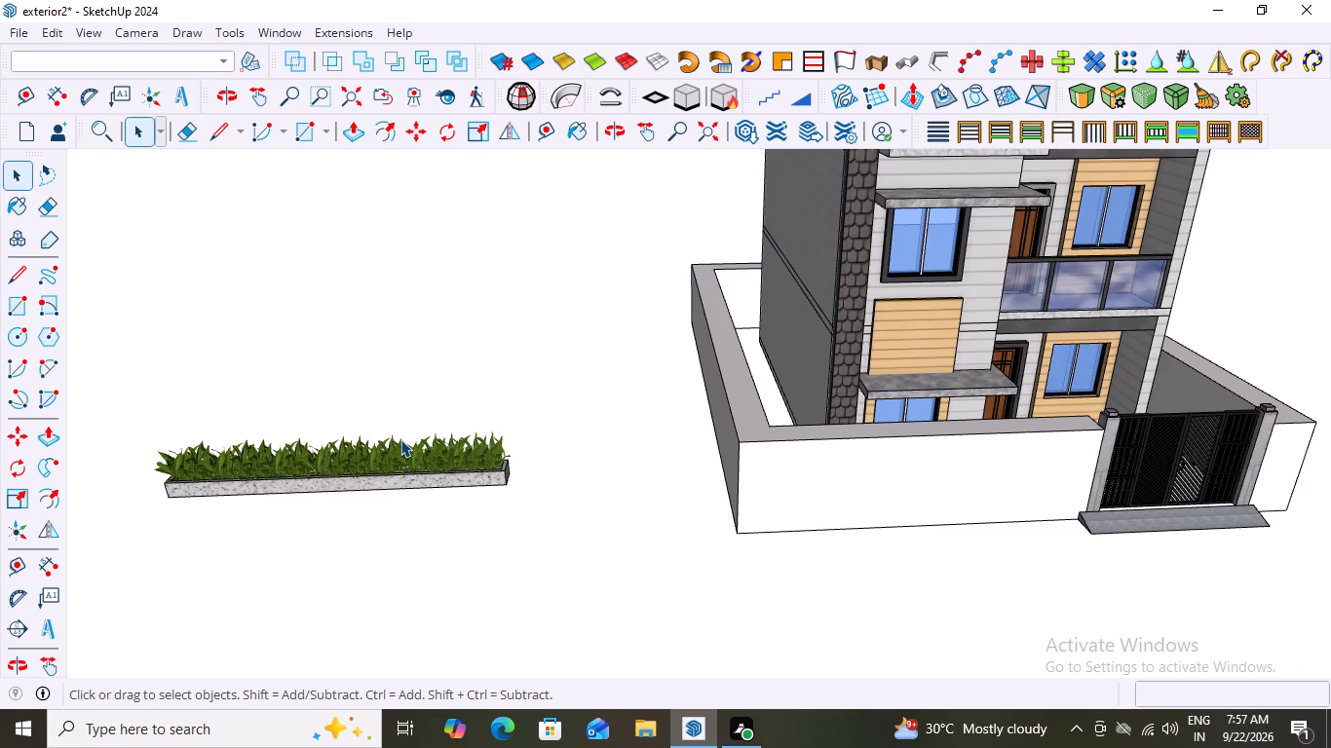
{"action": "scroll", "coordinate": [589, 638], "scroll_direction": "down", "scroll_amount": 6}
{"action": "scroll", "coordinate": [654, 581], "scroll_direction": "down", "scroll_amount": 2}
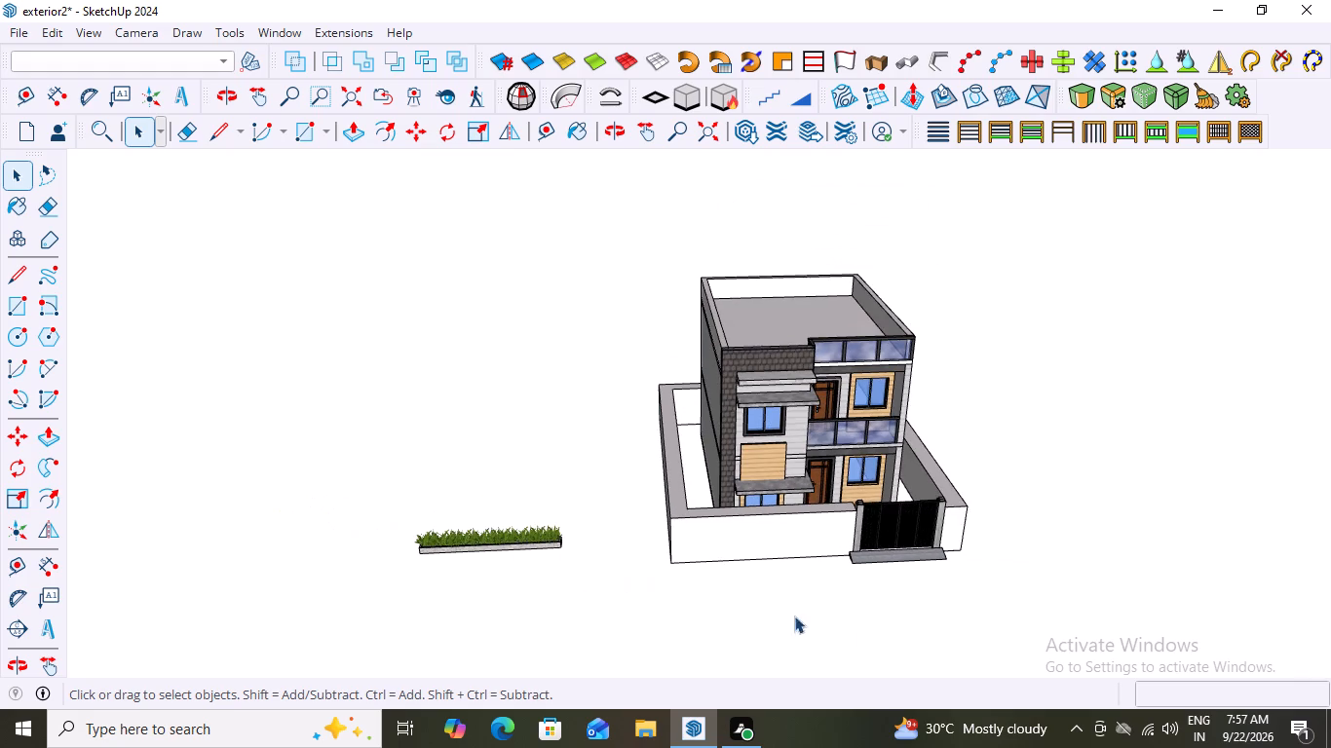
{"action": "middle_click_drag", "start_coordinate": [959, 609], "coordinate": [946, 475]}
{"action": "scroll", "coordinate": [946, 475], "scroll_direction": "up", "scroll_amount": 1}
{"action": "scroll", "coordinate": [848, 555], "scroll_direction": "up", "scroll_amount": 2}
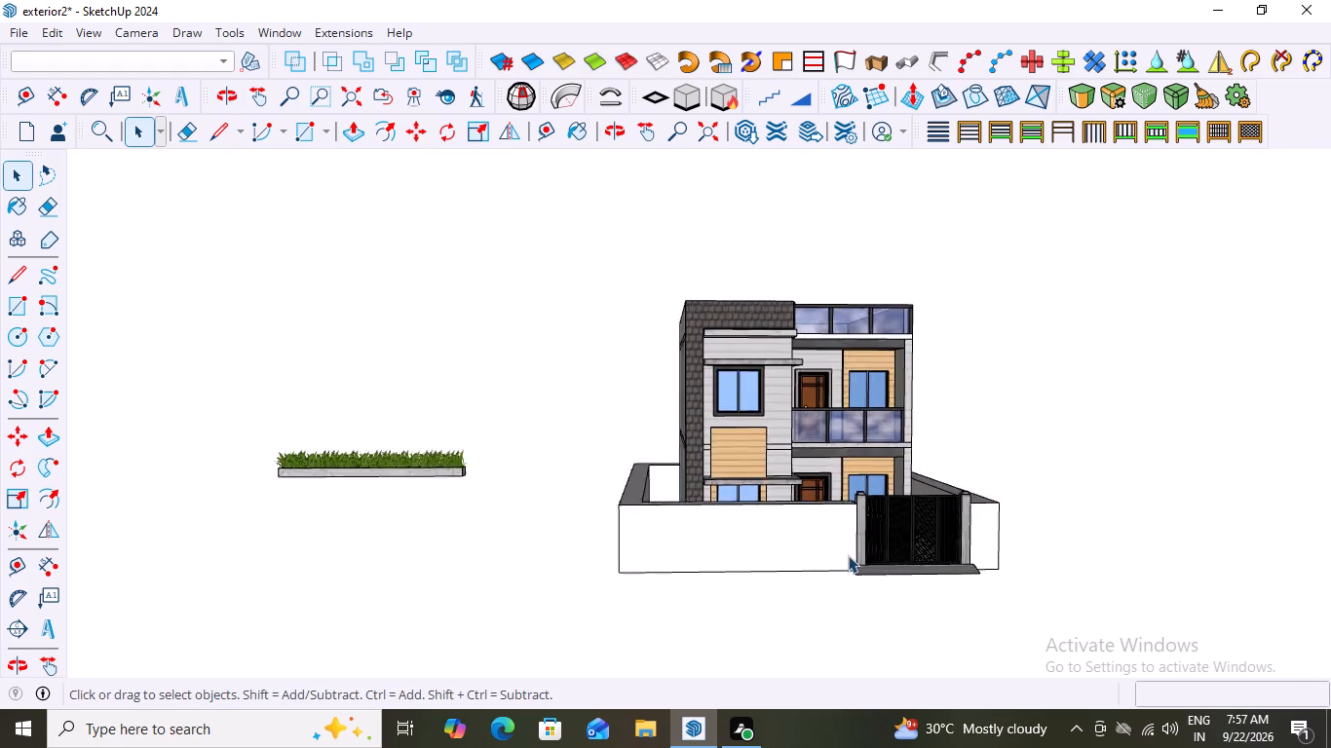
Open the compound wall group and place a horizontal guide 1' below the top edge of the front wall's outer face.
{"action": "scroll", "coordinate": [848, 555], "scroll_direction": "up", "scroll_amount": 3}
{"action": "middle_click_drag", "start_coordinate": [829, 556], "coordinate": [866, 579]}
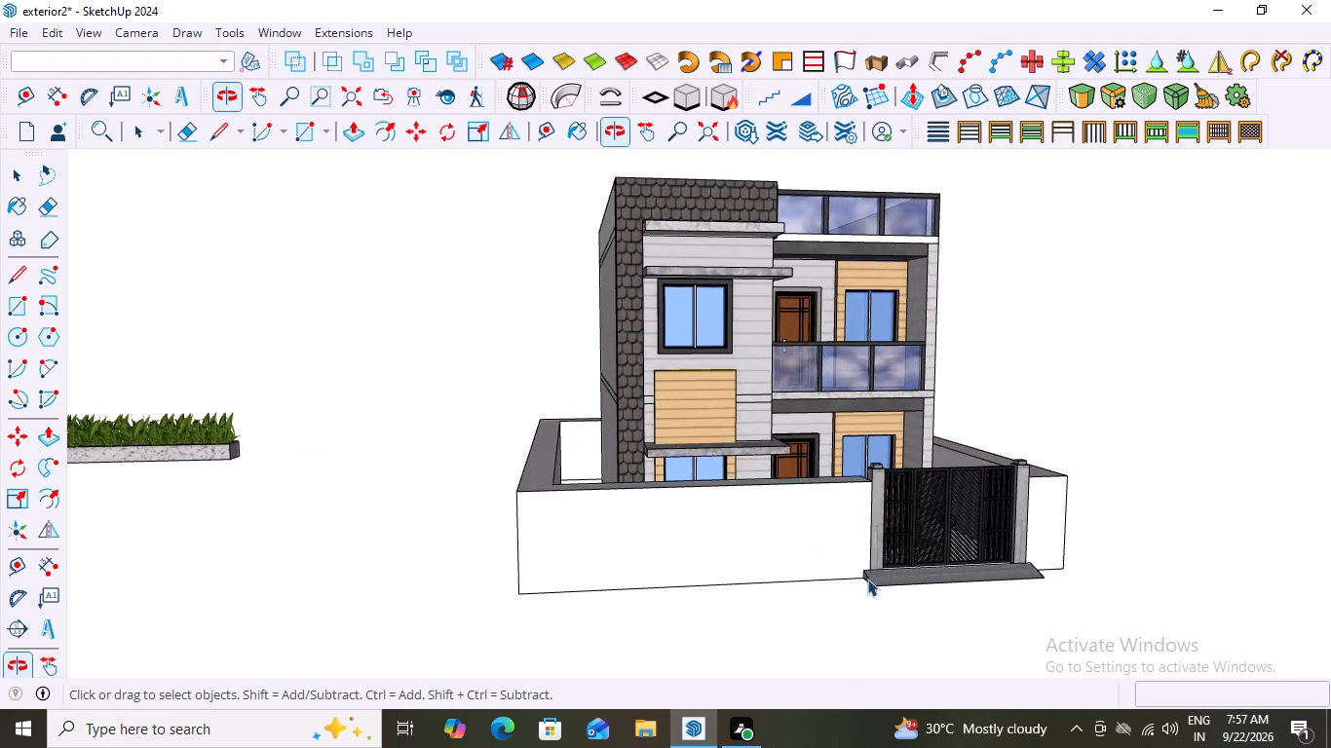
{"action": "scroll", "coordinate": [749, 548], "scroll_direction": "up", "scroll_amount": 3}
{"action": "left_click", "coordinate": [687, 521]}
{"action": "double_click", "coordinate": [687, 521]}
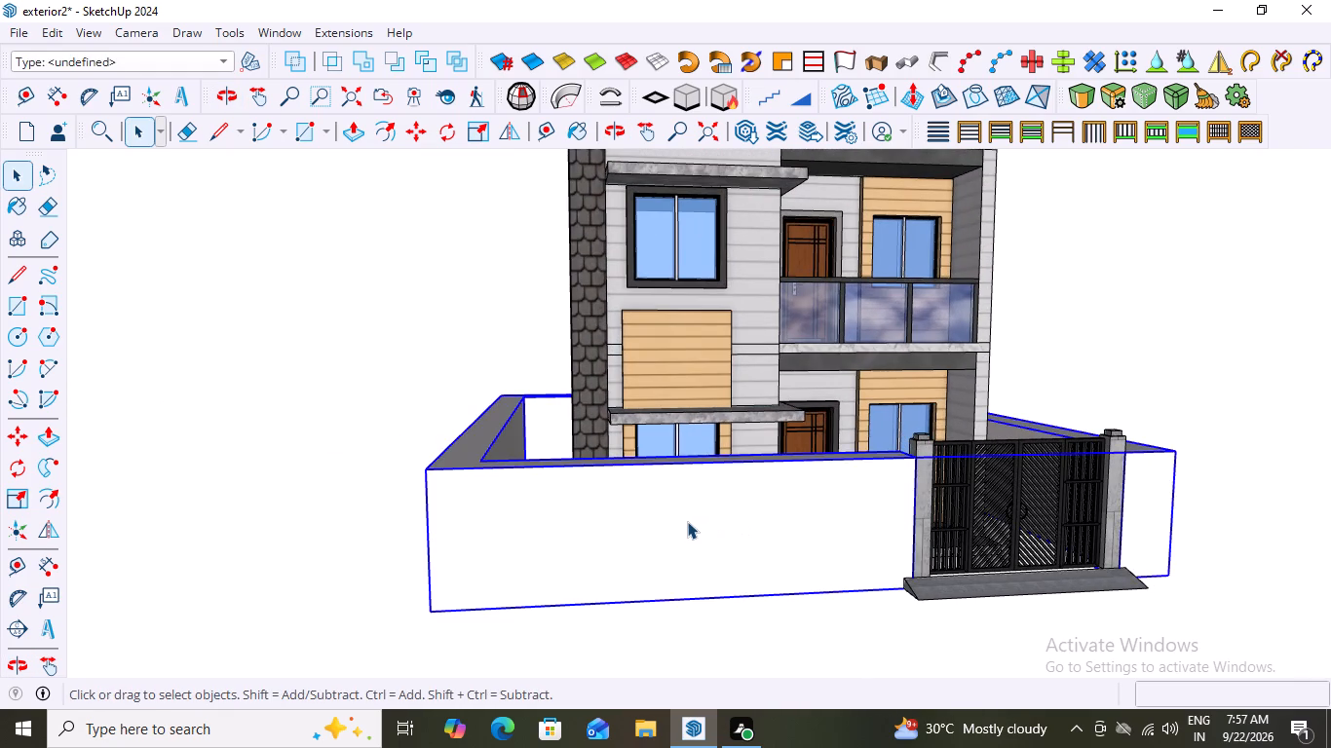
{"action": "left_click", "coordinate": [681, 530]}
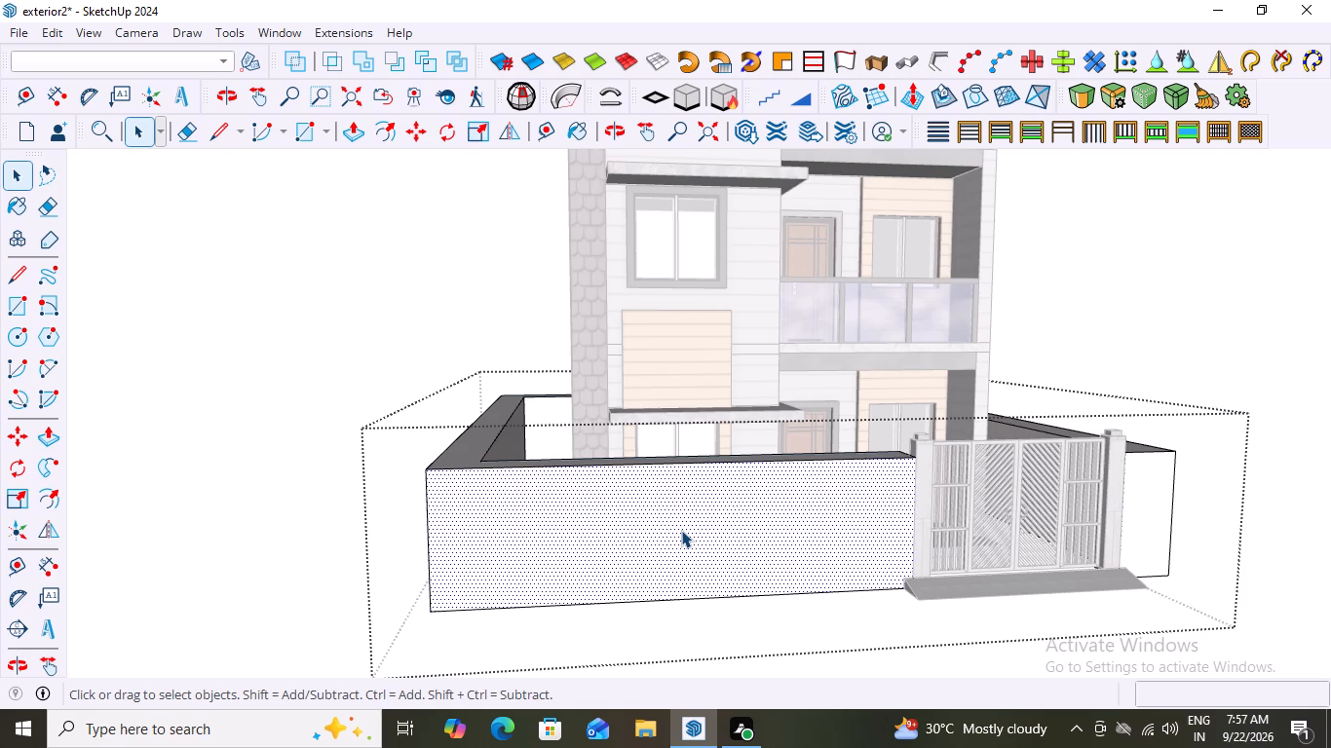
{"action": "left_click", "coordinate": [681, 530]}
{"action": "key", "text": "t"}
{"action": "left_click", "coordinate": [729, 461]}
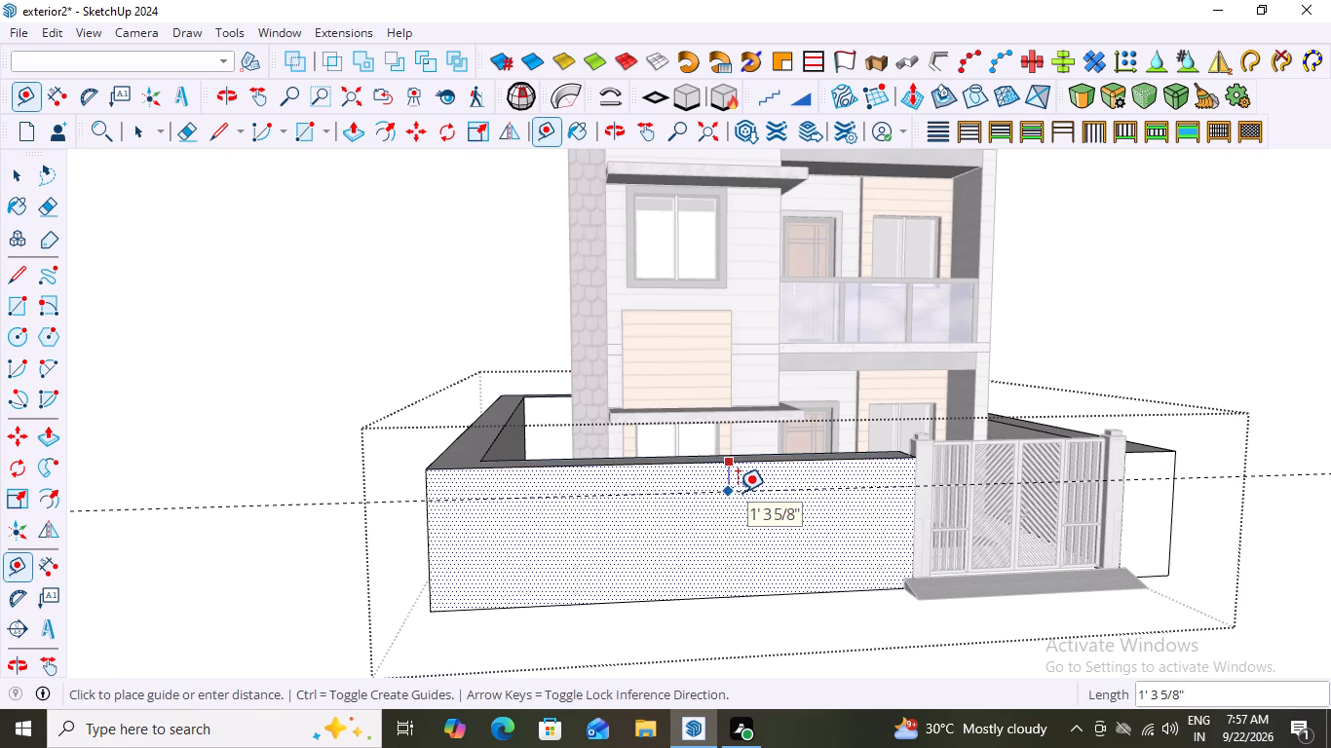
{"action": "type", "text": "1'"}
{"action": "key", "text": "Return"}
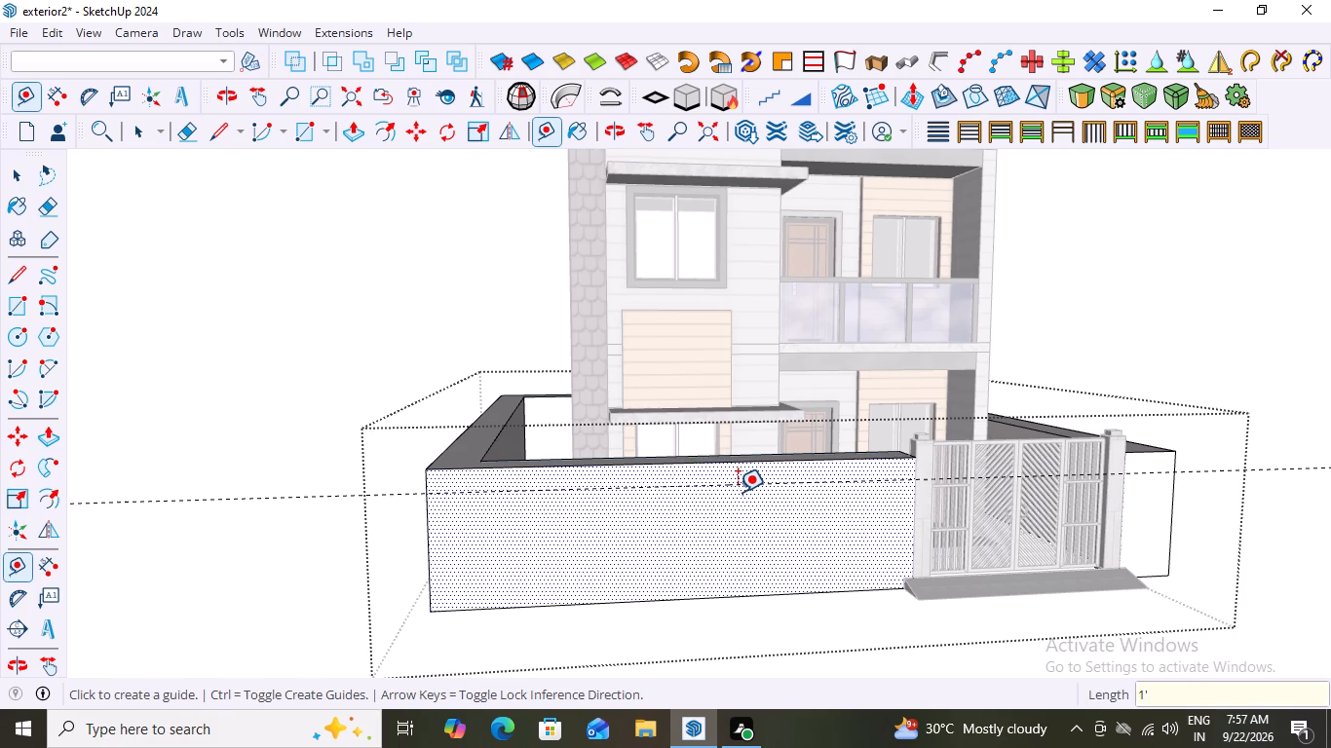
Place guides on the front wall's outer face, 1' in from the end edge away from the gate and 1' above the bottom edge.
{"action": "left_click", "coordinate": [424, 541]}
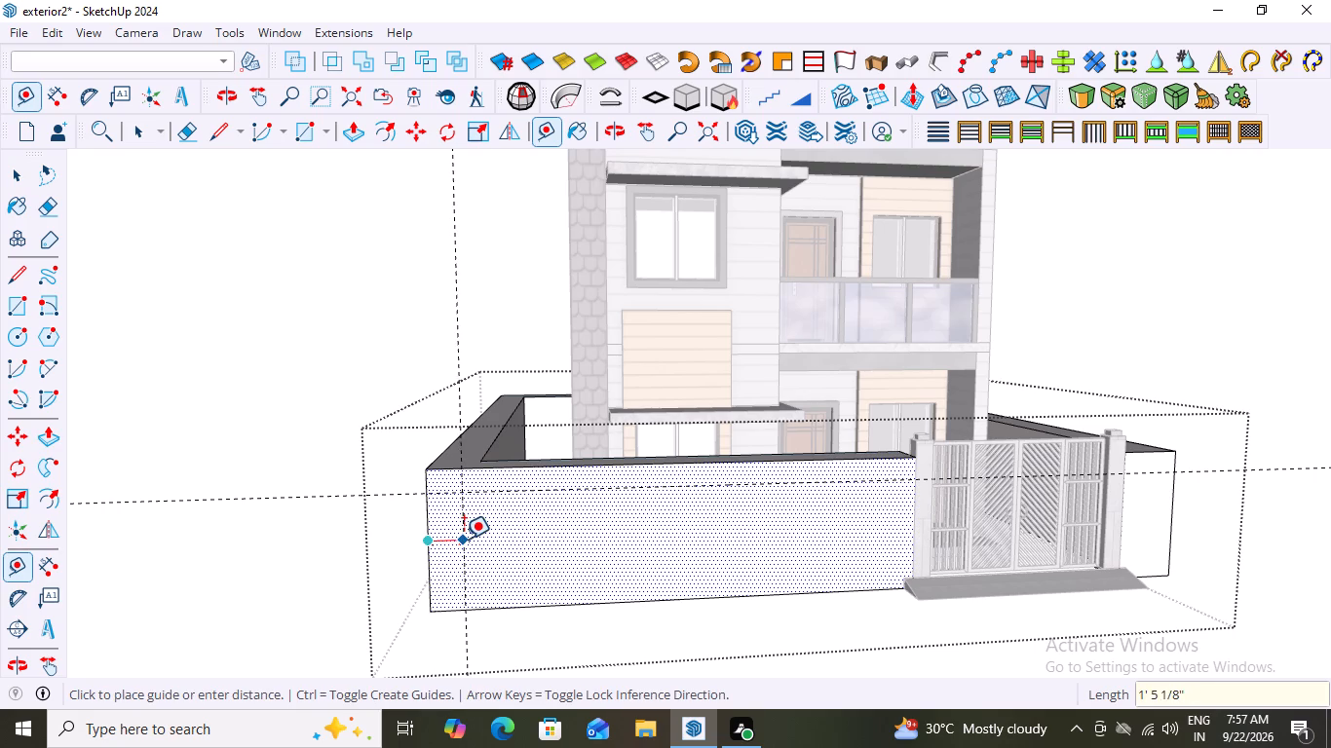
{"action": "type", "text": "1'"}
{"action": "key", "text": "Return"}
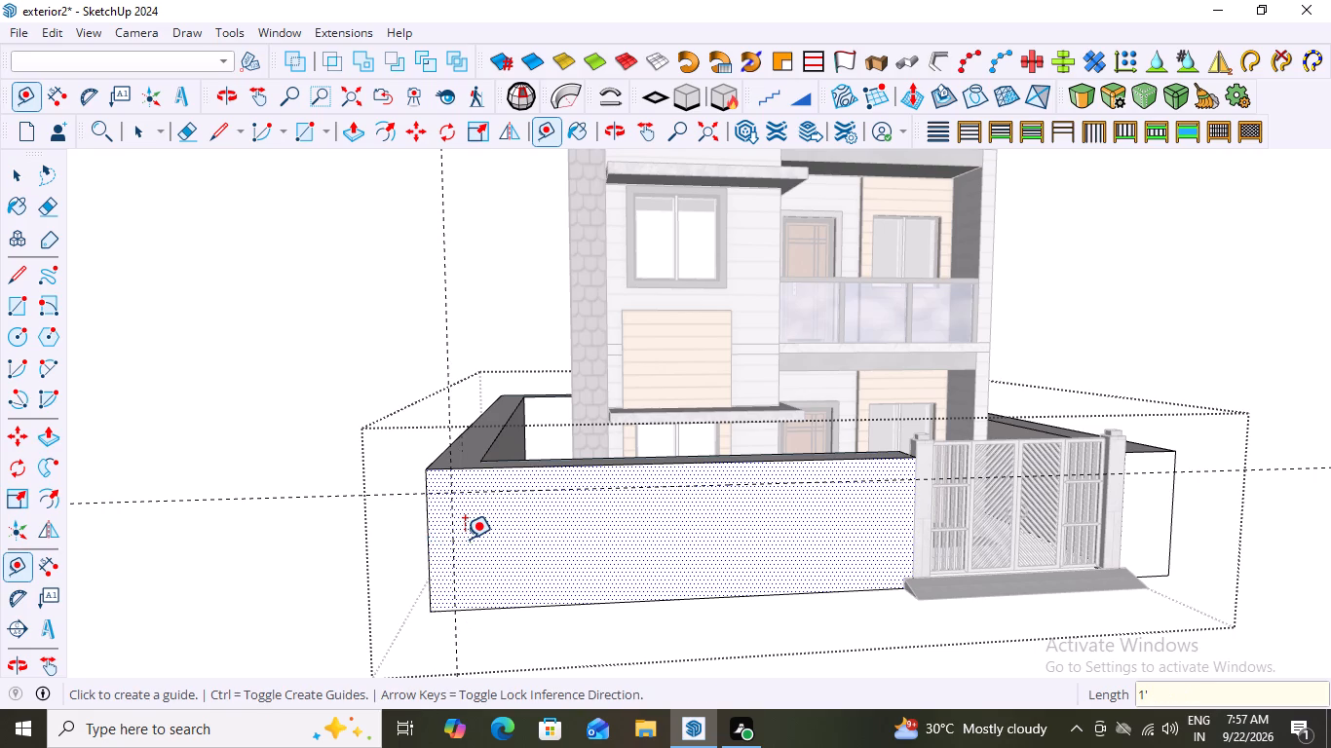
{"action": "left_click", "coordinate": [591, 601]}
{"action": "type", "text": "1'"}
{"action": "key", "text": "Return"}
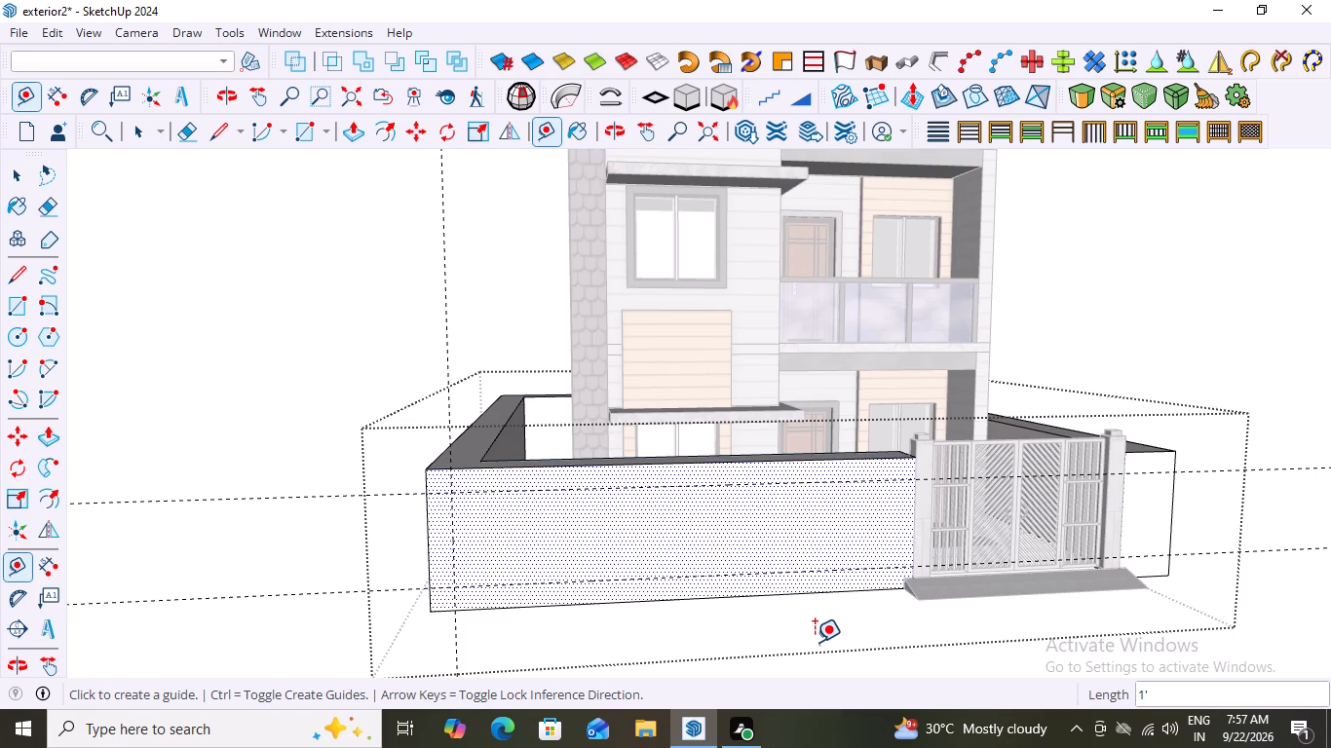
{"action": "key", "text": "space"}
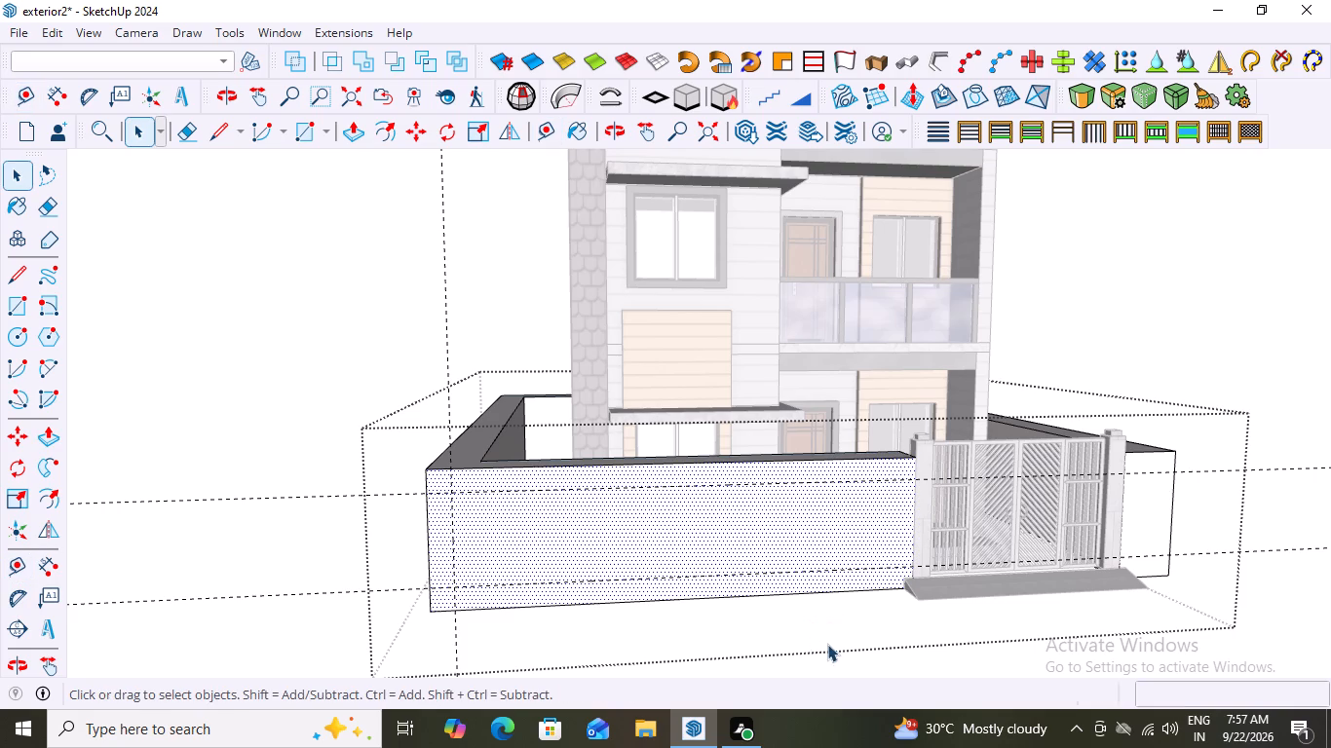
Draw a 1' wide C-shaped border along the guides on the front wall's face, with its bottom strip about 17' 4 1/2" long.
{"action": "key", "text": "l"}
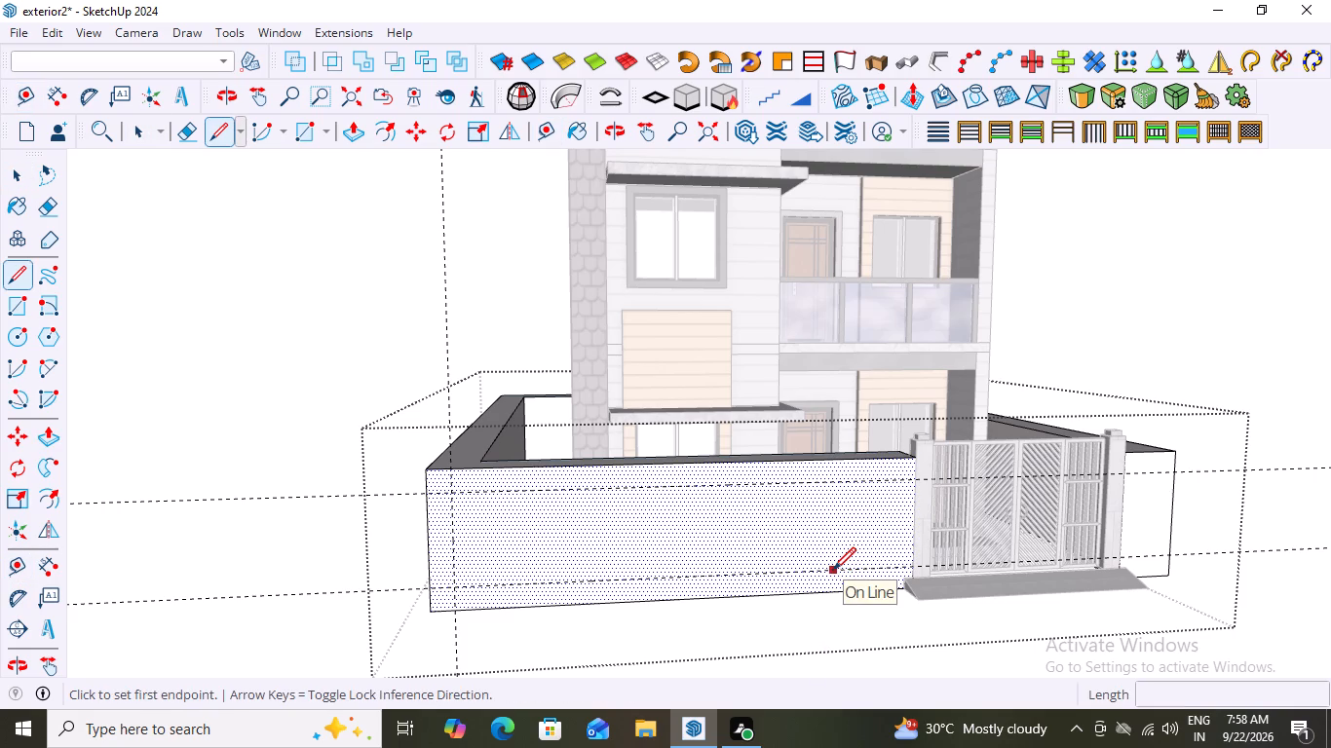
{"action": "left_click", "coordinate": [833, 570]}
{"action": "left_click", "coordinate": [833, 590]}
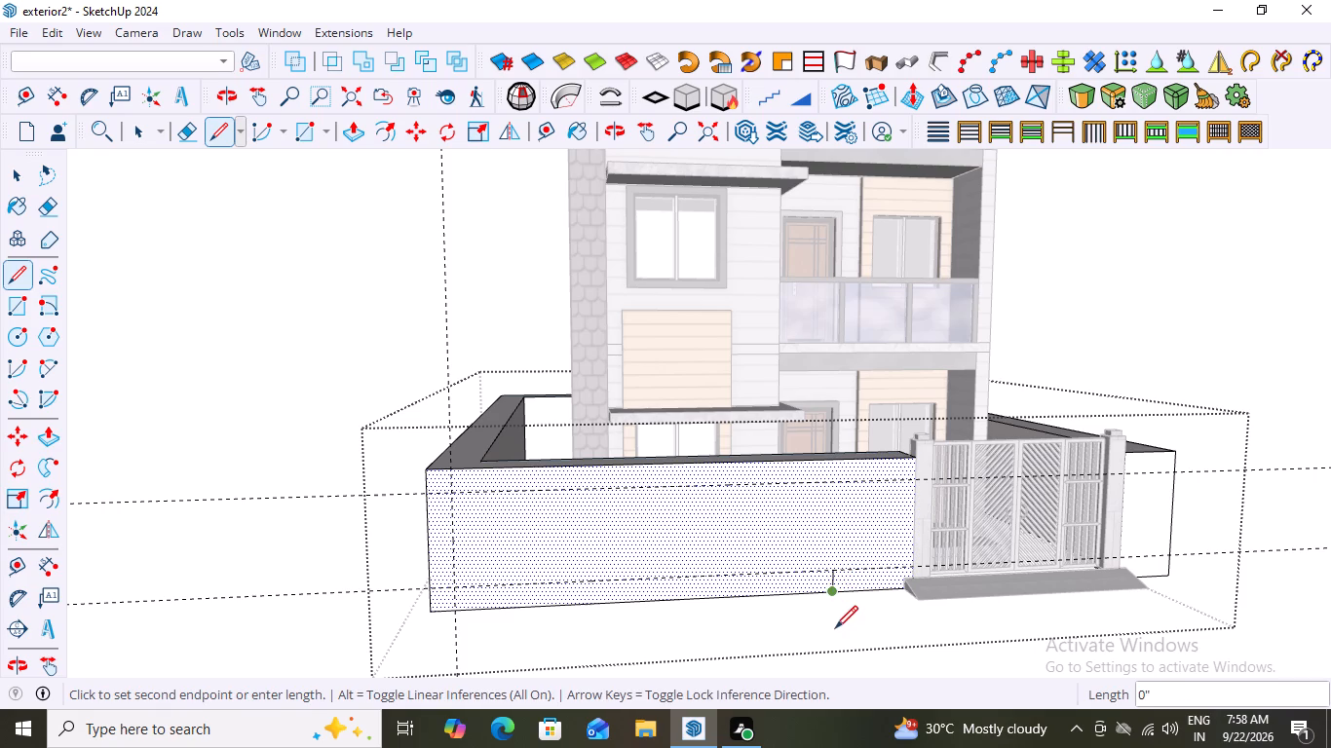
{"action": "left_click", "coordinate": [430, 613]}
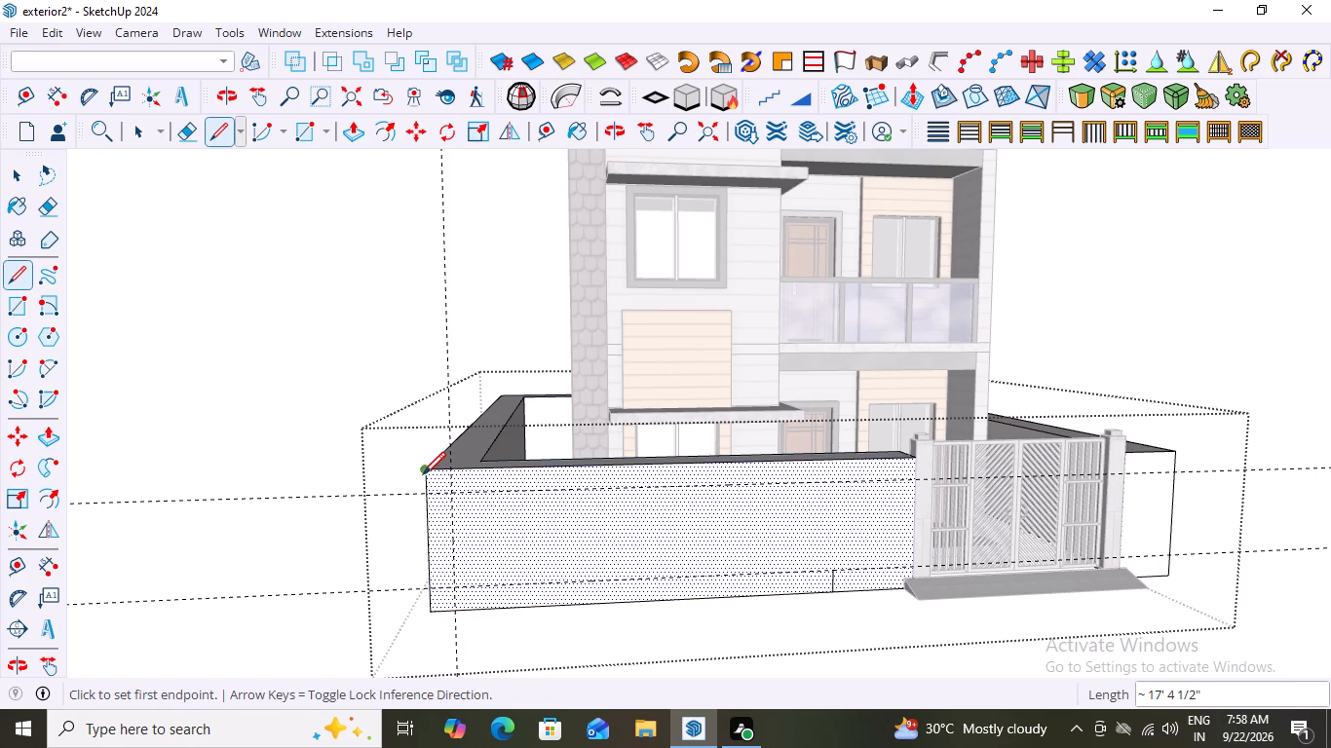
{"action": "left_click", "coordinate": [424, 473]}
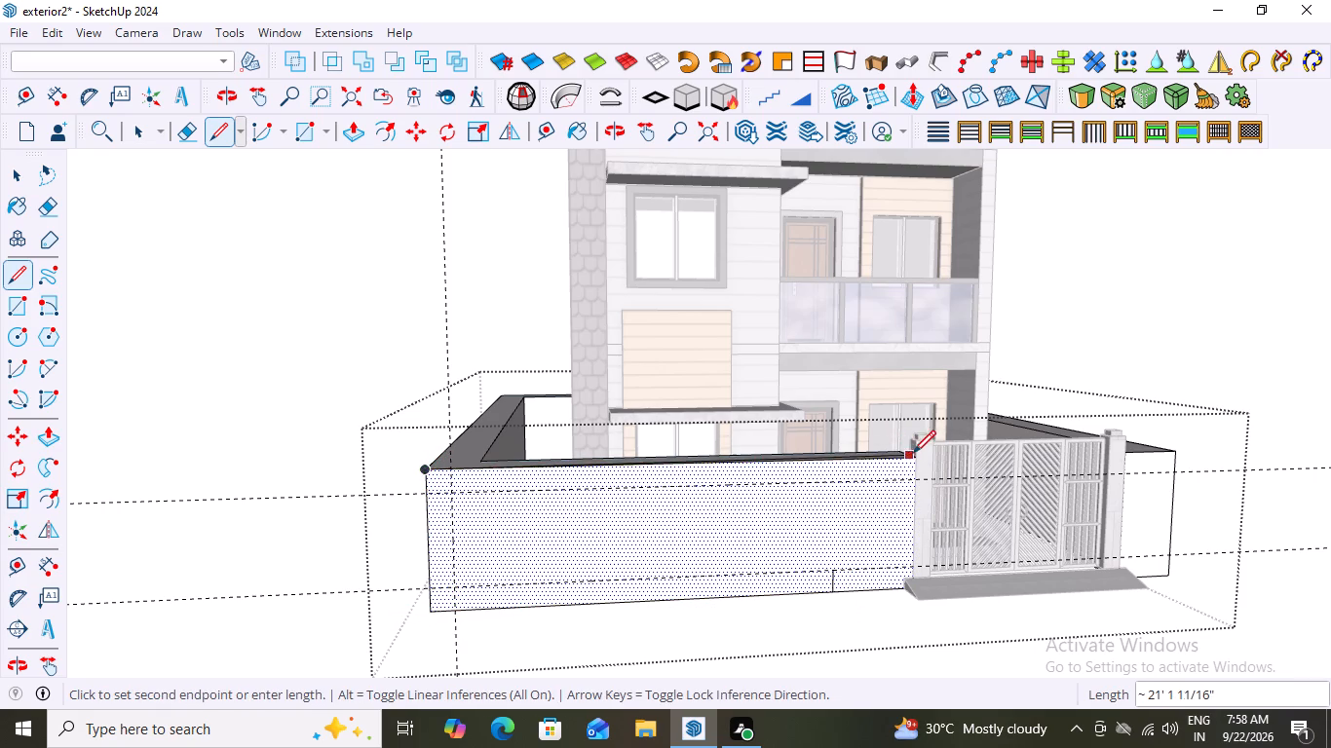
{"action": "left_click", "coordinate": [912, 459]}
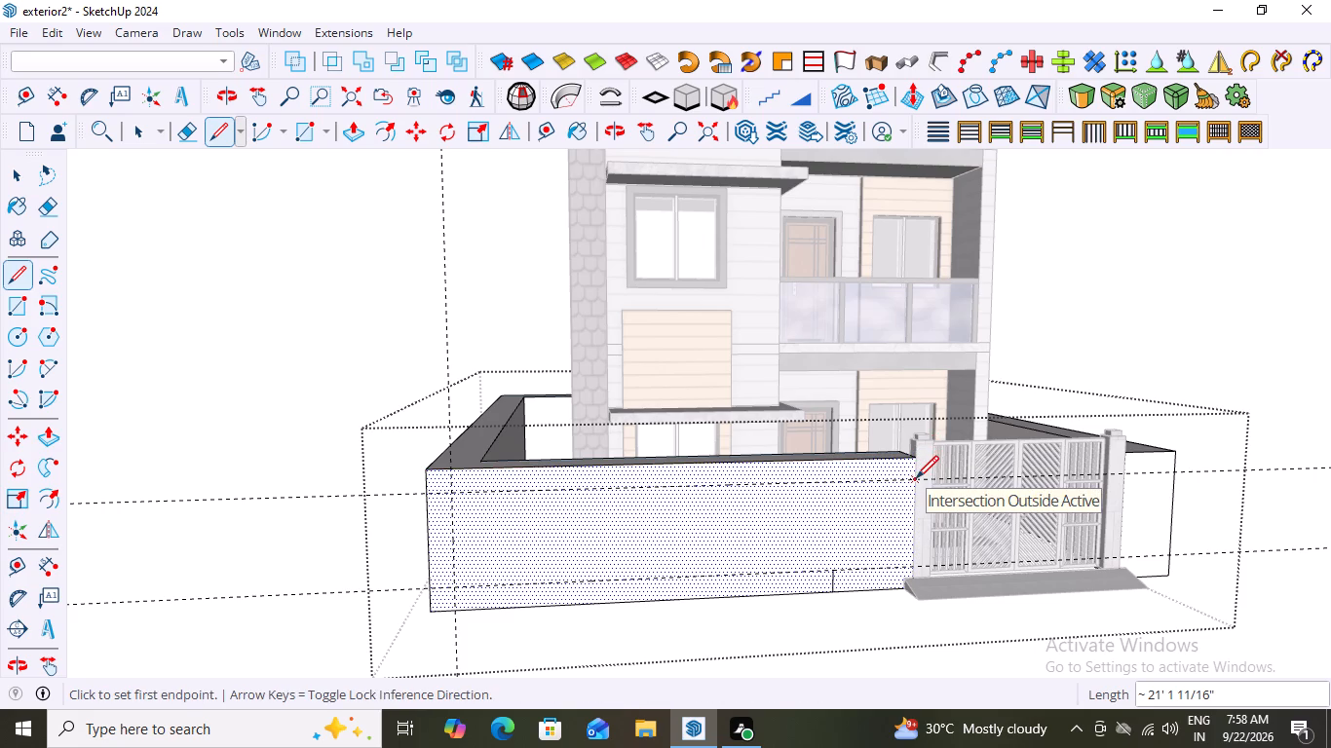
{"action": "left_click", "coordinate": [916, 478]}
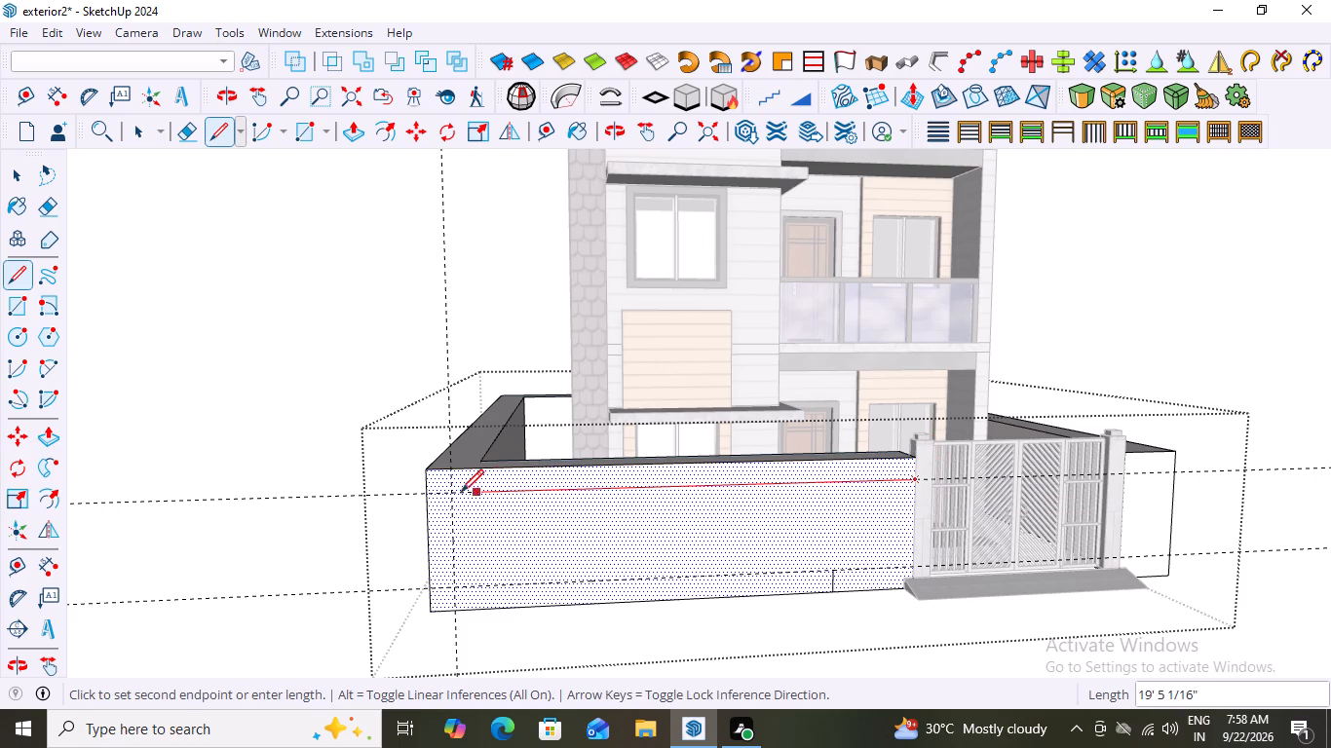
{"action": "left_click", "coordinate": [454, 494]}
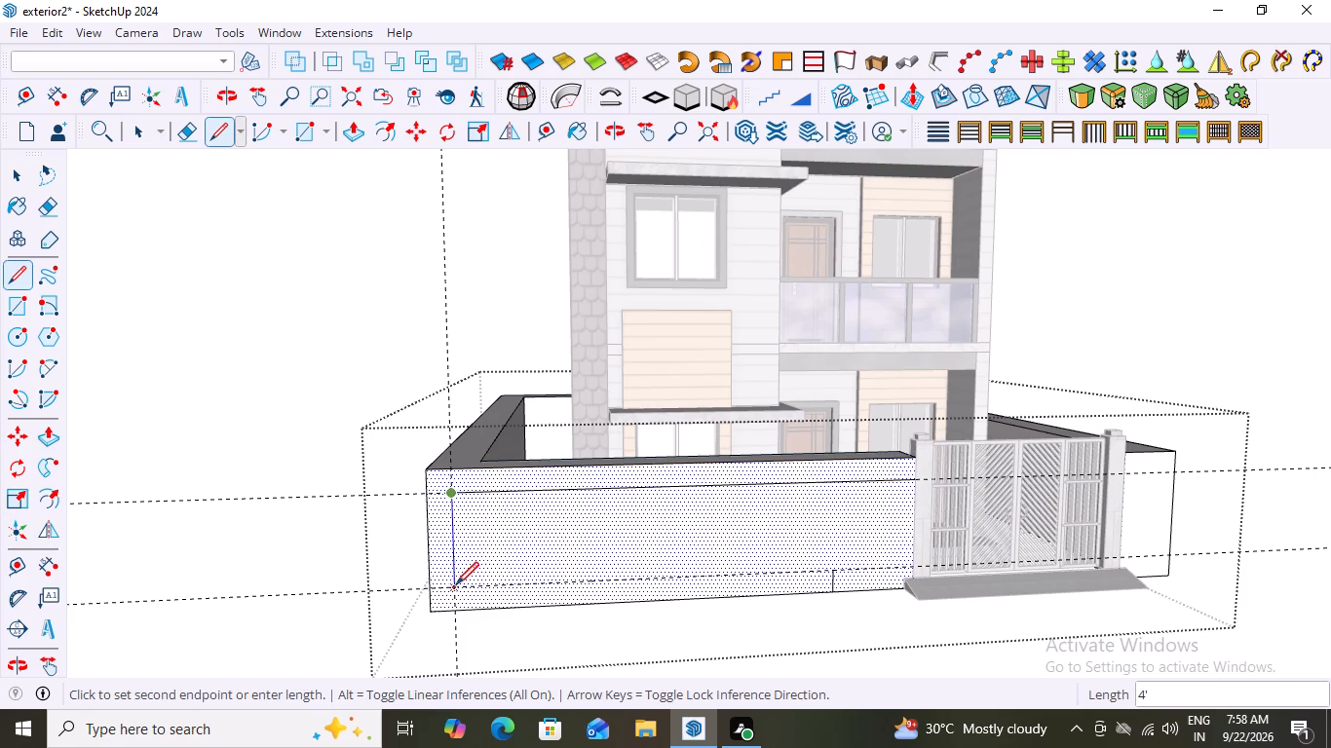
{"action": "left_click", "coordinate": [453, 591]}
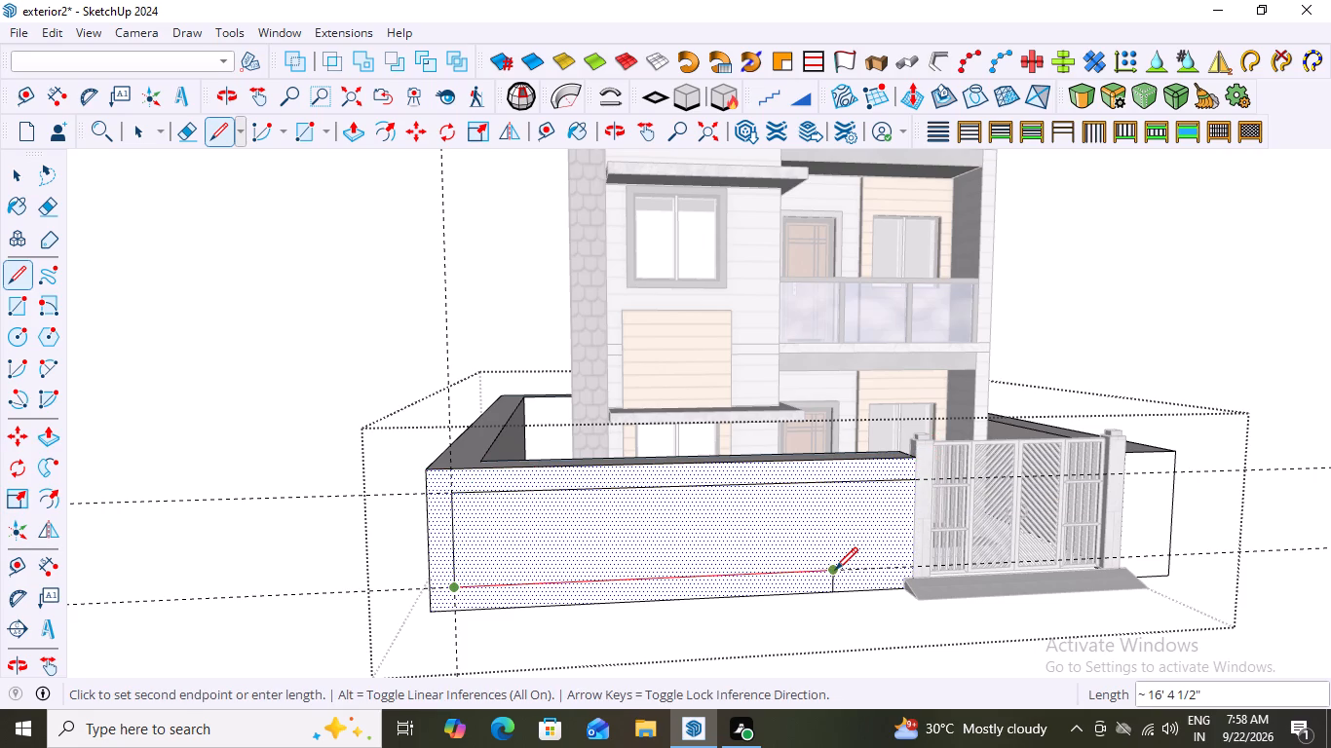
{"action": "left_click", "coordinate": [832, 571]}
{"action": "key", "text": "space"}
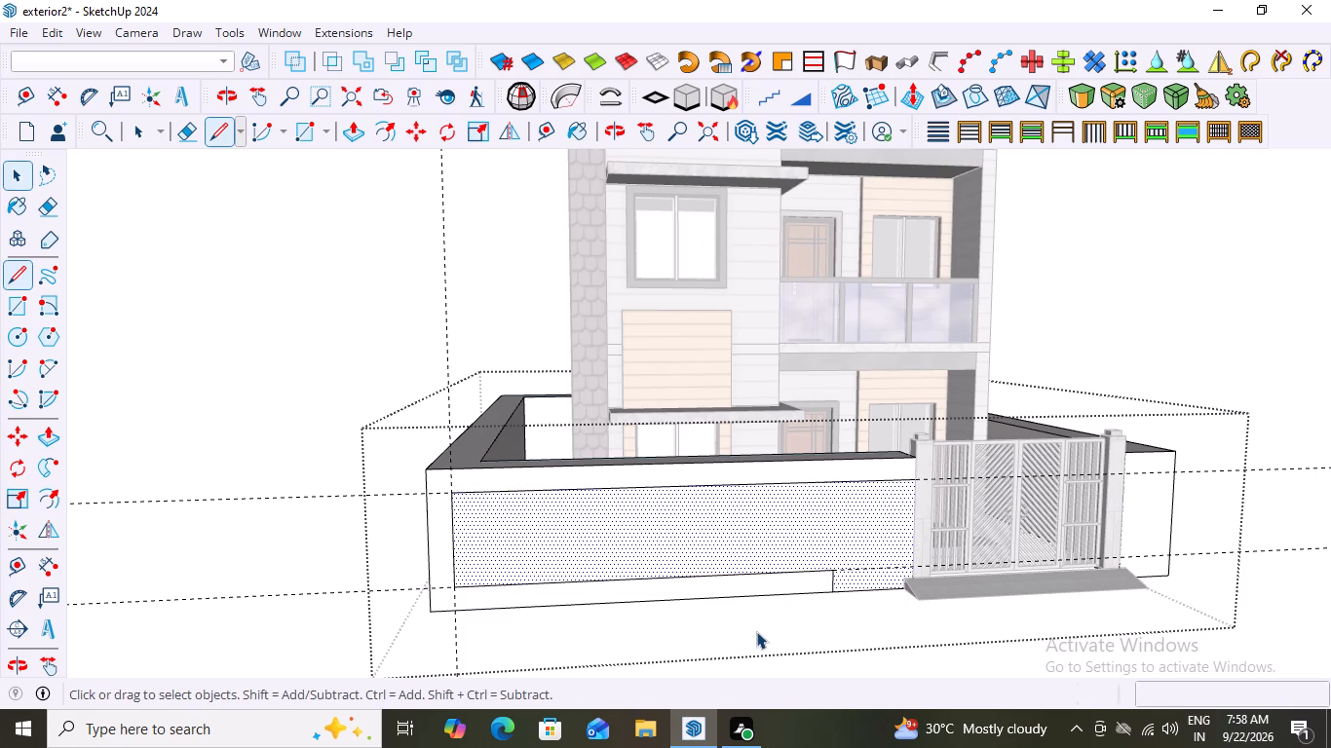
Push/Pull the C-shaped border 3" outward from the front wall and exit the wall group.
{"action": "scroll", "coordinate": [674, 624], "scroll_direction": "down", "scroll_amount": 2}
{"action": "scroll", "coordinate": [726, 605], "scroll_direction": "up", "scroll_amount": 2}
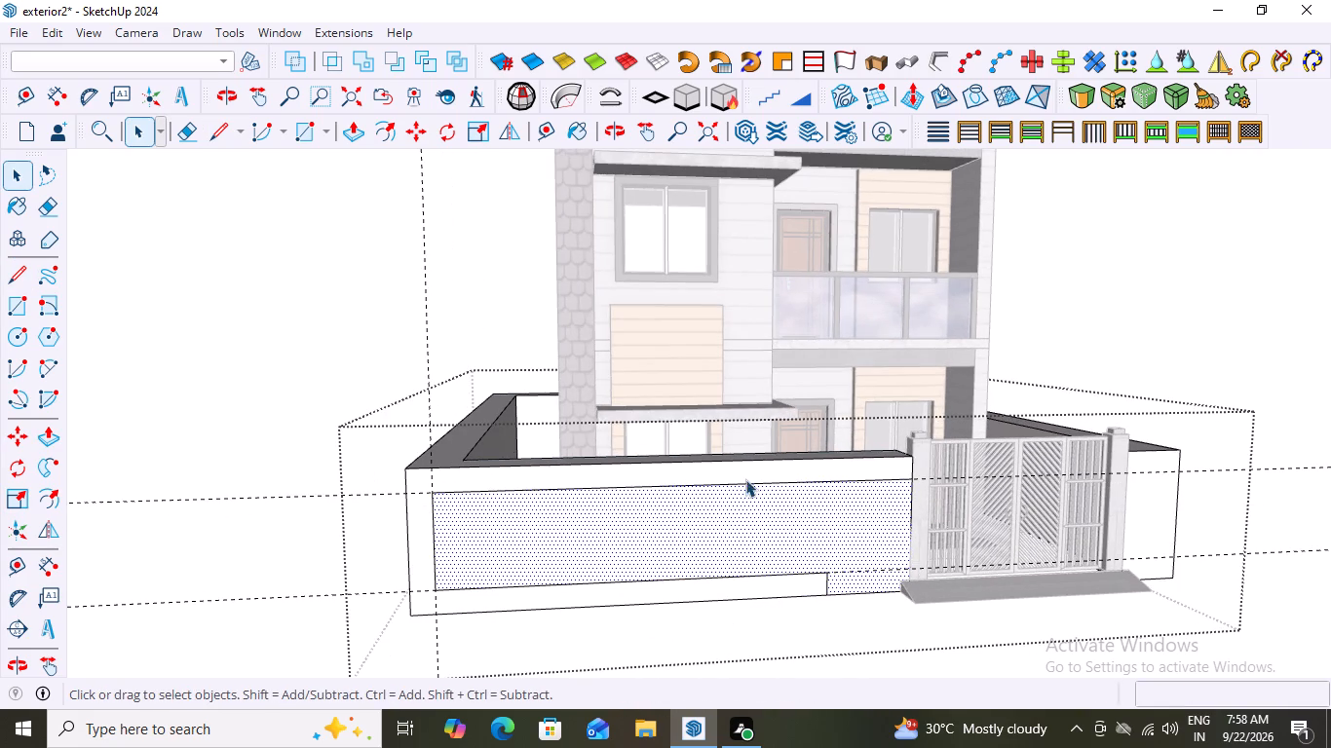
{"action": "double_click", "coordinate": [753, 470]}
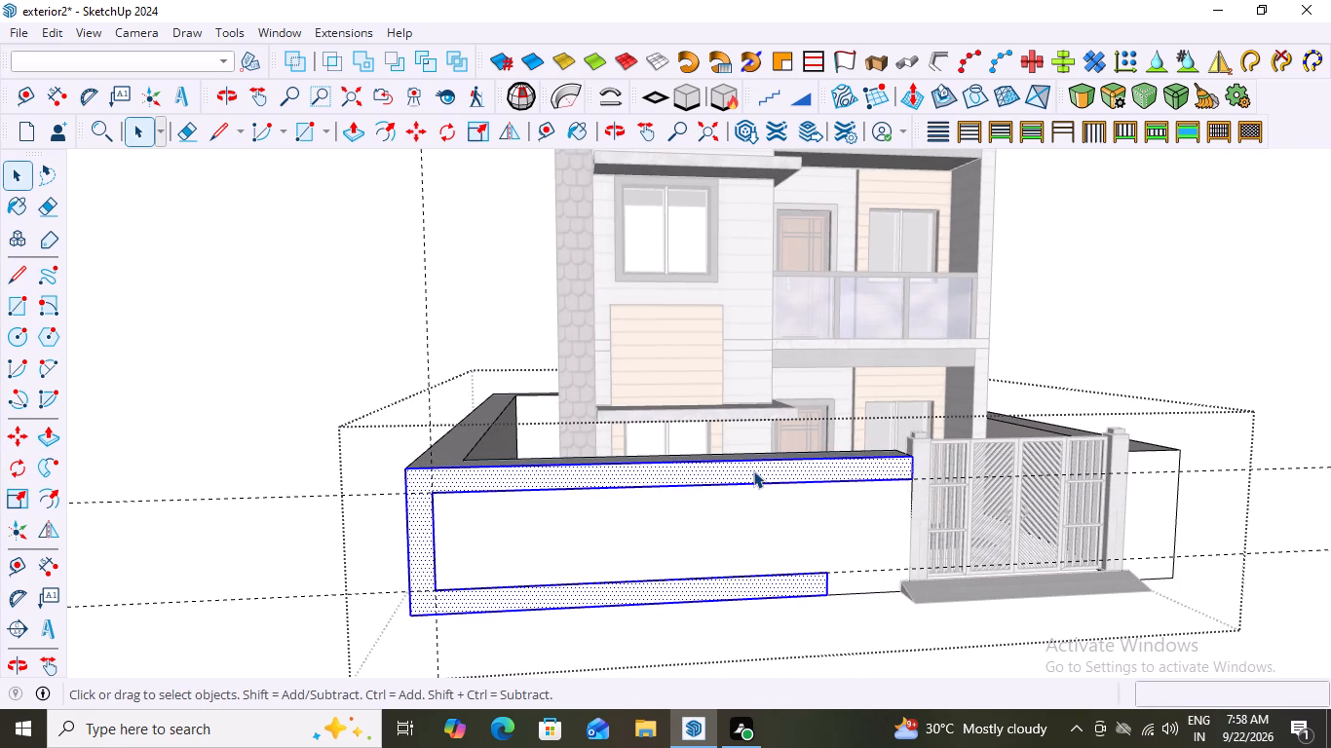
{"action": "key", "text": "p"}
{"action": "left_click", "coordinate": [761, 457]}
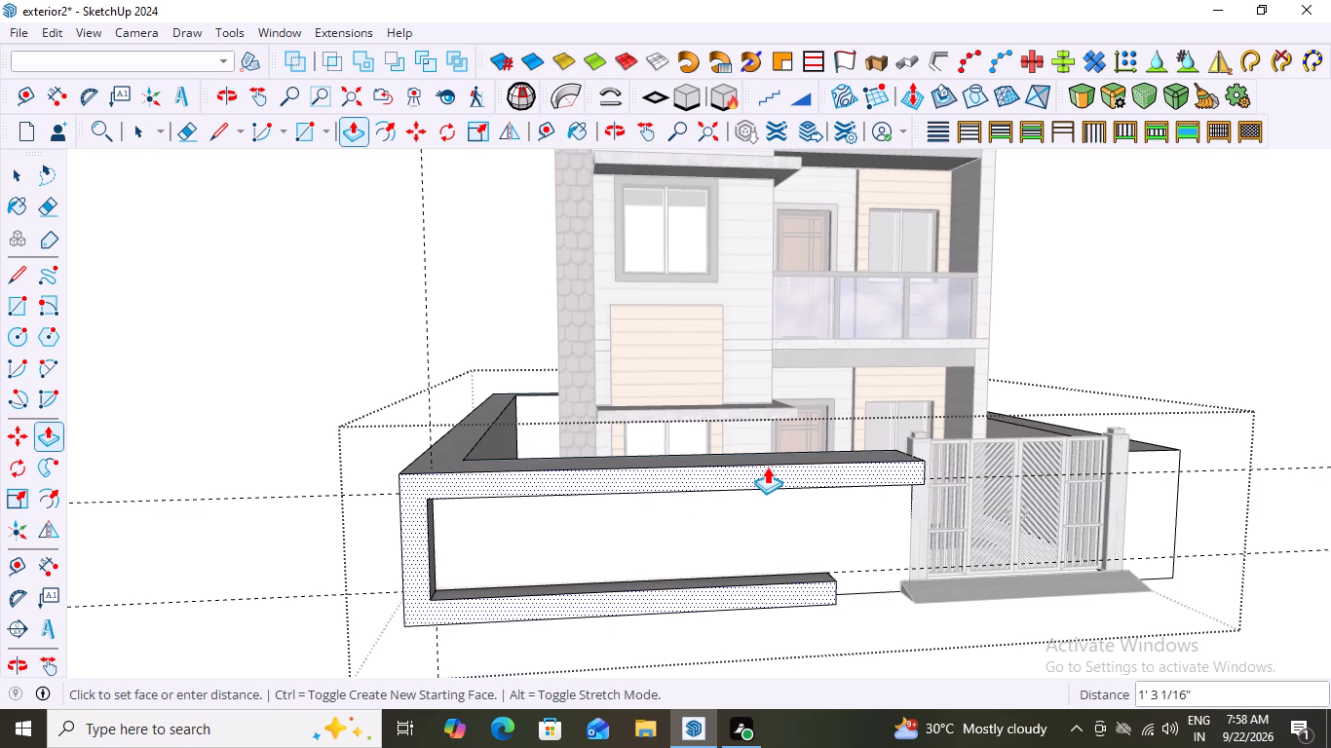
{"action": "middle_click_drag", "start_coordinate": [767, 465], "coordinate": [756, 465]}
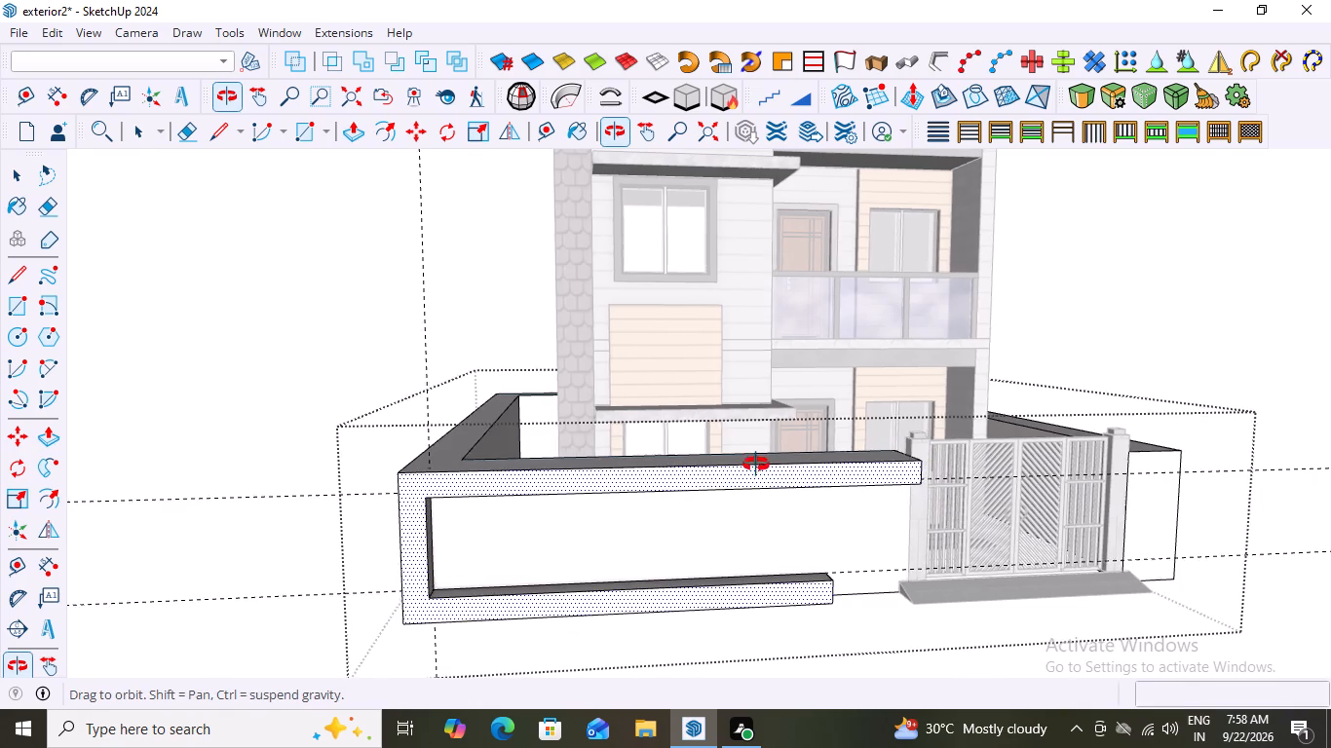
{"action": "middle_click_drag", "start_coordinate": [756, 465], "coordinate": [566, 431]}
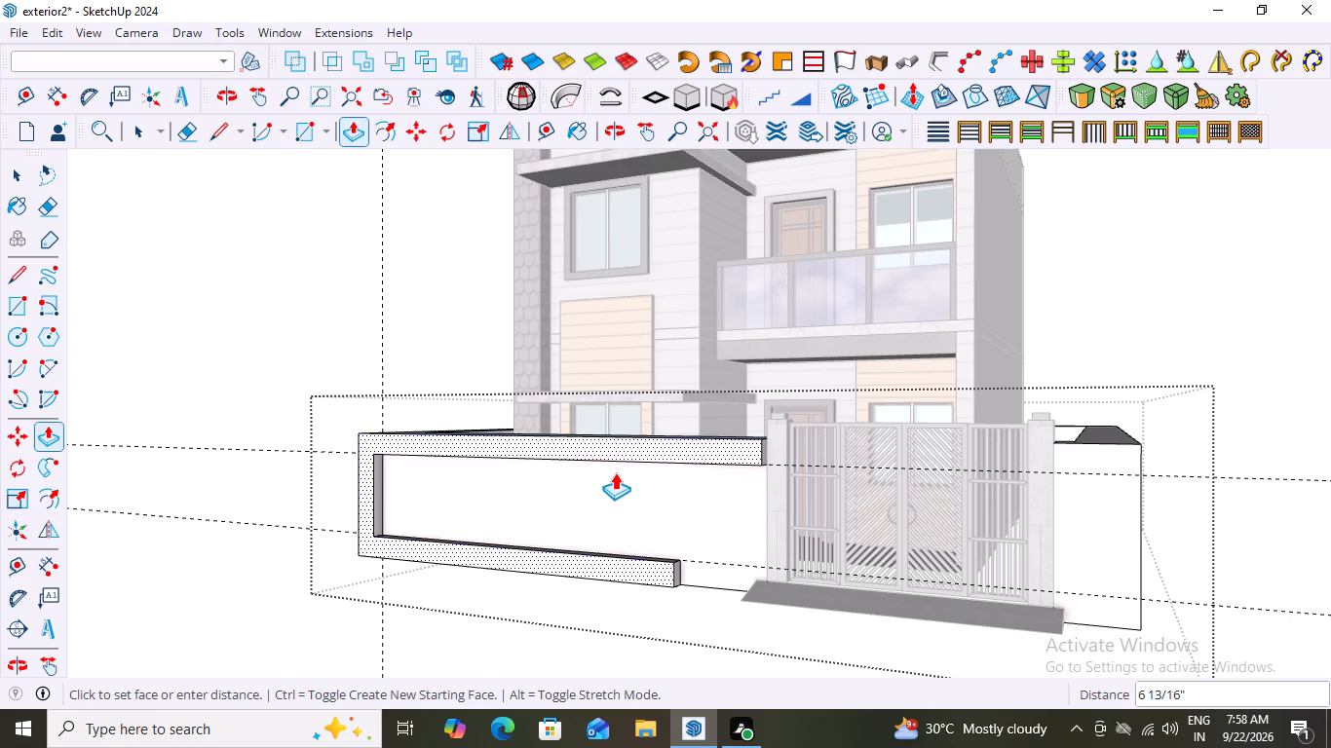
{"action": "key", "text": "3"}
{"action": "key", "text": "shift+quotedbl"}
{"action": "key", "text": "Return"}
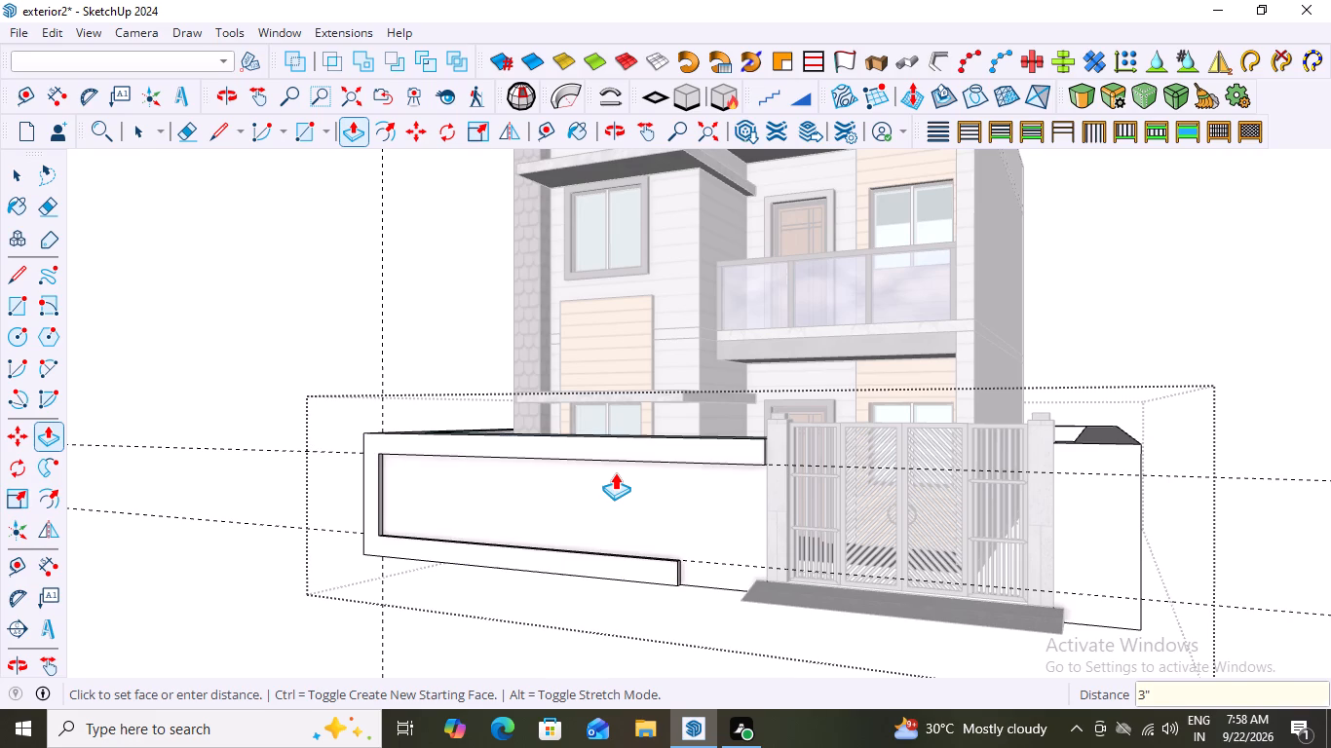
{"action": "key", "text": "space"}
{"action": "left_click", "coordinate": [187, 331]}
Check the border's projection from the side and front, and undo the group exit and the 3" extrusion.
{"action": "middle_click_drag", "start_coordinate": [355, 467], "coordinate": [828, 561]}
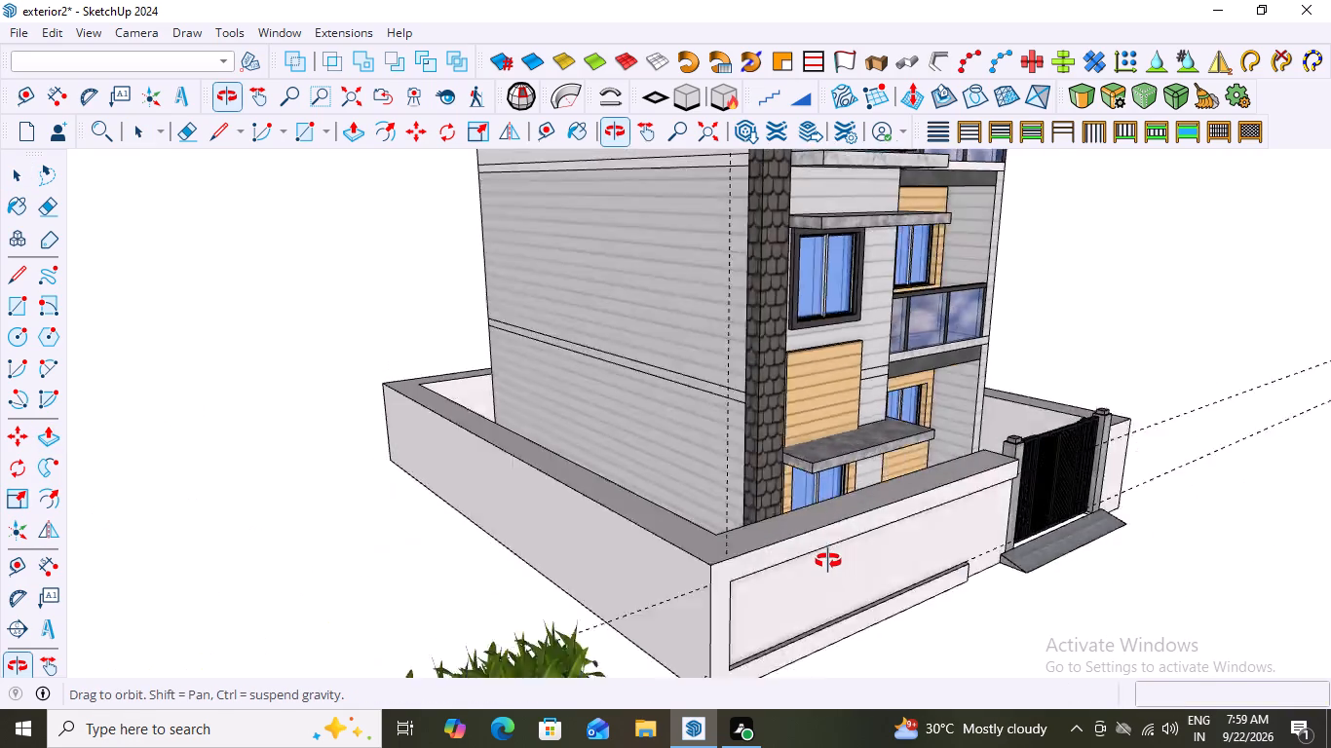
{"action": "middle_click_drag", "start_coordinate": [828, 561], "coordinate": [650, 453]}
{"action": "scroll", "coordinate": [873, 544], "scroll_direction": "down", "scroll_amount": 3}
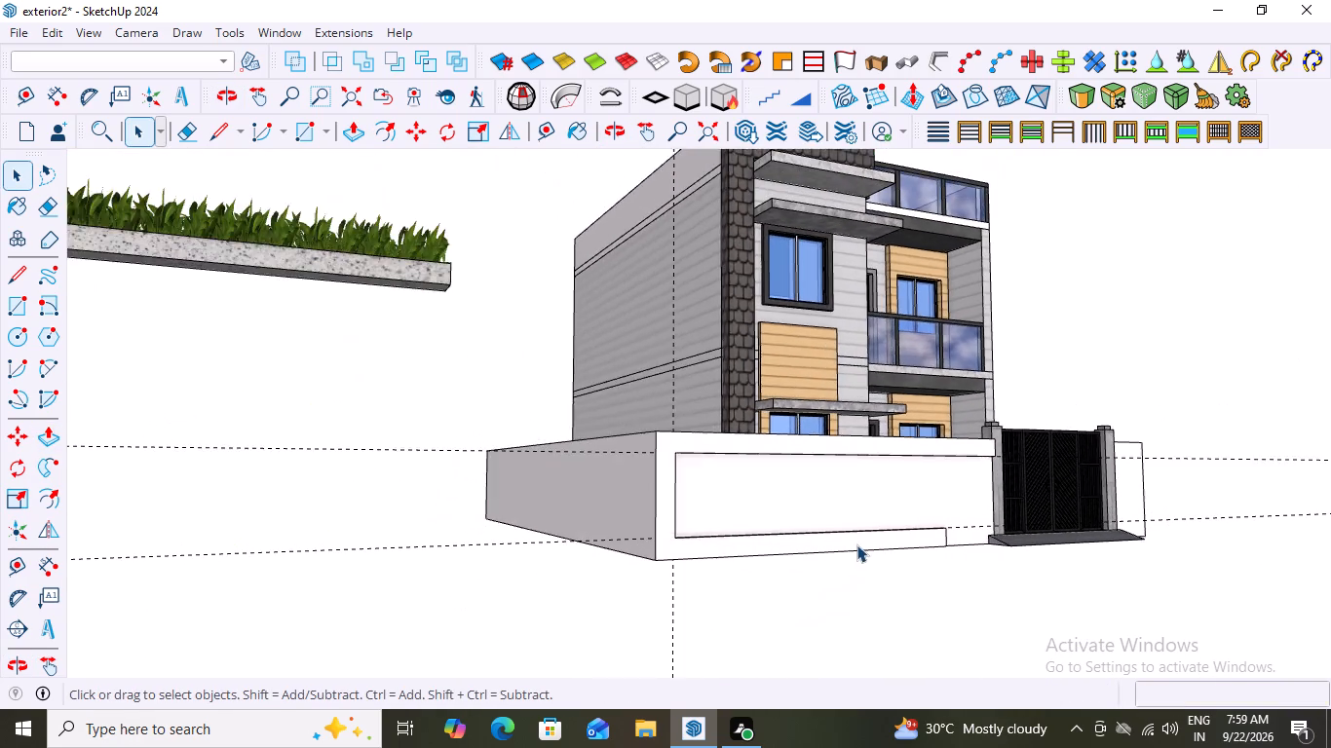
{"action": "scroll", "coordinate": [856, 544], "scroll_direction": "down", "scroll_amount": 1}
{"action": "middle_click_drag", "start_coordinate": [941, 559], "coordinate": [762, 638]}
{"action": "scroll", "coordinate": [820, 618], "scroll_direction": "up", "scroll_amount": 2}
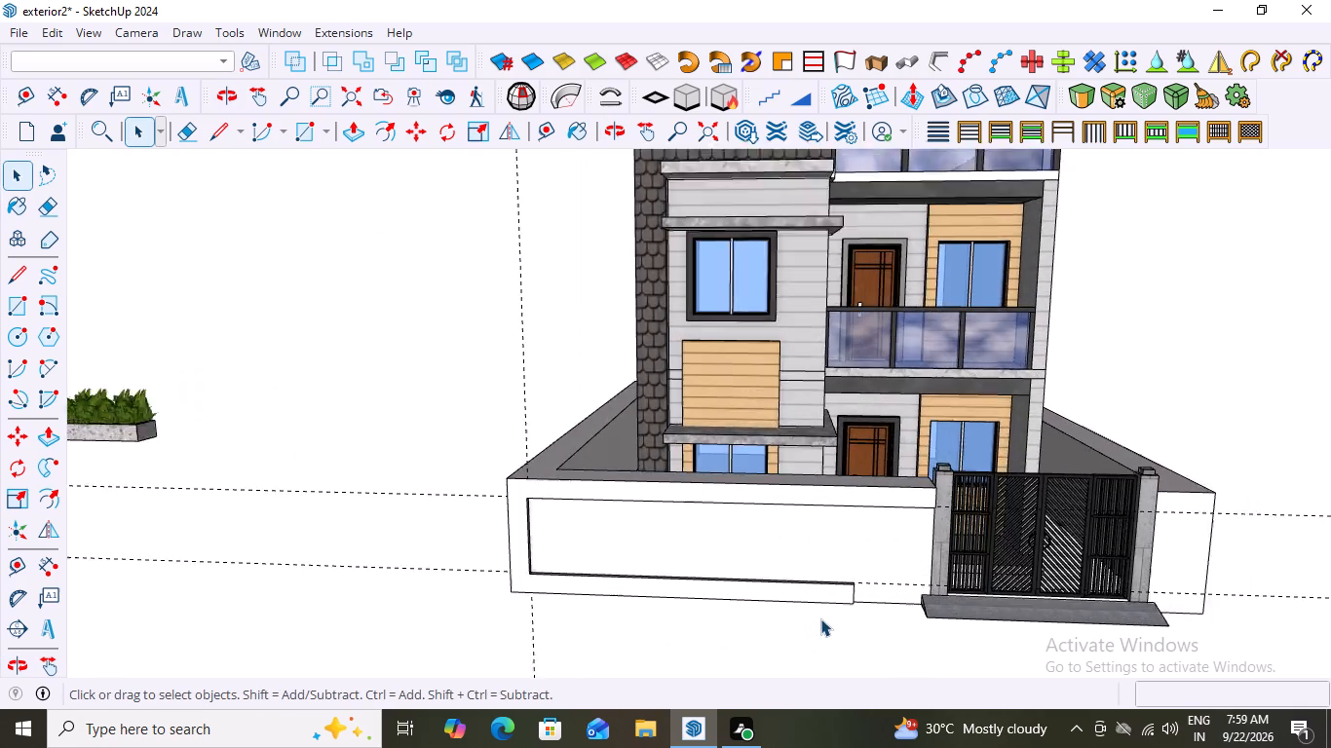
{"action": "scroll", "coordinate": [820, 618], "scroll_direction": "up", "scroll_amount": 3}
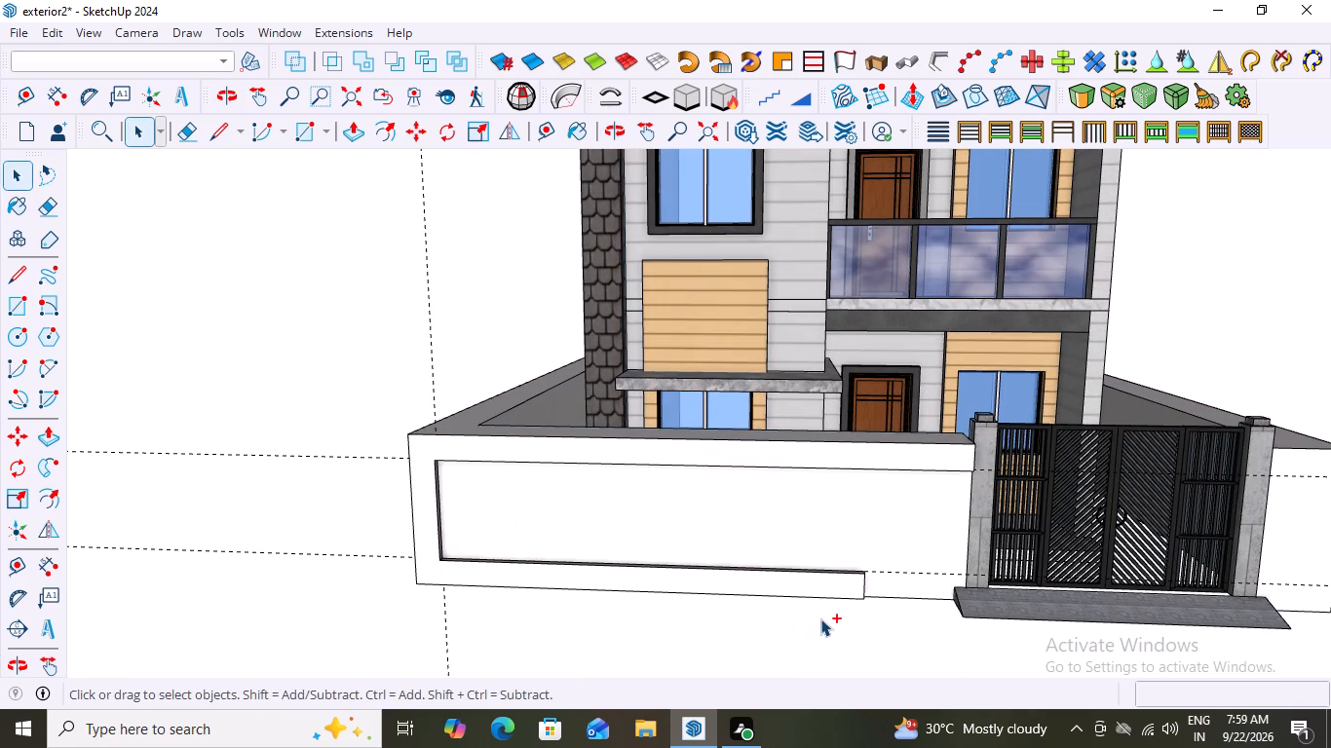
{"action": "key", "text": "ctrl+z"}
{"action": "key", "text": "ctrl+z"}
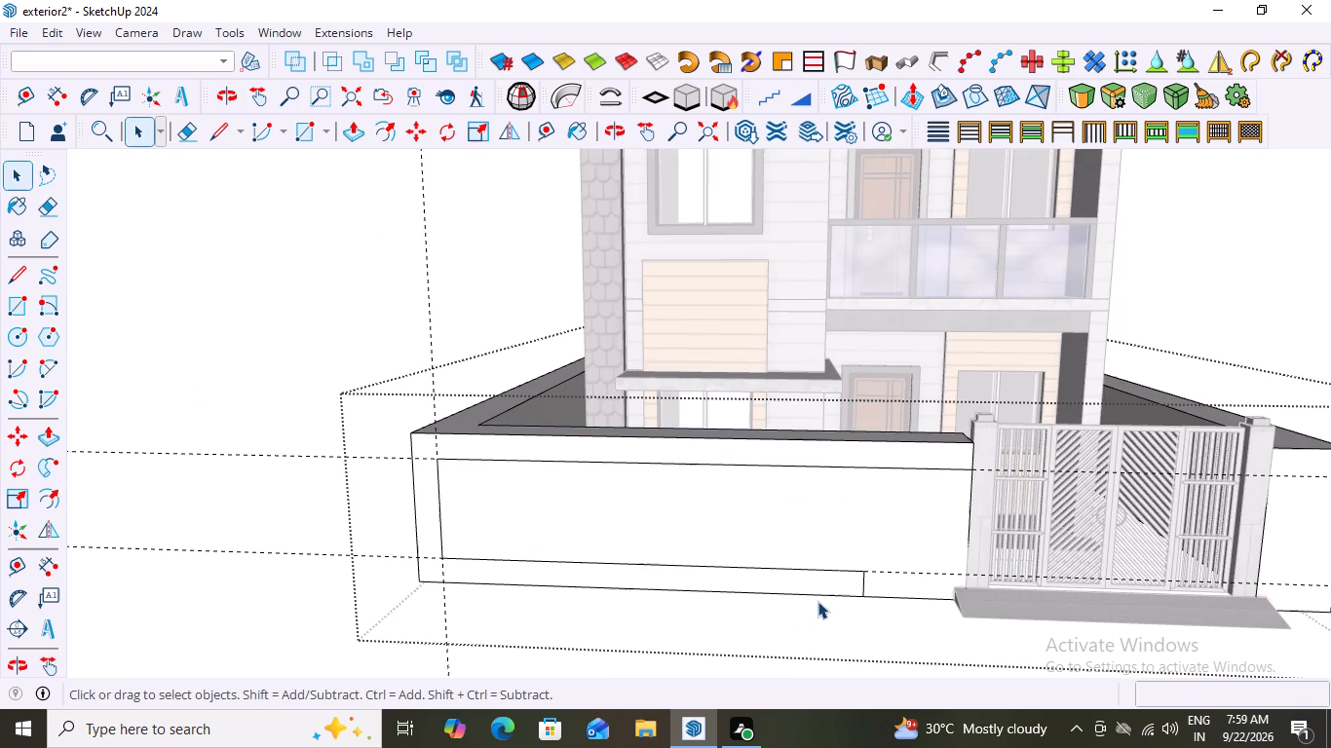
Push/Pull the C-shaped border 5" outward from the front wall and exit the wall group.
{"action": "left_click", "coordinate": [816, 579]}
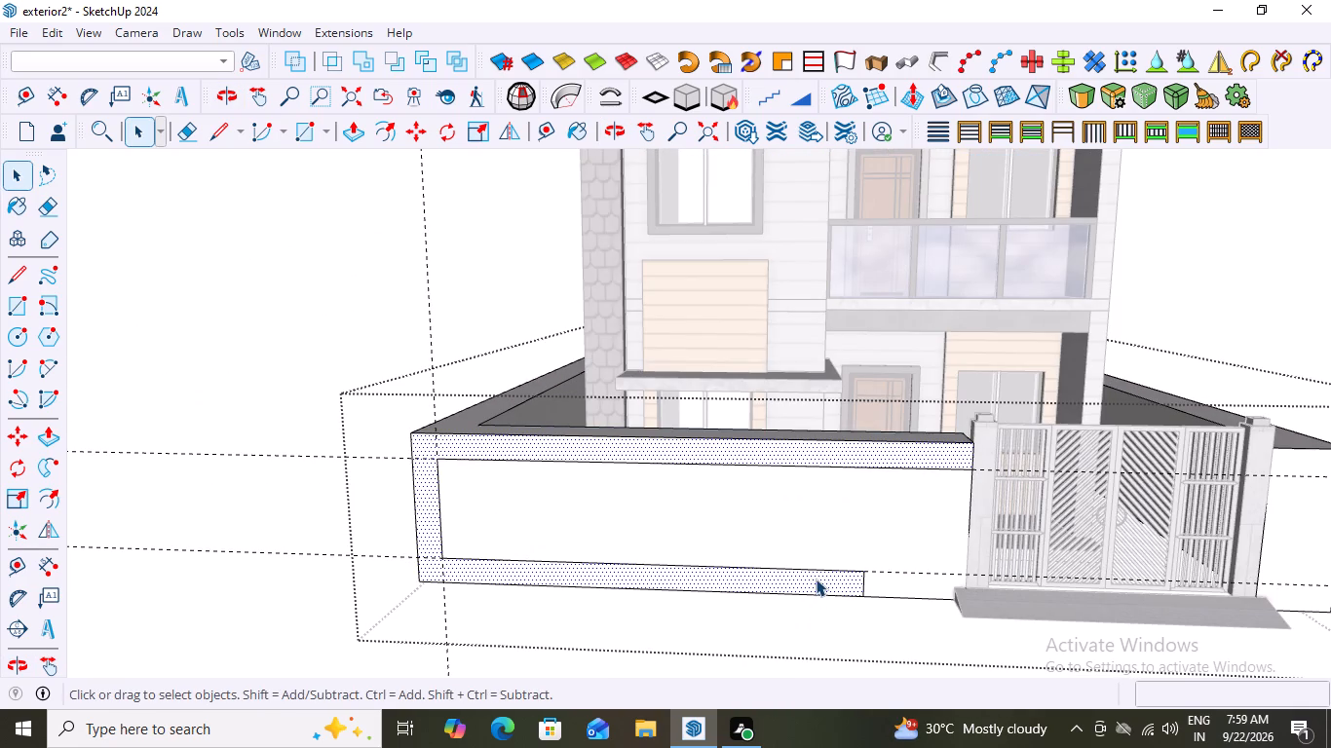
{"action": "key", "text": "p"}
{"action": "left_click", "coordinate": [833, 570]}
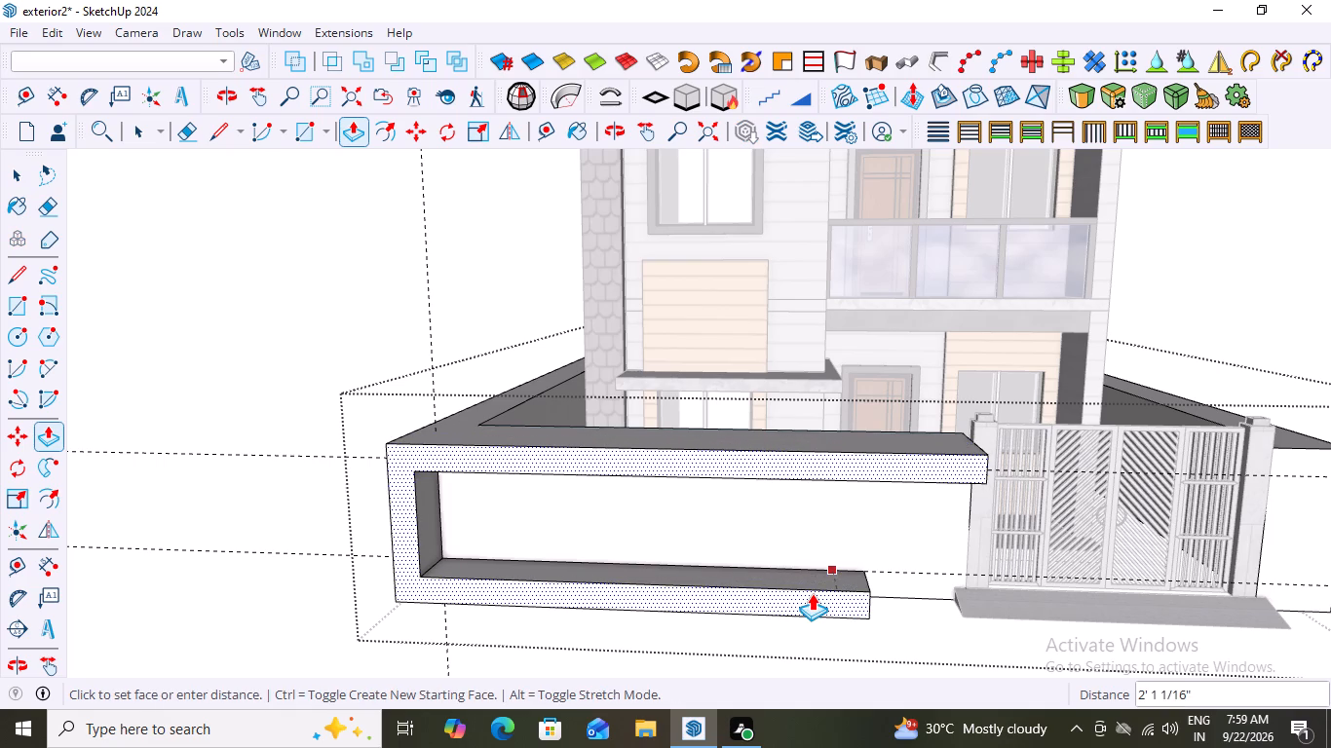
{"action": "key", "text": "5"}
{"action": "key", "text": "shift+quotedbl"}
{"action": "key", "text": "Return"}
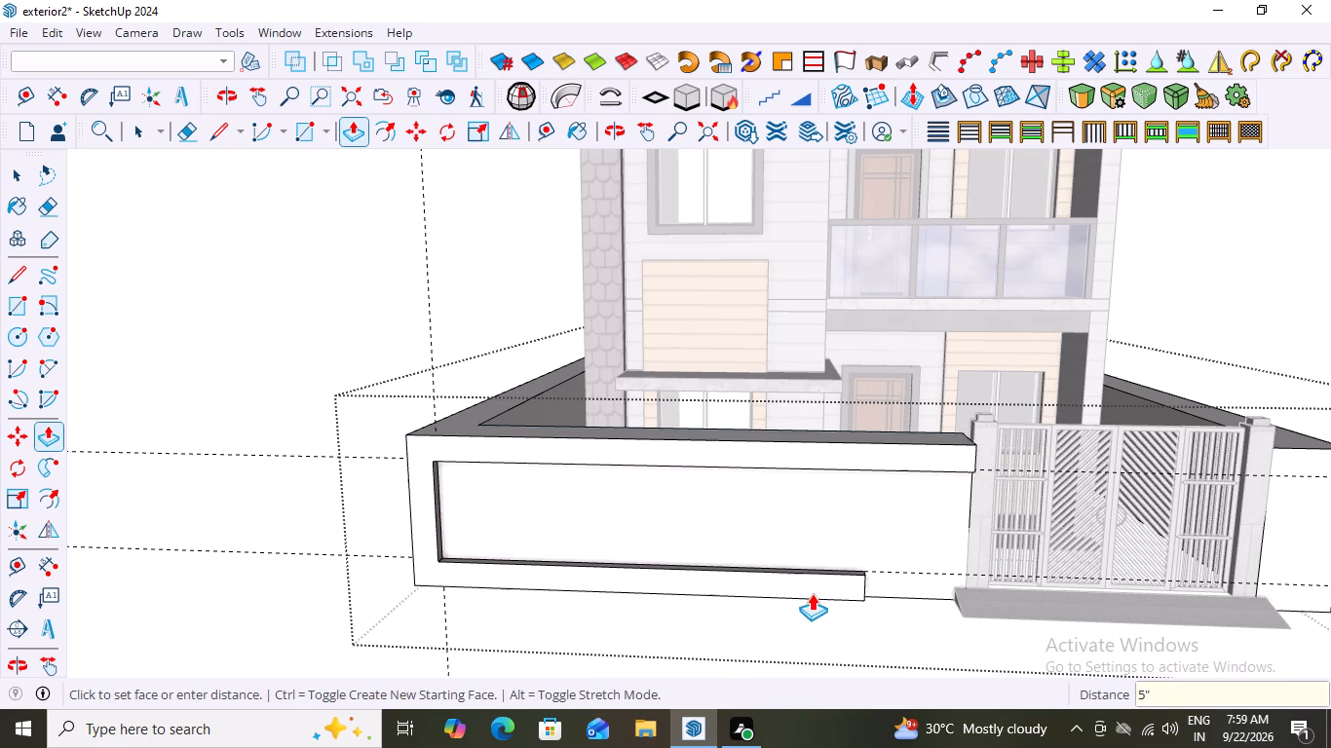
{"action": "key", "text": "space"}
{"action": "left_click", "coordinate": [262, 476]}
Examine the raised border on the front wall together with the gate and house from the front, near and far.
{"action": "middle_click_drag", "start_coordinate": [590, 532], "coordinate": [619, 499]}
{"action": "scroll", "coordinate": [620, 499], "scroll_direction": "down", "scroll_amount": 4}
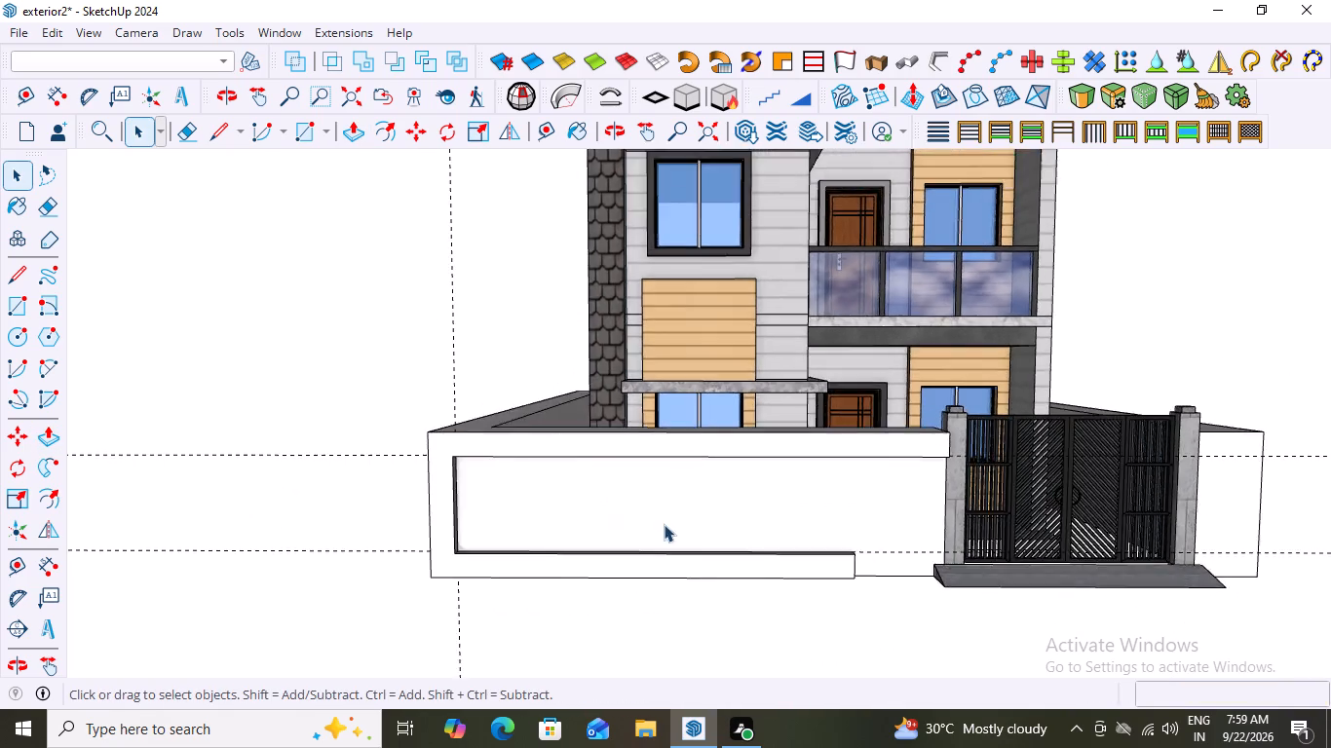
{"action": "scroll", "coordinate": [664, 524], "scroll_direction": "down", "scroll_amount": 8}
{"action": "middle_click_drag", "start_coordinate": [786, 604], "coordinate": [827, 603]}
{"action": "scroll", "coordinate": [731, 558], "scroll_direction": "up", "scroll_amount": 5}
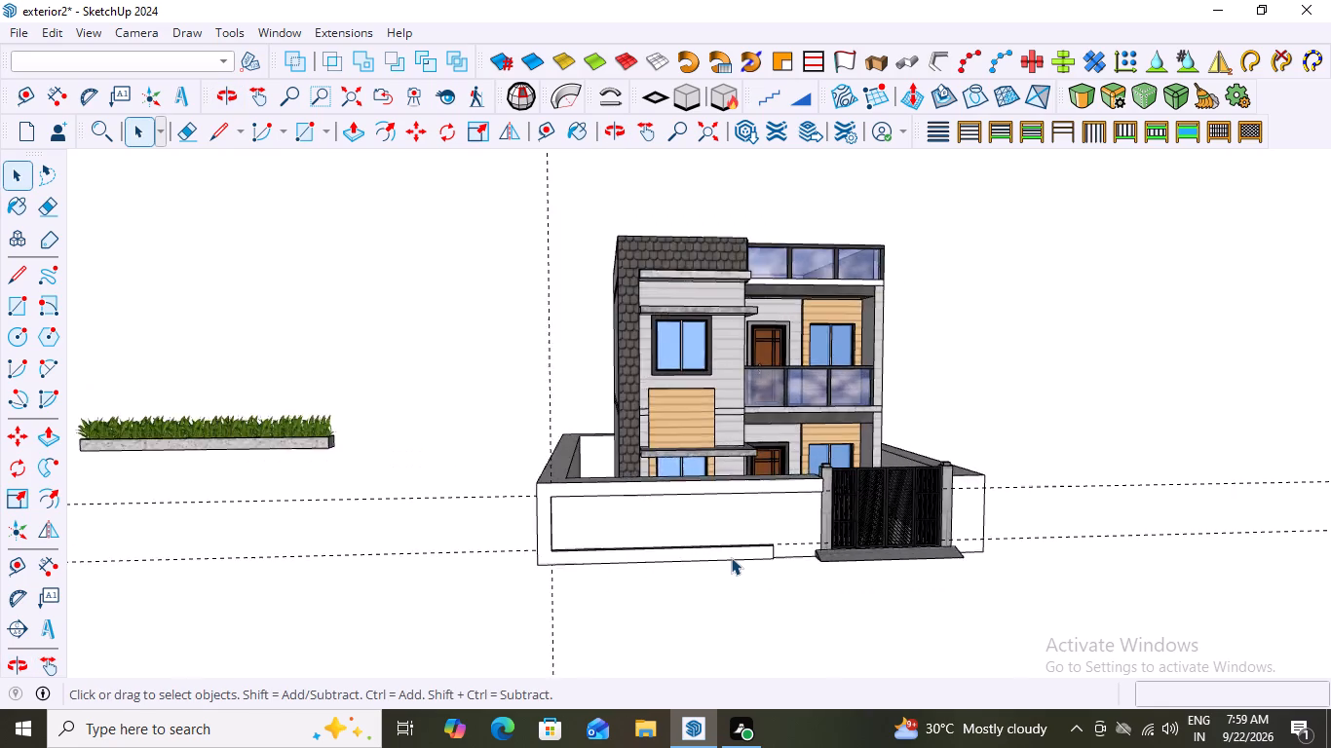
{"action": "scroll", "coordinate": [731, 557], "scroll_direction": "up", "scroll_amount": 2}
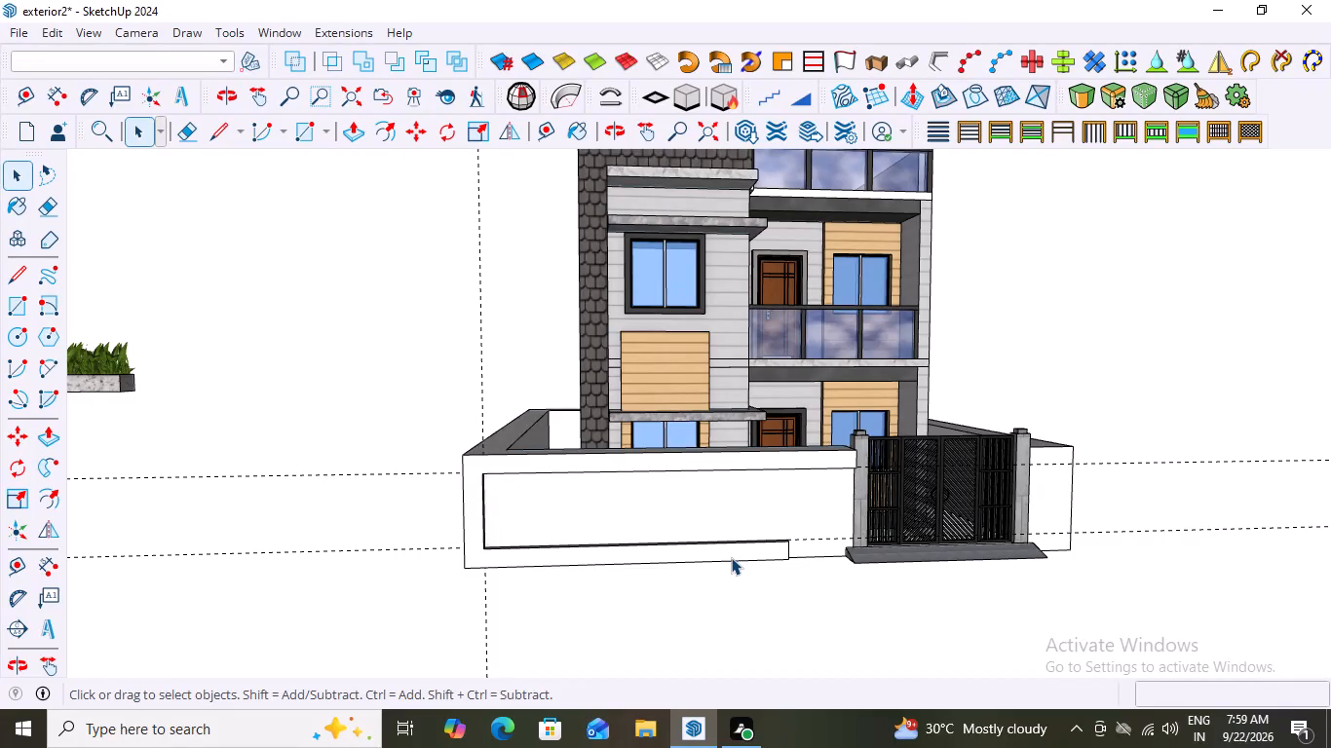
{"action": "scroll", "coordinate": [731, 557], "scroll_direction": "down", "scroll_amount": 3}
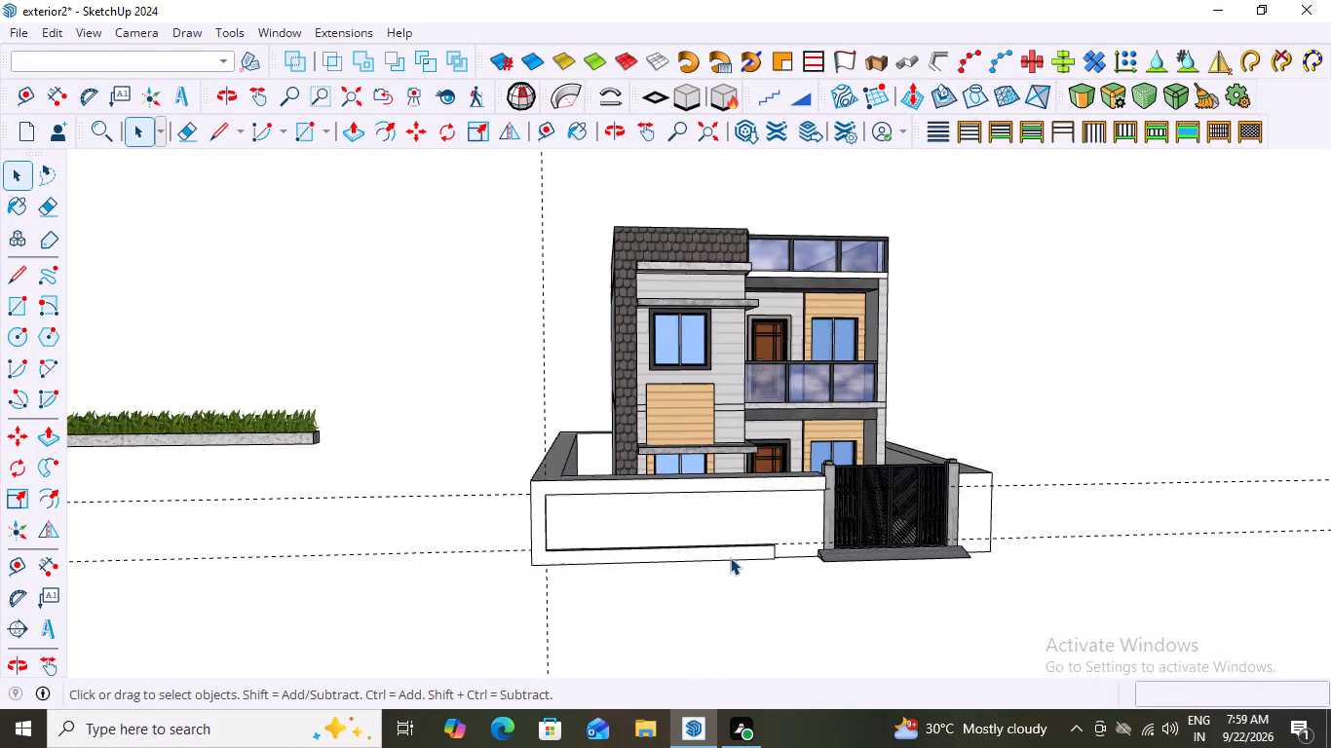
{"action": "scroll", "coordinate": [730, 557], "scroll_direction": "down", "scroll_amount": 2}
Delete all the guides from the model.
{"action": "left_click", "coordinate": [52, 30]}
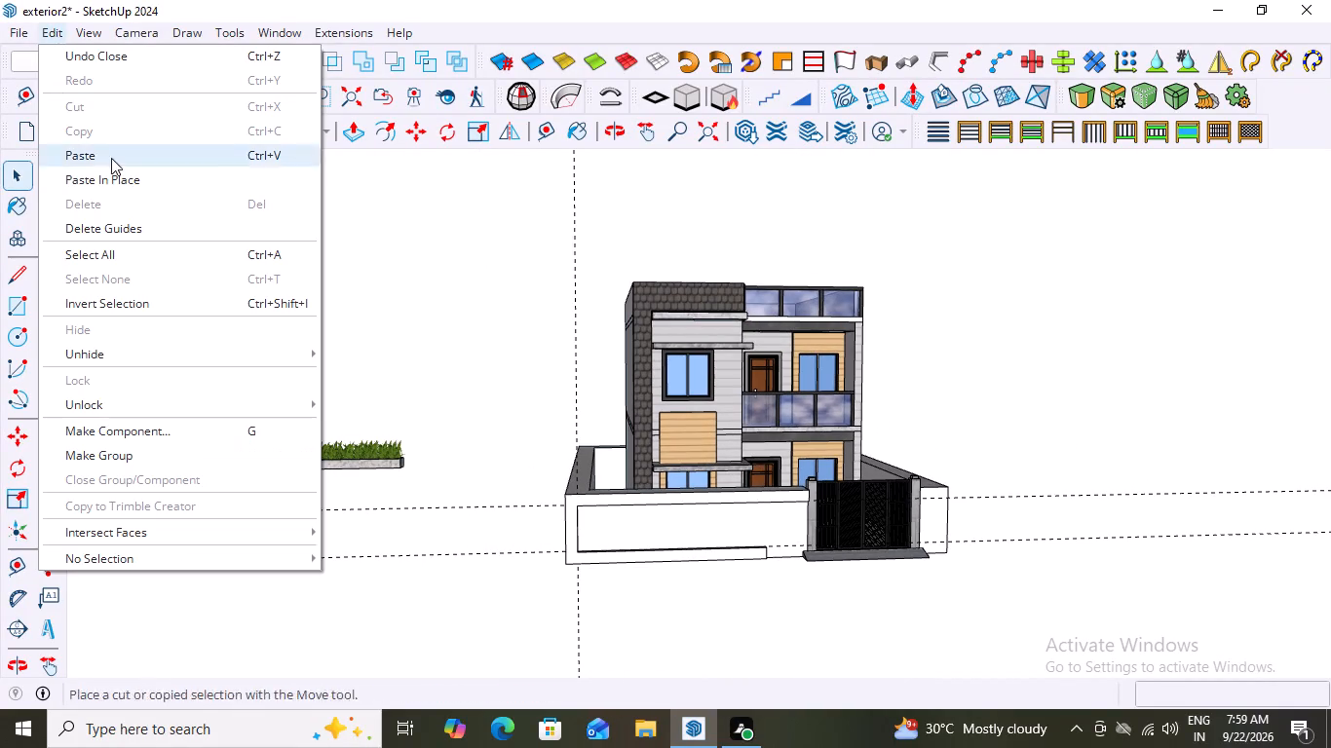
{"action": "left_click", "coordinate": [126, 228]}
{"action": "scroll", "coordinate": [480, 456], "scroll_direction": "down", "scroll_amount": 6}
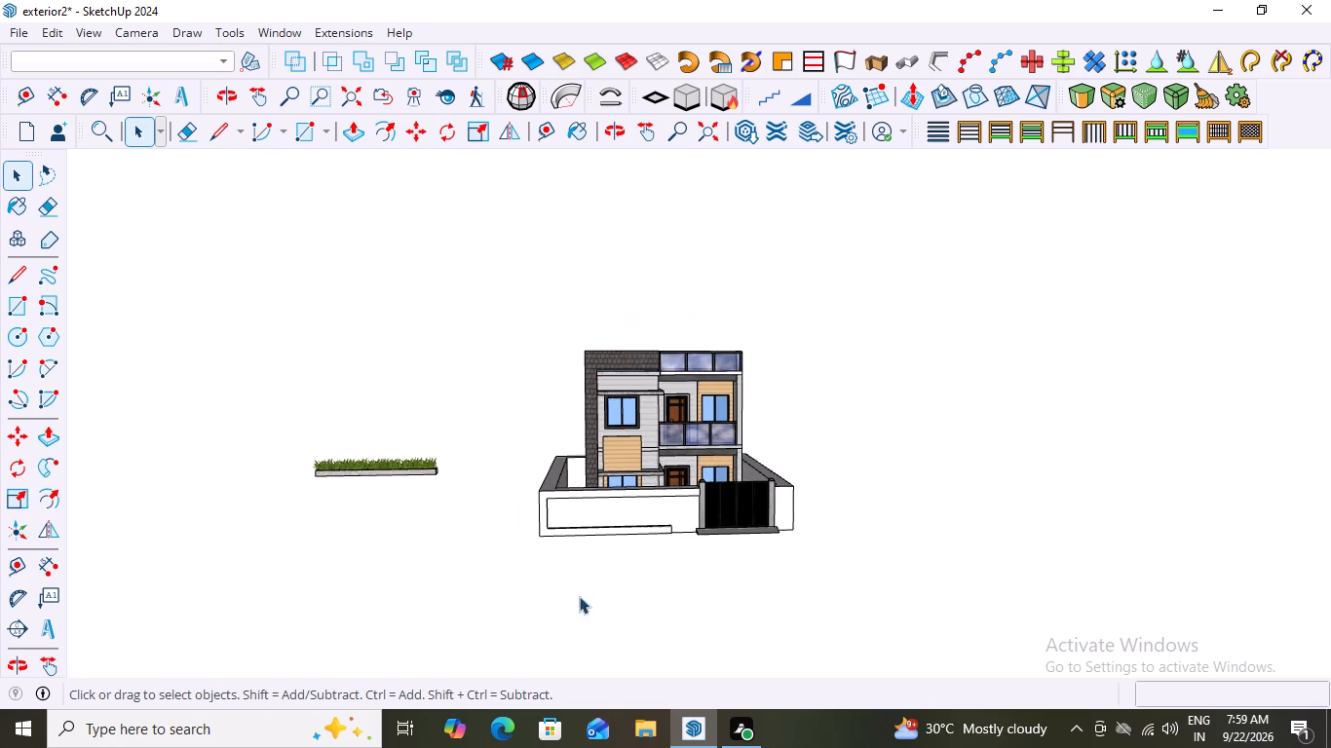
{"action": "scroll", "coordinate": [593, 569], "scroll_direction": "up", "scroll_amount": 6}
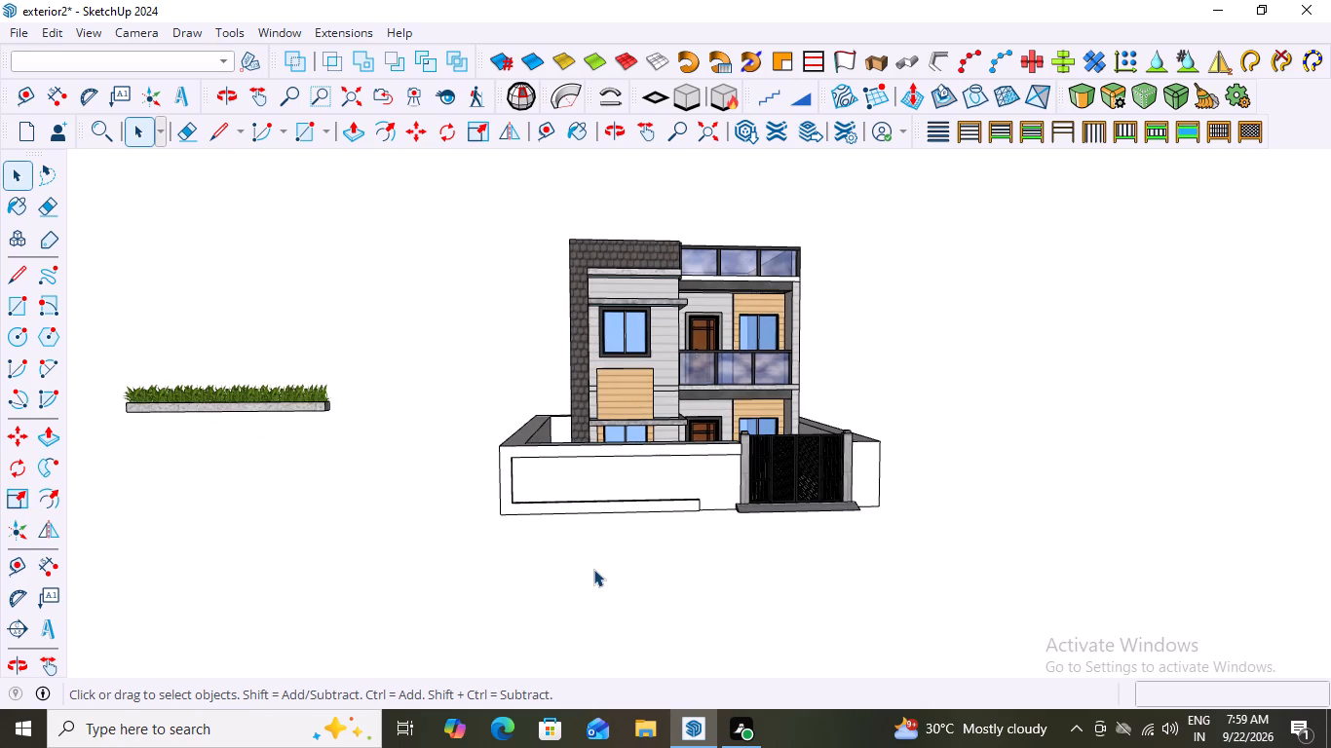
Inside the wall group, paint the raised C-shaped border's front face with the Stone material Granite Dark Gray and exit the group.
{"action": "scroll", "coordinate": [593, 569], "scroll_direction": "up", "scroll_amount": 1}
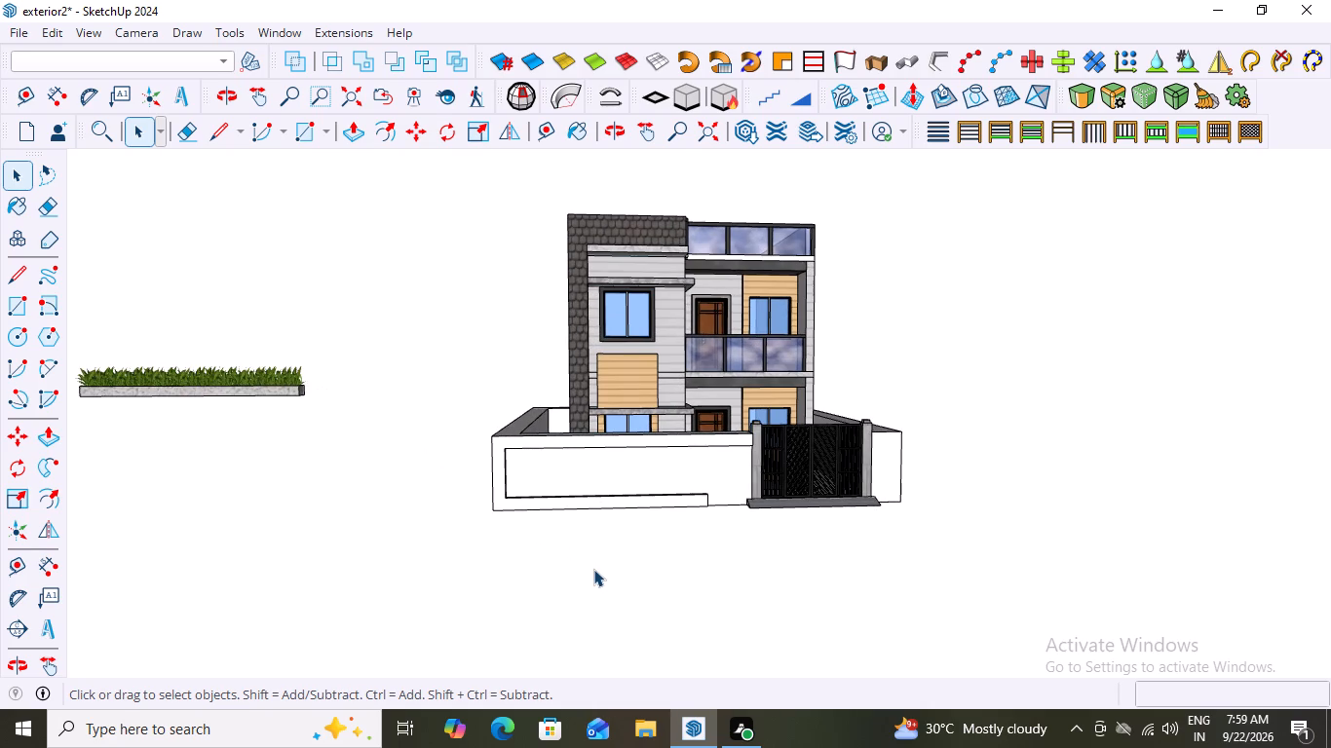
{"action": "left_click", "coordinate": [602, 438]}
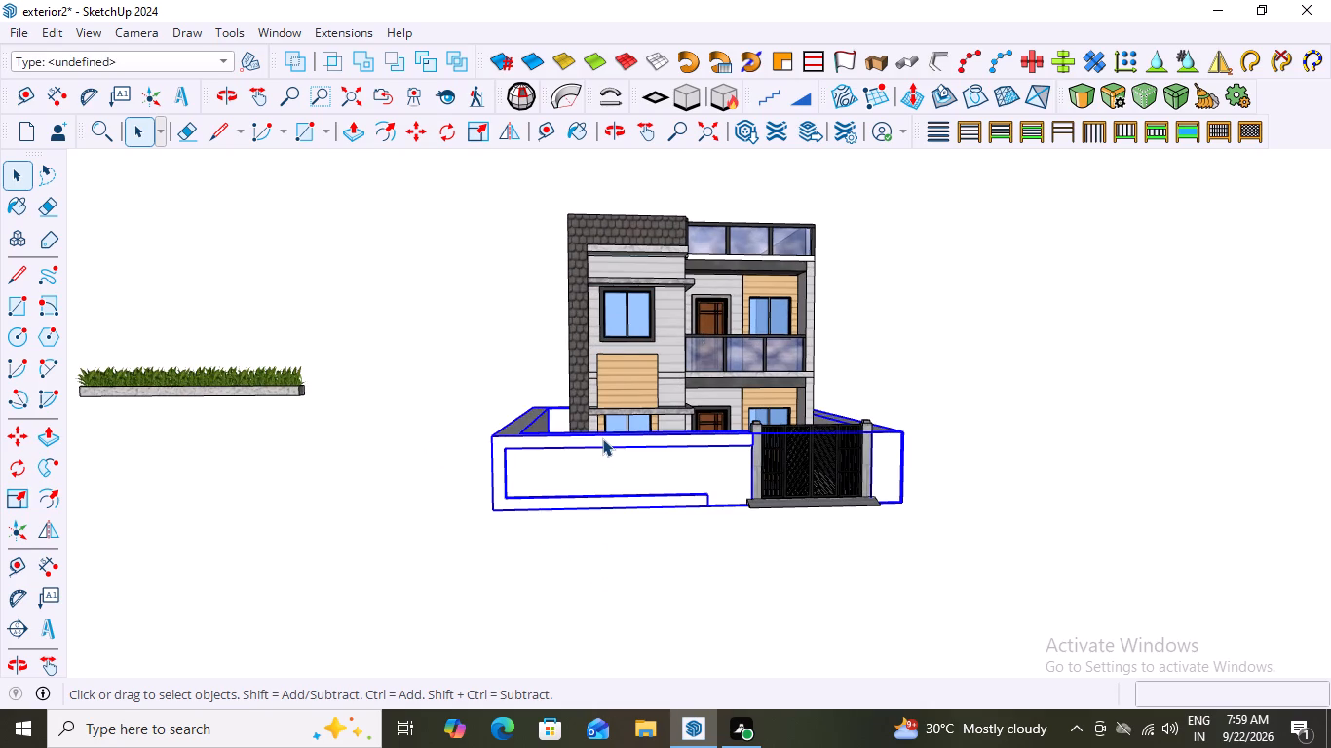
{"action": "double_click", "coordinate": [602, 438]}
{"action": "left_click", "coordinate": [602, 438]}
{"action": "scroll", "coordinate": [602, 438], "scroll_direction": "up", "scroll_amount": 2}
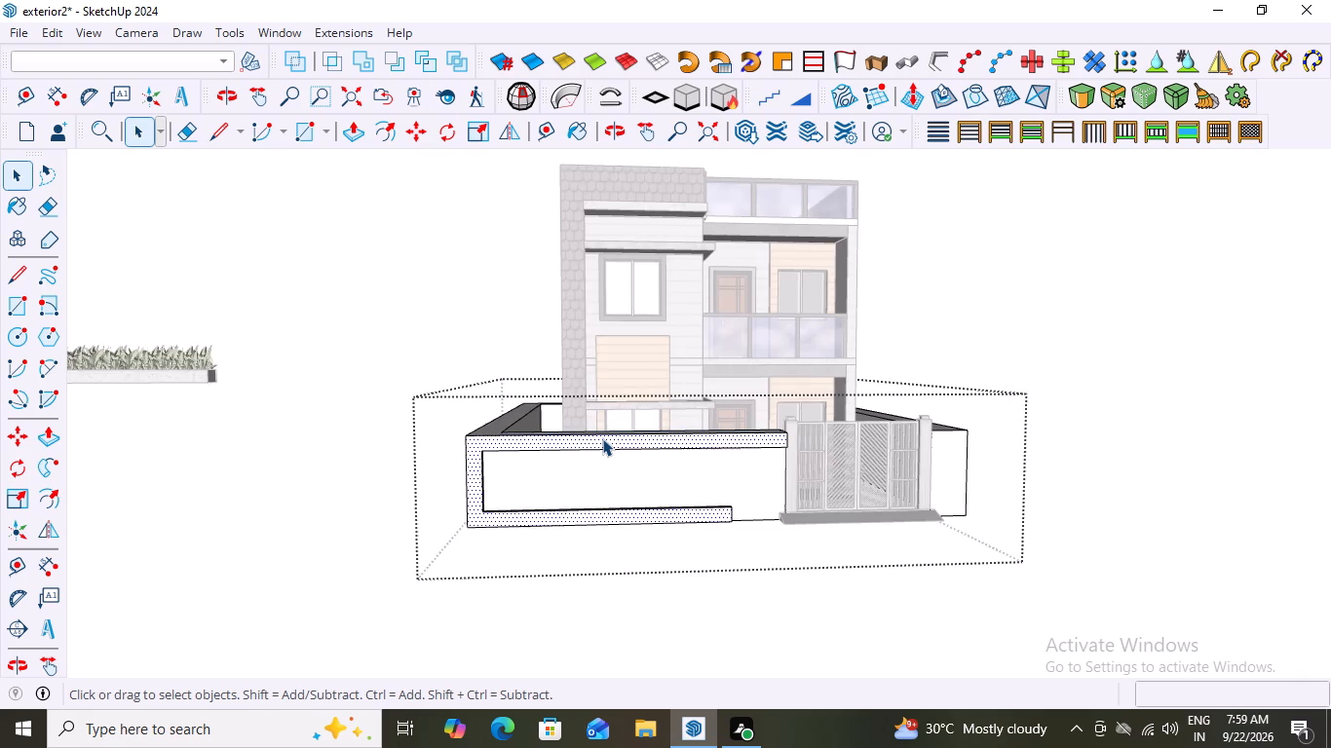
{"action": "scroll", "coordinate": [602, 438], "scroll_direction": "up", "scroll_amount": 1}
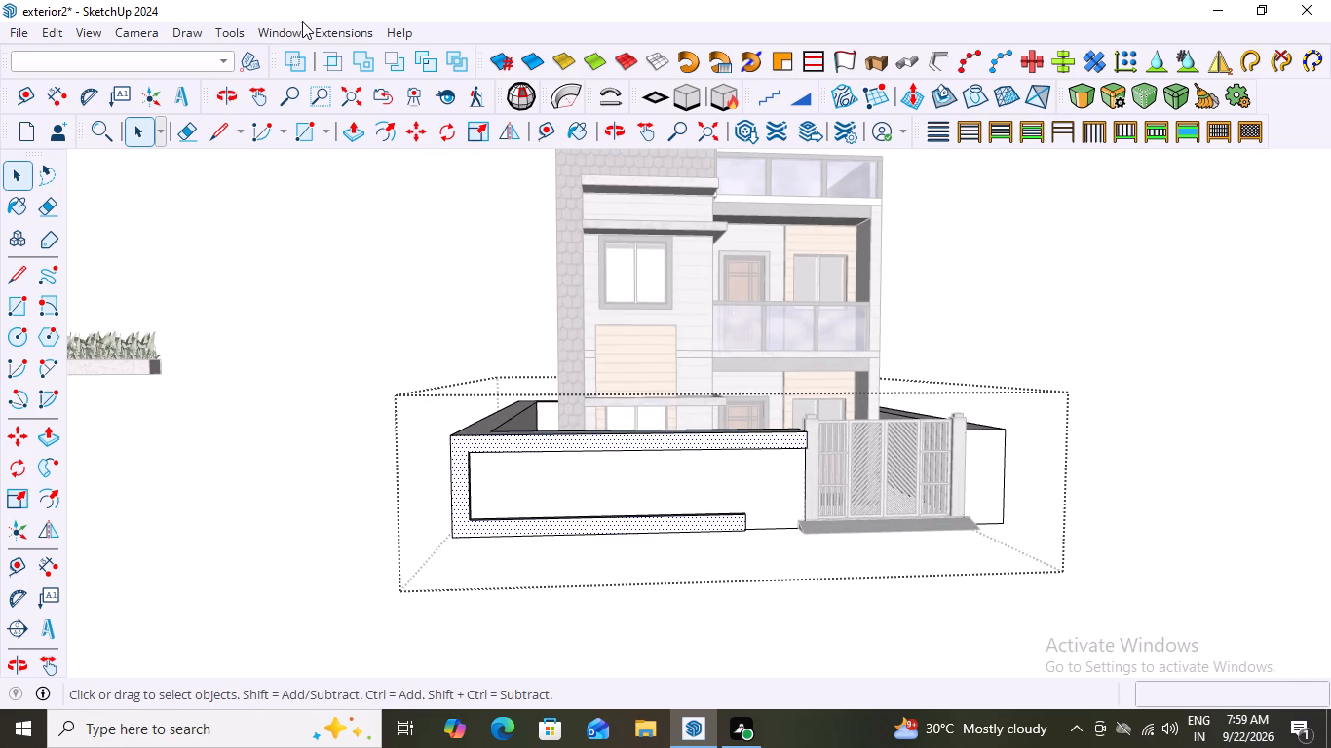
{"action": "left_click", "coordinate": [285, 31]}
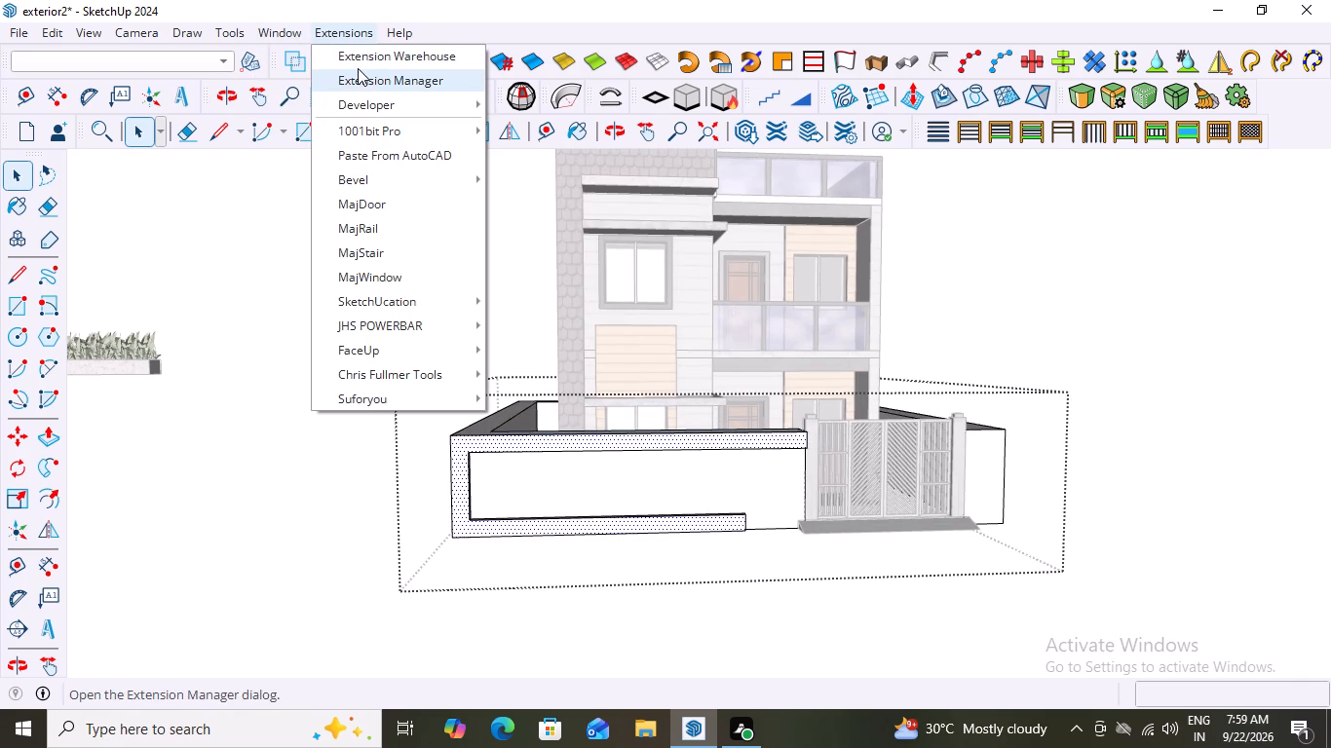
{"action": "left_click", "coordinate": [310, 54]}
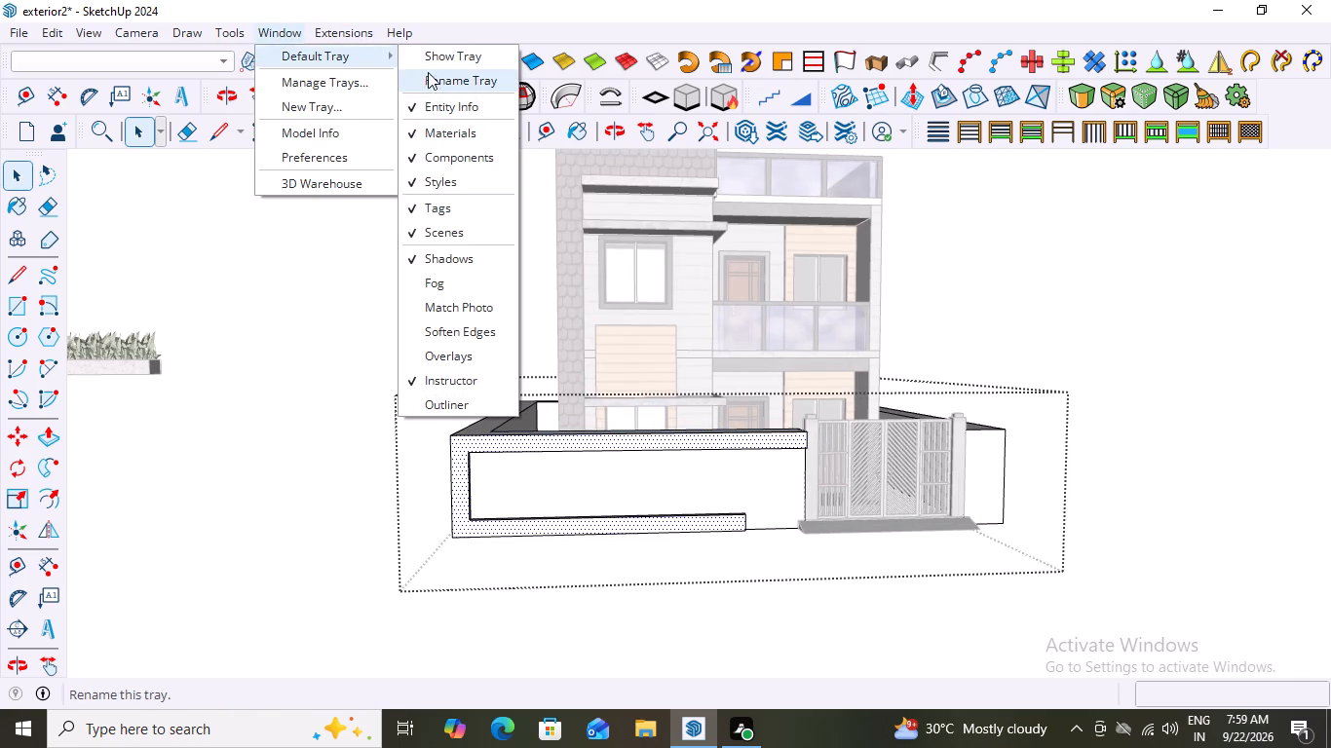
{"action": "left_click", "coordinate": [449, 56]}
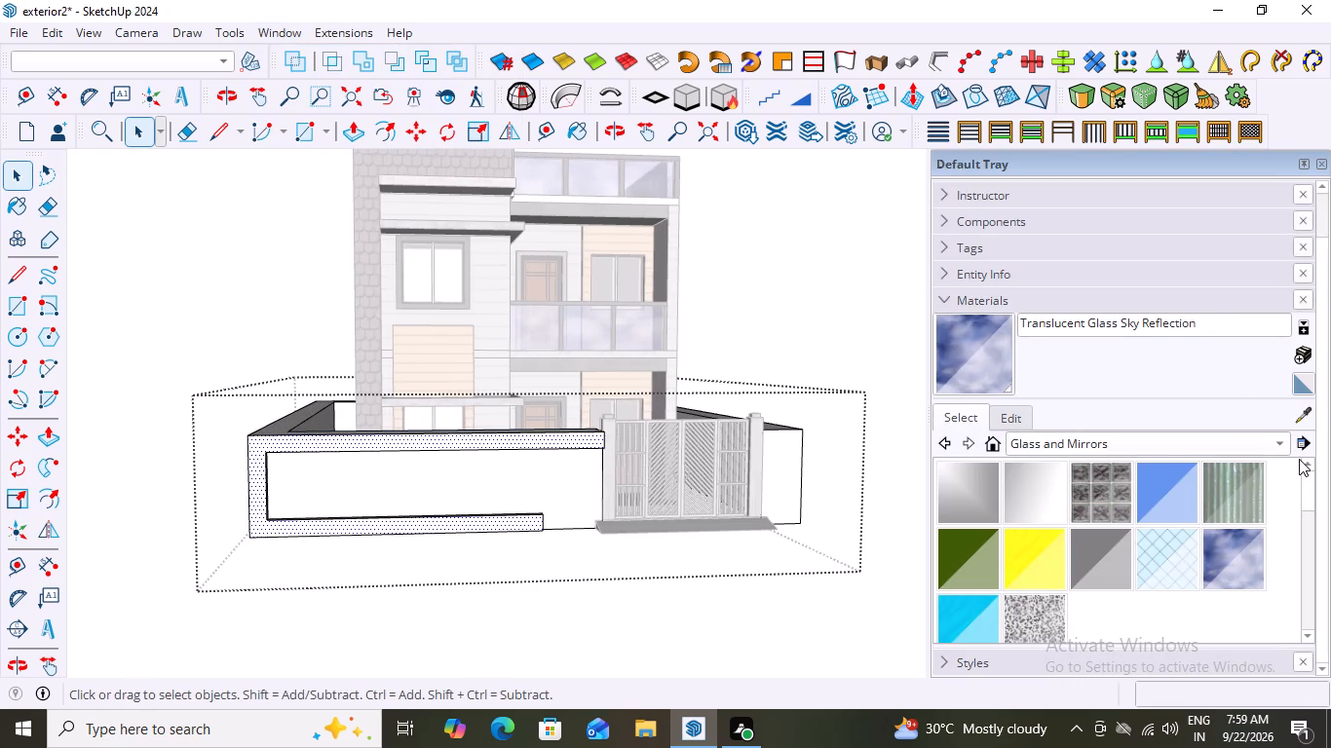
{"action": "left_click", "coordinate": [1280, 441]}
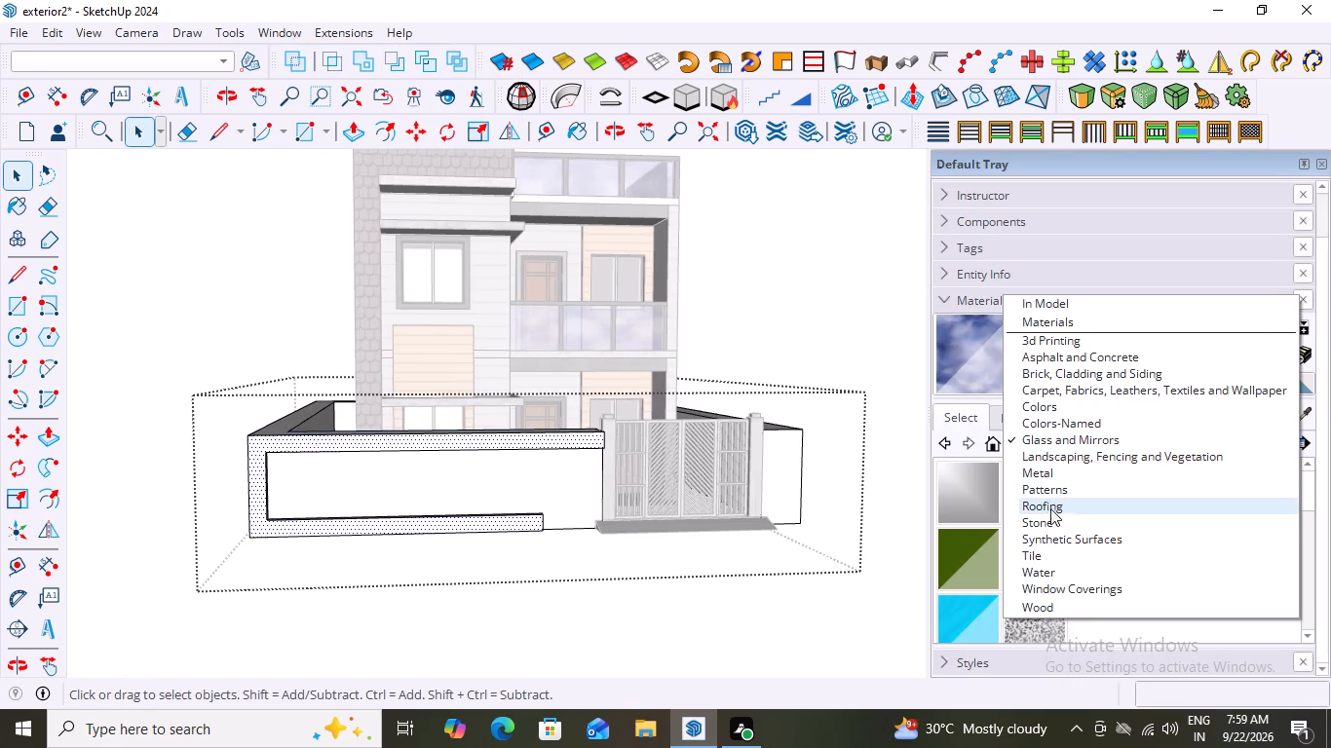
{"action": "left_click", "coordinate": [1044, 526]}
{"action": "left_click", "coordinate": [1106, 505]}
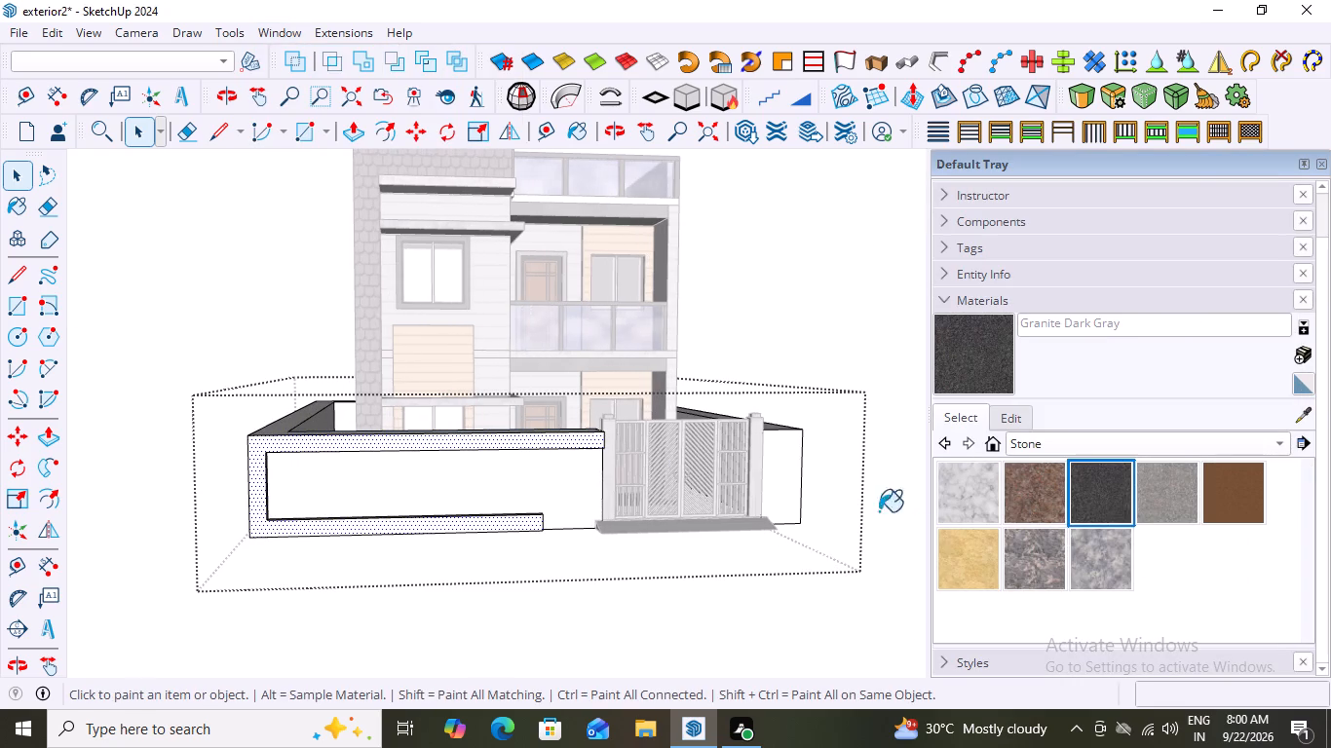
{"action": "left_click", "coordinate": [526, 444]}
{"action": "scroll", "coordinate": [374, 546], "scroll_direction": "up", "scroll_amount": 2}
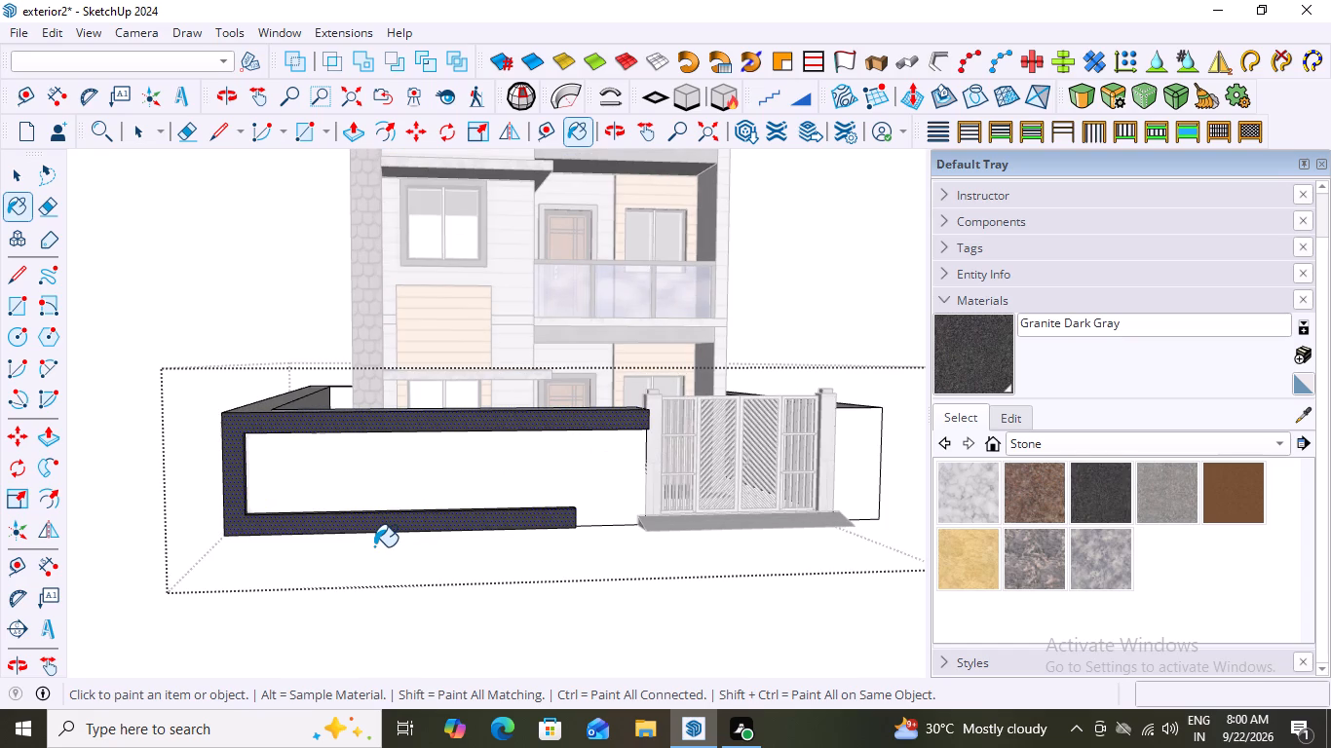
{"action": "scroll", "coordinate": [374, 546], "scroll_direction": "down", "scroll_amount": 7}
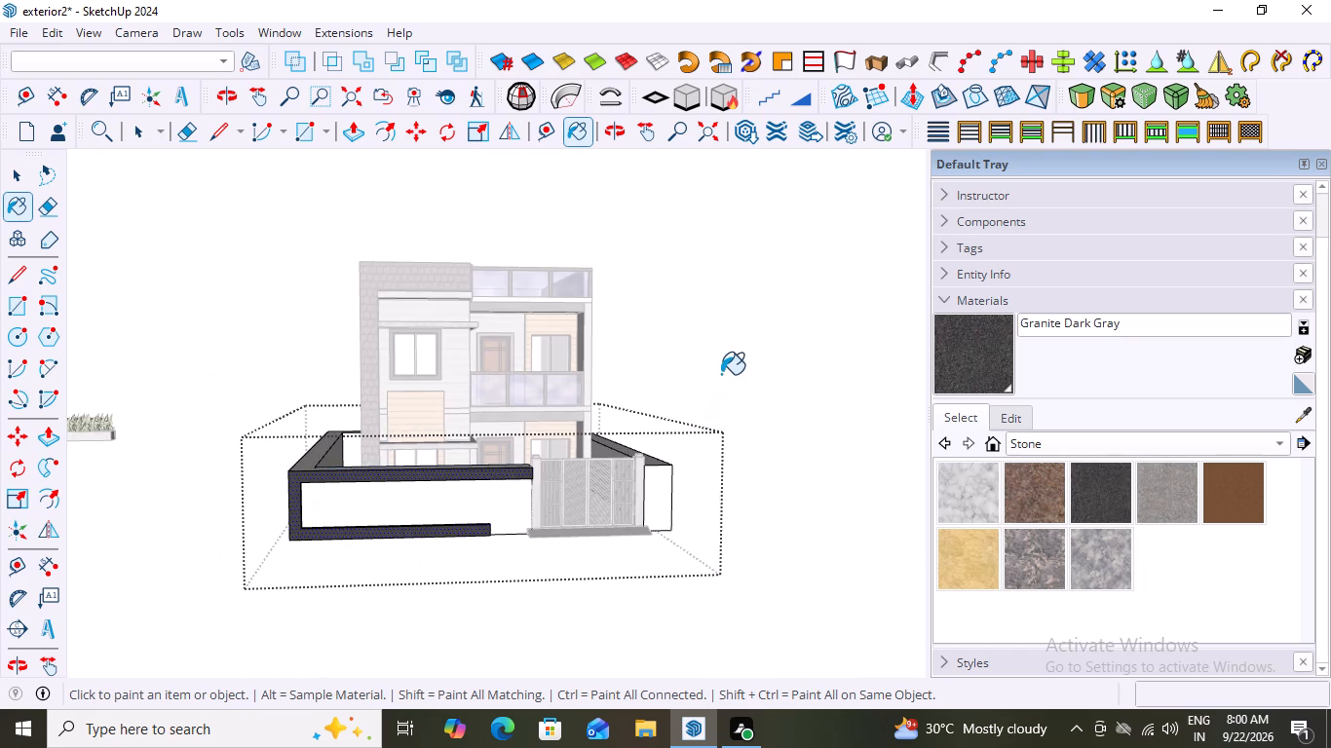
{"action": "key", "text": "space"}
{"action": "left_click", "coordinate": [789, 332]}
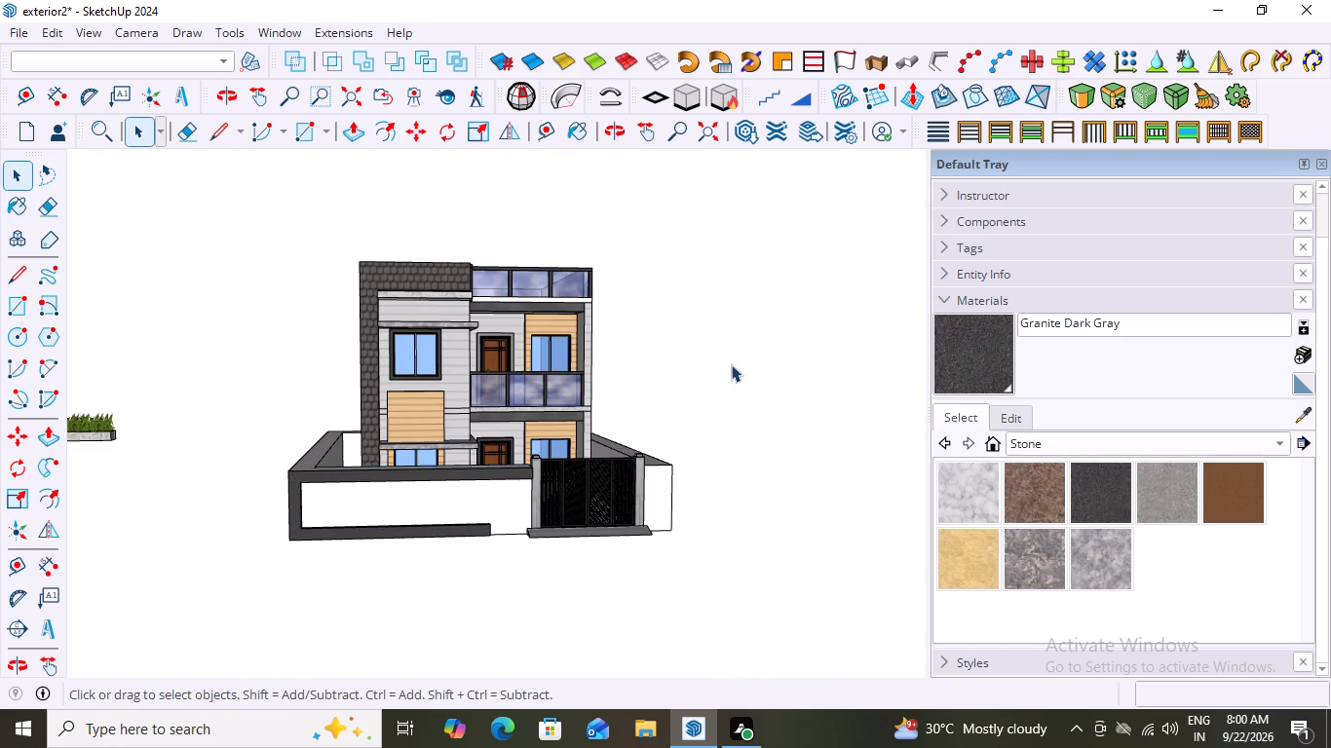
Examine the painted border together with the gate and house from the front and above, near and far.
{"action": "scroll", "coordinate": [731, 364], "scroll_direction": "down", "scroll_amount": 2}
{"action": "middle_click_drag", "start_coordinate": [569, 494], "coordinate": [599, 531]}
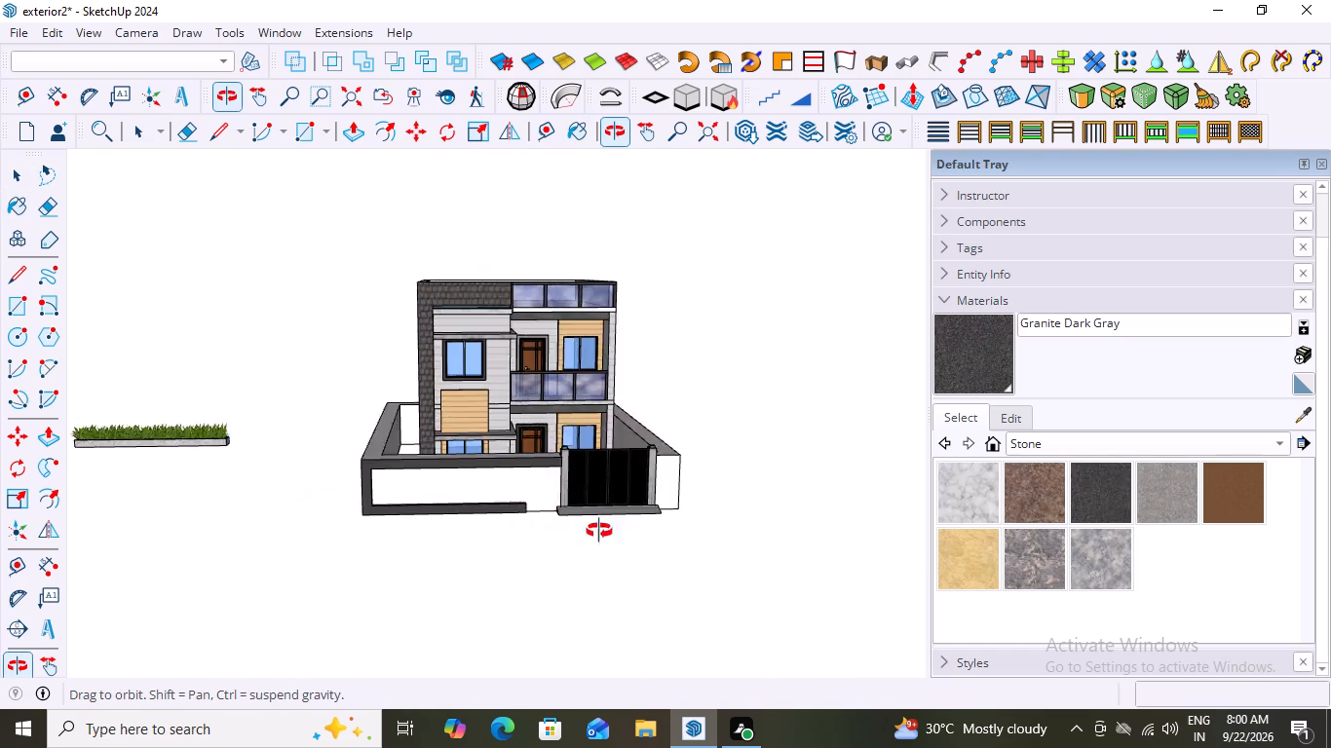
{"action": "middle_click_drag", "start_coordinate": [599, 531], "coordinate": [546, 538]}
{"action": "scroll", "coordinate": [546, 533], "scroll_direction": "down", "scroll_amount": 2}
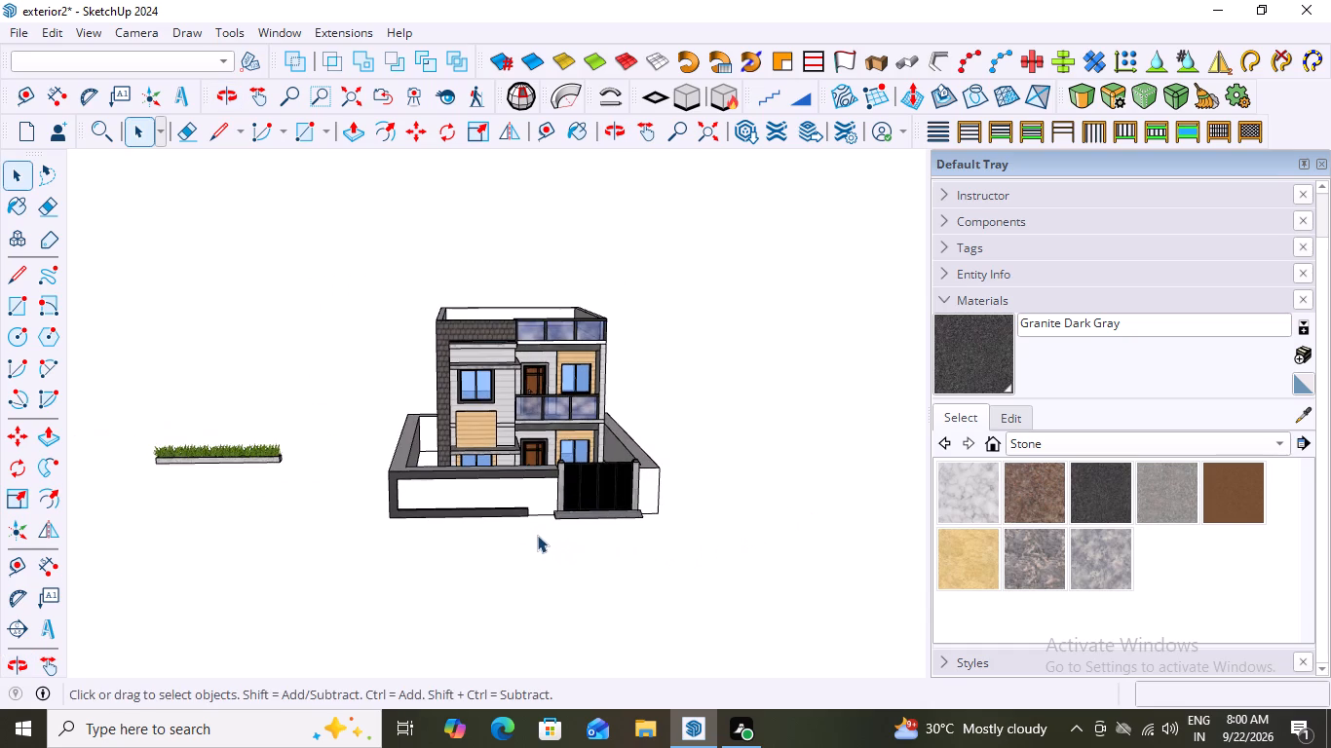
{"action": "middle_click_drag", "start_coordinate": [536, 535], "coordinate": [549, 499]}
{"action": "scroll", "coordinate": [549, 499], "scroll_direction": "up", "scroll_amount": 6}
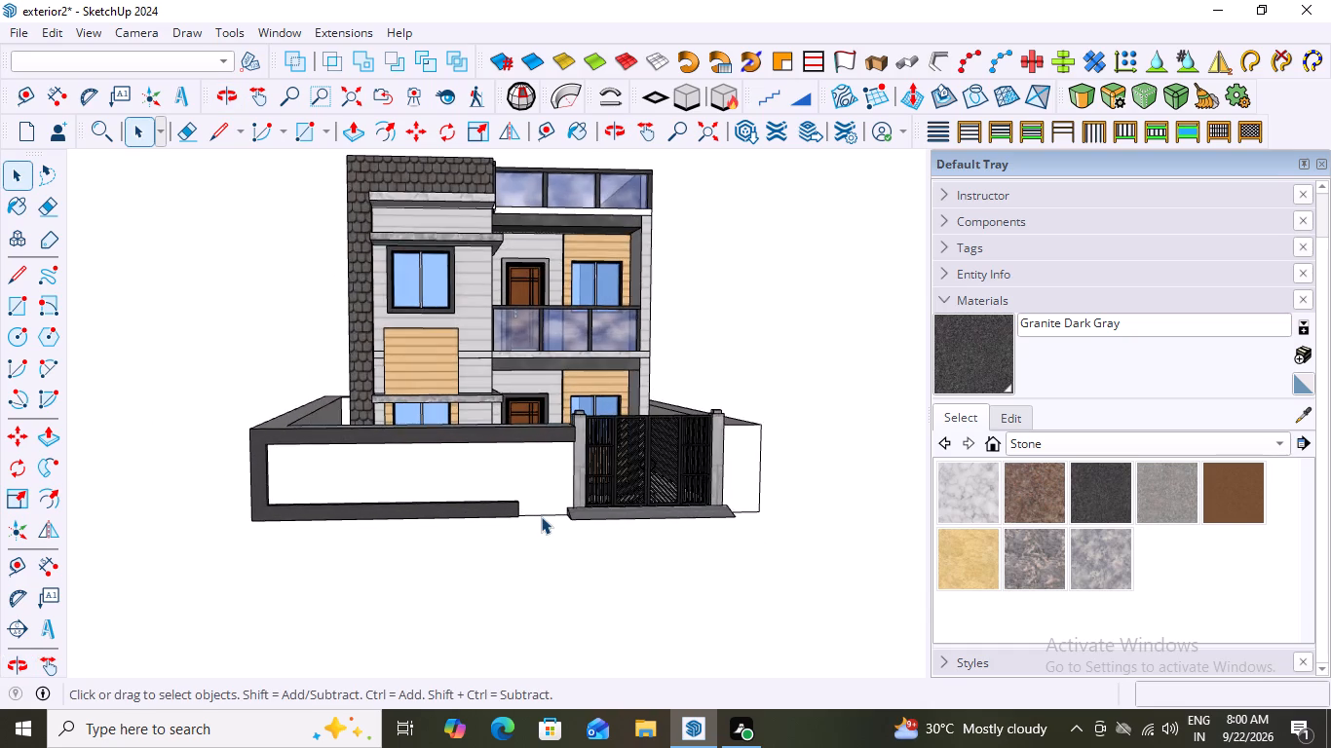
{"action": "scroll", "coordinate": [541, 516], "scroll_direction": "down", "scroll_amount": 10}
{"action": "middle_click_drag", "start_coordinate": [481, 533], "coordinate": [449, 534]}
{"action": "scroll", "coordinate": [452, 535], "scroll_direction": "up", "scroll_amount": 6}
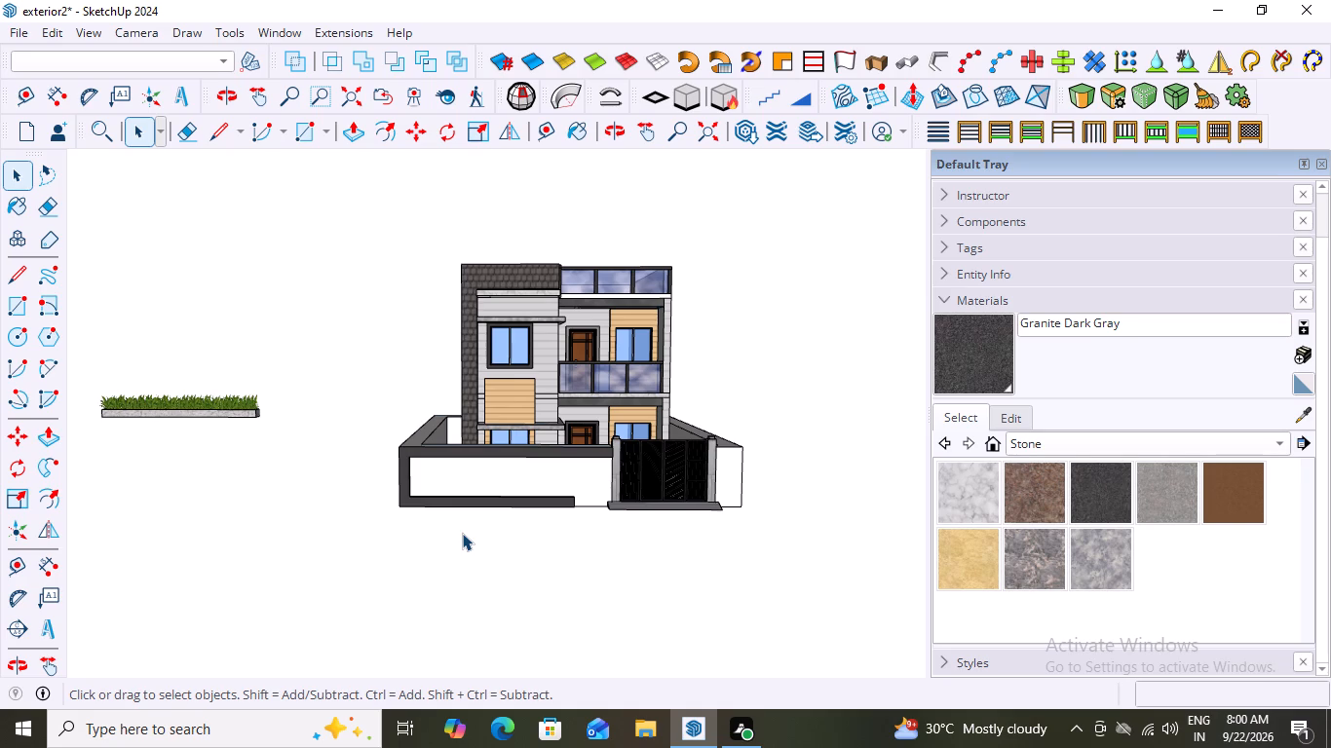
Open the group holding the grass planter and move the planter about 29' to the ground before the front wall.
{"action": "scroll", "coordinate": [249, 425], "scroll_direction": "up", "scroll_amount": 2}
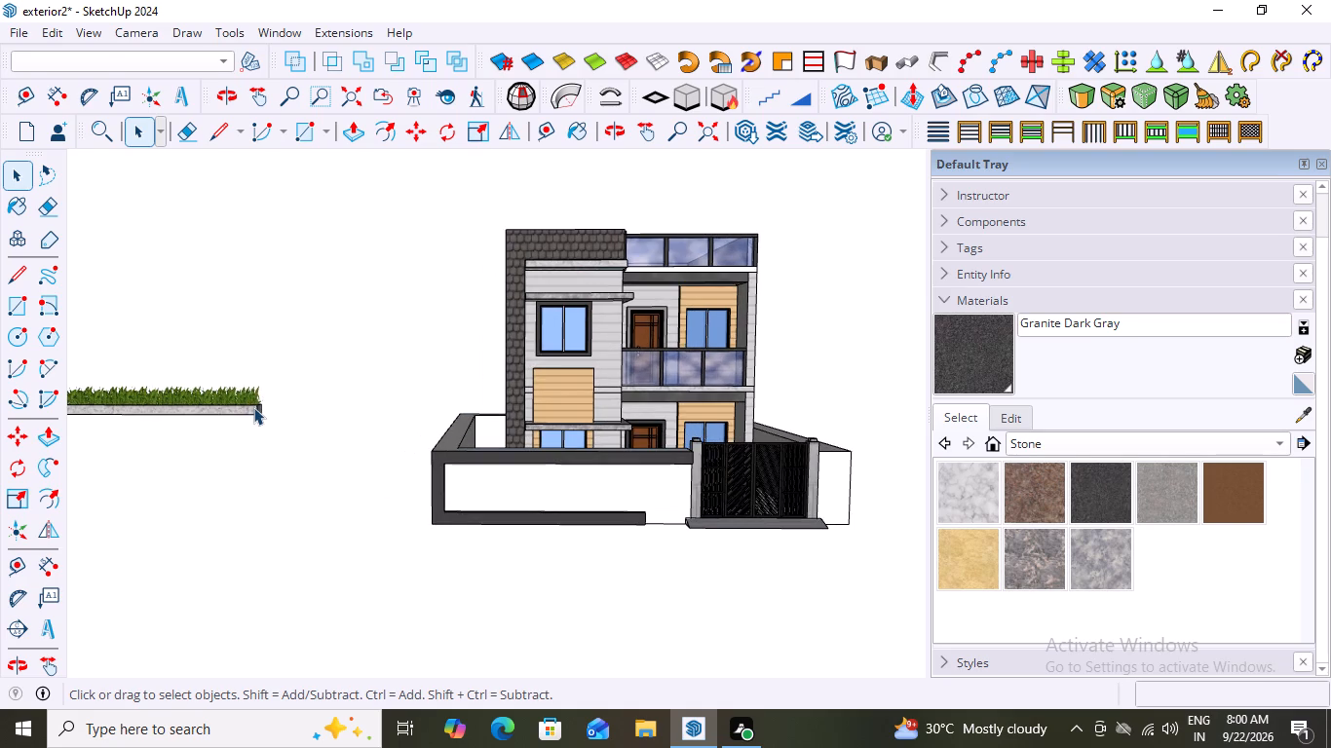
{"action": "left_click", "coordinate": [253, 407]}
{"action": "double_click", "coordinate": [253, 407]}
{"action": "left_click", "coordinate": [253, 407]}
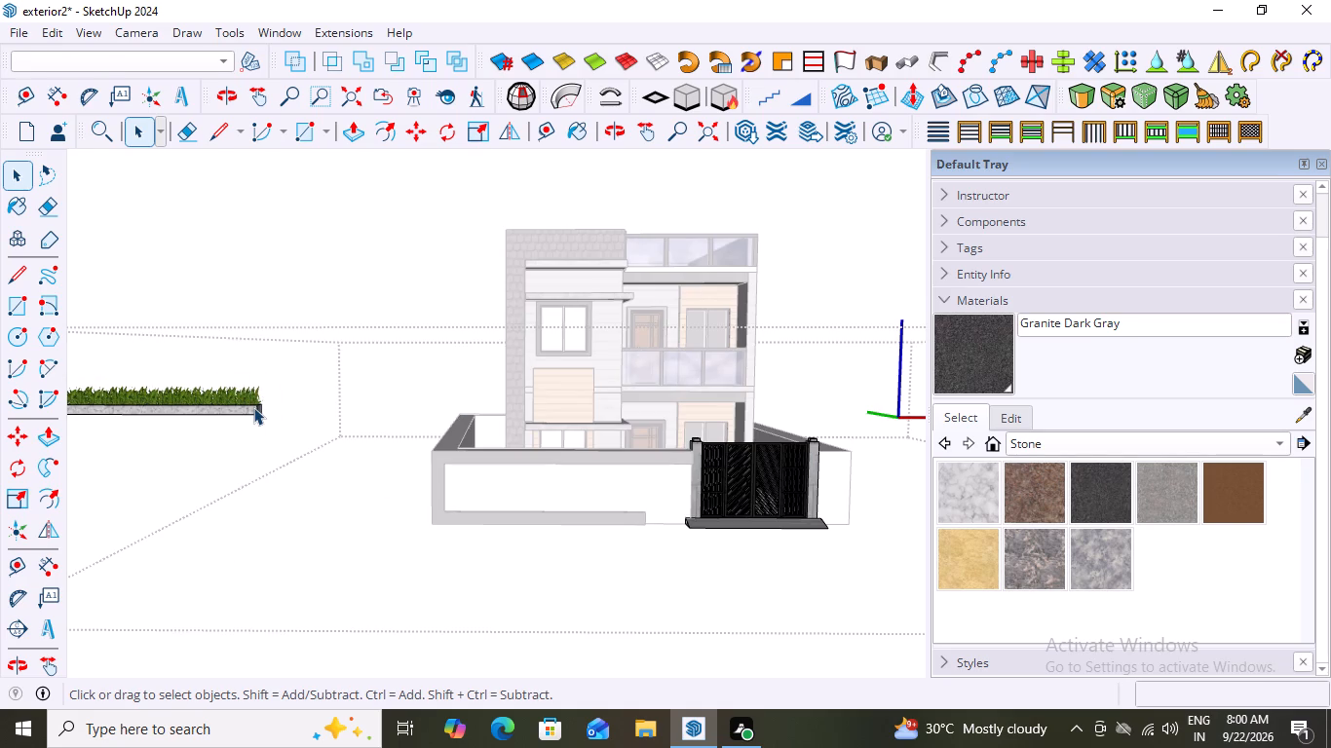
{"action": "scroll", "coordinate": [253, 407], "scroll_direction": "up", "scroll_amount": 2}
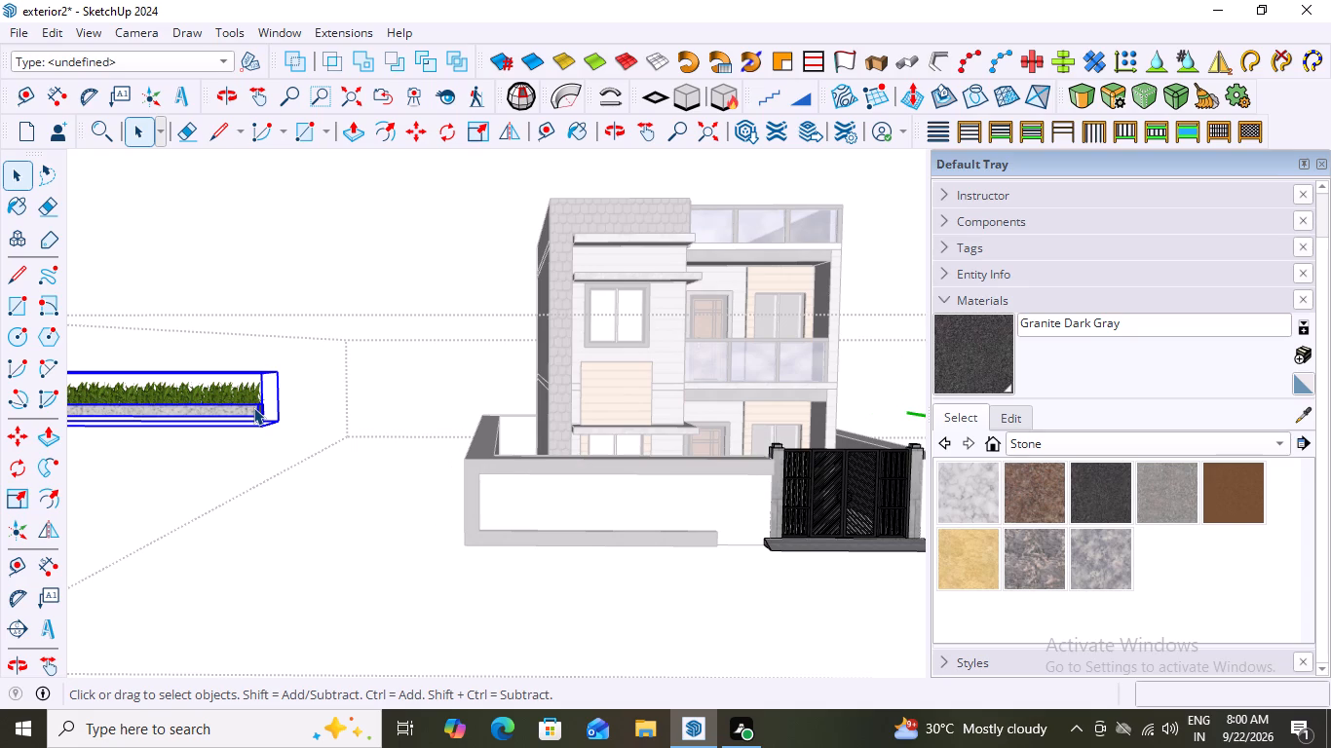
{"action": "key", "text": "m"}
{"action": "scroll", "coordinate": [259, 430], "scroll_direction": "up", "scroll_amount": 8}
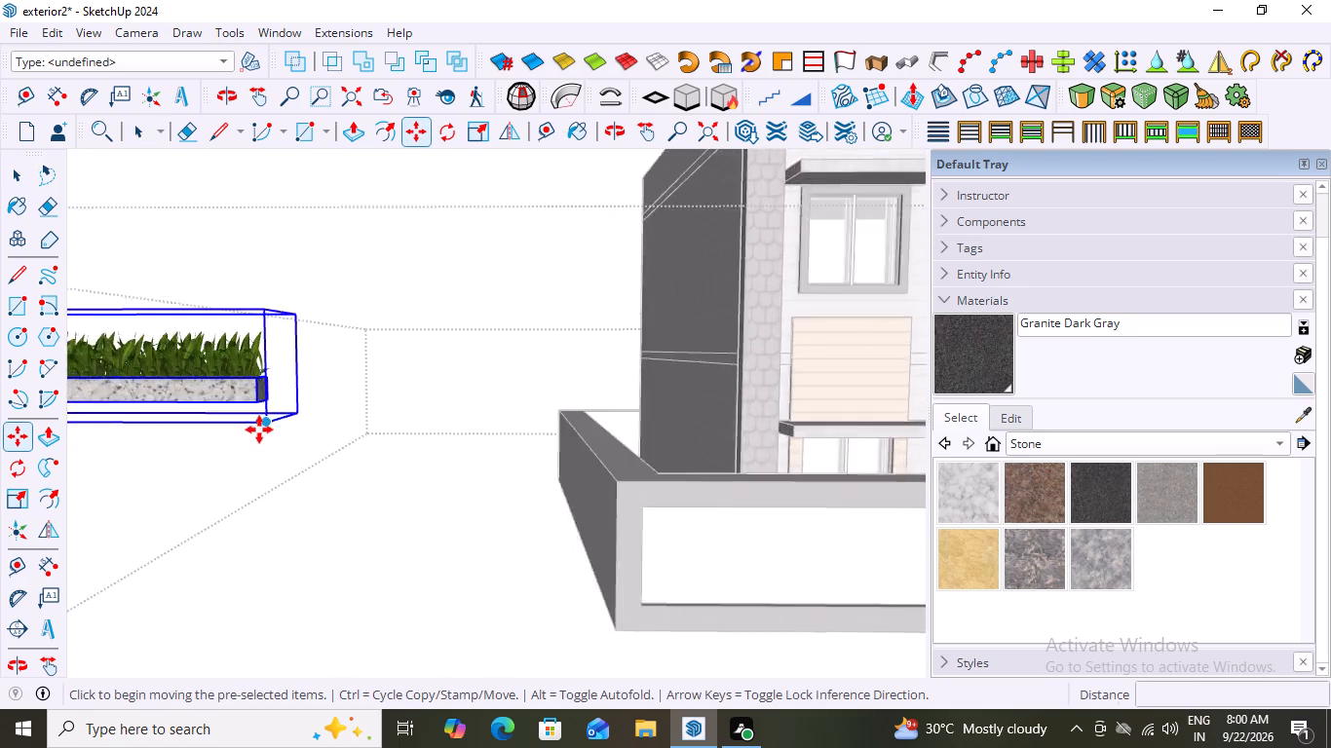
{"action": "scroll", "coordinate": [259, 430], "scroll_direction": "up", "scroll_amount": 3}
{"action": "left_click", "coordinate": [254, 385]}
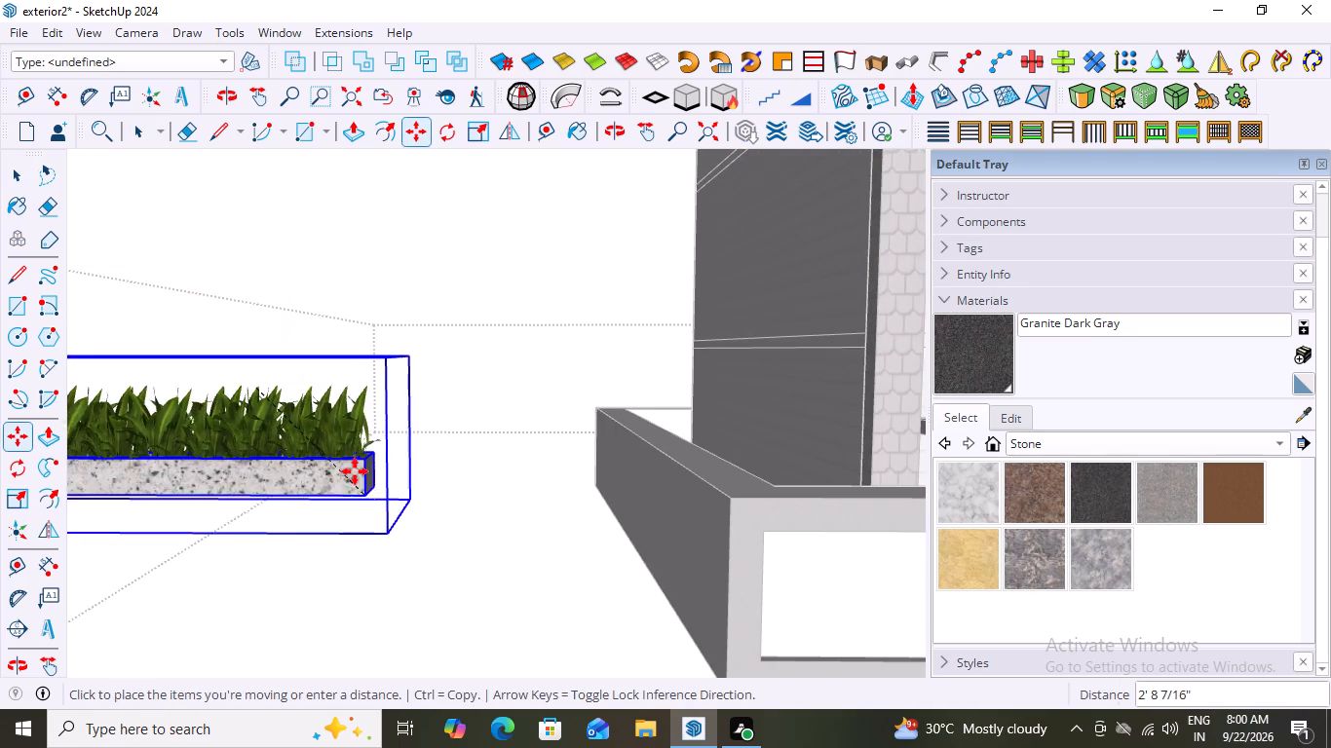
{"action": "scroll", "coordinate": [354, 469], "scroll_direction": "down", "scroll_amount": 19}
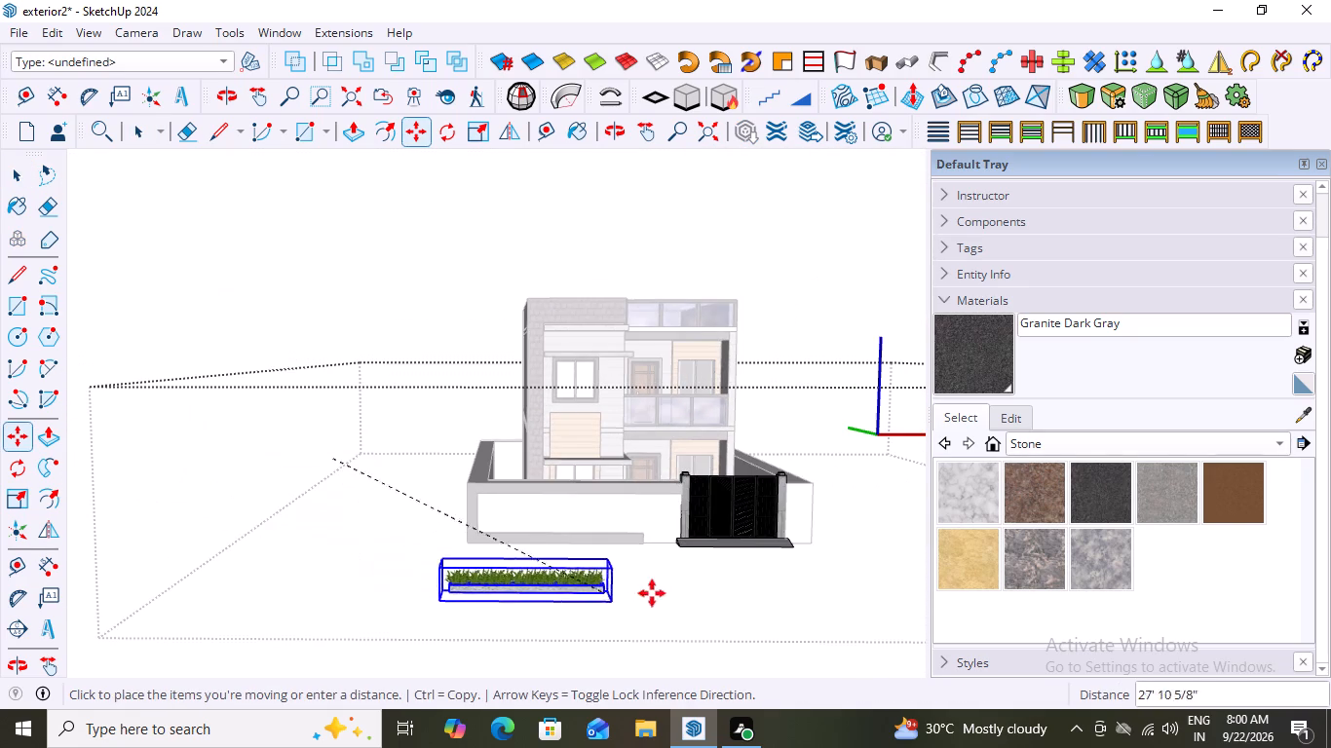
{"action": "scroll", "coordinate": [612, 568], "scroll_direction": "up", "scroll_amount": 9}
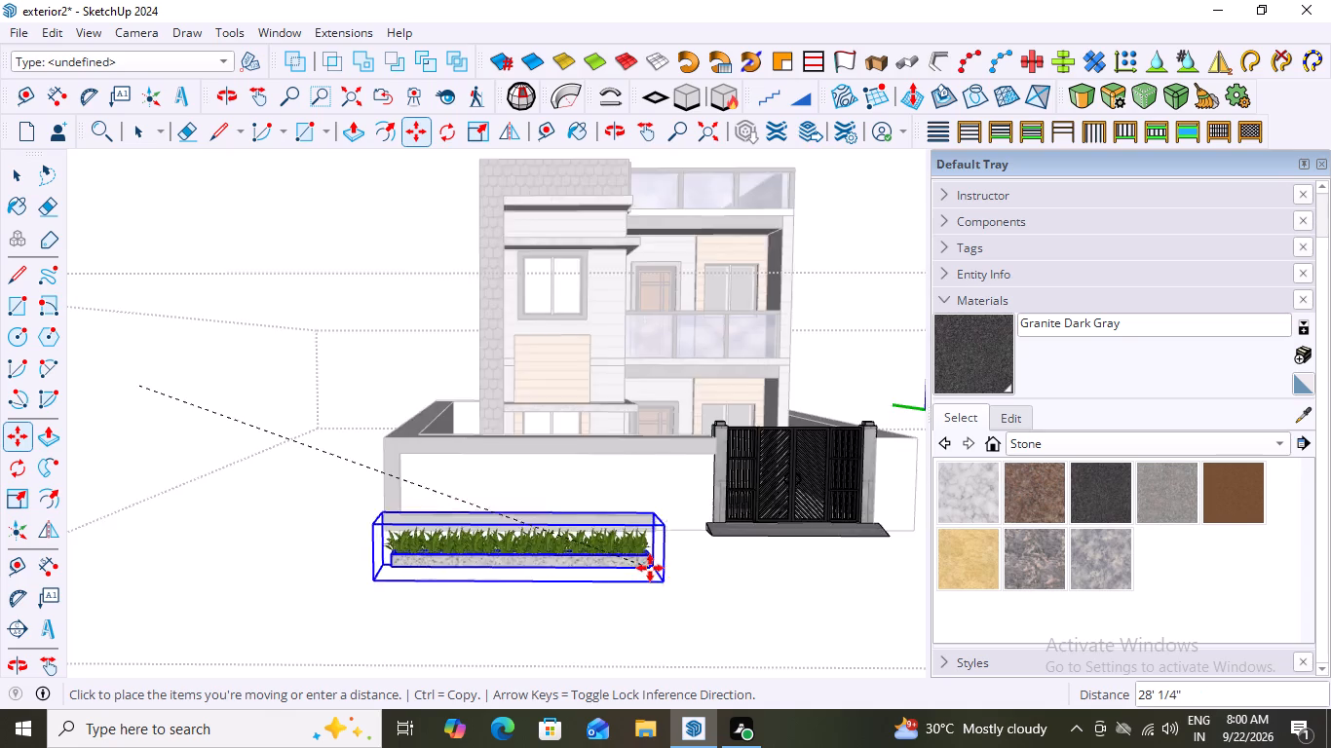
{"action": "scroll", "coordinate": [650, 568], "scroll_direction": "up", "scroll_amount": 4}
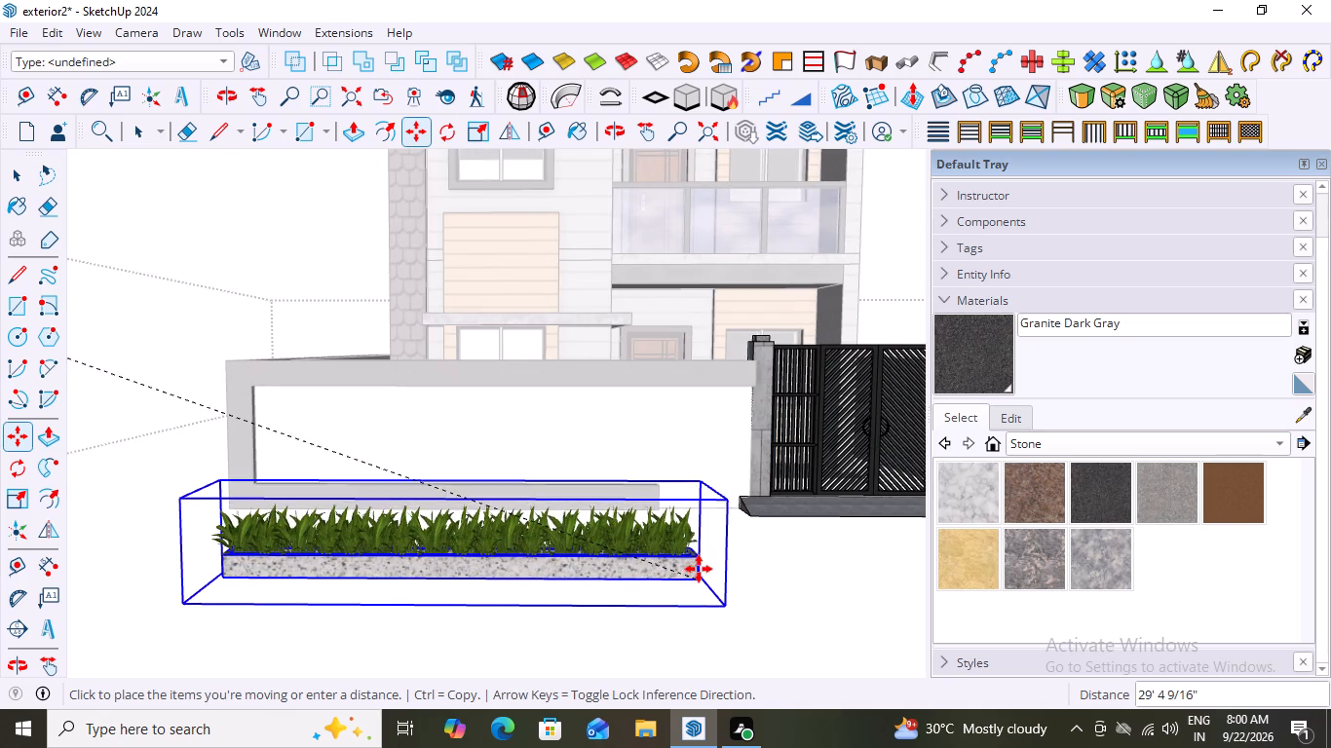
{"action": "left_click", "coordinate": [698, 562]}
{"action": "key", "text": "space"}
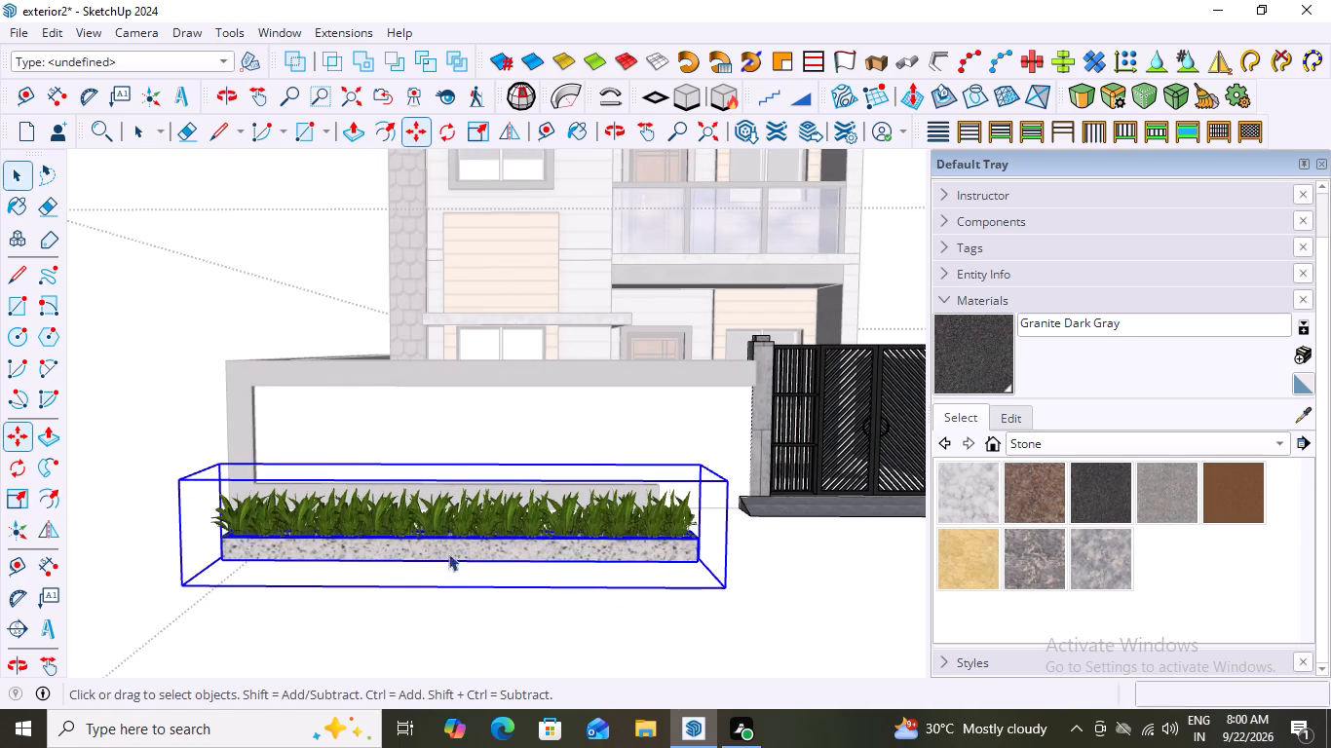
Move the grass planter about 9' 9" against the front wall, snapping its bottom back corner to the wall's outer base corner.
{"action": "middle_click_drag", "start_coordinate": [421, 537], "coordinate": [774, 587]}
{"action": "middle_click_drag", "start_coordinate": [410, 528], "coordinate": [536, 548]}
{"action": "scroll", "coordinate": [527, 553], "scroll_direction": "up", "scroll_amount": 3}
{"action": "scroll", "coordinate": [536, 549], "scroll_direction": "down", "scroll_amount": 5}
{"action": "scroll", "coordinate": [740, 645], "scroll_direction": "up", "scroll_amount": 3}
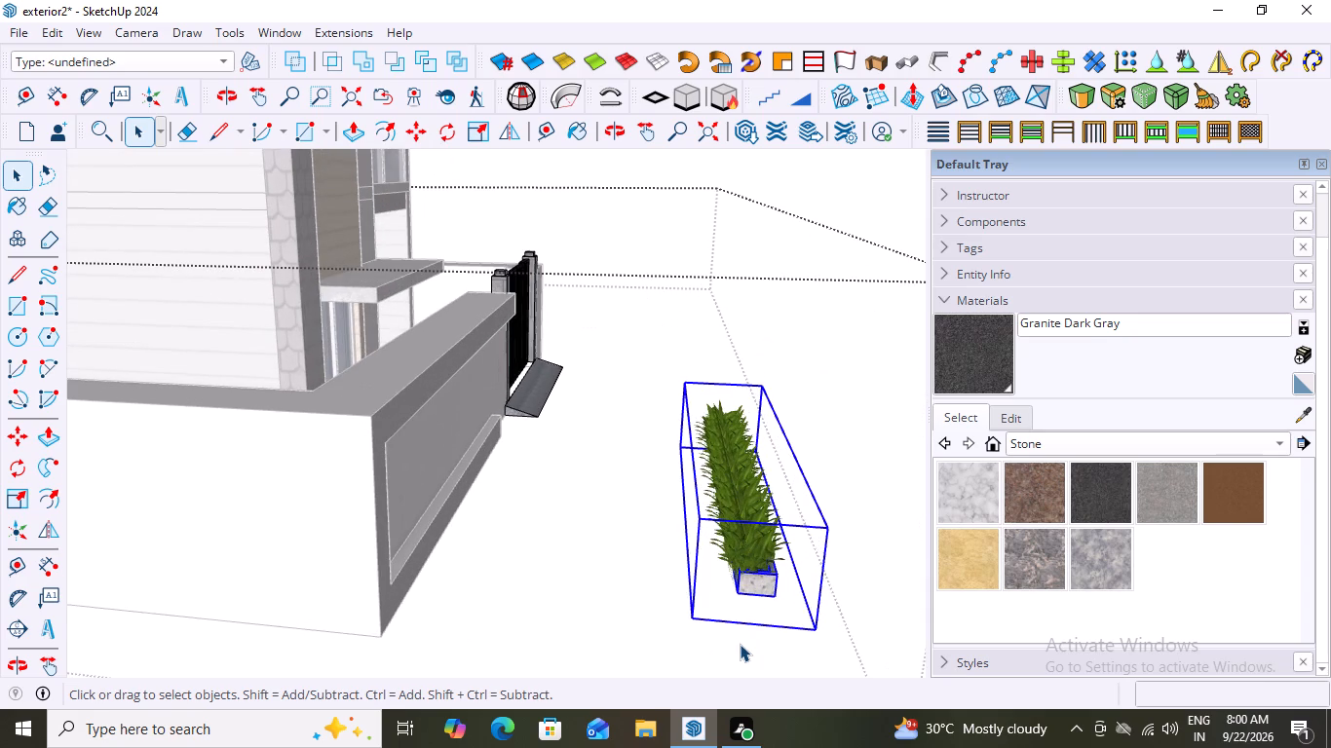
{"action": "key", "text": "m"}
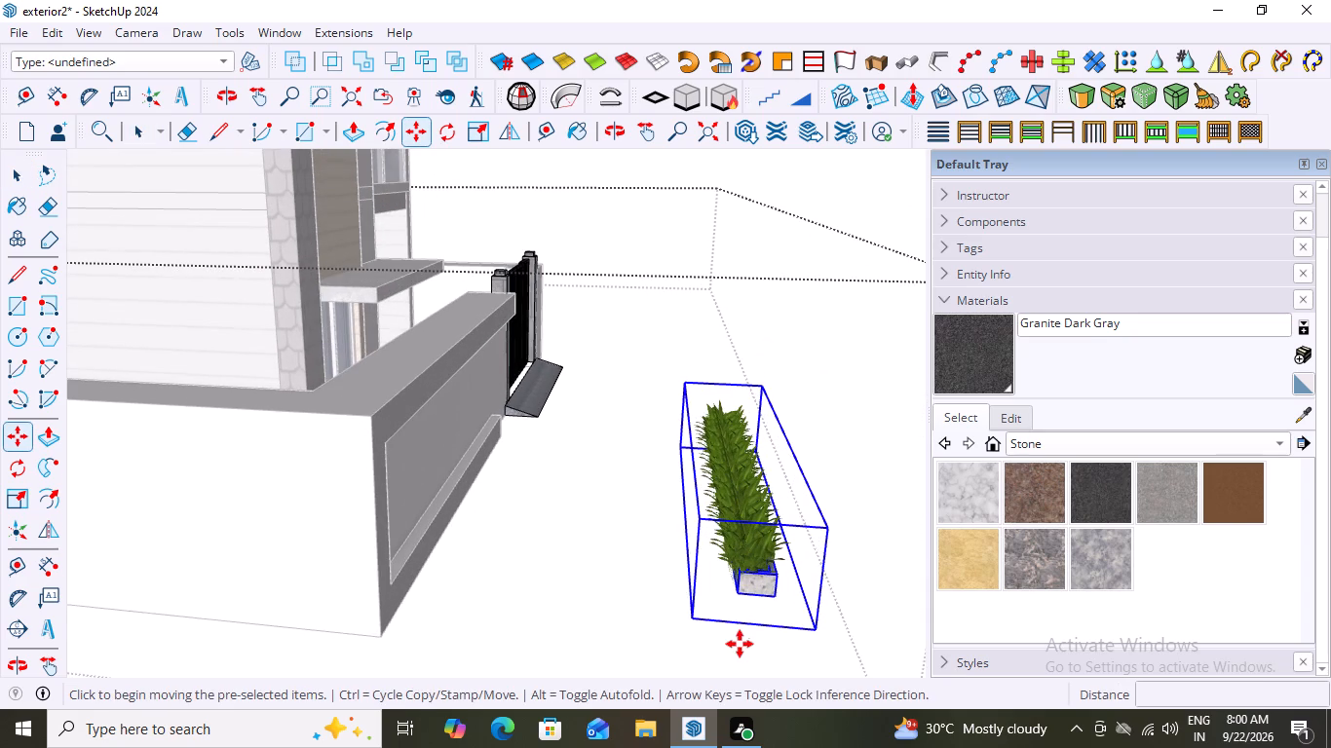
{"action": "left_click", "coordinate": [741, 593]}
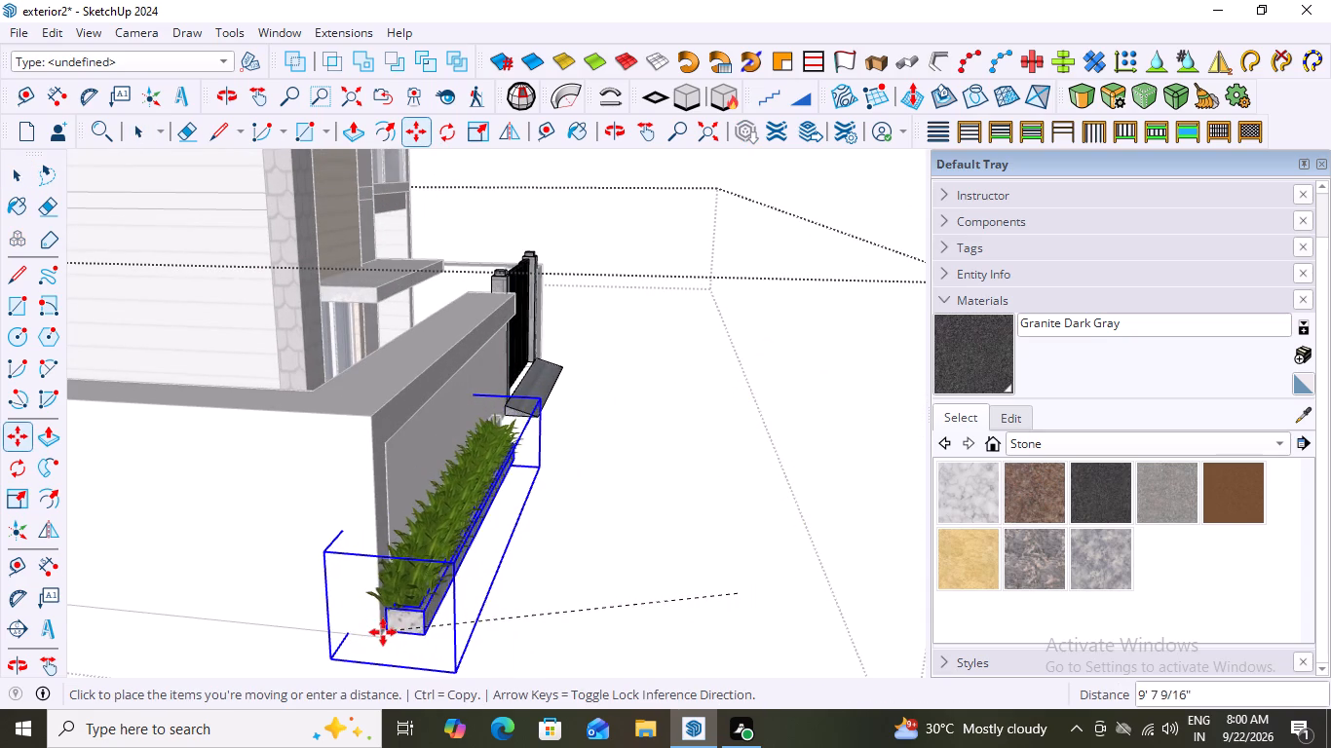
{"action": "scroll", "coordinate": [381, 637], "scroll_direction": "up", "scroll_amount": 8}
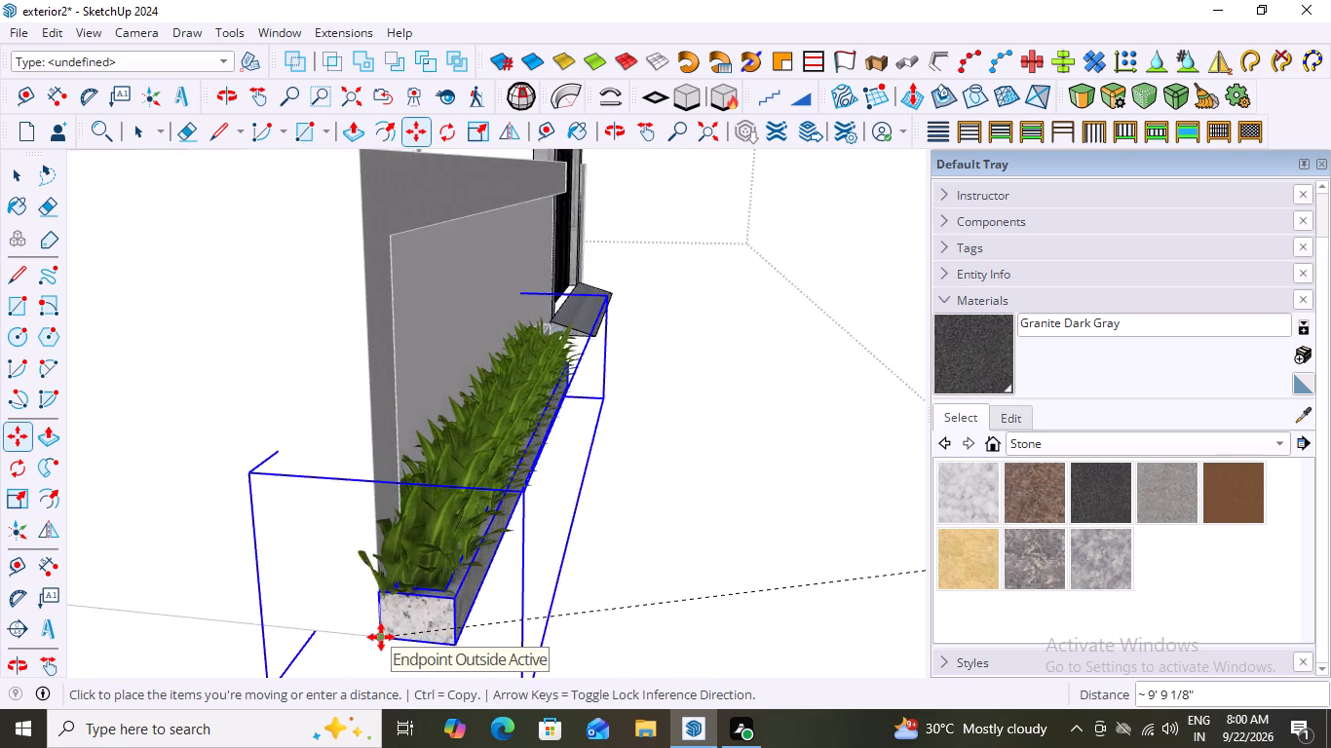
{"action": "scroll", "coordinate": [381, 637], "scroll_direction": "up", "scroll_amount": 4}
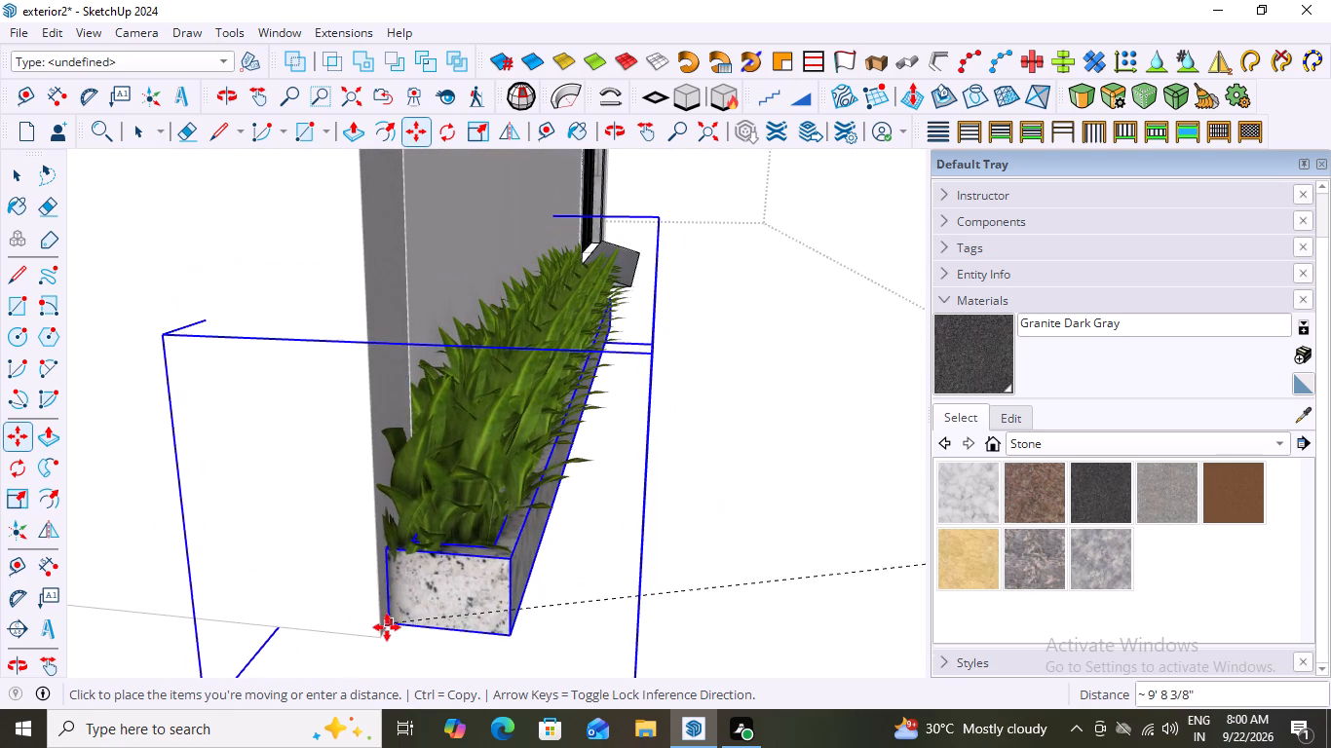
{"action": "left_click", "coordinate": [383, 630]}
{"action": "key", "text": "space"}
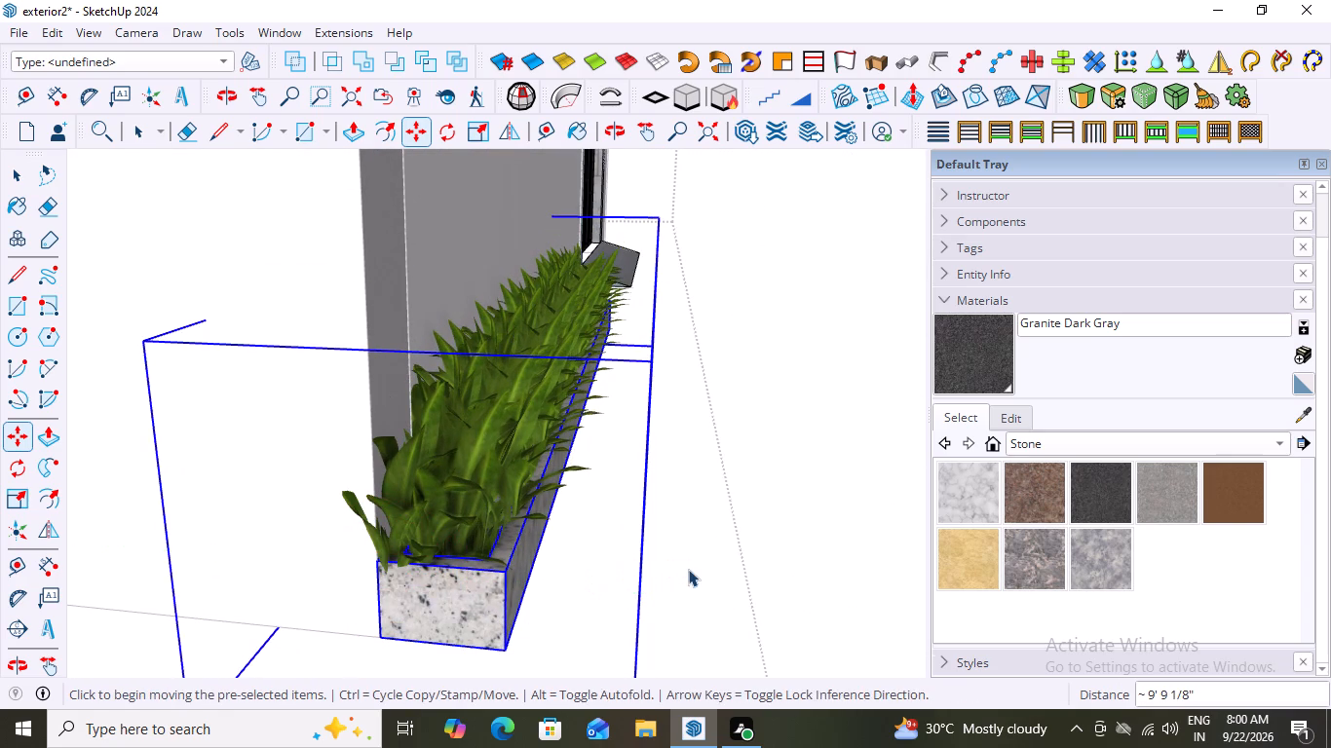
Examine how the grass planter sits along the front wall and where it ends relative to the border's lower strip.
{"action": "middle_click_drag", "start_coordinate": [777, 542], "coordinate": [464, 569]}
{"action": "scroll", "coordinate": [464, 569], "scroll_direction": "down", "scroll_amount": 12}
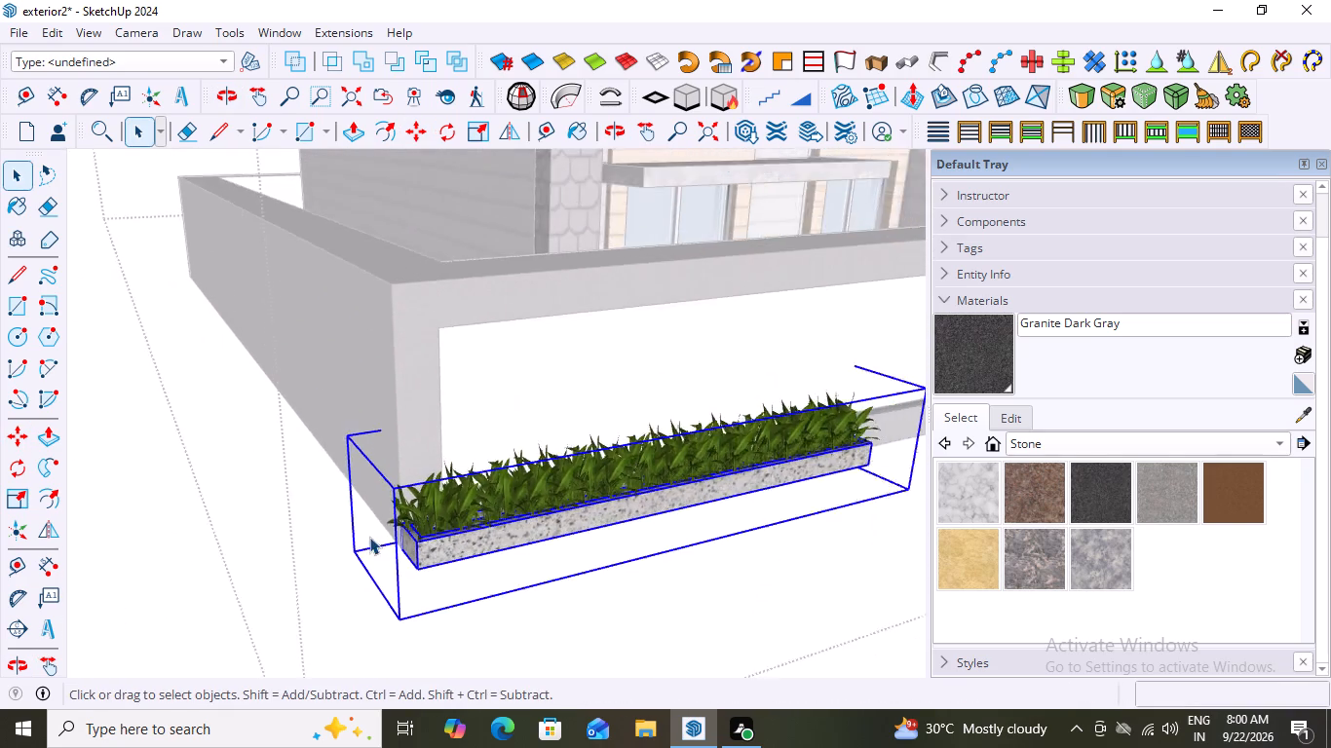
{"action": "scroll", "coordinate": [369, 537], "scroll_direction": "down", "scroll_amount": 3}
{"action": "middle_click_drag", "start_coordinate": [818, 467], "coordinate": [602, 522]}
{"action": "scroll", "coordinate": [607, 515], "scroll_direction": "down", "scroll_amount": 8}
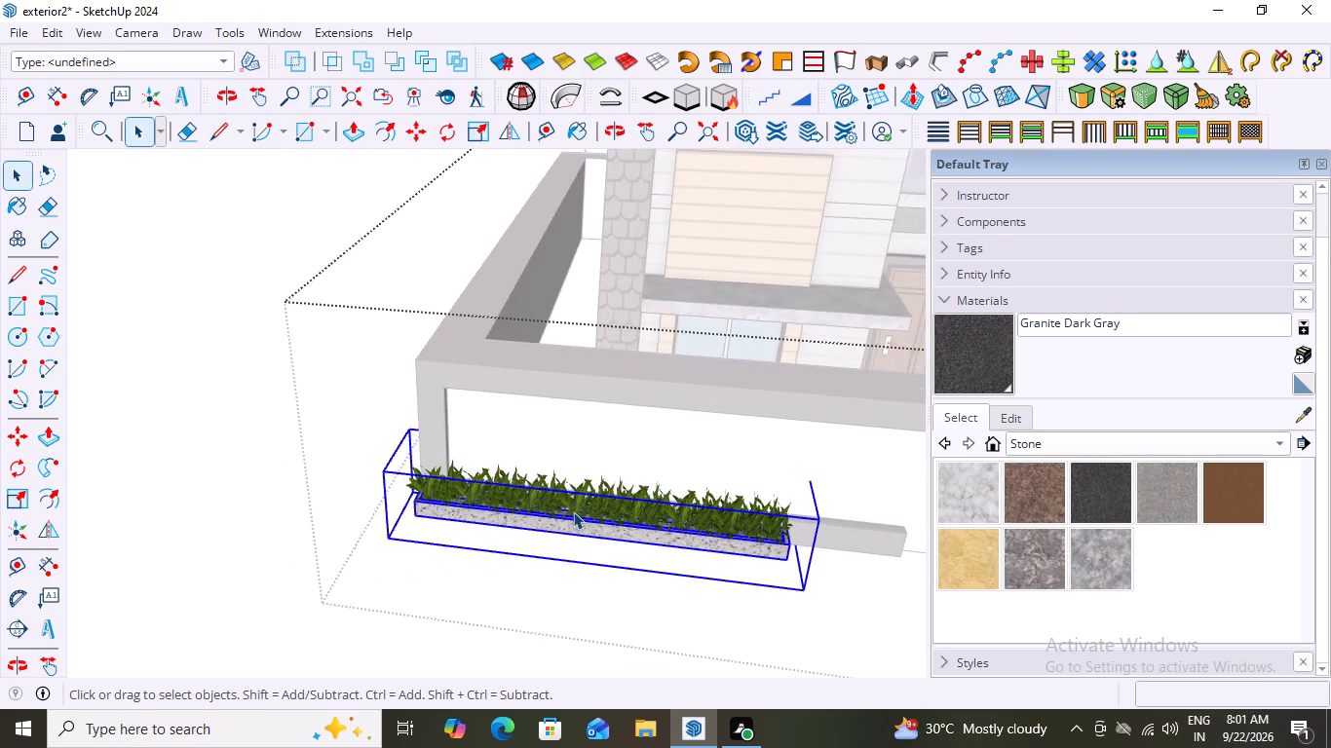
{"action": "scroll", "coordinate": [573, 511], "scroll_direction": "down", "scroll_amount": 2}
{"action": "scroll", "coordinate": [803, 565], "scroll_direction": "up", "scroll_amount": 13}
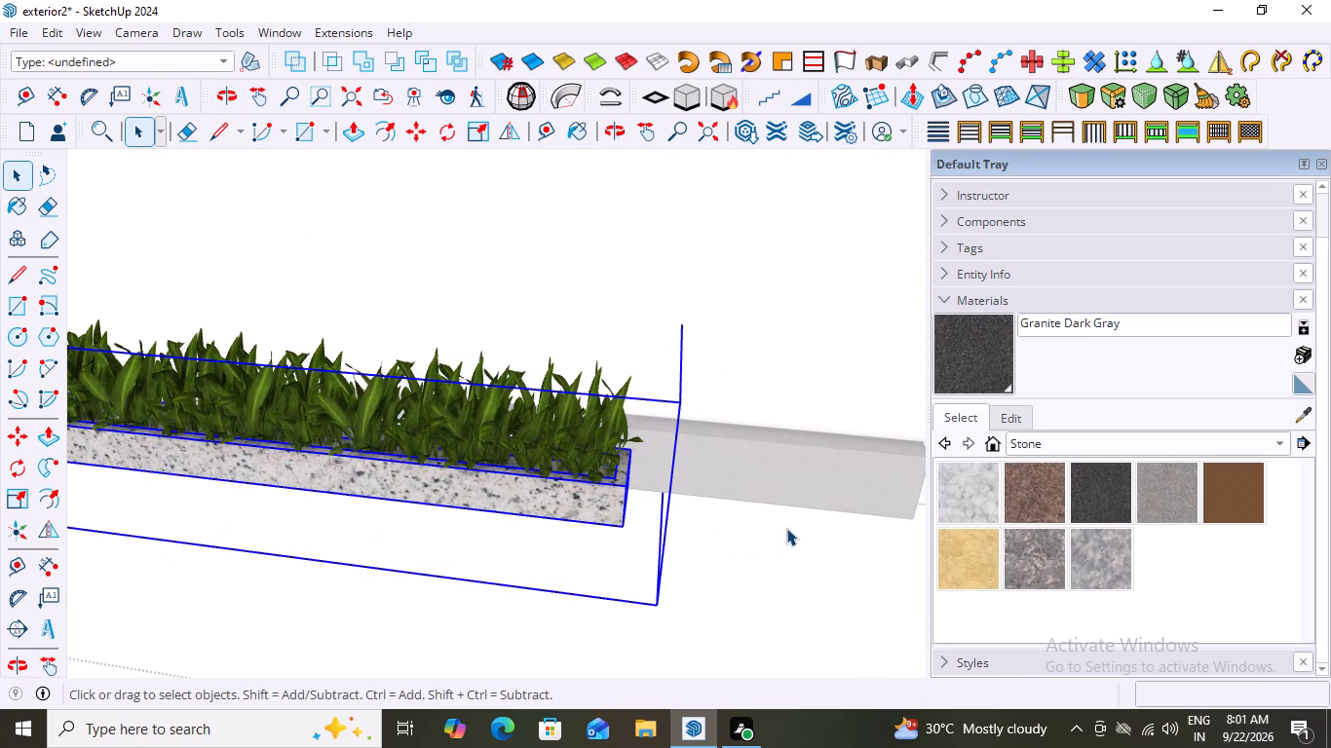
{"action": "scroll", "coordinate": [791, 512], "scroll_direction": "down", "scroll_amount": 11}
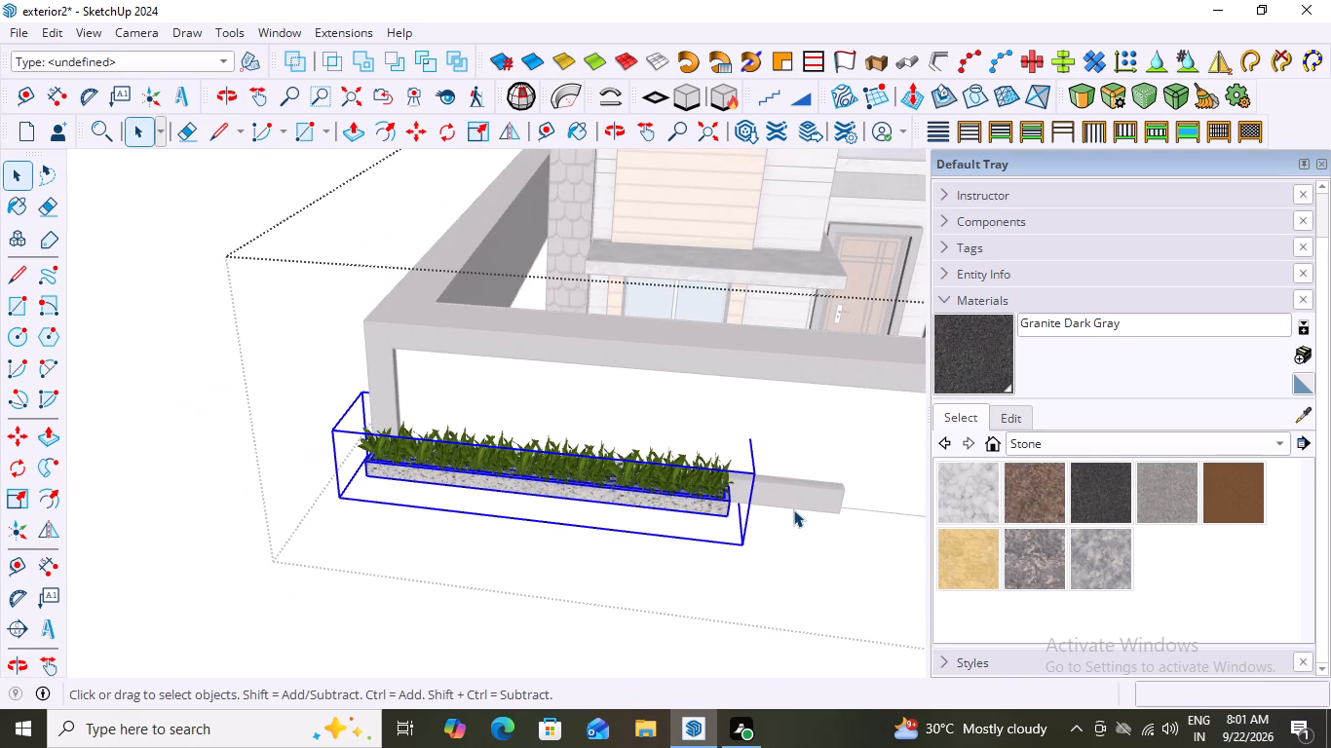
Examine the grass planter against the front wall, border and gate from the outer corner and the front.
{"action": "scroll", "coordinate": [647, 503], "scroll_direction": "down", "scroll_amount": 11}
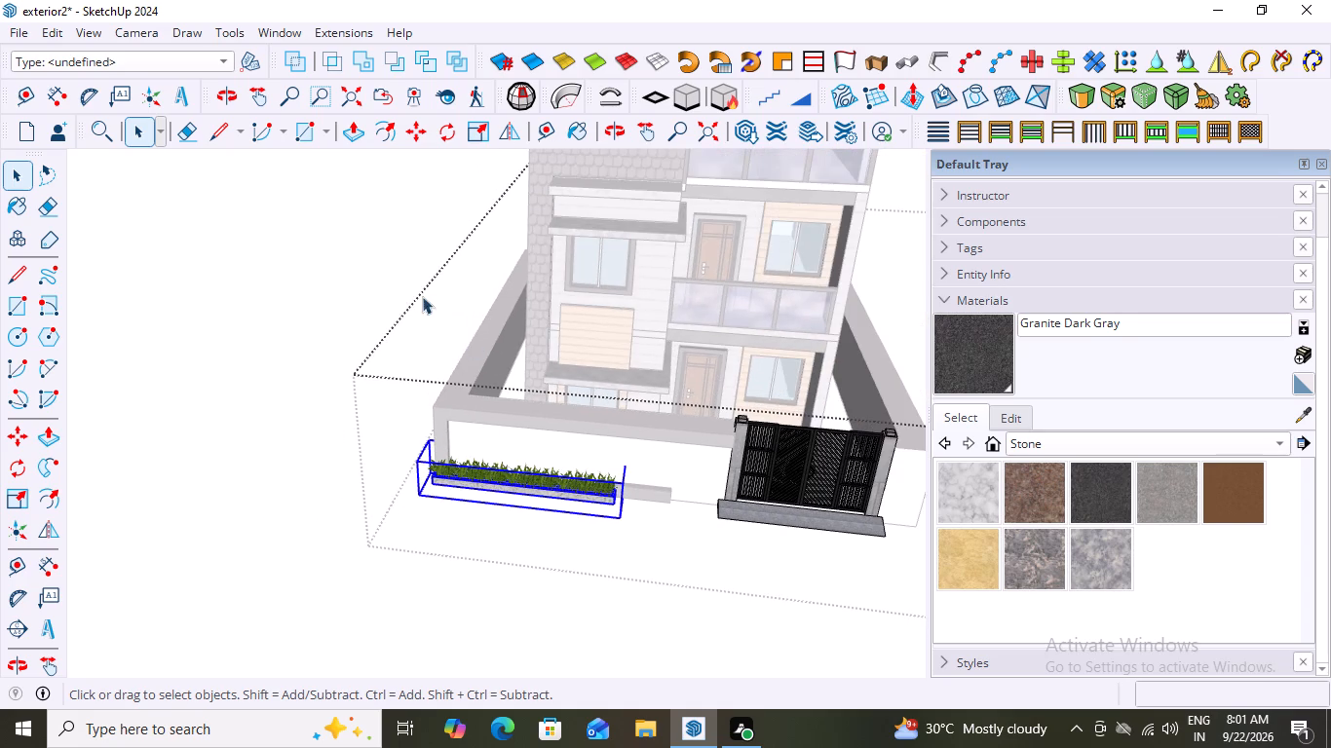
{"action": "left_click", "coordinate": [406, 287]}
{"action": "middle_click_drag", "start_coordinate": [519, 513], "coordinate": [843, 439]}
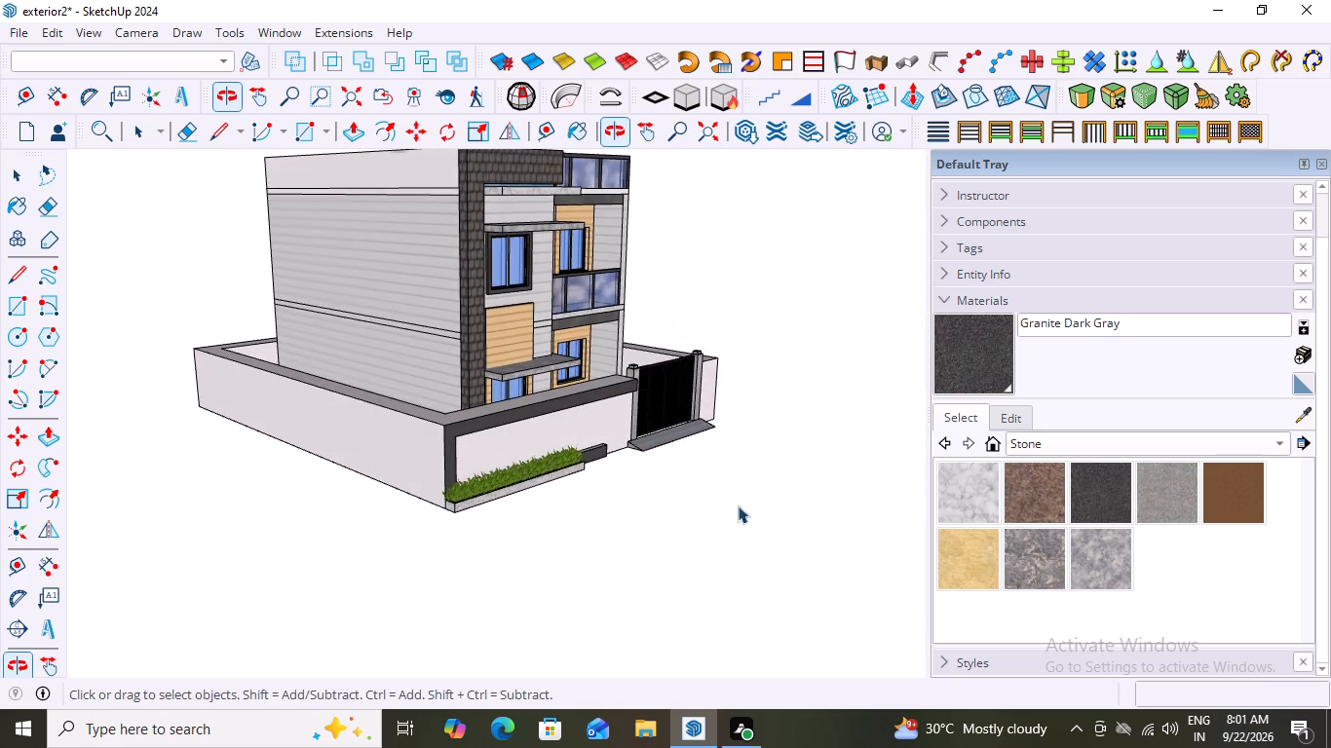
{"action": "scroll", "coordinate": [452, 510], "scroll_direction": "up", "scroll_amount": 11}
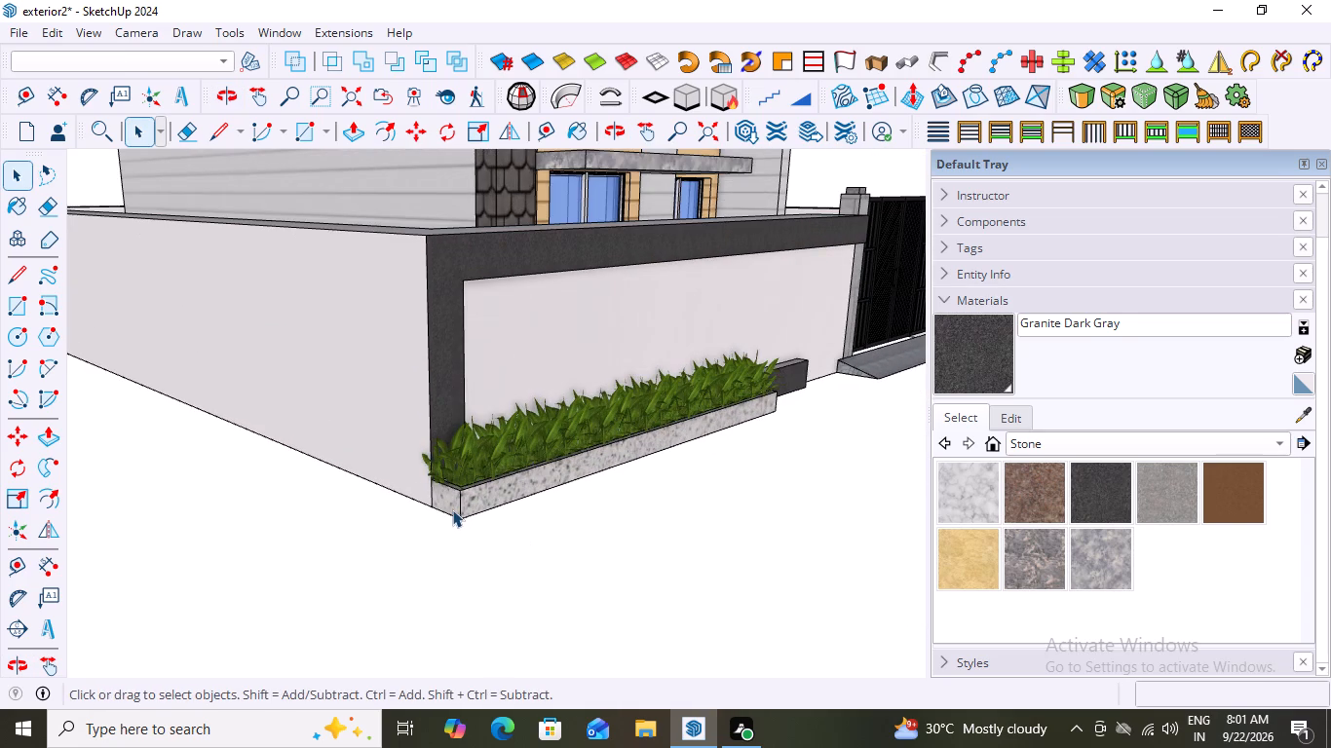
{"action": "scroll", "coordinate": [452, 509], "scroll_direction": "down", "scroll_amount": 5}
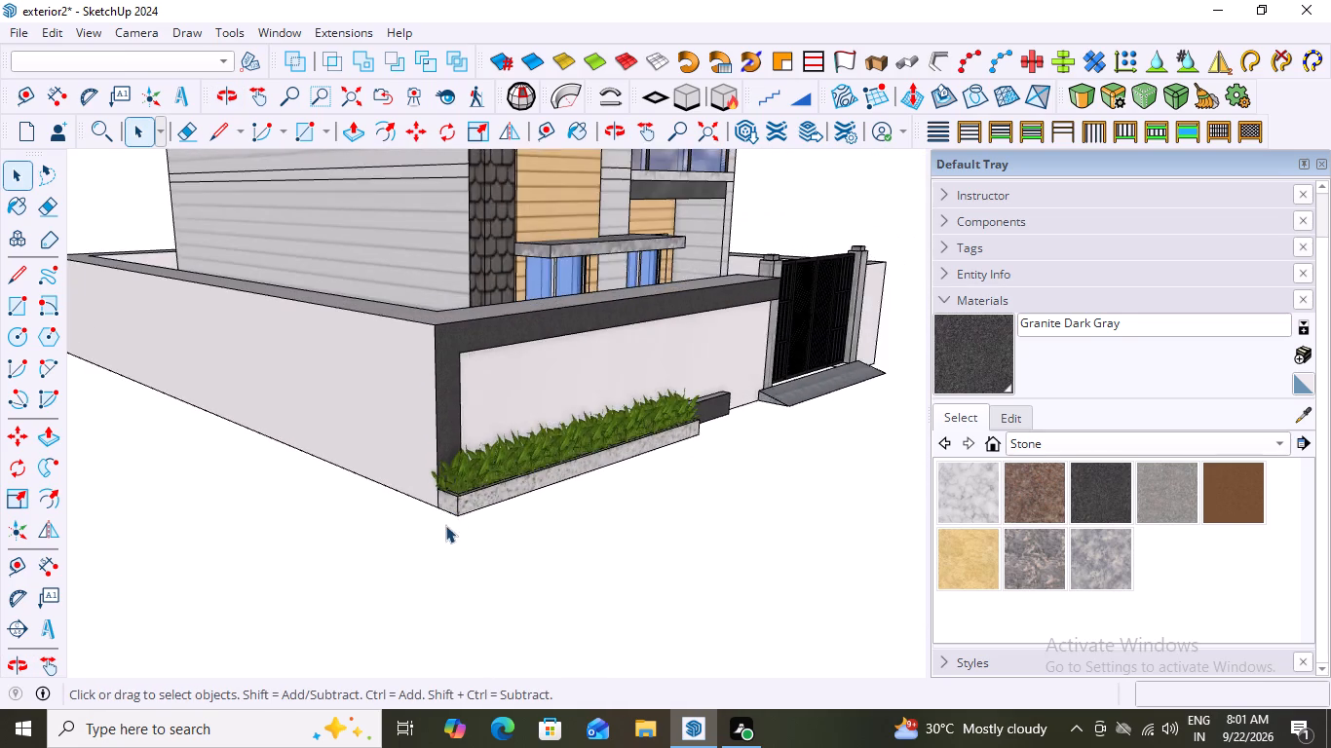
{"action": "scroll", "coordinate": [445, 525], "scroll_direction": "down", "scroll_amount": 8}
{"action": "middle_click_drag", "start_coordinate": [617, 505], "coordinate": [530, 493]}
{"action": "scroll", "coordinate": [530, 493], "scroll_direction": "up", "scroll_amount": 1}
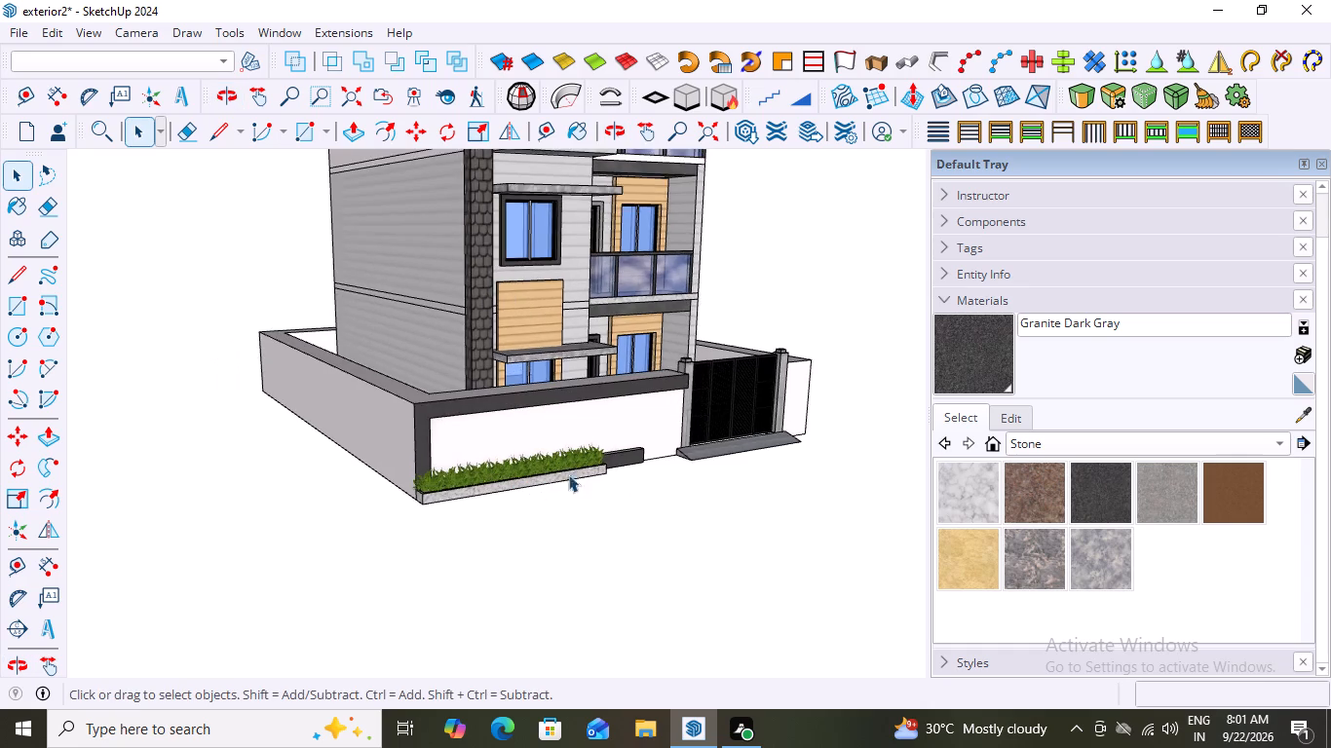
{"action": "scroll", "coordinate": [625, 462], "scroll_direction": "up", "scroll_amount": 5}
Open the group holding the grass planter and scale the planter lengthwise by about 1.51 so it reaches the gate ramp.
{"action": "middle_click_drag", "start_coordinate": [615, 487], "coordinate": [359, 481]}
{"action": "scroll", "coordinate": [448, 463], "scroll_direction": "up", "scroll_amount": 4}
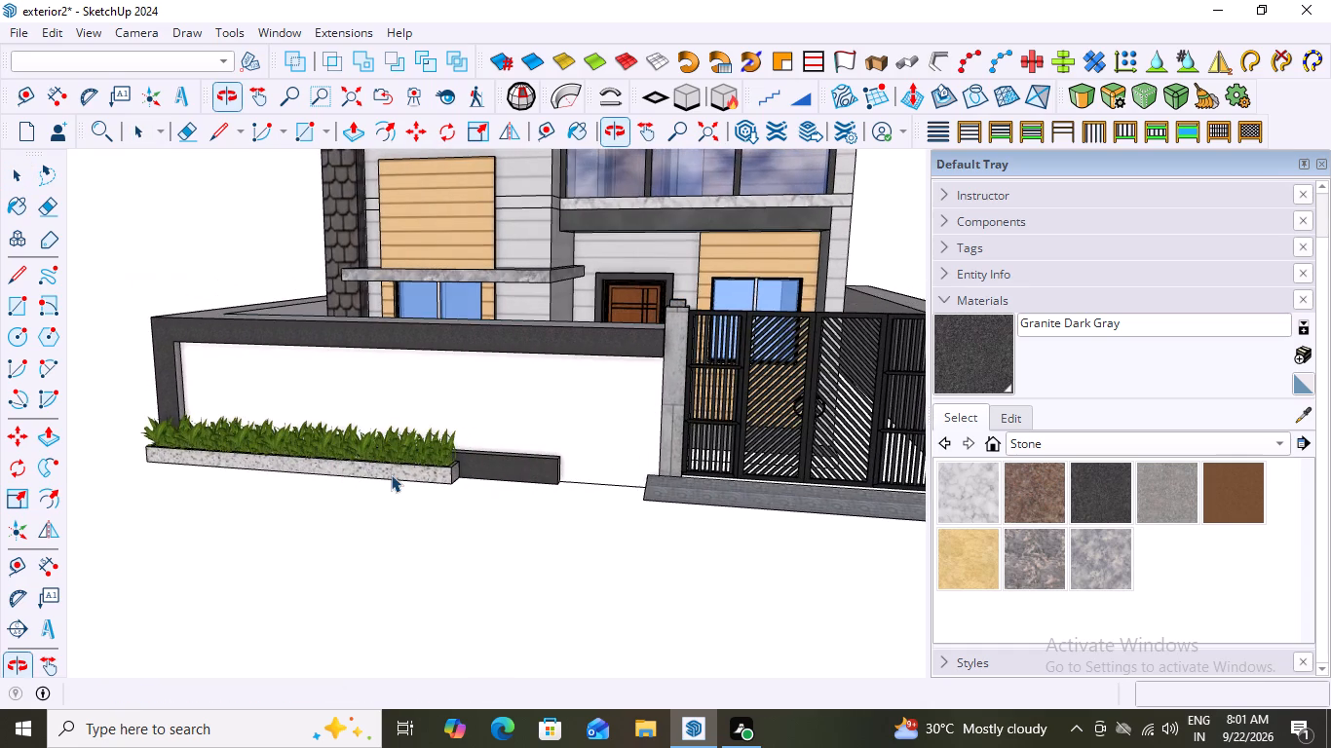
{"action": "left_click", "coordinate": [440, 468]}
{"action": "double_click", "coordinate": [440, 468]}
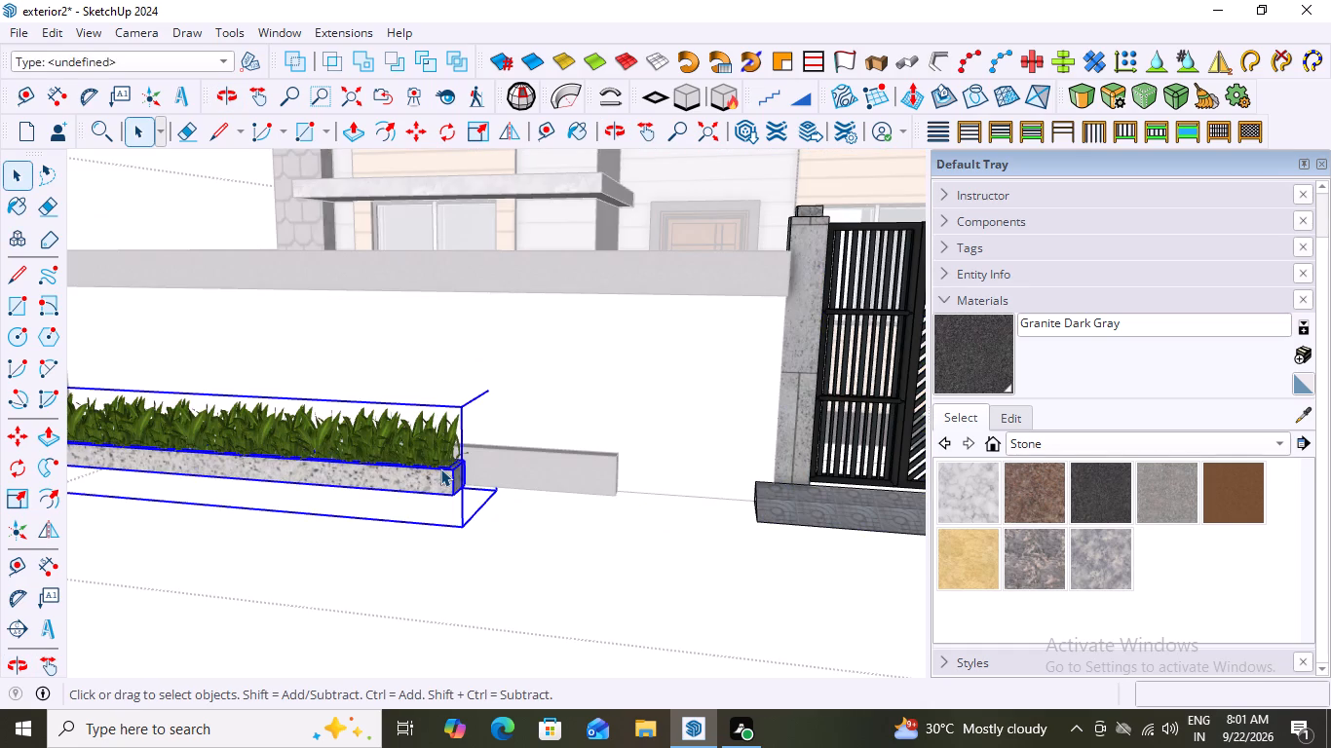
{"action": "key", "text": "s"}
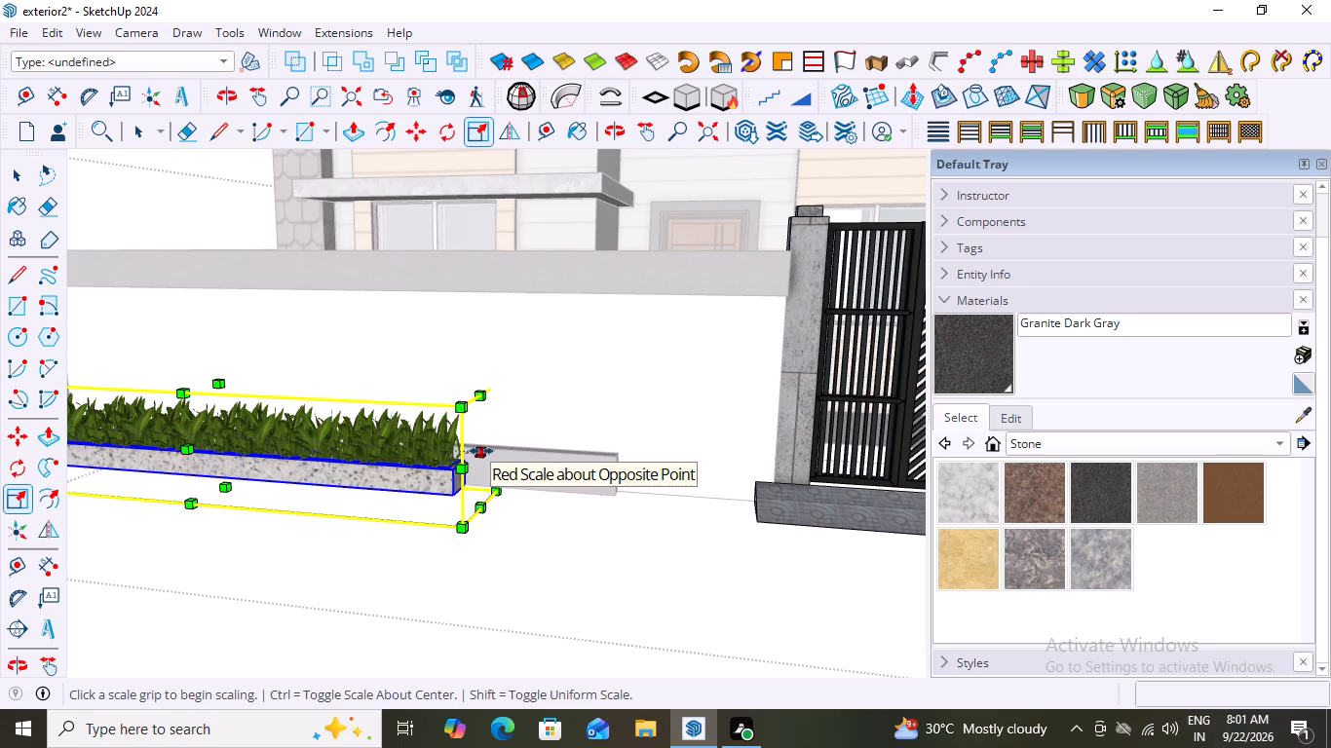
{"action": "left_click_drag", "start_coordinate": [481, 451], "coordinate": [765, 520]}
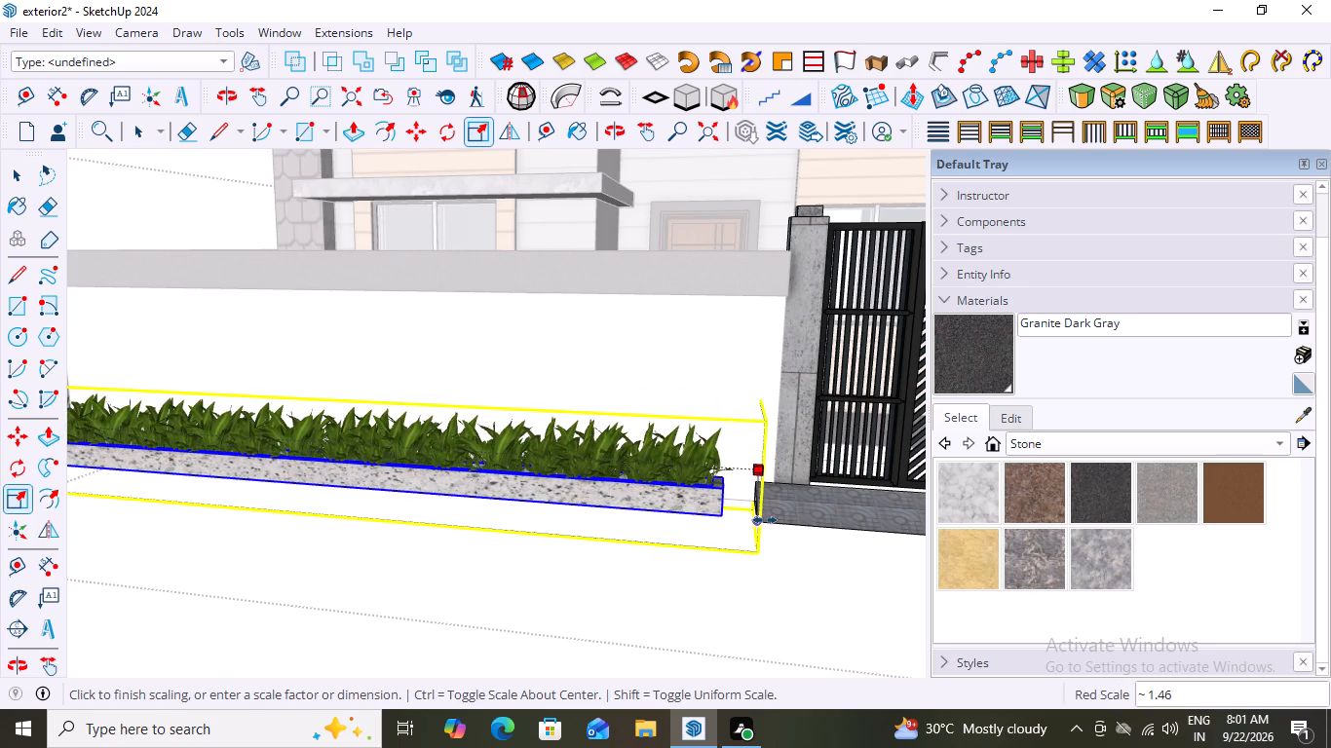
{"action": "left_click_drag", "start_coordinate": [765, 520], "coordinate": [788, 529]}
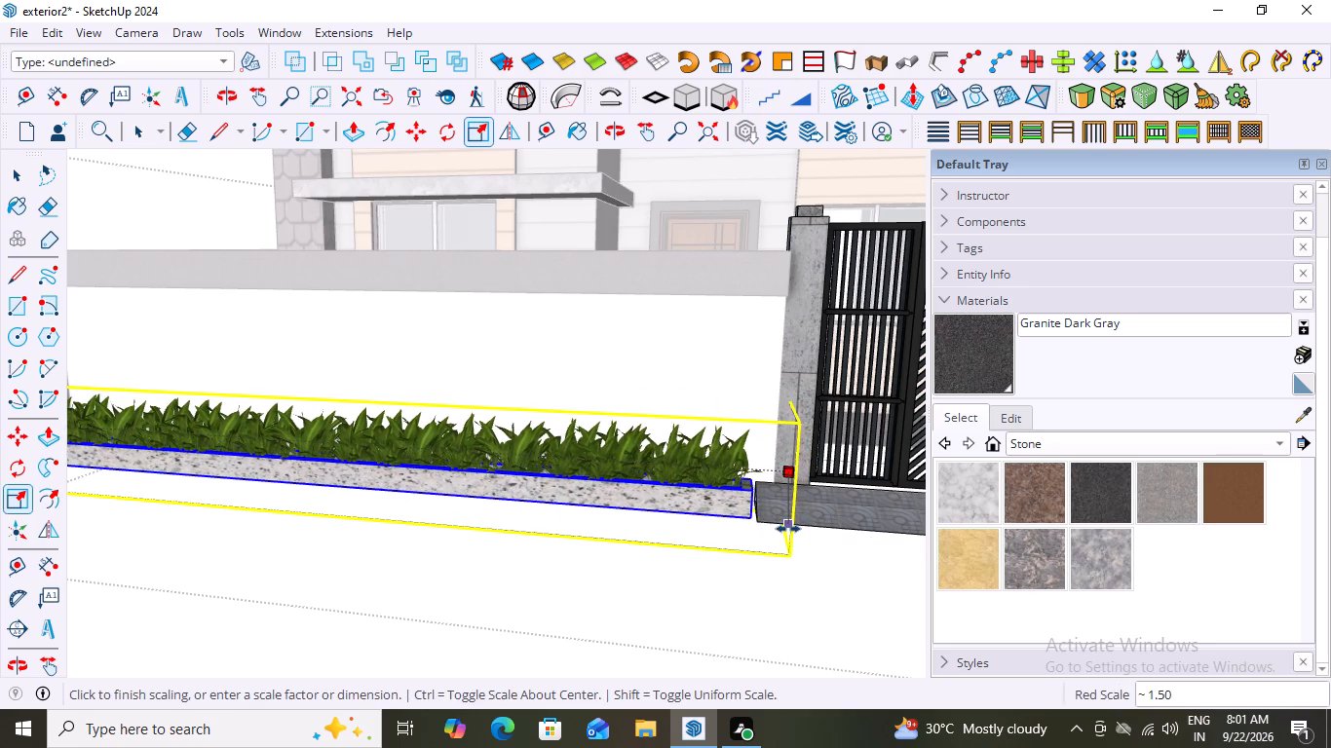
{"action": "left_click_drag", "start_coordinate": [788, 529], "coordinate": [793, 532]}
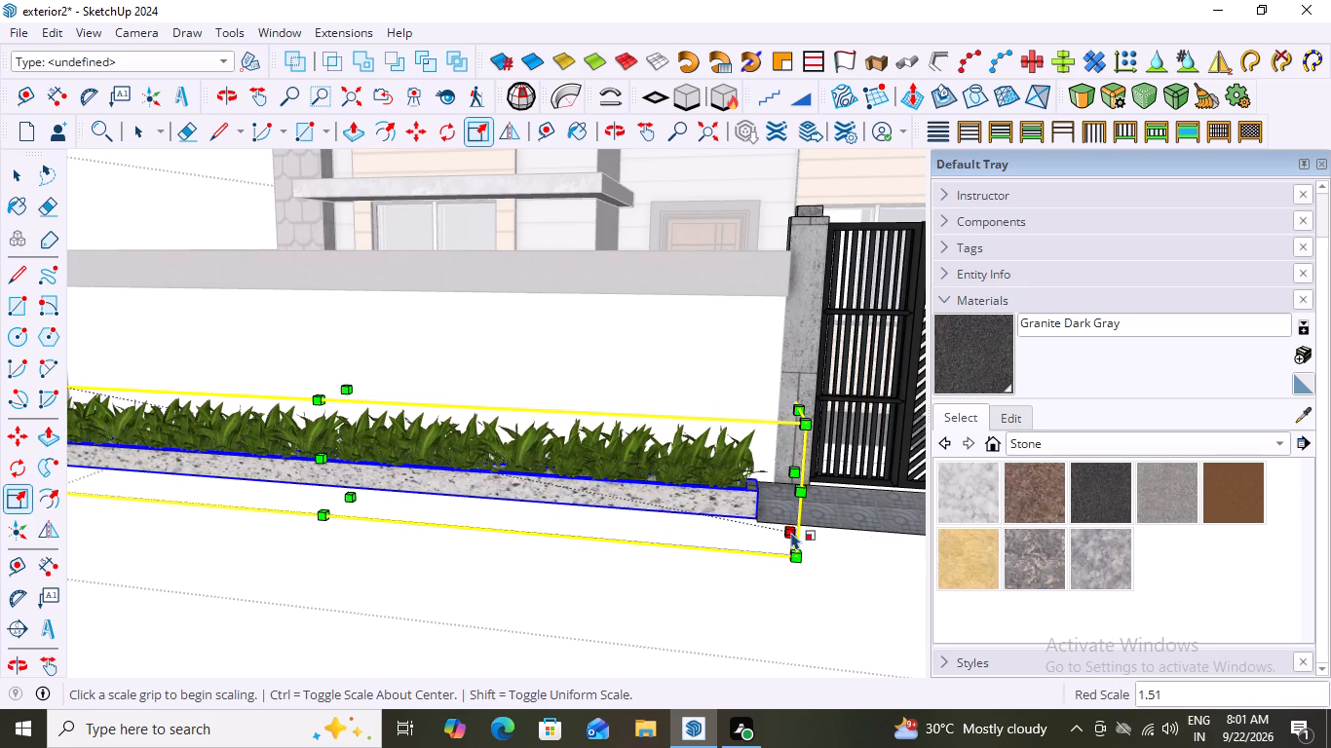
Scale the grass planter's depth outward from the front wall along the green axis by about 1.43.
{"action": "scroll", "coordinate": [609, 545], "scroll_direction": "down", "scroll_amount": 3}
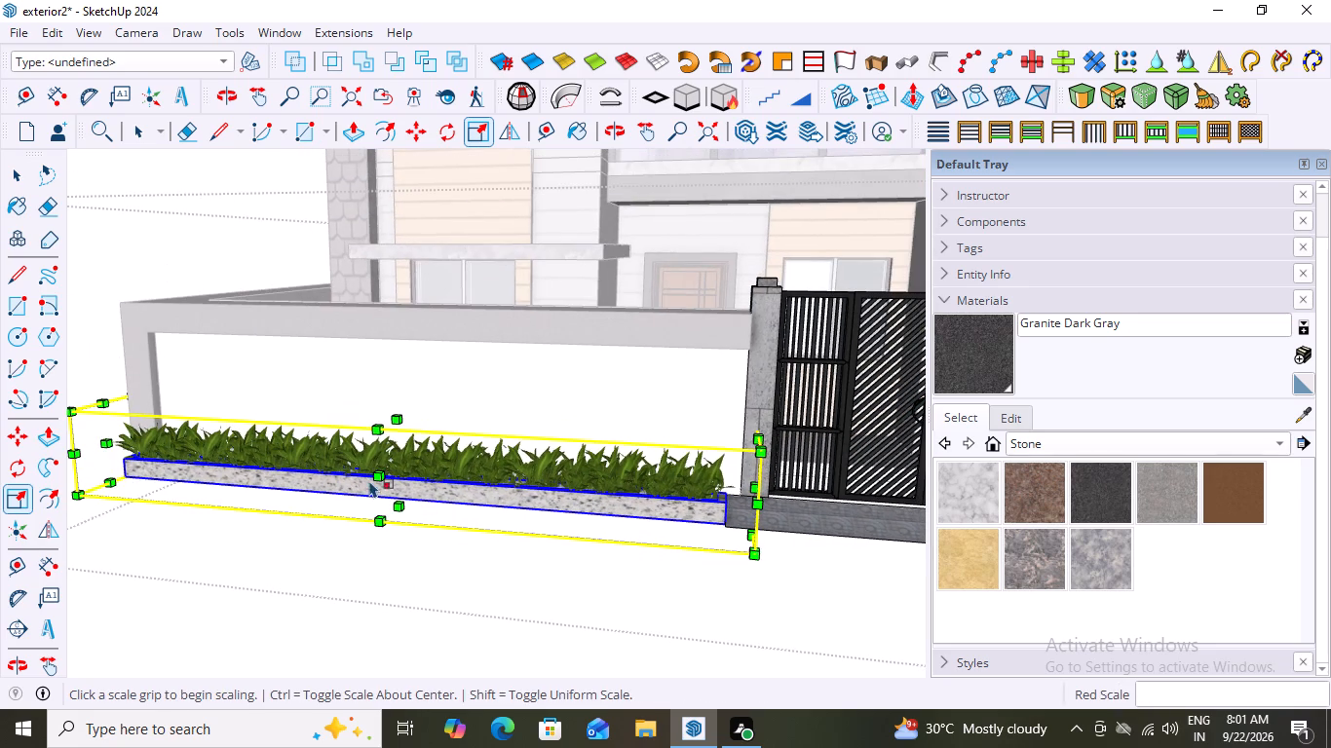
{"action": "left_click_drag", "start_coordinate": [373, 469], "coordinate": [323, 515]}
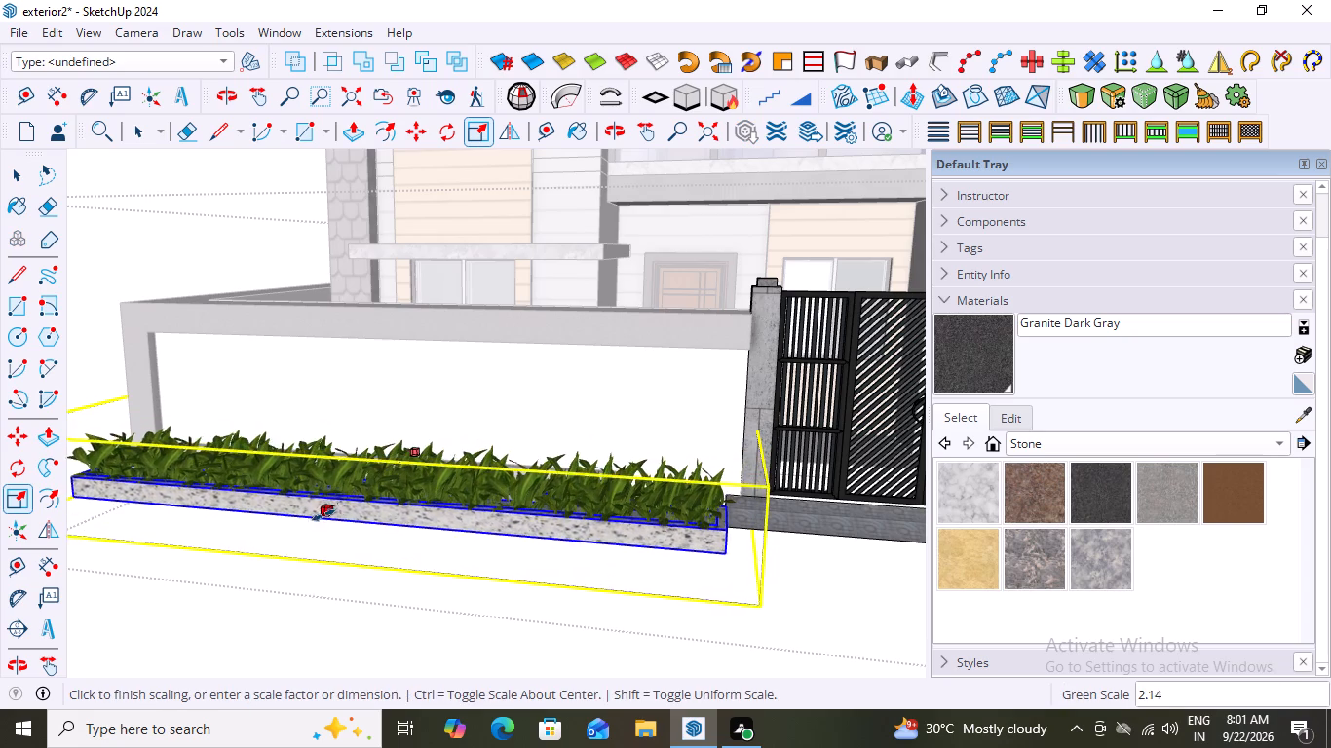
{"action": "left_click_drag", "start_coordinate": [323, 515], "coordinate": [356, 483]}
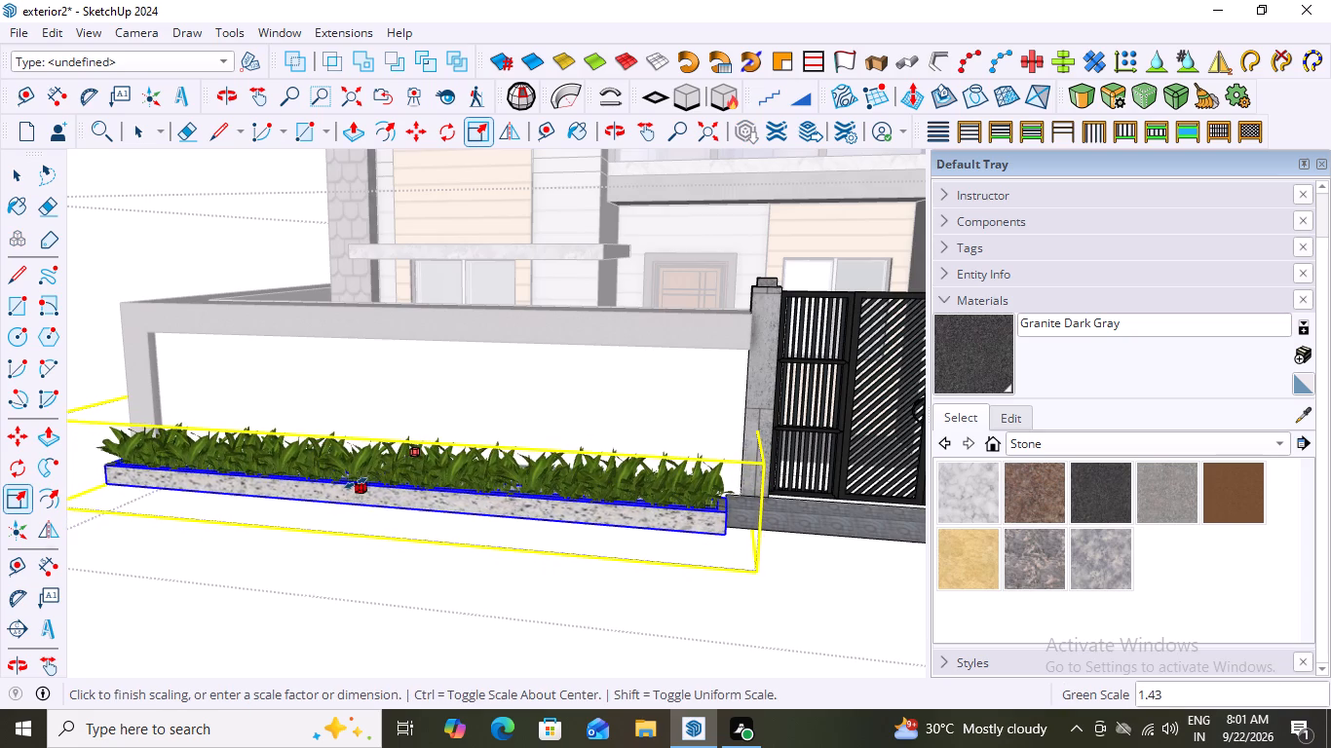
{"action": "left_click_drag", "start_coordinate": [356, 483], "coordinate": [357, 483]}
{"action": "key", "text": "space"}
{"action": "left_click", "coordinate": [332, 550]}
Examine the gap between the enlarged planter and the front wall at the wall's outer corner.
{"action": "scroll", "coordinate": [398, 541], "scroll_direction": "down", "scroll_amount": 2}
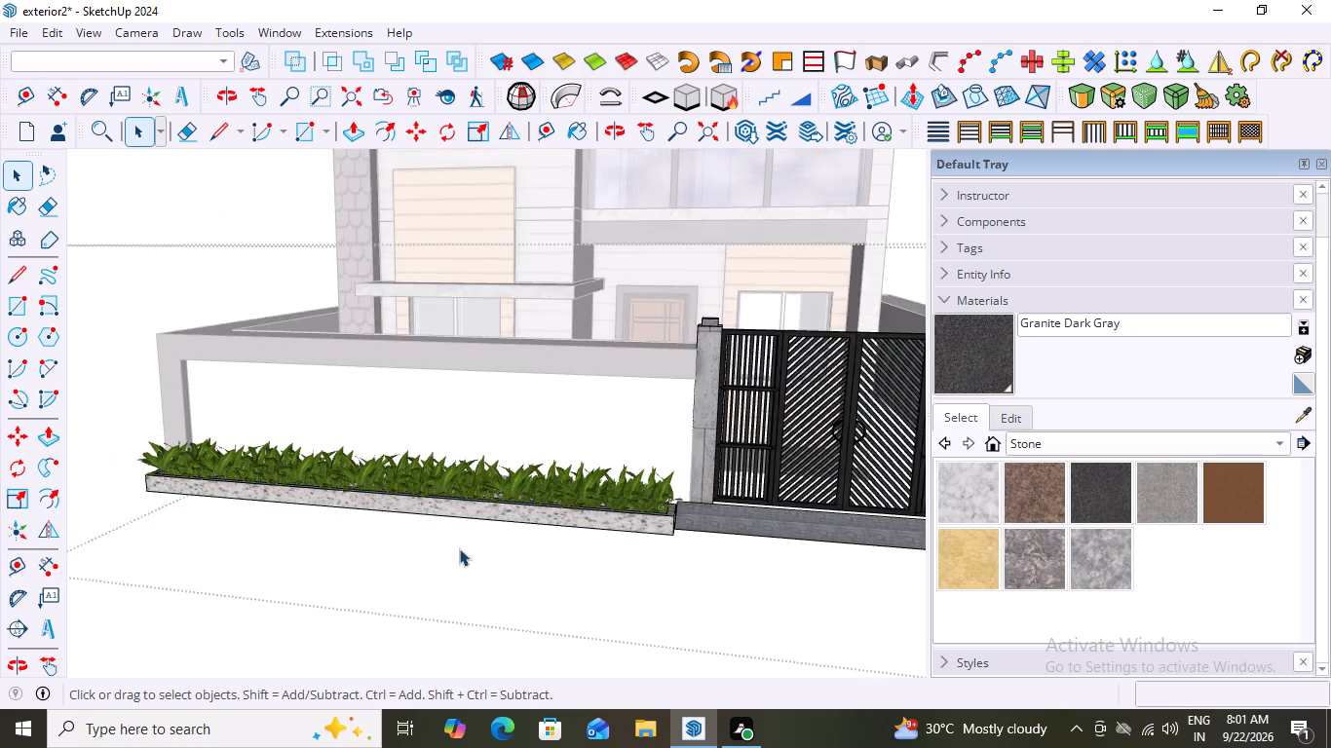
{"action": "scroll", "coordinate": [459, 548], "scroll_direction": "down", "scroll_amount": 4}
{"action": "middle_click_drag", "start_coordinate": [452, 575], "coordinate": [853, 574]}
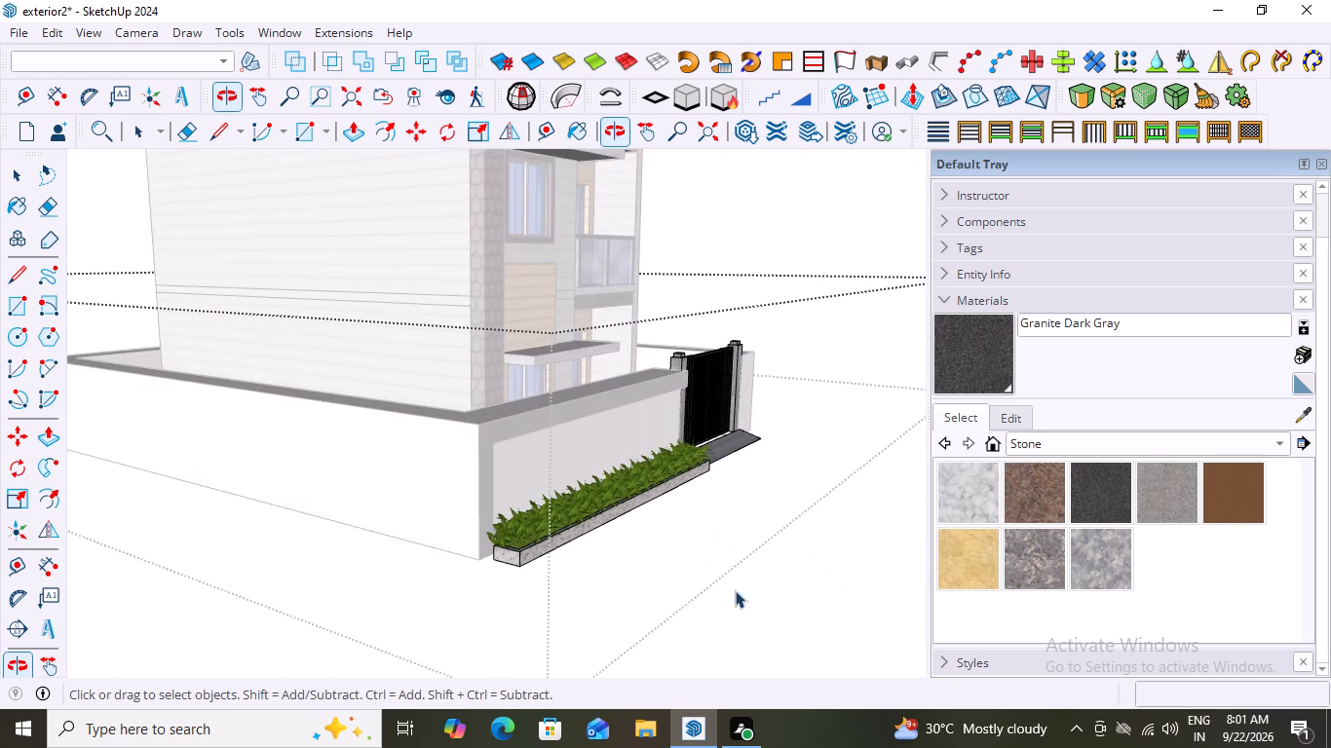
{"action": "scroll", "coordinate": [519, 583], "scroll_direction": "up", "scroll_amount": 20}
{"action": "scroll", "coordinate": [519, 583], "scroll_direction": "up", "scroll_amount": 2}
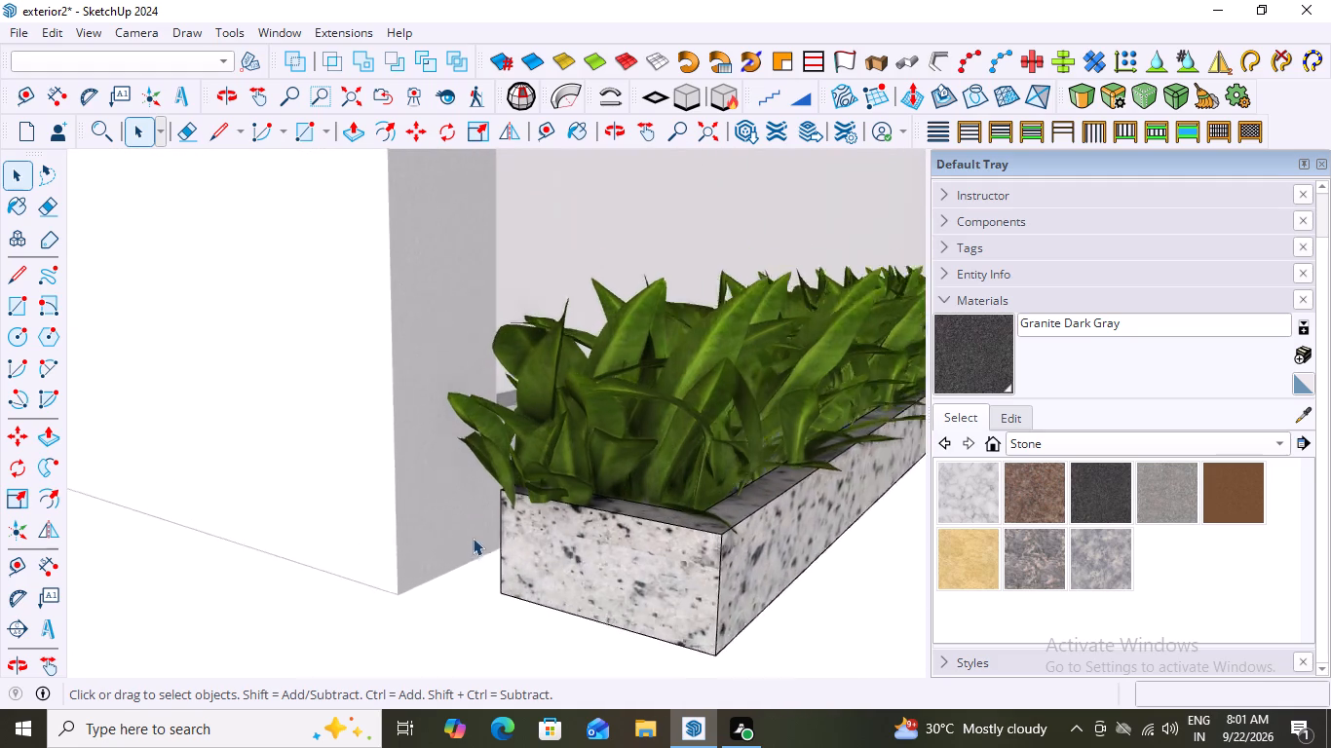
{"action": "middle_click_drag", "start_coordinate": [493, 542], "coordinate": [714, 593]}
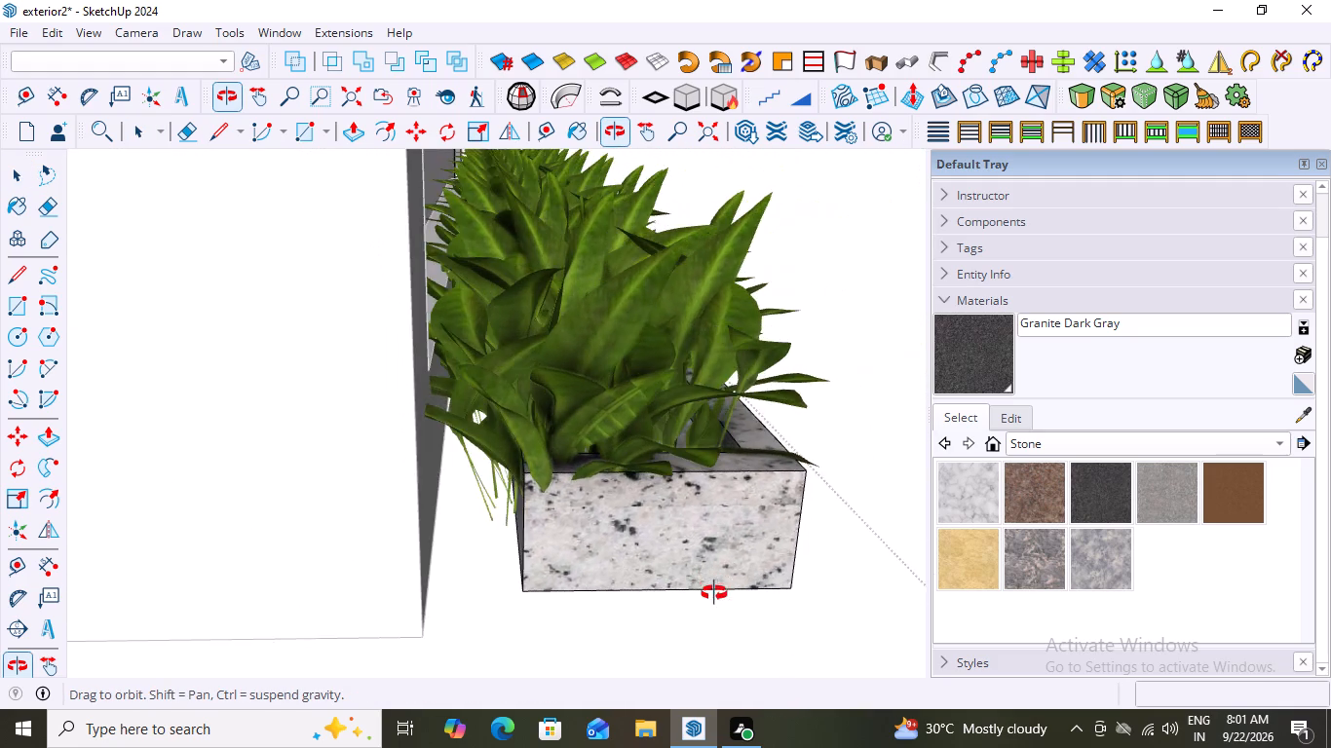
{"action": "middle_click_drag", "start_coordinate": [714, 593], "coordinate": [562, 590]}
{"action": "scroll", "coordinate": [549, 536], "scroll_direction": "down", "scroll_amount": 7}
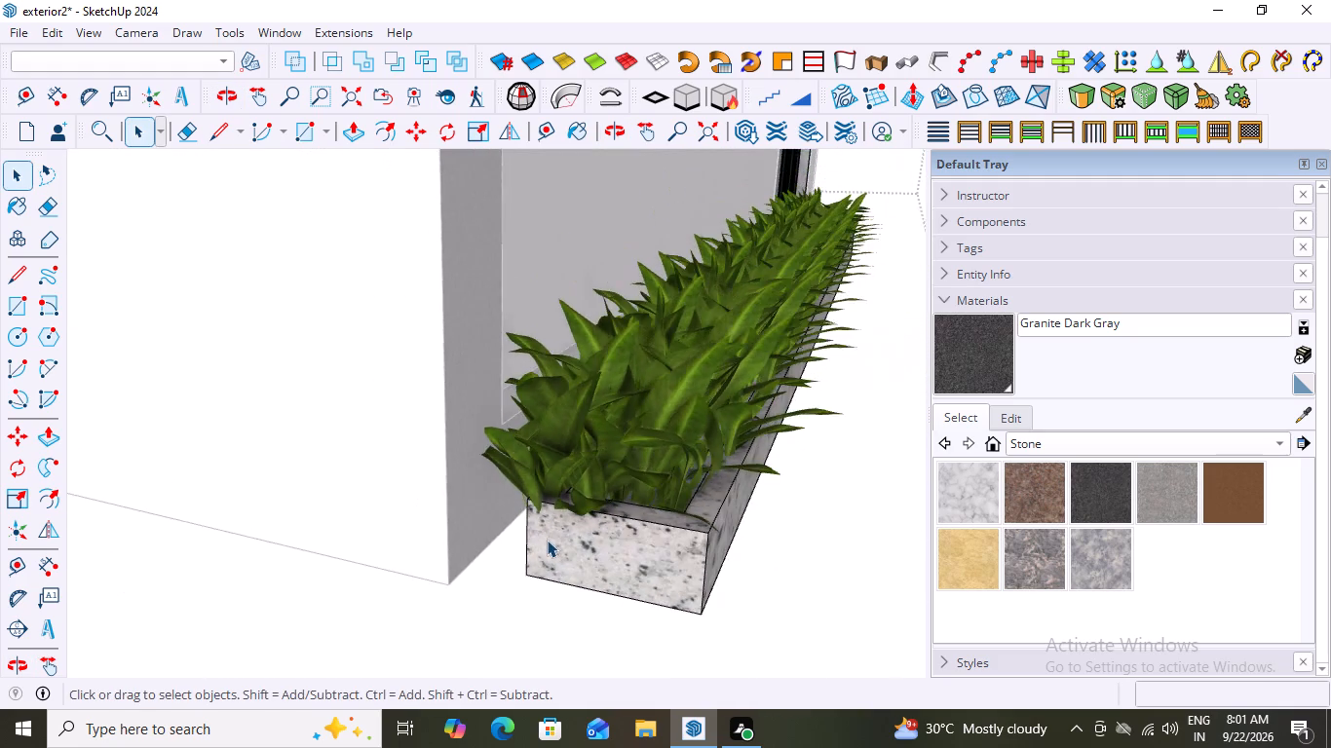
{"action": "scroll", "coordinate": [547, 540], "scroll_direction": "down", "scroll_amount": 12}
{"action": "middle_click_drag", "start_coordinate": [624, 531], "coordinate": [345, 525]}
{"action": "left_click", "coordinate": [440, 561]}
{"action": "scroll", "coordinate": [513, 548], "scroll_direction": "down", "scroll_amount": 12}
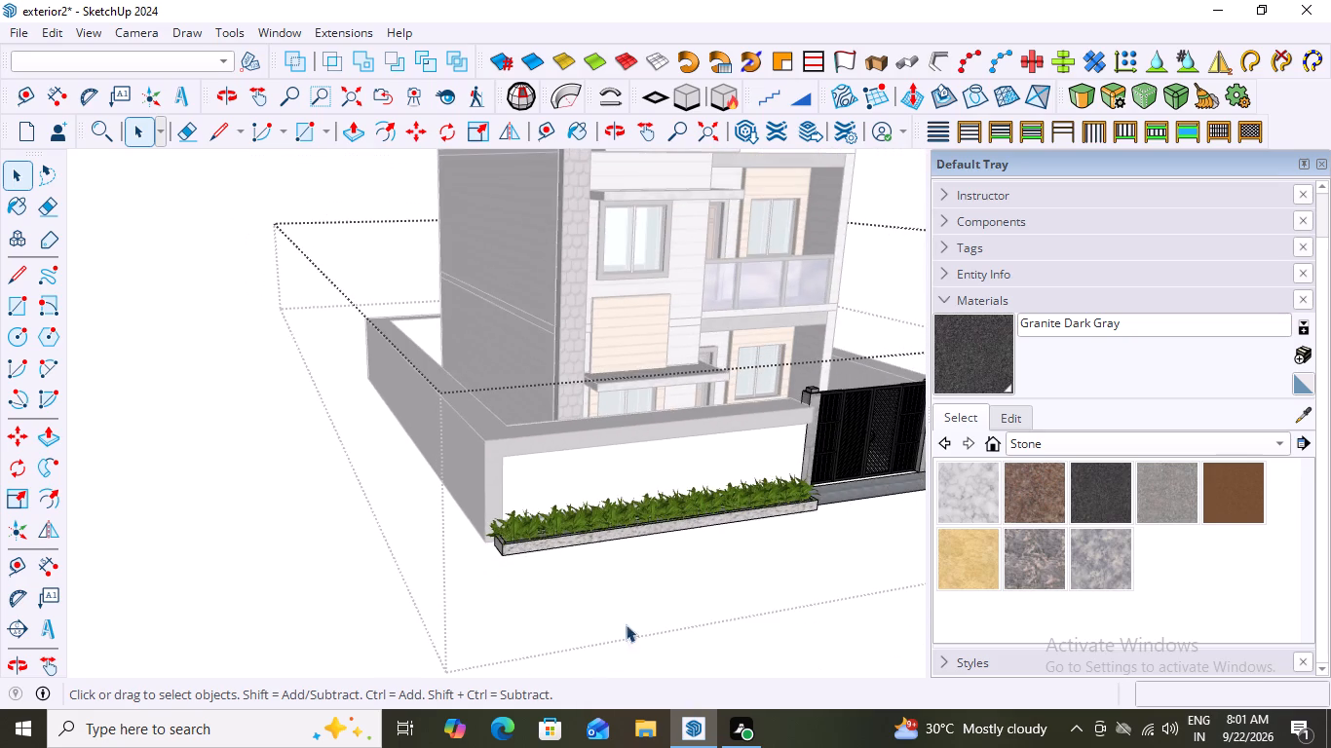
Scale the grass planter along red and green from its outer back grip to bring it back against the front wall.
{"action": "key", "text": "space"}
{"action": "left_click", "coordinate": [650, 596]}
{"action": "left_click", "coordinate": [595, 467]}
{"action": "left_click", "coordinate": [573, 477]}
{"action": "left_click", "coordinate": [567, 479]}
{"action": "scroll", "coordinate": [516, 573], "scroll_direction": "up", "scroll_amount": 7}
{"action": "left_click", "coordinate": [539, 505]}
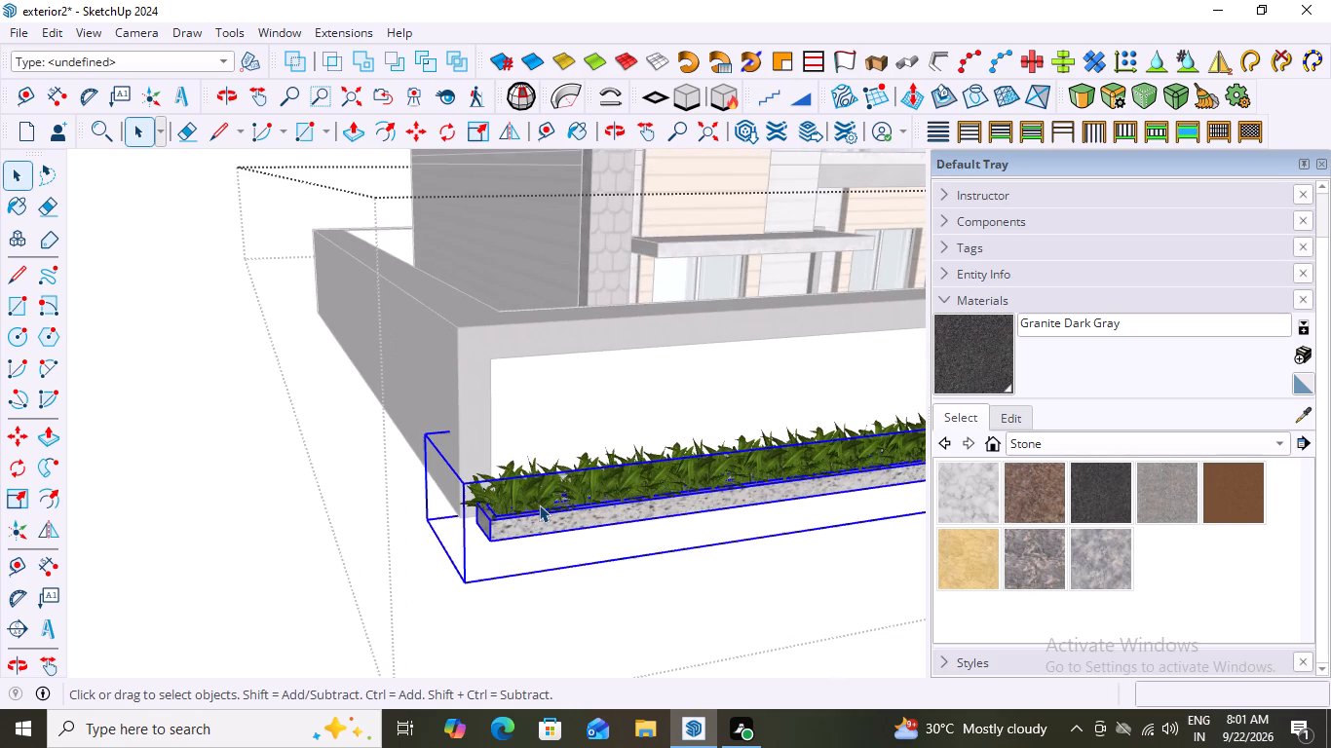
{"action": "scroll", "coordinate": [537, 505], "scroll_direction": "down", "scroll_amount": 15}
{"action": "scroll", "coordinate": [563, 530], "scroll_direction": "up", "scroll_amount": 2}
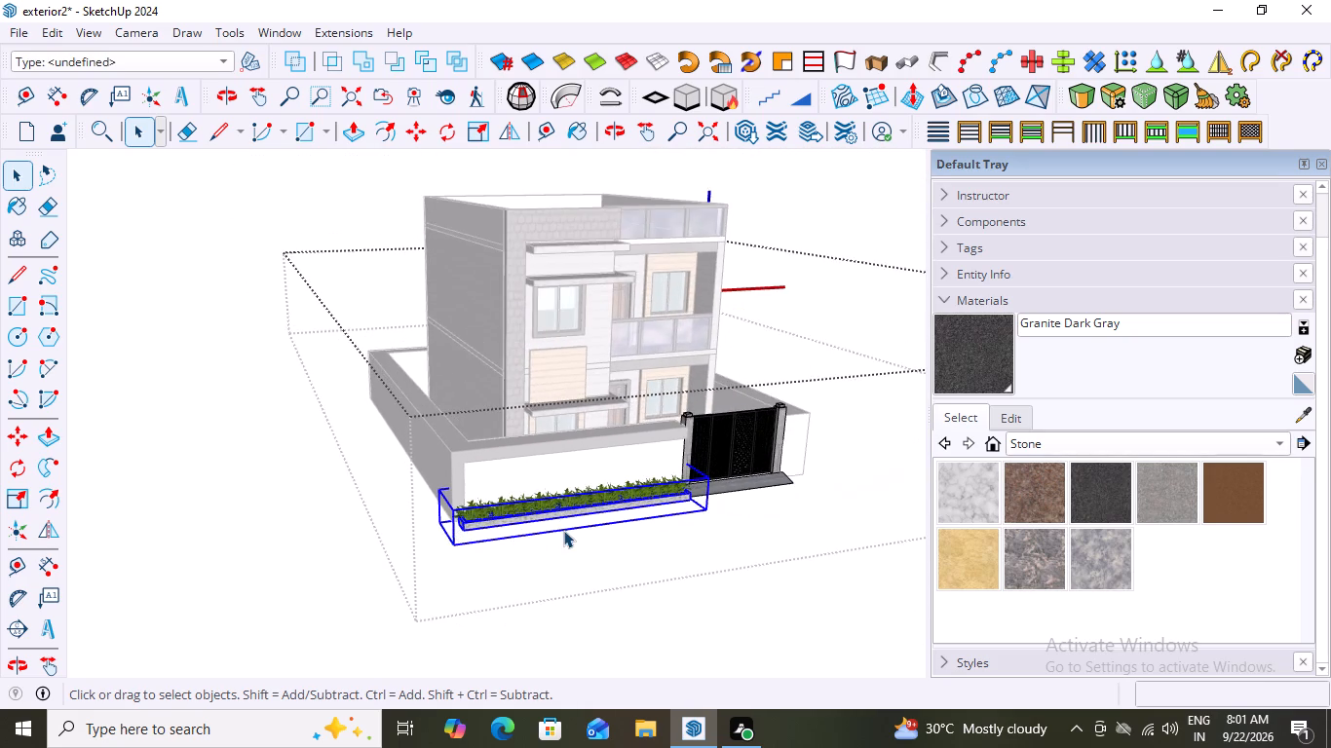
{"action": "scroll", "coordinate": [563, 530], "scroll_direction": "up", "scroll_amount": 5}
{"action": "key", "text": "s"}
{"action": "middle_click_drag", "start_coordinate": [406, 537], "coordinate": [615, 573]}
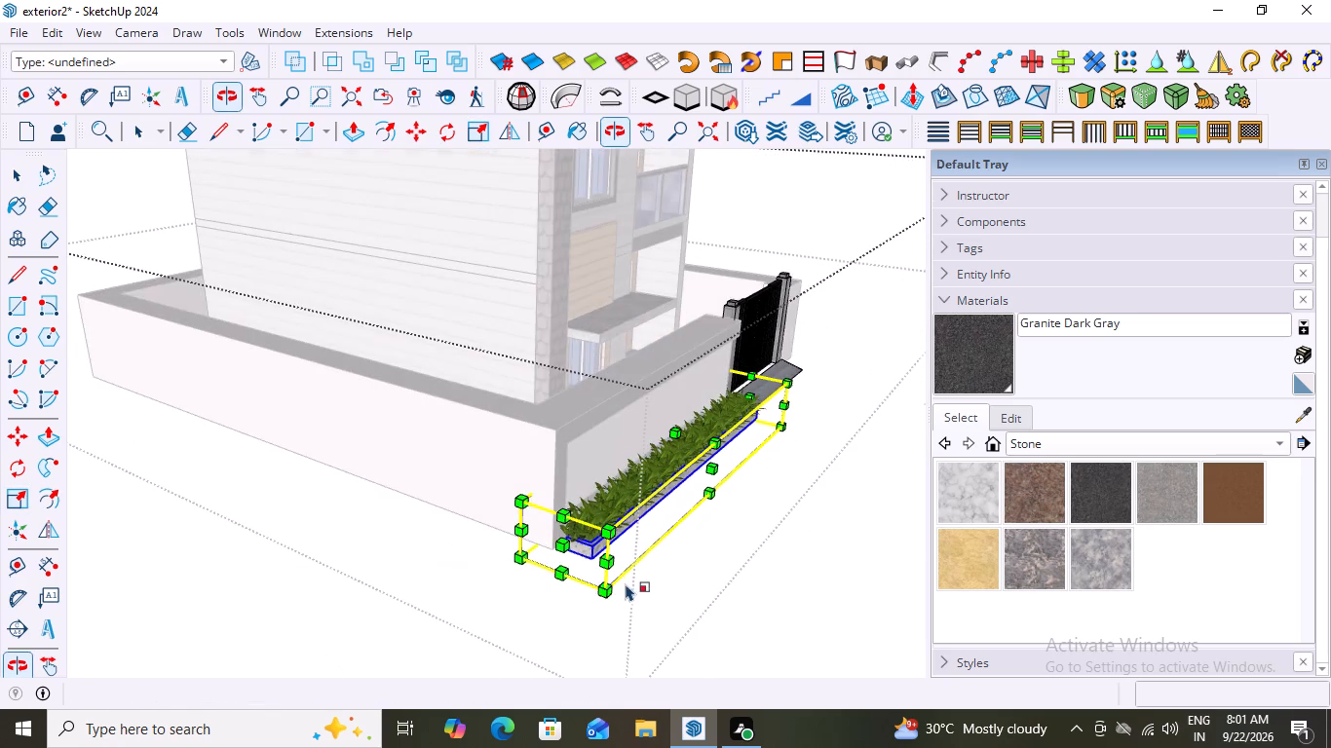
{"action": "scroll", "coordinate": [571, 540], "scroll_direction": "up", "scroll_amount": 20}
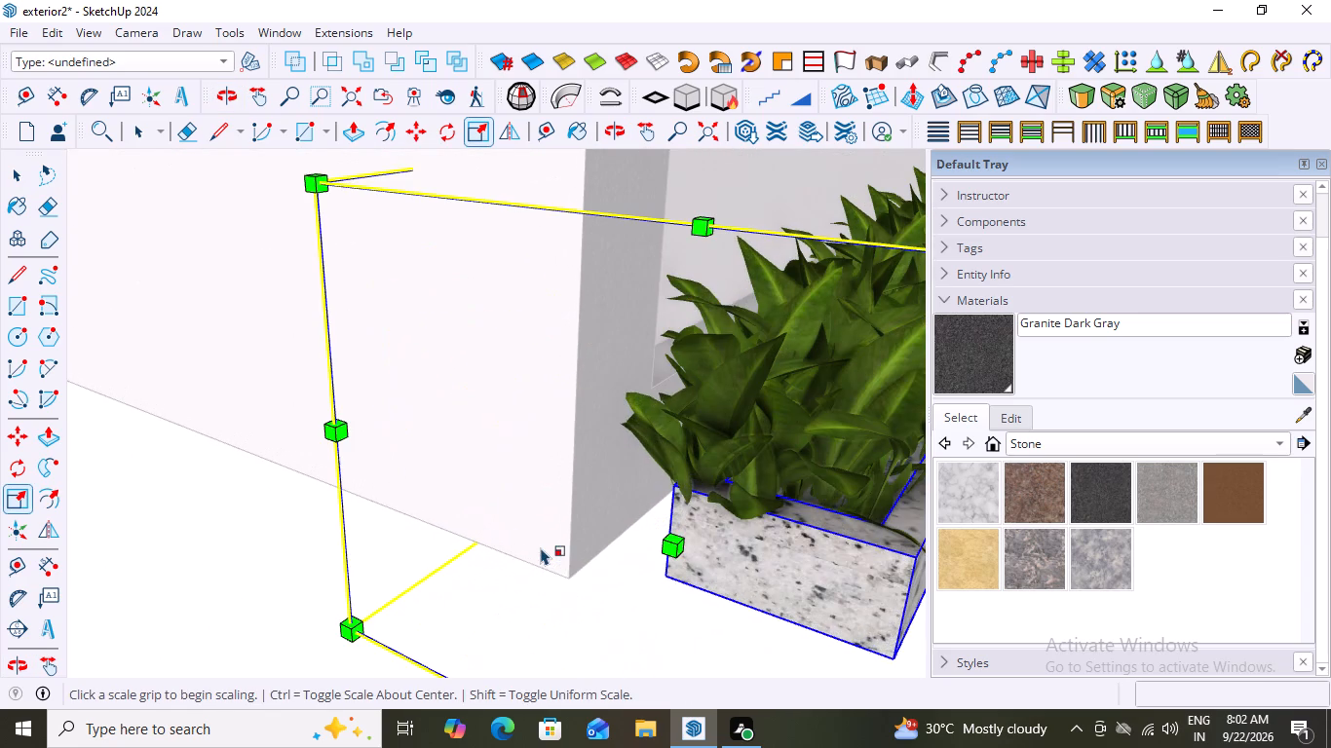
{"action": "scroll", "coordinate": [600, 532], "scroll_direction": "down", "scroll_amount": 5}
{"action": "middle_click_drag", "start_coordinate": [603, 566], "coordinate": [737, 591]}
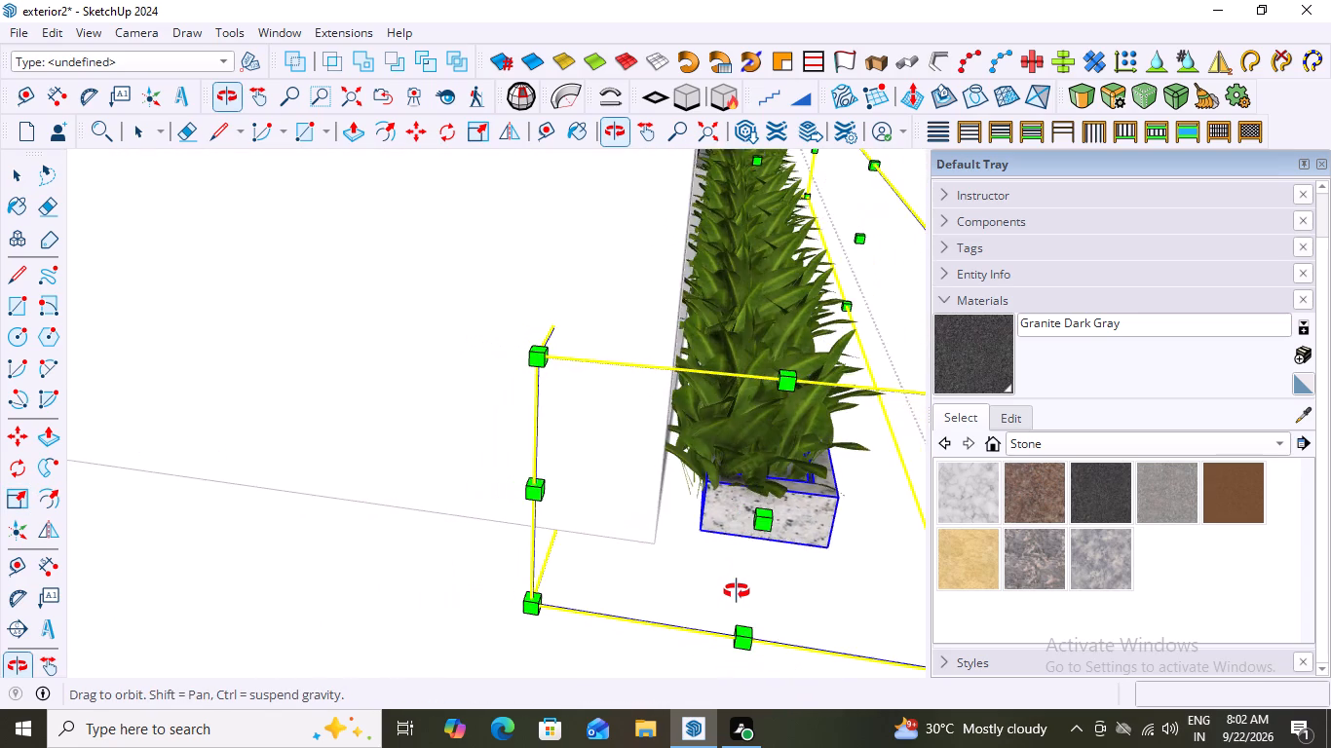
{"action": "middle_click_drag", "start_coordinate": [737, 591], "coordinate": [730, 594]}
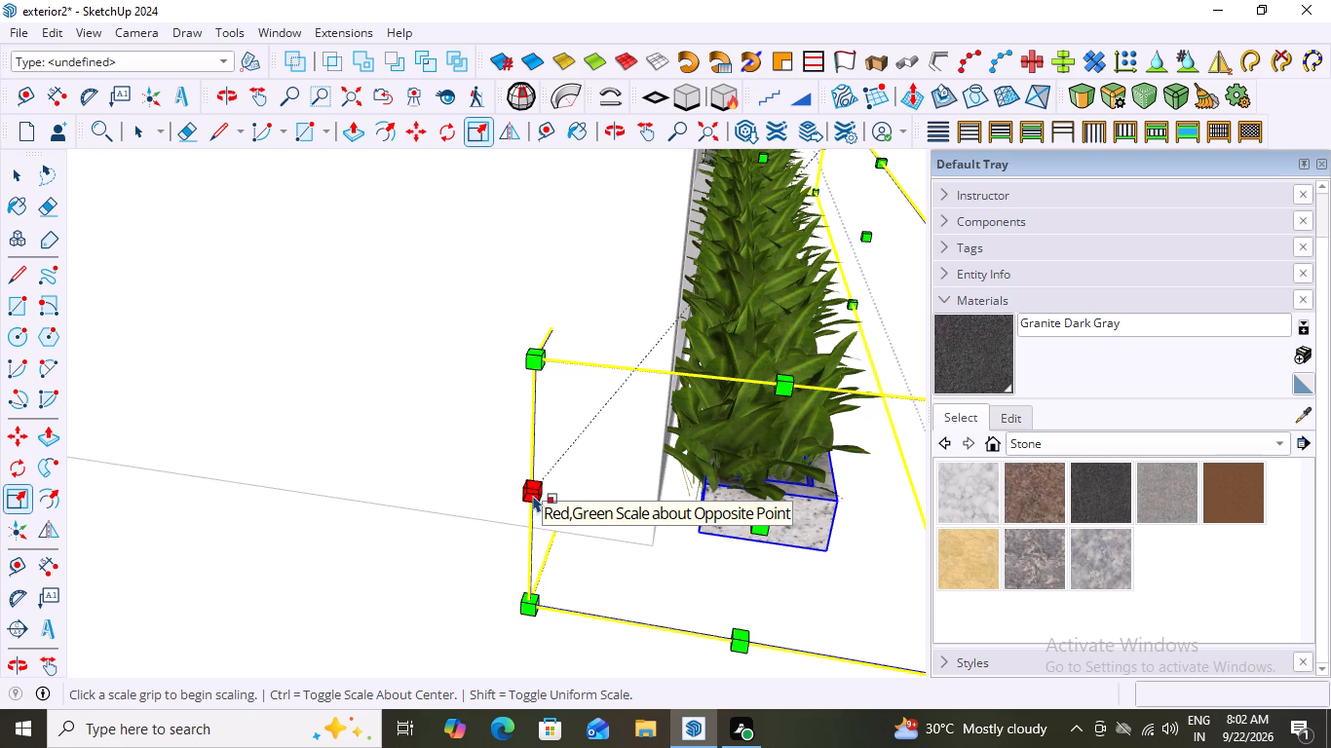
{"action": "left_click_drag", "start_coordinate": [533, 494], "coordinate": [477, 494]}
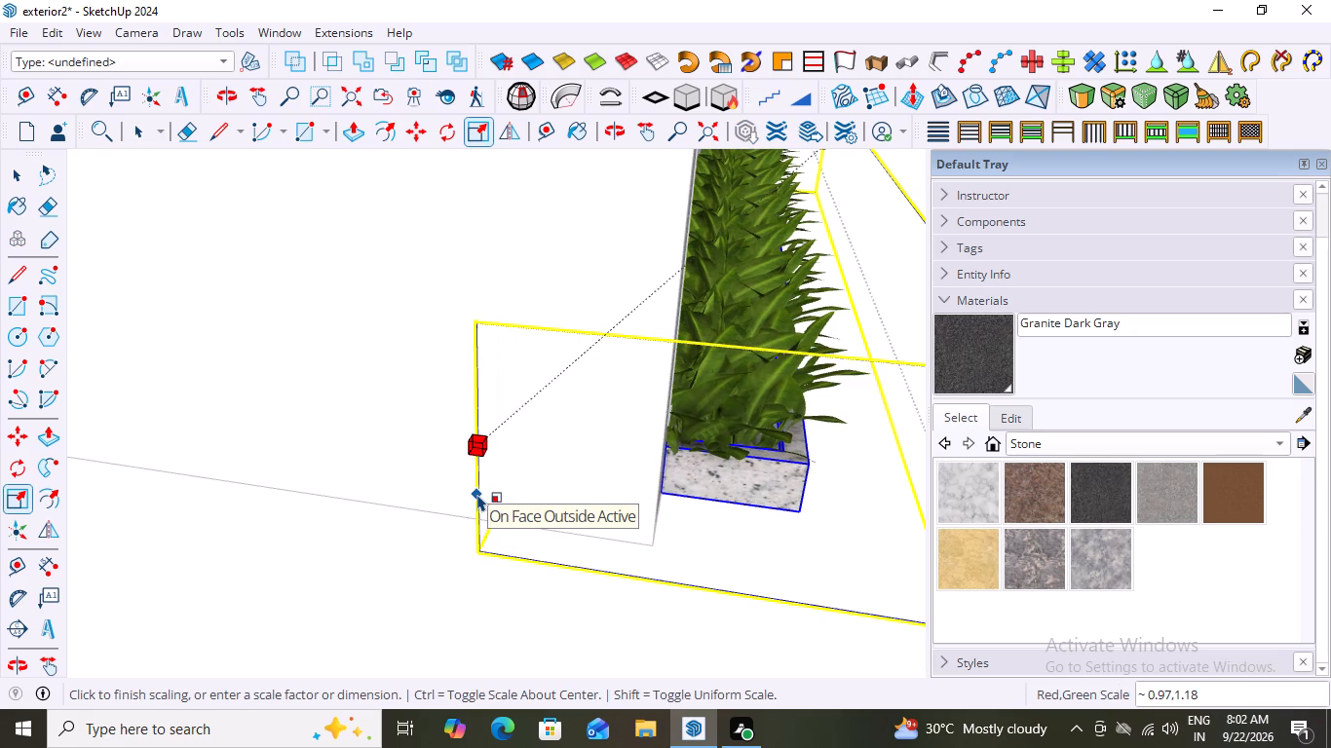
{"action": "left_click_drag", "start_coordinate": [477, 494], "coordinate": [447, 586]}
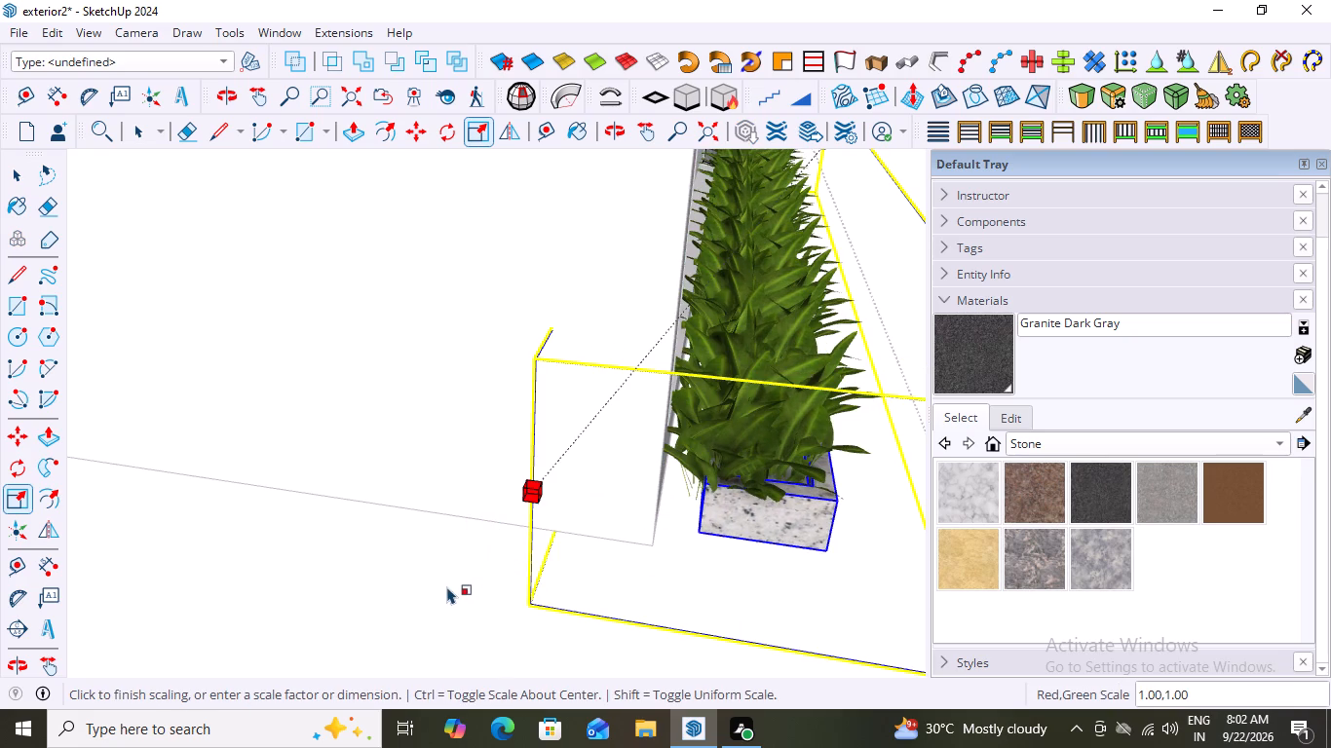
{"action": "left_click_drag", "start_coordinate": [447, 586], "coordinate": [405, 553]}
Scale the planter's outer end slightly along the red axis to line it up with the wall's outer corner.
{"action": "scroll", "coordinate": [481, 504], "scroll_direction": "down", "scroll_amount": 7}
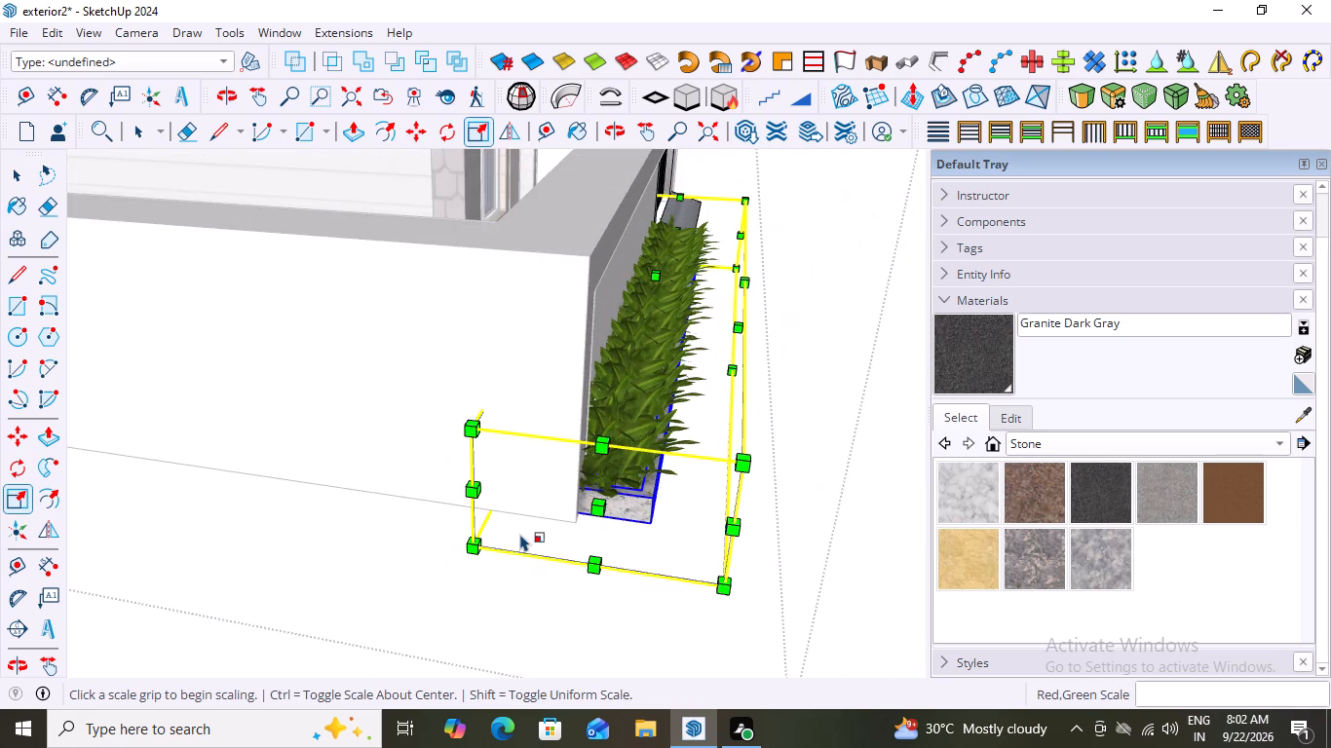
{"action": "scroll", "coordinate": [563, 616], "scroll_direction": "up", "scroll_amount": 3}
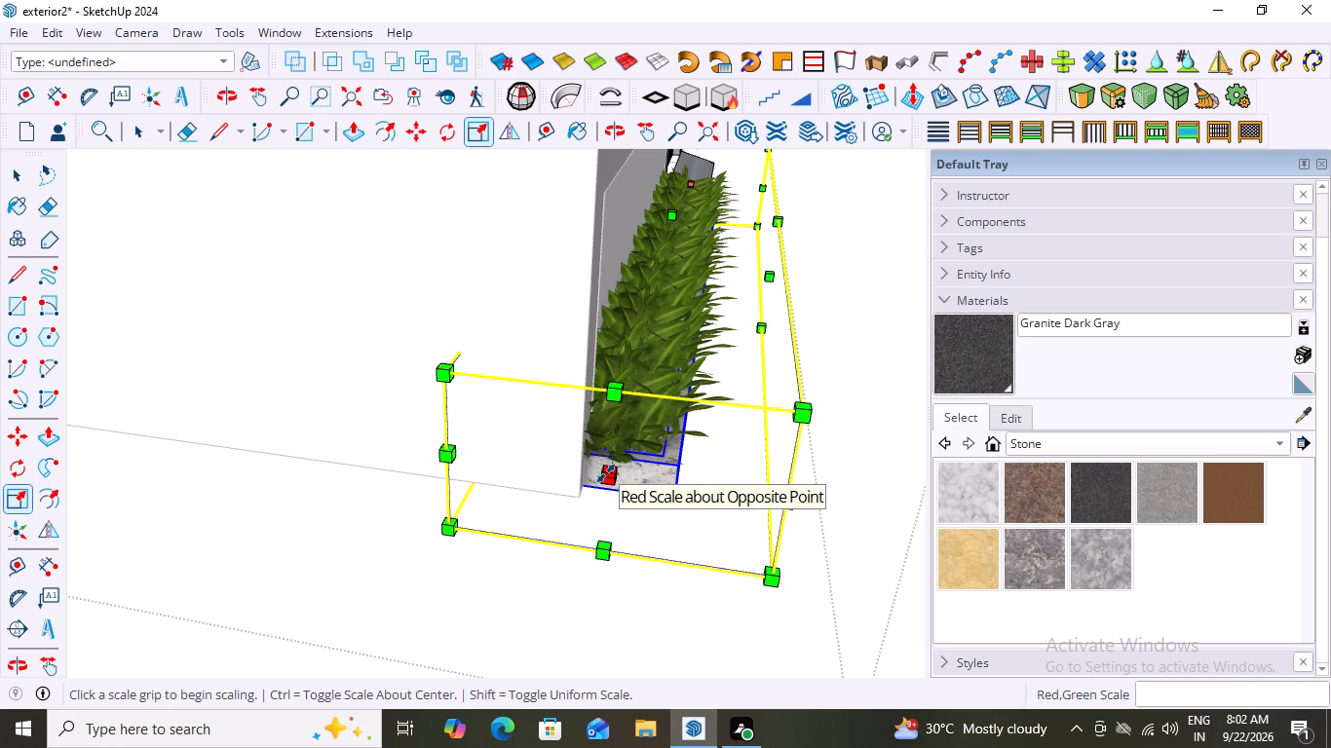
{"action": "left_click_drag", "start_coordinate": [606, 473], "coordinate": [609, 493]}
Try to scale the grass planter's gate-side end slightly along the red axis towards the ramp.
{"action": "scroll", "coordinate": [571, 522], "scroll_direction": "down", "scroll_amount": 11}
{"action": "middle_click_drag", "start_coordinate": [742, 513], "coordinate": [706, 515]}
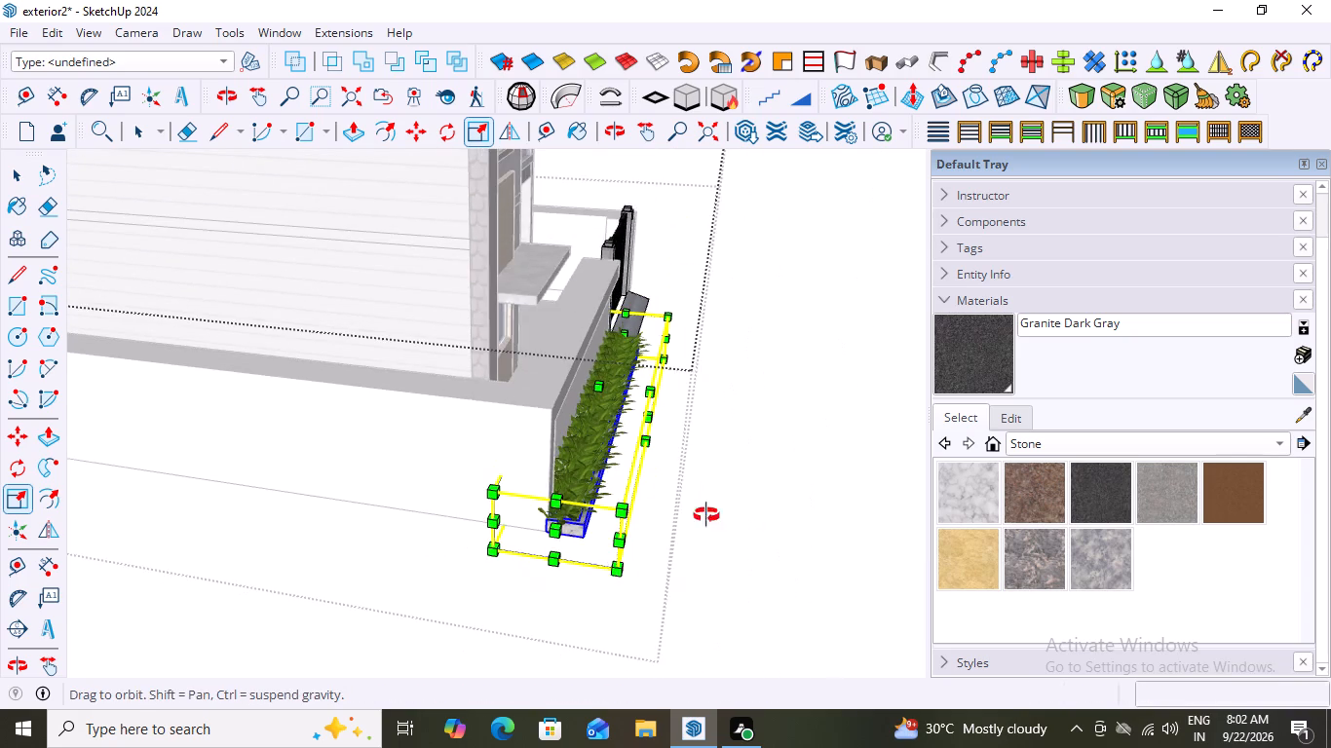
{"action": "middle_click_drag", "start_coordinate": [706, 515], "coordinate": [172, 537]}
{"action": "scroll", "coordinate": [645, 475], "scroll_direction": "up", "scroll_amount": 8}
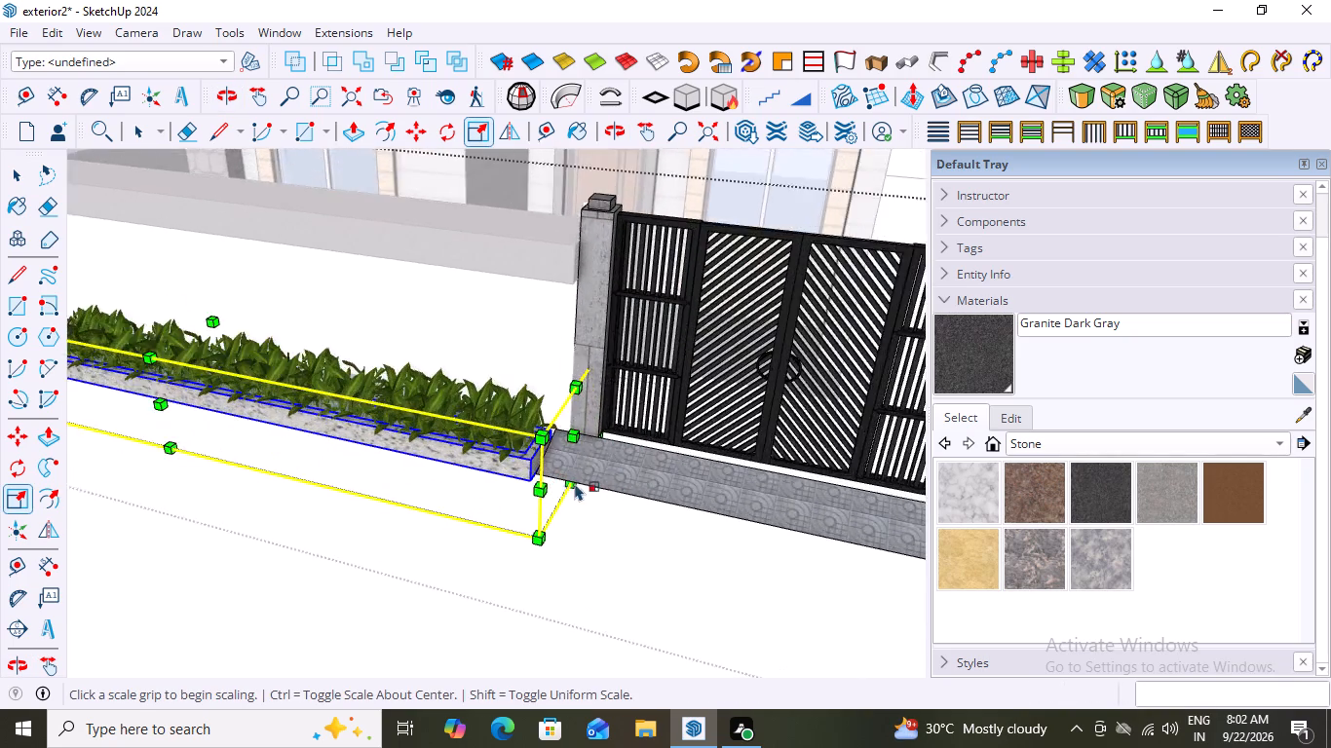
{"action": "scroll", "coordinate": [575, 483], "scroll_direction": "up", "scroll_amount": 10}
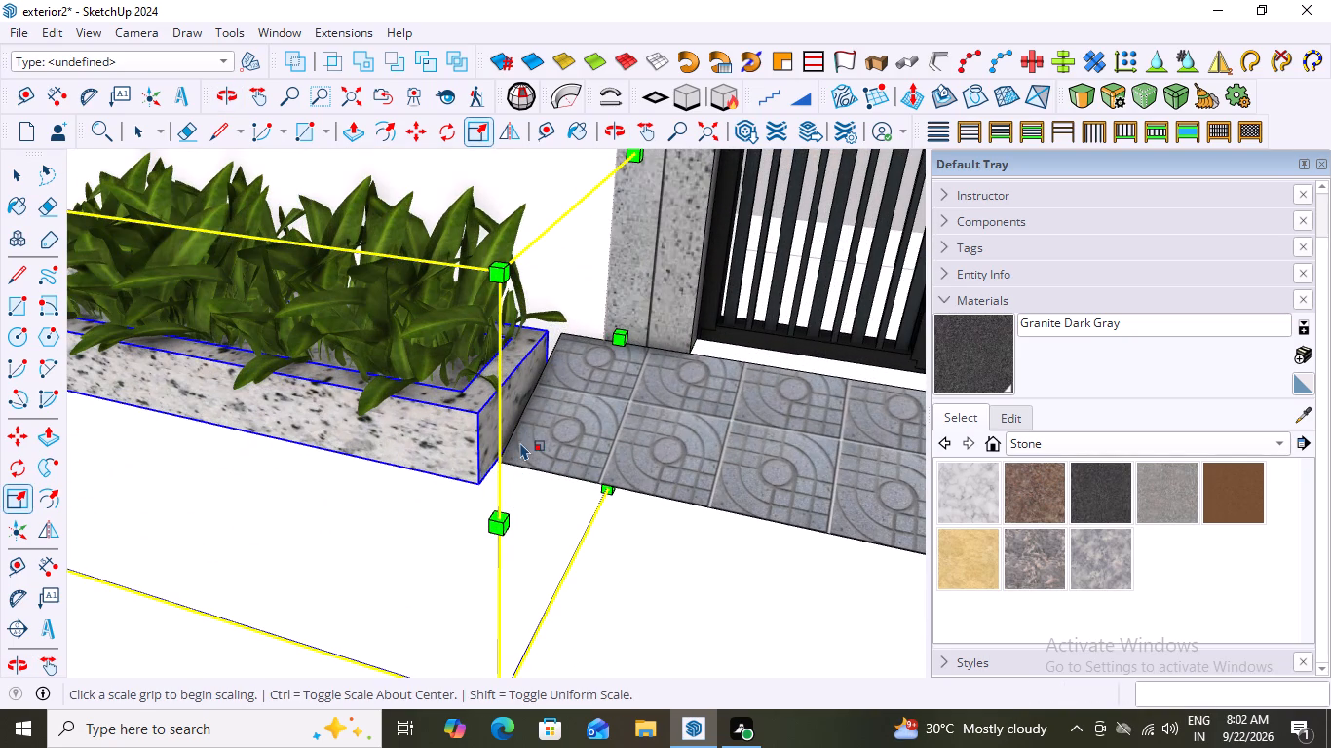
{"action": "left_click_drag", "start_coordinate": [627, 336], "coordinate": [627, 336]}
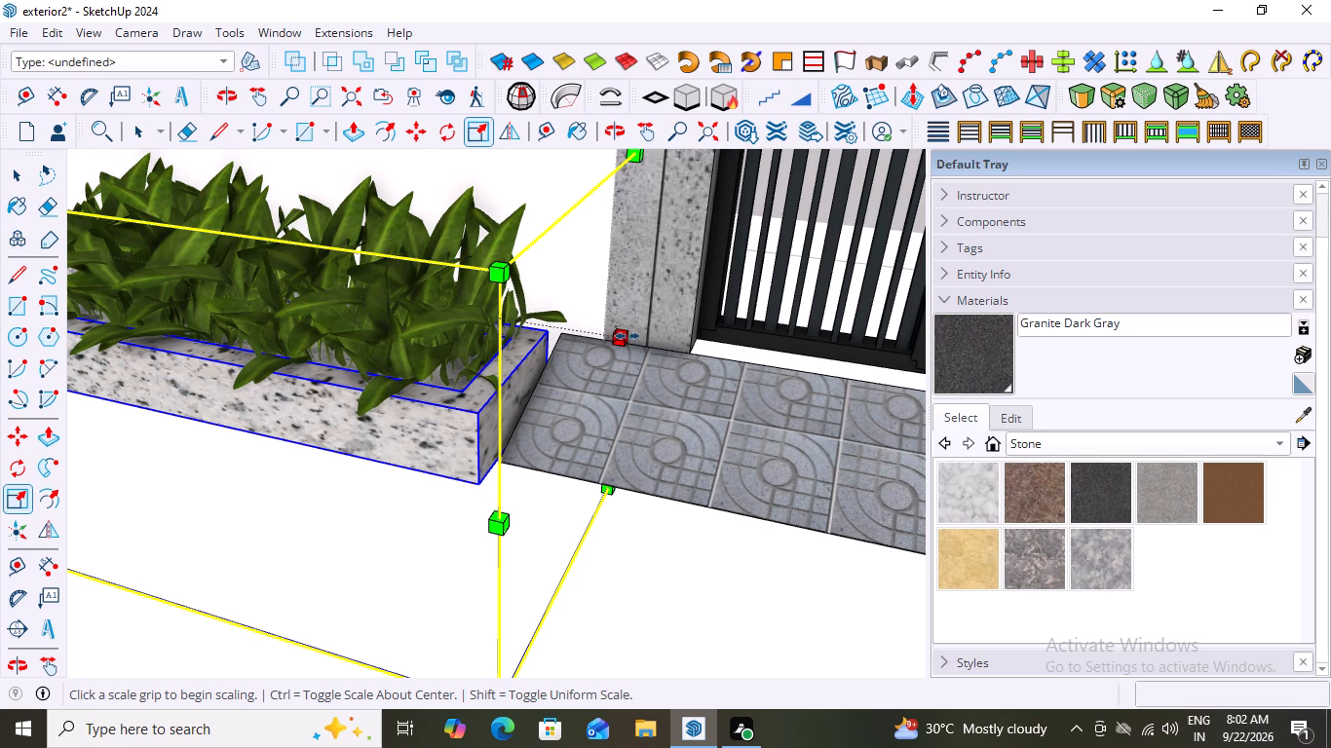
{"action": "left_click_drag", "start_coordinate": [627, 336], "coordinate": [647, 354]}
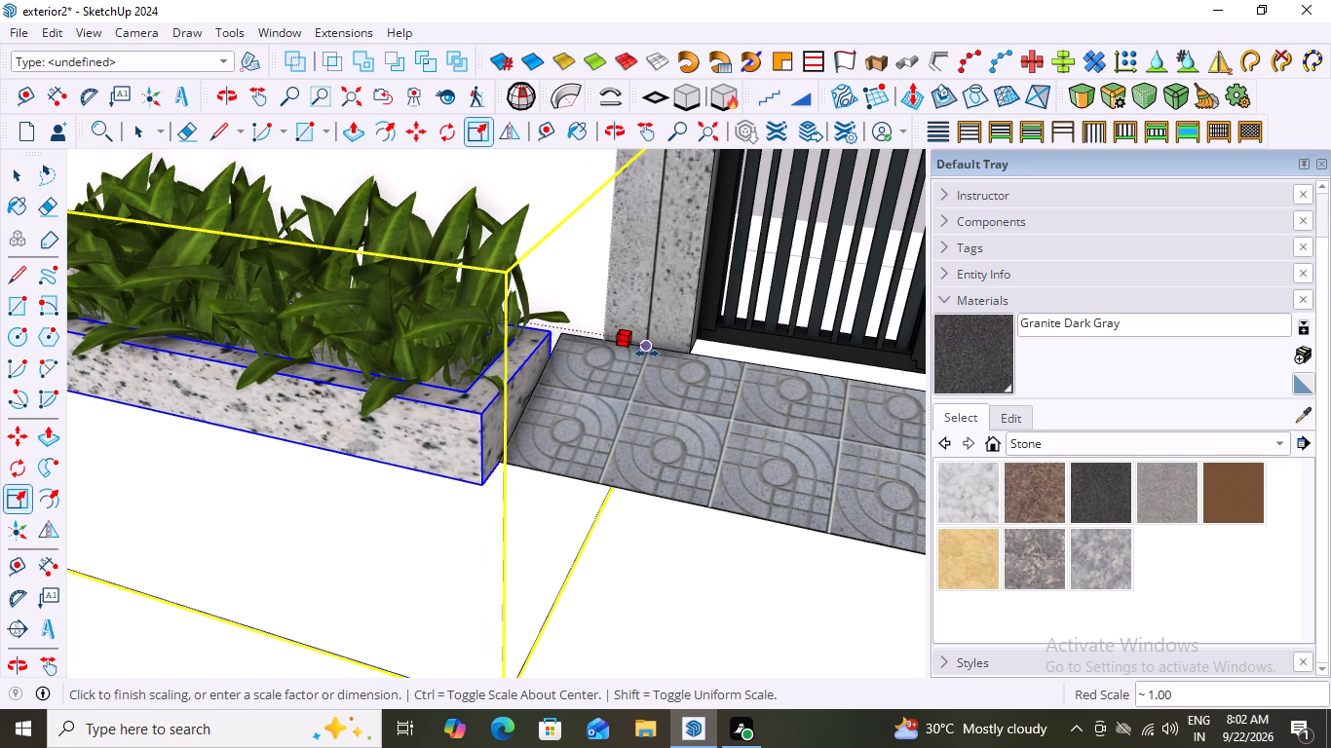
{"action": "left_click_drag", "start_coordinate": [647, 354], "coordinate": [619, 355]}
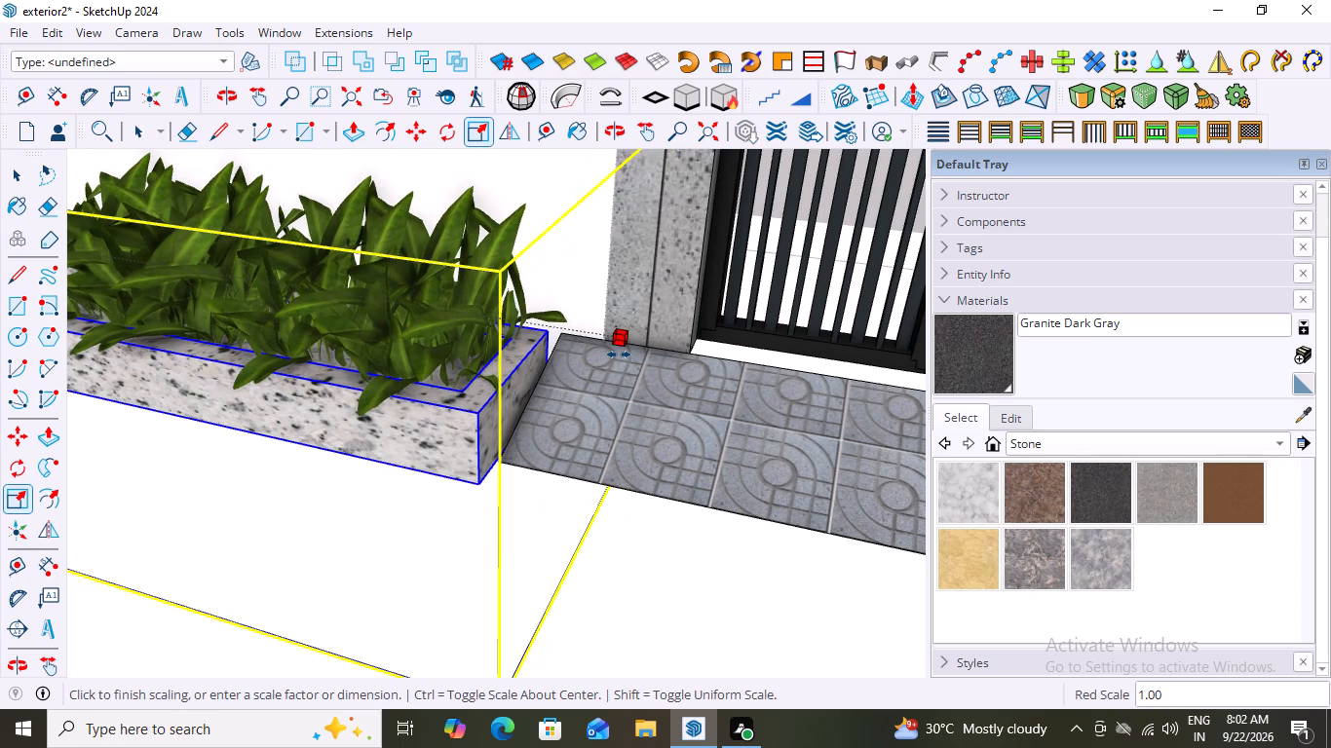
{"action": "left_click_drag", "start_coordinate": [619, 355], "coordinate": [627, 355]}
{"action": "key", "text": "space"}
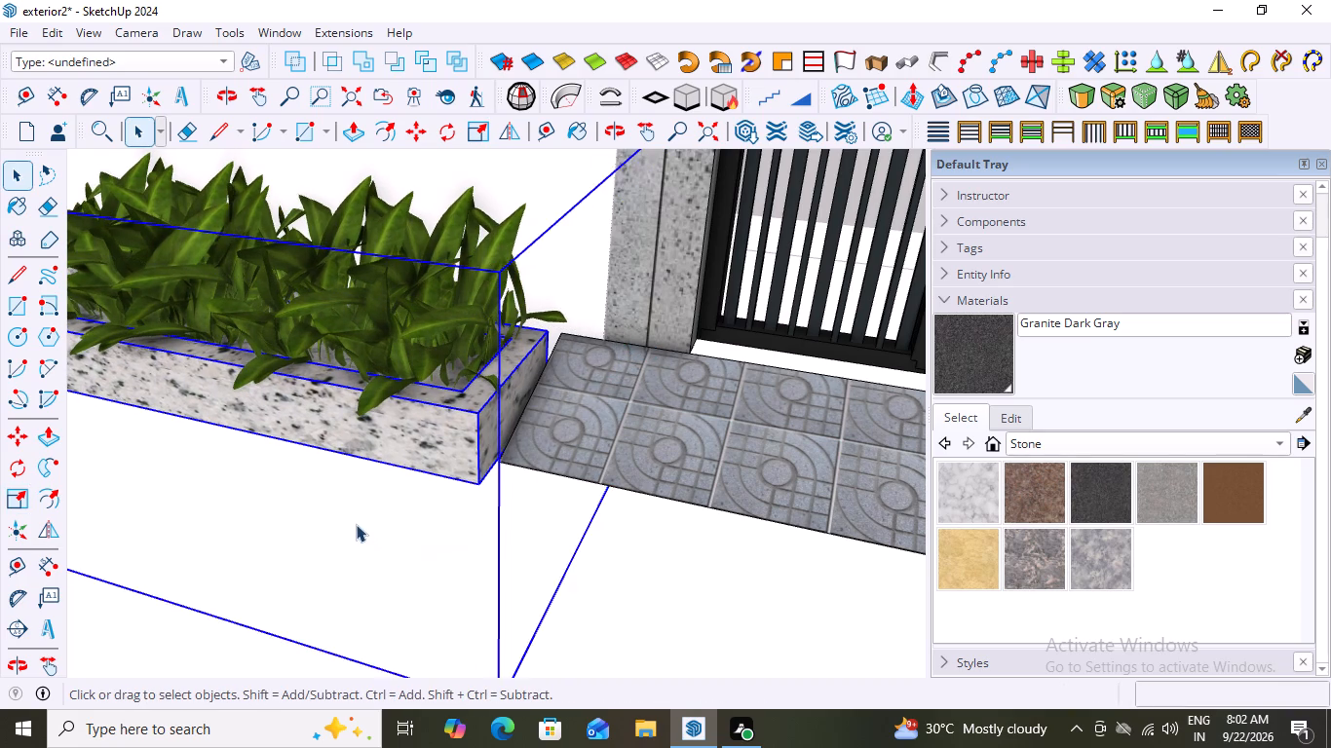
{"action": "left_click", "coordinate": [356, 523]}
Close the open group and examine the whole front elevation with the planter, gate and compound wall.
{"action": "scroll", "coordinate": [375, 520], "scroll_direction": "down", "scroll_amount": 15}
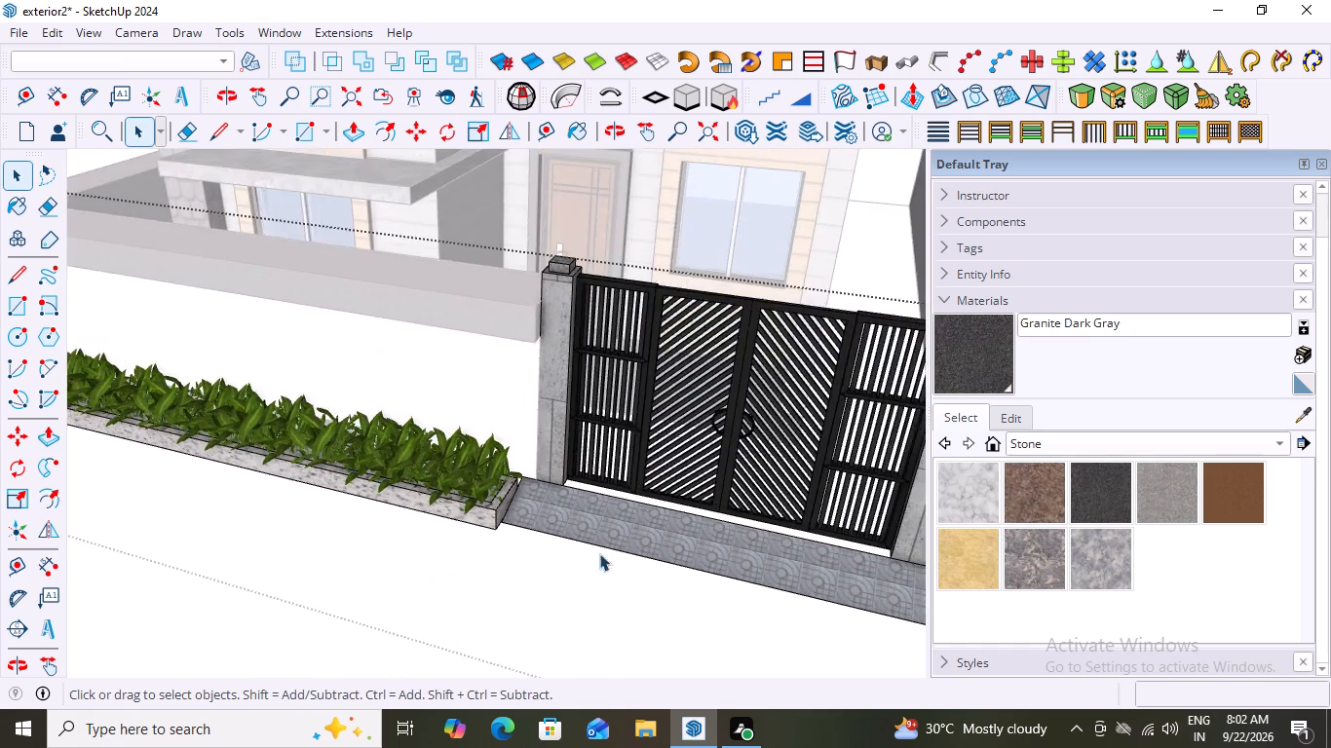
{"action": "scroll", "coordinate": [599, 553], "scroll_direction": "down", "scroll_amount": 8}
{"action": "middle_click_drag", "start_coordinate": [406, 573], "coordinate": [516, 567]}
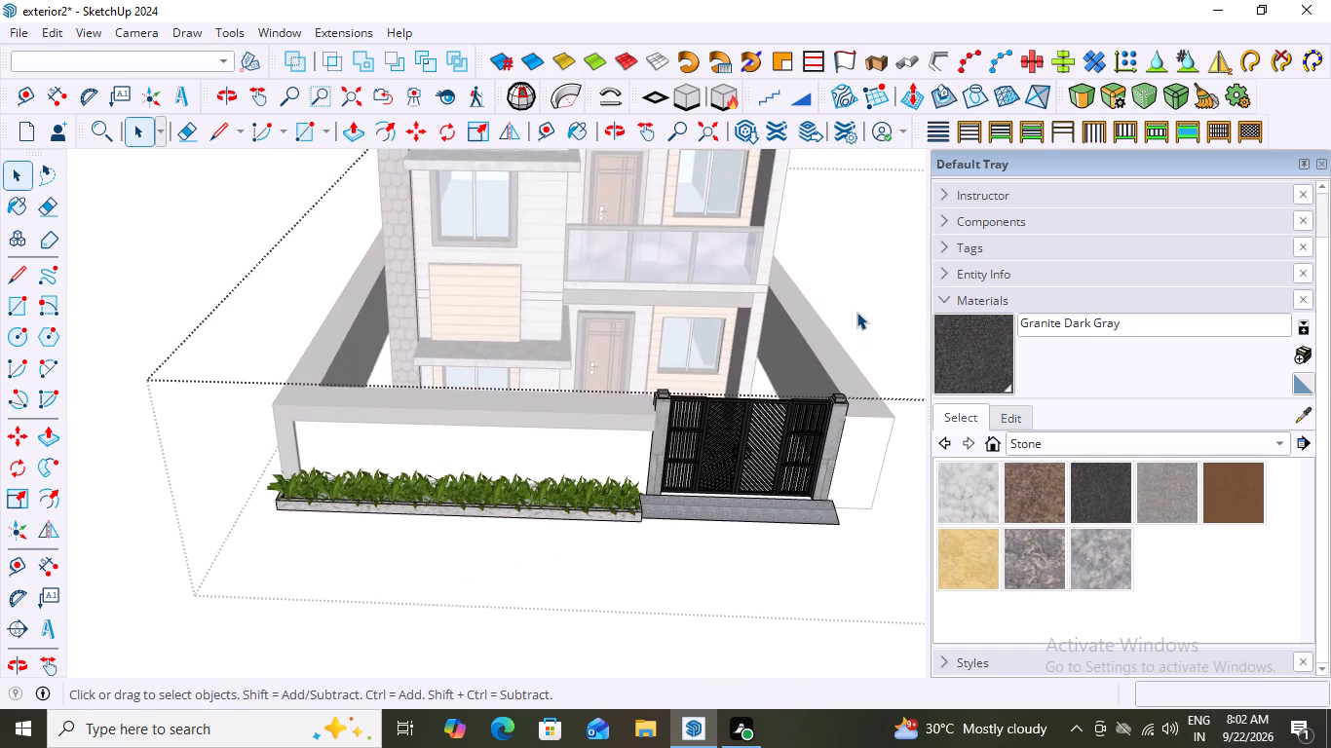
{"action": "left_click", "coordinate": [856, 312]}
{"action": "left_click", "coordinate": [856, 312]}
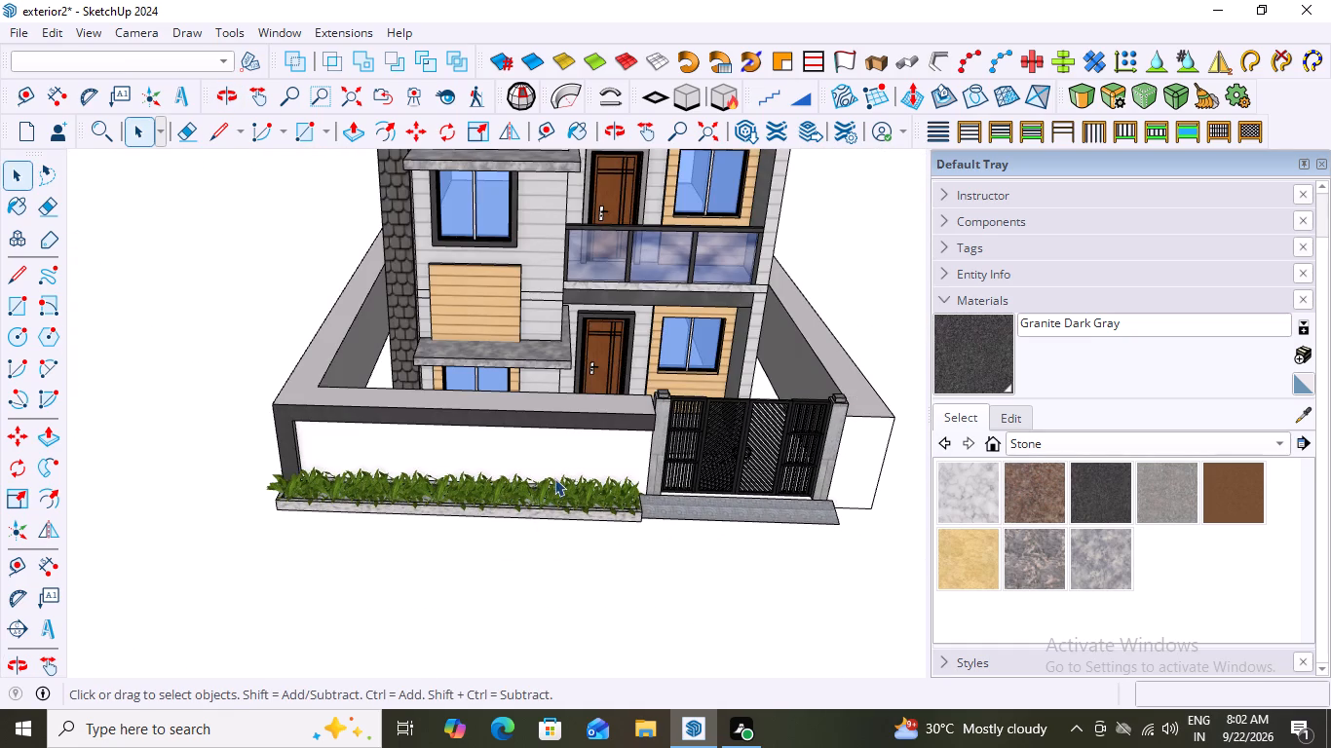
{"action": "scroll", "coordinate": [554, 483], "scroll_direction": "down", "scroll_amount": 10}
{"action": "middle_click_drag", "start_coordinate": [702, 458], "coordinate": [745, 322]}
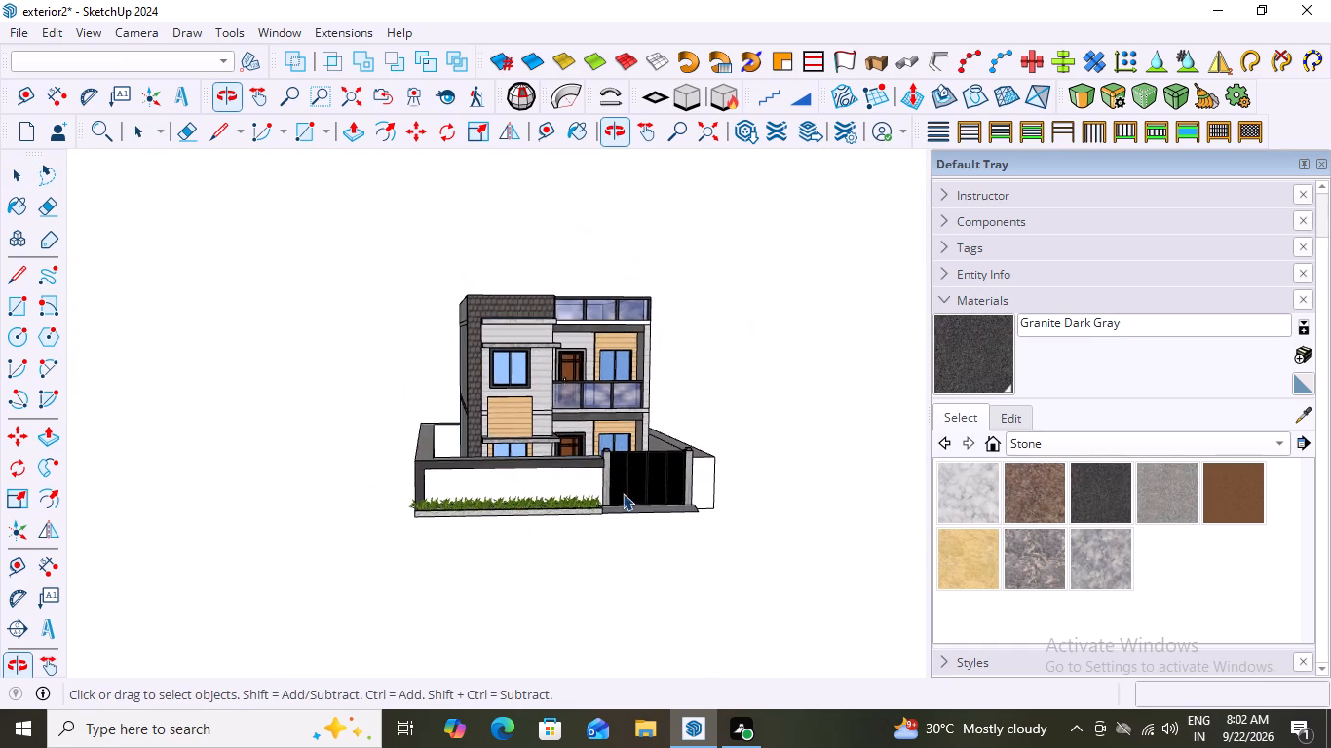
{"action": "scroll", "coordinate": [602, 513], "scroll_direction": "up", "scroll_amount": 11}
{"action": "scroll", "coordinate": [602, 505], "scroll_direction": "down", "scroll_amount": 2}
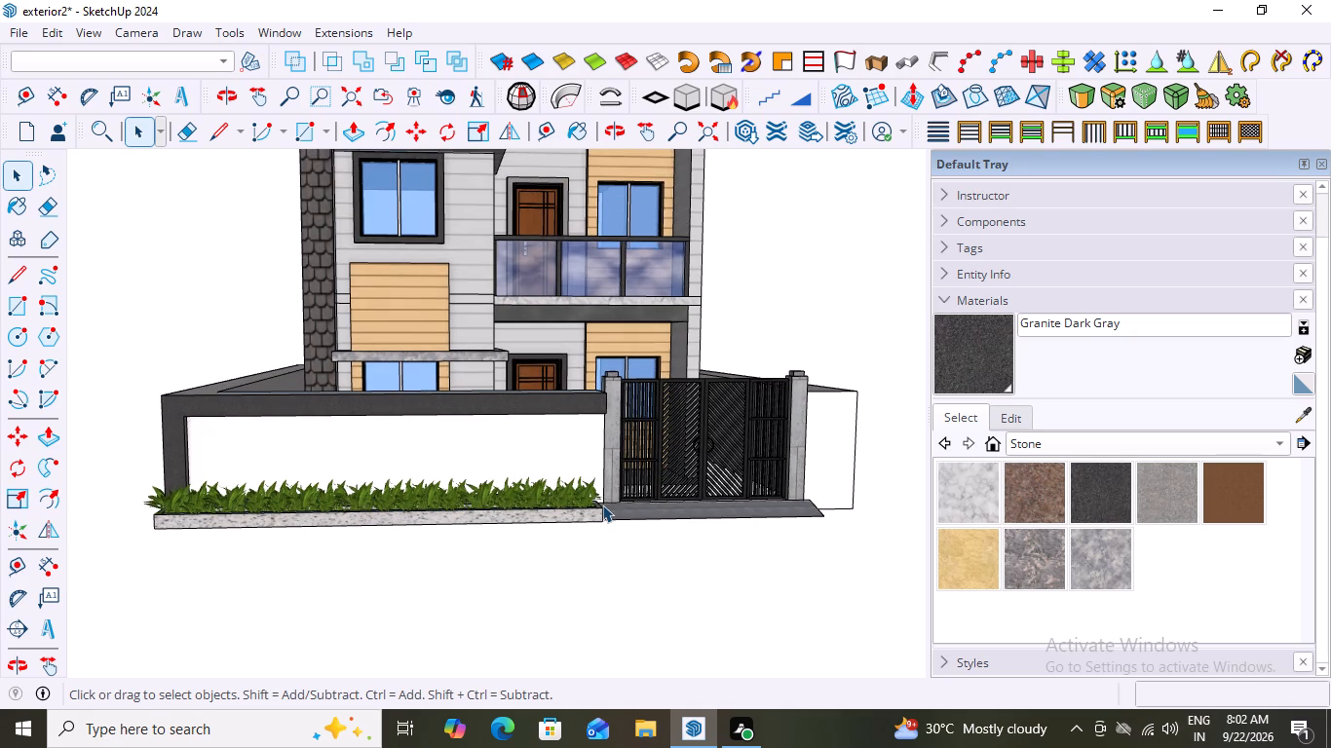
{"action": "middle_click_drag", "start_coordinate": [594, 520], "coordinate": [252, 593]}
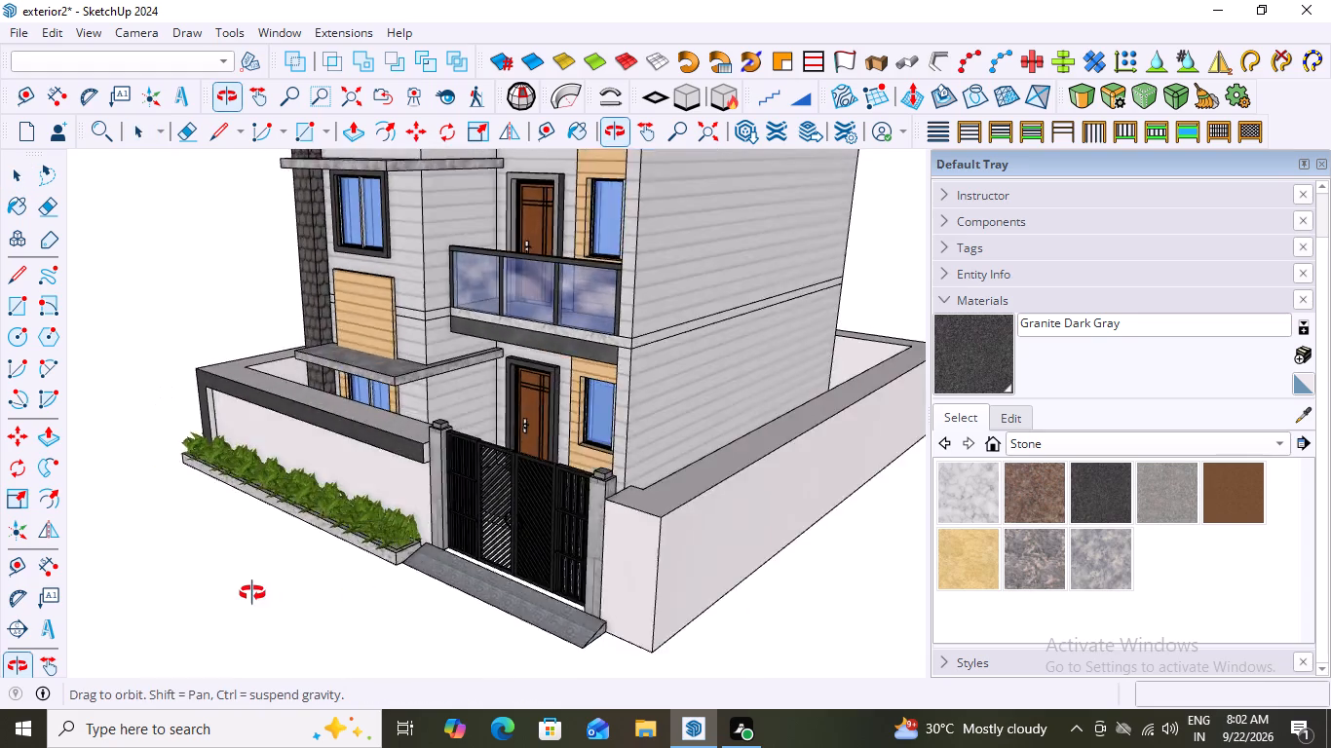
{"action": "middle_click_drag", "start_coordinate": [252, 593], "coordinate": [638, 599]}
{"action": "scroll", "coordinate": [568, 605], "scroll_direction": "down", "scroll_amount": 5}
{"action": "middle_click_drag", "start_coordinate": [497, 620], "coordinate": [424, 548]}
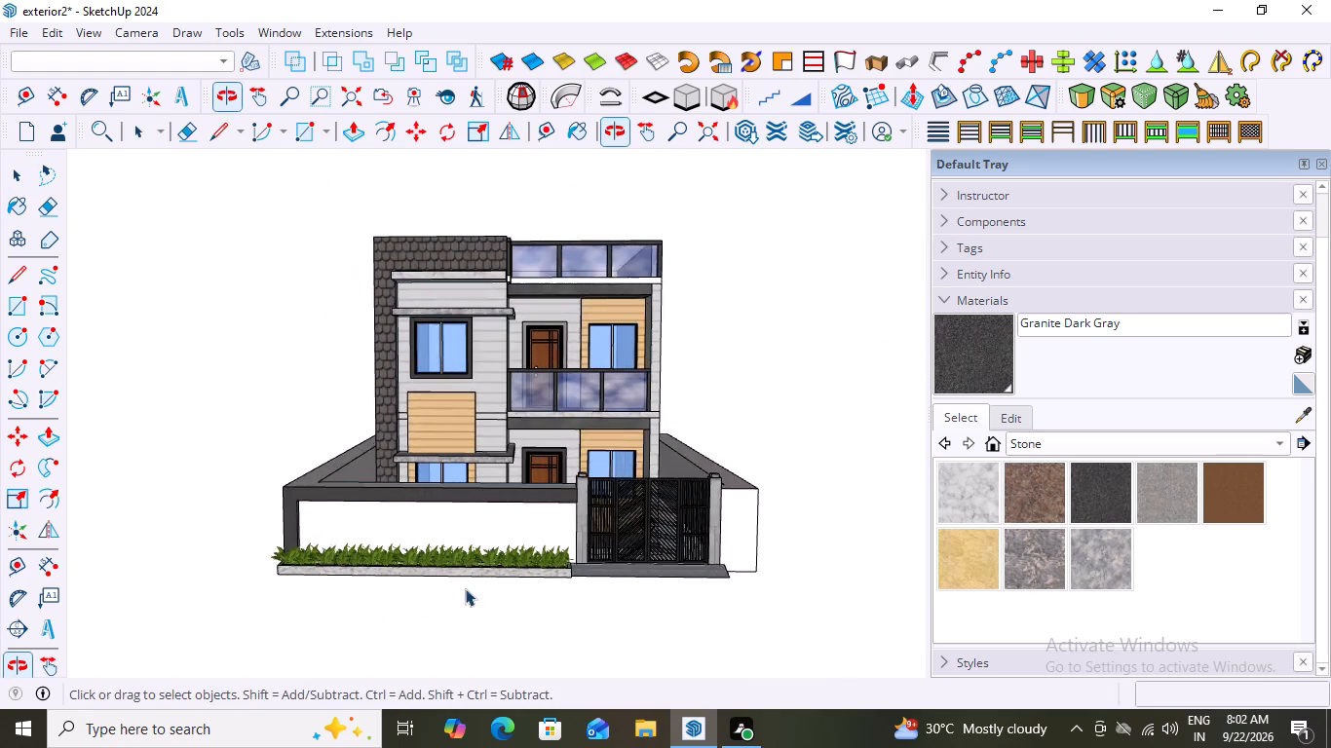
{"action": "scroll", "coordinate": [506, 606], "scroll_direction": "up", "scroll_amount": 2}
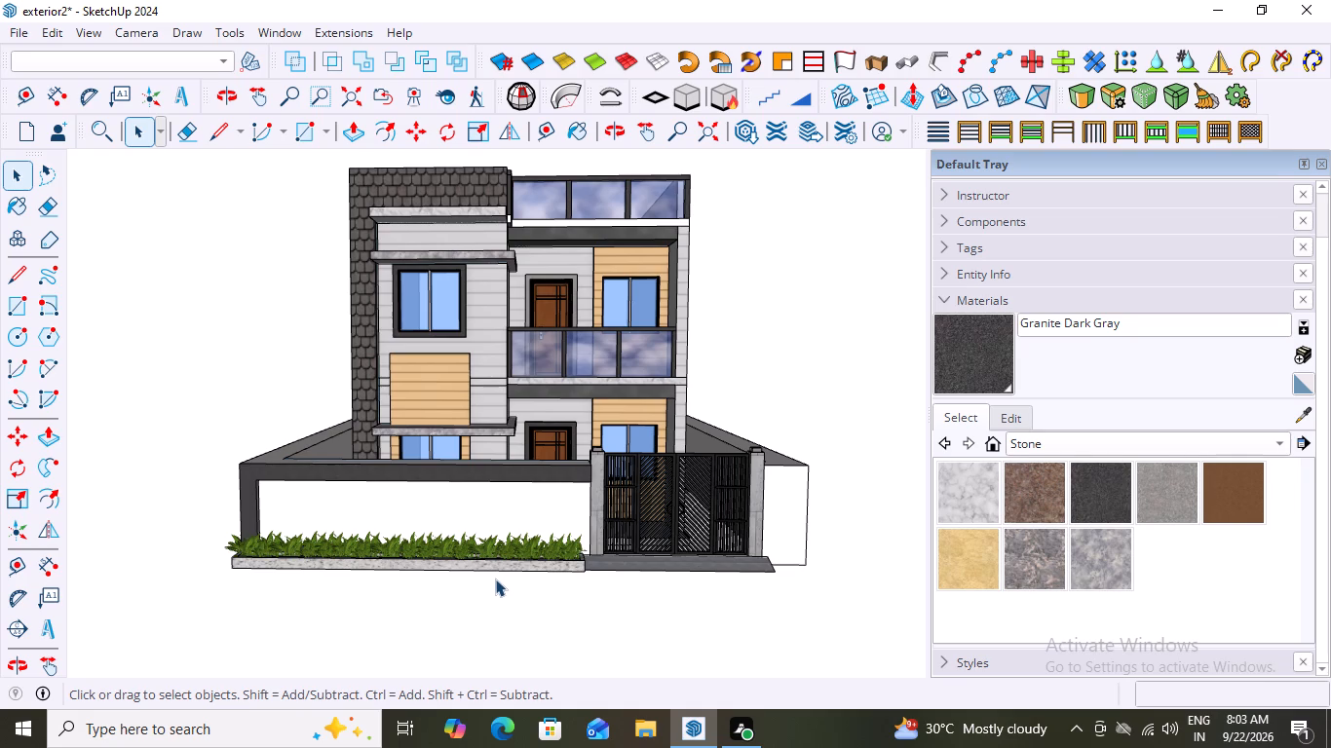
Paint the front compound wall's recessed panel face with Brick Basket from the Brick, Cladding and Siding collection.
{"action": "left_click", "coordinate": [483, 499]}
{"action": "double_click", "coordinate": [483, 505]}
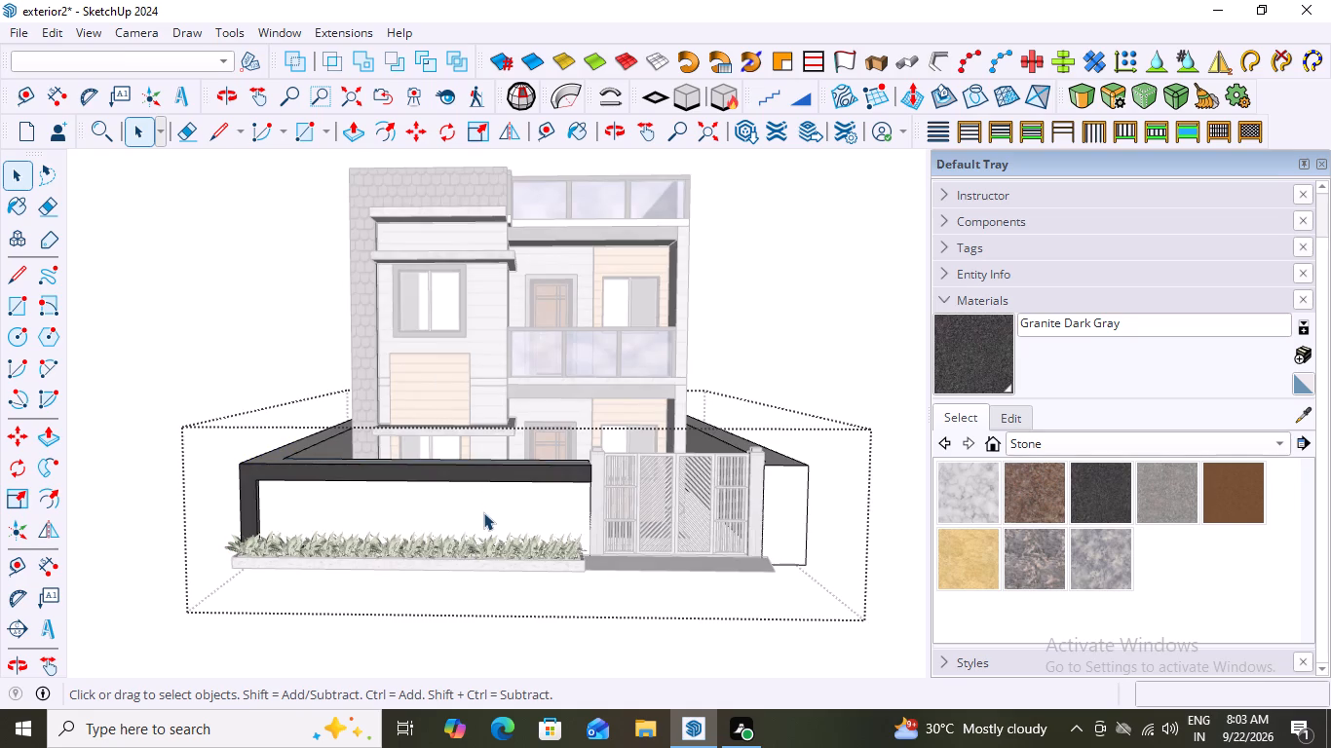
{"action": "left_click", "coordinate": [483, 512]}
{"action": "left_click", "coordinate": [483, 512]}
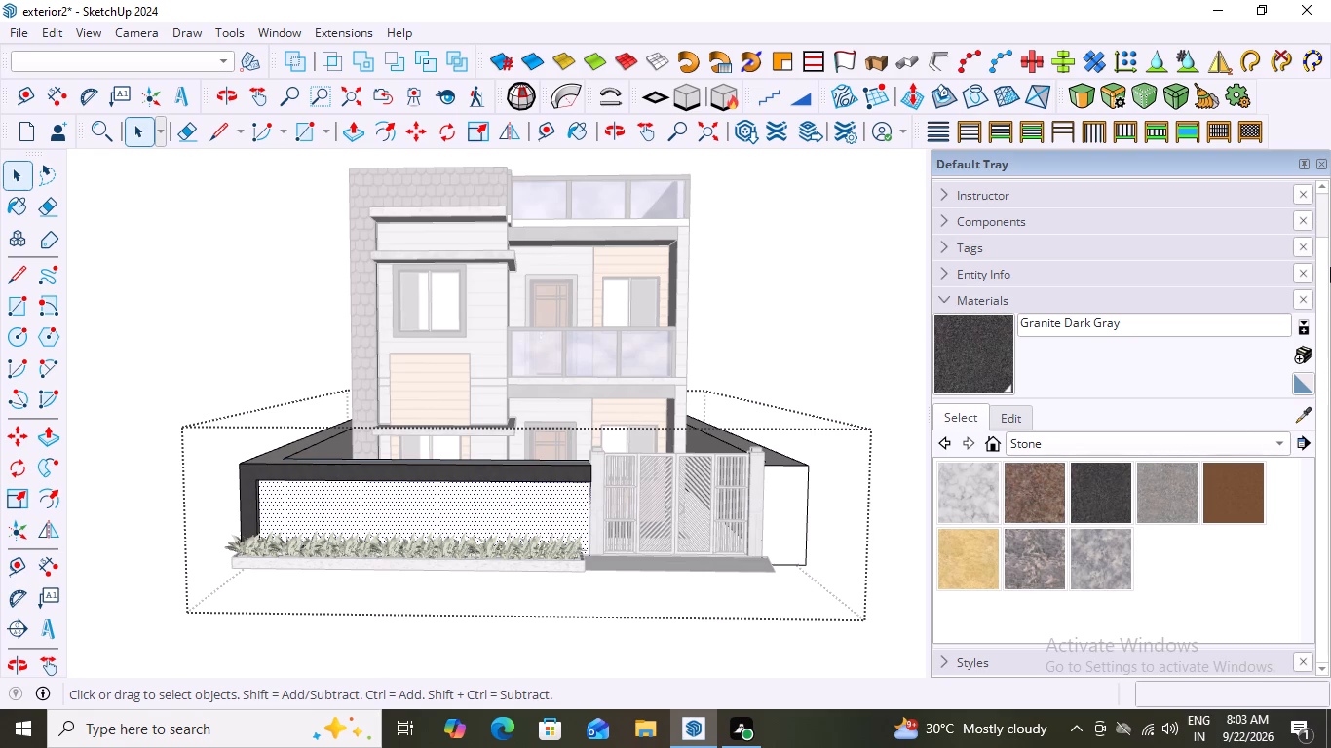
{"action": "left_click", "coordinate": [1281, 438]}
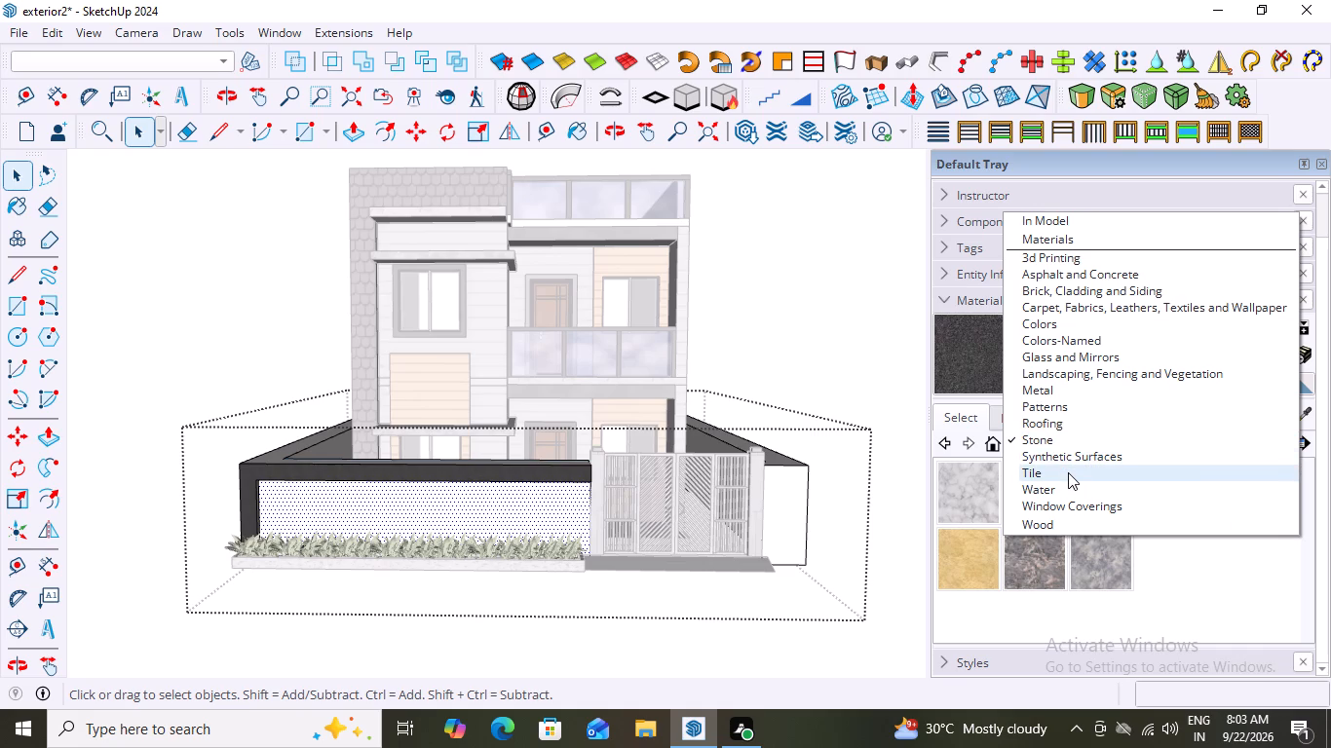
{"action": "left_click", "coordinate": [1063, 286]}
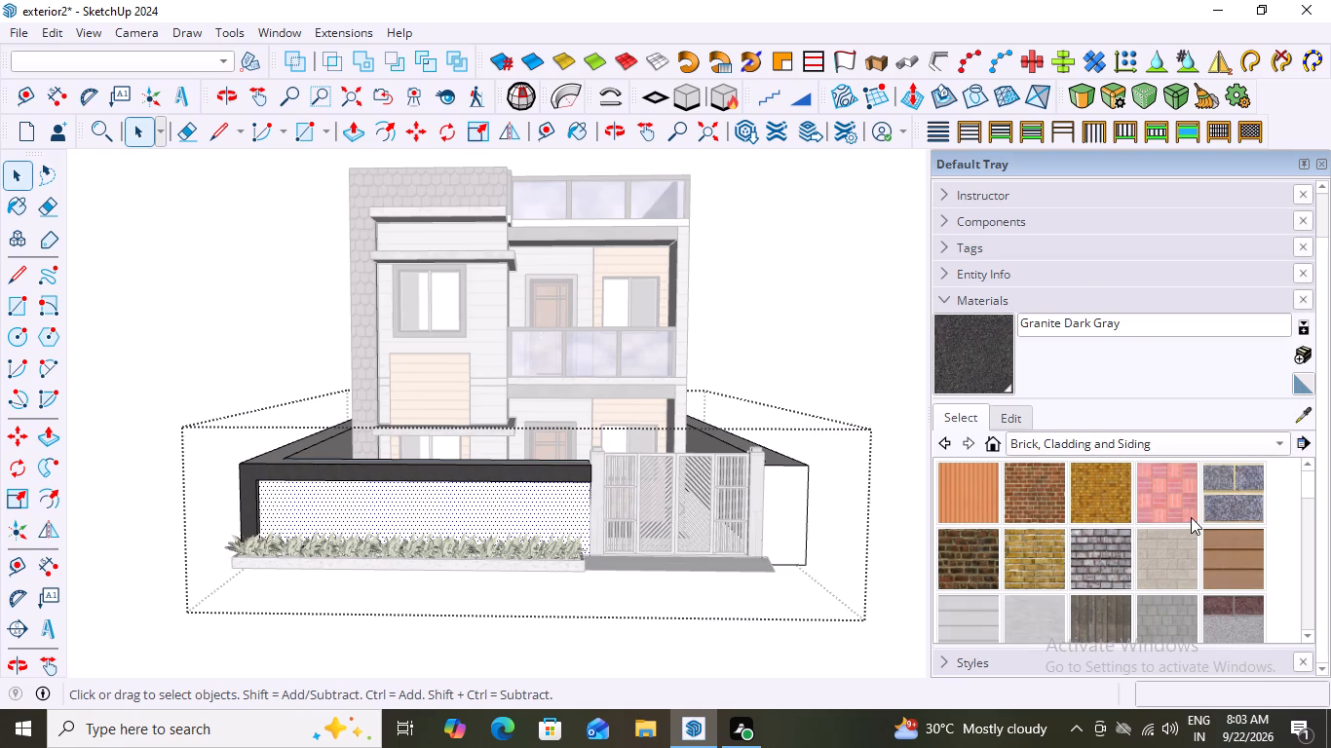
{"action": "left_click", "coordinate": [1184, 478]}
{"action": "left_click", "coordinate": [415, 505]}
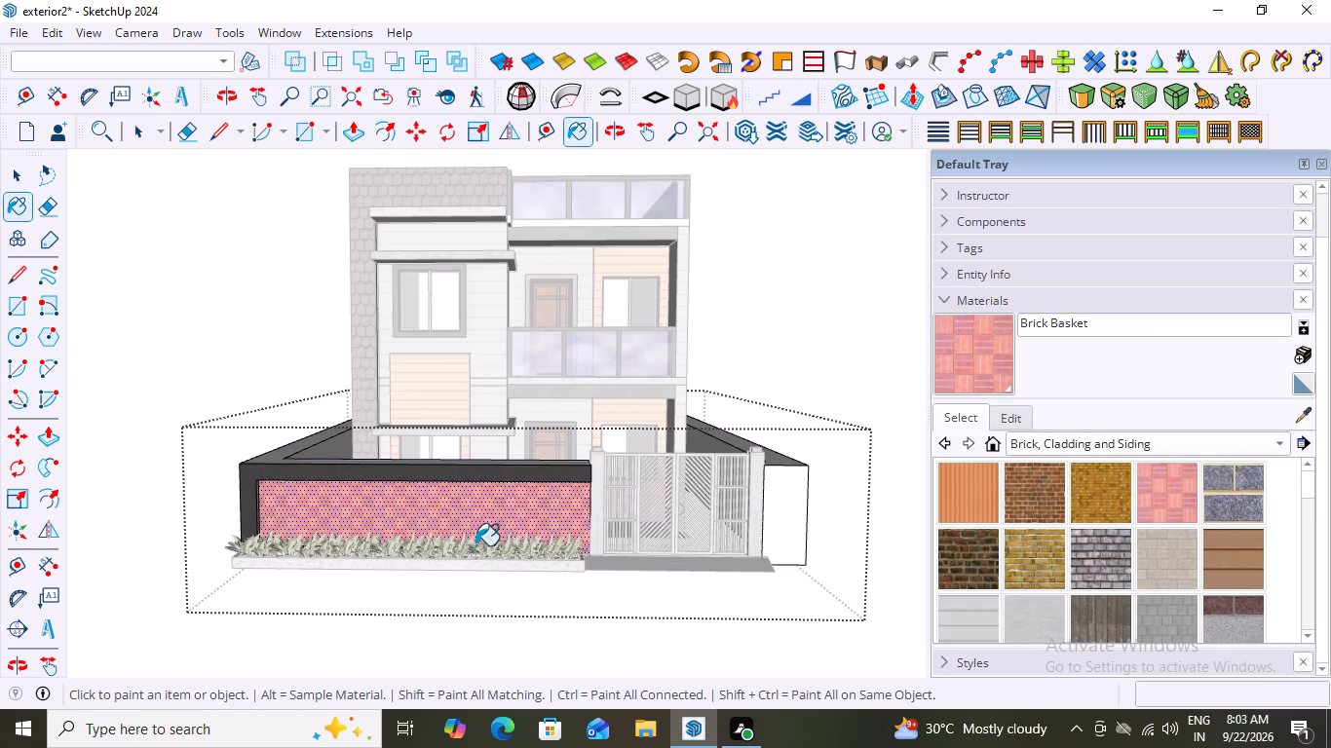
{"action": "scroll", "coordinate": [514, 554], "scroll_direction": "down", "scroll_amount": 1}
{"action": "scroll", "coordinate": [418, 617], "scroll_direction": "up", "scroll_amount": 3}
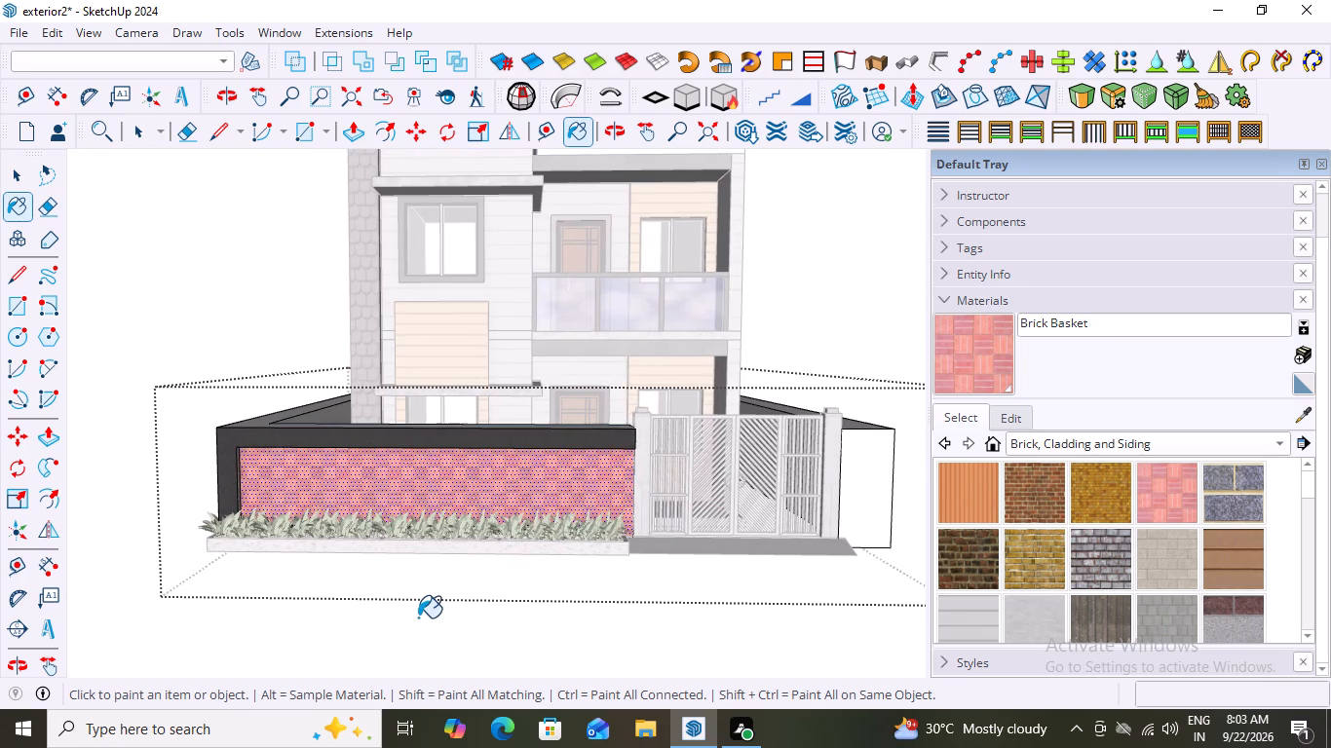
{"action": "key", "text": "space"}
{"action": "left_click", "coordinate": [841, 298]}
{"action": "scroll", "coordinate": [570, 502], "scroll_direction": "down", "scroll_amount": 2}
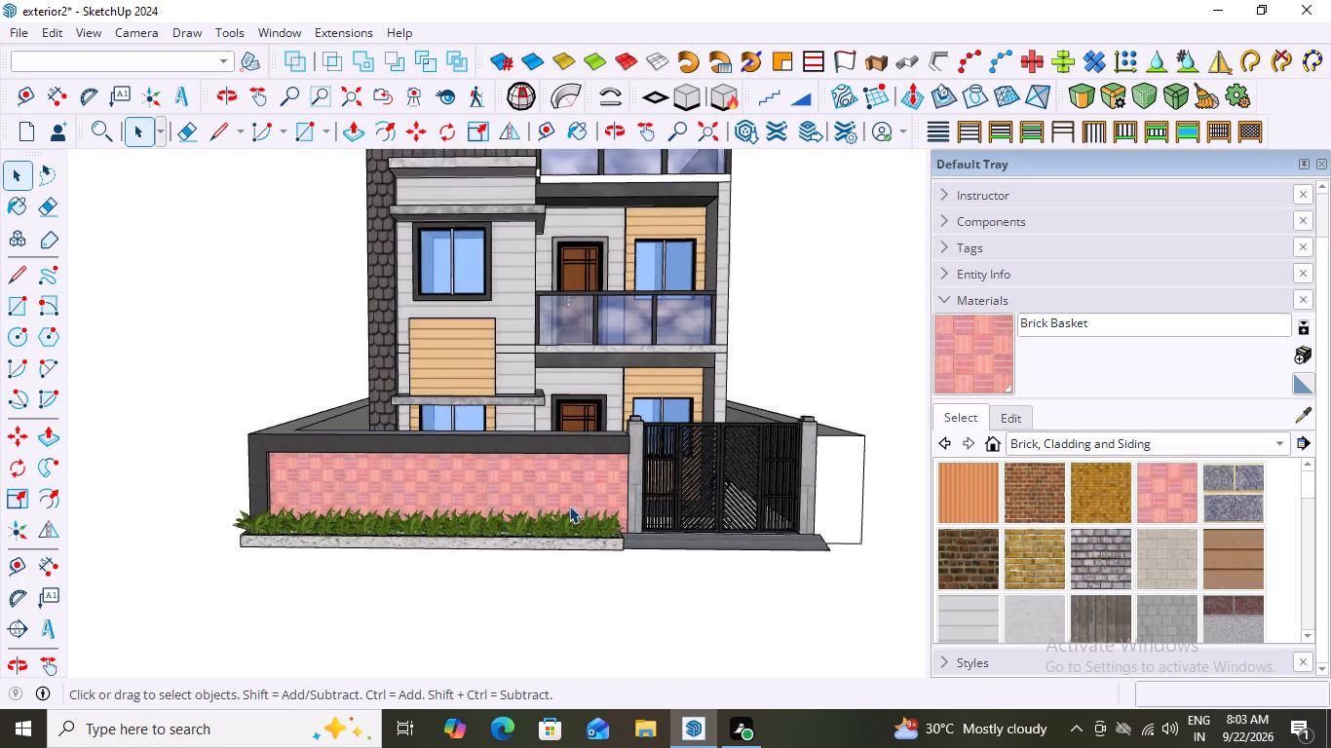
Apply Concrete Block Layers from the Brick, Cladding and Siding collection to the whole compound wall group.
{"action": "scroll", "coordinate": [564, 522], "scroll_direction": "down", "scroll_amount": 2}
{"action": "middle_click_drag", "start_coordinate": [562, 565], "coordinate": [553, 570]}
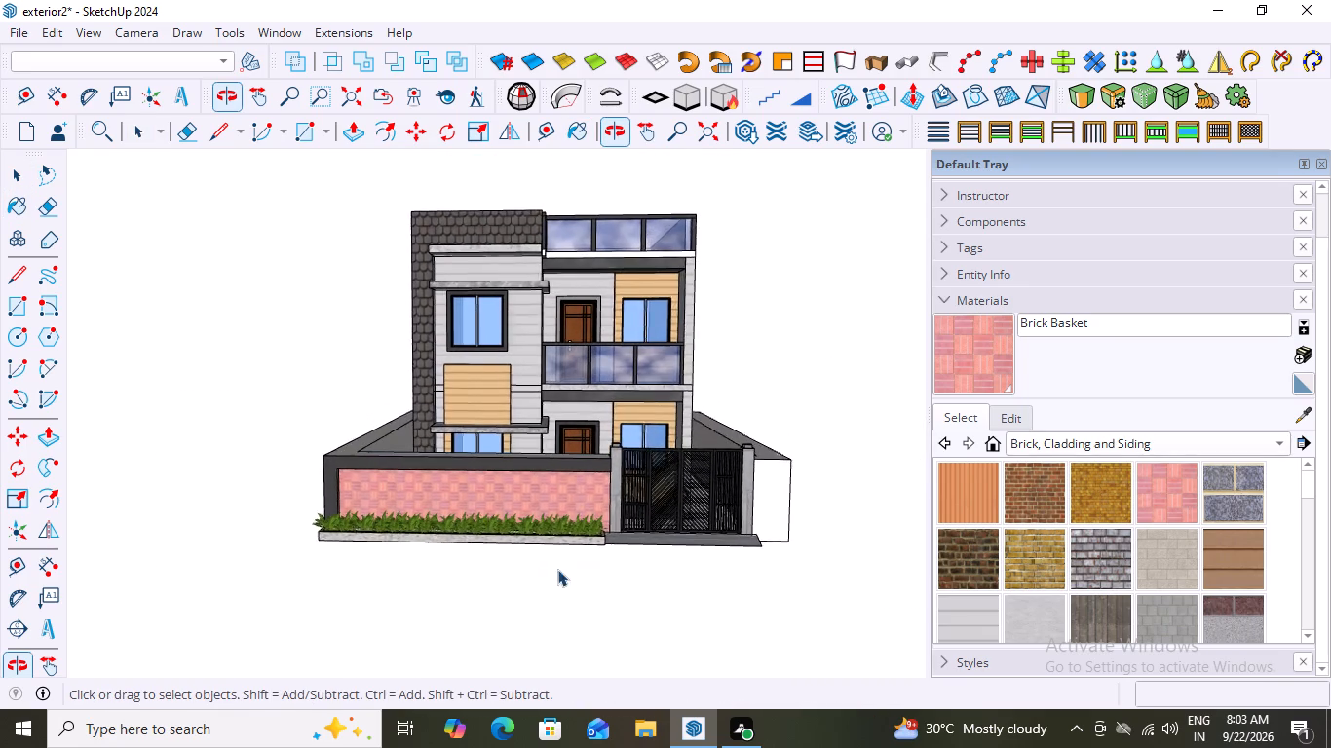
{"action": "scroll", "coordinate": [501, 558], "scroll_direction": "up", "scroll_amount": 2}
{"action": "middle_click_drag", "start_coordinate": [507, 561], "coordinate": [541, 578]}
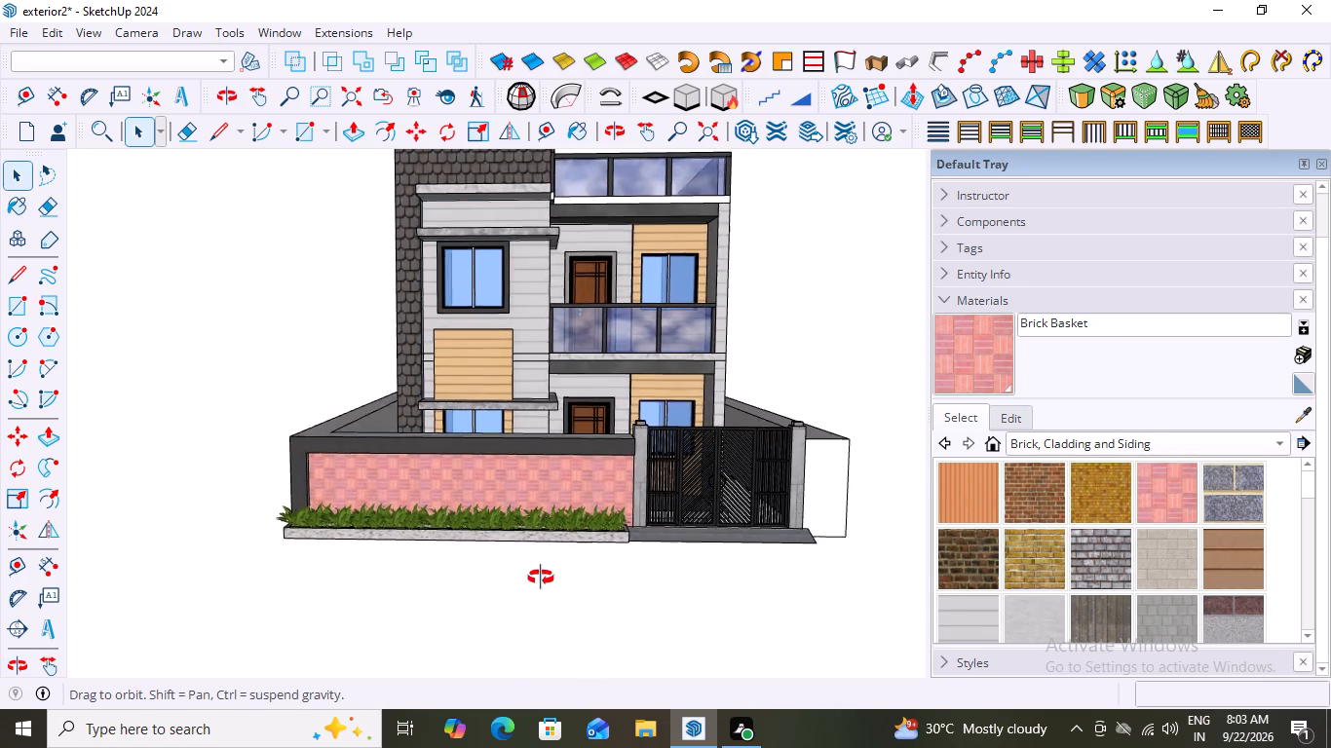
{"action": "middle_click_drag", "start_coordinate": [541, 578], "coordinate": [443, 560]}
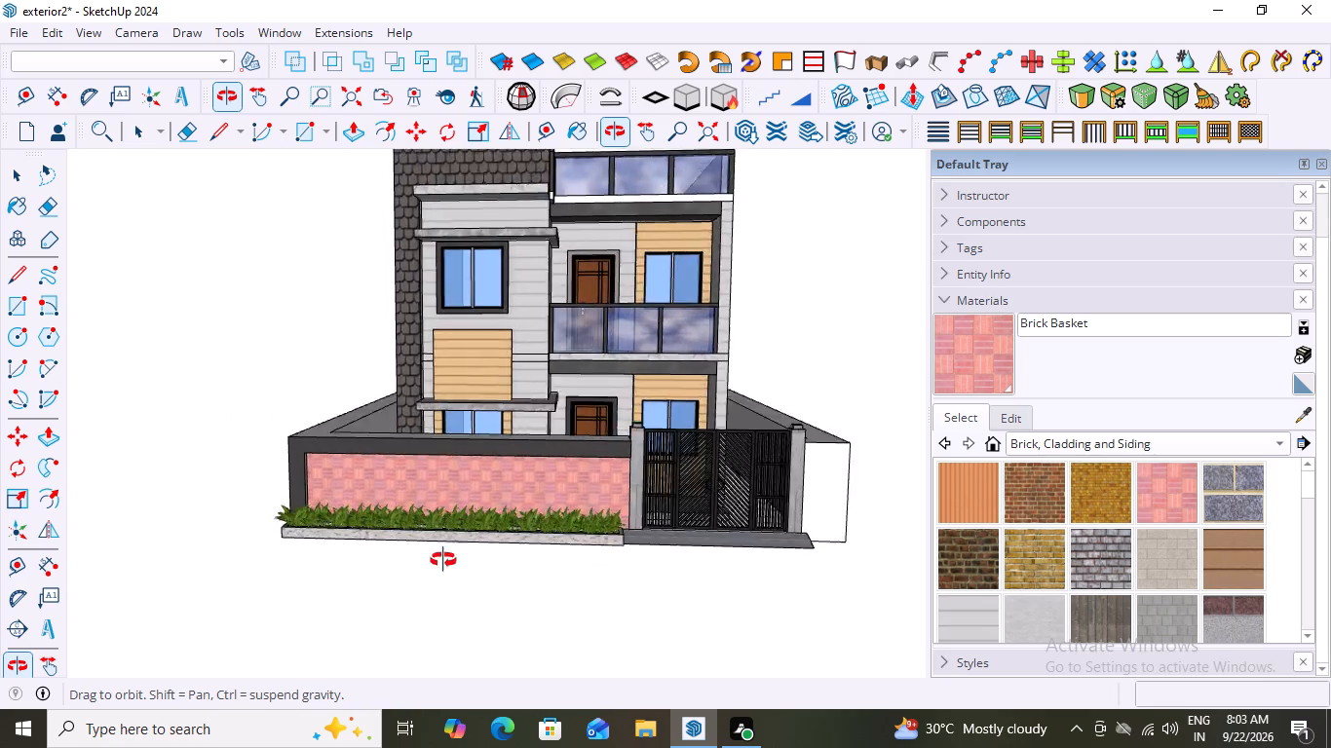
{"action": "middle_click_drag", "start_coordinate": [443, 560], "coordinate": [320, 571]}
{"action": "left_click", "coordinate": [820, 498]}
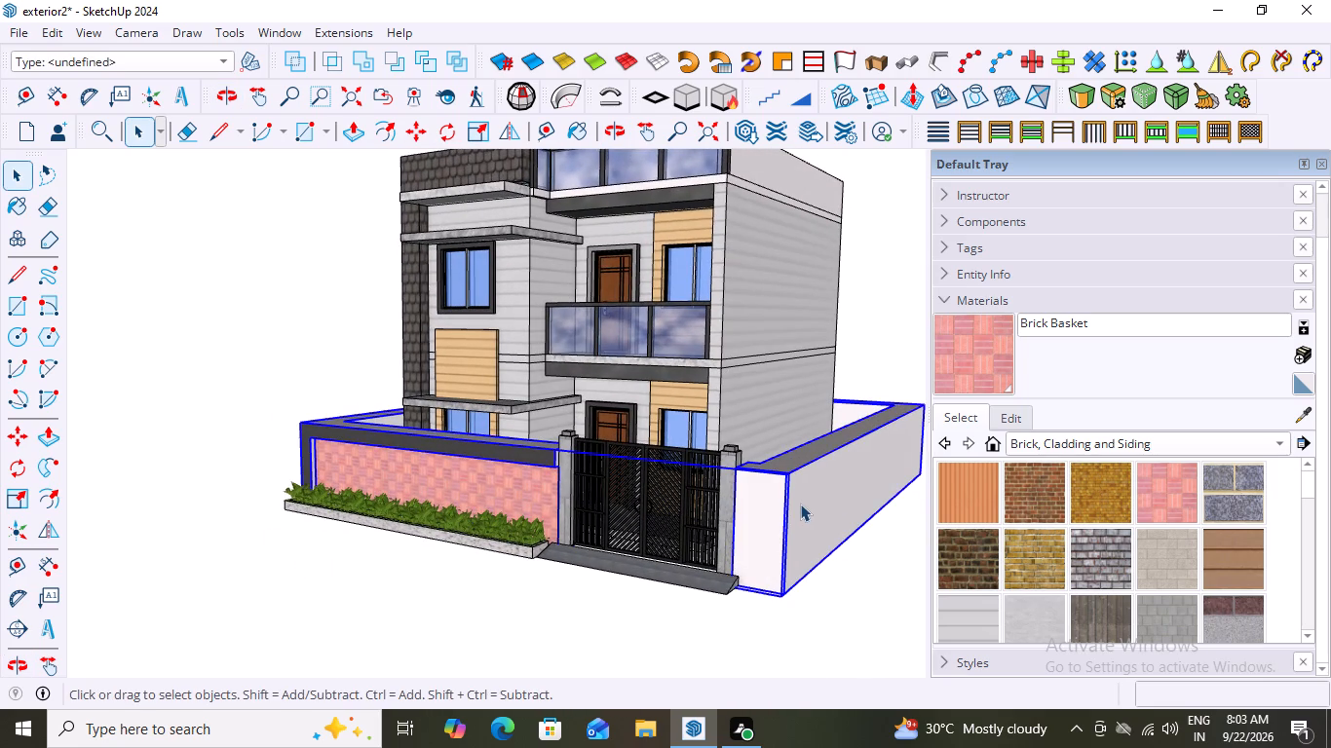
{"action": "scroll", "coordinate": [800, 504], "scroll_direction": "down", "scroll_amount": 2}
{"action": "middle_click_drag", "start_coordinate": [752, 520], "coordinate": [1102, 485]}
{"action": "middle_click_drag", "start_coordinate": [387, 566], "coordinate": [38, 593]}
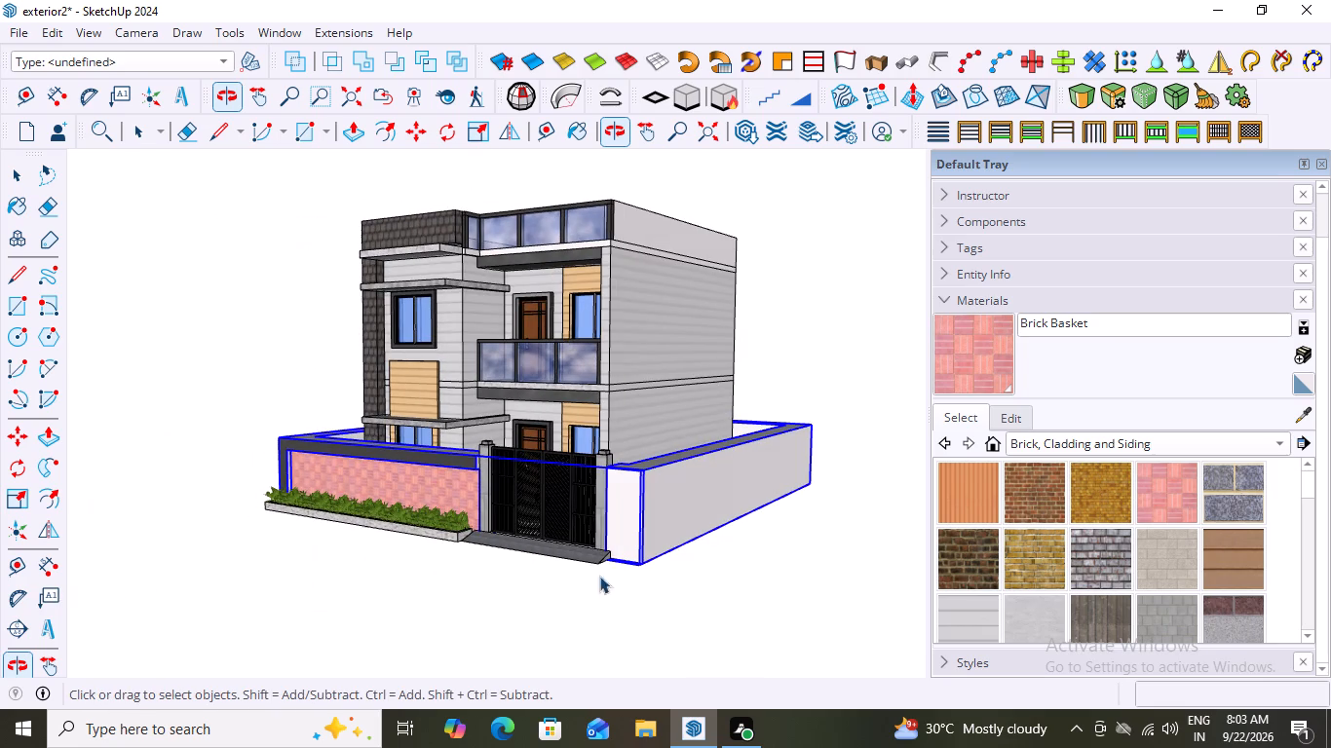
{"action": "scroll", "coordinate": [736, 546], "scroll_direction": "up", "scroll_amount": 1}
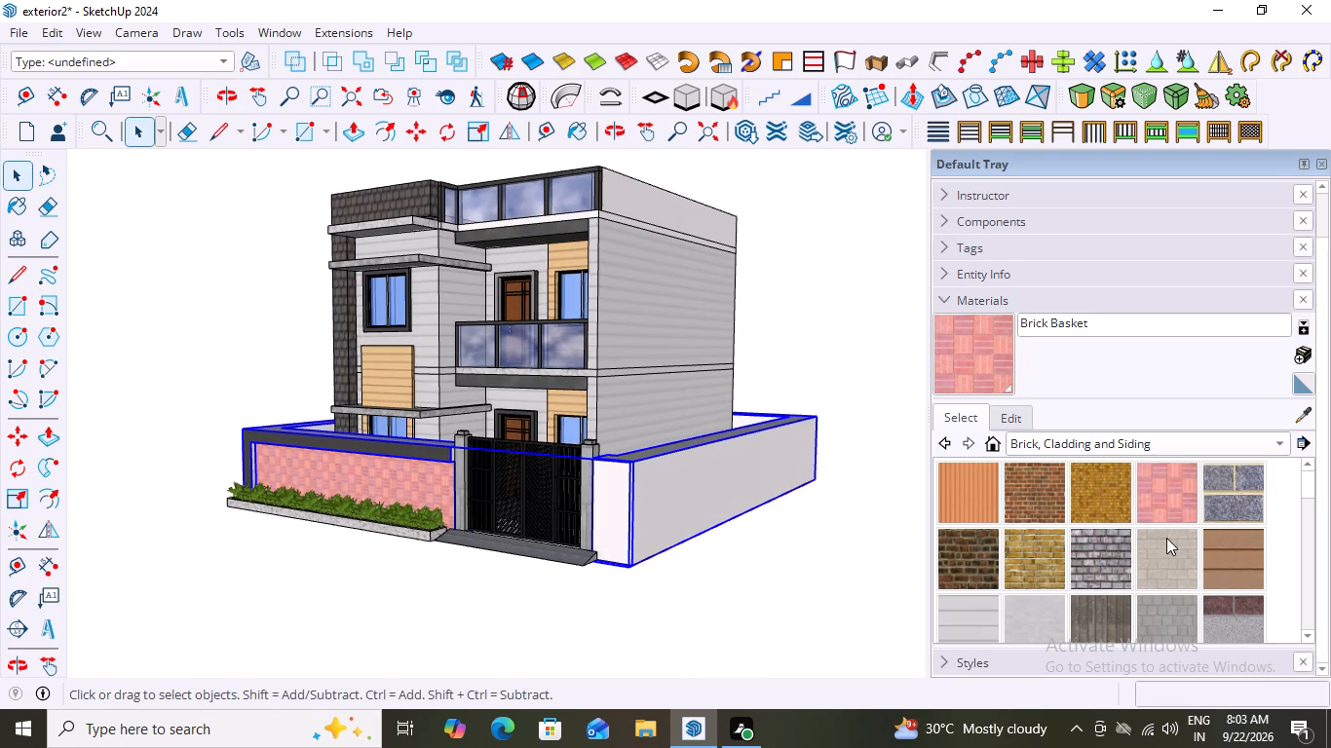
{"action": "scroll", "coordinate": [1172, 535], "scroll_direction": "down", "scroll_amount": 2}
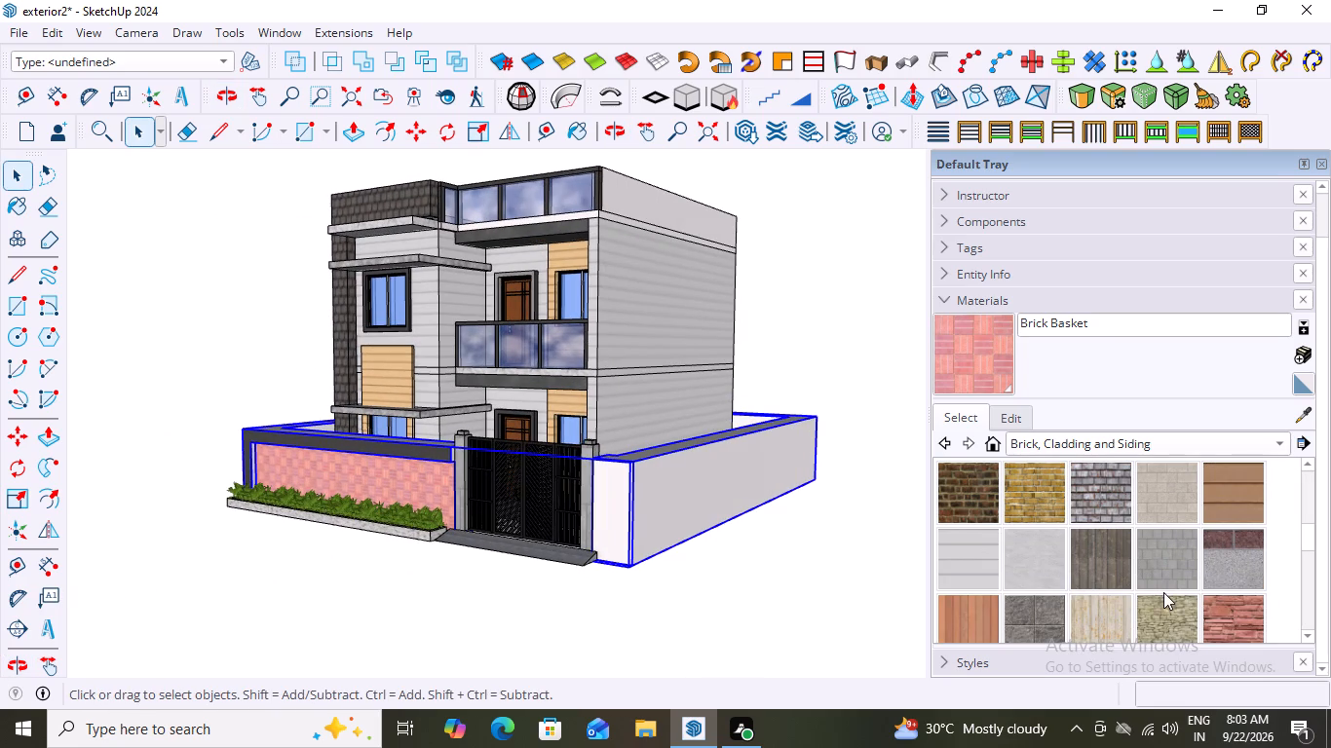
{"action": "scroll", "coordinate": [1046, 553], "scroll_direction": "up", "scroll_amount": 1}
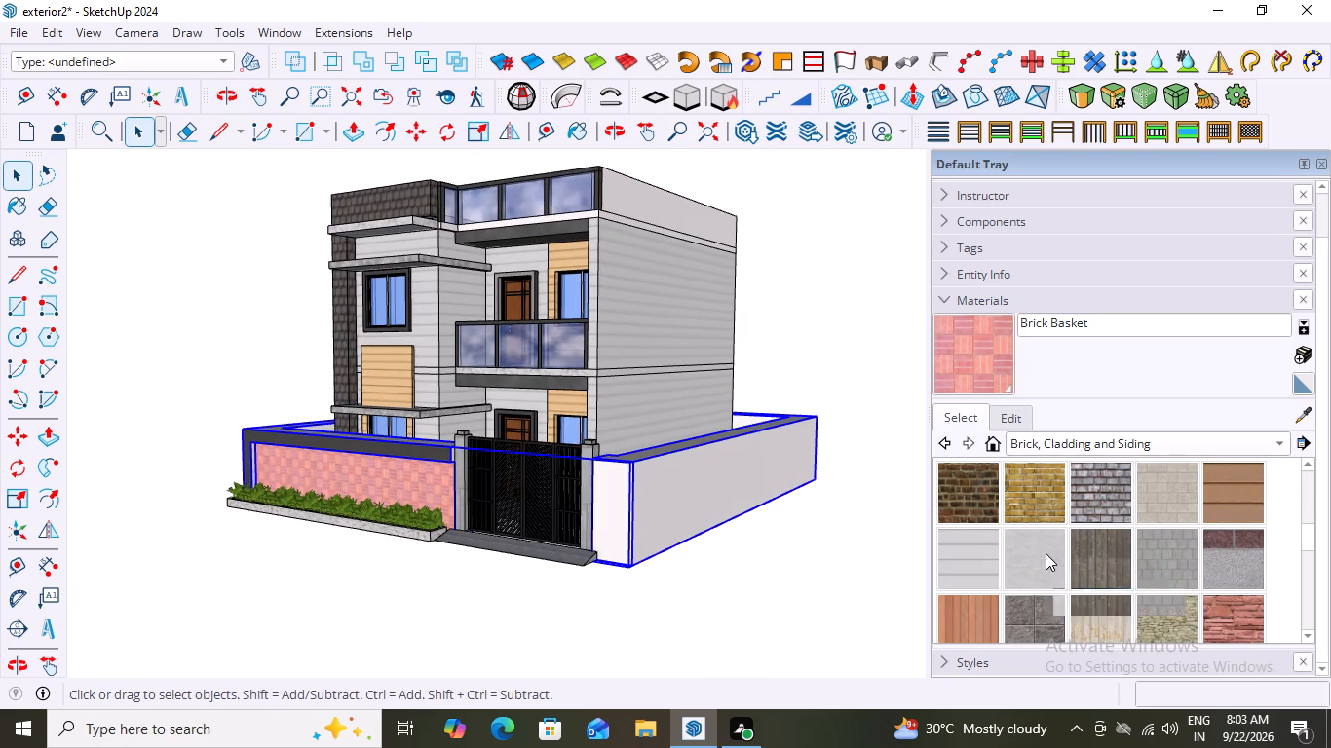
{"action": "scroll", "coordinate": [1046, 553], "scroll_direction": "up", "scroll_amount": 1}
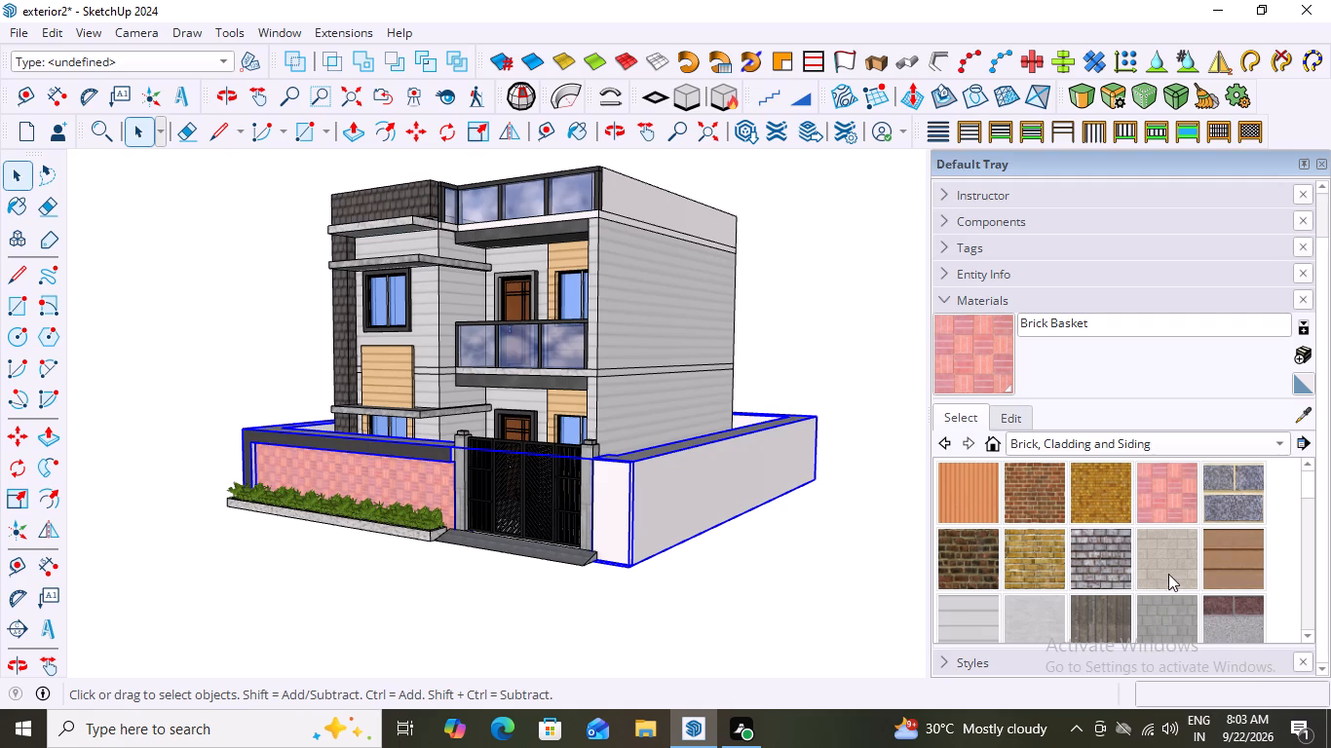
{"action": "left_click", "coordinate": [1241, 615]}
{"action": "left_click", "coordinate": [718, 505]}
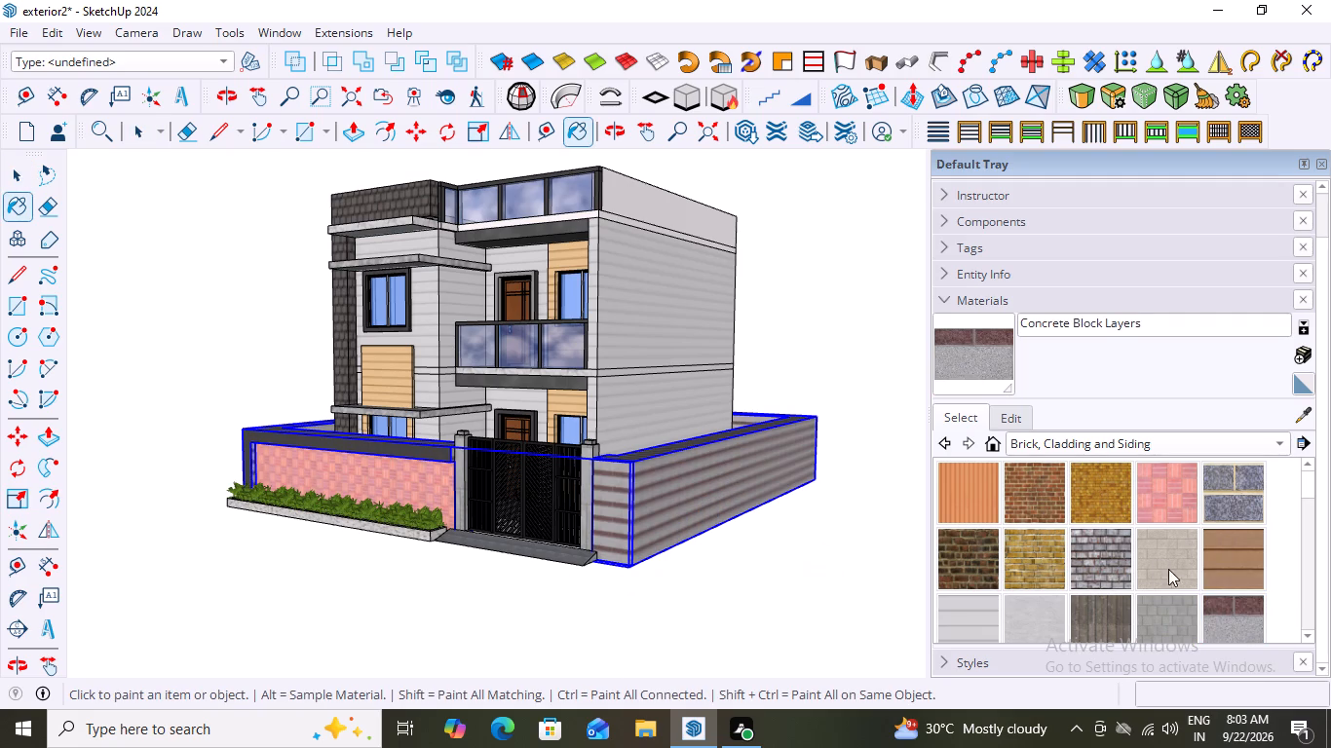
Paint the compound wall group with Cladding Stucco White.
{"action": "left_click", "coordinate": [1045, 617]}
{"action": "left_click", "coordinate": [722, 499]}
{"action": "scroll", "coordinate": [858, 517], "scroll_direction": "down", "scroll_amount": 2}
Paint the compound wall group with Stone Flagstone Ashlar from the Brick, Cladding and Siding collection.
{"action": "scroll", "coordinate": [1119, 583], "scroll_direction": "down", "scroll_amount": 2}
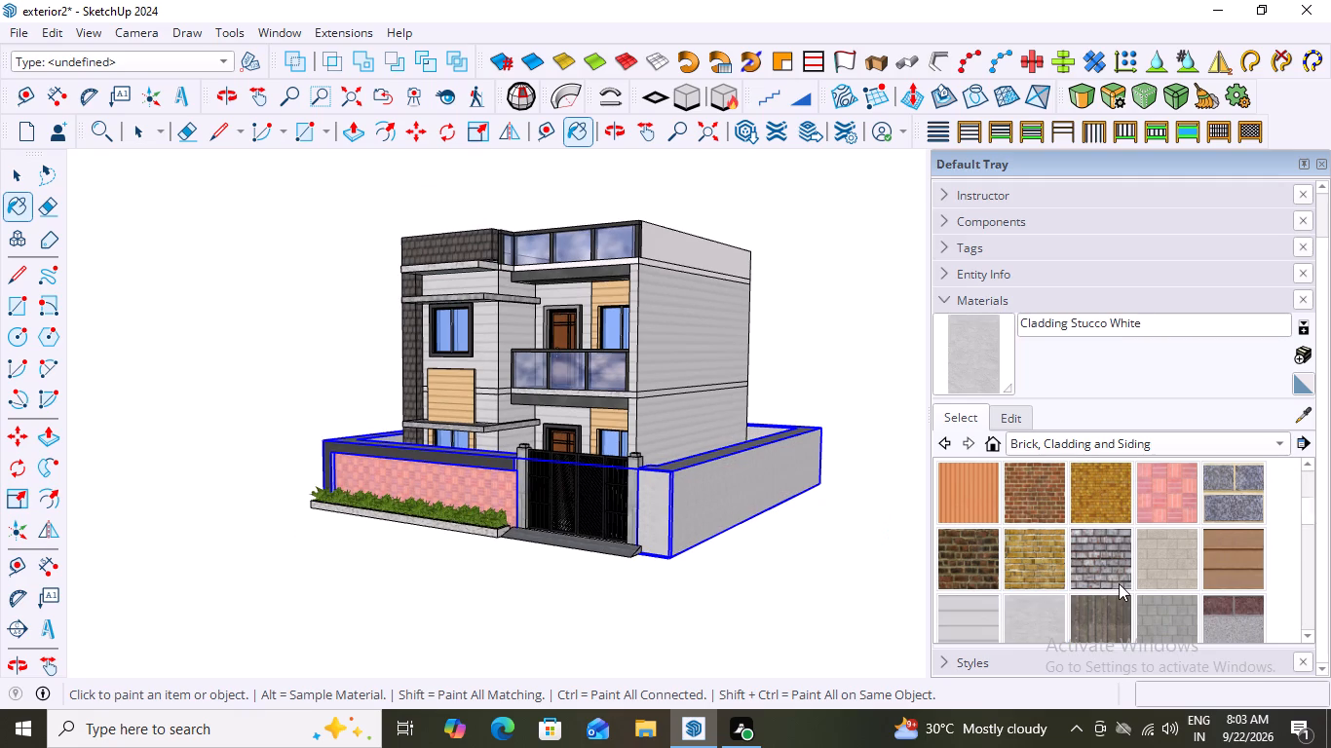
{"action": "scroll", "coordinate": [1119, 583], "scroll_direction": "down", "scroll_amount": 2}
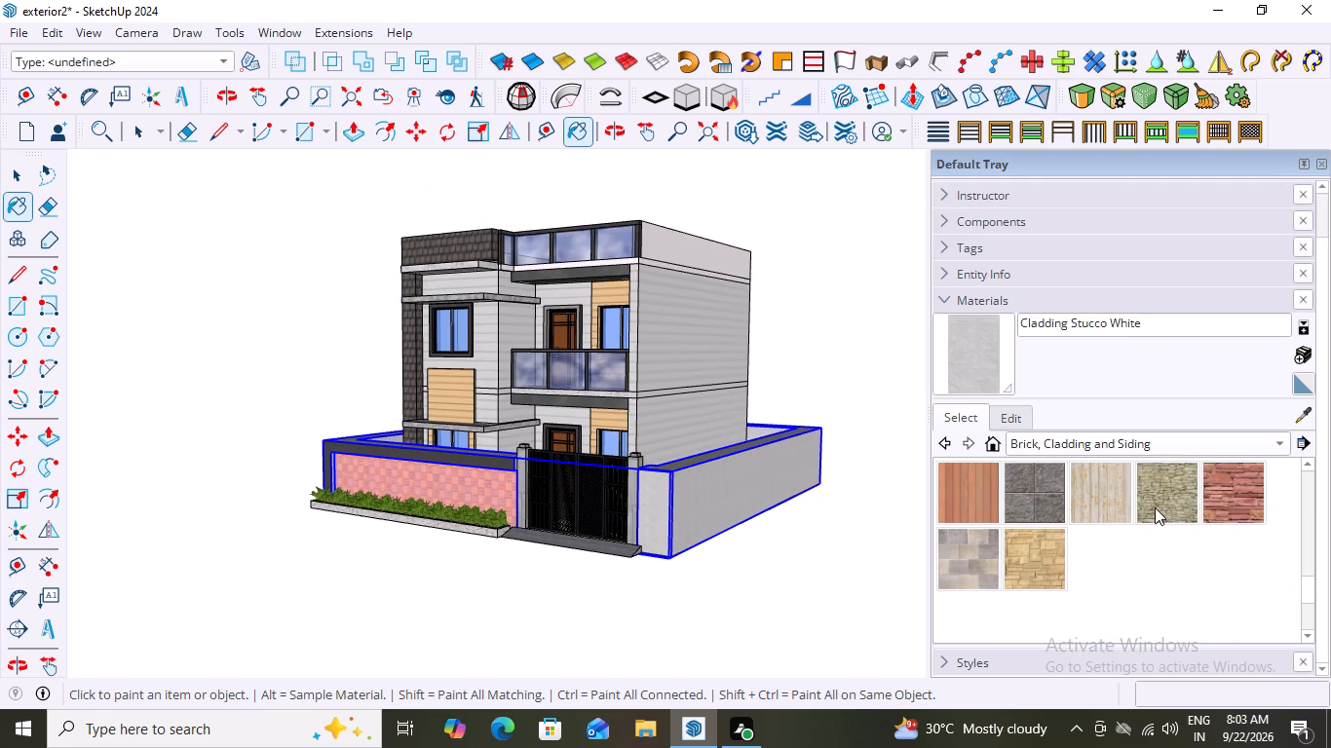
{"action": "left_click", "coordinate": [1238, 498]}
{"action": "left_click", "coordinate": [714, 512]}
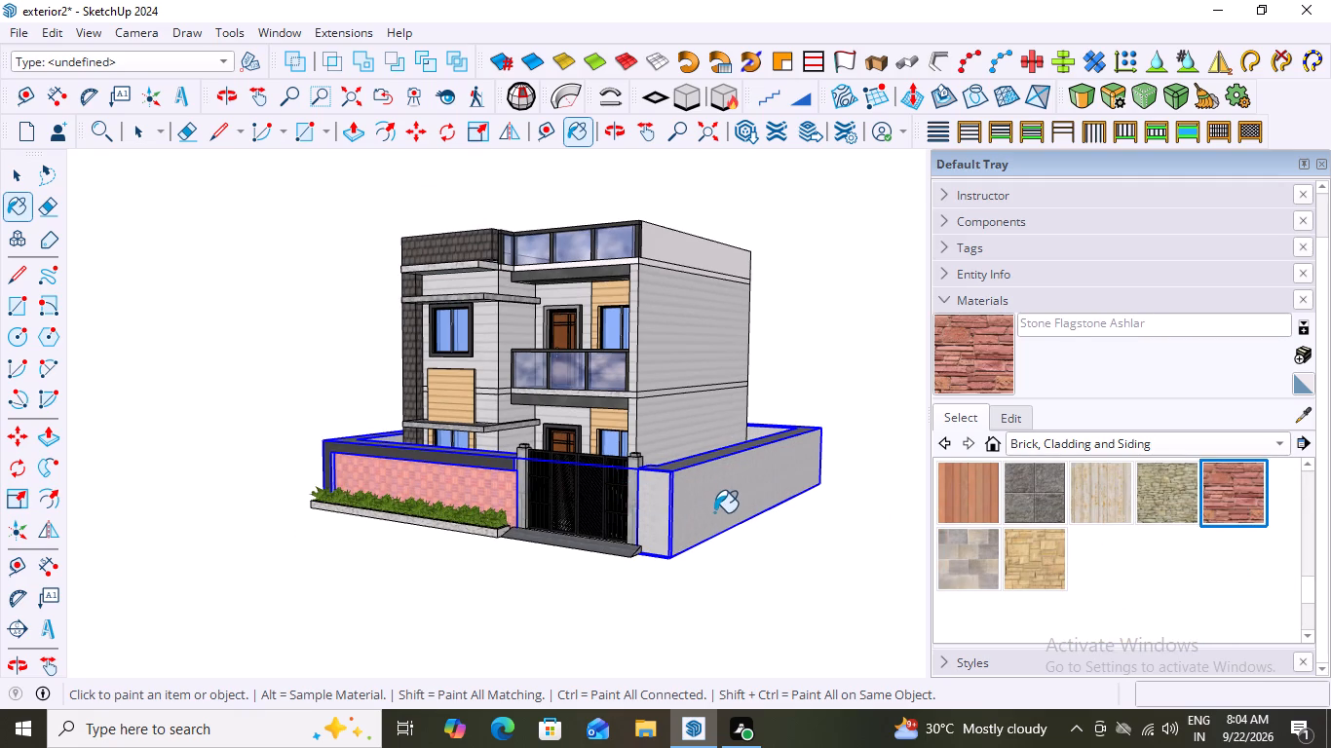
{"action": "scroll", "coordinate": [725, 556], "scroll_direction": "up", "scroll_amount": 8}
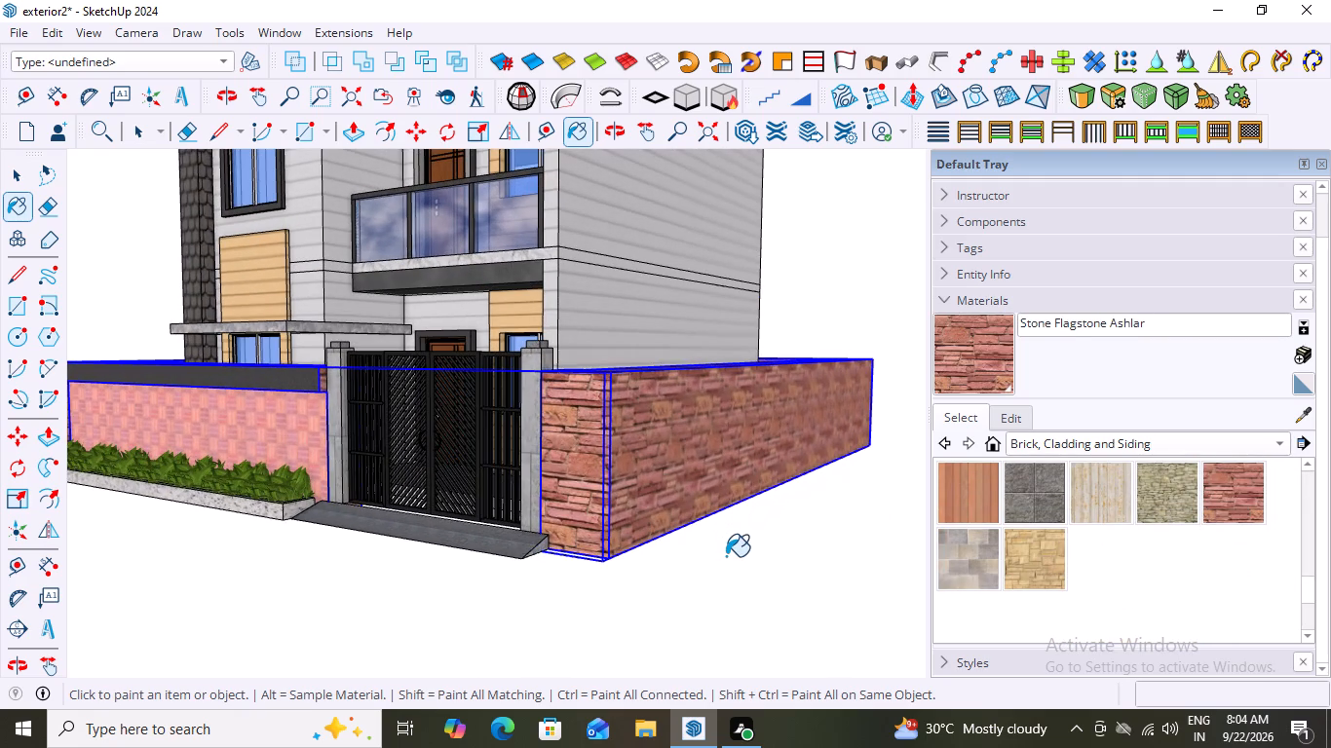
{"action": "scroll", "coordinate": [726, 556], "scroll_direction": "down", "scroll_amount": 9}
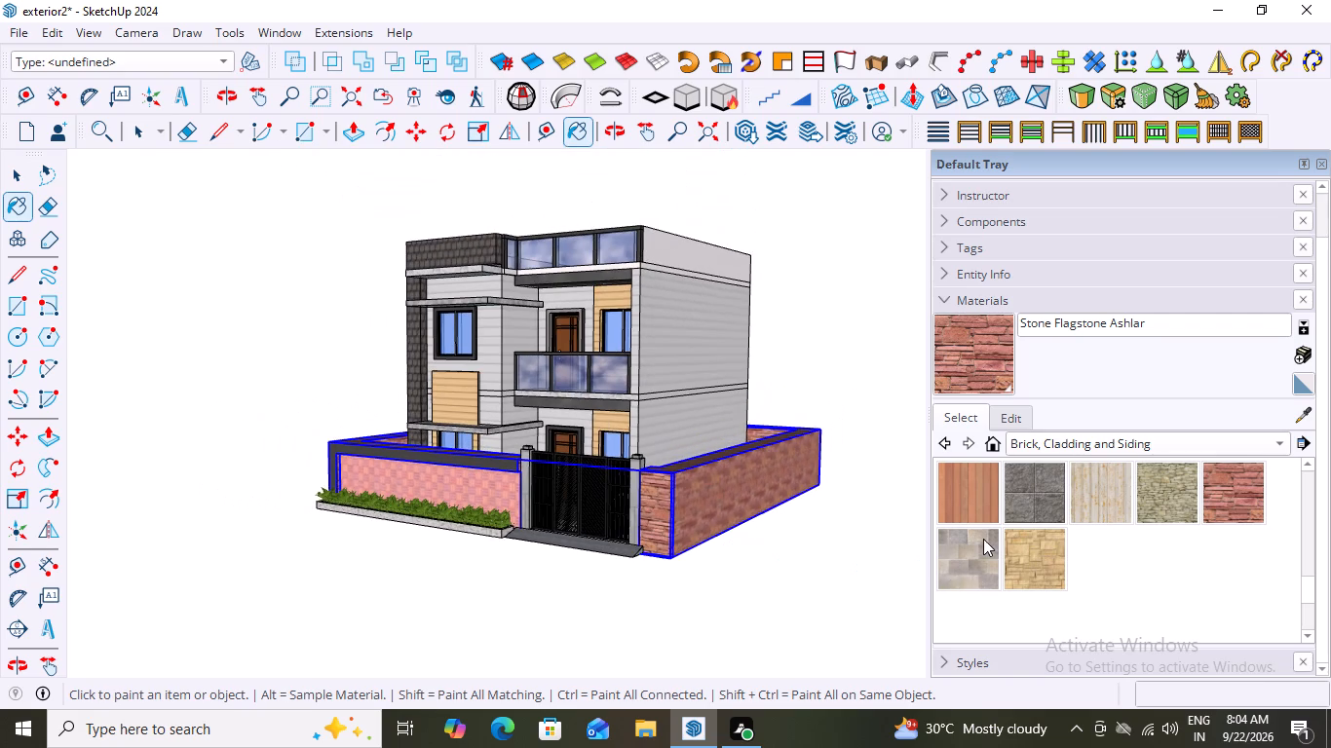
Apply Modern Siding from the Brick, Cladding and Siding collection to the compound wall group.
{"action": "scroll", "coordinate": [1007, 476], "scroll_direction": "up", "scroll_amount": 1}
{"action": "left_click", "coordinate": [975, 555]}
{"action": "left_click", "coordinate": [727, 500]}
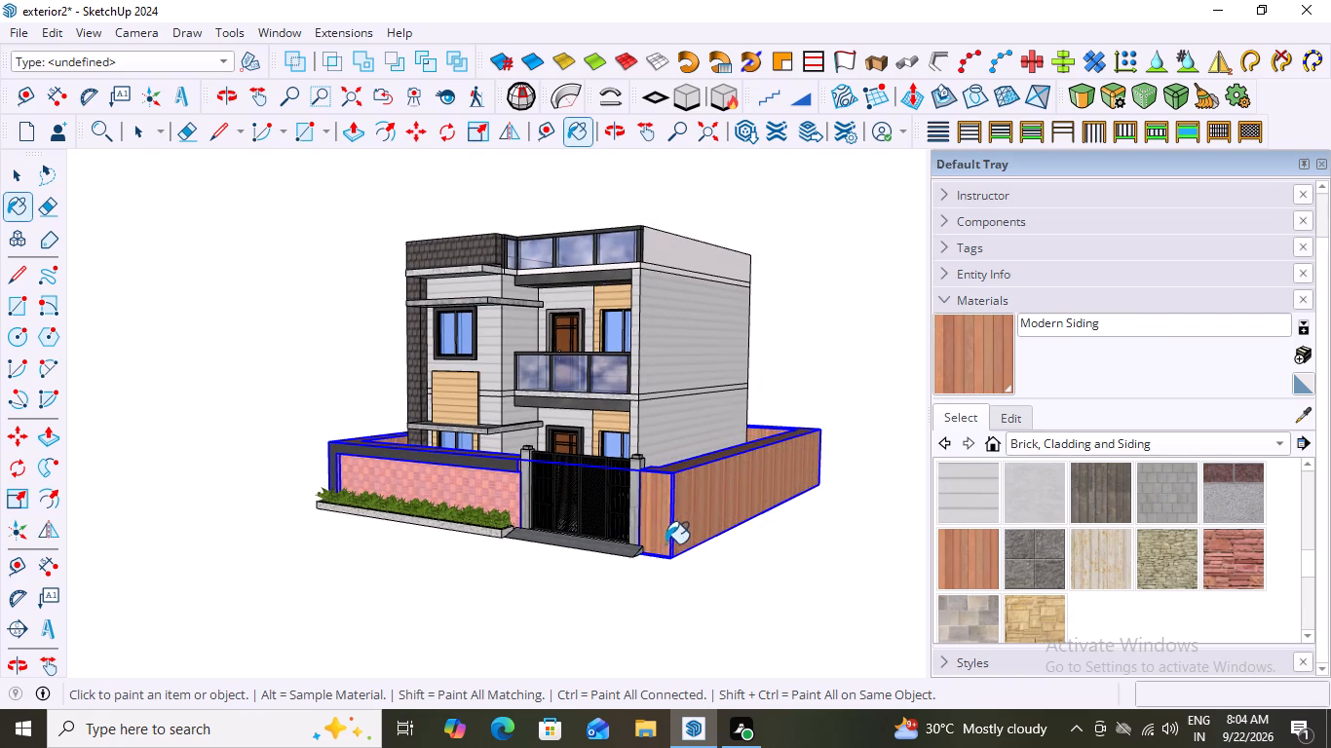
Paint the compound wall group with Beadboard from the Brick, Cladding and Siding collection and deselect the group.
{"action": "scroll", "coordinate": [1085, 540], "scroll_direction": "up", "scroll_amount": 3}
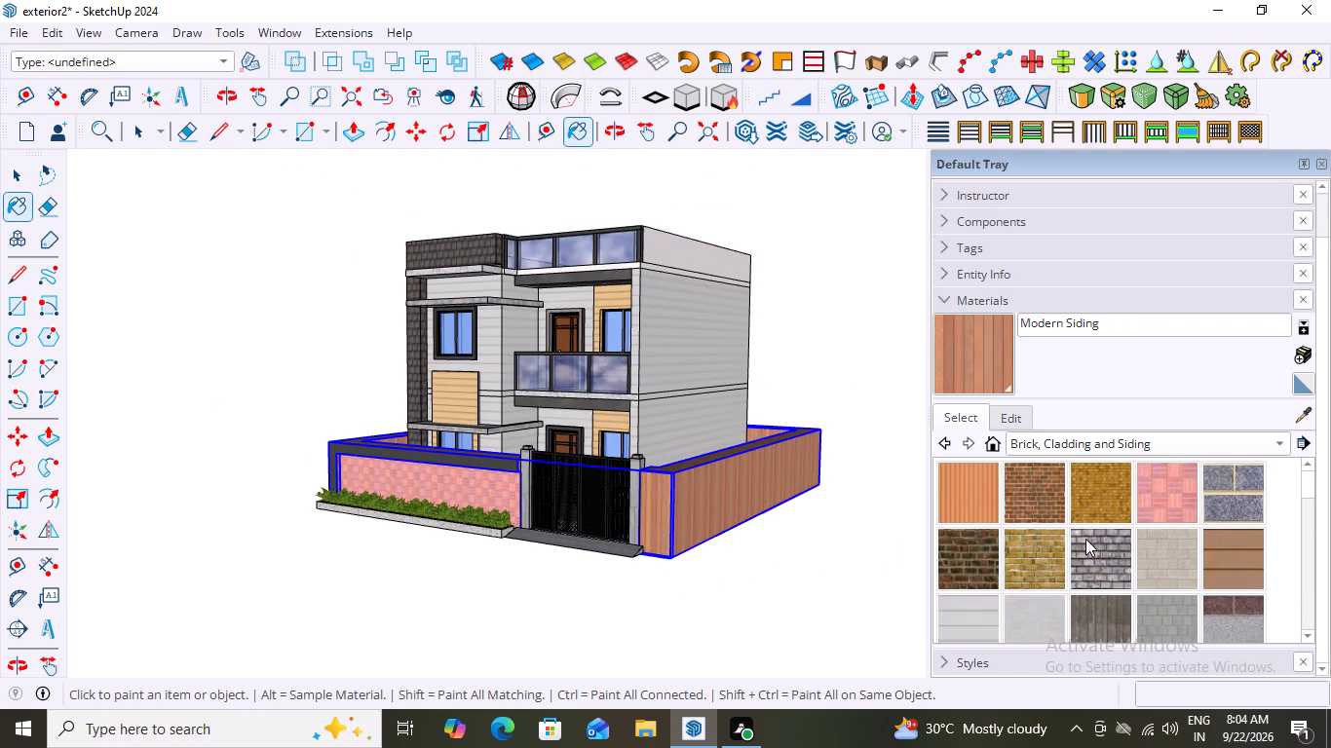
{"action": "left_click", "coordinate": [984, 511]}
{"action": "left_click", "coordinate": [740, 489]}
{"action": "middle_click_drag", "start_coordinate": [670, 580], "coordinate": [941, 537]}
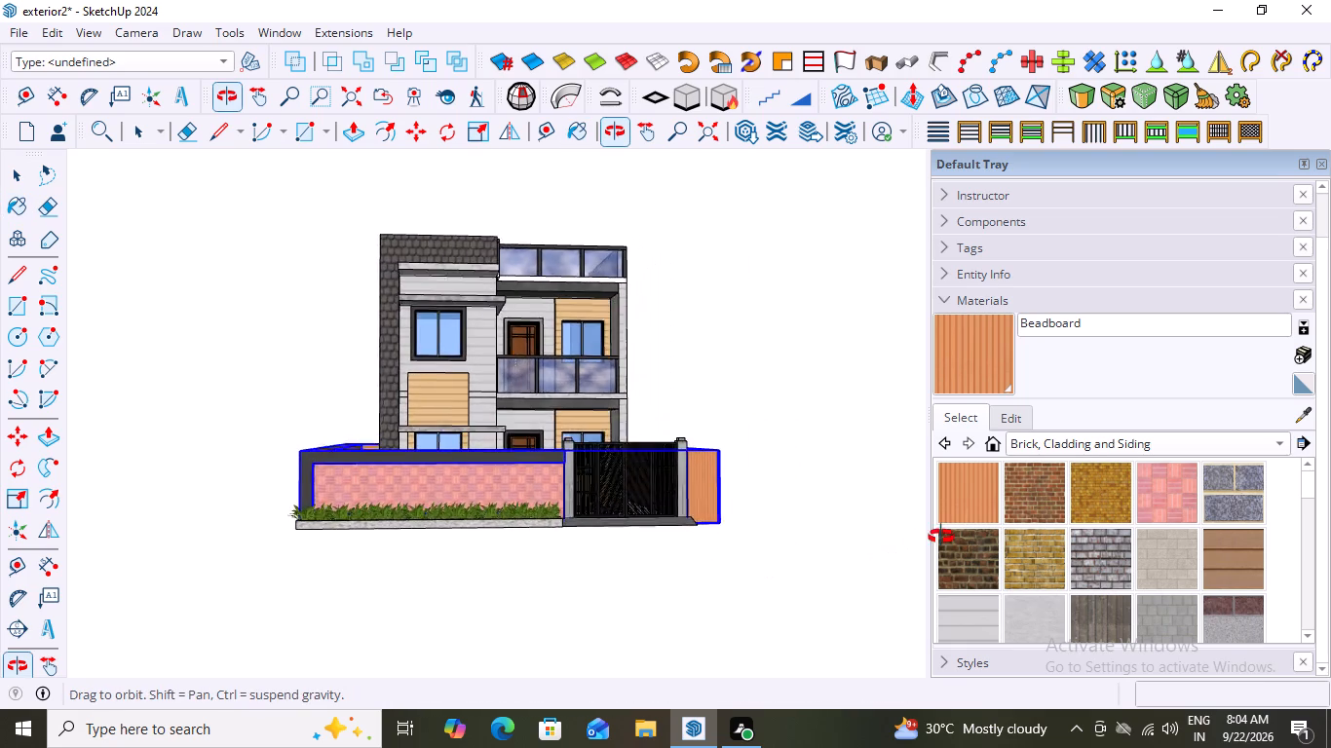
{"action": "middle_click_drag", "start_coordinate": [941, 537], "coordinate": [938, 540]}
{"action": "middle_click_drag", "start_coordinate": [539, 584], "coordinate": [353, 633]}
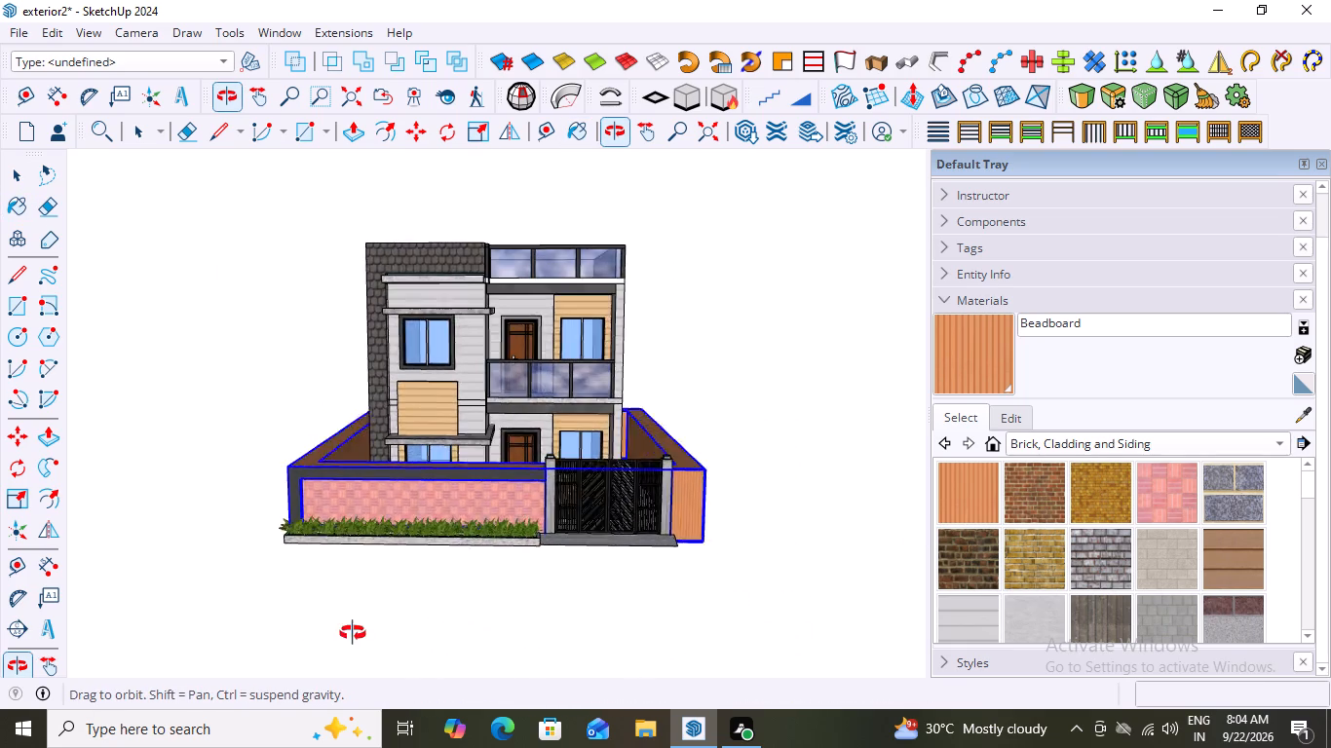
{"action": "middle_click_drag", "start_coordinate": [353, 633], "coordinate": [588, 648]}
{"action": "key", "text": "b"}
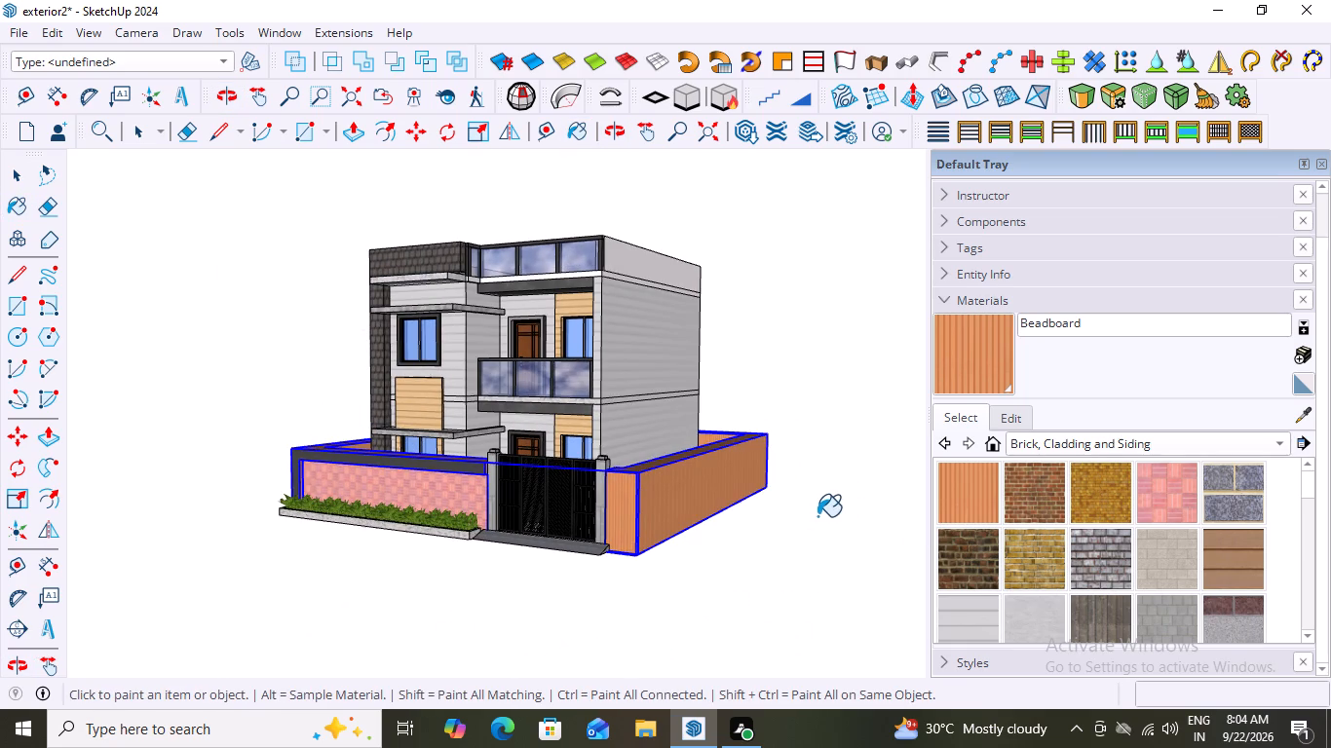
{"action": "key", "text": "space"}
{"action": "left_click", "coordinate": [808, 512]}
Close the Default Tray and examine the house front with its compound wall, gate and planter, ending on a full front view.
{"action": "middle_click_drag", "start_coordinate": [789, 556], "coordinate": [871, 583]}
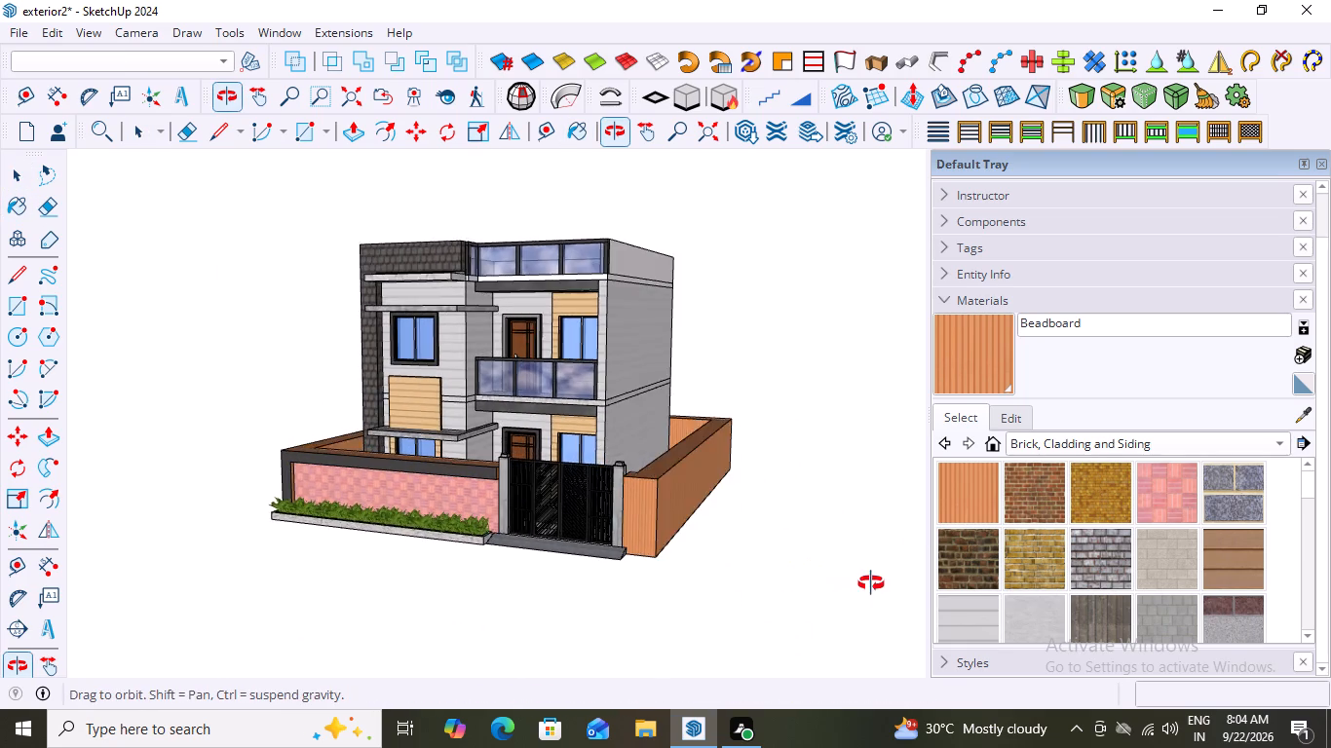
{"action": "middle_click_drag", "start_coordinate": [871, 583], "coordinate": [939, 582]}
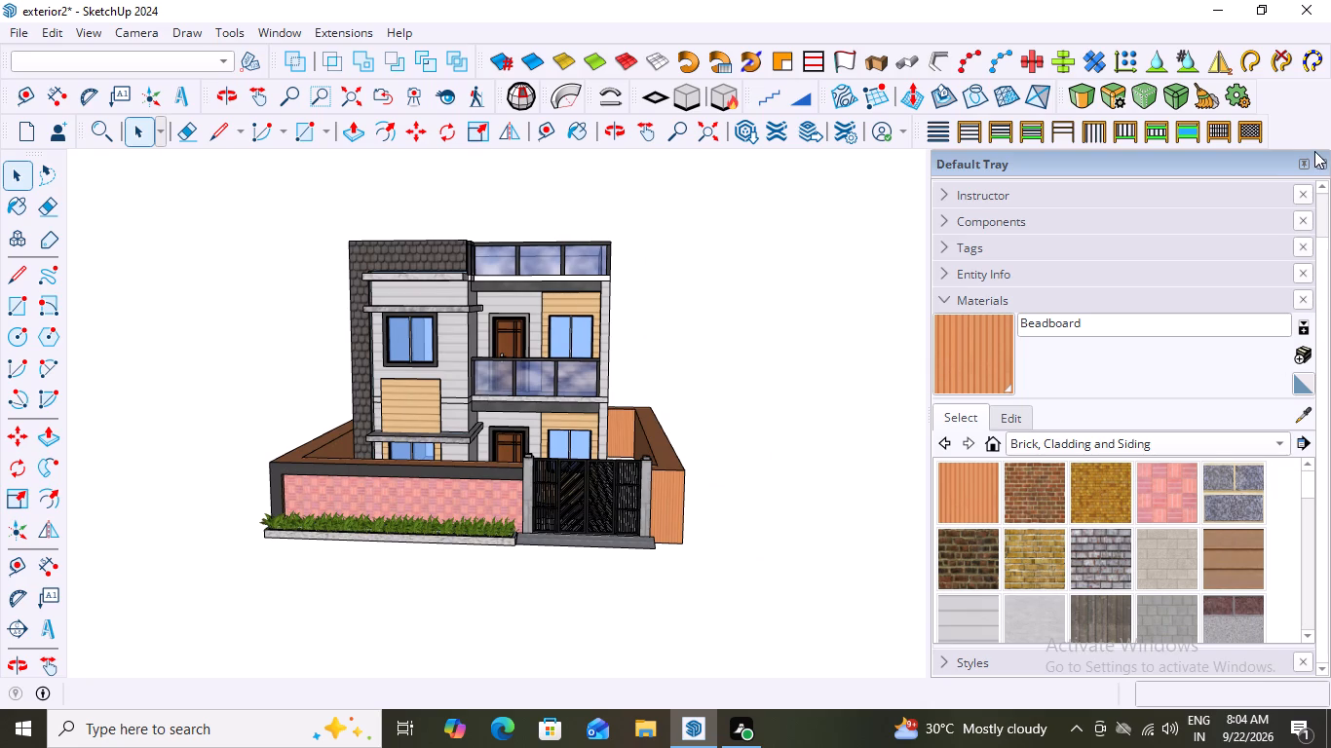
{"action": "left_click", "coordinate": [1317, 160]}
{"action": "scroll", "coordinate": [675, 505], "scroll_direction": "up", "scroll_amount": 4}
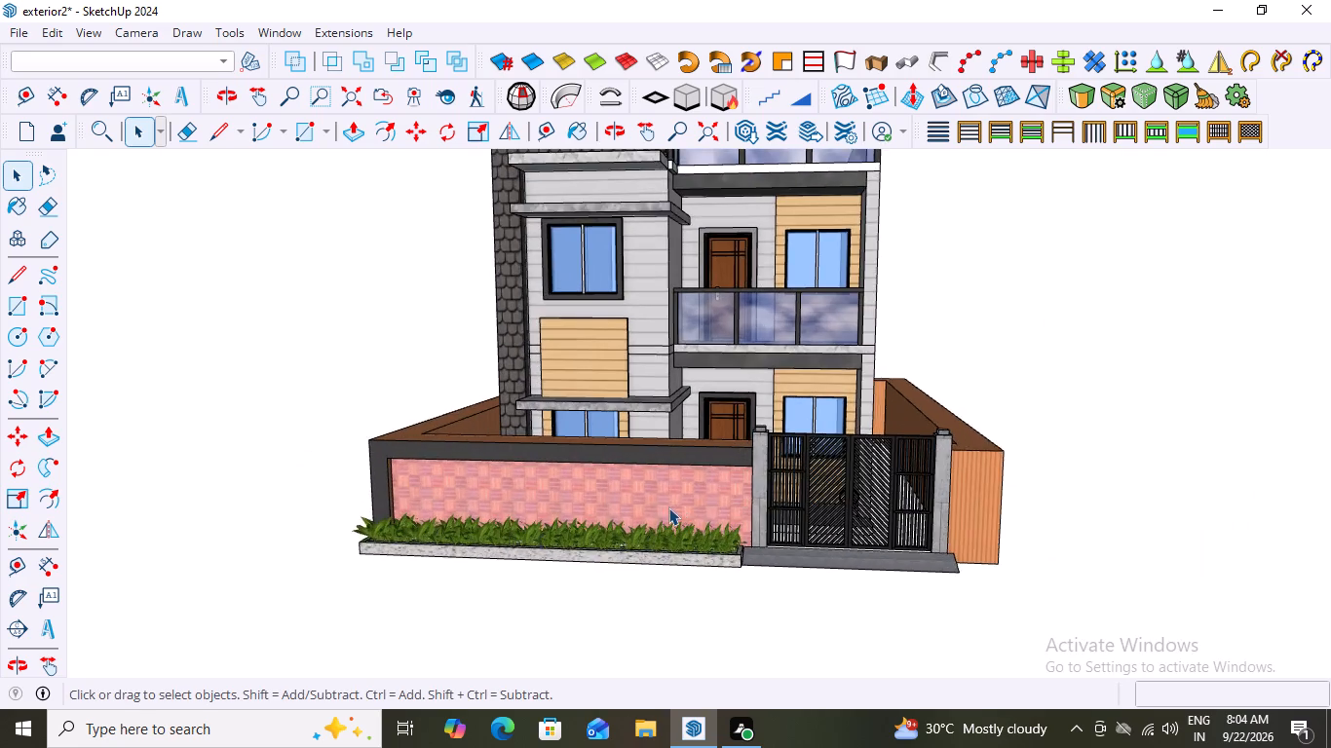
{"action": "scroll", "coordinate": [668, 507], "scroll_direction": "down", "scroll_amount": 6}
{"action": "middle_click_drag", "start_coordinate": [704, 569], "coordinate": [759, 573]}
{"action": "scroll", "coordinate": [791, 542], "scroll_direction": "up", "scroll_amount": 2}
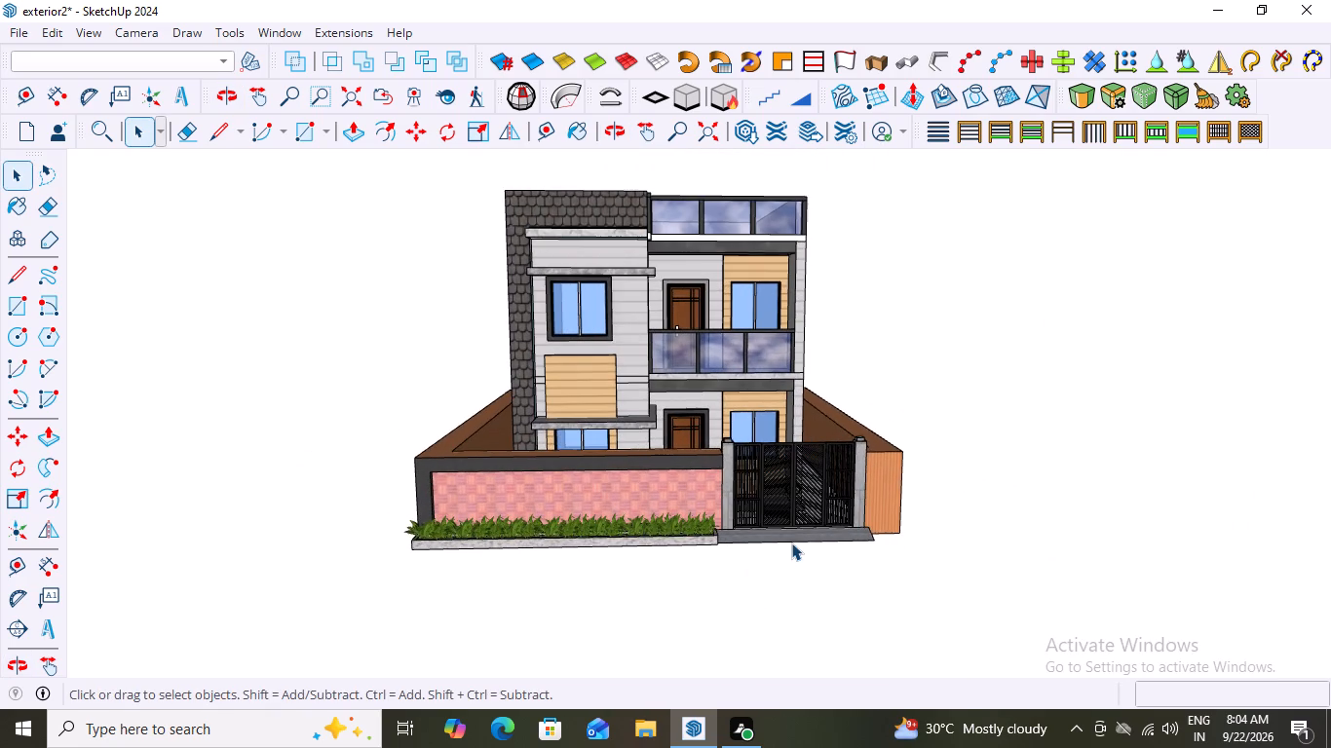
{"action": "middle_click", "coordinate": [672, 574]}
{"action": "scroll", "coordinate": [677, 580], "scroll_direction": "up", "scroll_amount": 2}
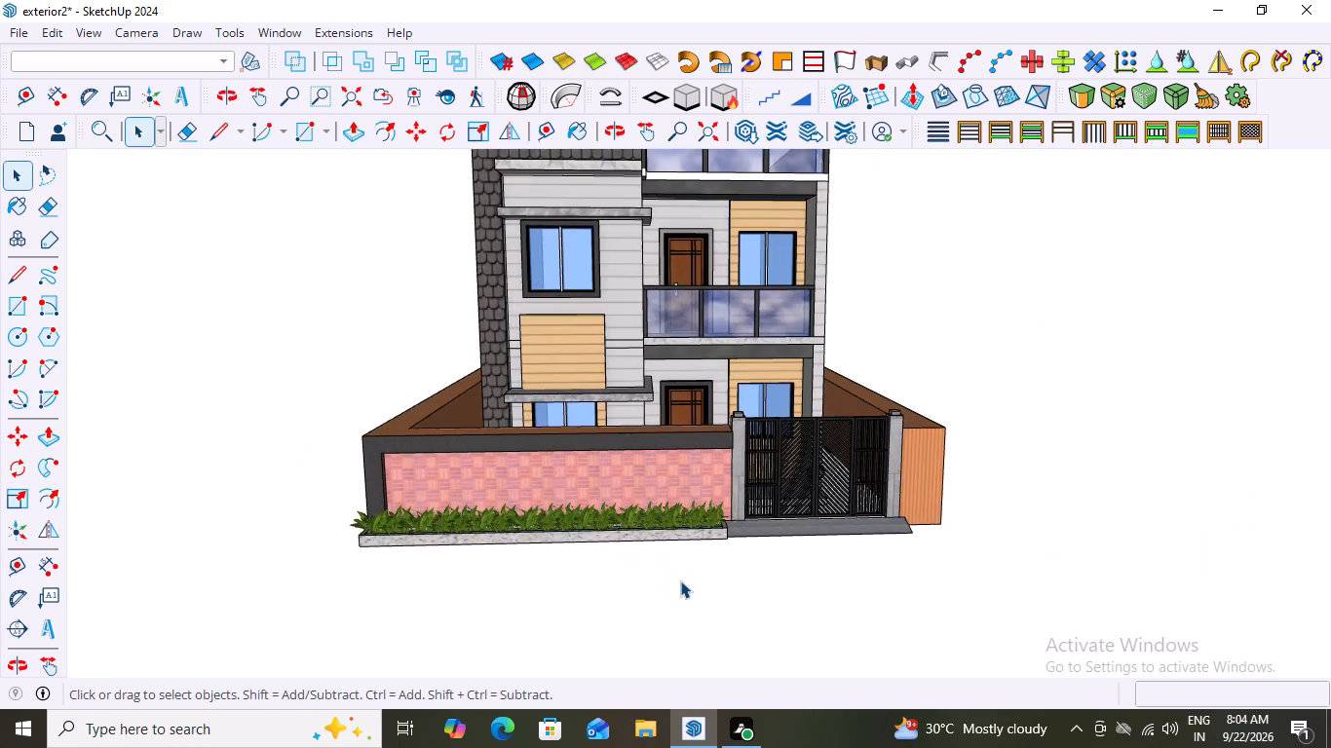
{"action": "scroll", "coordinate": [680, 580], "scroll_direction": "down", "scroll_amount": 3}
{"action": "middle_click", "coordinate": [733, 582]}
{"action": "scroll", "coordinate": [738, 587], "scroll_direction": "up", "scroll_amount": 1}
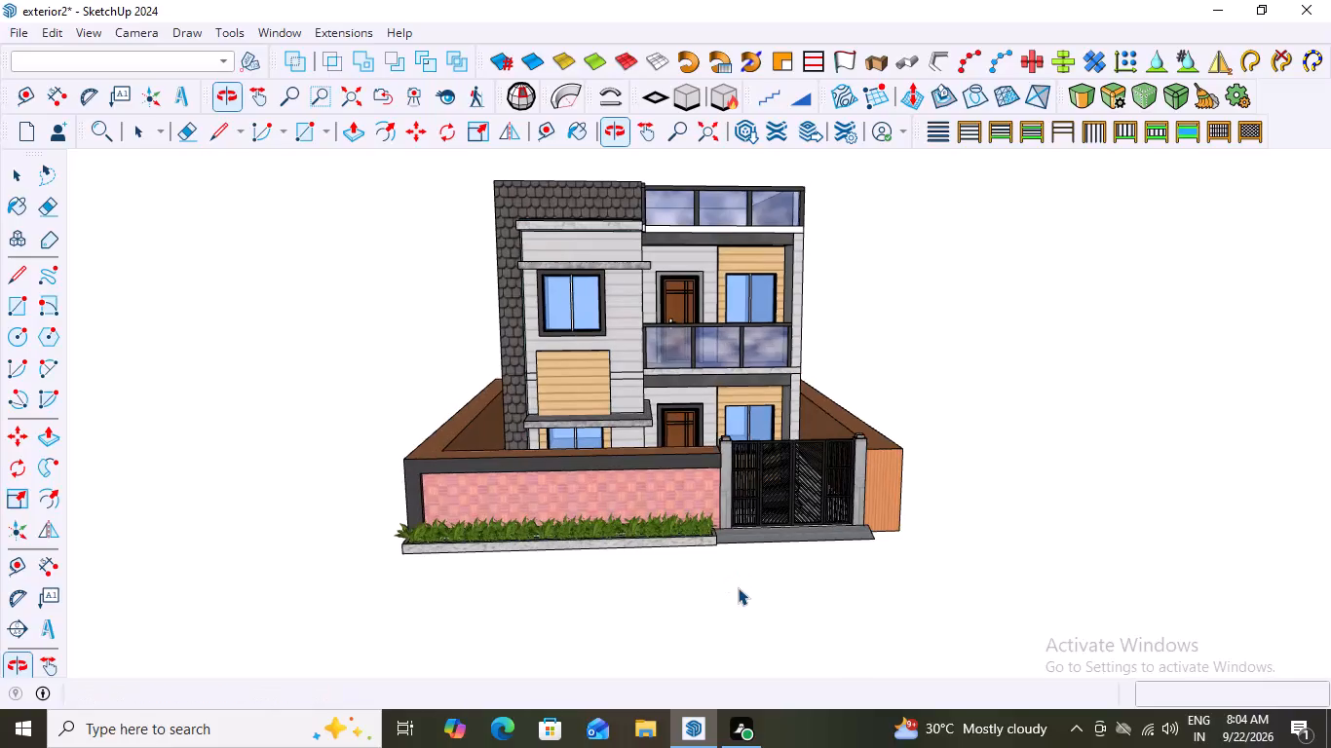
{"action": "middle_click_drag", "start_coordinate": [1012, 482], "coordinate": [925, 487]}
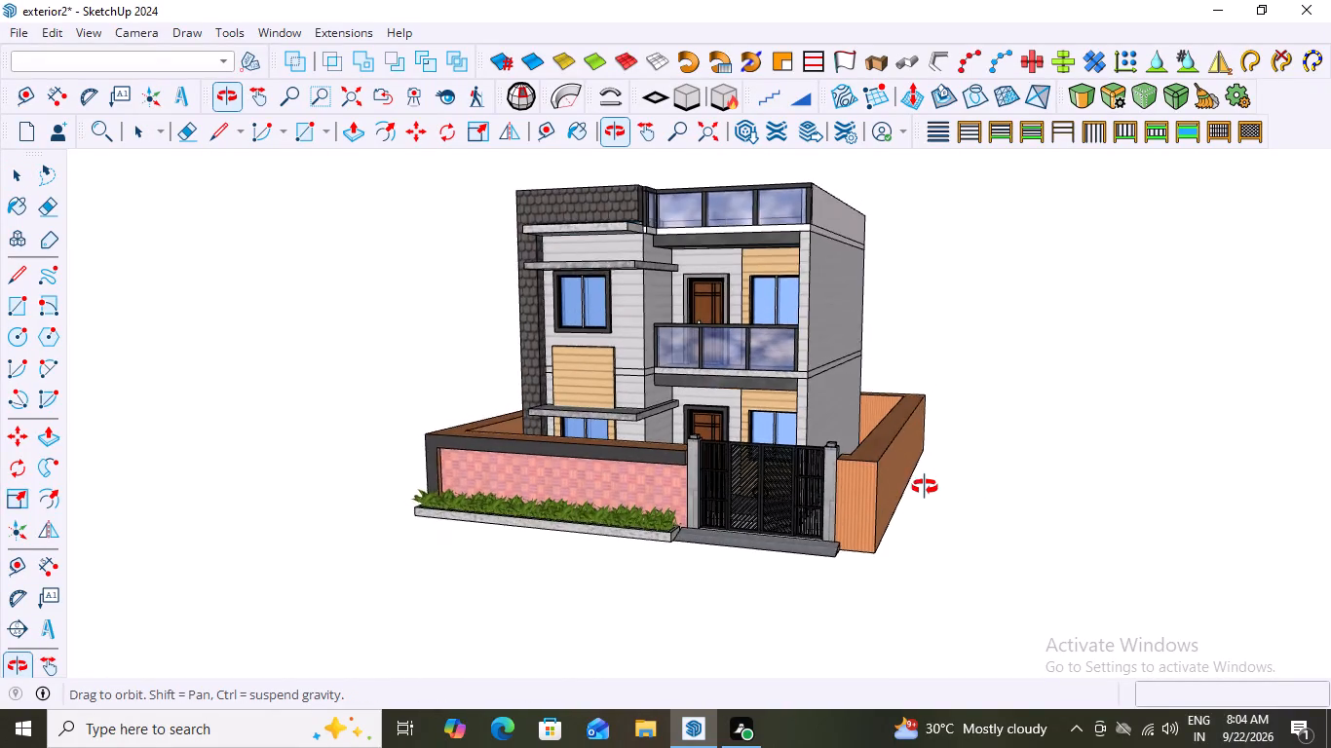
{"action": "middle_click_drag", "start_coordinate": [925, 487], "coordinate": [945, 493]}
{"action": "scroll", "coordinate": [945, 493], "scroll_direction": "up", "scroll_amount": 1}
{"action": "scroll", "coordinate": [905, 497], "scroll_direction": "down", "scroll_amount": 5}
{"action": "middle_click_drag", "start_coordinate": [888, 508], "coordinate": [926, 516]}
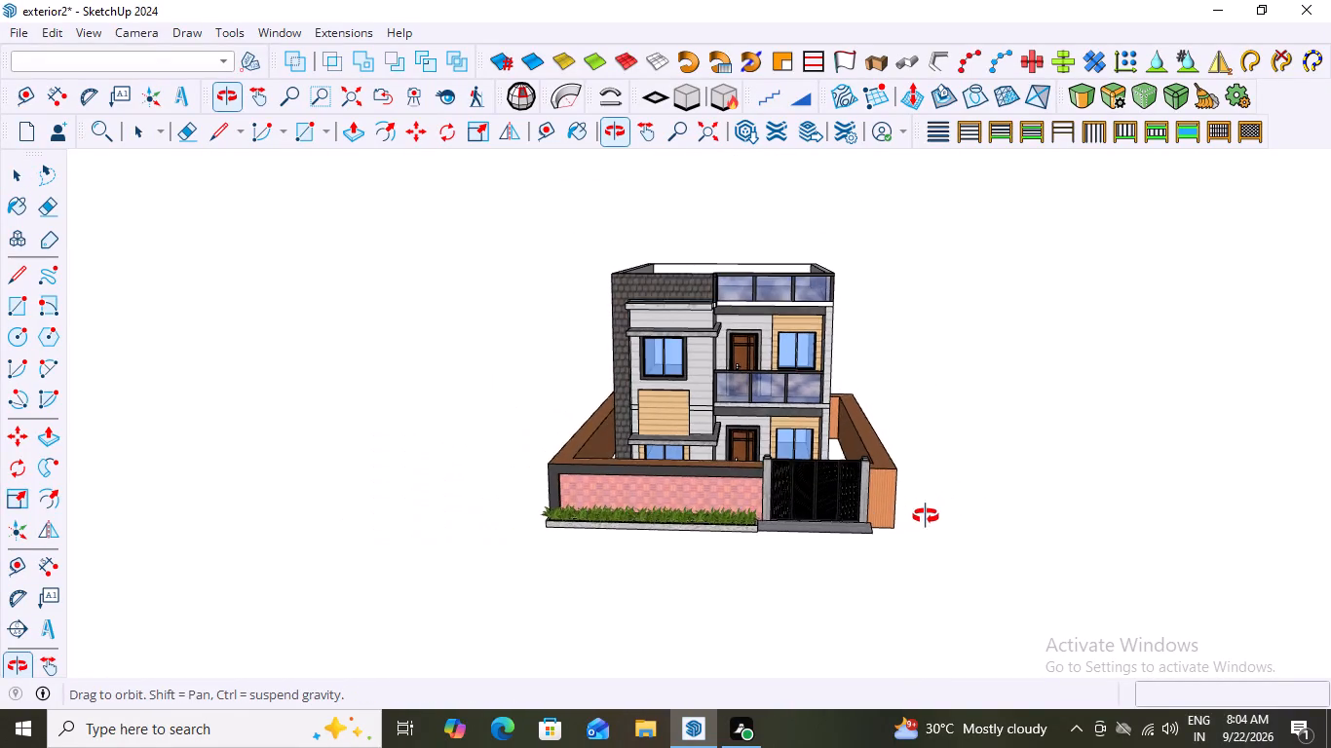
{"action": "middle_click_drag", "start_coordinate": [926, 516], "coordinate": [935, 513]}
{"action": "scroll", "coordinate": [864, 497], "scroll_direction": "up", "scroll_amount": 3}
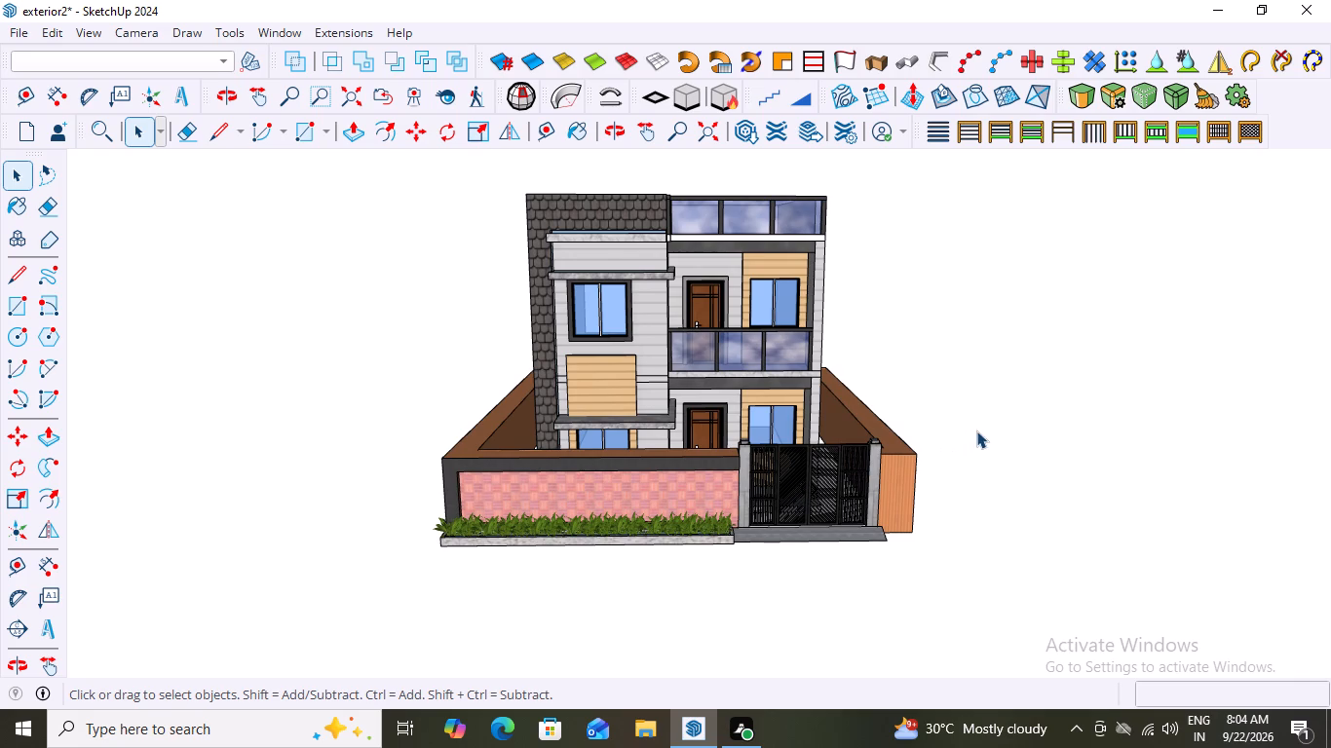
{"action": "scroll", "coordinate": [931, 444], "scroll_direction": "up", "scroll_amount": 2}
{"action": "scroll", "coordinate": [931, 444], "scroll_direction": "down", "scroll_amount": 2}
{"action": "scroll", "coordinate": [884, 284], "scroll_direction": "up", "scroll_amount": 1}
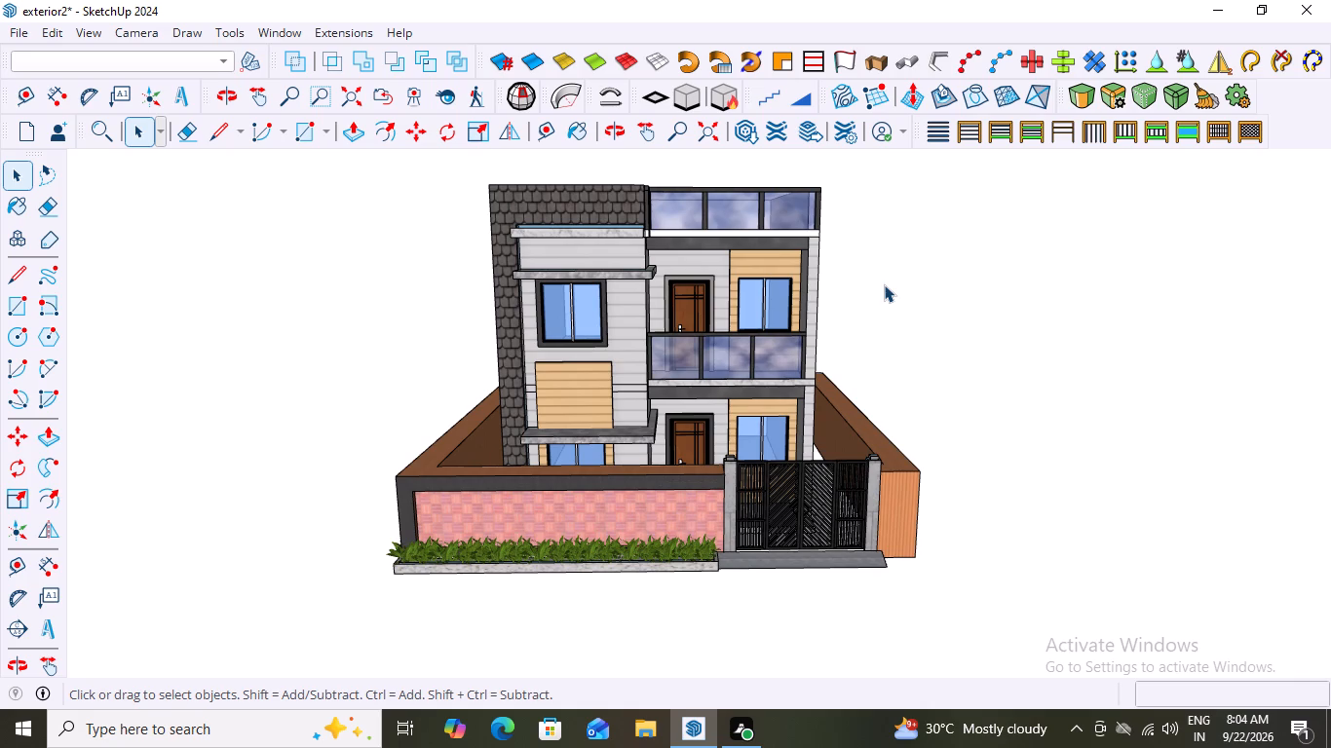
{"action": "scroll", "coordinate": [884, 284], "scroll_direction": "up", "scroll_amount": 1}
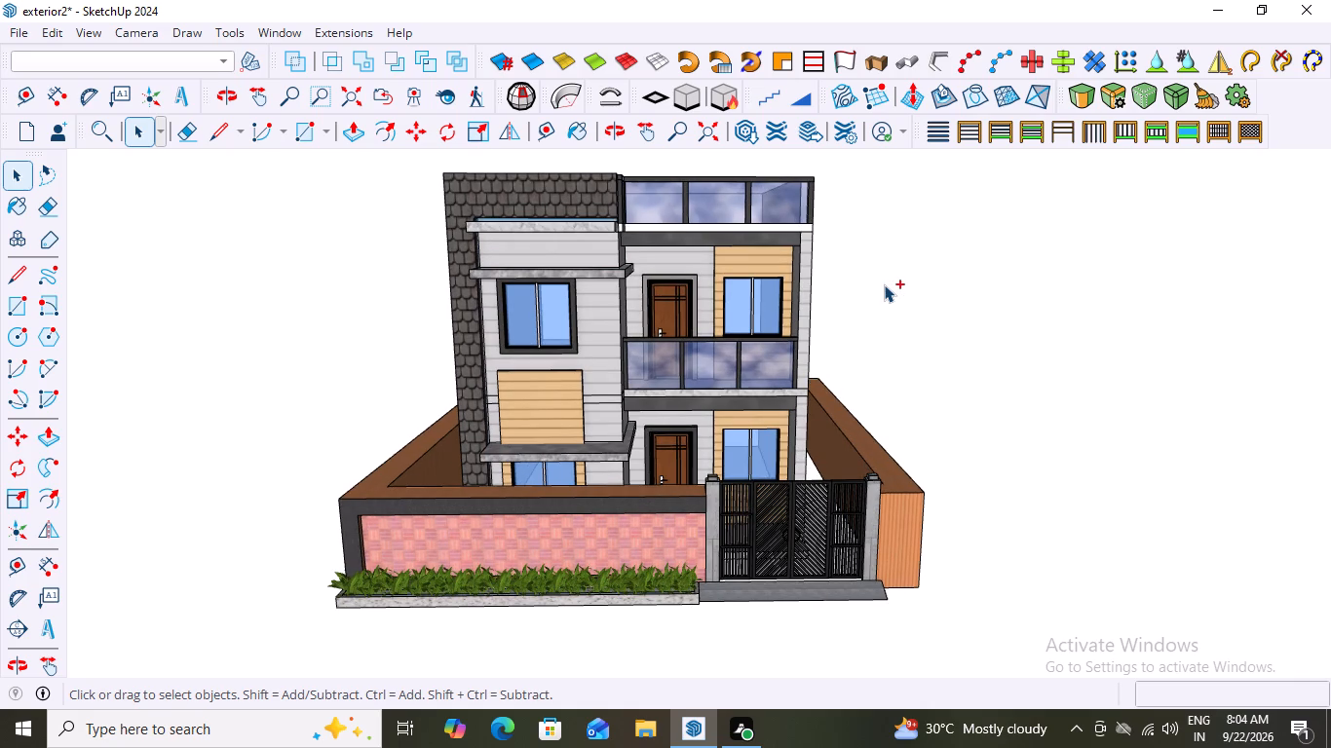
Print the current view with Microsoft Print to PDF, saving it on the Desktop as exterior2.
{"action": "key", "text": "ctrl+p"}
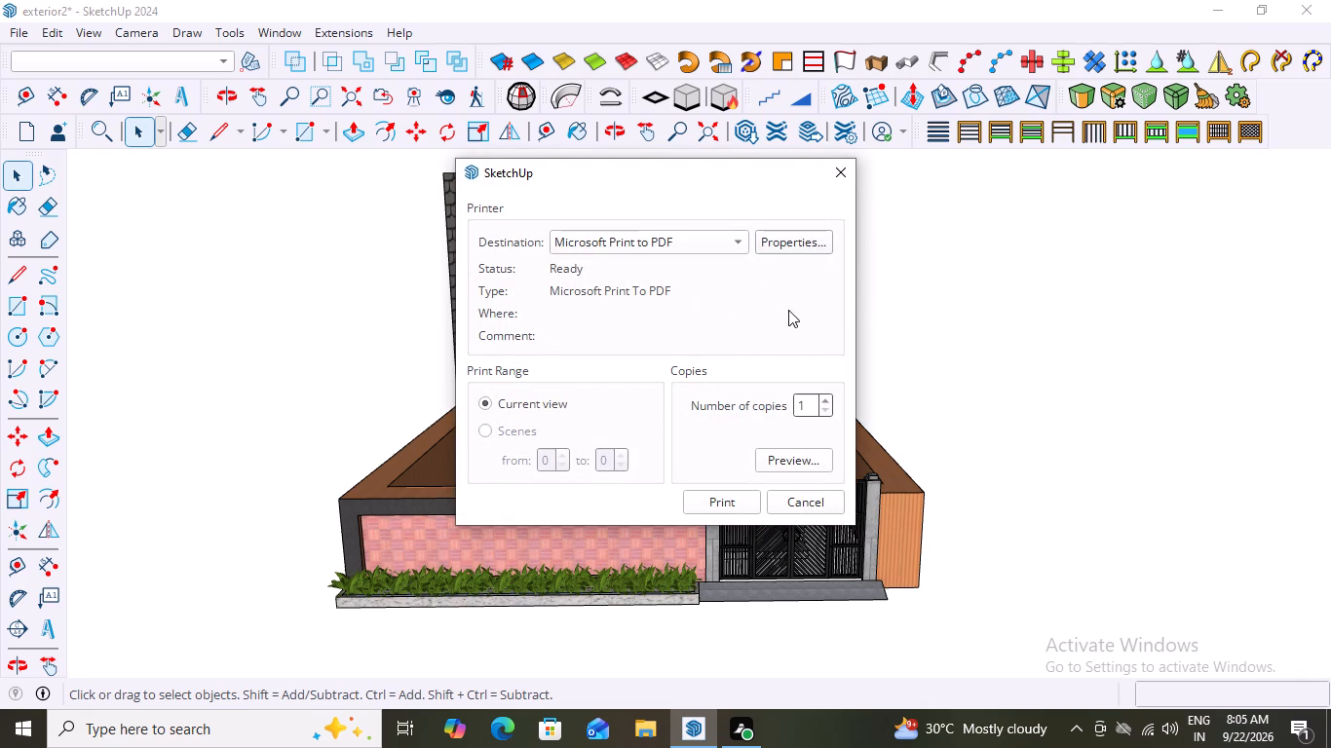
{"action": "left_click", "coordinate": [824, 244]}
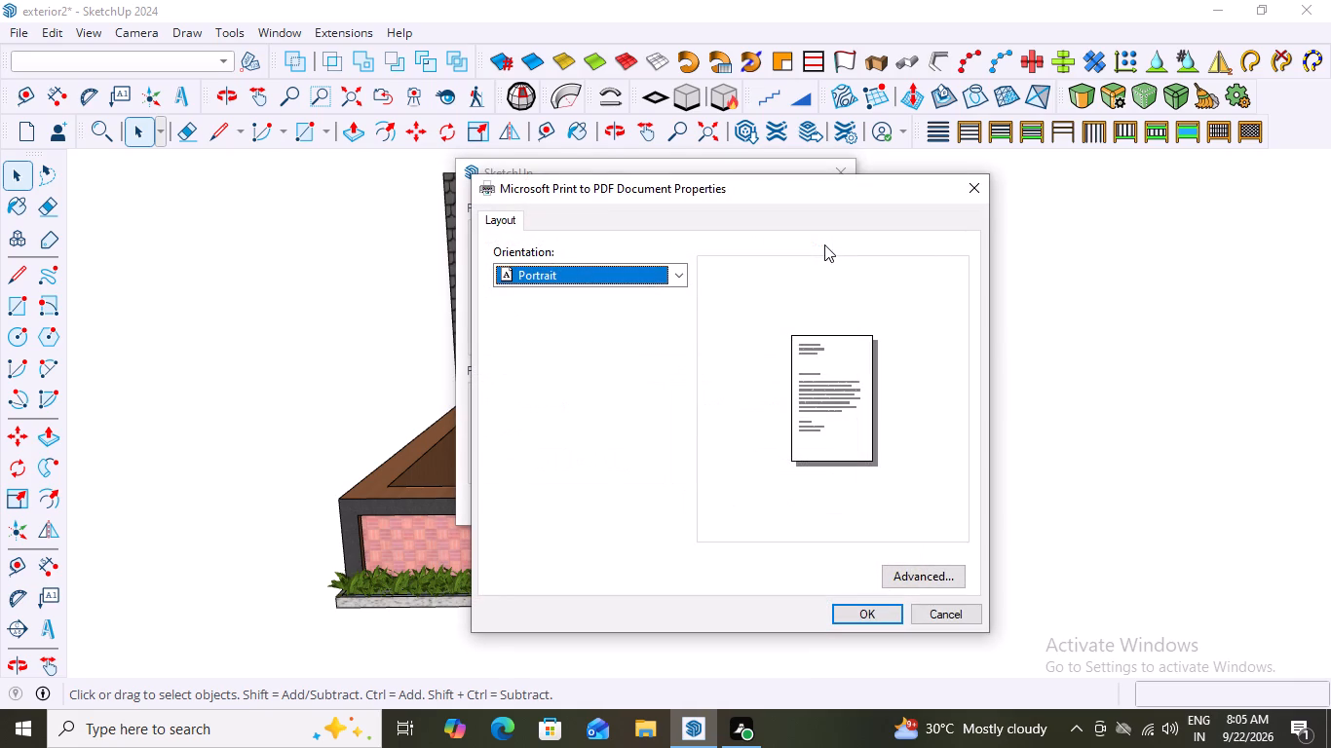
{"action": "left_click", "coordinate": [971, 182]}
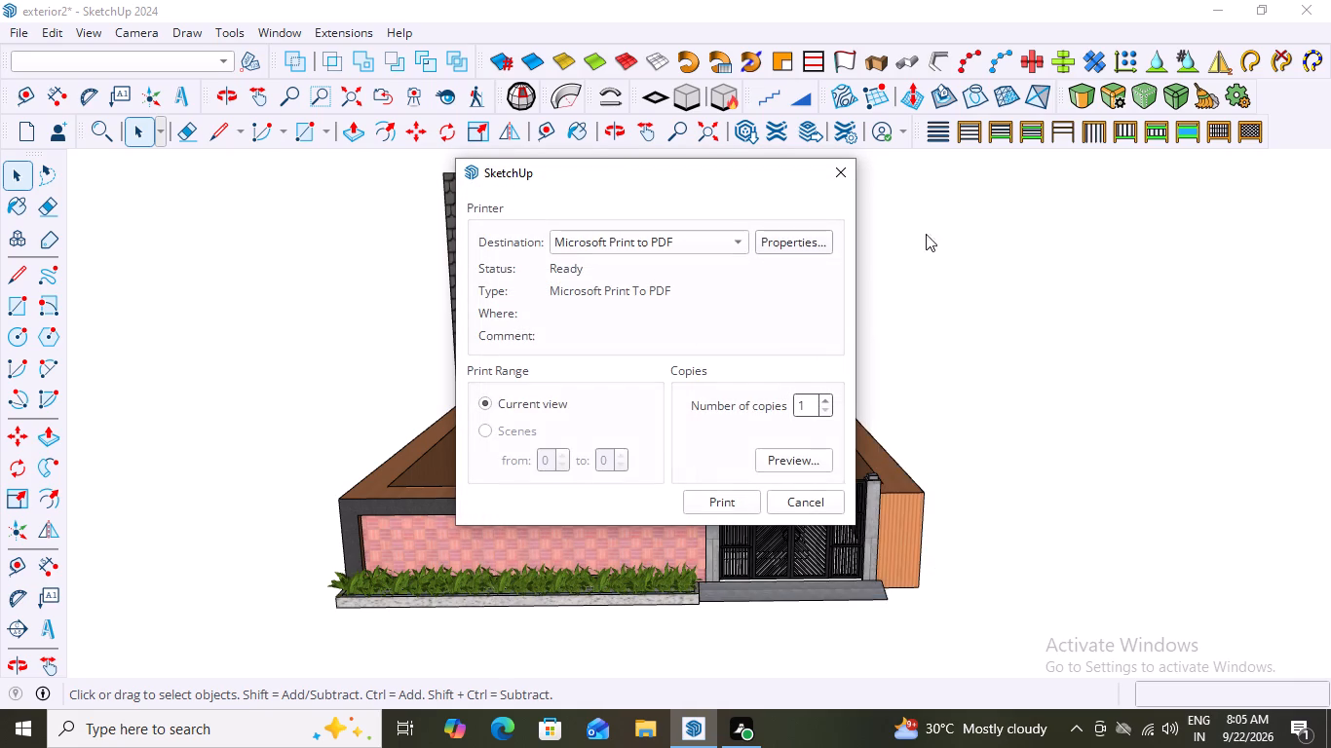
{"action": "left_click", "coordinate": [728, 502]}
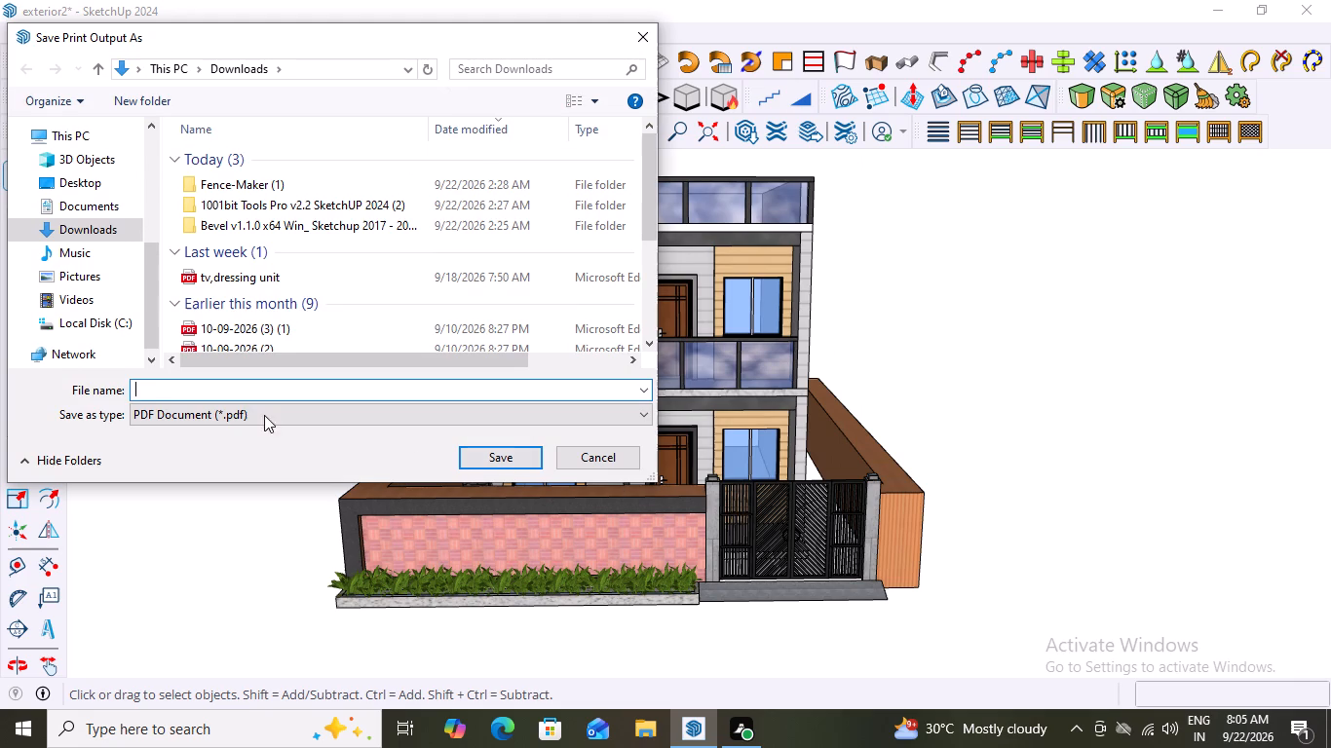
{"action": "left_click", "coordinate": [158, 388]}
{"action": "left_click", "coordinate": [79, 182]}
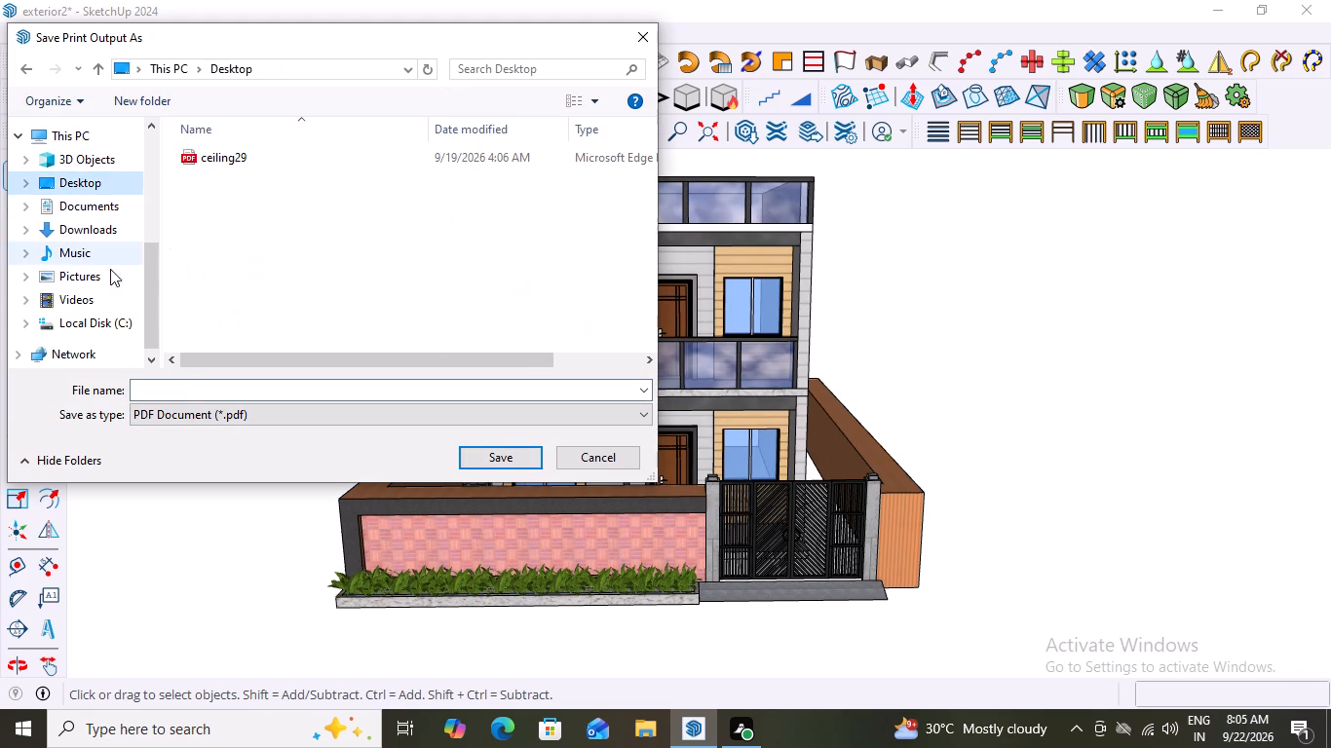
{"action": "left_click", "coordinate": [155, 394]}
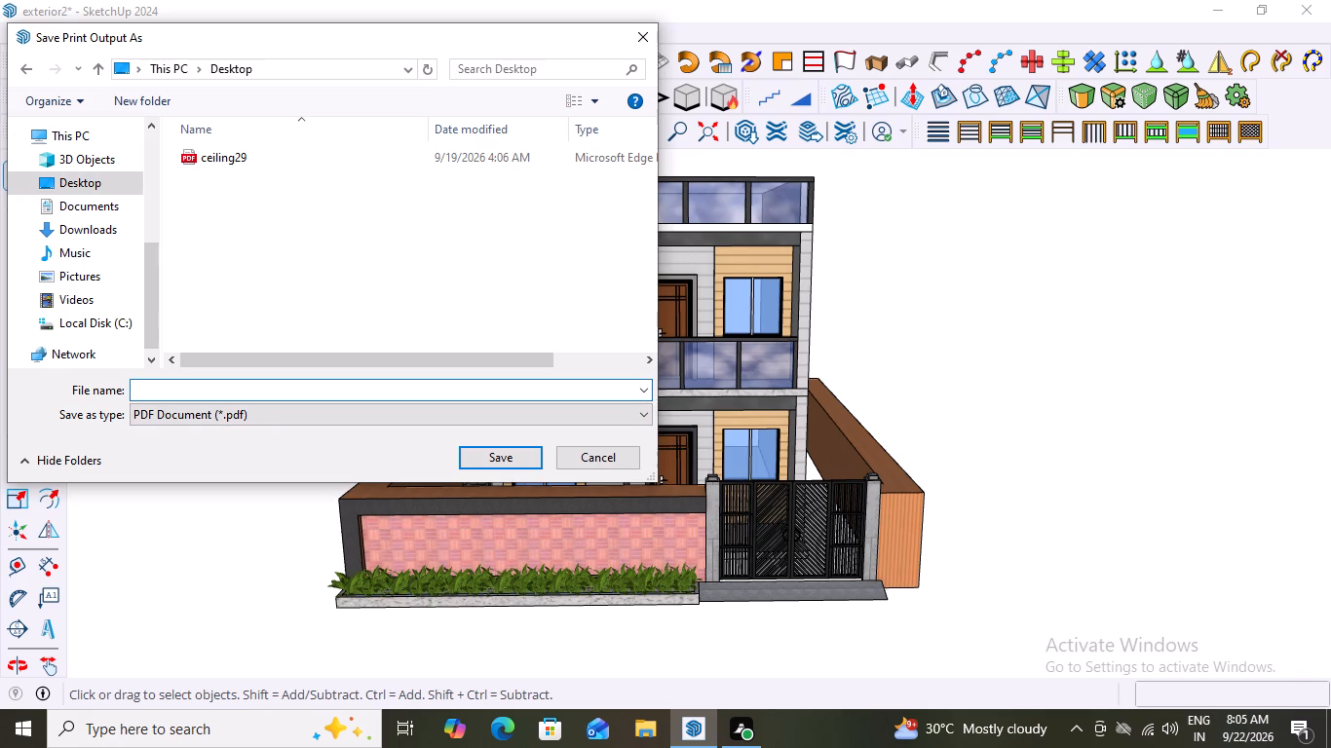
{"action": "key", "text": "e"}
{"action": "key", "text": "x"}
{"action": "type", "text": "te"}
{"action": "type", "text": "rior"}
{"action": "key", "text": "2"}
{"action": "left_click", "coordinate": [505, 457]}
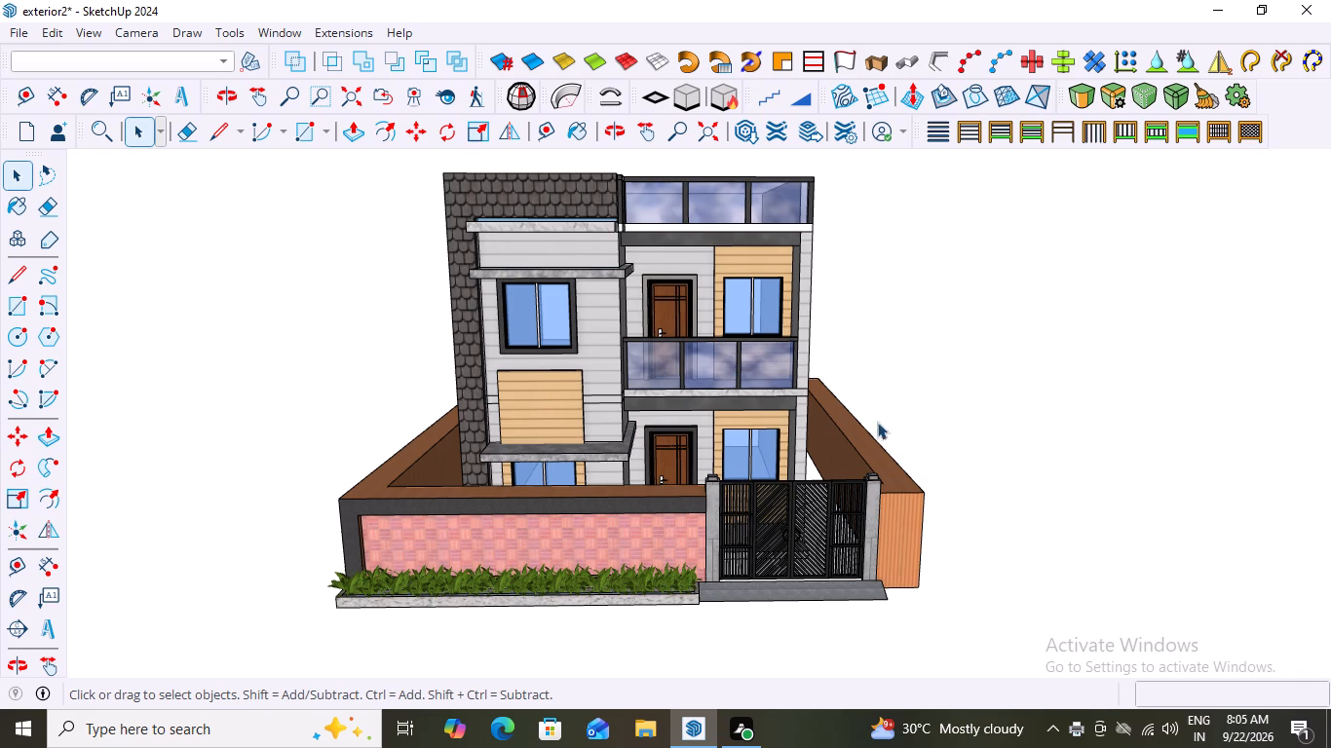
Save the model in Documents under the name exterior2 as a SketchUp model, replacing the existing file.
{"action": "left_click", "coordinate": [20, 28]}
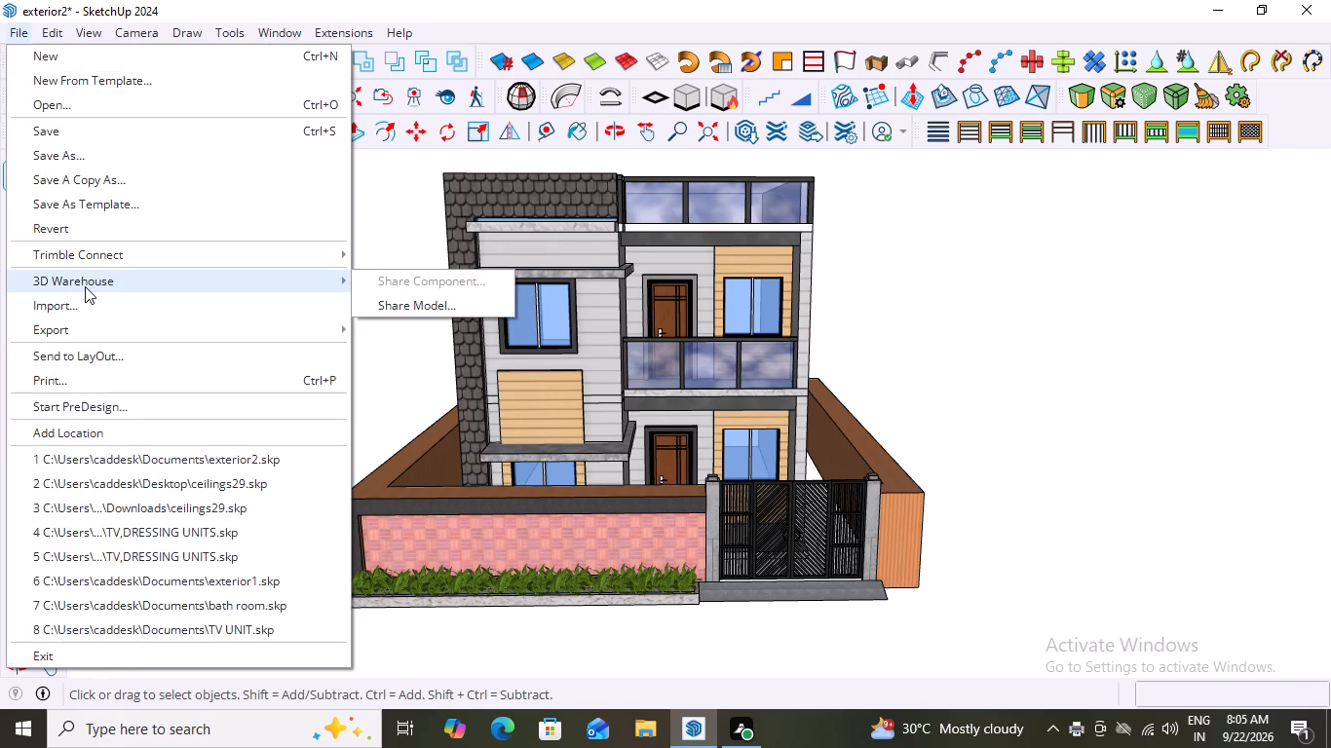
{"action": "left_click", "coordinate": [76, 153]}
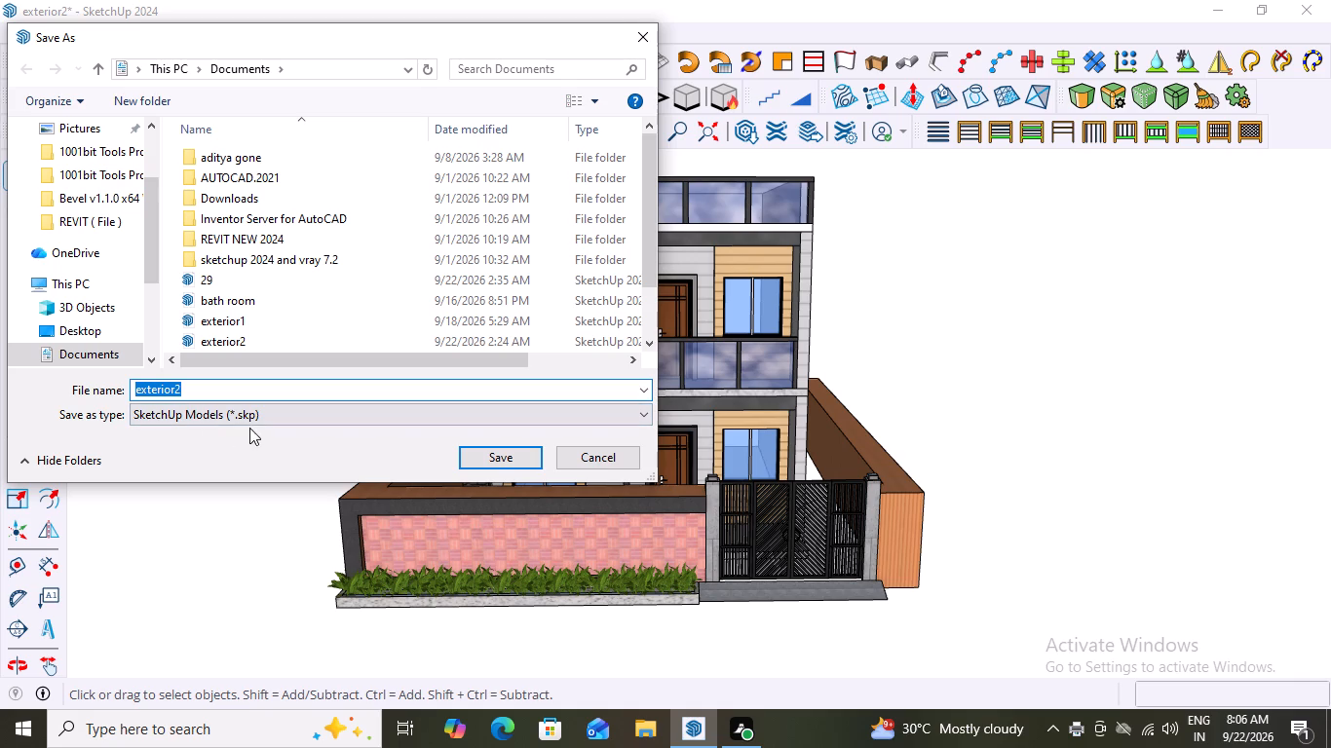
{"action": "left_click", "coordinate": [498, 461]}
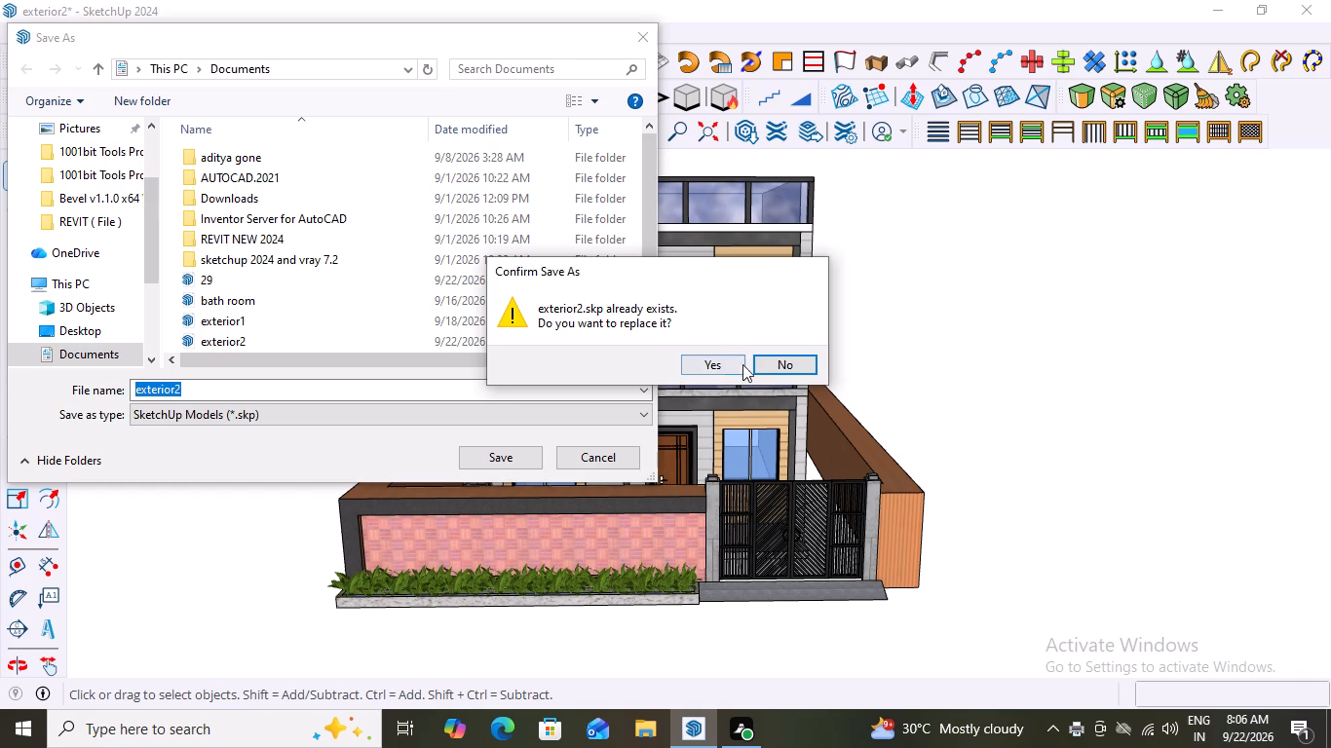
{"action": "left_click", "coordinate": [715, 365]}
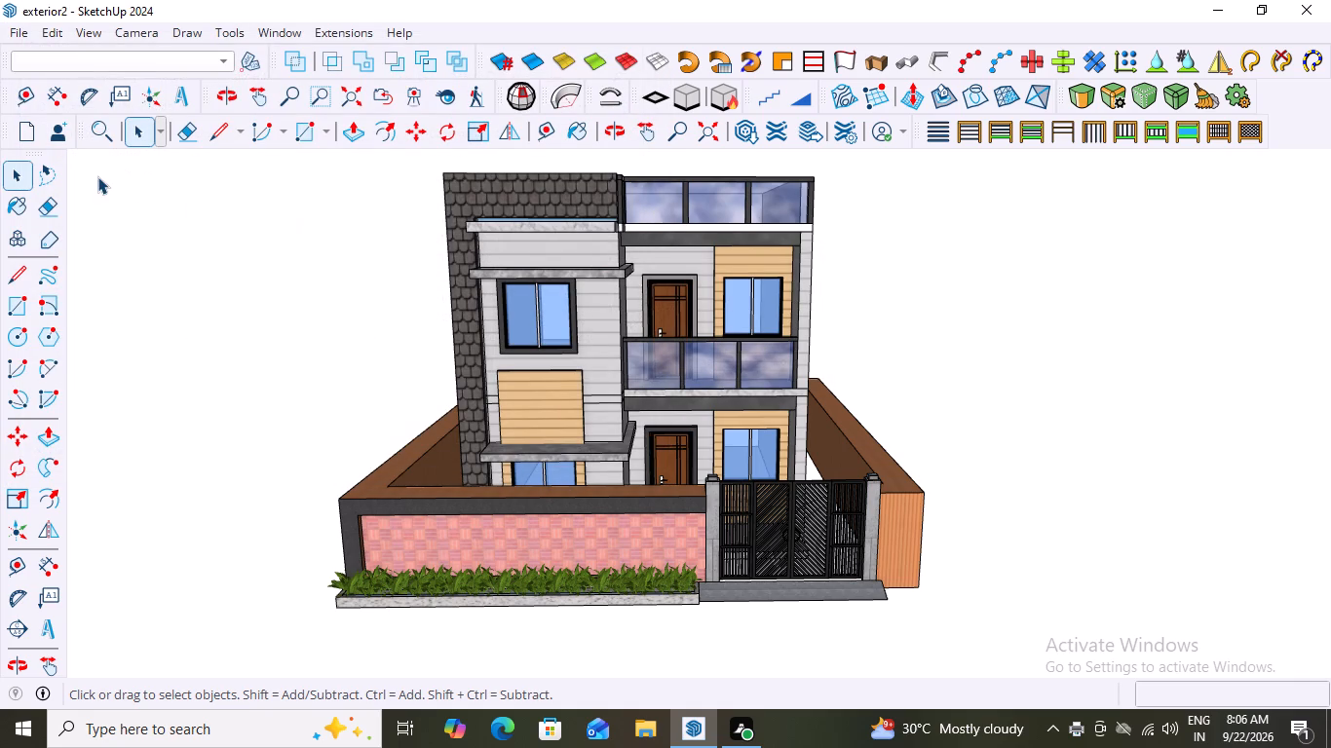
Export the current front view as a 2D JPEG image named exterior2 on the Desktop.
{"action": "left_click", "coordinate": [16, 32]}
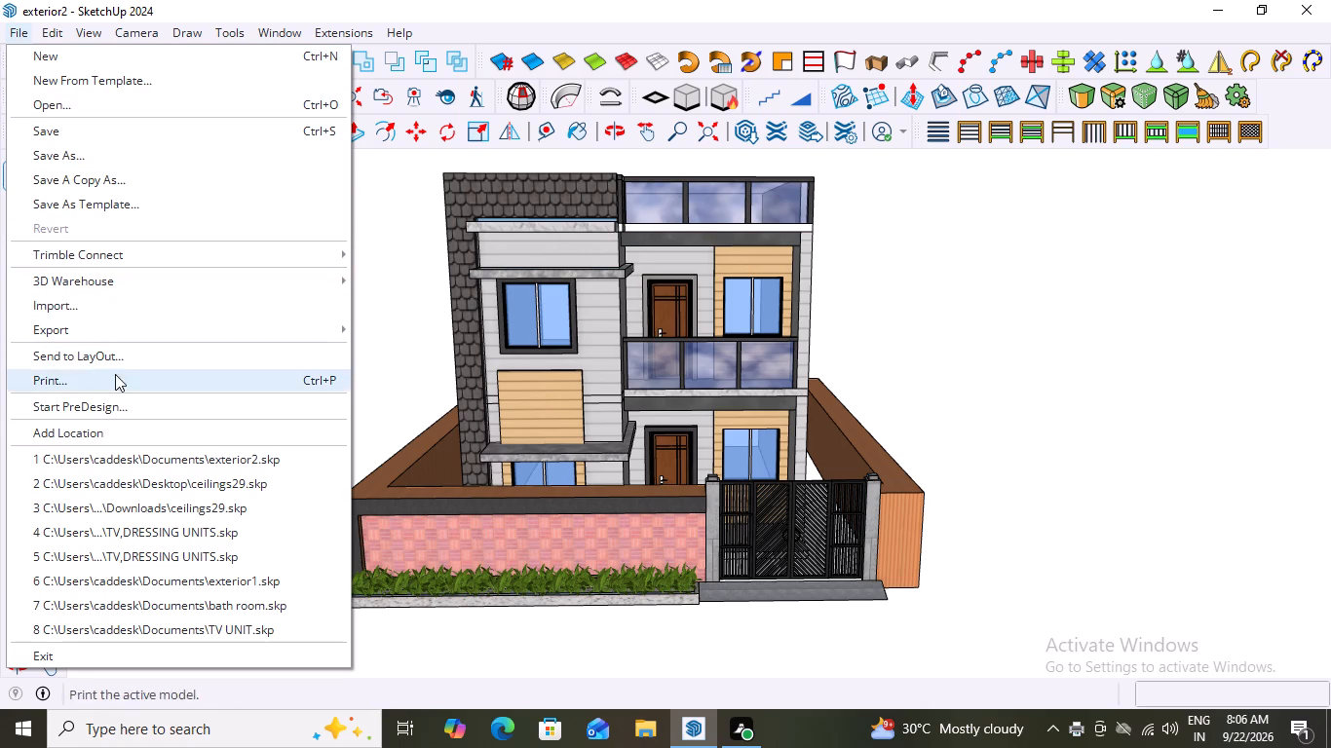
{"action": "left_click", "coordinate": [86, 333]}
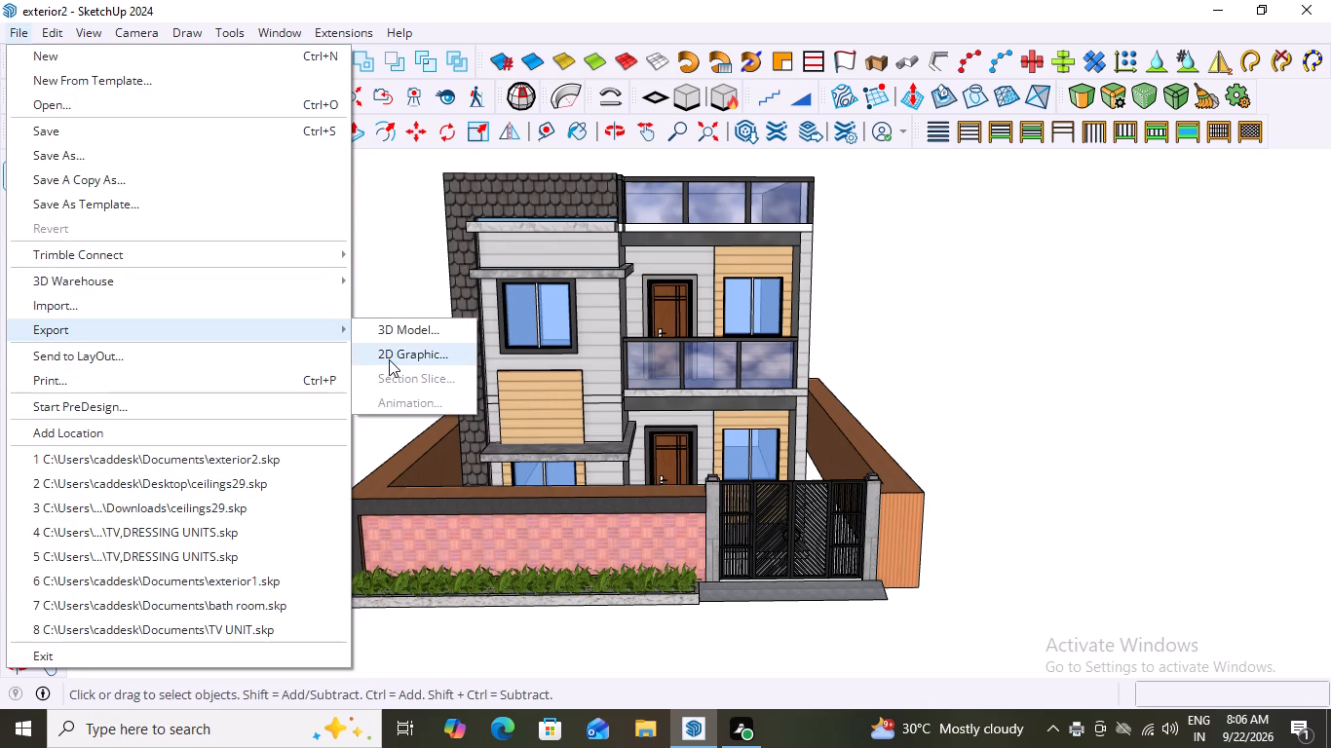
{"action": "left_click", "coordinate": [394, 355]}
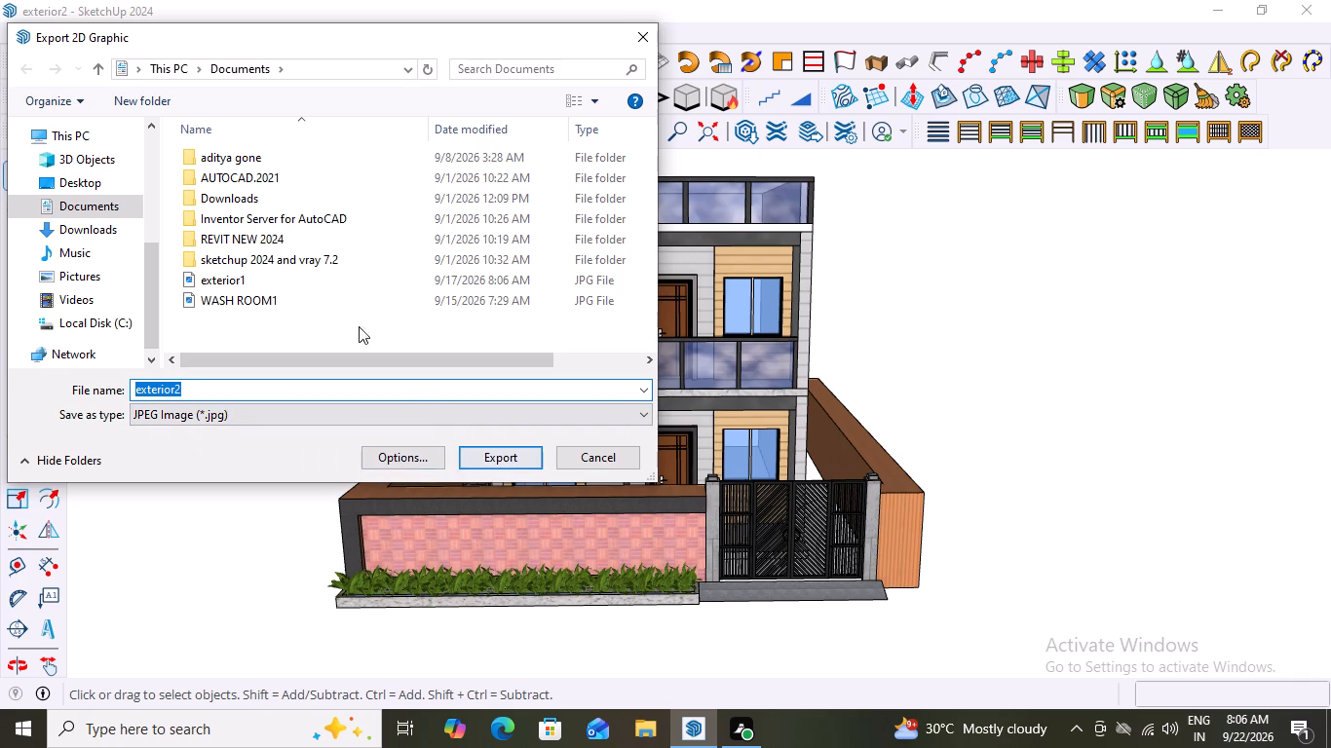
{"action": "left_click", "coordinate": [74, 181]}
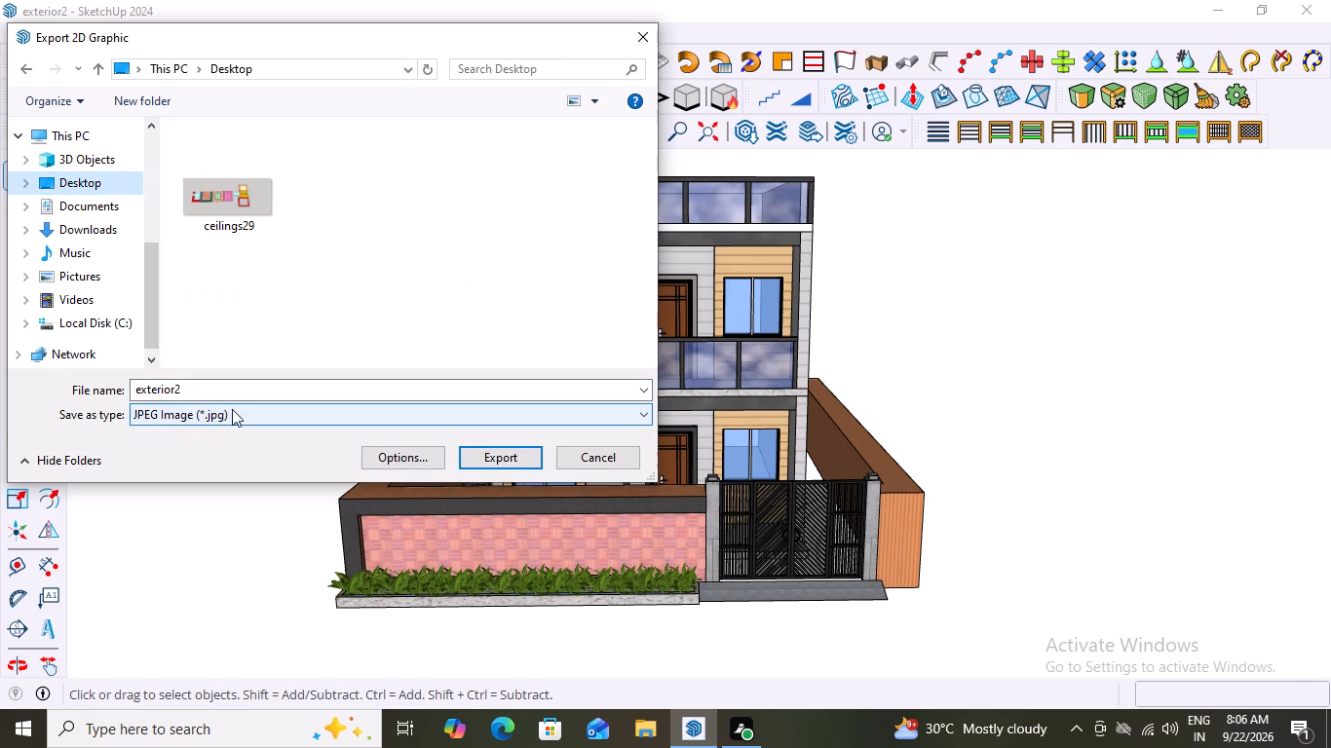
{"action": "left_click", "coordinate": [506, 460]}
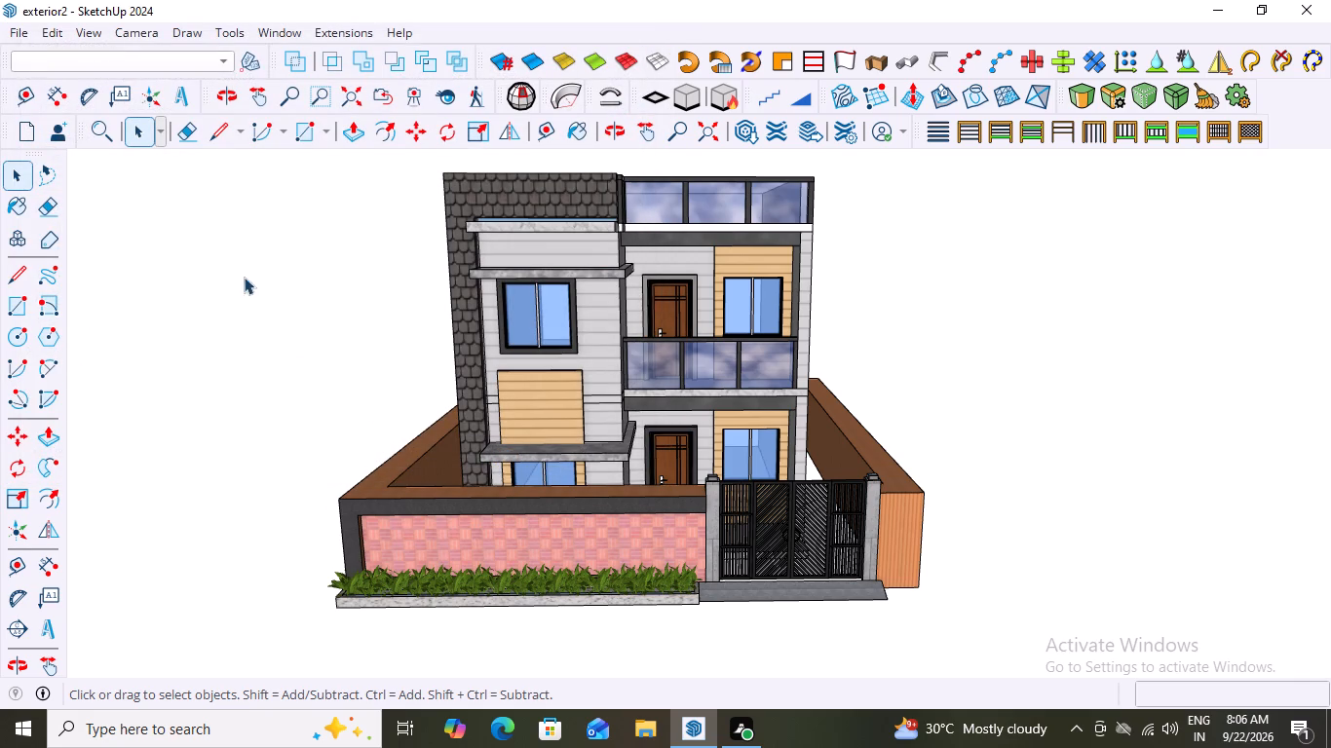
Save a copy of the model on the Desktop as exterior2 1 in SketchUp format.
{"action": "left_click", "coordinate": [19, 32]}
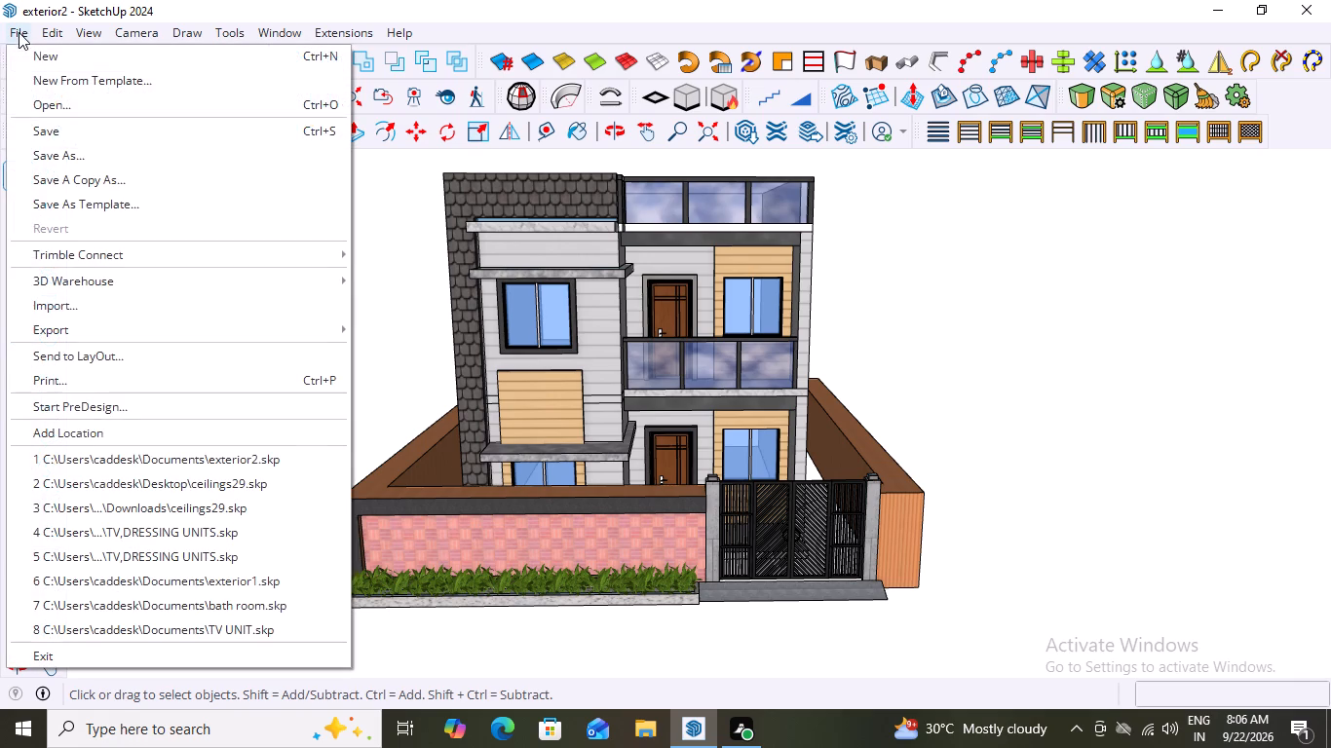
{"action": "left_click", "coordinate": [95, 176]}
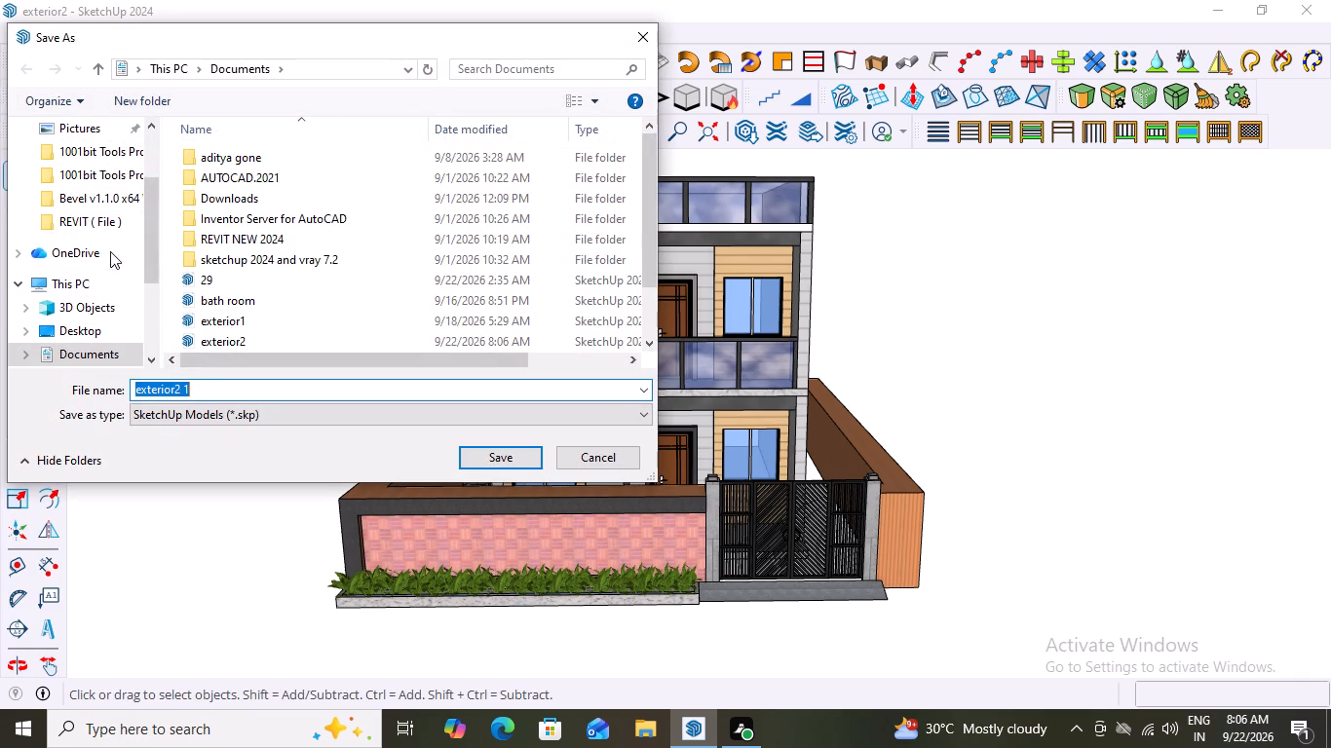
{"action": "left_click", "coordinate": [81, 330]}
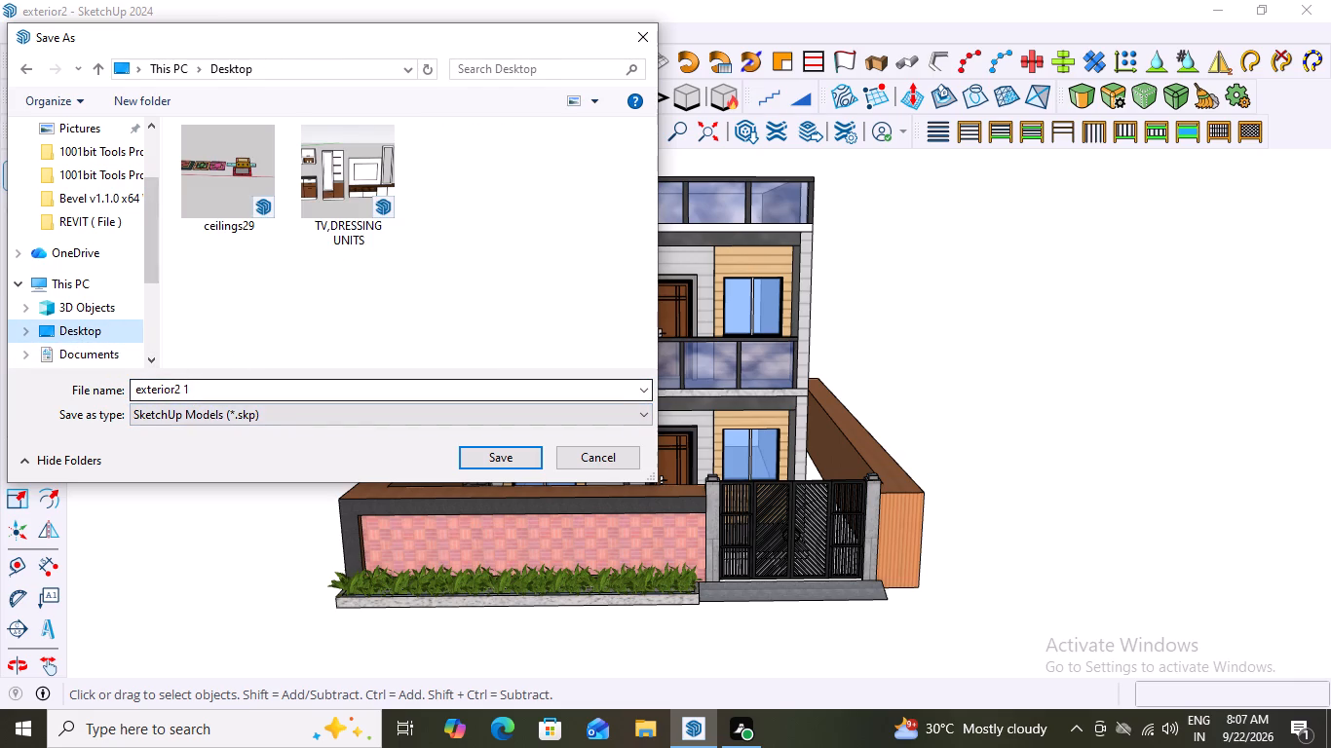
{"action": "left_click", "coordinate": [490, 458]}
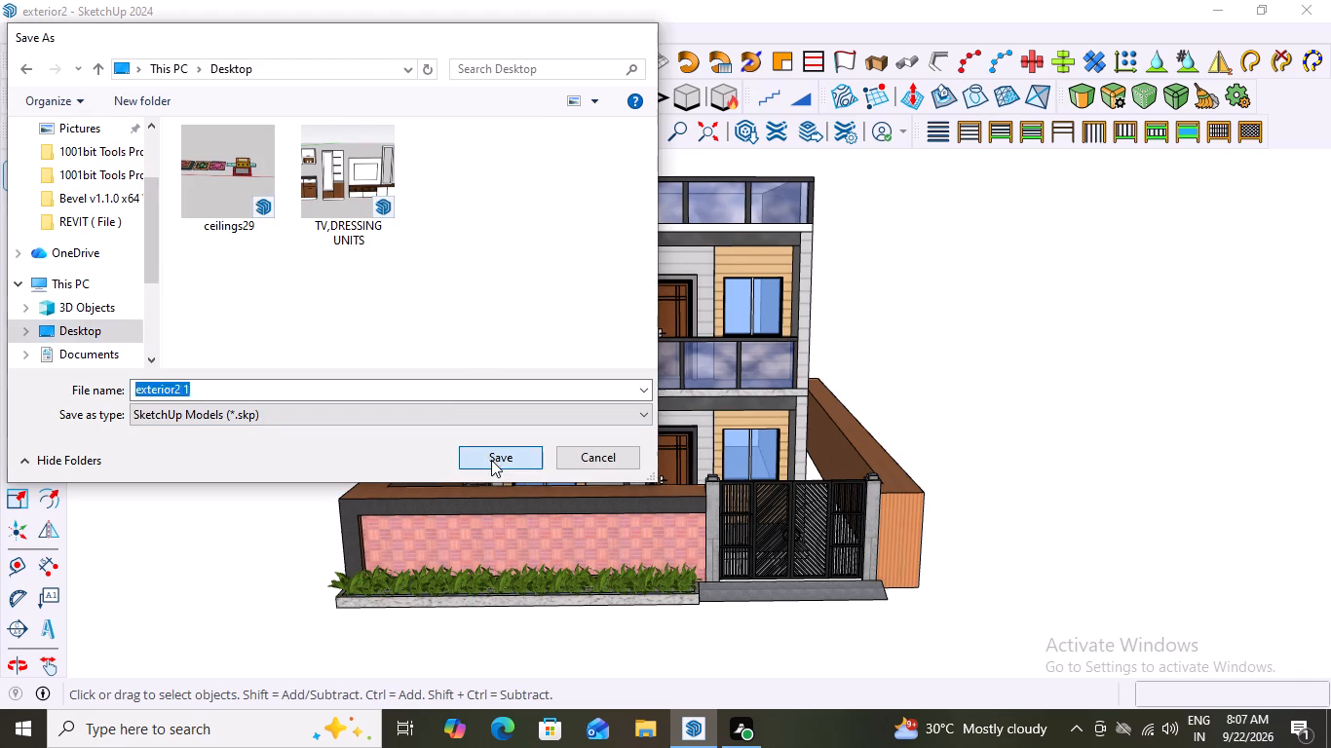
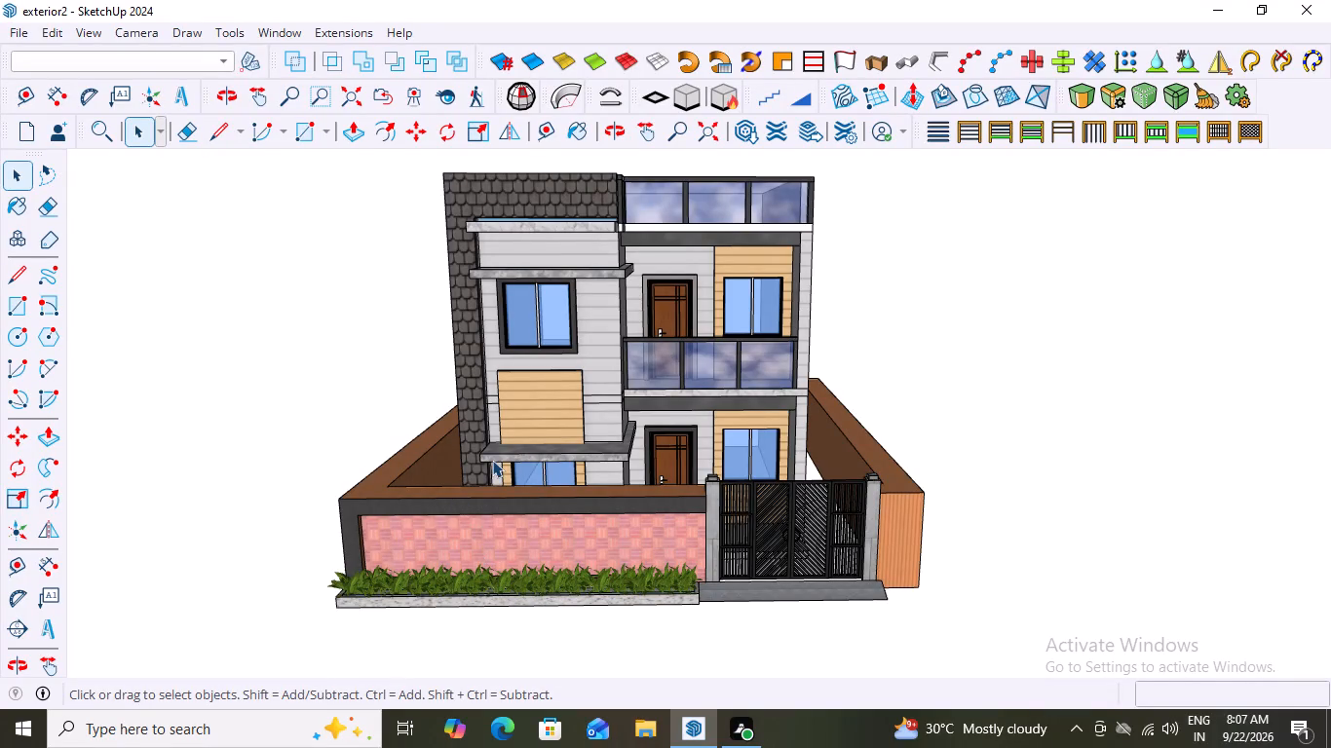
Review the finished house exterior from the front, corner and above, including a close look at the compound wall, planter and gate.
{"action": "scroll", "coordinate": [469, 436], "scroll_direction": "down", "scroll_amount": 2}
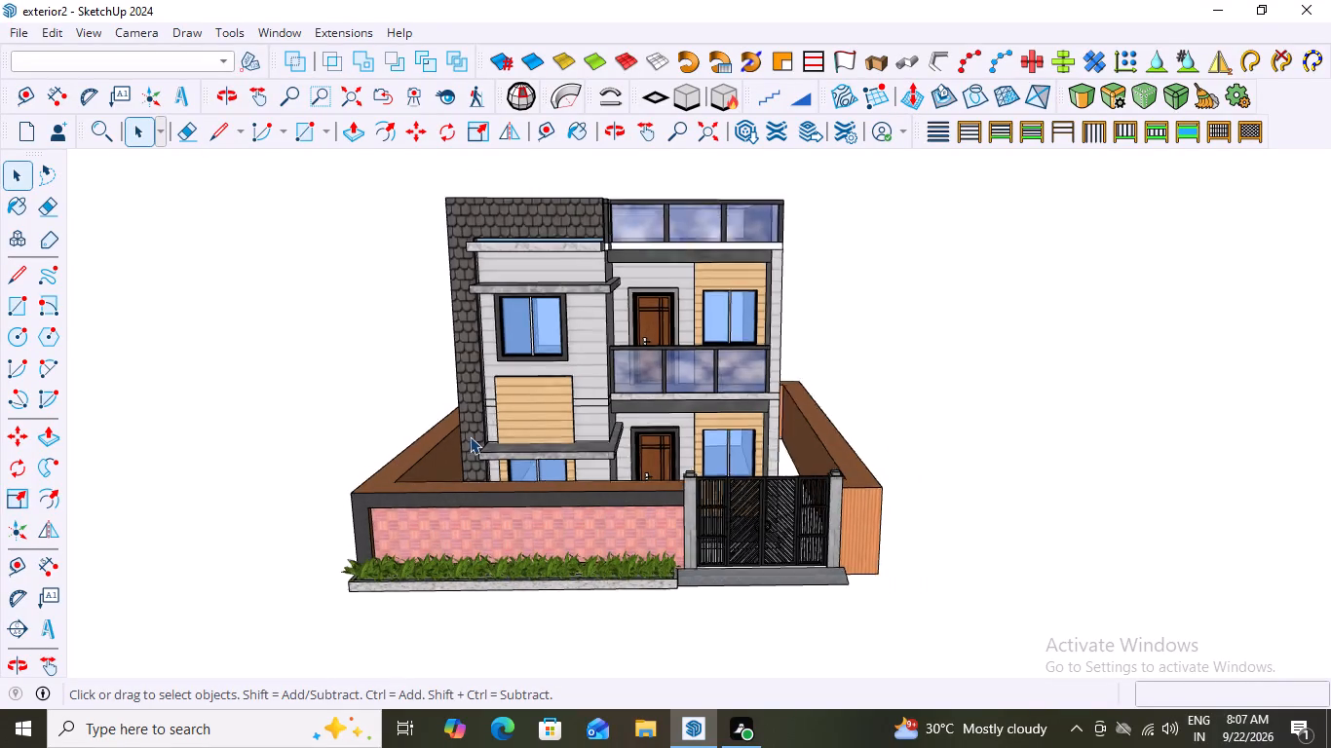
{"action": "scroll", "coordinate": [470, 436], "scroll_direction": "down", "scroll_amount": 6}
{"action": "scroll", "coordinate": [907, 468], "scroll_direction": "up", "scroll_amount": 3}
{"action": "scroll", "coordinate": [795, 470], "scroll_direction": "up", "scroll_amount": 1}
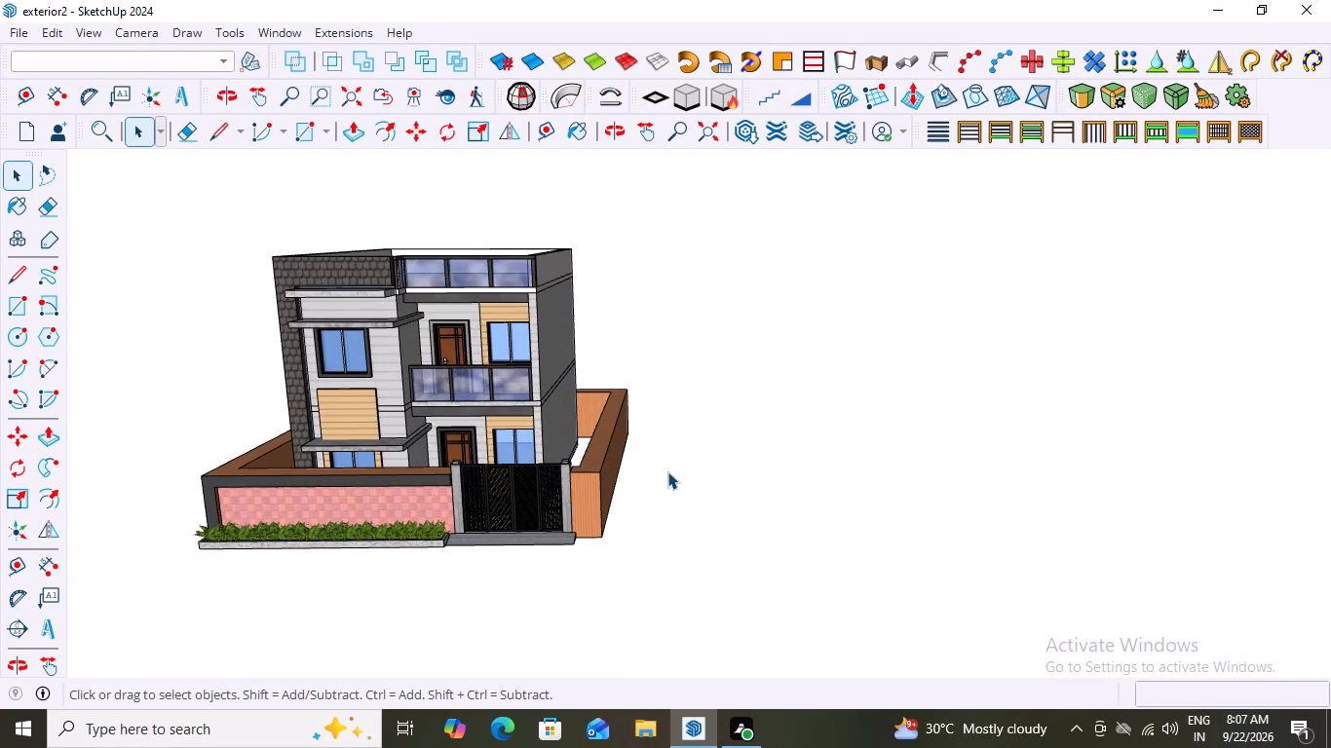
{"action": "middle_click_drag", "start_coordinate": [676, 474], "coordinate": [708, 509]}
{"action": "scroll", "coordinate": [624, 460], "scroll_direction": "up", "scroll_amount": 2}
{"action": "scroll", "coordinate": [585, 467], "scroll_direction": "down", "scroll_amount": 4}
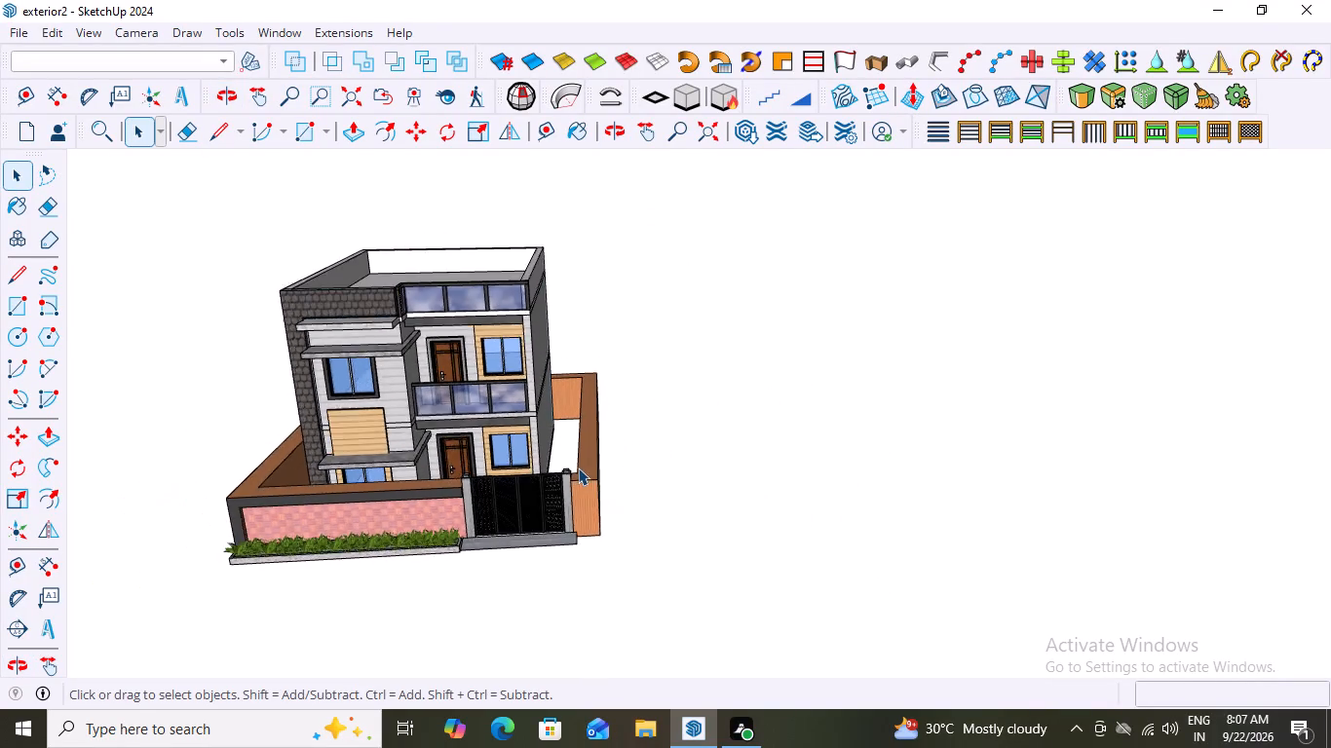
{"action": "scroll", "coordinate": [578, 467], "scroll_direction": "down", "scroll_amount": 3}
{"action": "middle_click_drag", "start_coordinate": [340, 385], "coordinate": [408, 285]}
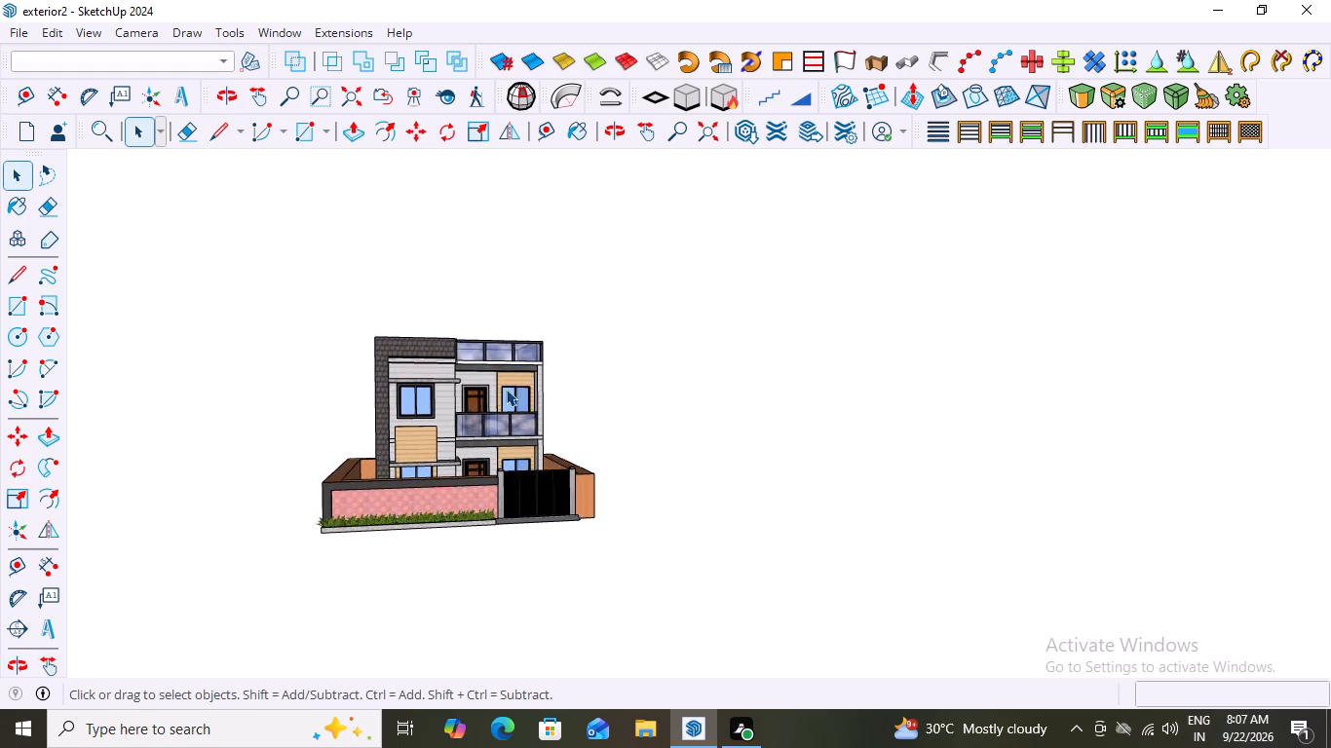
{"action": "scroll", "coordinate": [598, 429], "scroll_direction": "up", "scroll_amount": 4}
{"action": "middle_click_drag", "start_coordinate": [626, 523], "coordinate": [527, 573]}
{"action": "middle_click", "coordinate": [527, 573]}
{"action": "scroll", "coordinate": [527, 573], "scroll_direction": "up", "scroll_amount": 1}
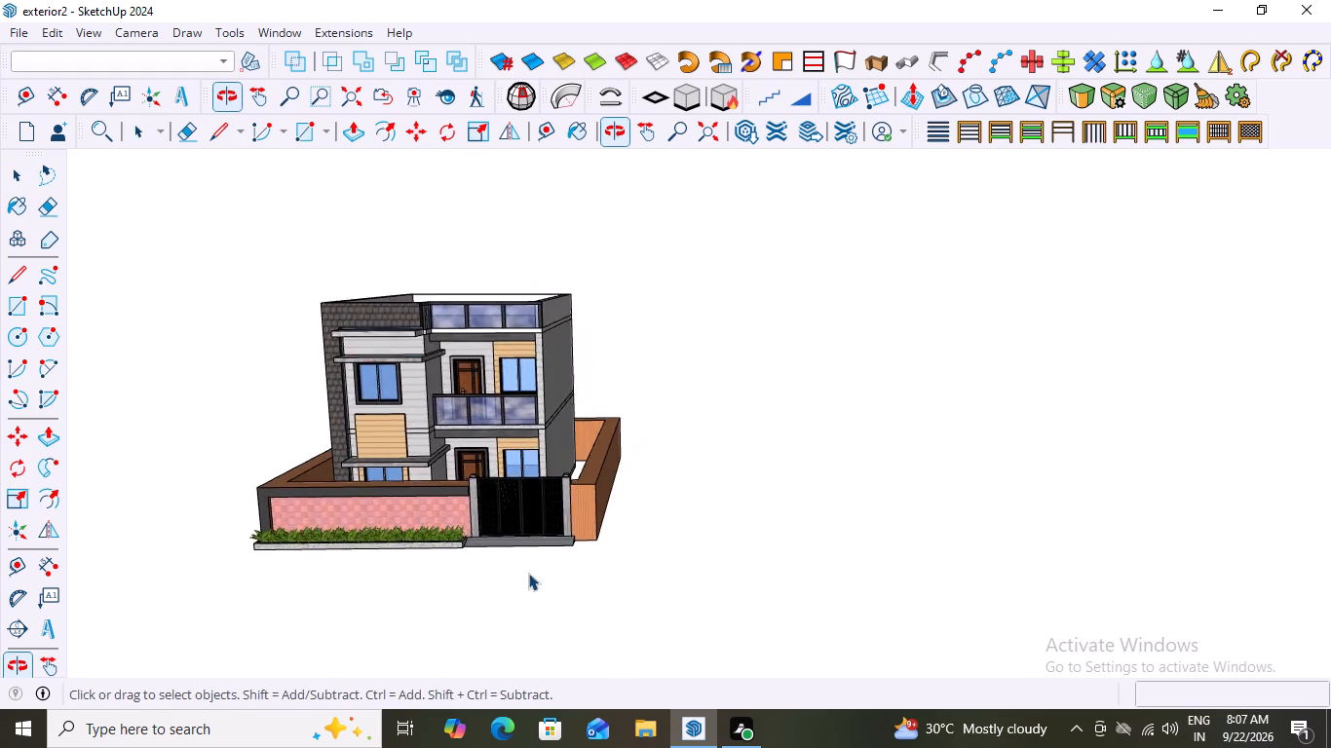
{"action": "scroll", "coordinate": [528, 573], "scroll_direction": "up", "scroll_amount": 1}
{"action": "scroll", "coordinate": [626, 534], "scroll_direction": "up", "scroll_amount": 2}
{"action": "middle_click_drag", "start_coordinate": [723, 473], "coordinate": [749, 450]}
{"action": "scroll", "coordinate": [667, 500], "scroll_direction": "down", "scroll_amount": 6}
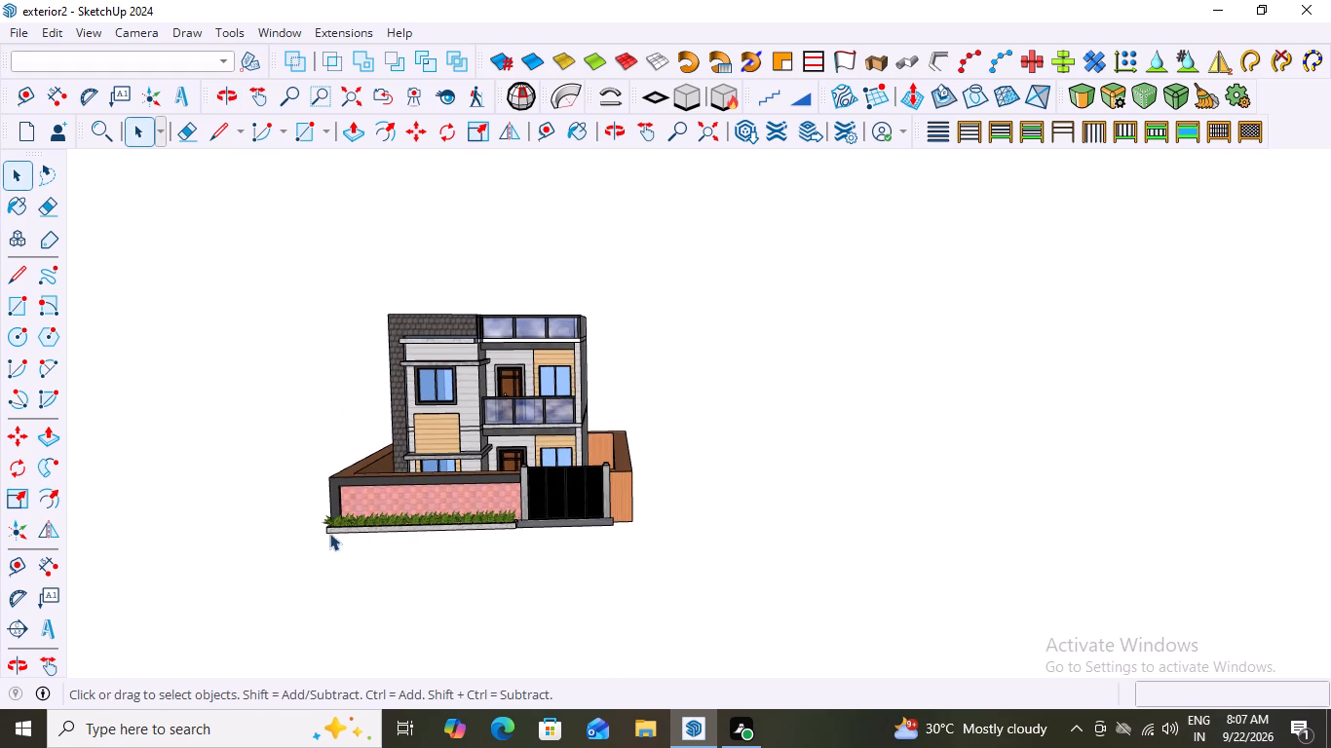
{"action": "scroll", "coordinate": [330, 532], "scroll_direction": "up", "scroll_amount": 10}
{"action": "scroll", "coordinate": [400, 495], "scroll_direction": "up", "scroll_amount": 3}
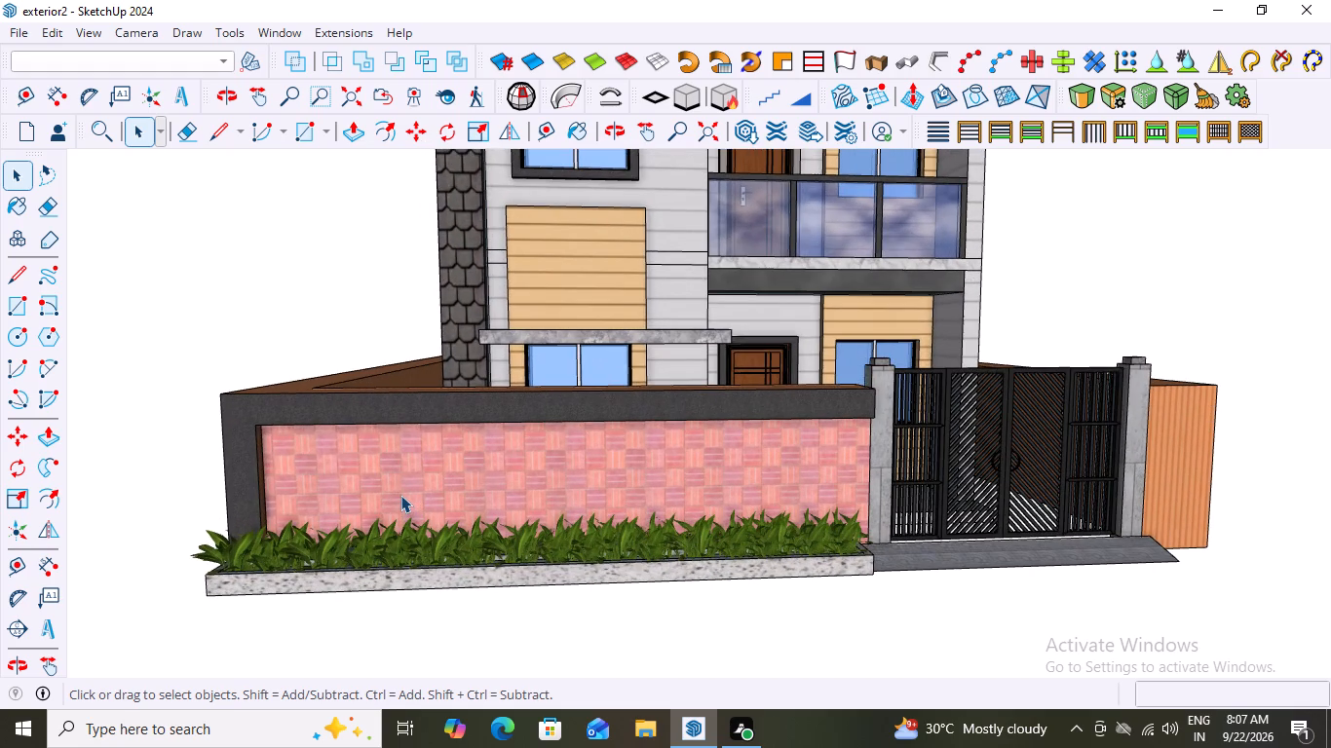
{"action": "scroll", "coordinate": [414, 477], "scroll_direction": "up", "scroll_amount": 2}
{"action": "scroll", "coordinate": [401, 477], "scroll_direction": "down", "scroll_amount": 7}
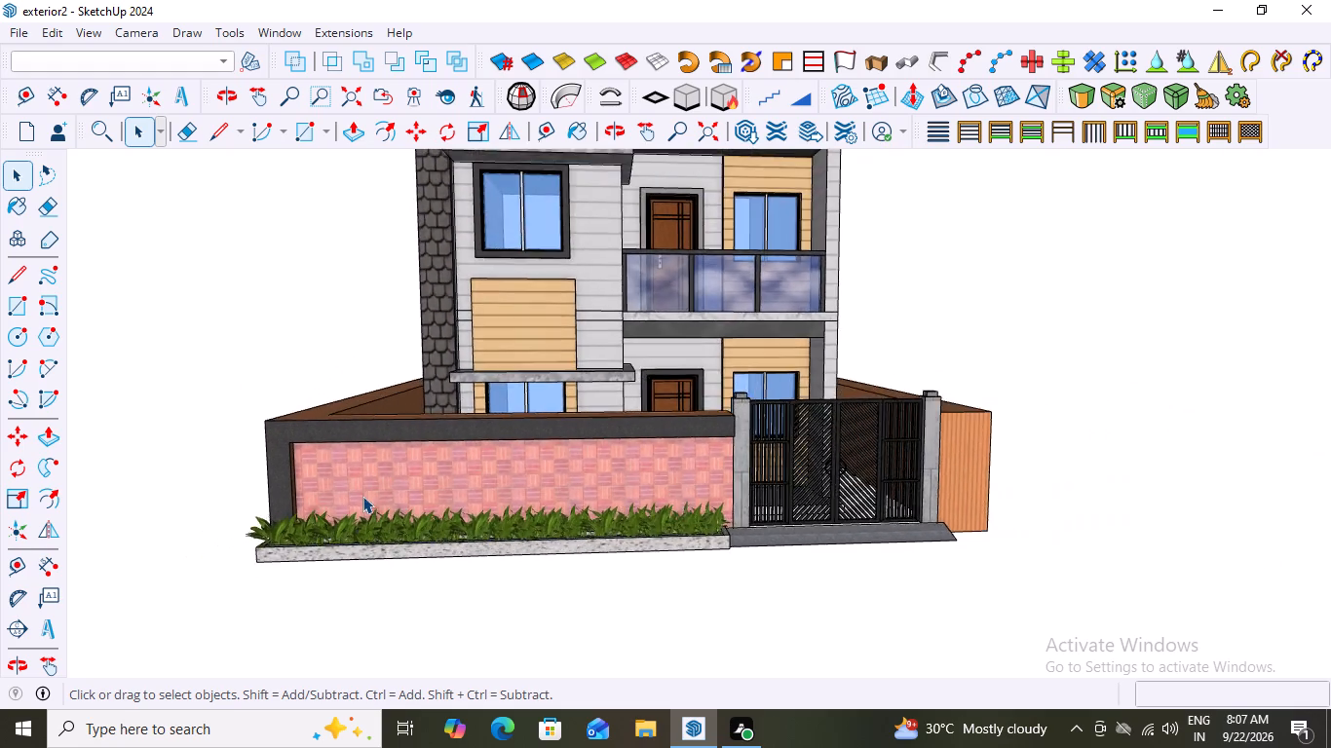
{"action": "scroll", "coordinate": [362, 496], "scroll_direction": "down", "scroll_amount": 13}
{"action": "scroll", "coordinate": [499, 519], "scroll_direction": "down", "scroll_amount": 2}
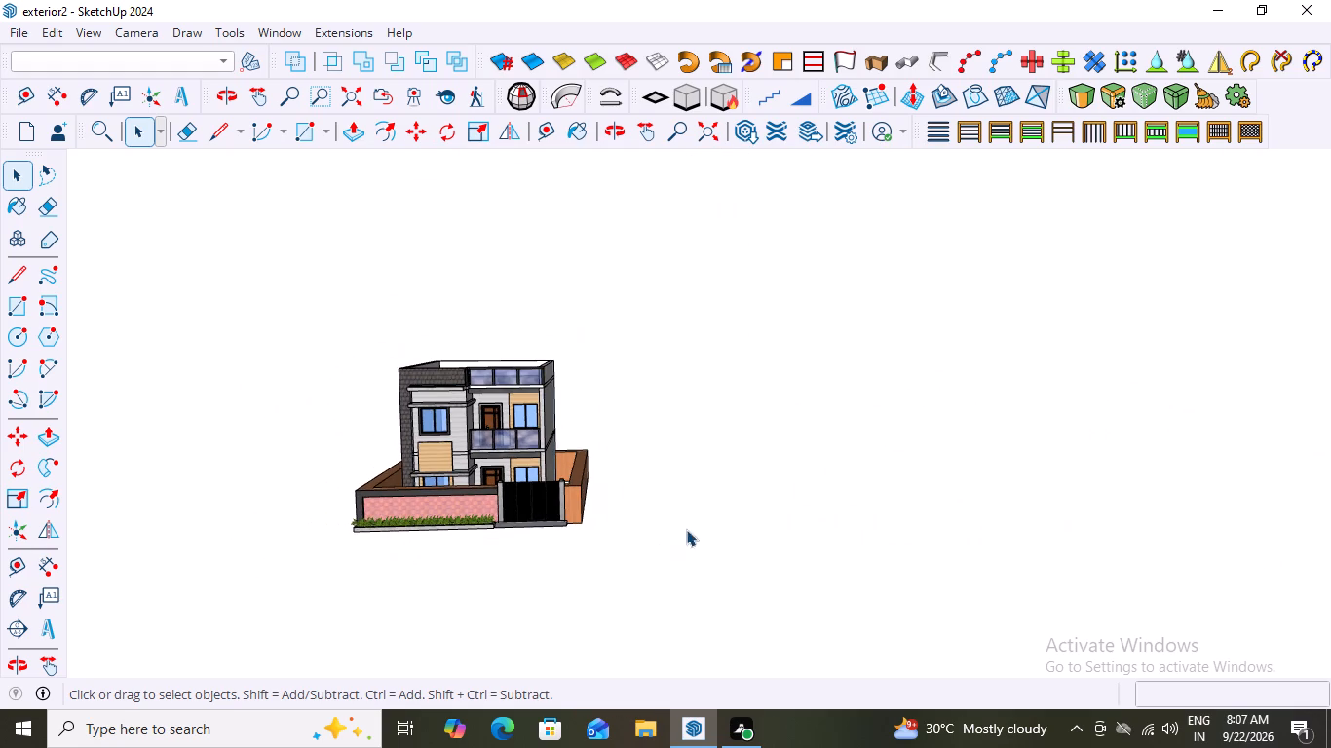
{"action": "scroll", "coordinate": [881, 523], "scroll_direction": "up", "scroll_amount": 2}
{"action": "scroll", "coordinate": [783, 520], "scroll_direction": "down", "scroll_amount": 2}
{"action": "middle_click_drag", "start_coordinate": [725, 529], "coordinate": [728, 551]}
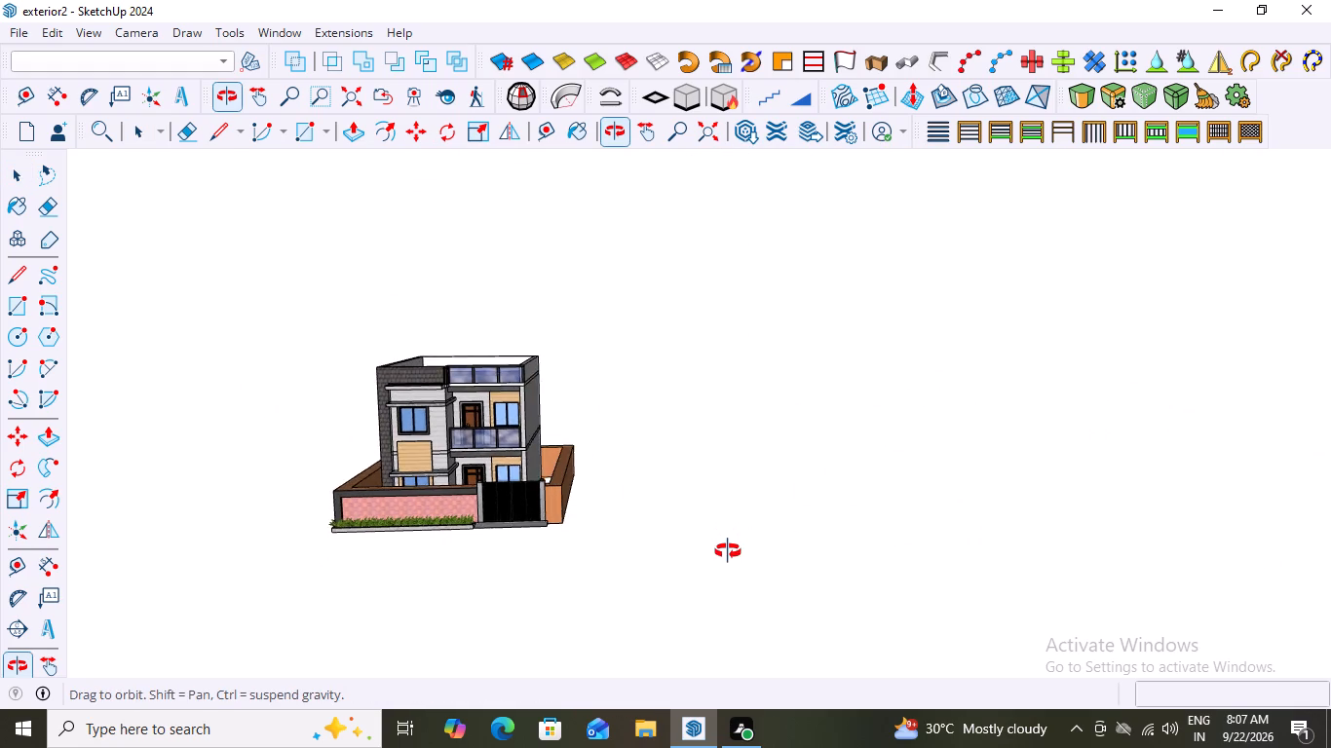
{"action": "middle_click_drag", "start_coordinate": [728, 551], "coordinate": [737, 492]}
{"action": "scroll", "coordinate": [750, 537], "scroll_direction": "up", "scroll_amount": 3}
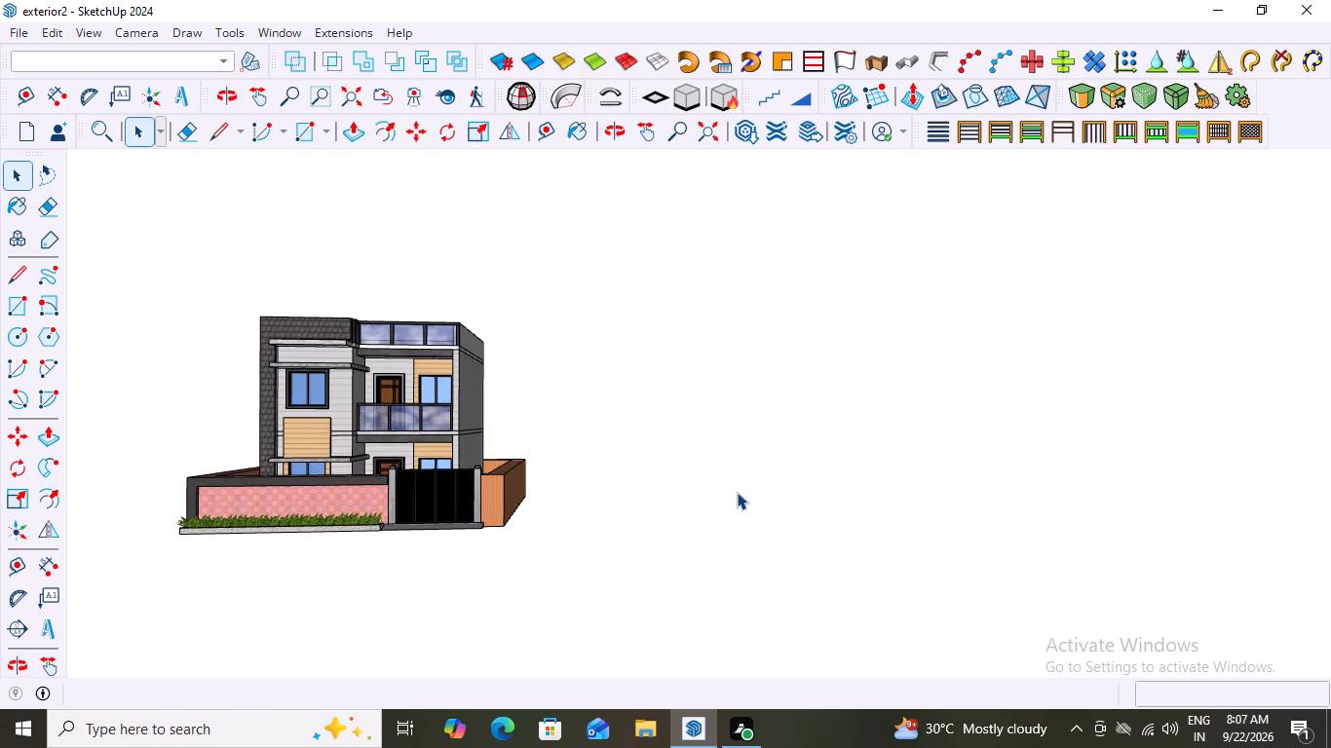
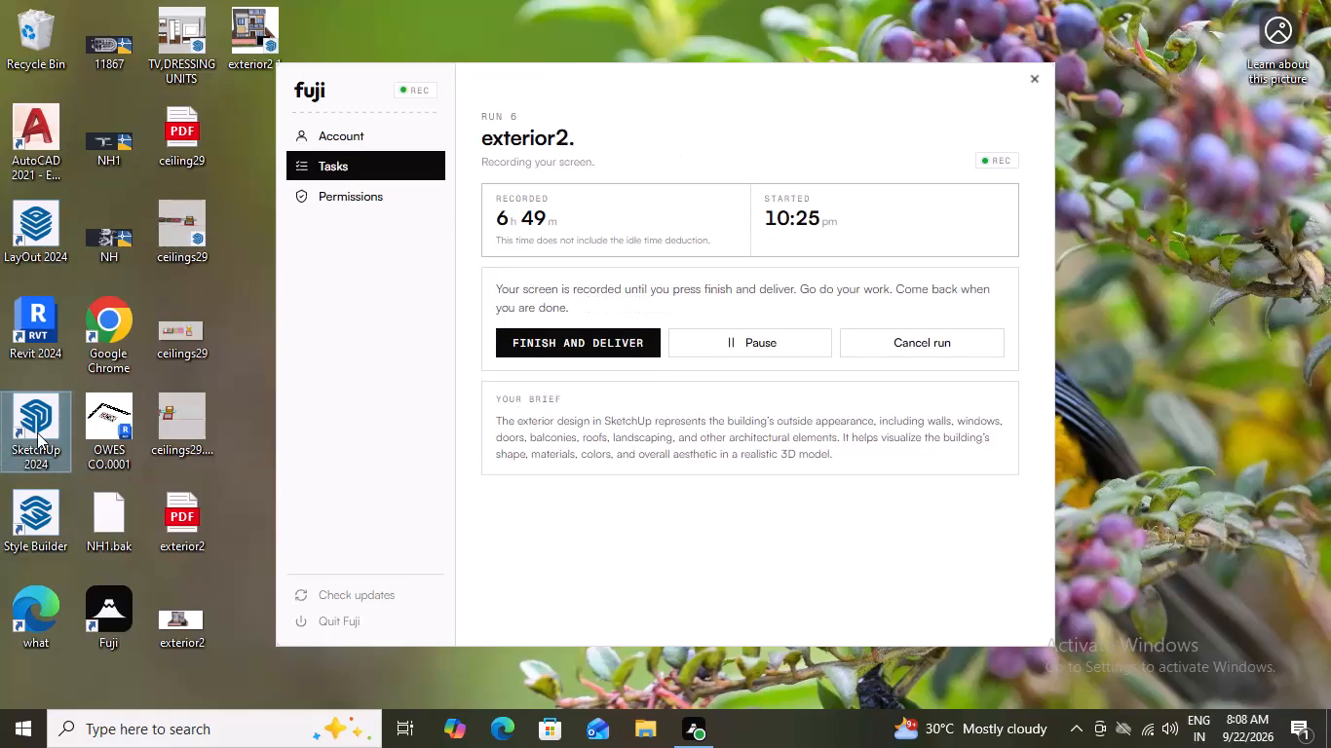
Launch SketchUp 2024, close the duplicate welcome windows and bring the remaining one to the front.
{"action": "double_click", "coordinate": [38, 432]}
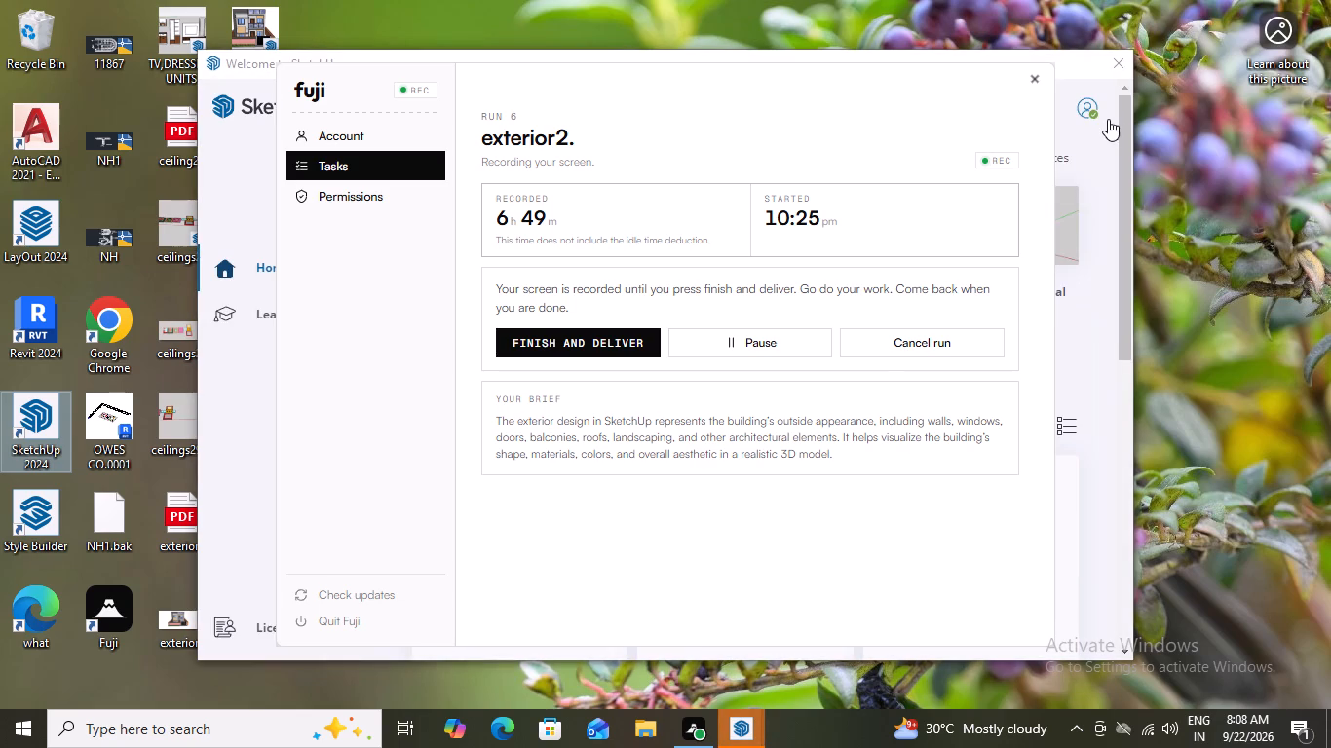
{"action": "left_click", "coordinate": [744, 737]}
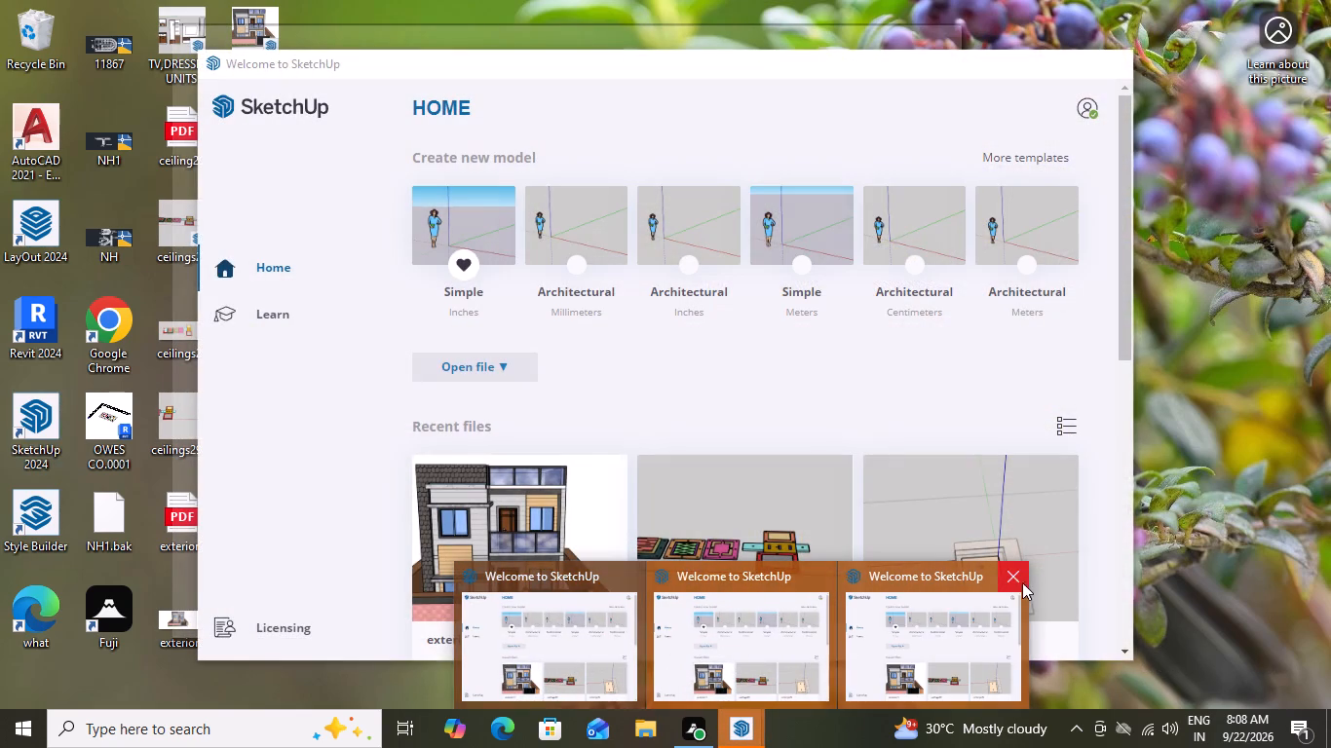
{"action": "left_click", "coordinate": [1015, 577]}
{"action": "left_click", "coordinate": [911, 572]}
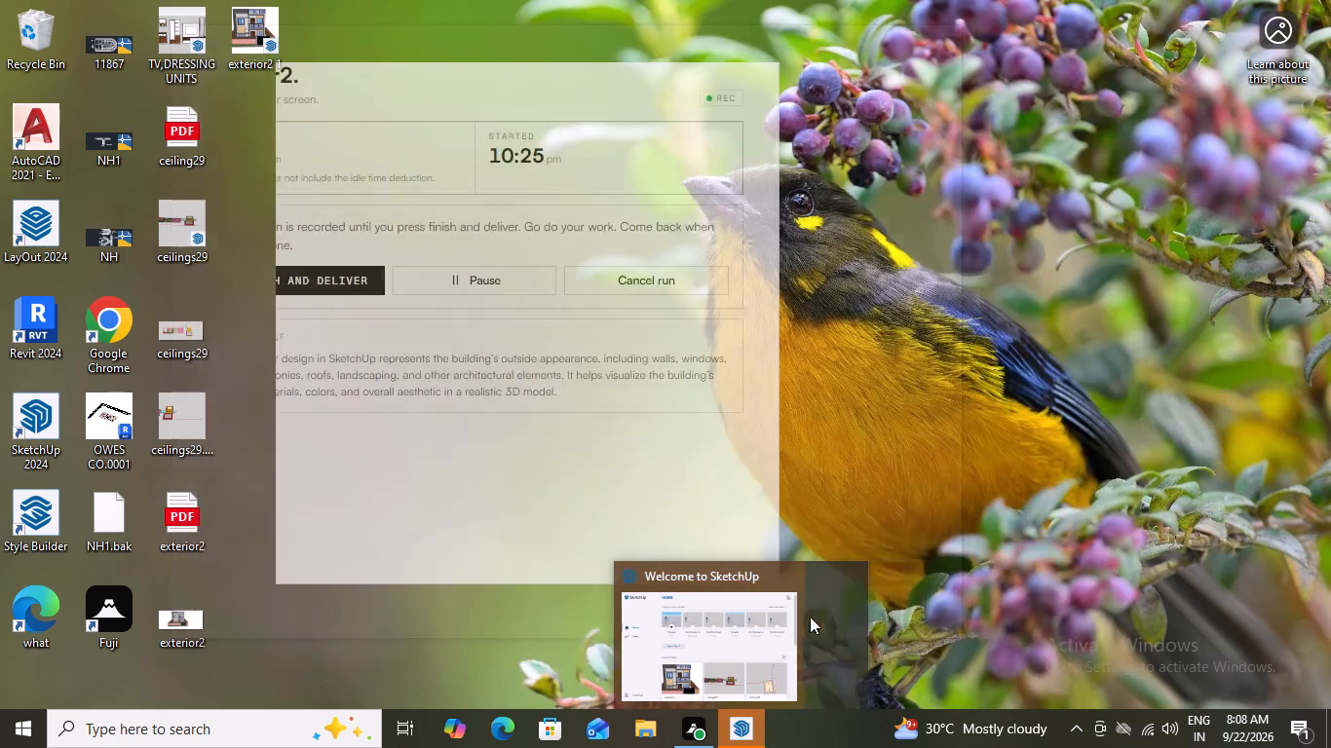
{"action": "left_click", "coordinate": [753, 633]}
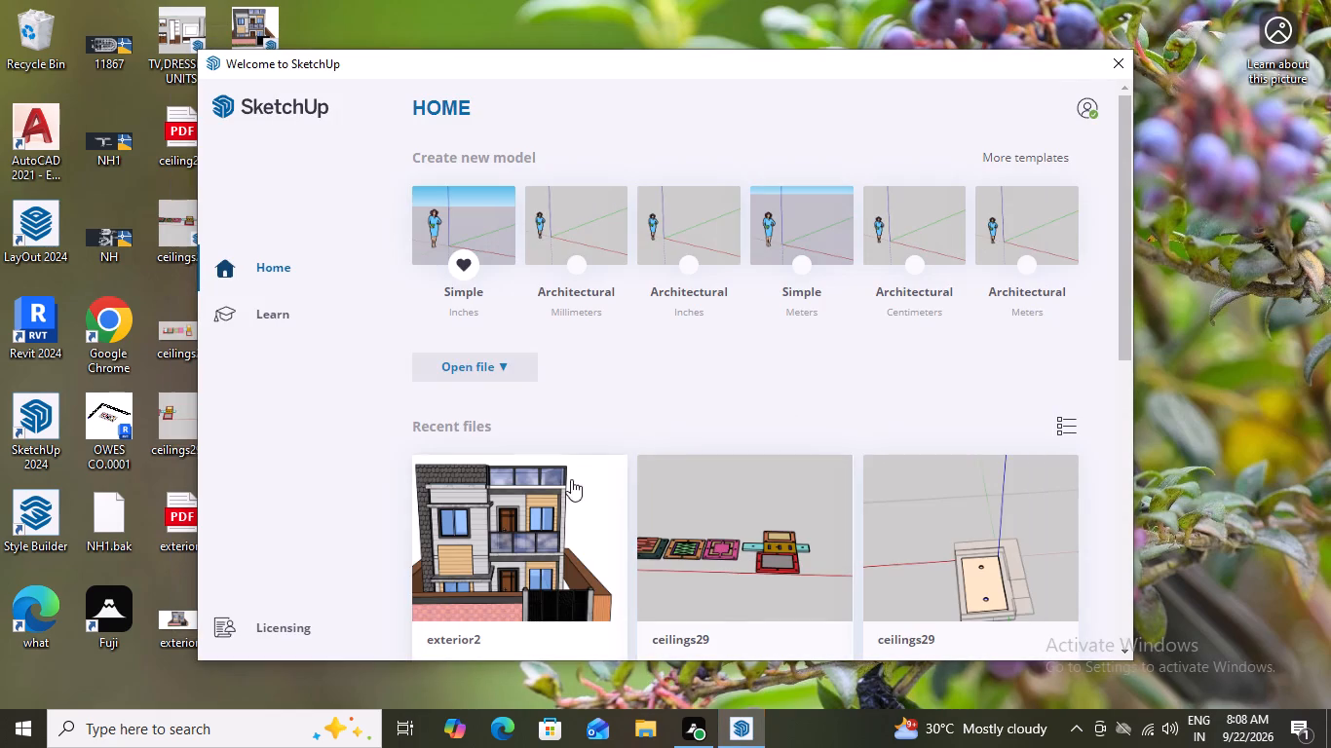
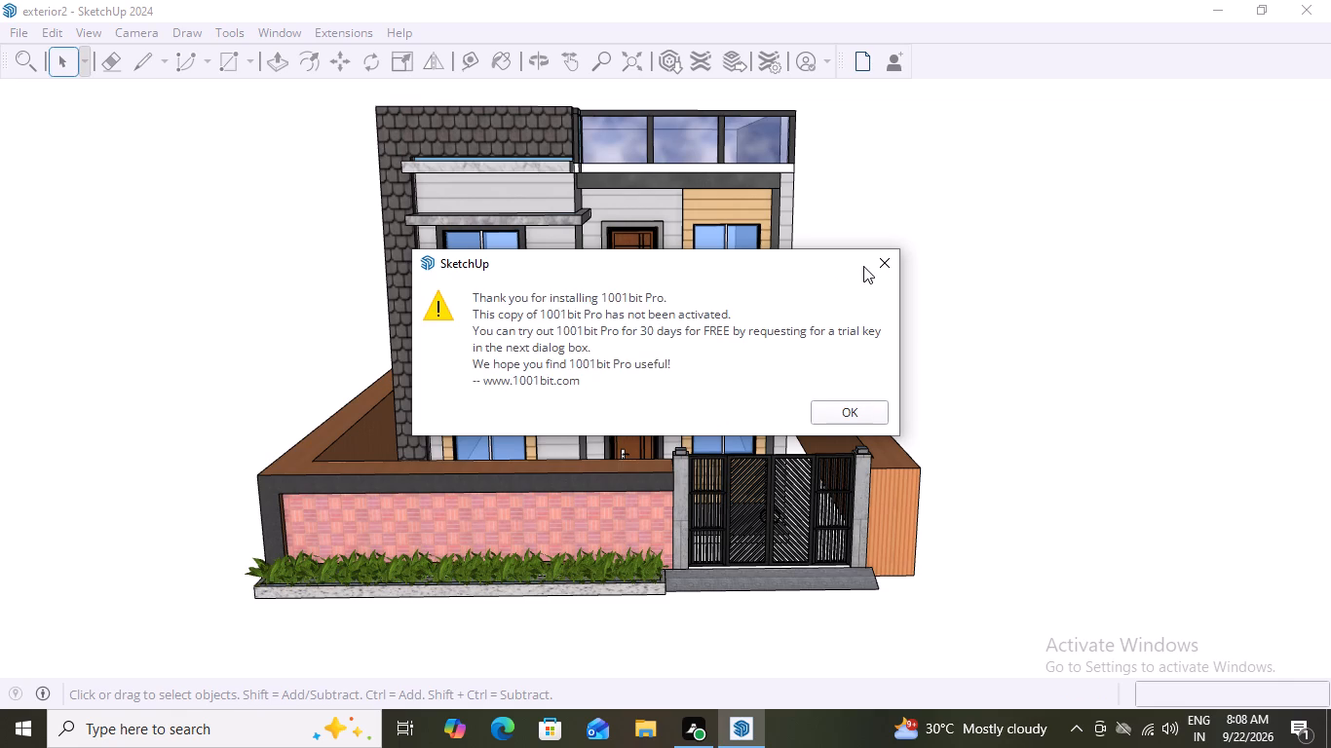
Dismiss the 1001bit Pro trial notice, its registration window and the RoundCorner LibFredo6 download prompt.
{"action": "left_click", "coordinate": [890, 265]}
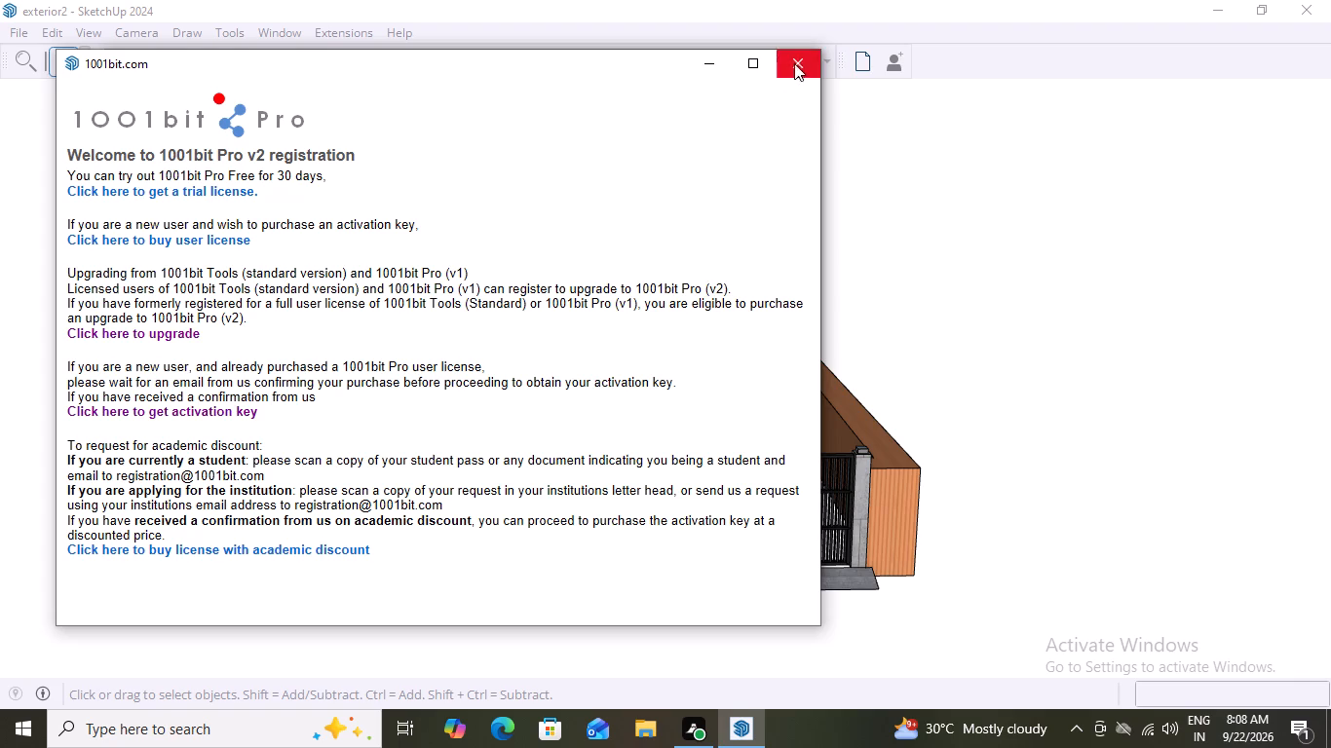
{"action": "left_click", "coordinate": [795, 62]}
{"action": "left_click", "coordinate": [799, 61]}
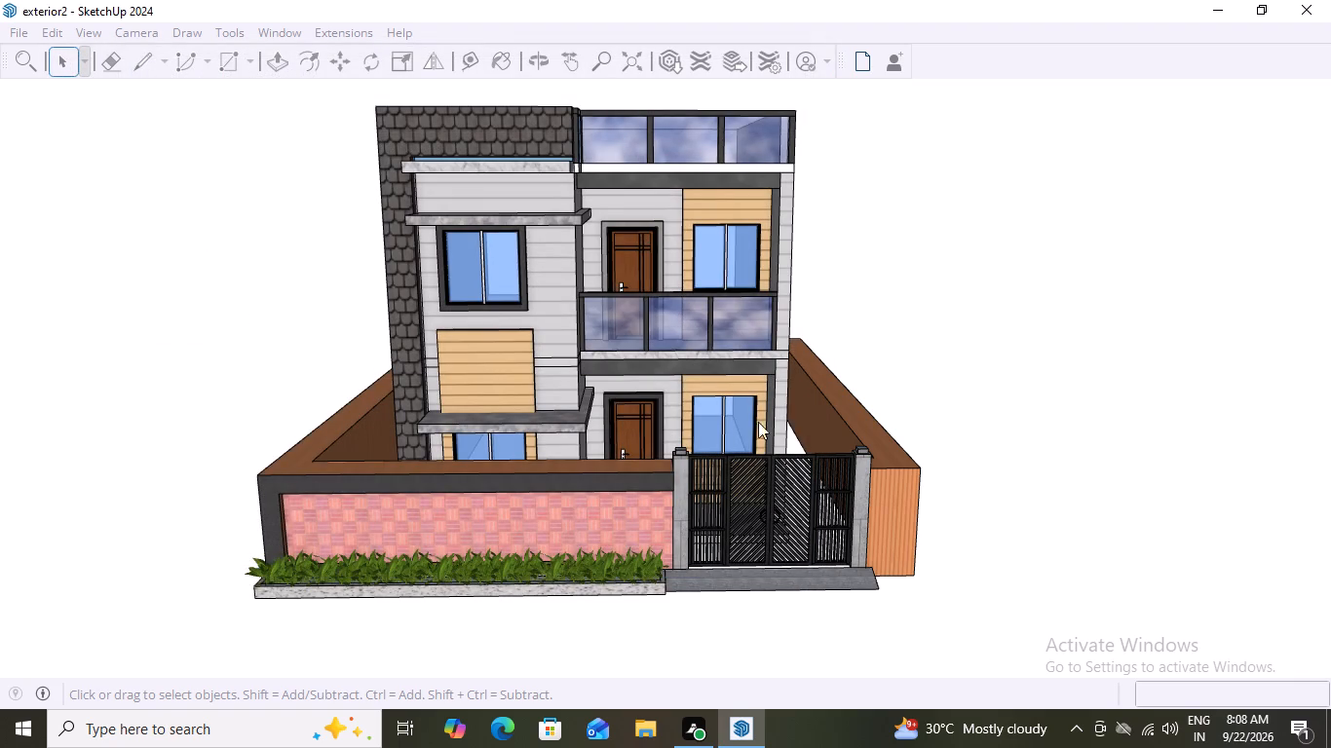
{"action": "scroll", "coordinate": [1047, 395], "scroll_direction": "down", "scroll_amount": 3}
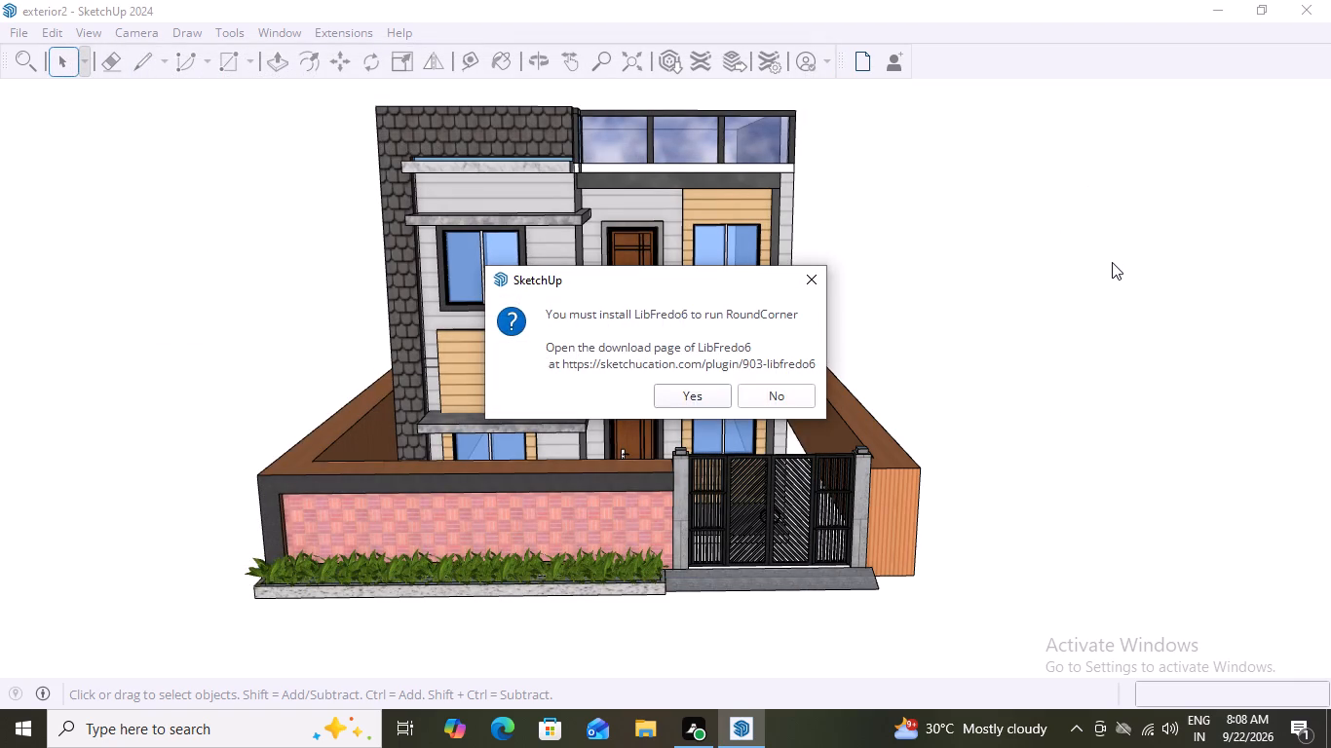
{"action": "left_click", "coordinate": [817, 281]}
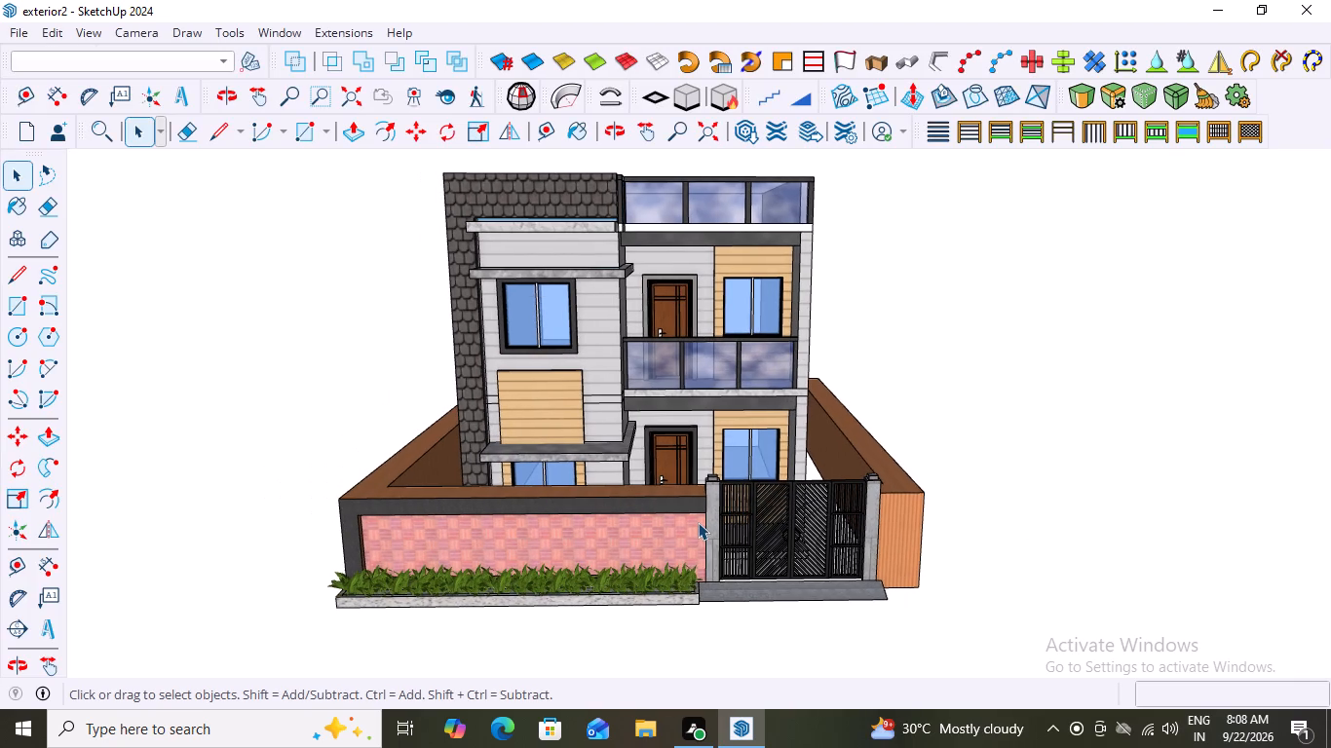
Draw a freehand rectangle on the empty ground beyond the compound wall's gate-side corner.
{"action": "scroll", "coordinate": [897, 482], "scroll_direction": "down", "scroll_amount": 5}
{"action": "scroll", "coordinate": [1186, 457], "scroll_direction": "up", "scroll_amount": 7}
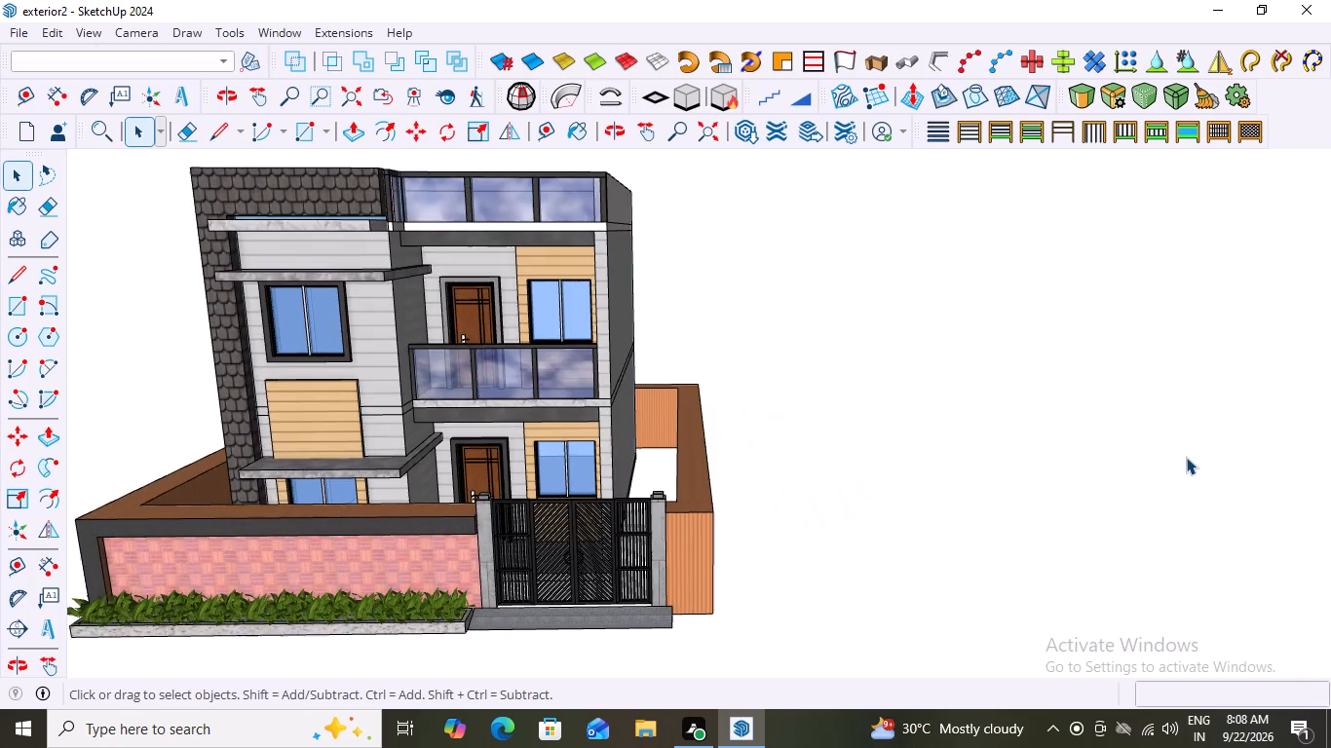
{"action": "scroll", "coordinate": [991, 489], "scroll_direction": "up", "scroll_amount": 1}
{"action": "scroll", "coordinate": [913, 490], "scroll_direction": "down", "scroll_amount": 7}
{"action": "scroll", "coordinate": [1283, 443], "scroll_direction": "up", "scroll_amount": 3}
{"action": "scroll", "coordinate": [1096, 459], "scroll_direction": "up", "scroll_amount": 2}
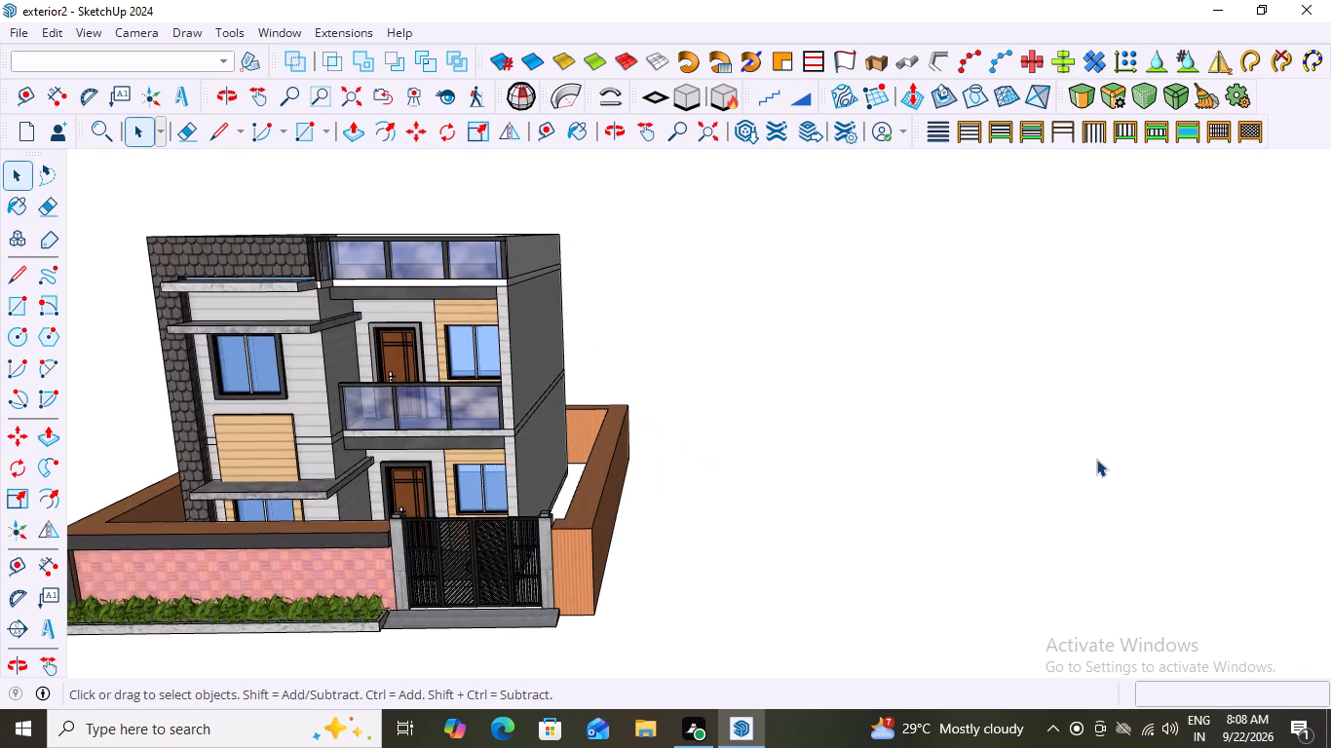
{"action": "scroll", "coordinate": [959, 469], "scroll_direction": "up", "scroll_amount": 2}
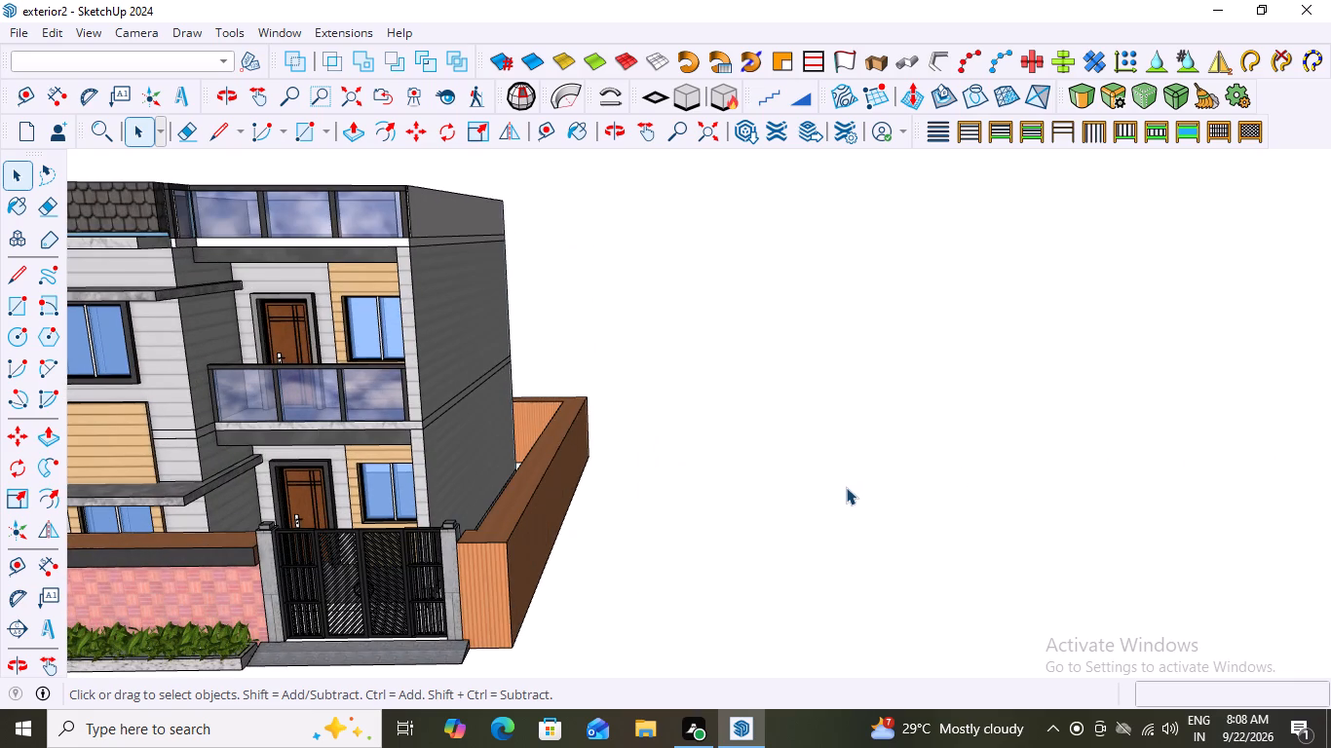
{"action": "middle_click_drag", "start_coordinate": [870, 500], "coordinate": [898, 515]}
{"action": "scroll", "coordinate": [884, 516], "scroll_direction": "up", "scroll_amount": 1}
{"action": "middle_click_drag", "start_coordinate": [869, 517], "coordinate": [825, 515]}
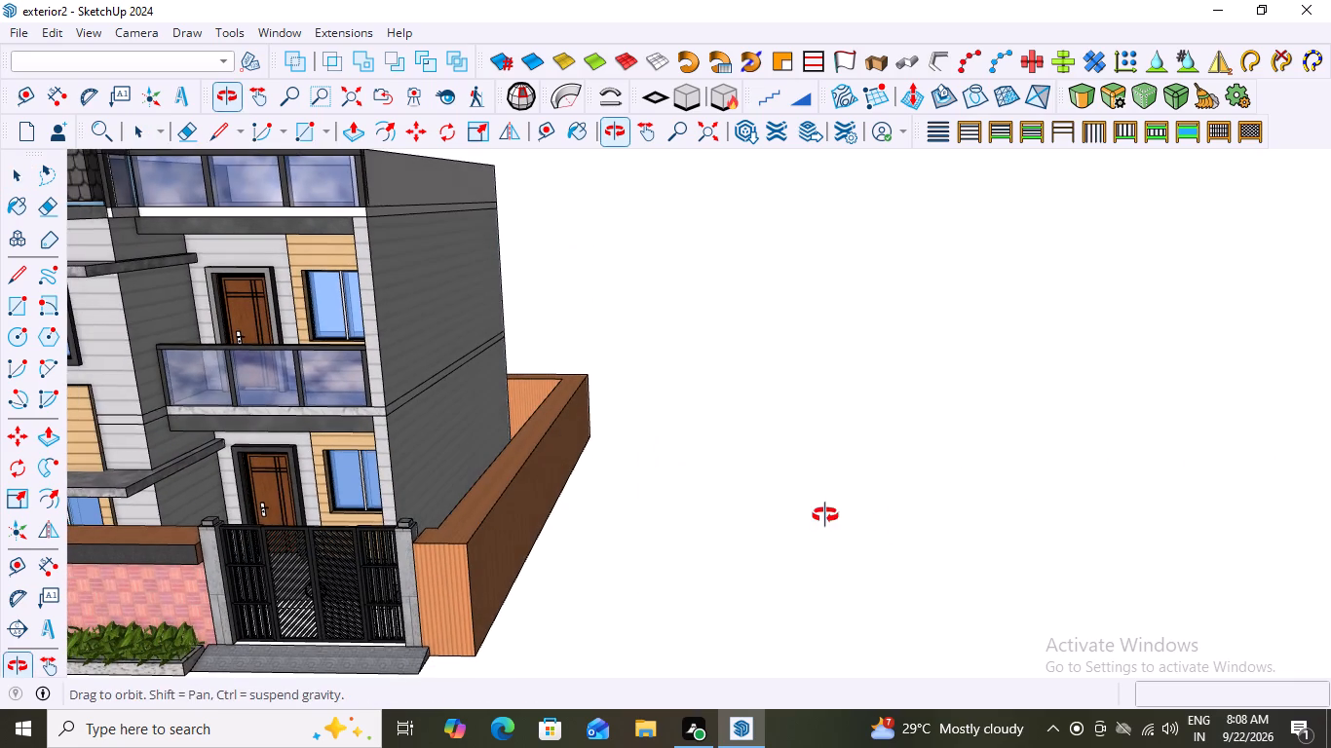
{"action": "middle_click_drag", "start_coordinate": [825, 515], "coordinate": [826, 515]}
{"action": "scroll", "coordinate": [1008, 519], "scroll_direction": "up", "scroll_amount": 1}
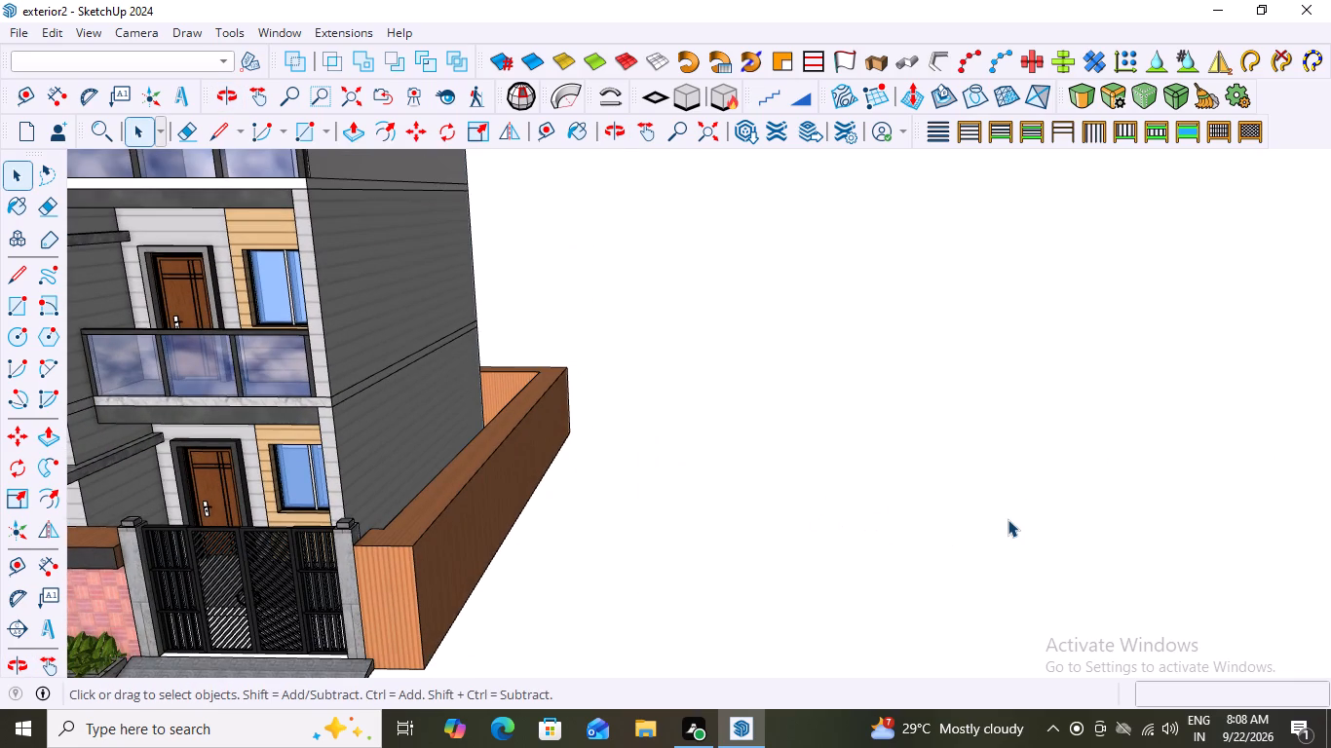
{"action": "key", "text": "r"}
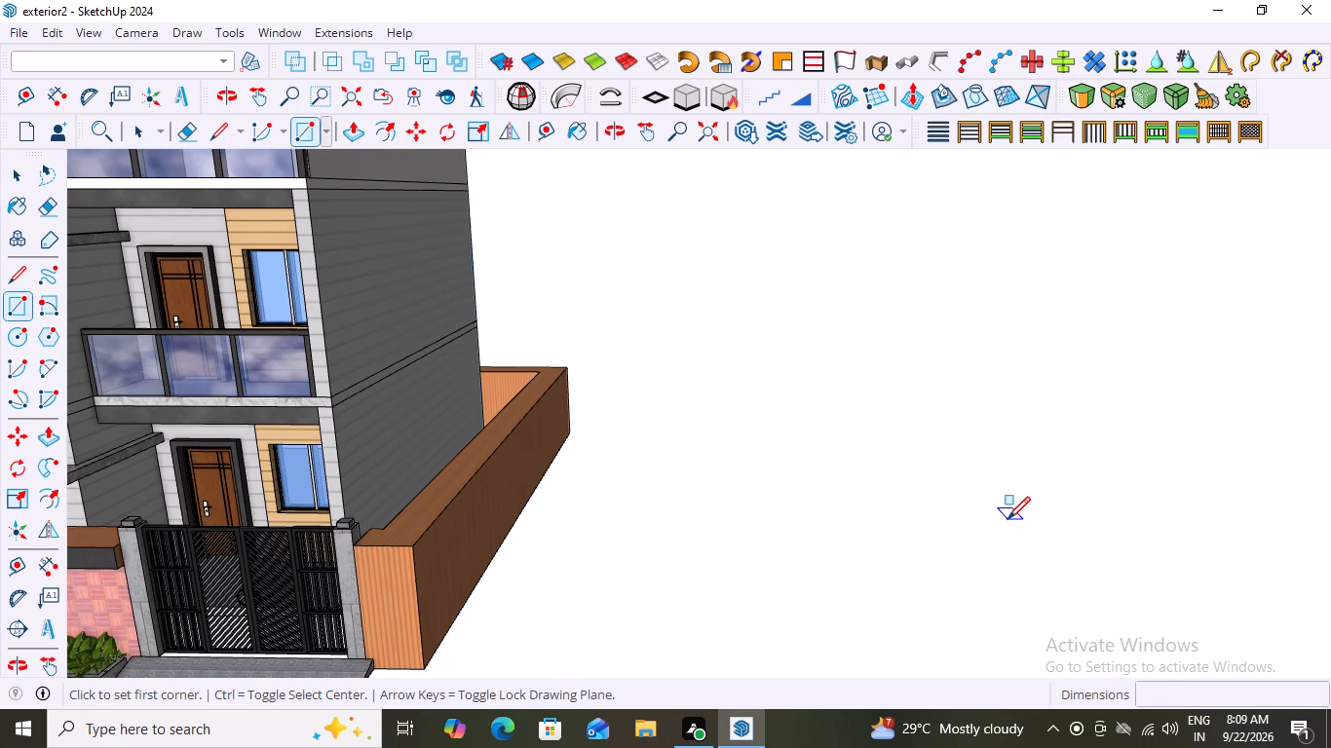
{"action": "left_click", "coordinate": [769, 440]}
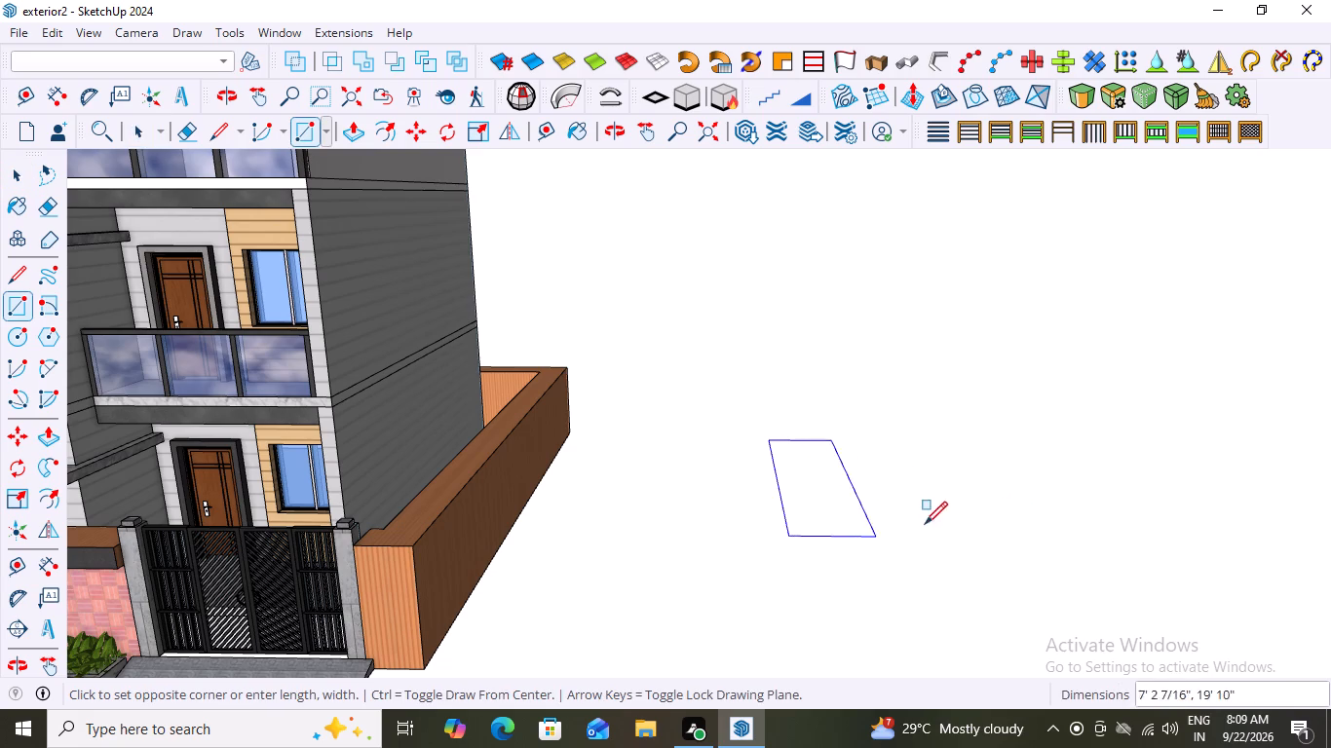
{"action": "left_click", "coordinate": [1008, 542]}
{"action": "key", "text": "space"}
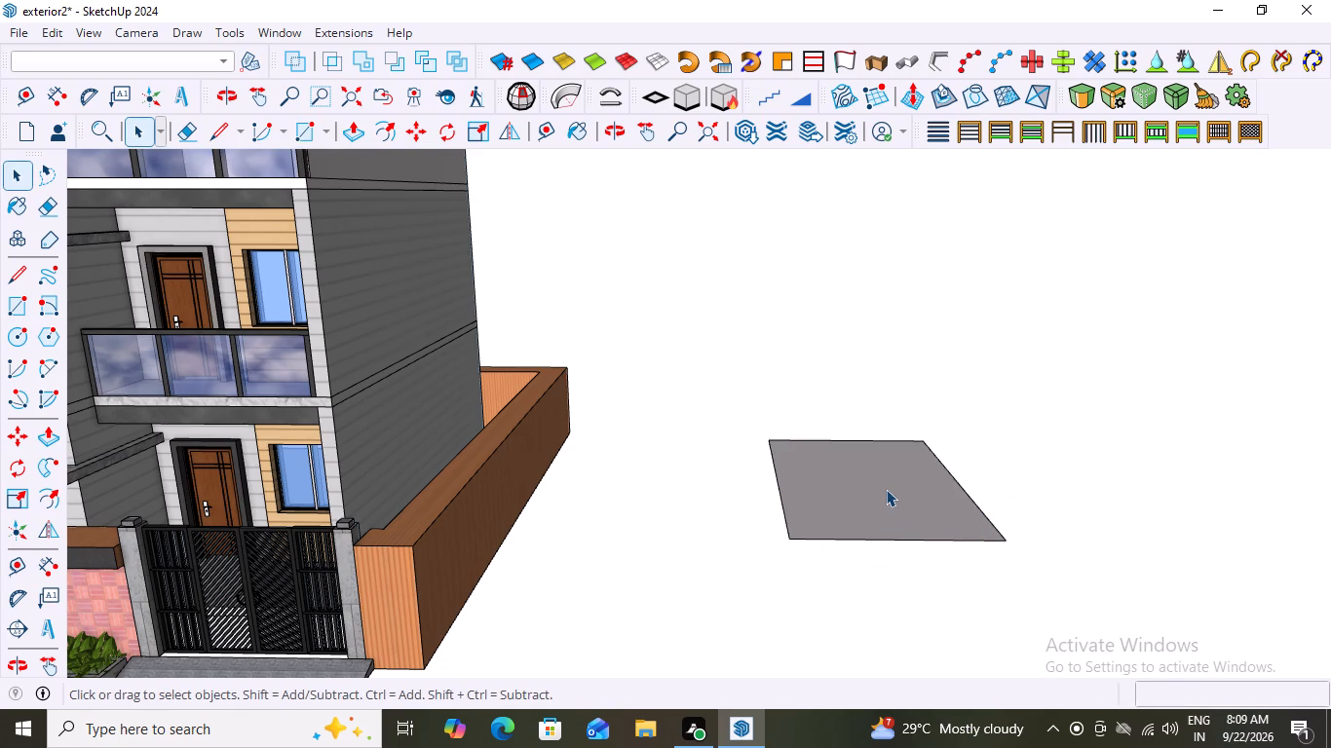
Push/Pull the ground rectangle up about 3' 9" into a box.
{"action": "left_click", "coordinate": [891, 495]}
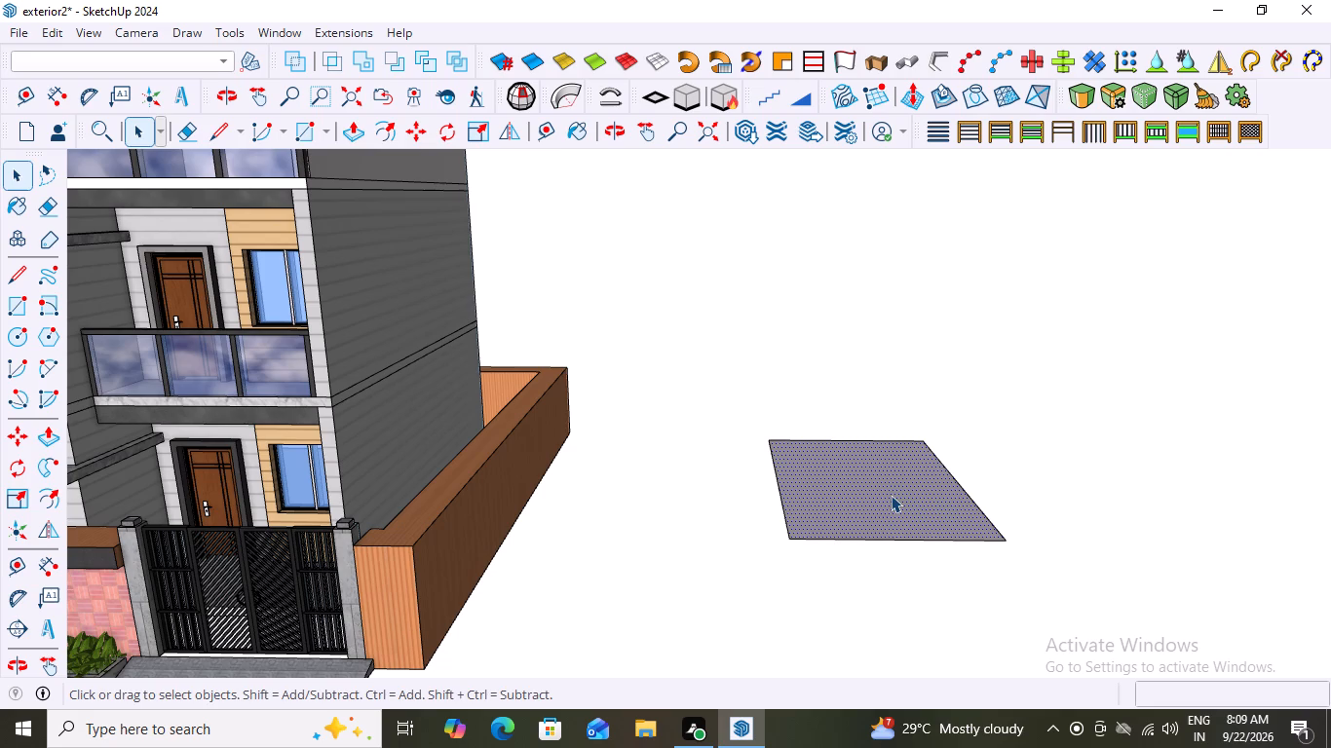
{"action": "key", "text": "p"}
{"action": "left_click", "coordinate": [891, 495]}
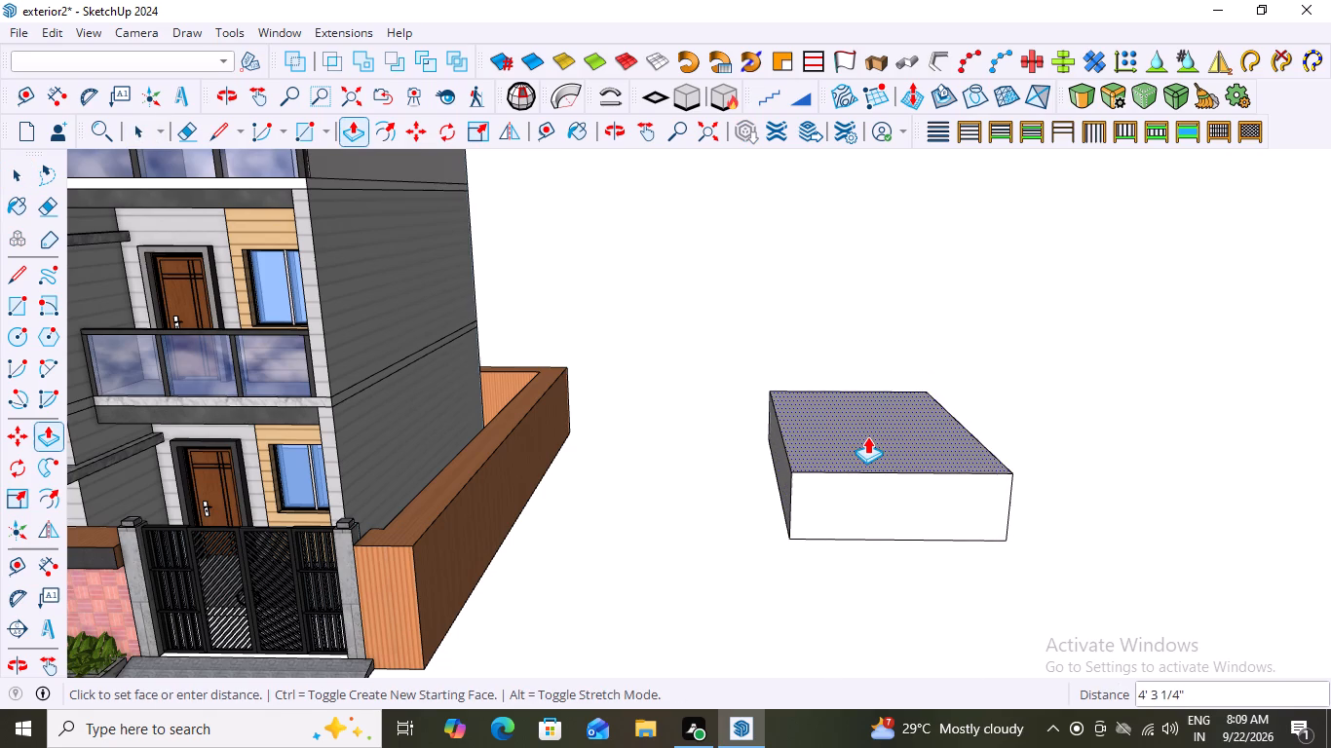
{"action": "left_click", "coordinate": [860, 441]}
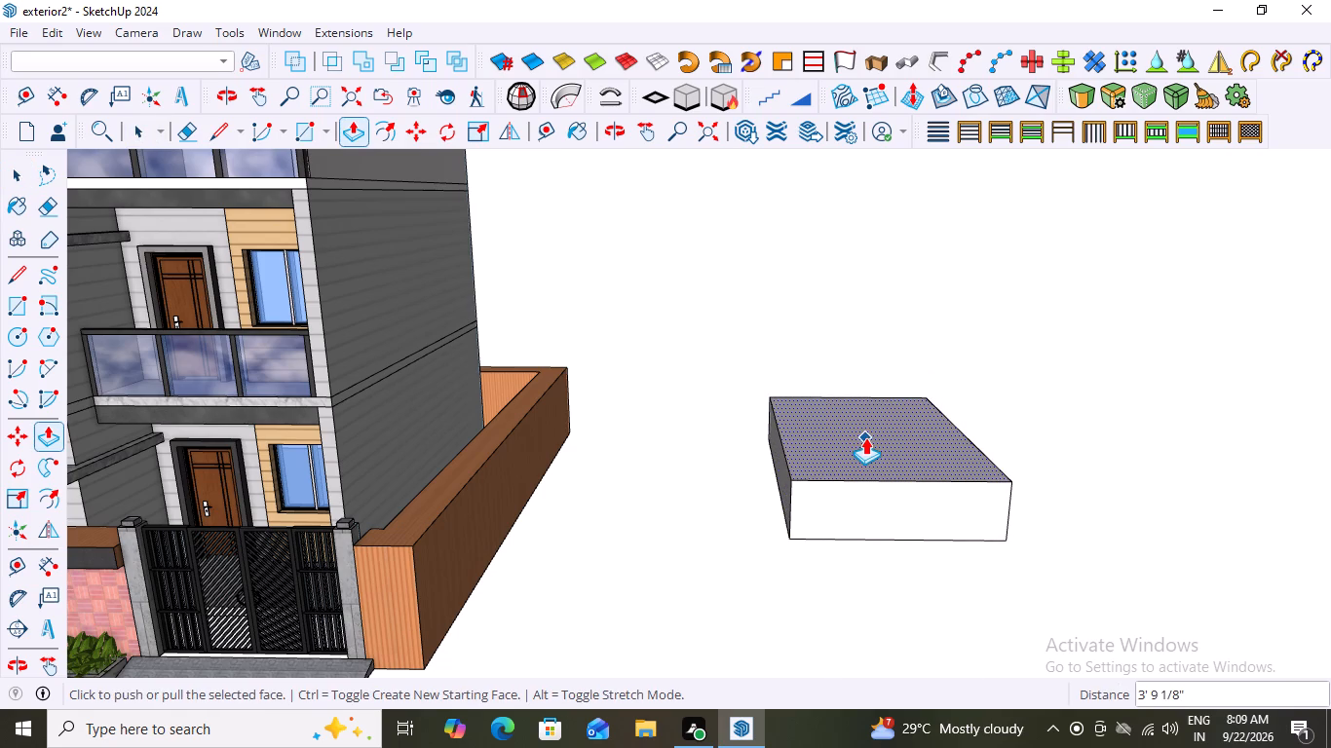
{"action": "key", "text": "space"}
Select the entire box and make it a group.
{"action": "triple_click", "coordinate": [870, 458]}
{"action": "left_click", "coordinate": [870, 458]}
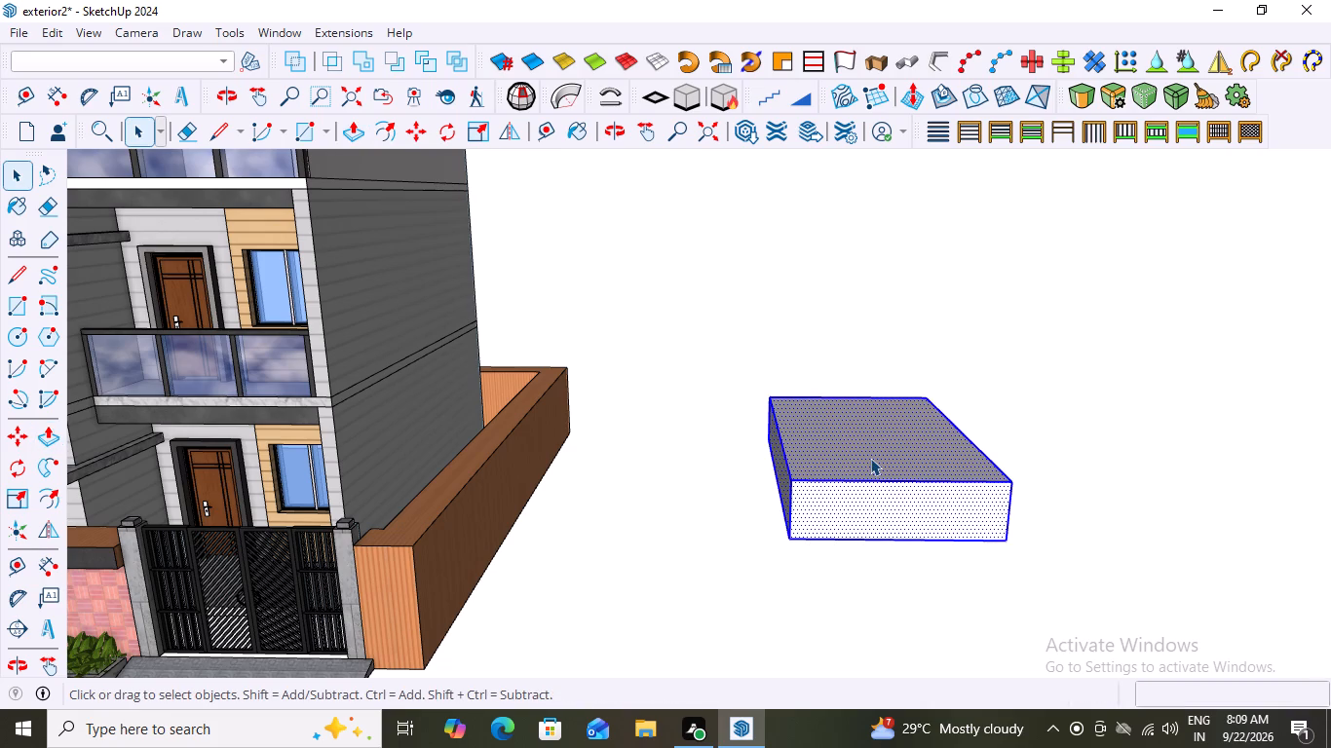
{"action": "right_click", "coordinate": [870, 458]}
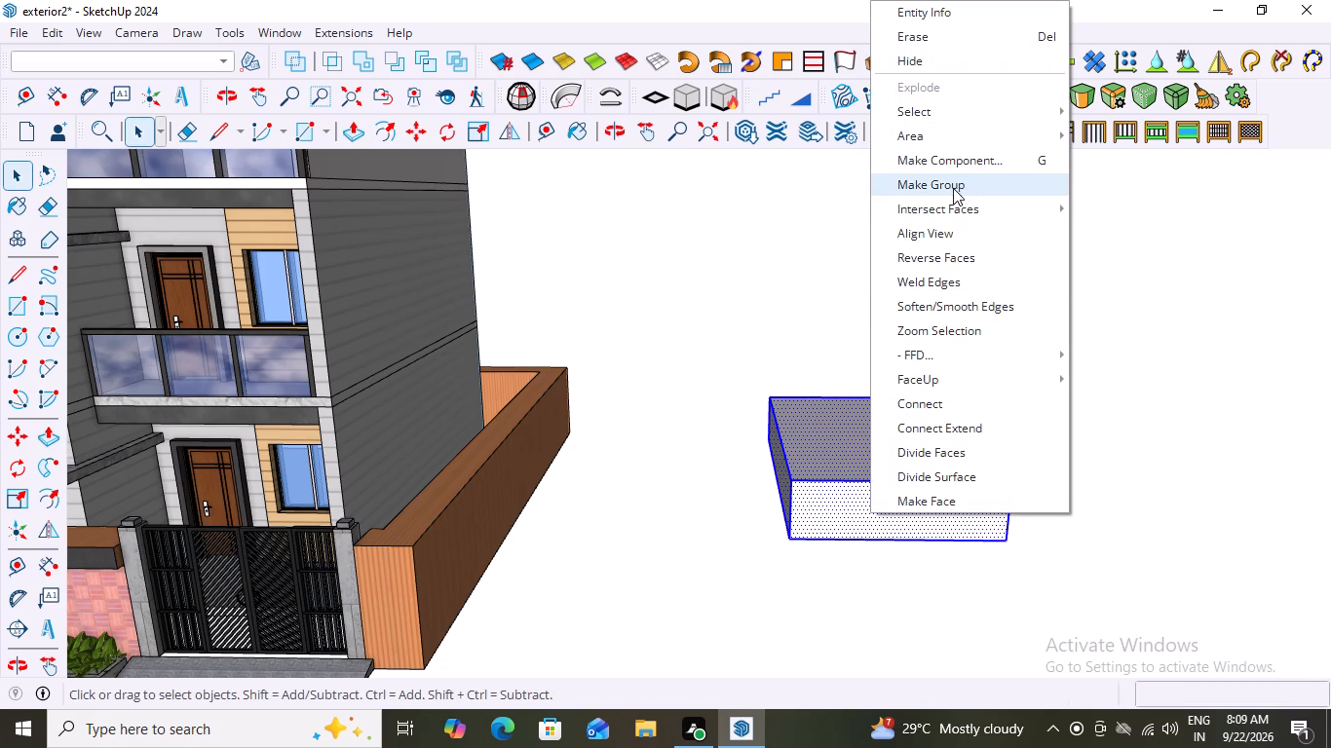
{"action": "left_click", "coordinate": [947, 186]}
Inside the box group, round two diagonally opposite vertical edges with a bevel of about 13' offset and 6 segments.
{"action": "middle_click_drag", "start_coordinate": [1055, 440], "coordinate": [913, 457]}
{"action": "scroll", "coordinate": [963, 596], "scroll_direction": "up", "scroll_amount": 2}
{"action": "left_click", "coordinate": [962, 484]}
{"action": "scroll", "coordinate": [1137, 569], "scroll_direction": "down", "scroll_amount": 4}
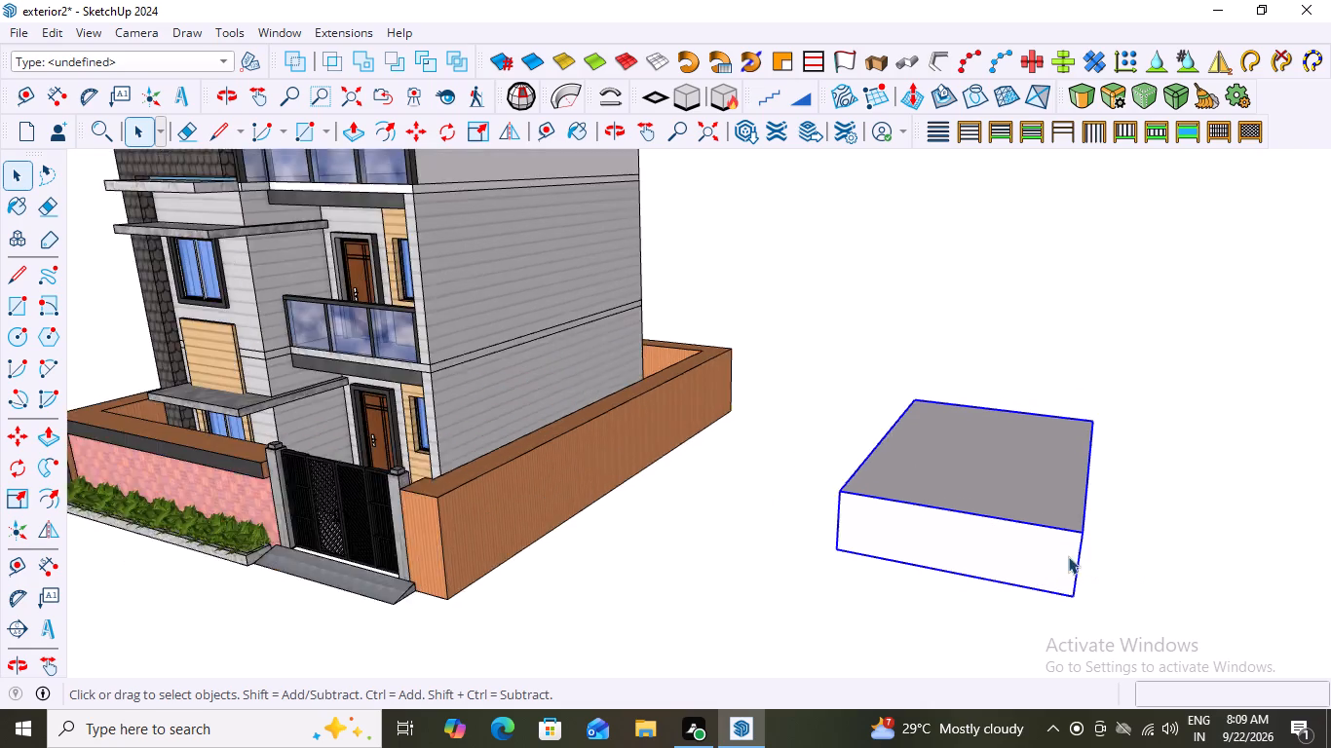
{"action": "scroll", "coordinate": [1068, 556], "scroll_direction": "down", "scroll_amount": 2}
{"action": "middle_click_drag", "start_coordinate": [1128, 596], "coordinate": [1101, 564]}
{"action": "scroll", "coordinate": [1102, 563], "scroll_direction": "up", "scroll_amount": 2}
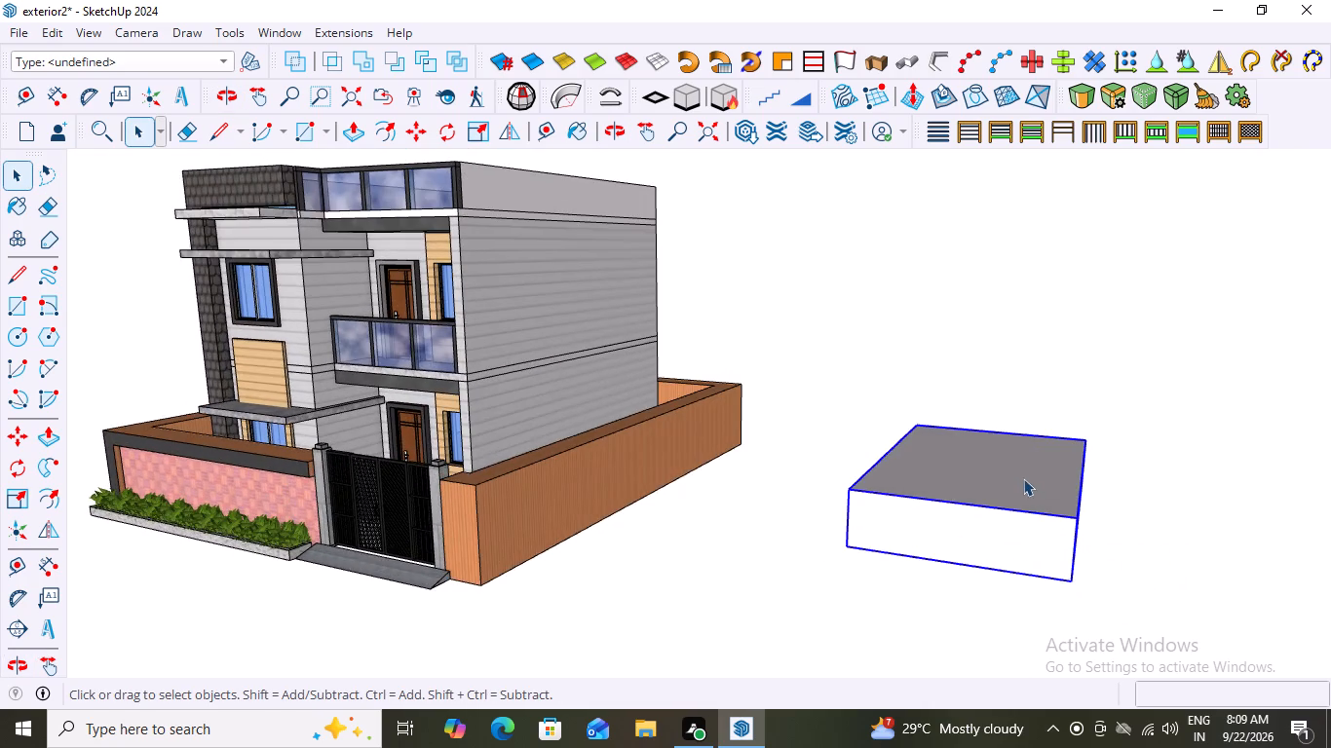
{"action": "double_click", "coordinate": [1023, 478]}
{"action": "scroll", "coordinate": [1105, 544], "scroll_direction": "up", "scroll_amount": 3}
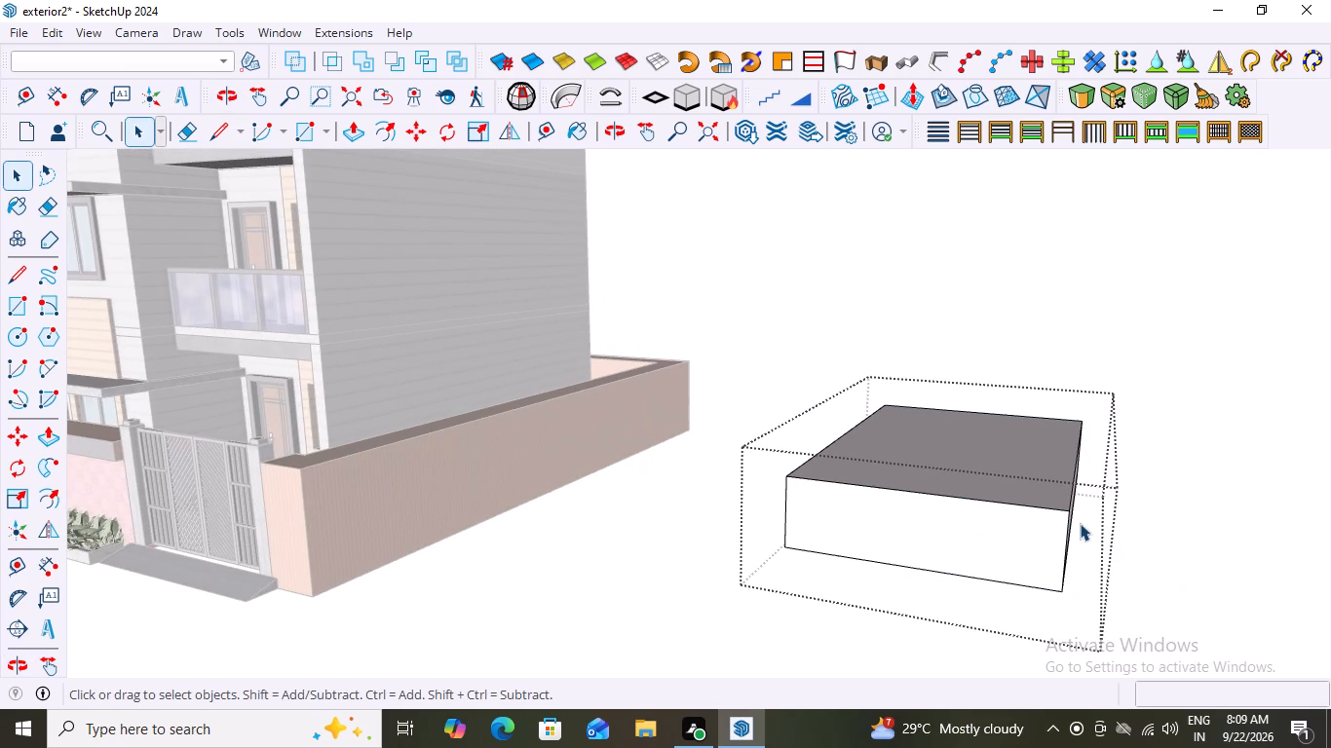
{"action": "left_click", "coordinate": [1069, 522]}
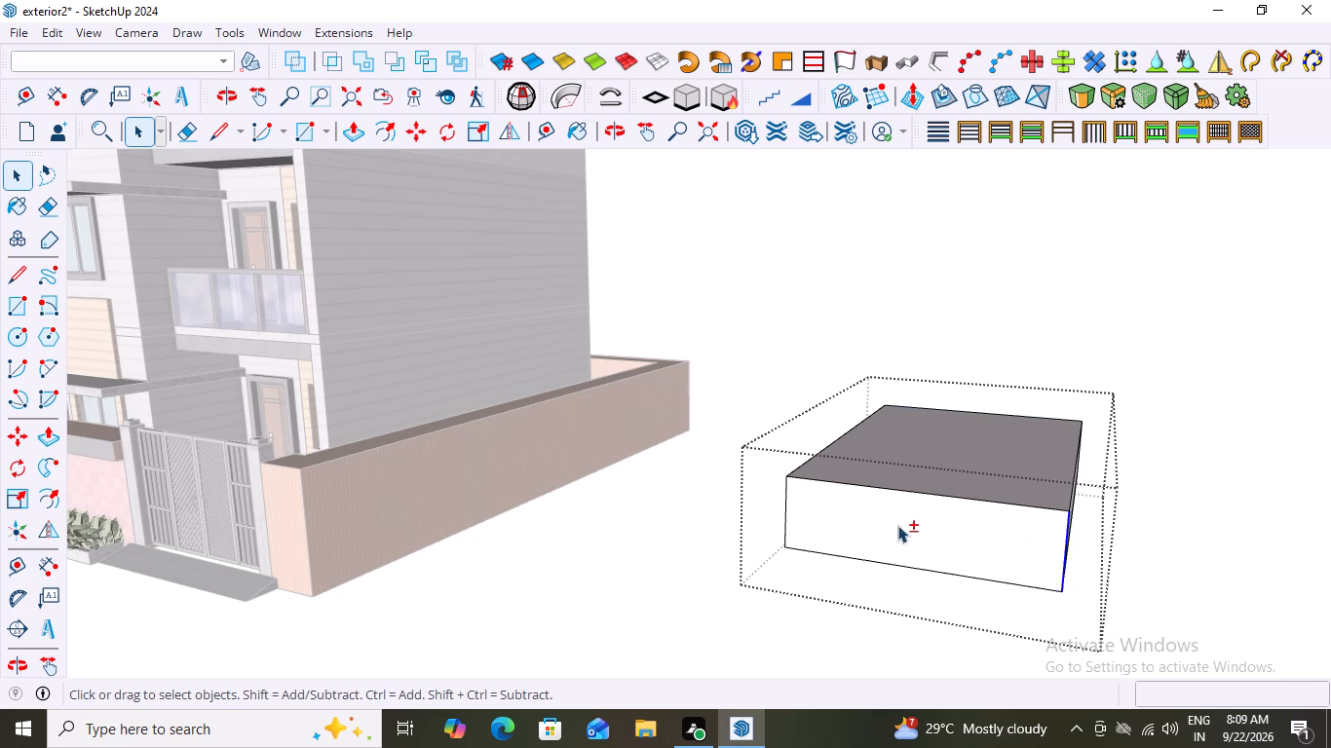
{"action": "middle_click_drag", "start_coordinate": [897, 525], "coordinate": [1031, 617], "text": "shift"}
{"action": "scroll", "coordinate": [893, 470], "scroll_direction": "down", "scroll_amount": 4}
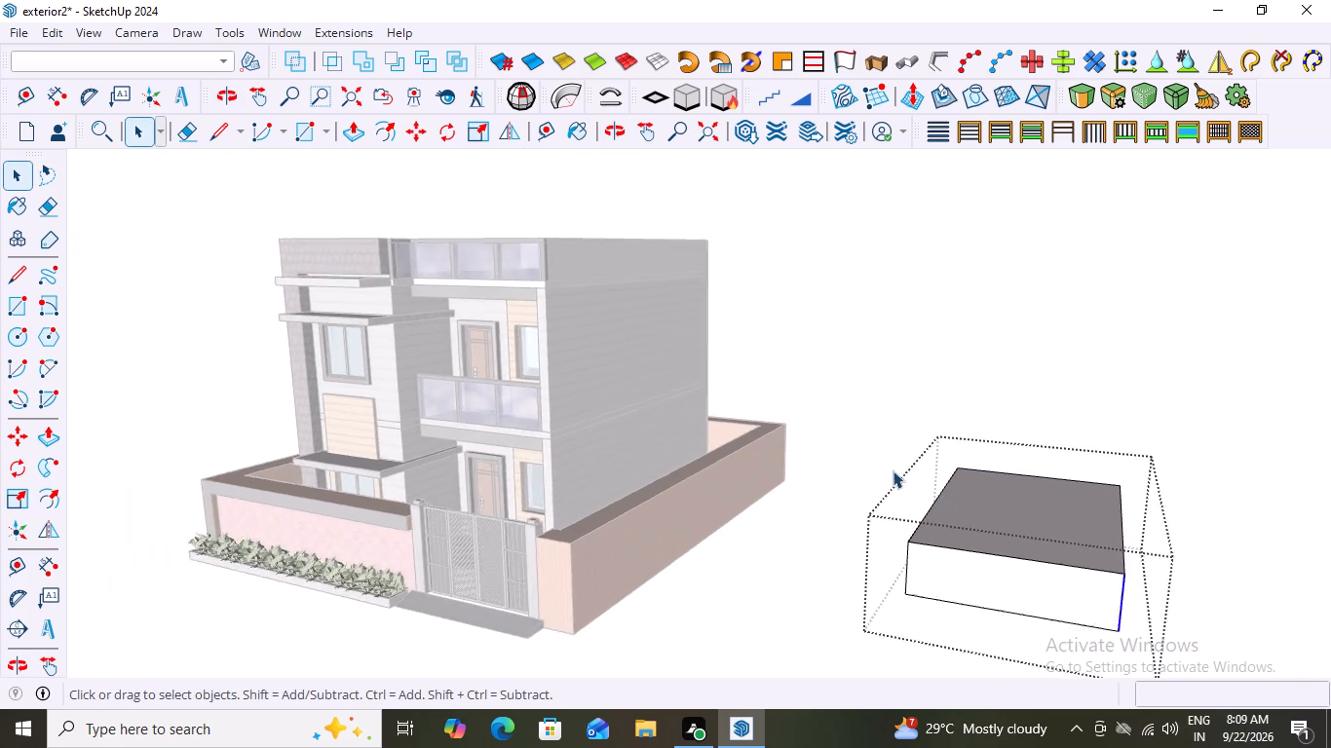
{"action": "scroll", "coordinate": [893, 470], "scroll_direction": "down", "scroll_amount": 7}
{"action": "middle_click_drag", "start_coordinate": [1039, 605], "coordinate": [1188, 566]}
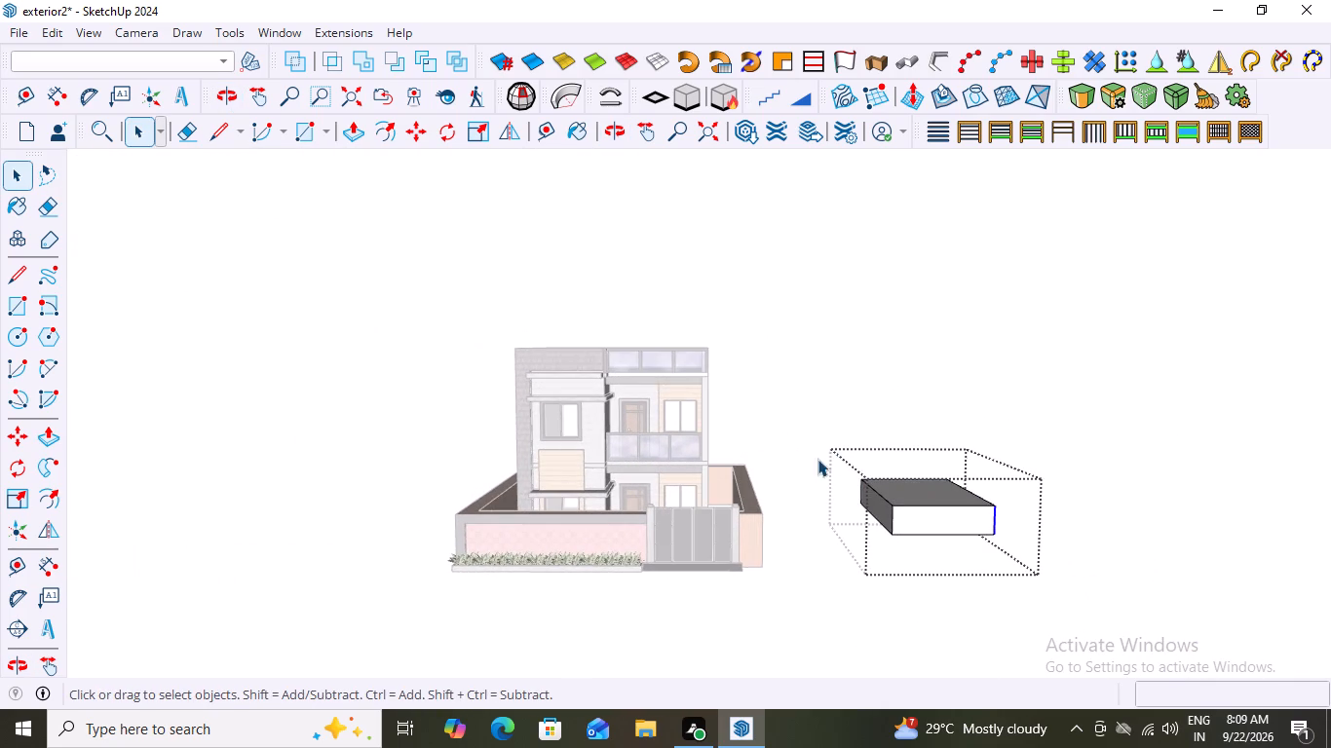
{"action": "middle_click_drag", "start_coordinate": [844, 470], "coordinate": [893, 601]}
{"action": "scroll", "coordinate": [794, 334], "scroll_direction": "up", "scroll_amount": 8}
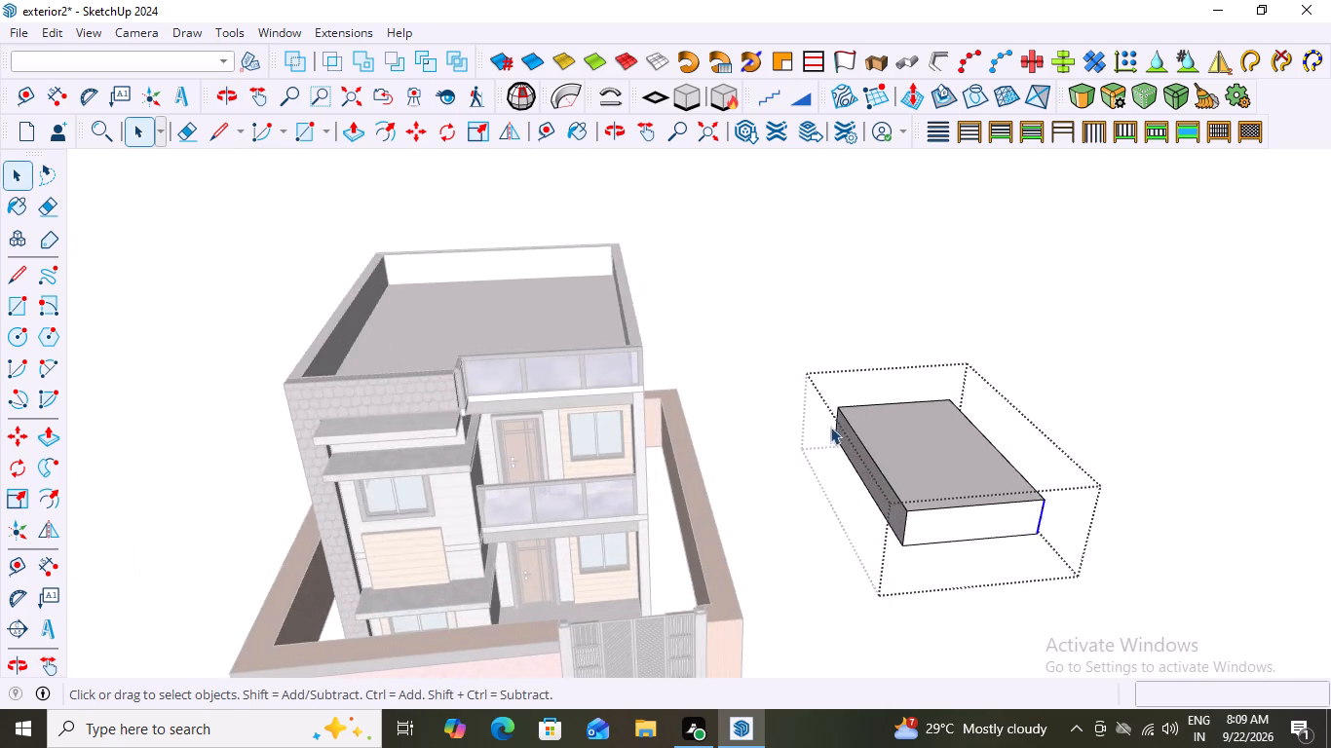
{"action": "scroll", "coordinate": [830, 427], "scroll_direction": "up", "scroll_amount": 20}
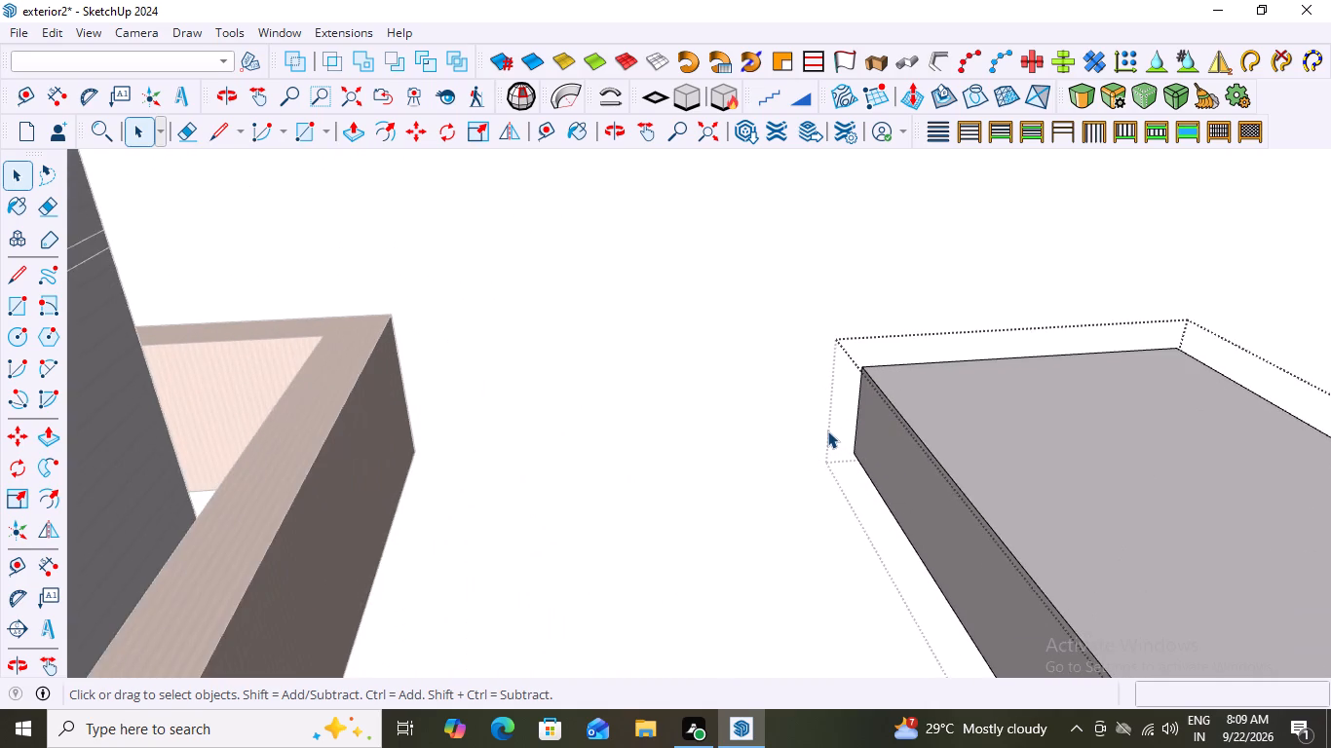
{"action": "scroll", "coordinate": [827, 430], "scroll_direction": "up", "scroll_amount": 6}
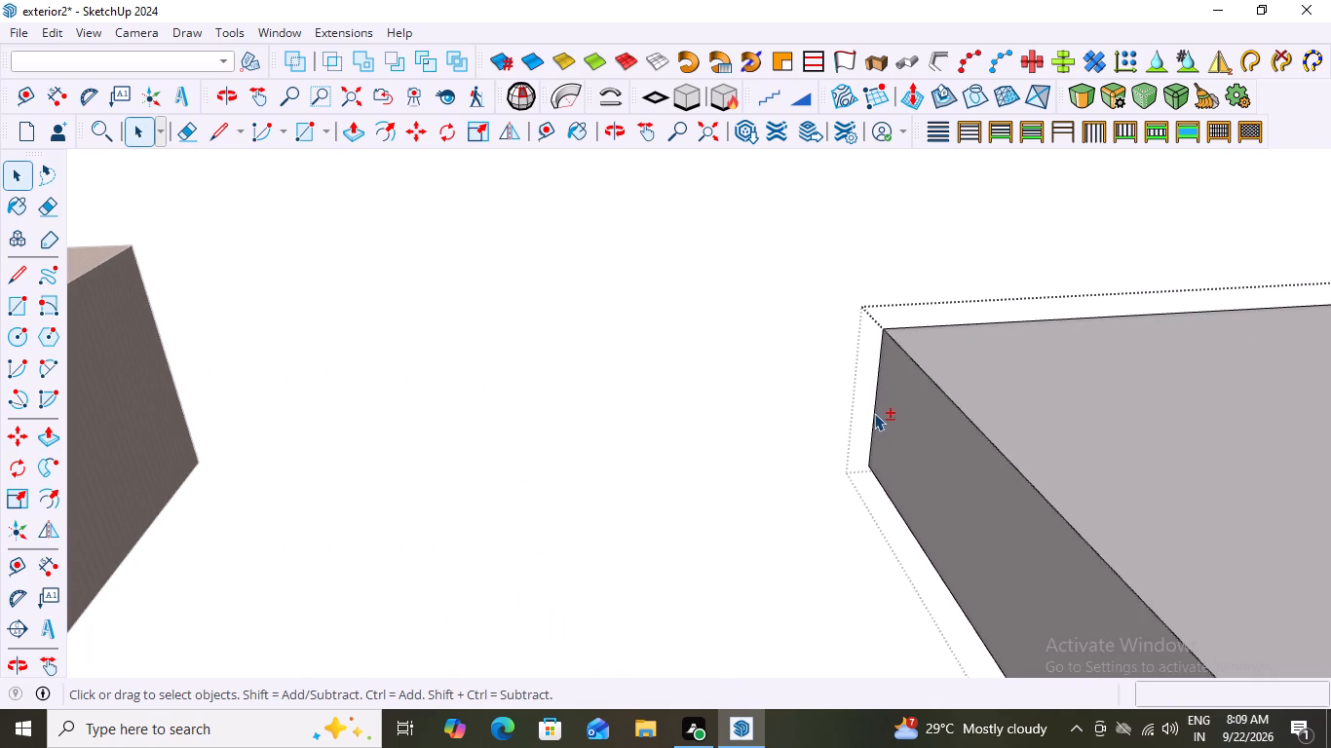
{"action": "left_click", "coordinate": [874, 411], "text": "shift"}
{"action": "scroll", "coordinate": [755, 398], "scroll_direction": "down", "scroll_amount": 7}
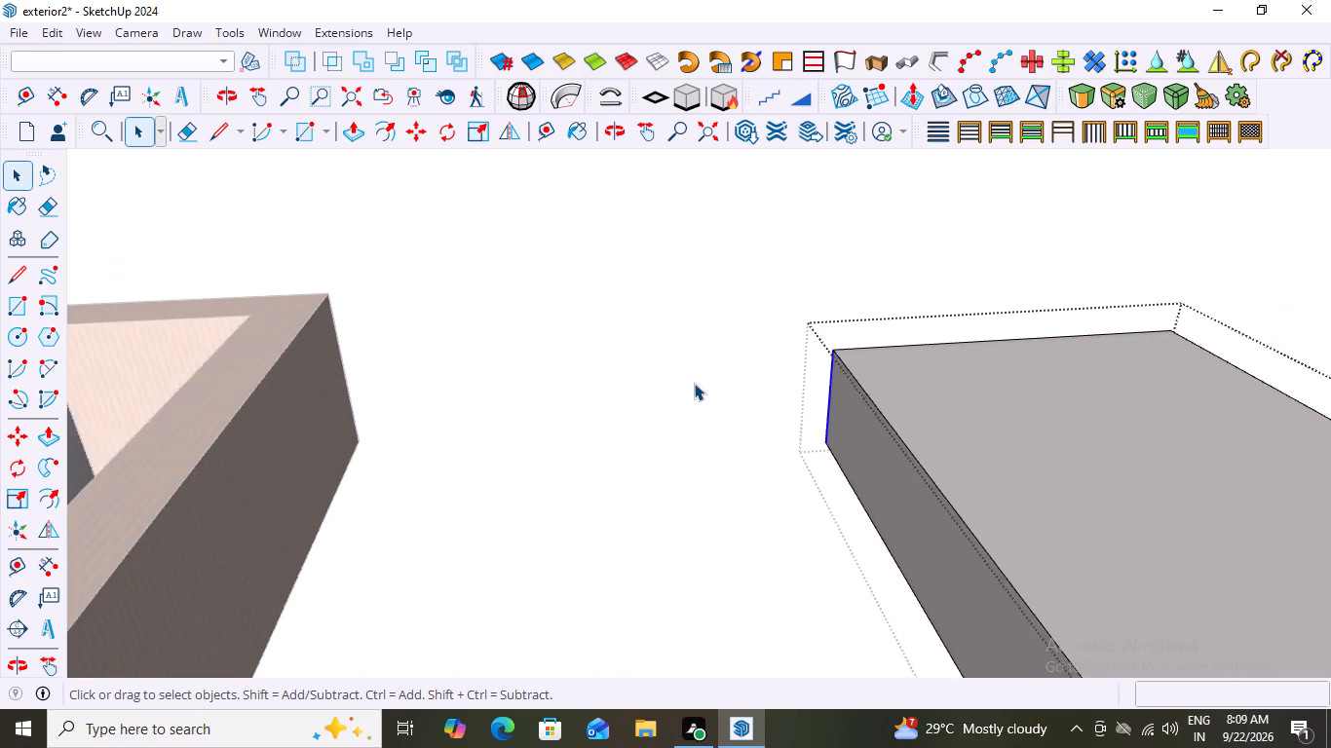
{"action": "scroll", "coordinate": [694, 383], "scroll_direction": "down", "scroll_amount": 19}
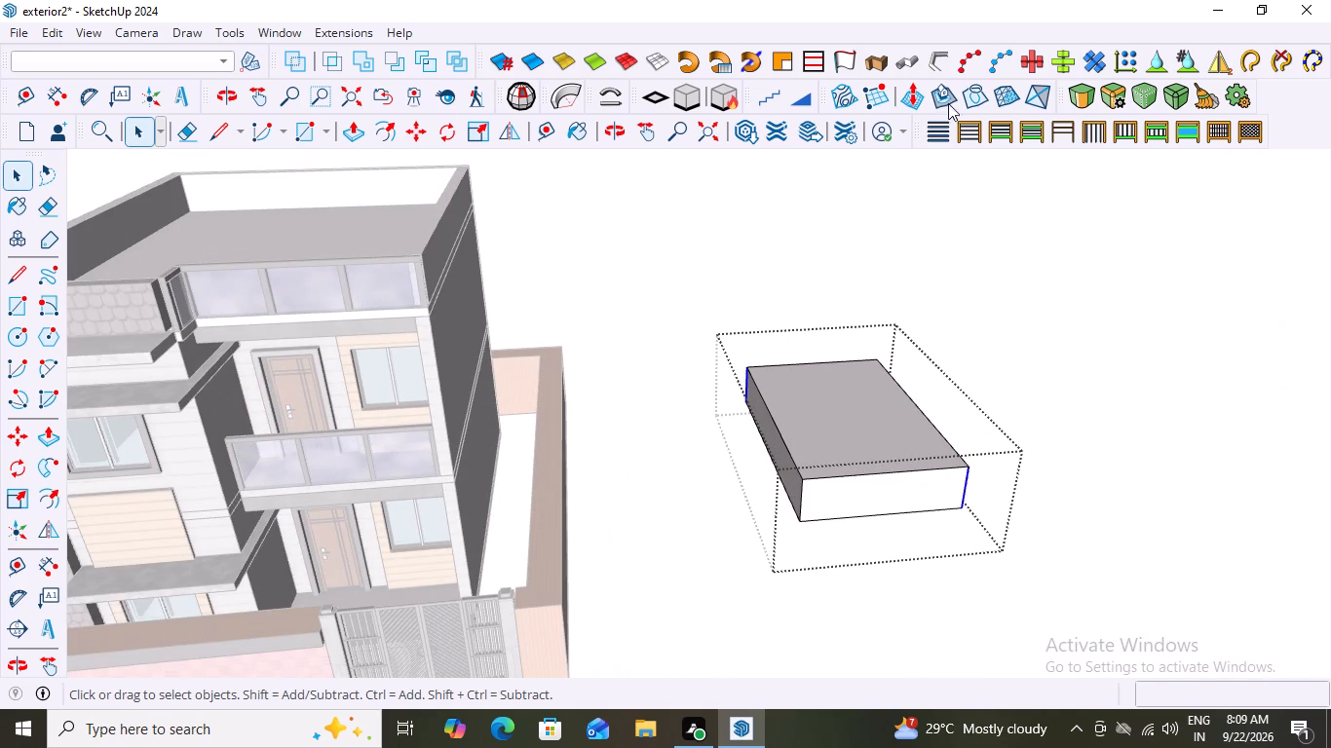
{"action": "left_click", "coordinate": [1076, 96]}
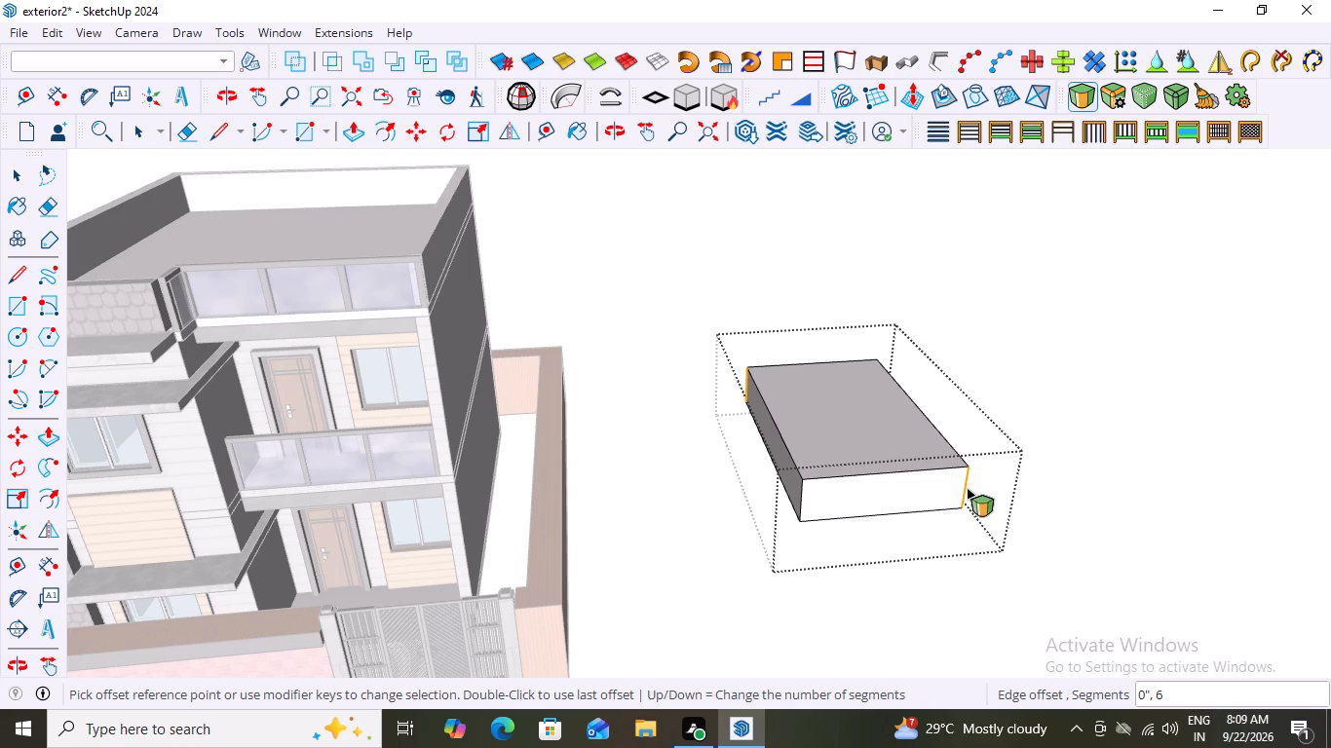
{"action": "left_click", "coordinate": [964, 481]}
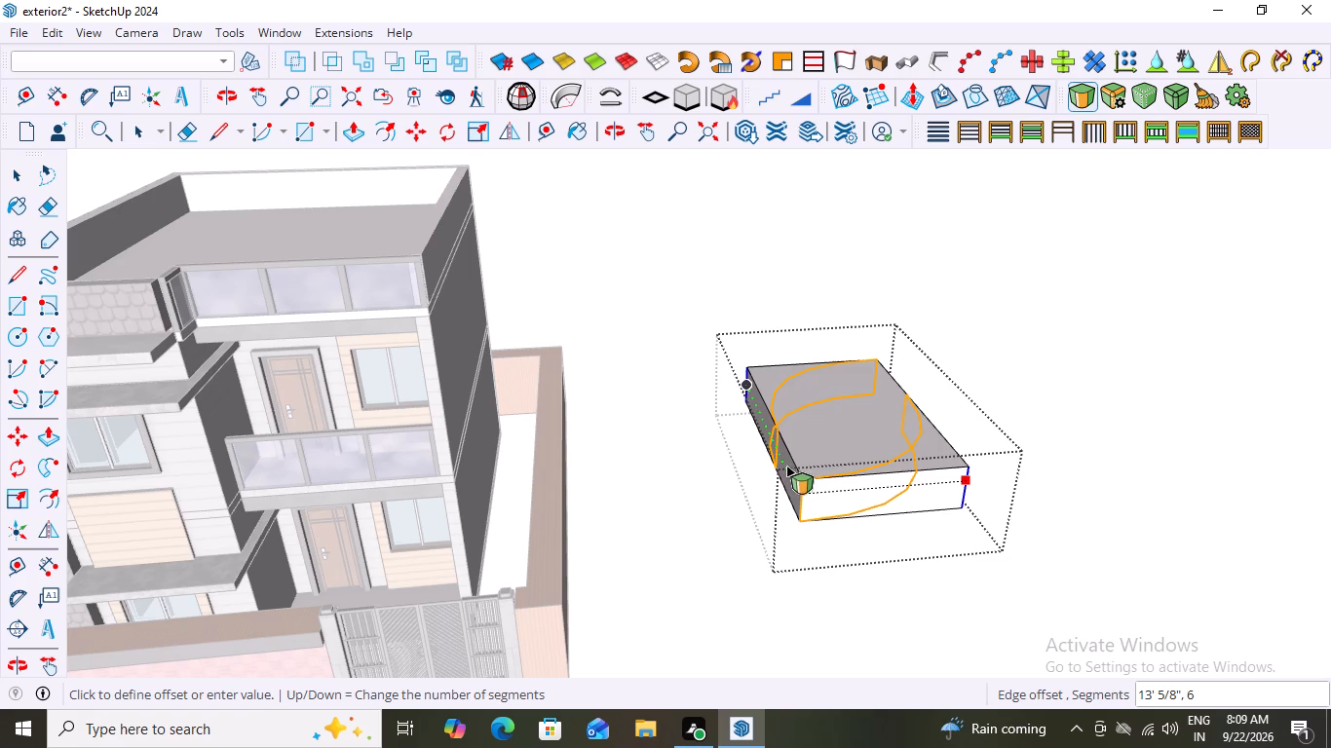
{"action": "left_click", "coordinate": [802, 529]}
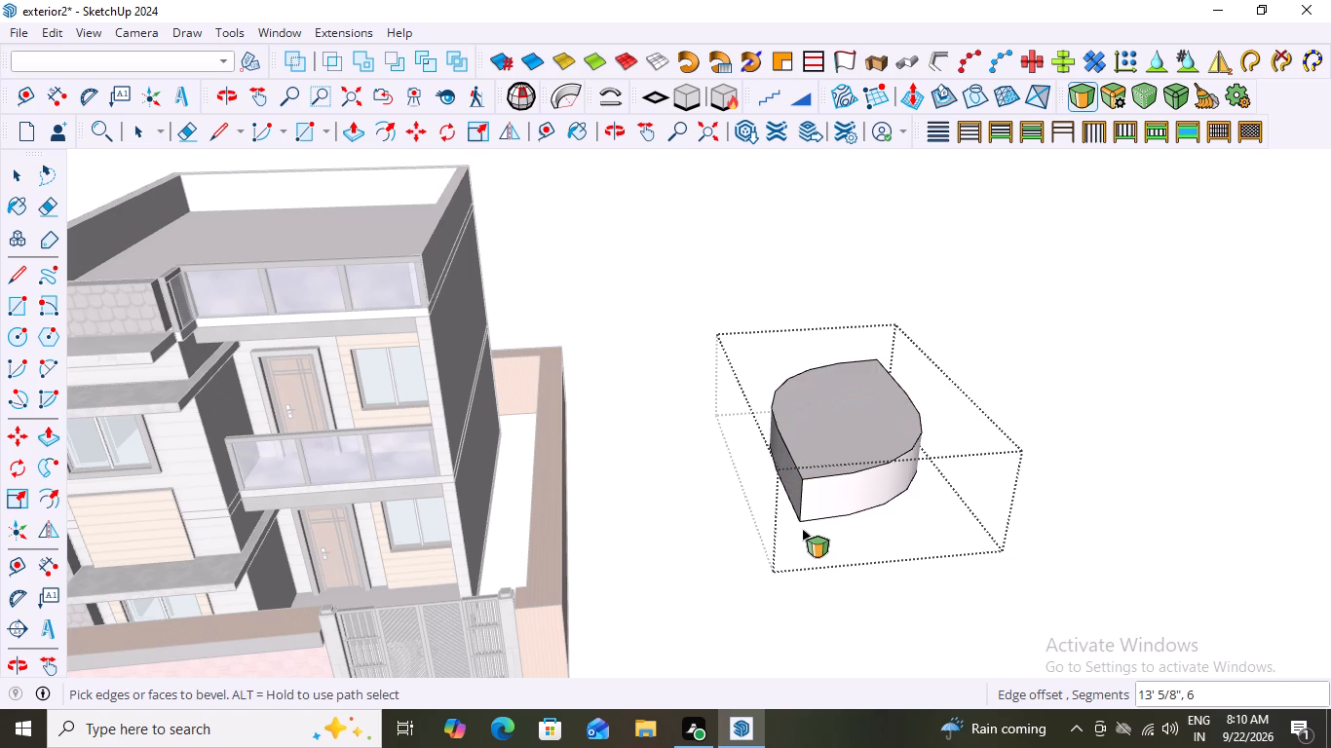
{"action": "key", "text": "space"}
{"action": "left_click", "coordinate": [955, 497]}
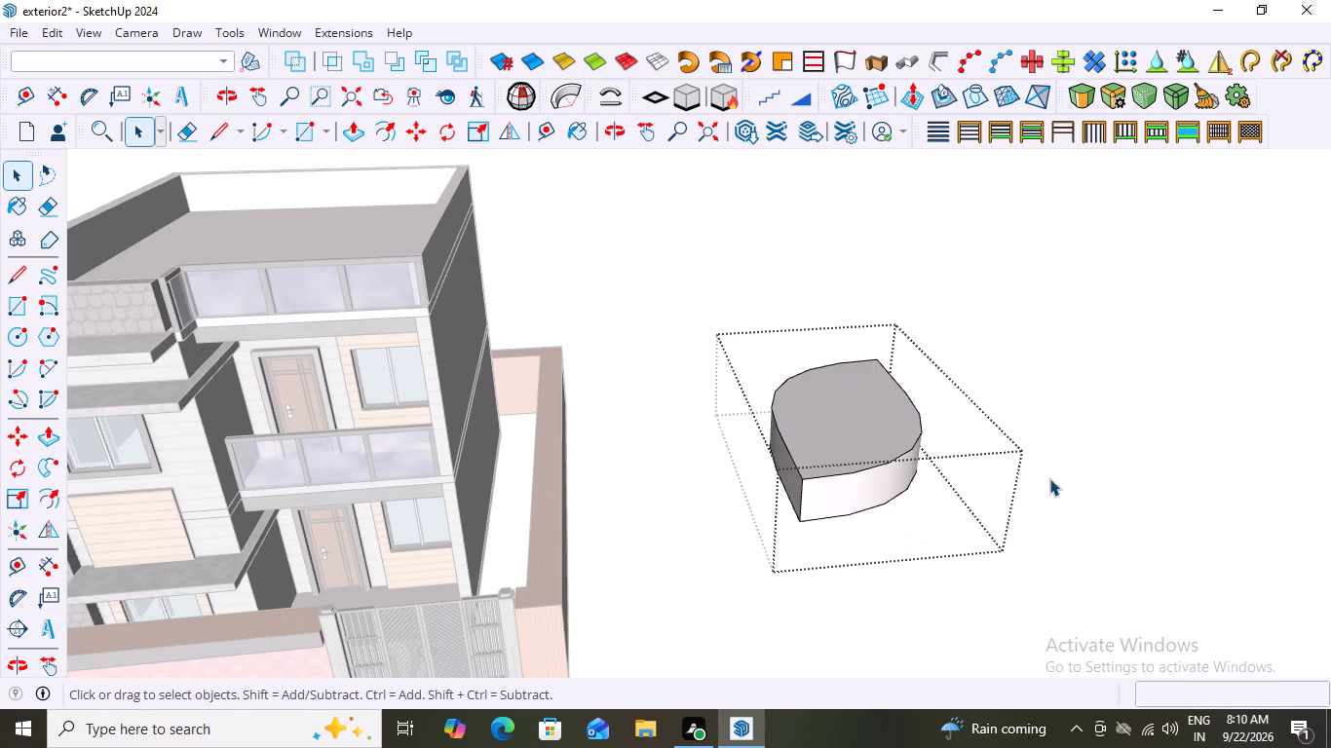
{"action": "middle_click_drag", "start_coordinate": [1092, 463], "coordinate": [850, 496]}
{"action": "left_click", "coordinate": [1132, 282]}
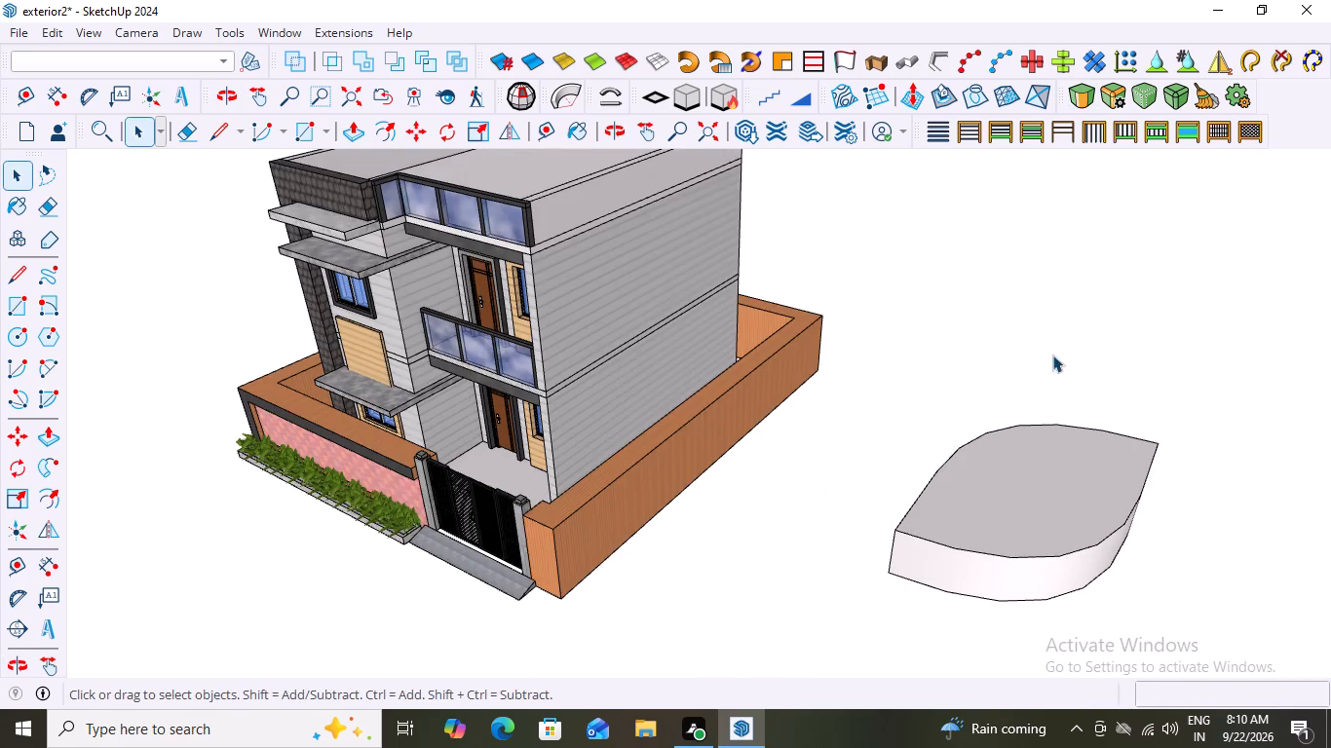
Examine the rounded block beside the house from several angles.
{"action": "scroll", "coordinate": [859, 450], "scroll_direction": "down", "scroll_amount": 5}
{"action": "middle_click_drag", "start_coordinate": [948, 589], "coordinate": [1139, 586]}
{"action": "scroll", "coordinate": [1139, 586], "scroll_direction": "up", "scroll_amount": 1}
{"action": "scroll", "coordinate": [1029, 496], "scroll_direction": "up", "scroll_amount": 2}
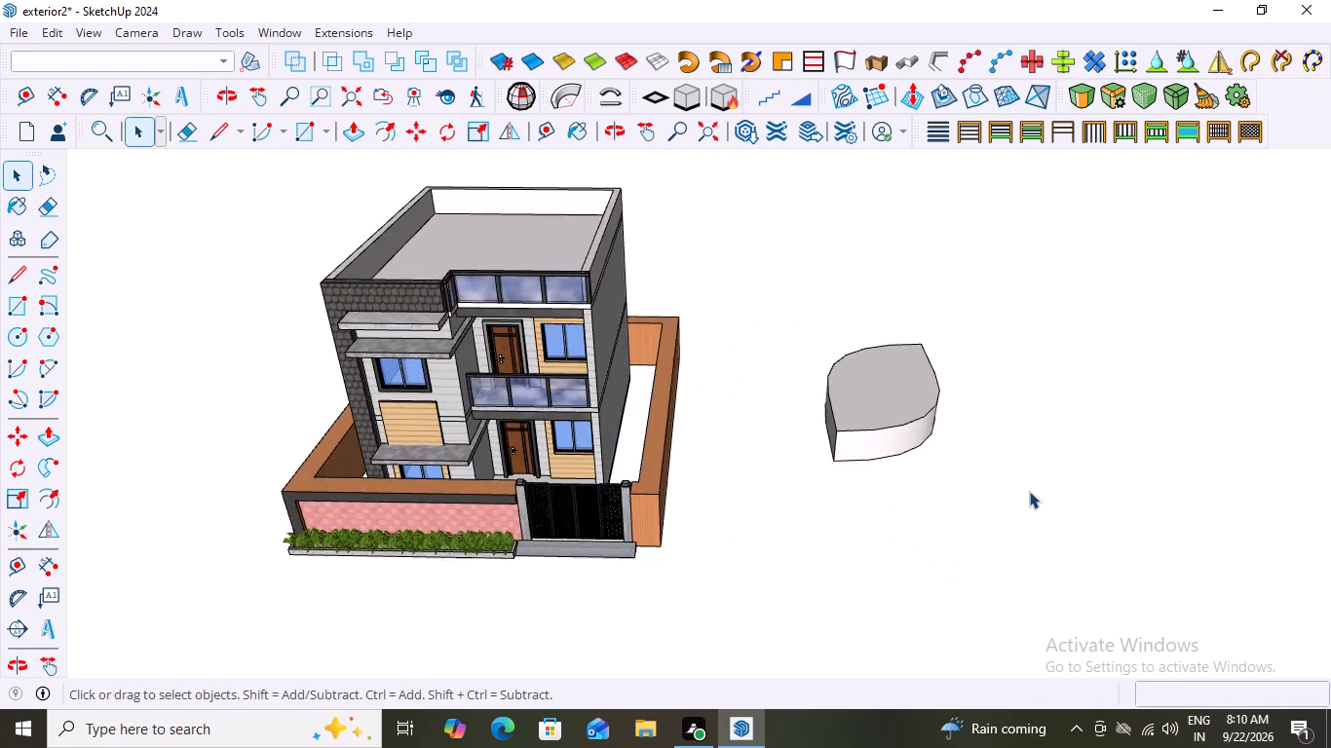
{"action": "scroll", "coordinate": [993, 455], "scroll_direction": "up", "scroll_amount": 3}
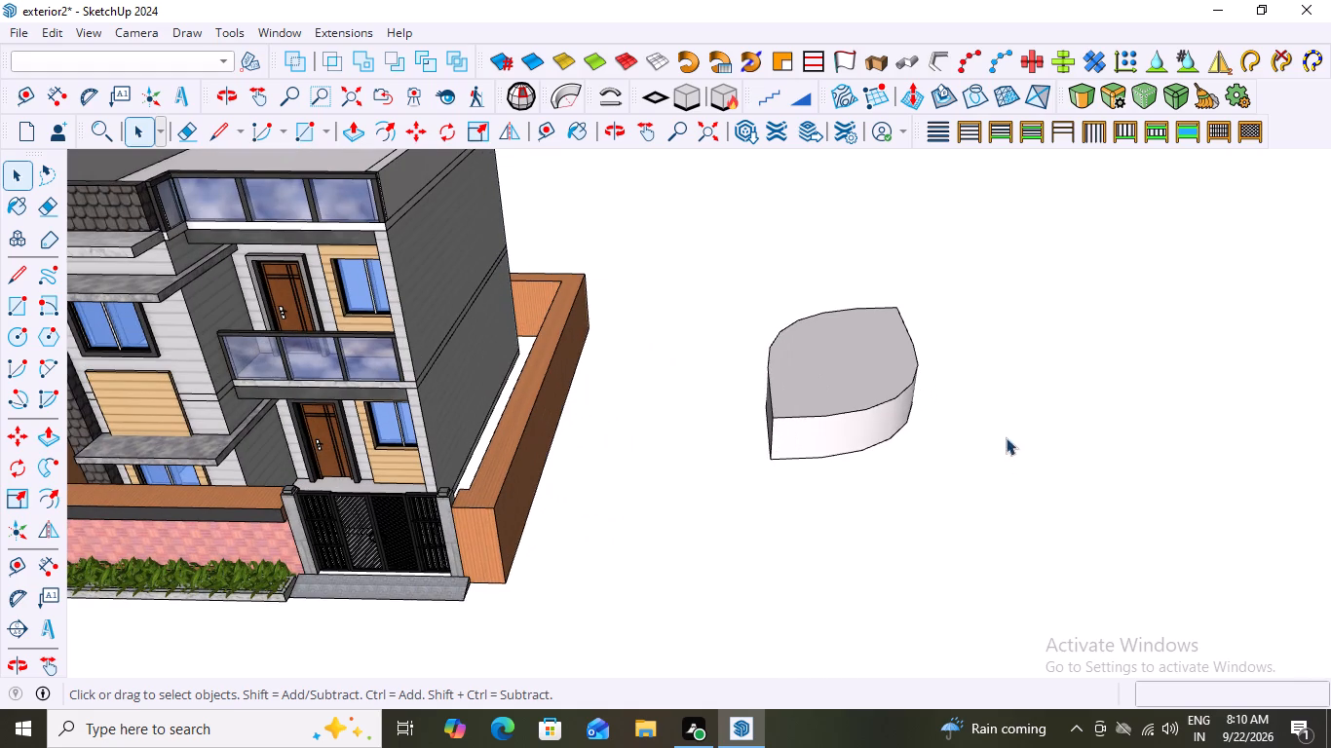
{"action": "scroll", "coordinate": [660, 398], "scroll_direction": "down", "scroll_amount": 3}
{"action": "middle_click_drag", "start_coordinate": [957, 415], "coordinate": [767, 403]}
{"action": "scroll", "coordinate": [971, 489], "scroll_direction": "up", "scroll_amount": 6}
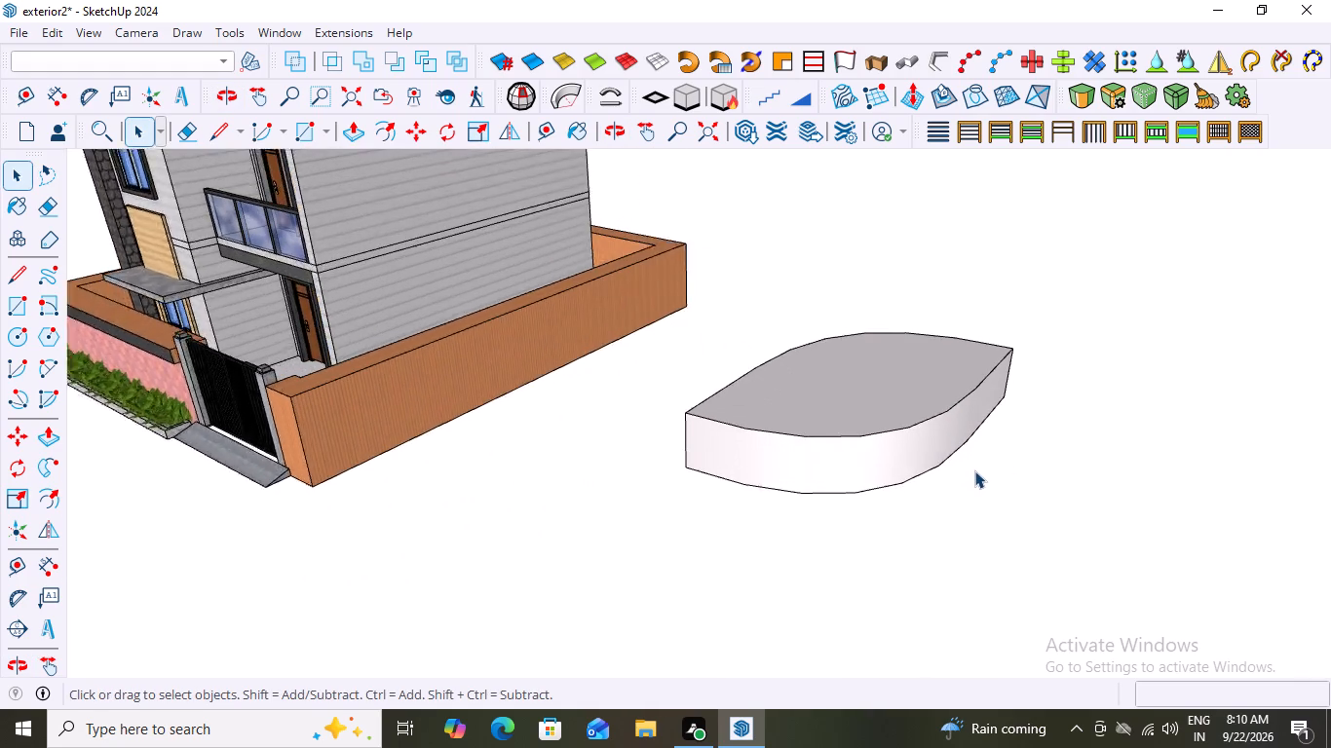
{"action": "scroll", "coordinate": [974, 470], "scroll_direction": "up", "scroll_amount": 1}
{"action": "scroll", "coordinate": [927, 467], "scroll_direction": "down", "scroll_amount": 8}
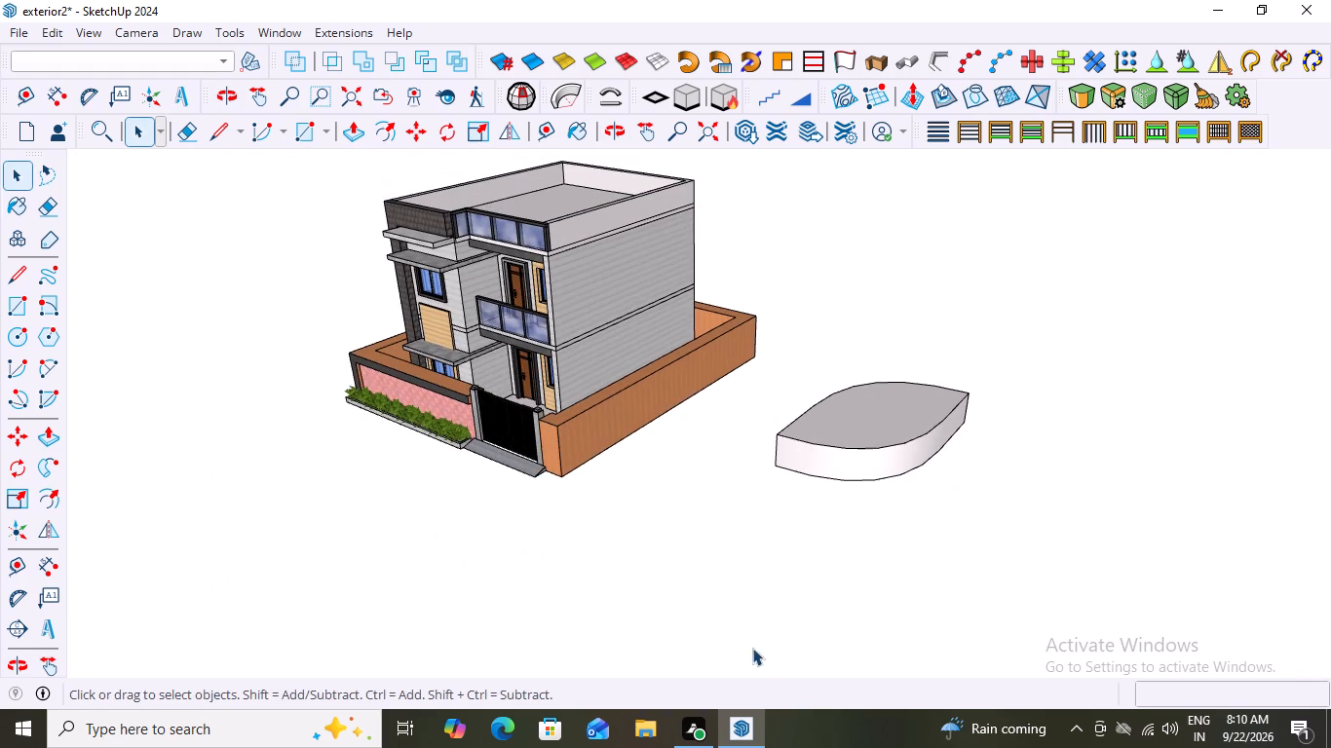
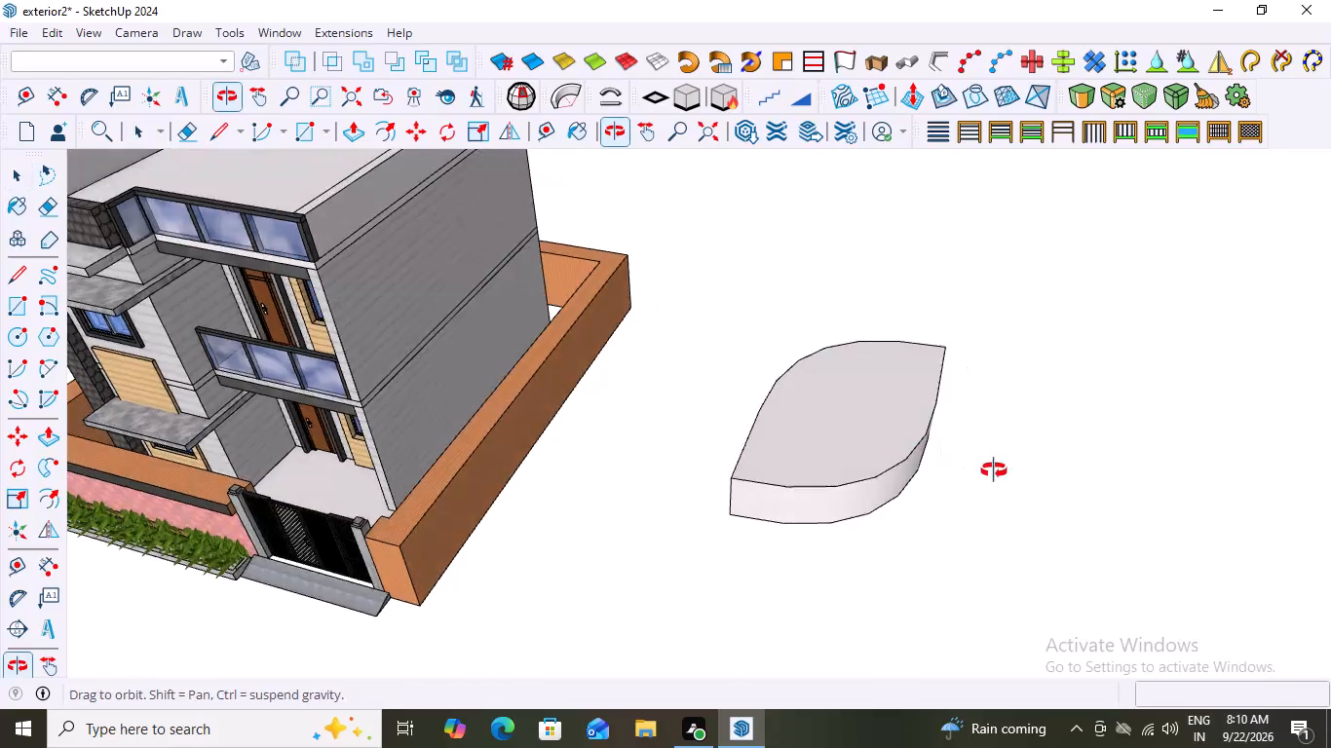
Examine the rounded block beside the house from further angles, near and far.
{"action": "scroll", "coordinate": [1008, 474], "scroll_direction": "up", "scroll_amount": 2}
{"action": "scroll", "coordinate": [842, 431], "scroll_direction": "down", "scroll_amount": 2}
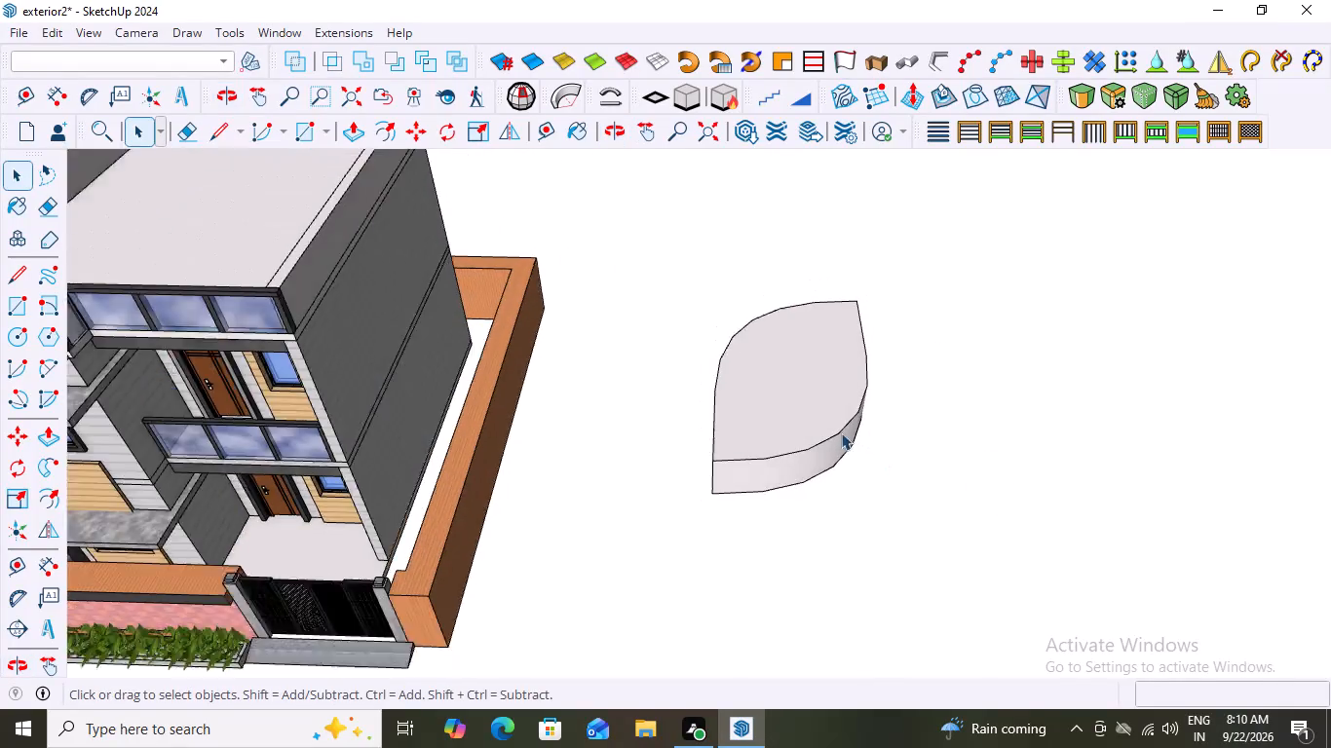
{"action": "scroll", "coordinate": [841, 432], "scroll_direction": "down", "scroll_amount": 10}
{"action": "middle_click_drag", "start_coordinate": [820, 491], "coordinate": [934, 526]}
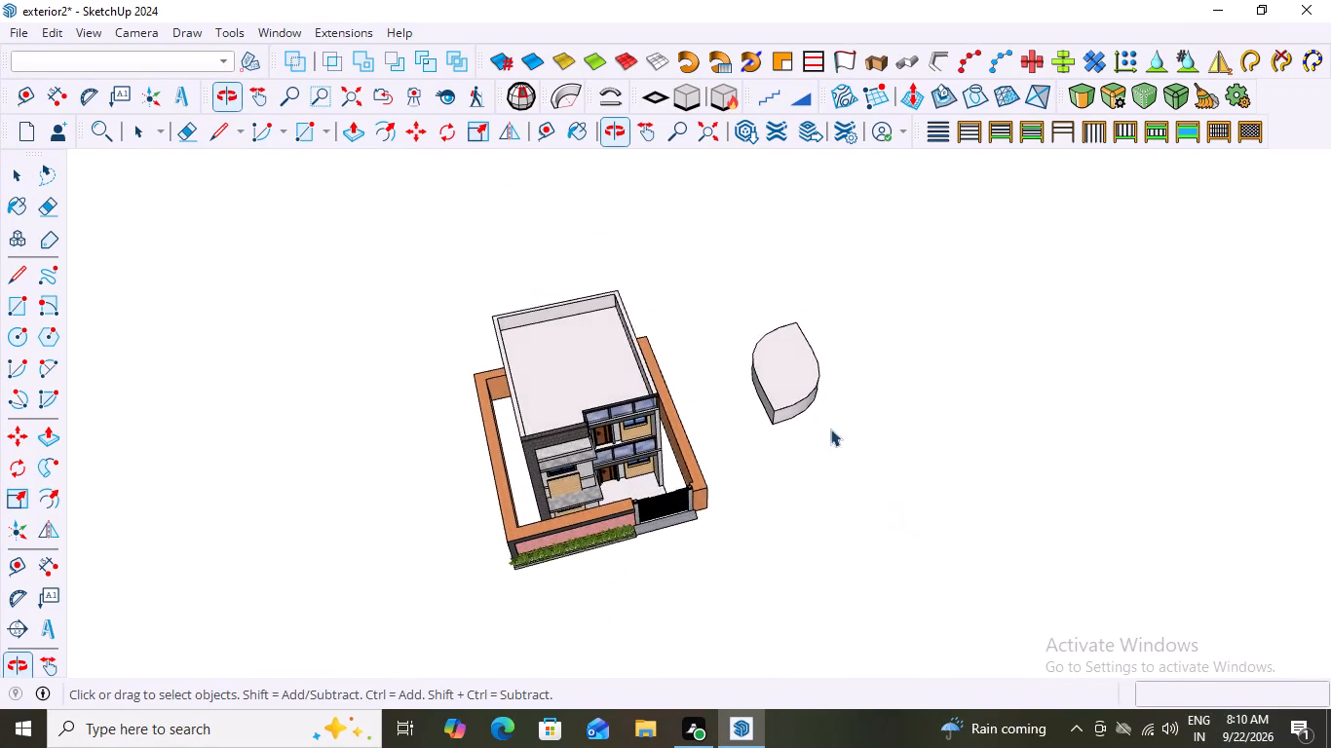
{"action": "scroll", "coordinate": [808, 388], "scroll_direction": "up", "scroll_amount": 11}
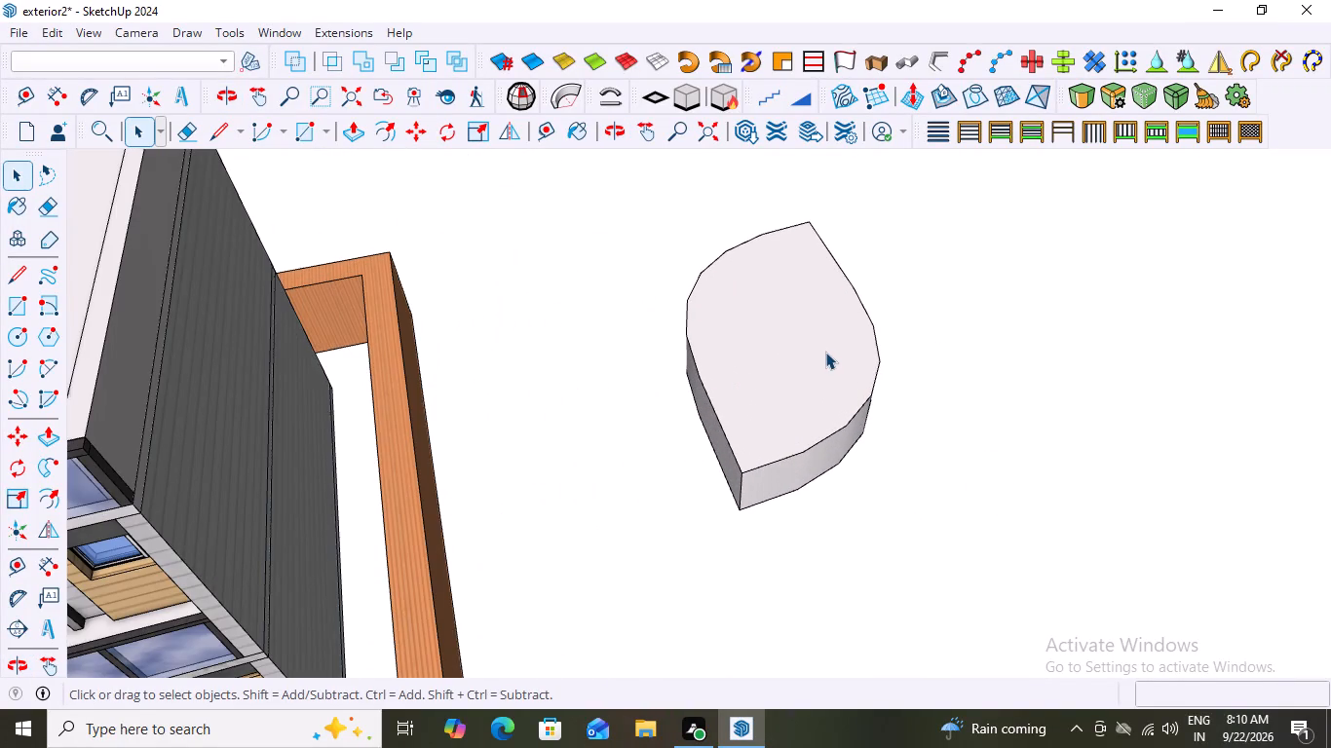
{"action": "scroll", "coordinate": [825, 352], "scroll_direction": "down", "scroll_amount": 10}
{"action": "middle_click_drag", "start_coordinate": [877, 399], "coordinate": [669, 337]}
{"action": "scroll", "coordinate": [973, 534], "scroll_direction": "up", "scroll_amount": 16}
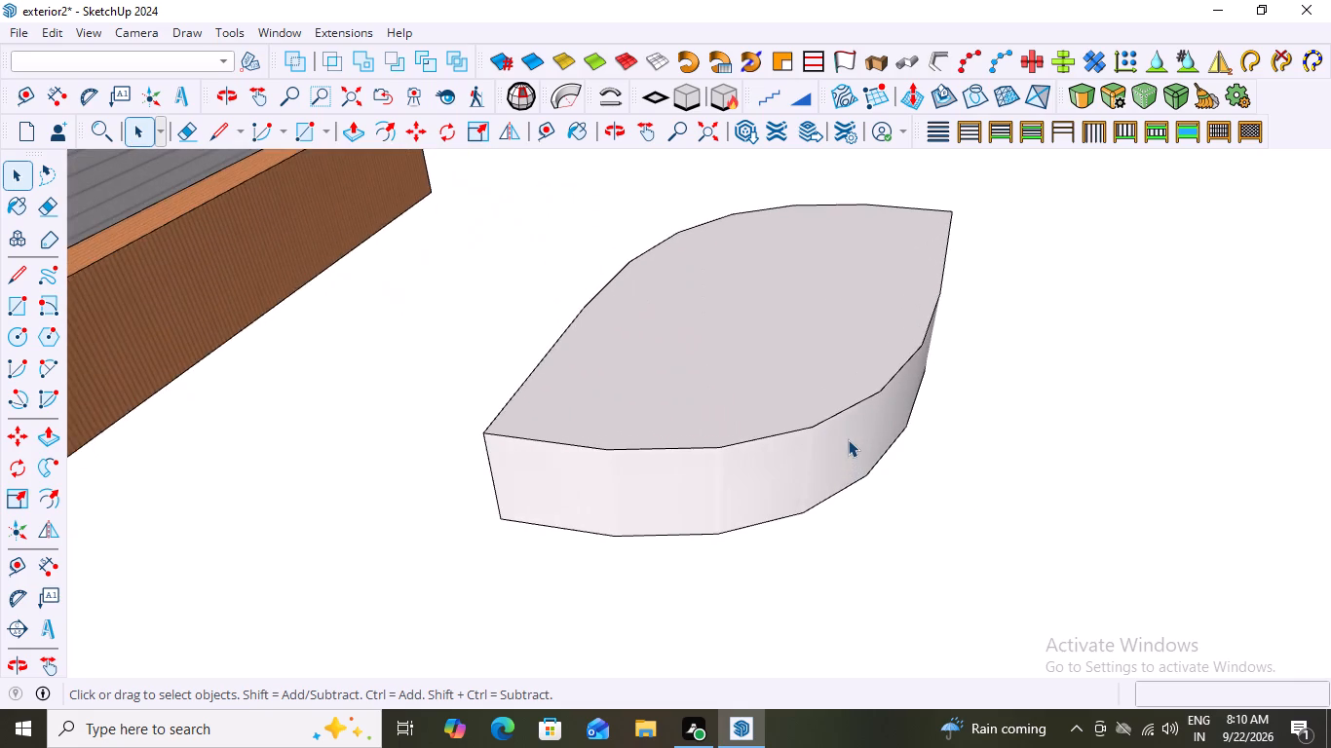
{"action": "scroll", "coordinate": [713, 442], "scroll_direction": "down", "scroll_amount": 9}
{"action": "middle_click_drag", "start_coordinate": [826, 513], "coordinate": [954, 450]}
{"action": "scroll", "coordinate": [954, 450], "scroll_direction": "up", "scroll_amount": 1}
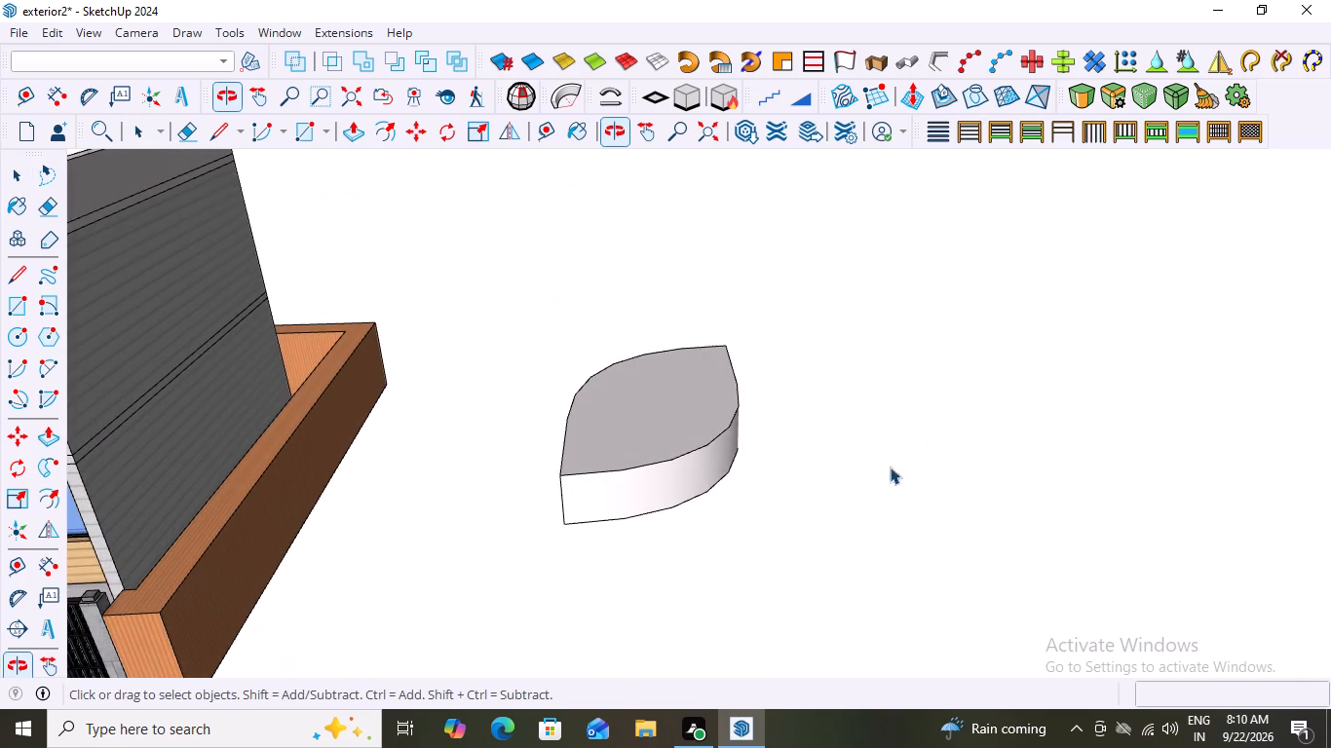
{"action": "scroll", "coordinate": [753, 429], "scroll_direction": "down", "scroll_amount": 4}
Delete the rounded block group beside the house.
{"action": "left_click", "coordinate": [687, 419]}
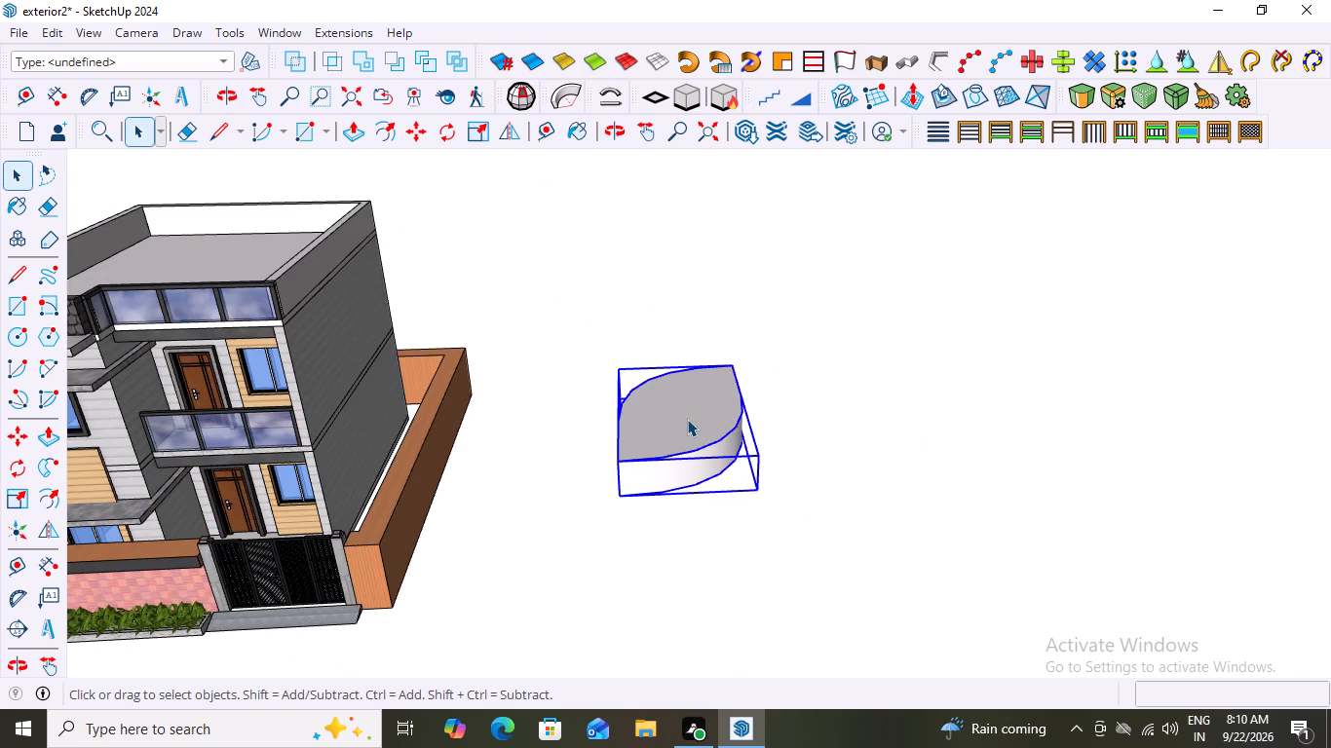
{"action": "key", "text": "Delete"}
Draw a ground rectangle of about 20' 2" by 25' 9" beside the house.
{"action": "key", "text": "r"}
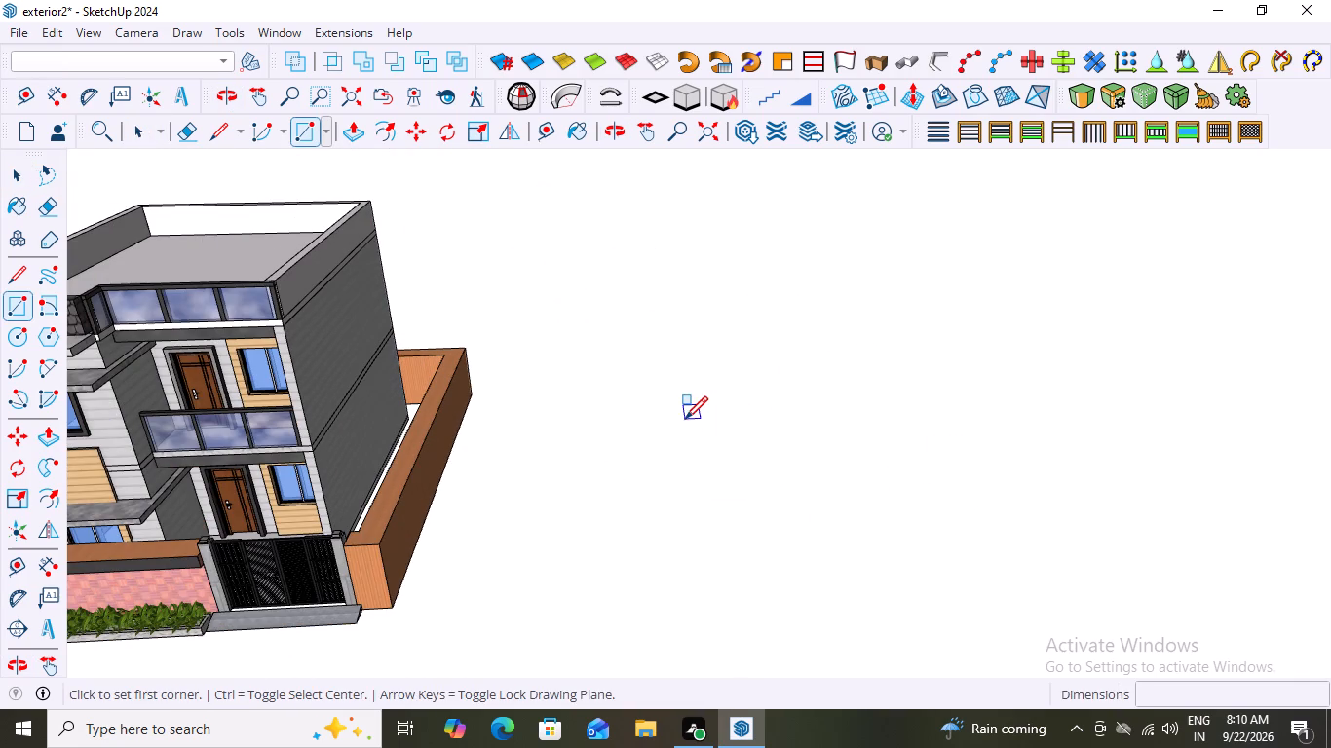
{"action": "scroll", "coordinate": [670, 429], "scroll_direction": "down", "scroll_amount": 7}
{"action": "scroll", "coordinate": [766, 463], "scroll_direction": "up", "scroll_amount": 2}
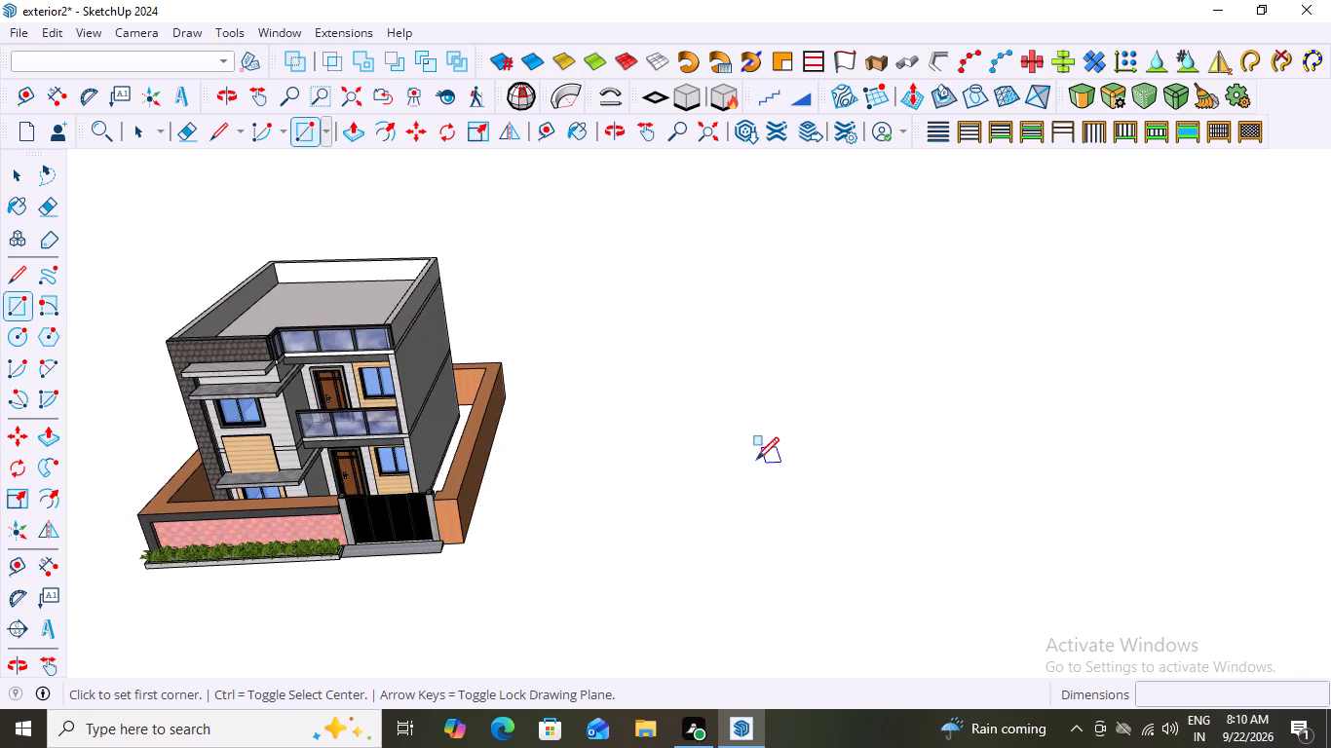
{"action": "left_click", "coordinate": [681, 410]}
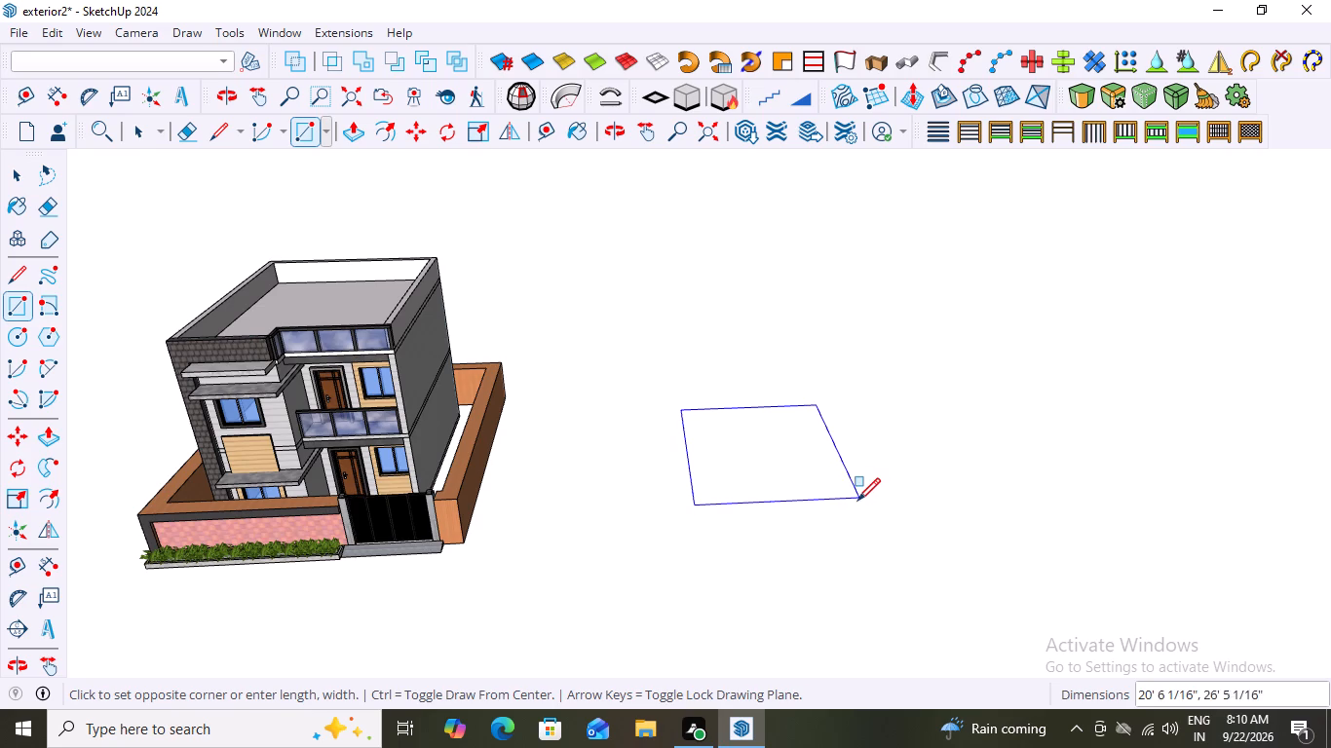
{"action": "left_click", "coordinate": [856, 496]}
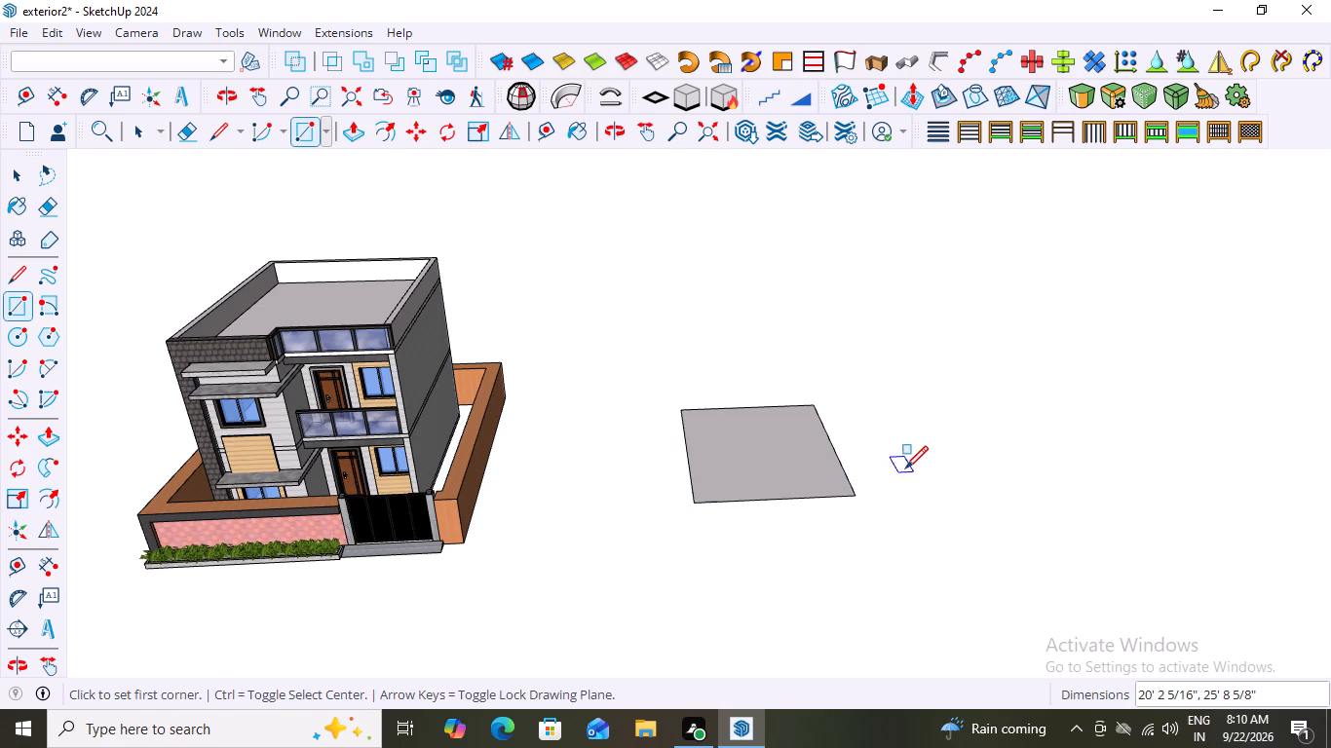
{"action": "middle_click_drag", "start_coordinate": [962, 495], "coordinate": [889, 480]}
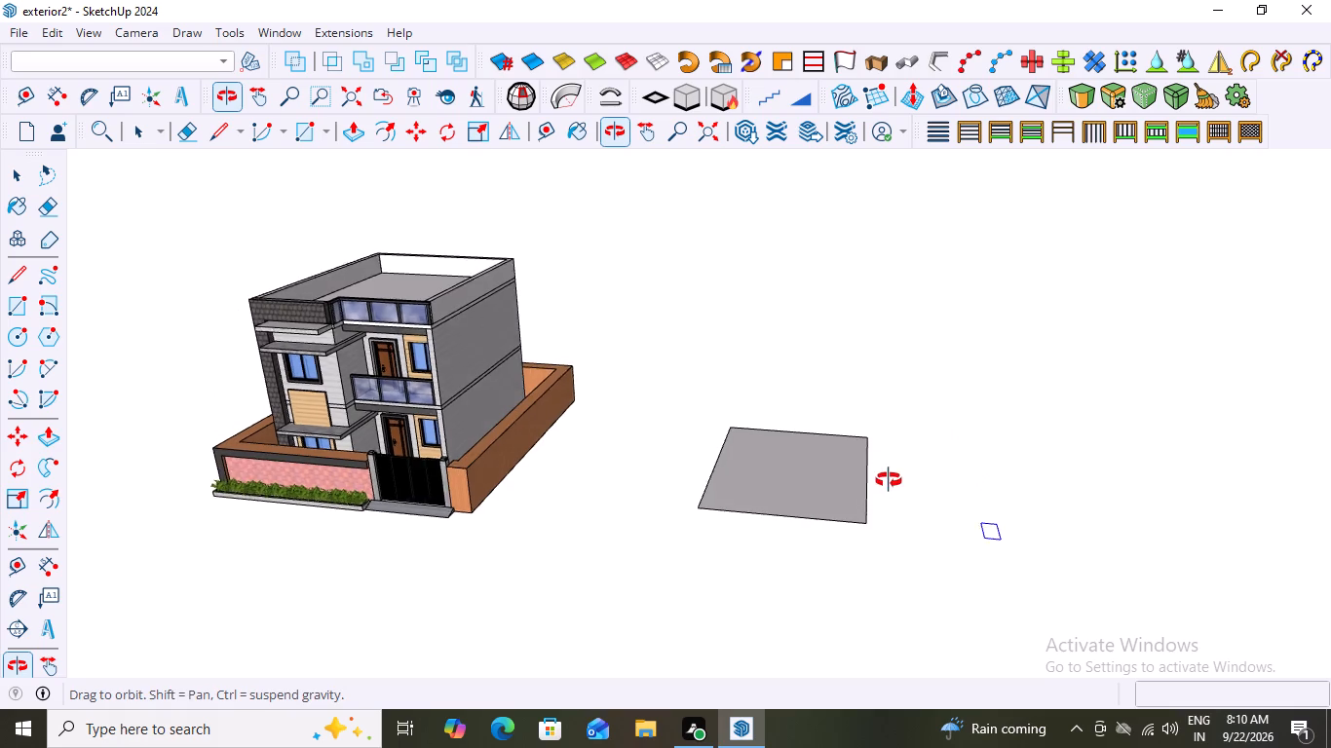
{"action": "middle_click_drag", "start_coordinate": [889, 480], "coordinate": [908, 495]}
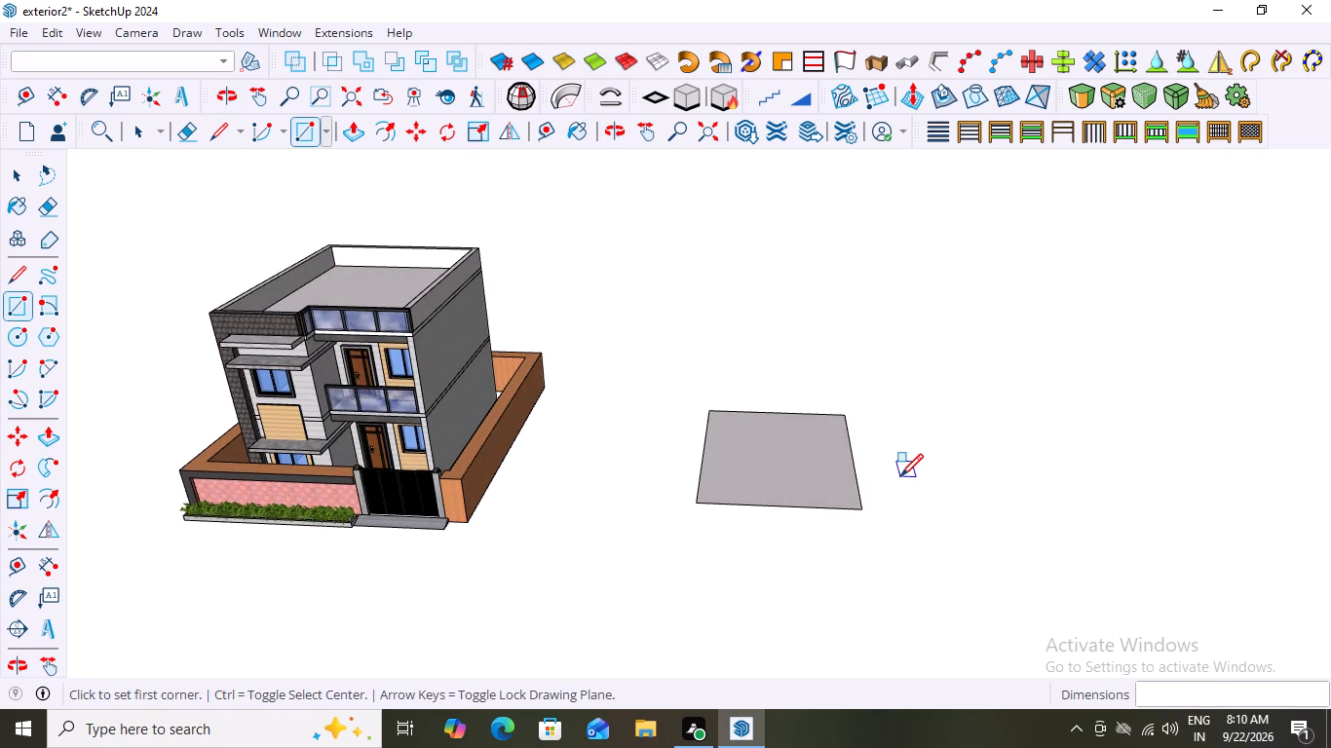
Push/Pull the ground rectangle up about 11' 3" into a box.
{"action": "key", "text": "space"}
{"action": "left_click", "coordinate": [786, 470]}
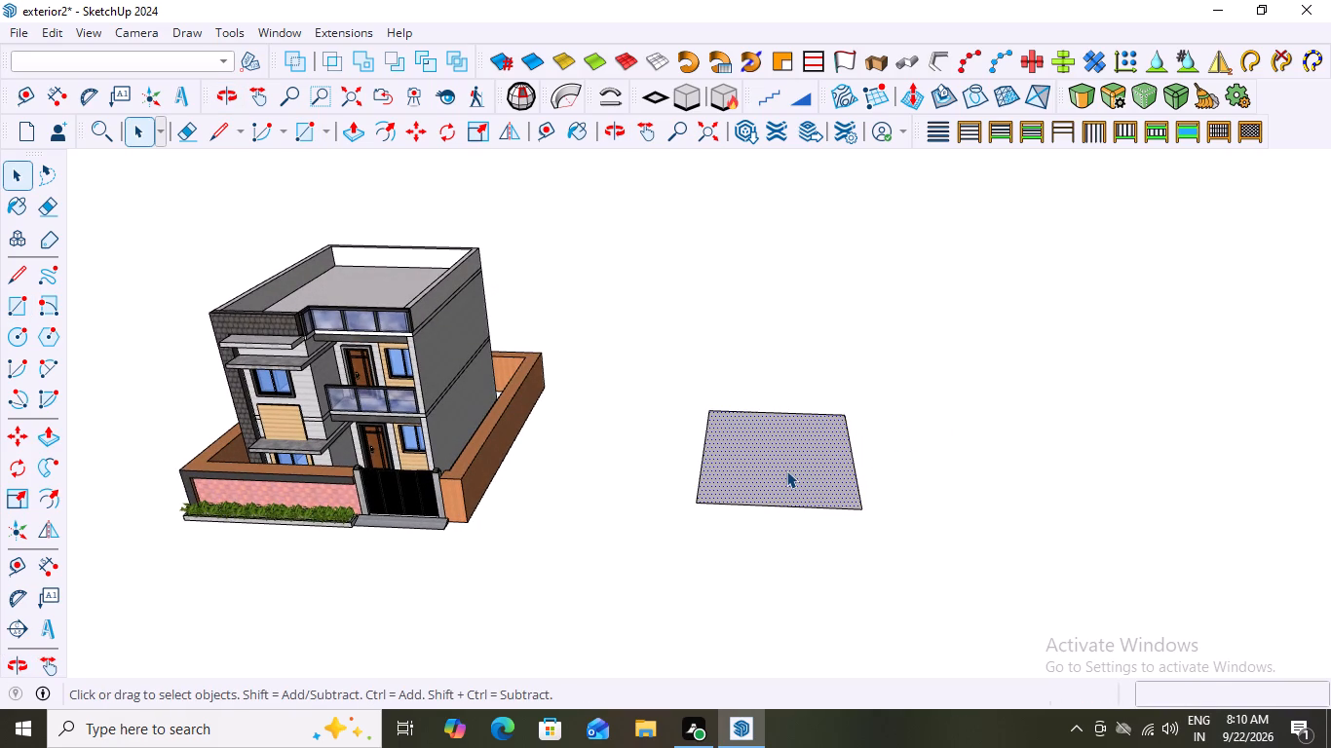
{"action": "key", "text": "p"}
{"action": "left_click", "coordinate": [786, 470]}
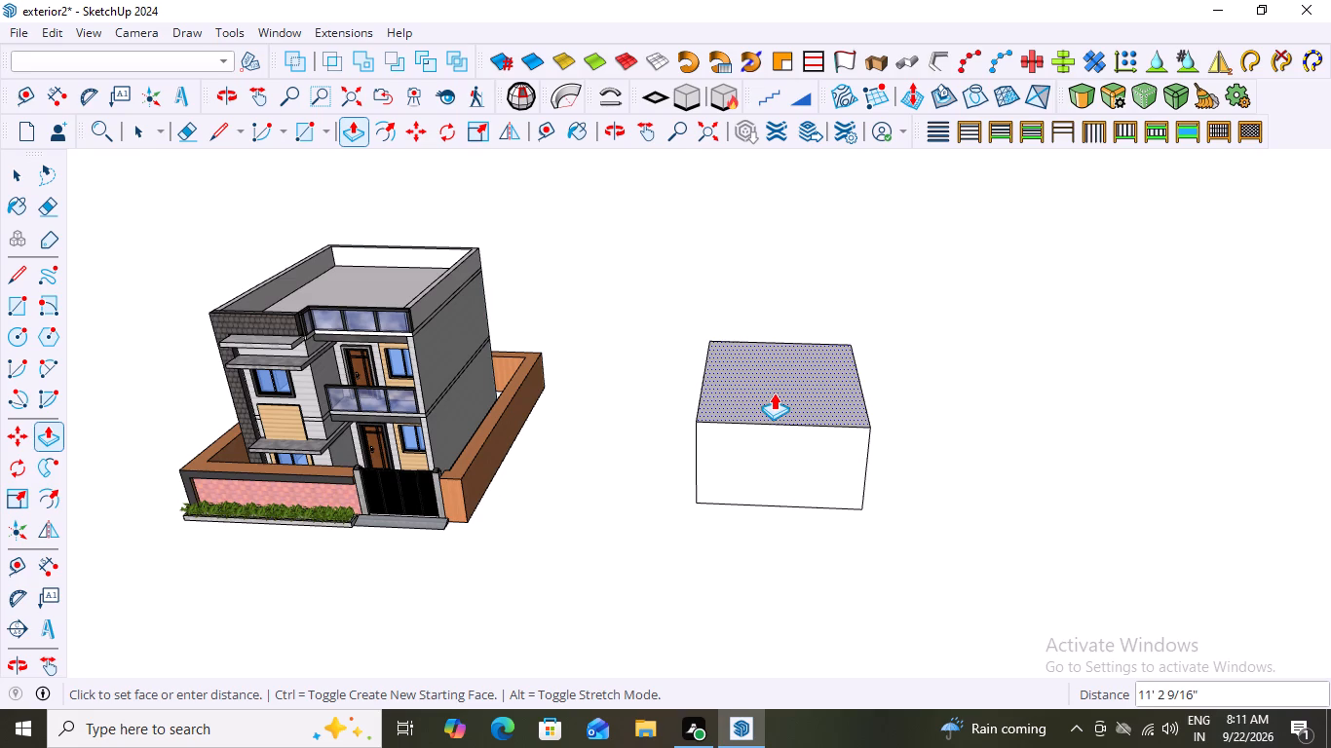
{"action": "left_click", "coordinate": [774, 393]}
{"action": "key", "text": "space"}
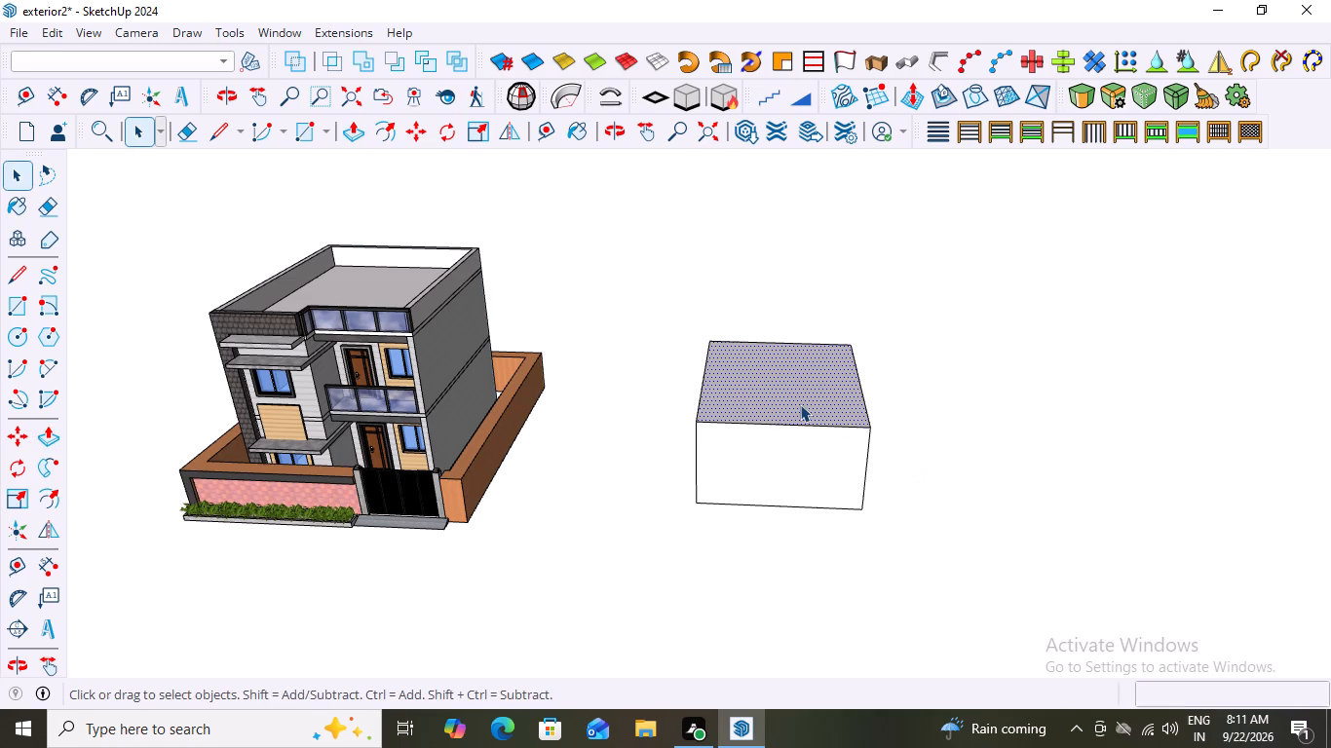
Select the entire box and make it a group.
{"action": "triple_click", "coordinate": [800, 404]}
{"action": "right_click", "coordinate": [806, 370]}
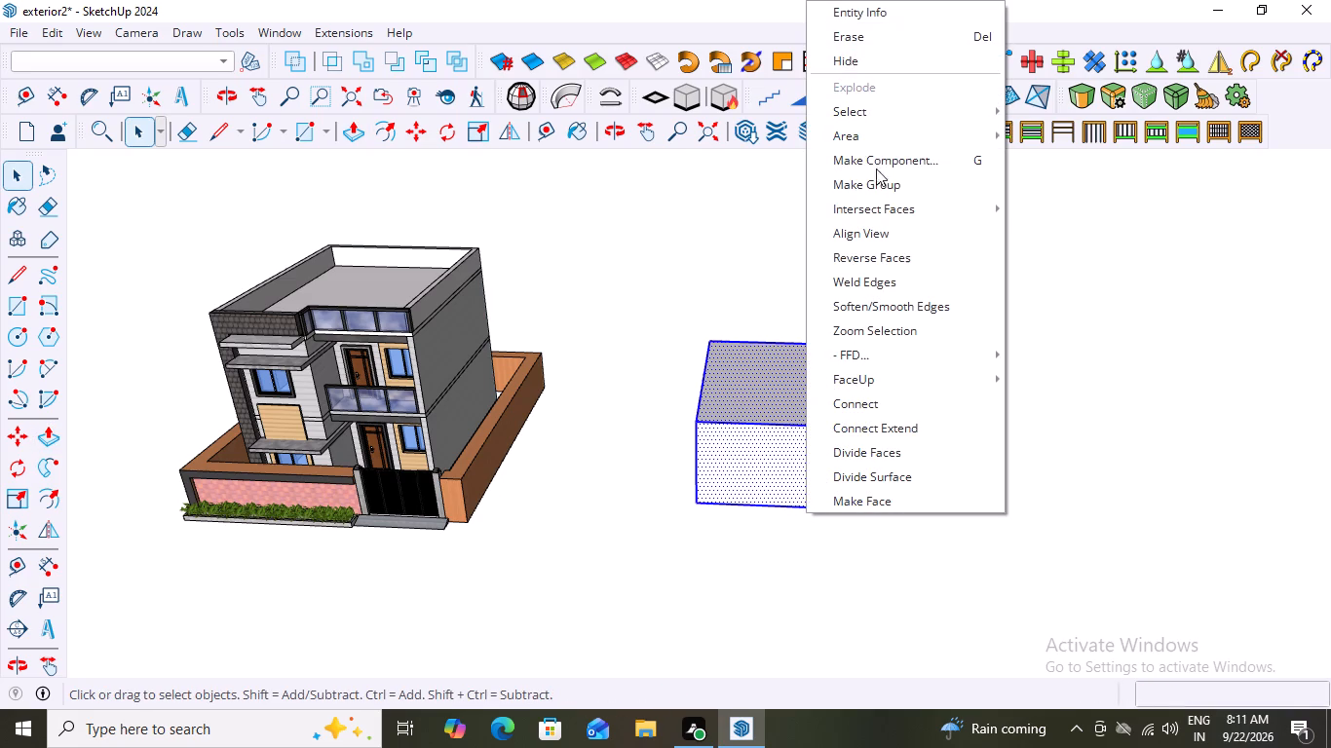
{"action": "left_click", "coordinate": [868, 181]}
Inside the box group, draw a strip about 5' wide on the top face, along the full 25' 9" edge nearest the house.
{"action": "middle_click_drag", "start_coordinate": [1006, 404], "coordinate": [714, 524]}
{"action": "scroll", "coordinate": [705, 353], "scroll_direction": "up", "scroll_amount": 2}
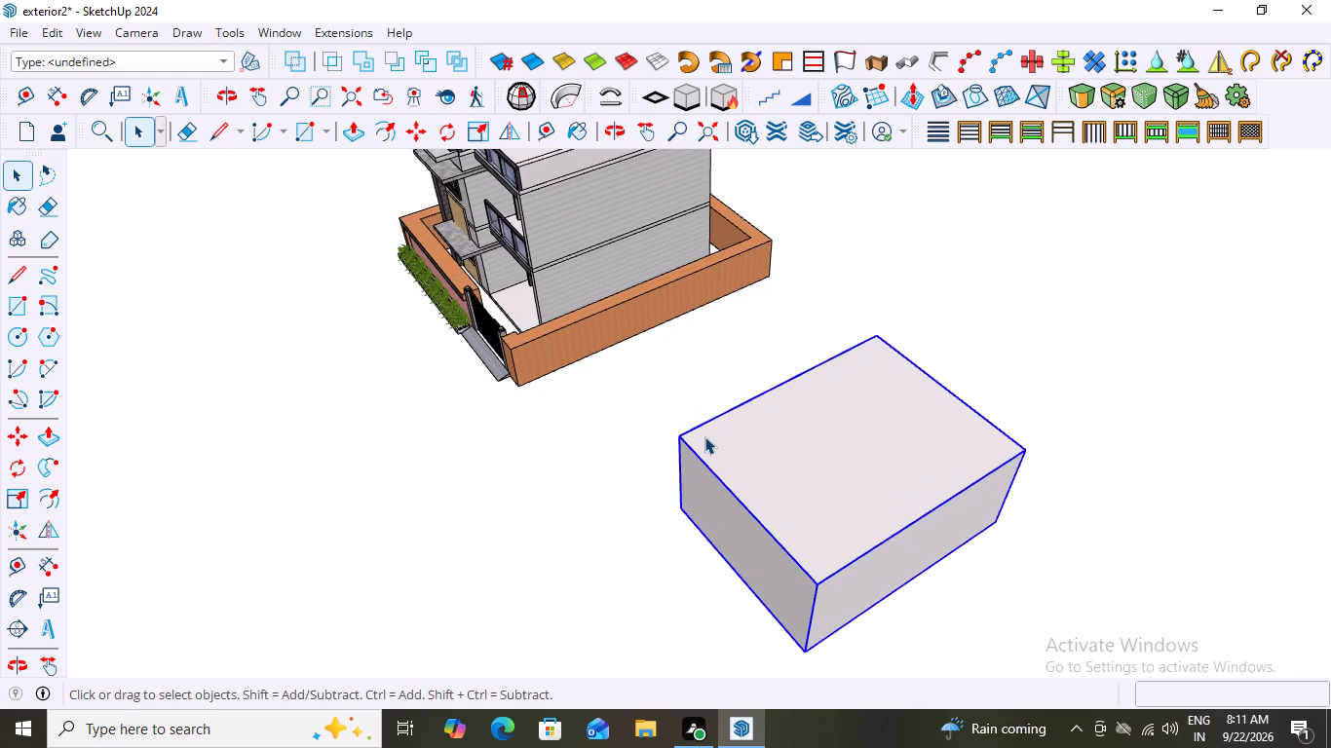
{"action": "key", "text": "space"}
{"action": "double_click", "coordinate": [813, 452]}
{"action": "left_click", "coordinate": [813, 452]}
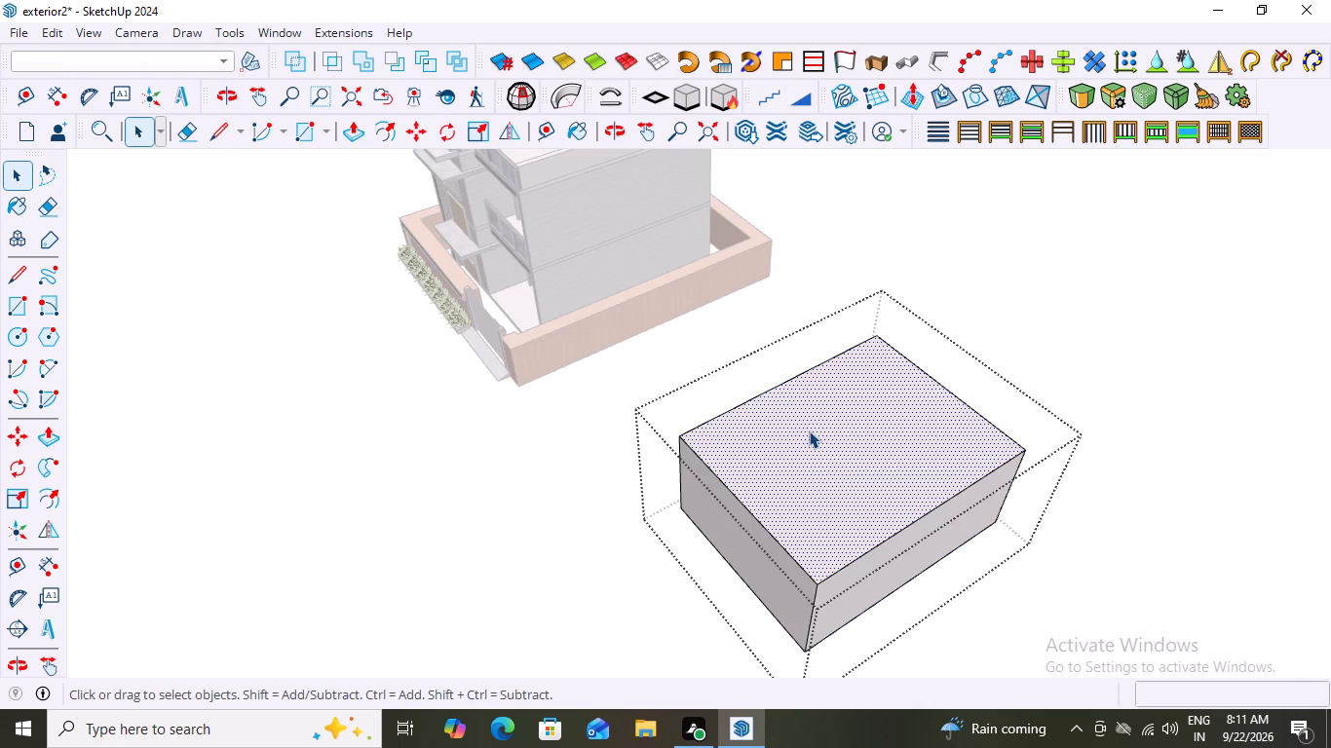
{"action": "key", "text": "r"}
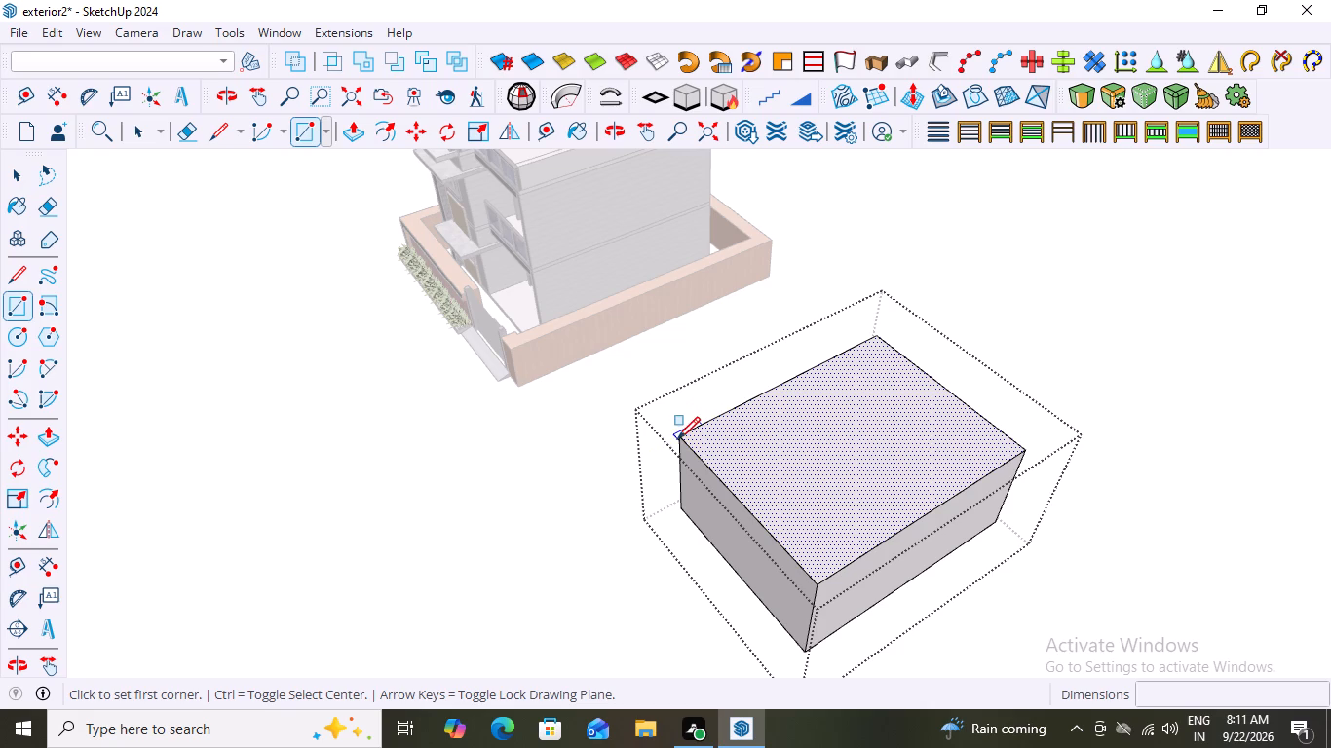
{"action": "left_click", "coordinate": [681, 436]}
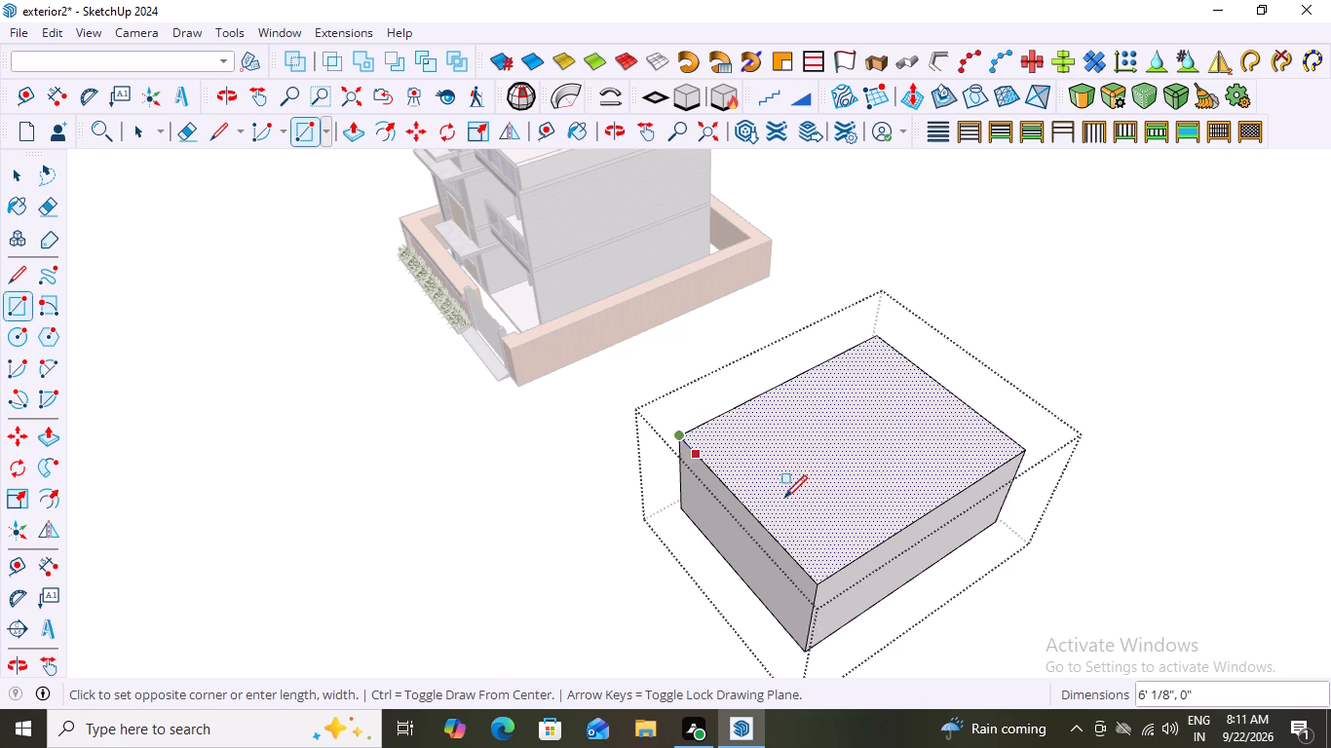
{"action": "left_click", "coordinate": [909, 362]}
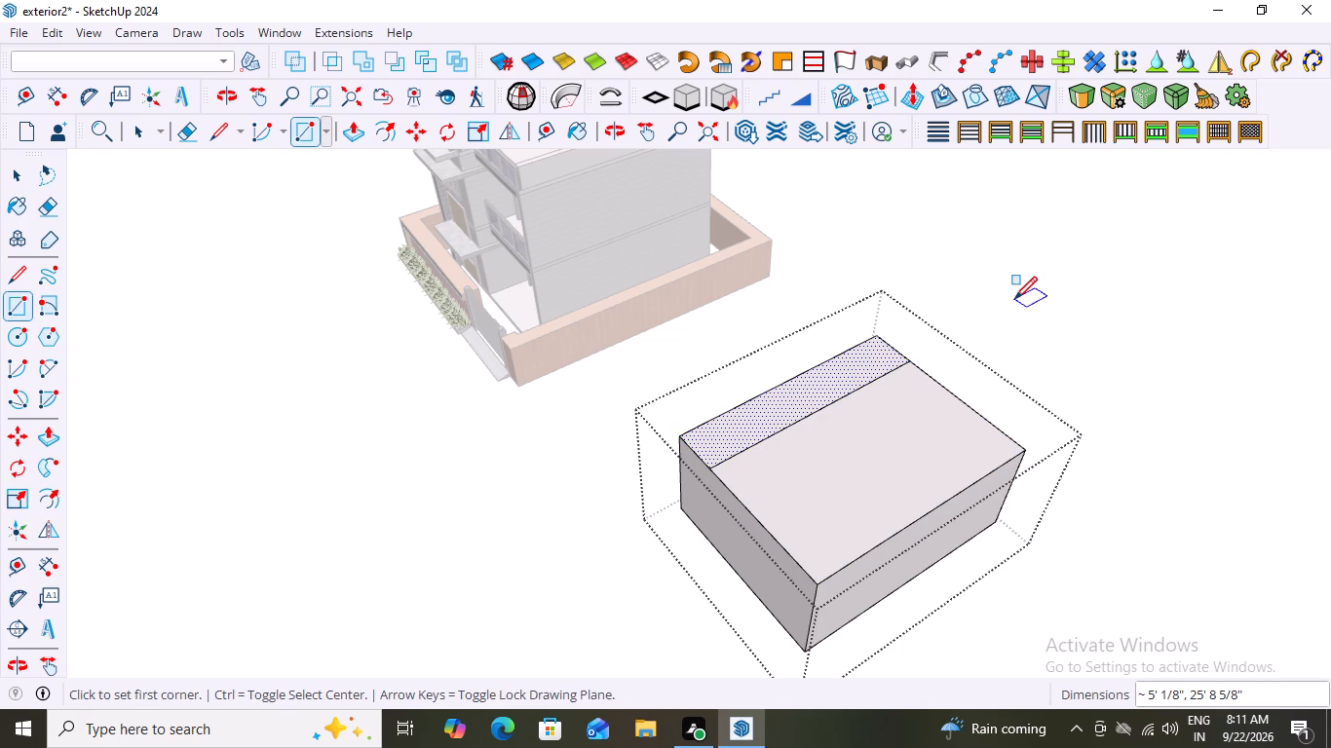
{"action": "key", "text": "space"}
Push/Pull the top strip up about 14' 2" to give the box an L-shaped profile.
{"action": "double_click", "coordinate": [808, 397]}
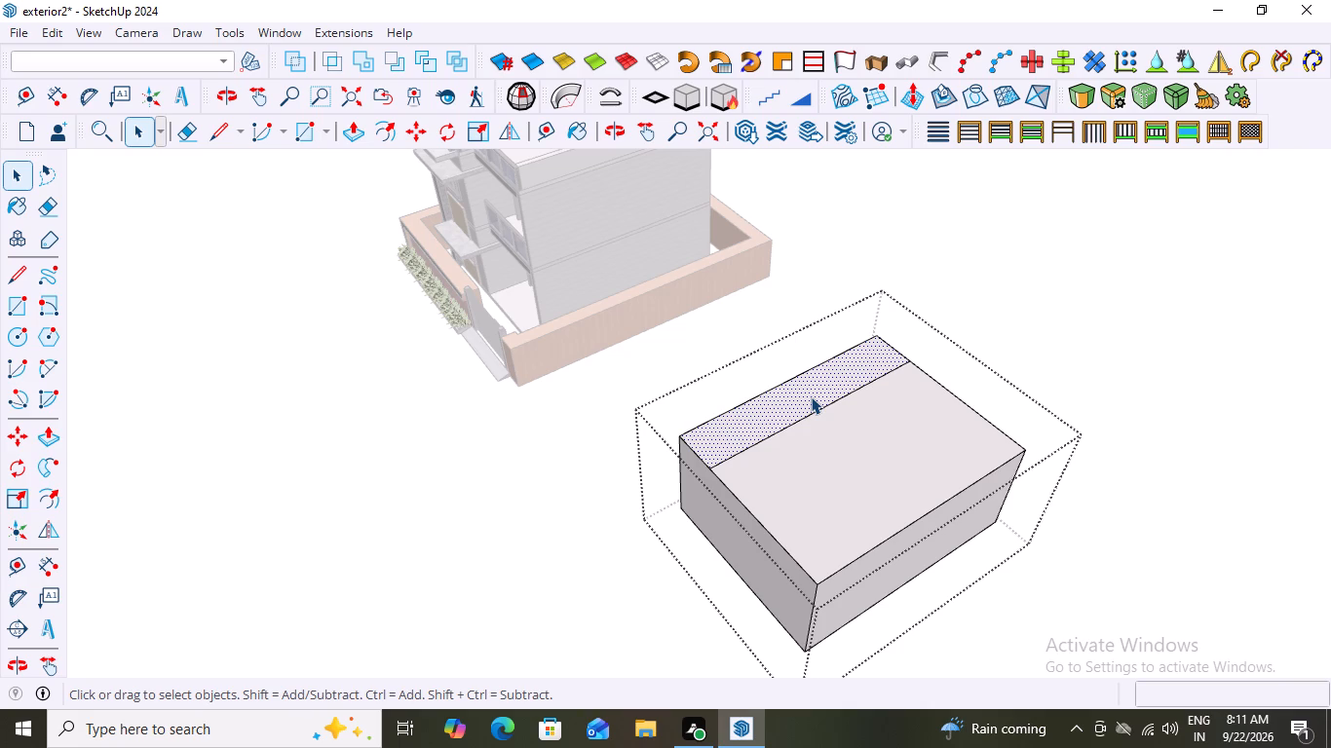
{"action": "key", "text": "p"}
{"action": "left_click", "coordinate": [808, 386]}
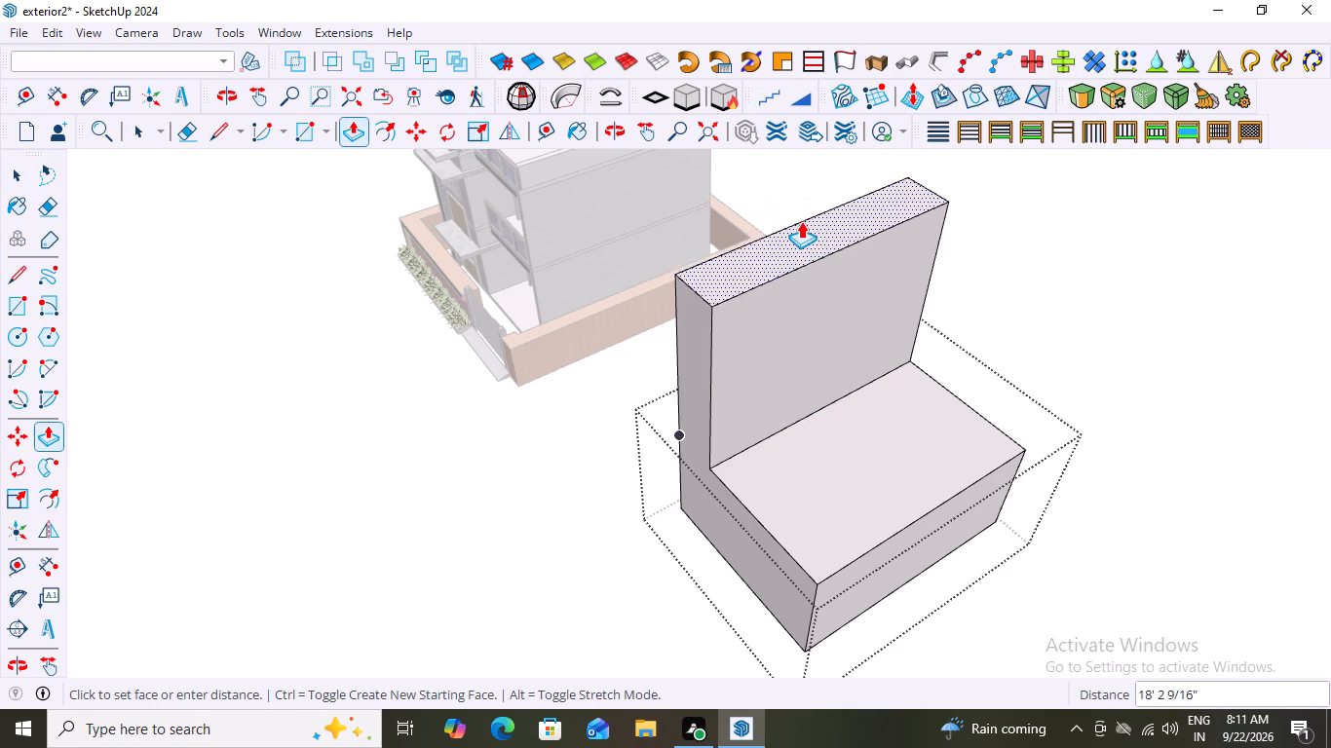
{"action": "middle_click_drag", "start_coordinate": [801, 221], "coordinate": [1042, 197]}
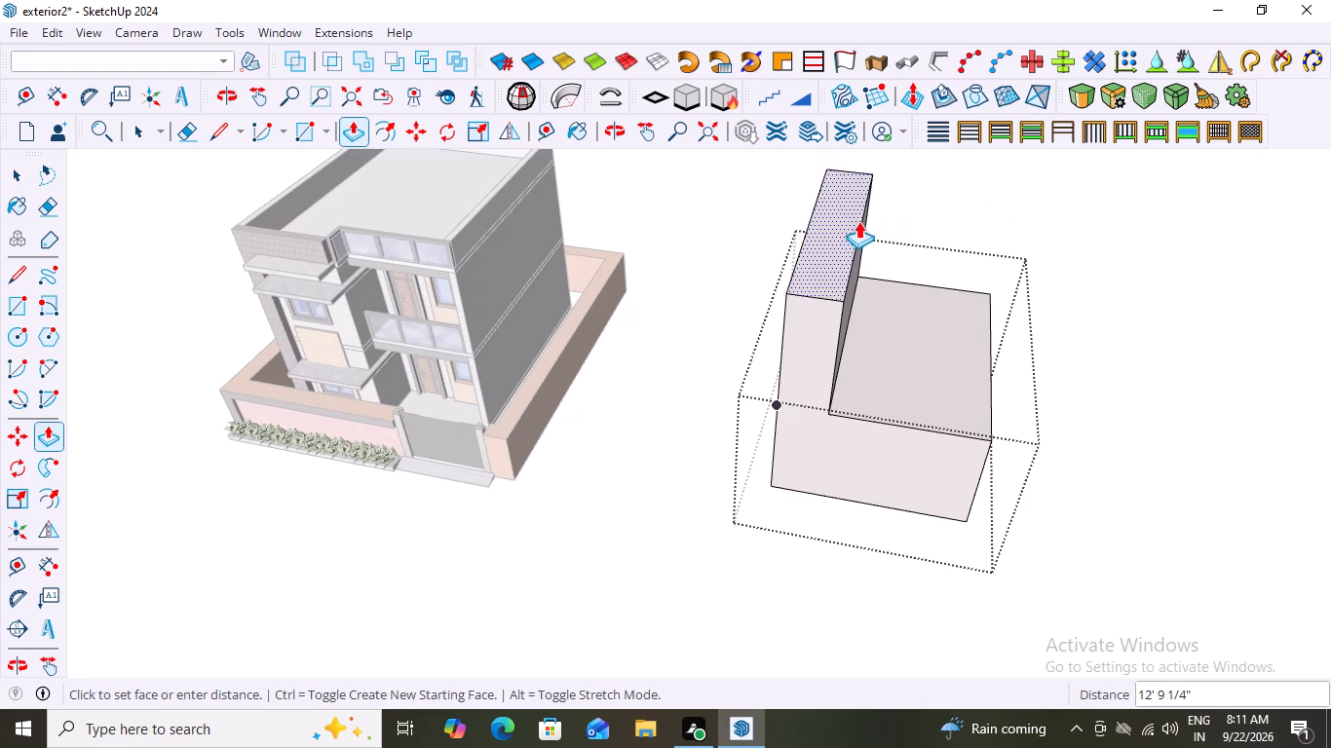
{"action": "left_click", "coordinate": [817, 203]}
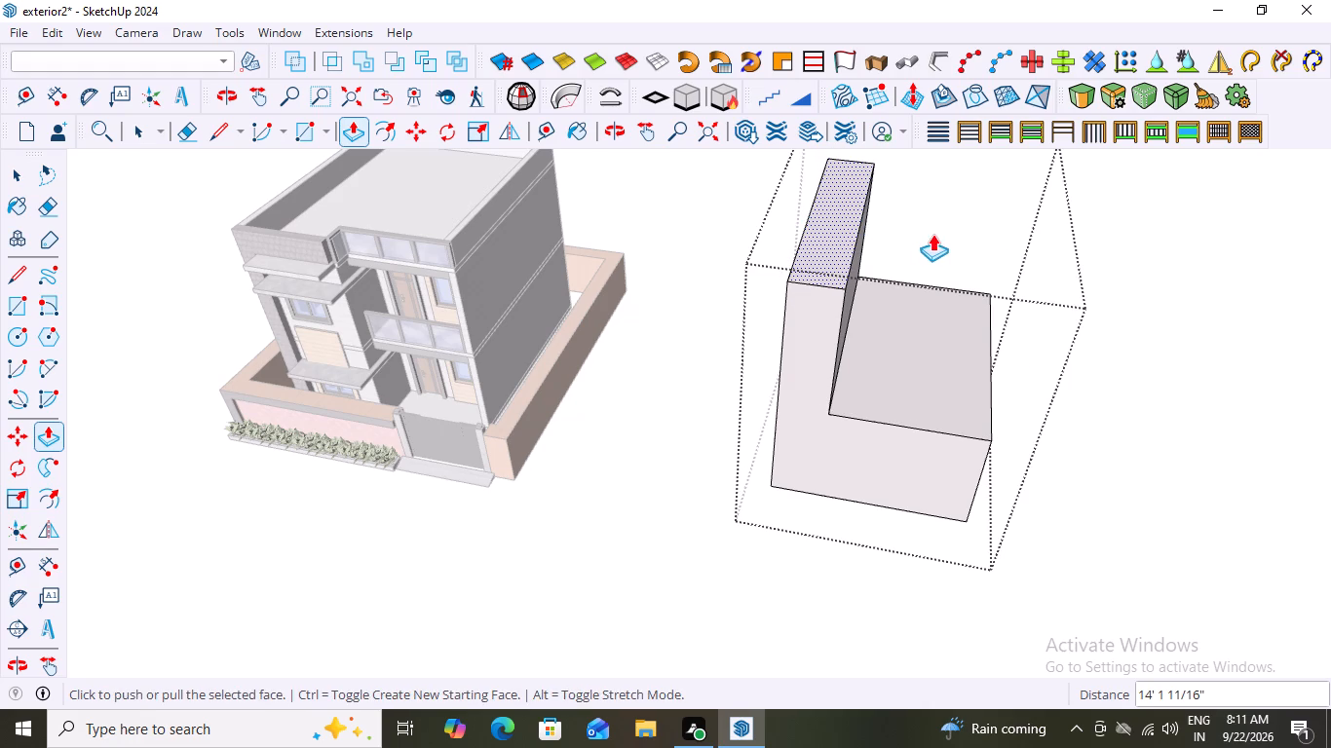
{"action": "key", "text": "space"}
{"action": "left_click", "coordinate": [1075, 261]}
Select all the geometry of the L-shaped block and make it a nested group.
{"action": "middle_click_drag", "start_coordinate": [909, 375], "coordinate": [777, 348]}
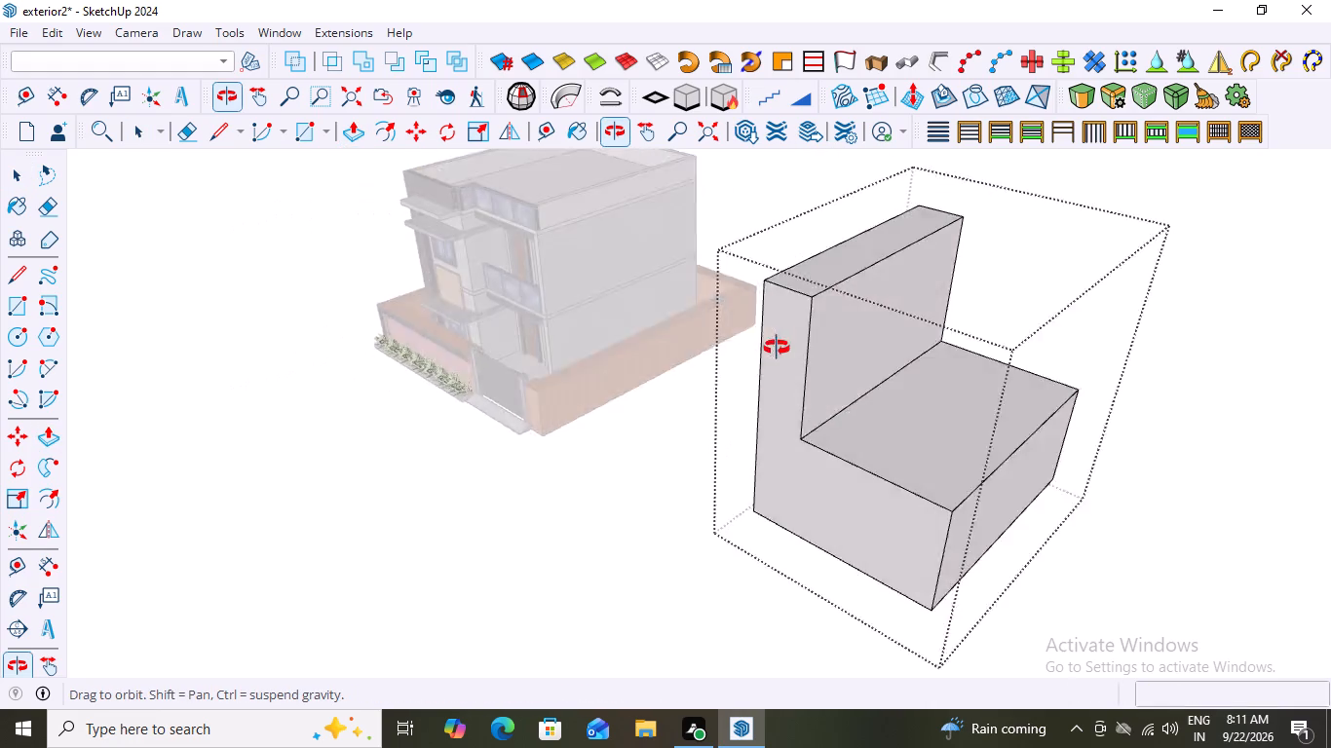
{"action": "middle_click_drag", "start_coordinate": [777, 348], "coordinate": [880, 345]}
{"action": "scroll", "coordinate": [928, 446], "scroll_direction": "up", "scroll_amount": 2}
{"action": "triple_click", "coordinate": [794, 335]}
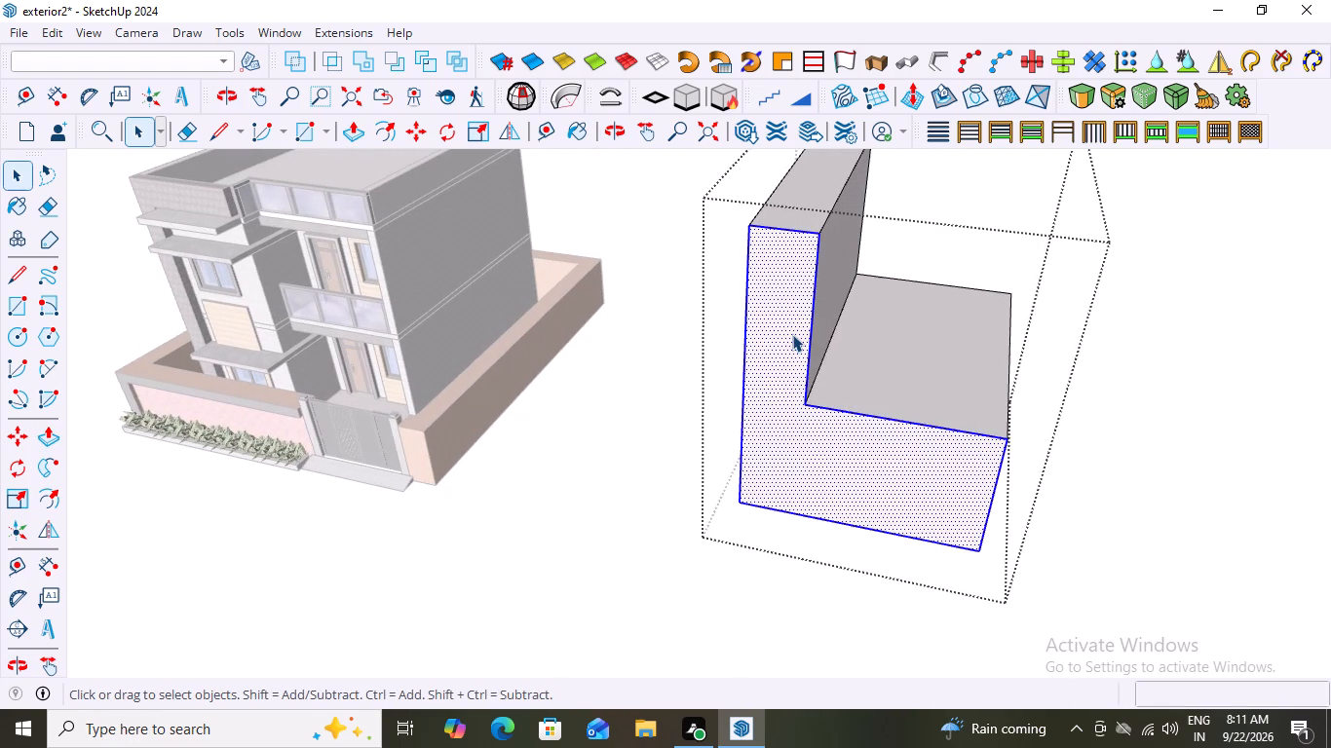
{"action": "left_click", "coordinate": [792, 334]}
{"action": "right_click", "coordinate": [792, 334]}
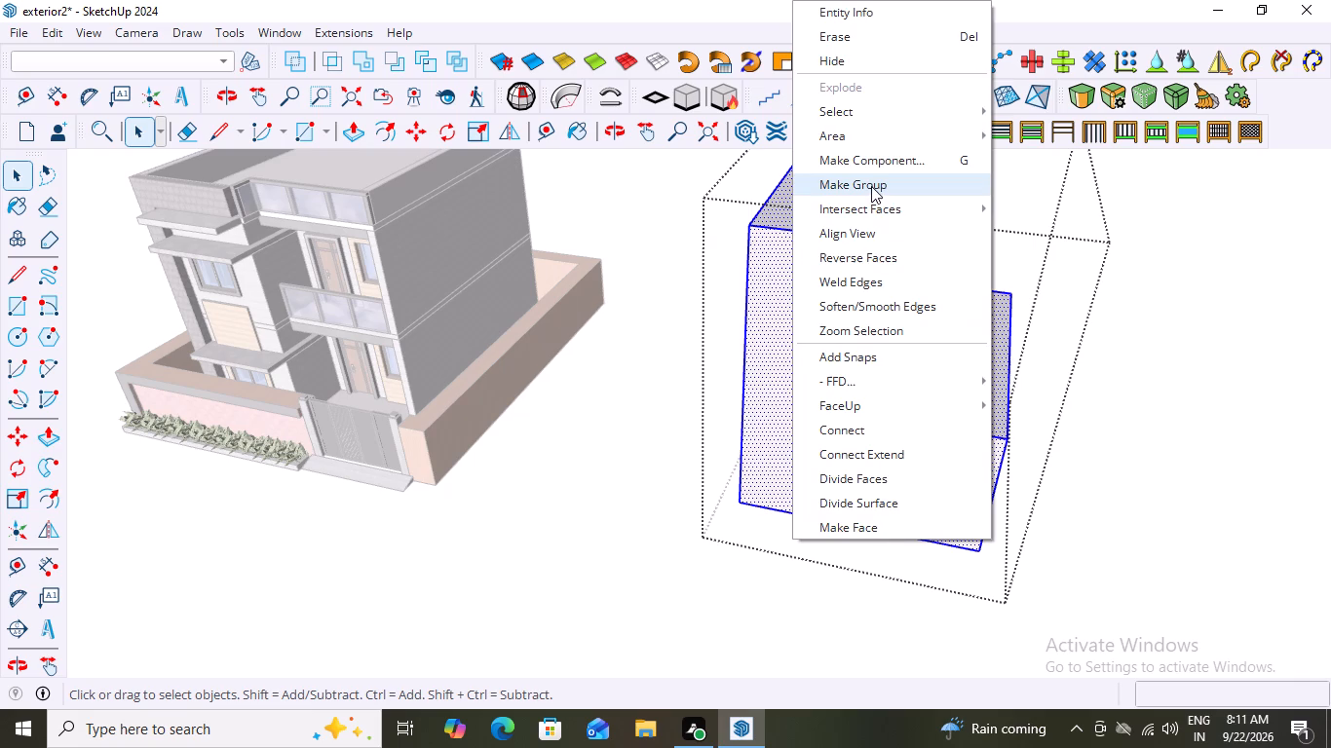
{"action": "left_click", "coordinate": [871, 186]}
Inside the nested group, run Auto-Soften Edges and Harden Borders on the L-shaped block, and leave the groups.
{"action": "scroll", "coordinate": [912, 404], "scroll_direction": "down", "scroll_amount": 2}
{"action": "double_click", "coordinate": [799, 310]}
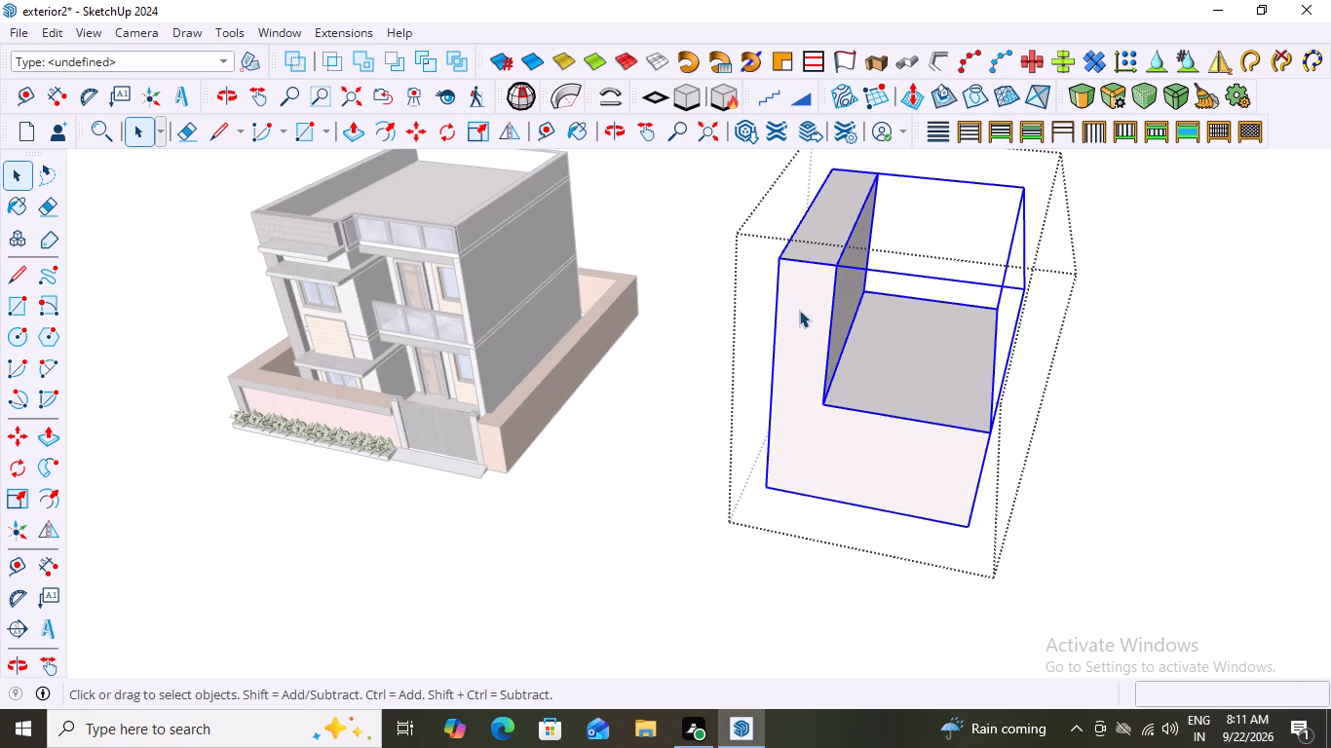
{"action": "scroll", "coordinate": [819, 347], "scroll_direction": "up", "scroll_amount": 1}
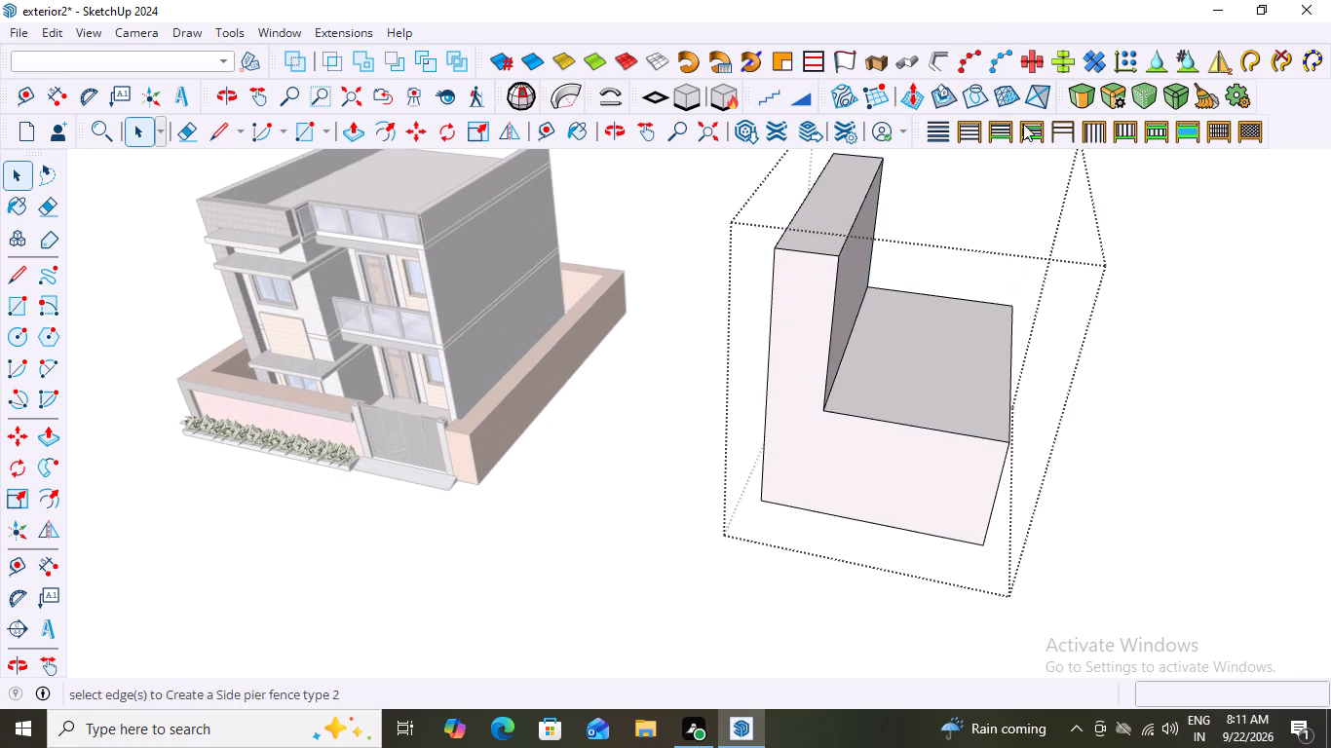
{"action": "left_click", "coordinate": [1141, 93]}
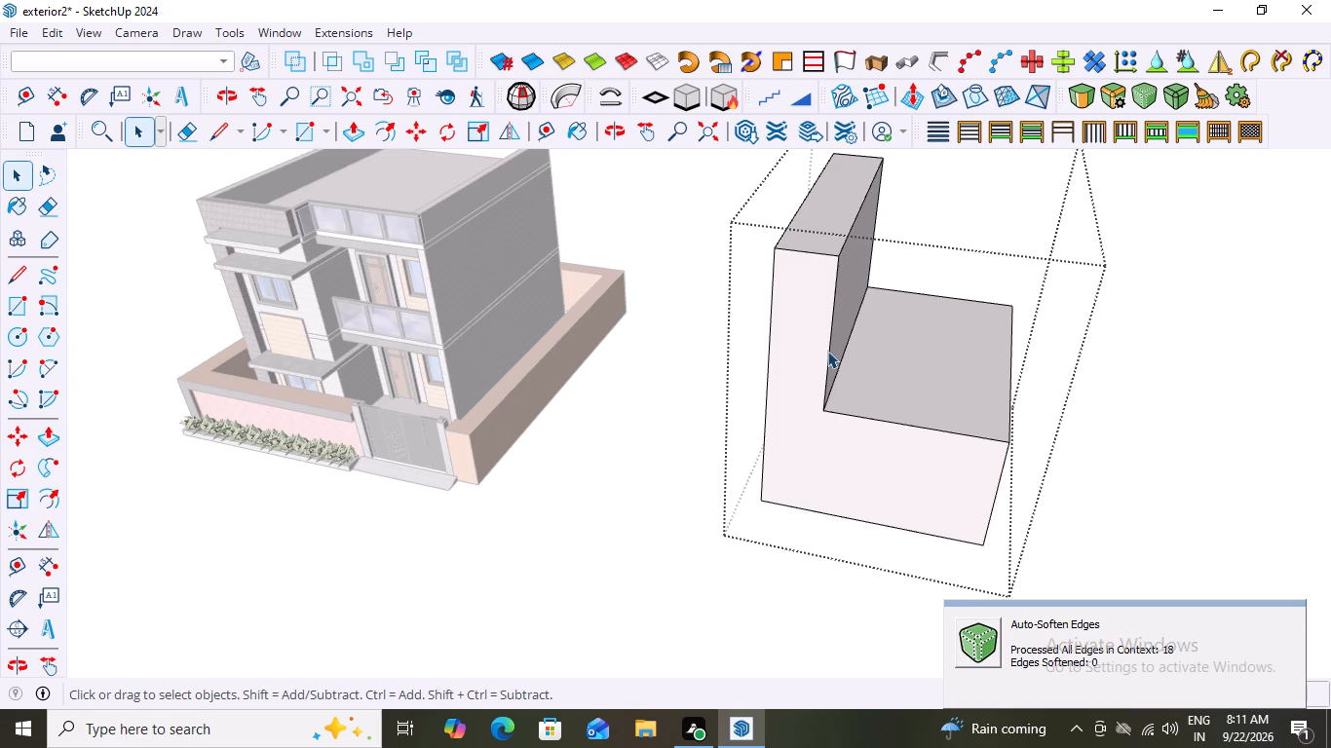
{"action": "left_click", "coordinate": [1172, 97]}
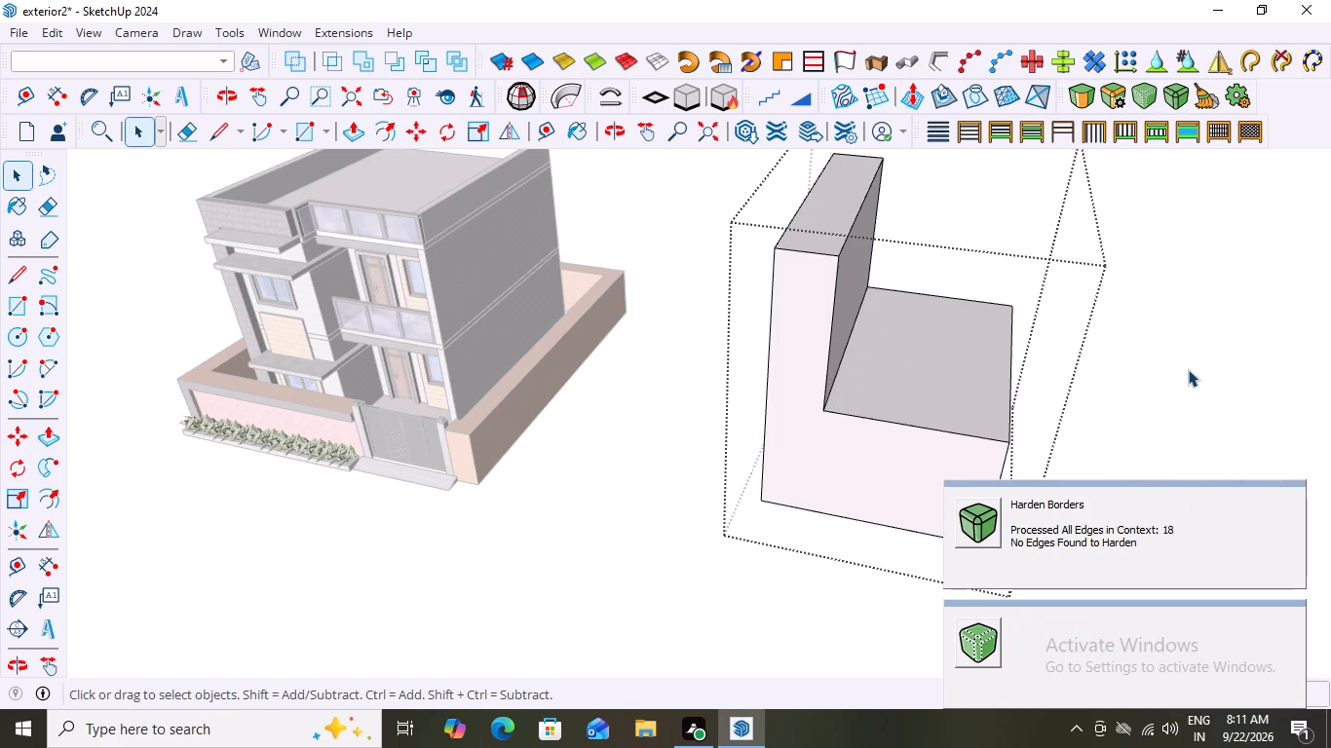
{"action": "key", "text": "Escape"}
{"action": "left_click", "coordinate": [1200, 286]}
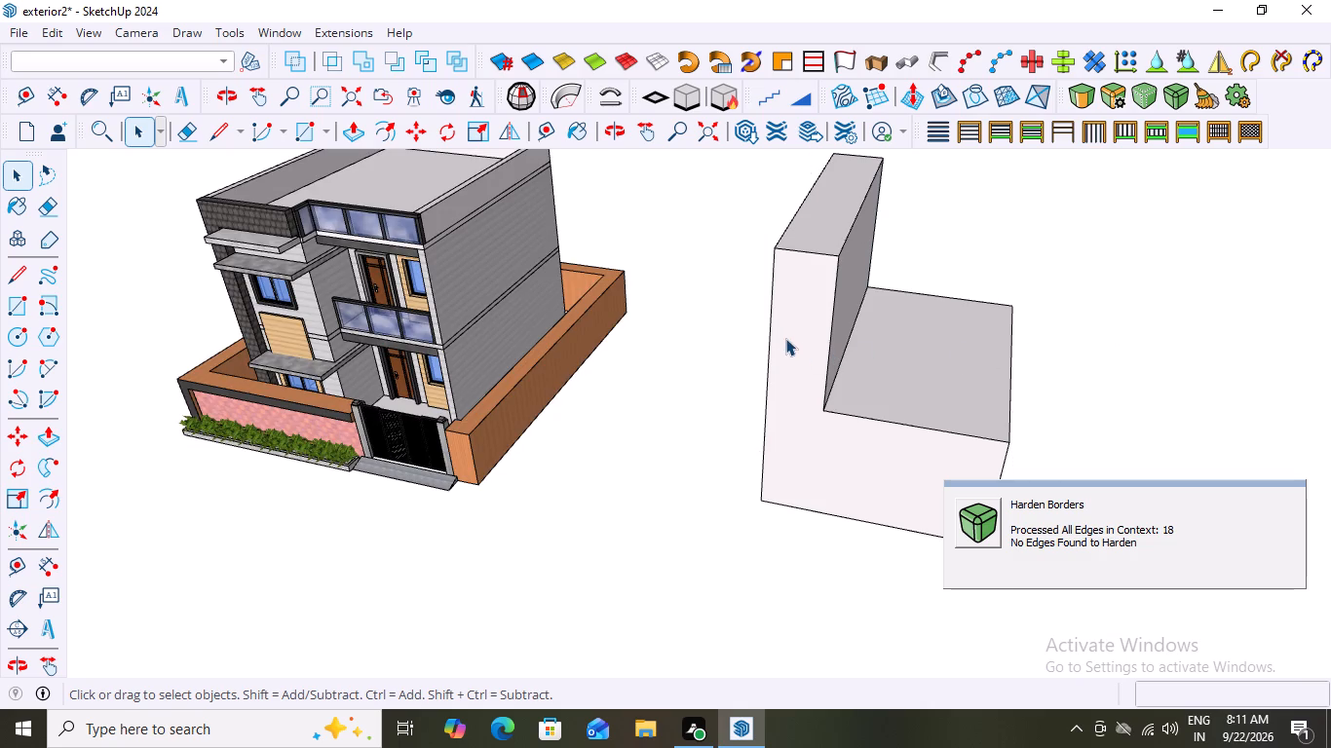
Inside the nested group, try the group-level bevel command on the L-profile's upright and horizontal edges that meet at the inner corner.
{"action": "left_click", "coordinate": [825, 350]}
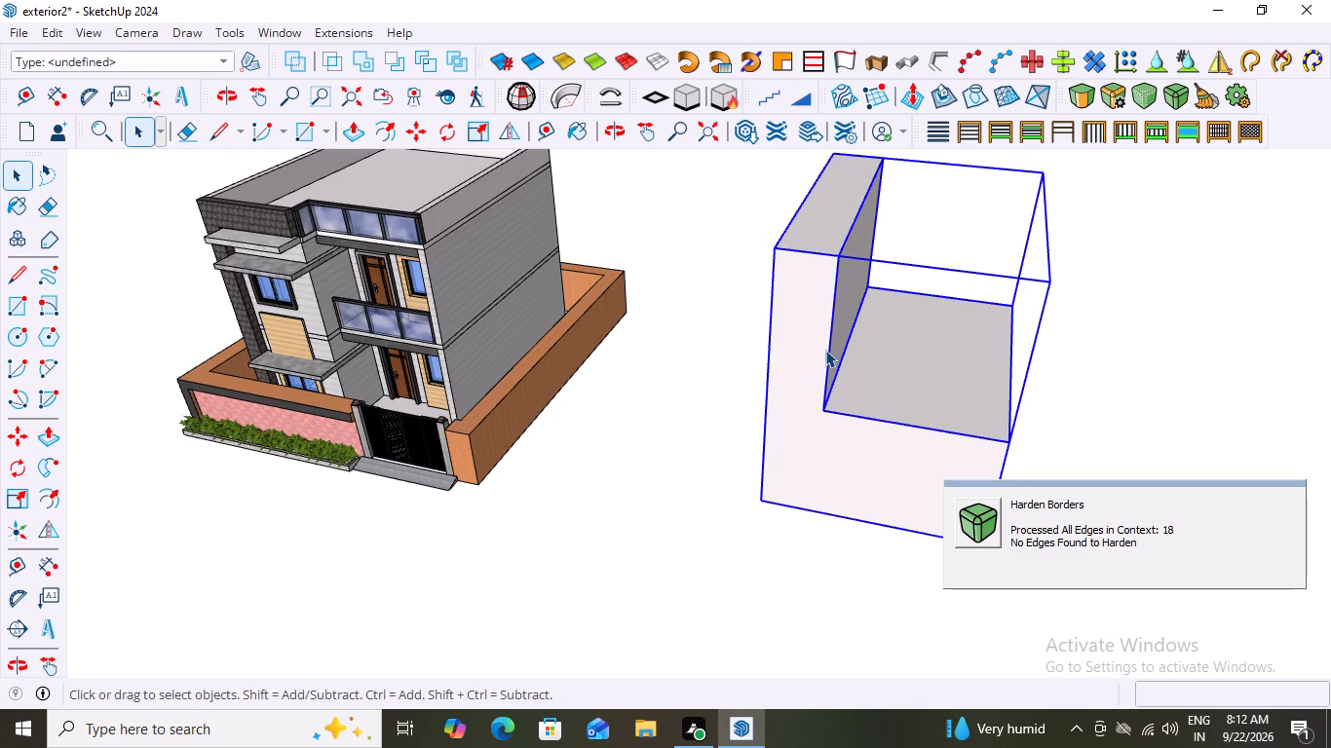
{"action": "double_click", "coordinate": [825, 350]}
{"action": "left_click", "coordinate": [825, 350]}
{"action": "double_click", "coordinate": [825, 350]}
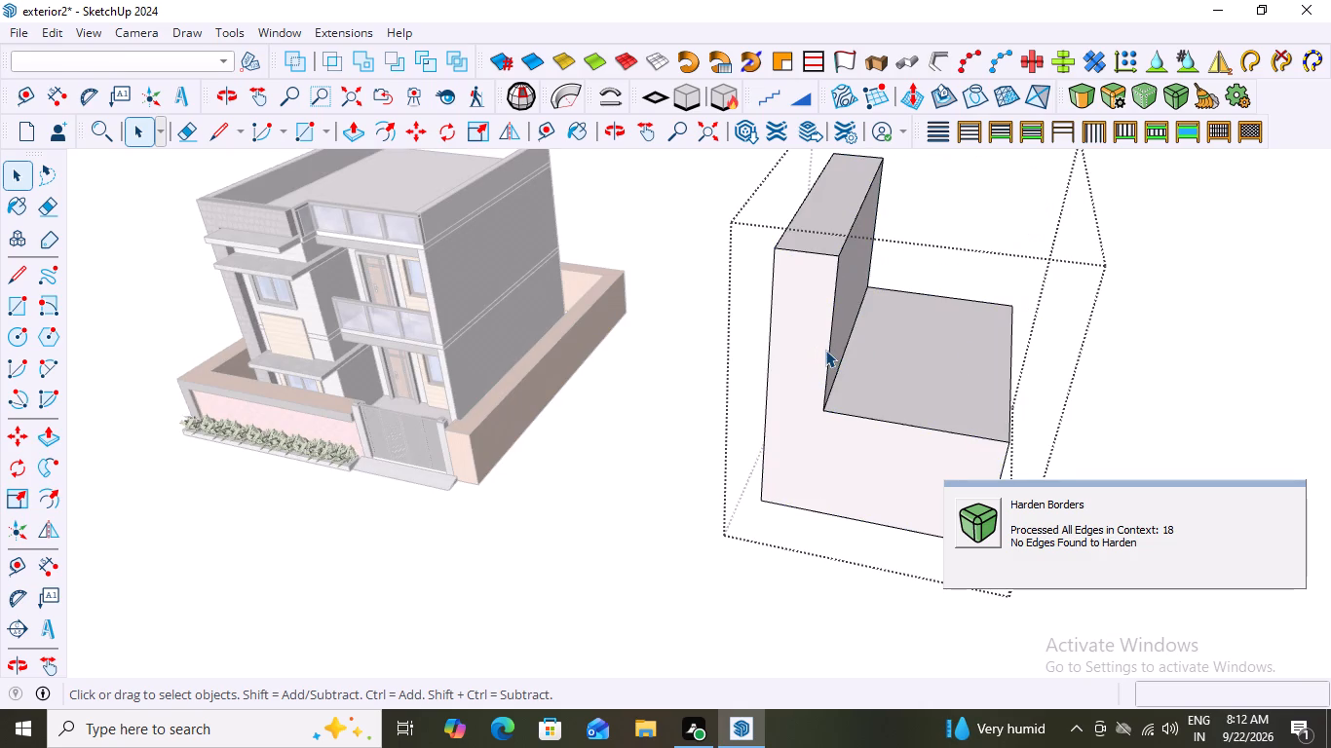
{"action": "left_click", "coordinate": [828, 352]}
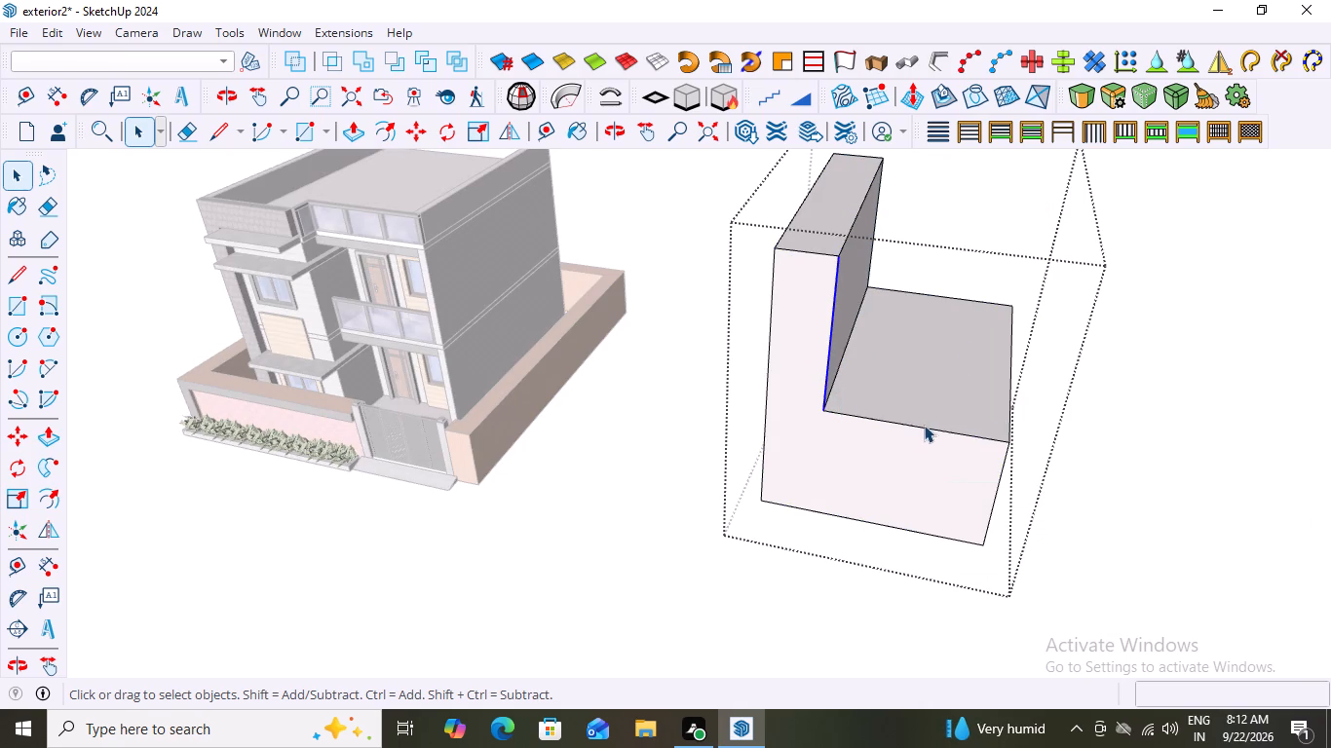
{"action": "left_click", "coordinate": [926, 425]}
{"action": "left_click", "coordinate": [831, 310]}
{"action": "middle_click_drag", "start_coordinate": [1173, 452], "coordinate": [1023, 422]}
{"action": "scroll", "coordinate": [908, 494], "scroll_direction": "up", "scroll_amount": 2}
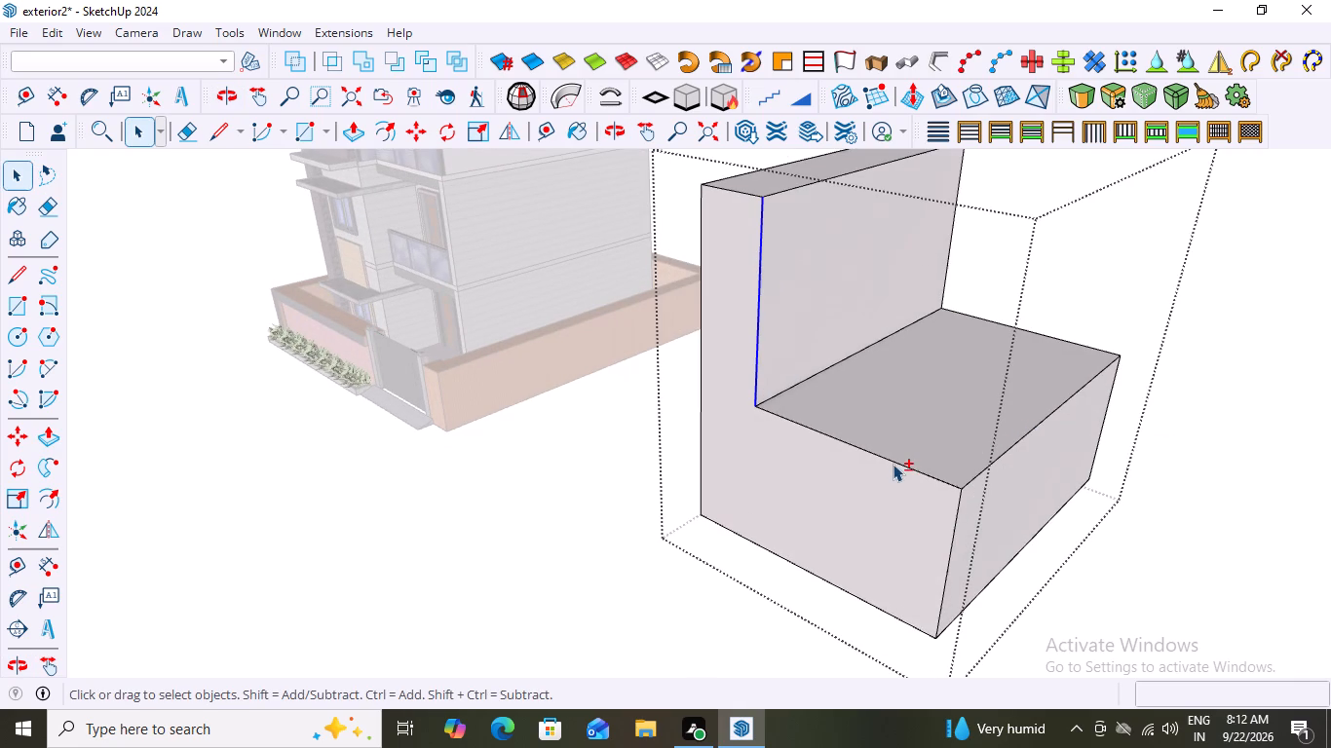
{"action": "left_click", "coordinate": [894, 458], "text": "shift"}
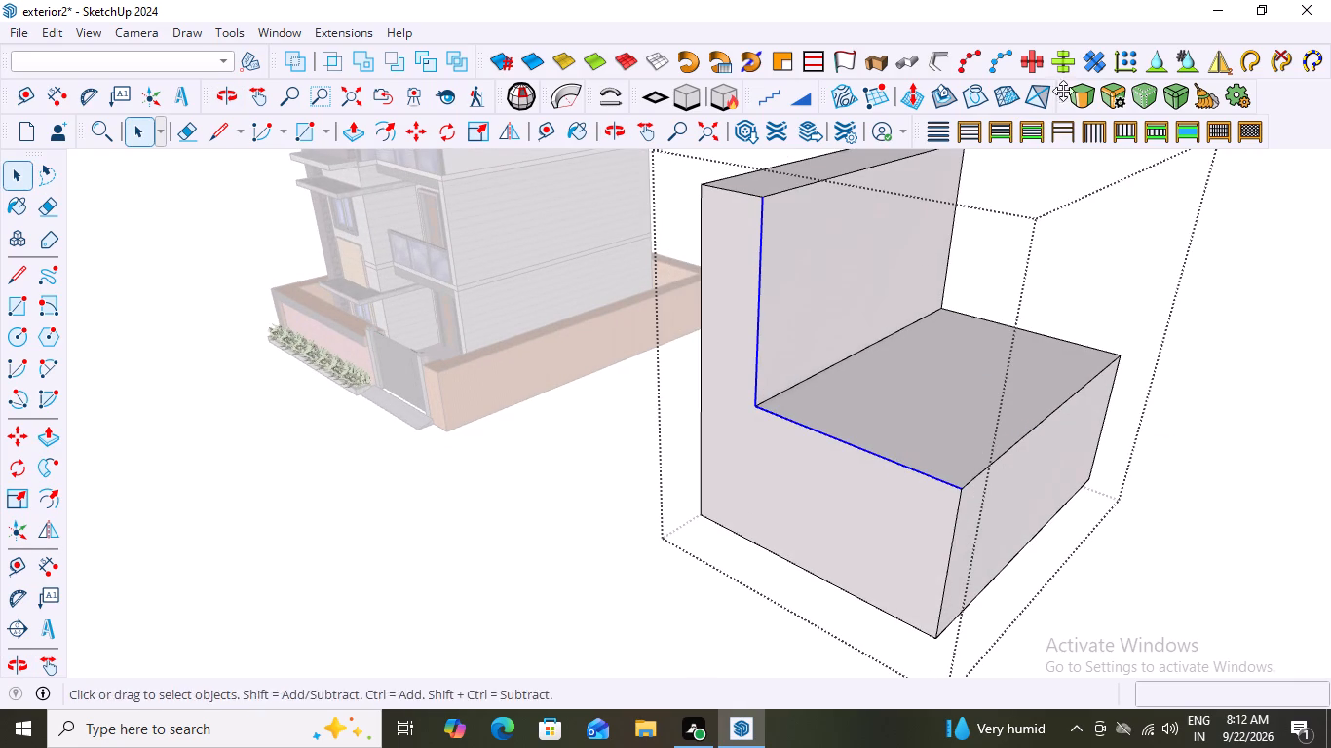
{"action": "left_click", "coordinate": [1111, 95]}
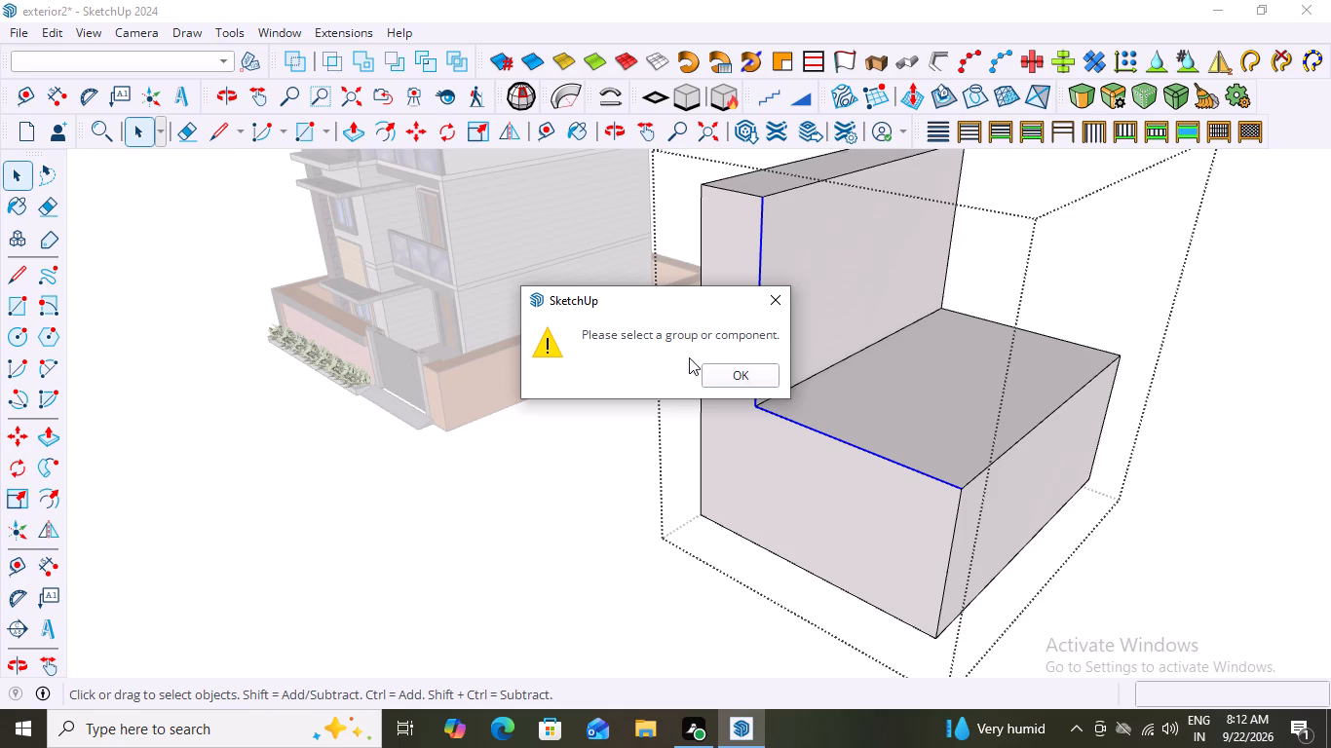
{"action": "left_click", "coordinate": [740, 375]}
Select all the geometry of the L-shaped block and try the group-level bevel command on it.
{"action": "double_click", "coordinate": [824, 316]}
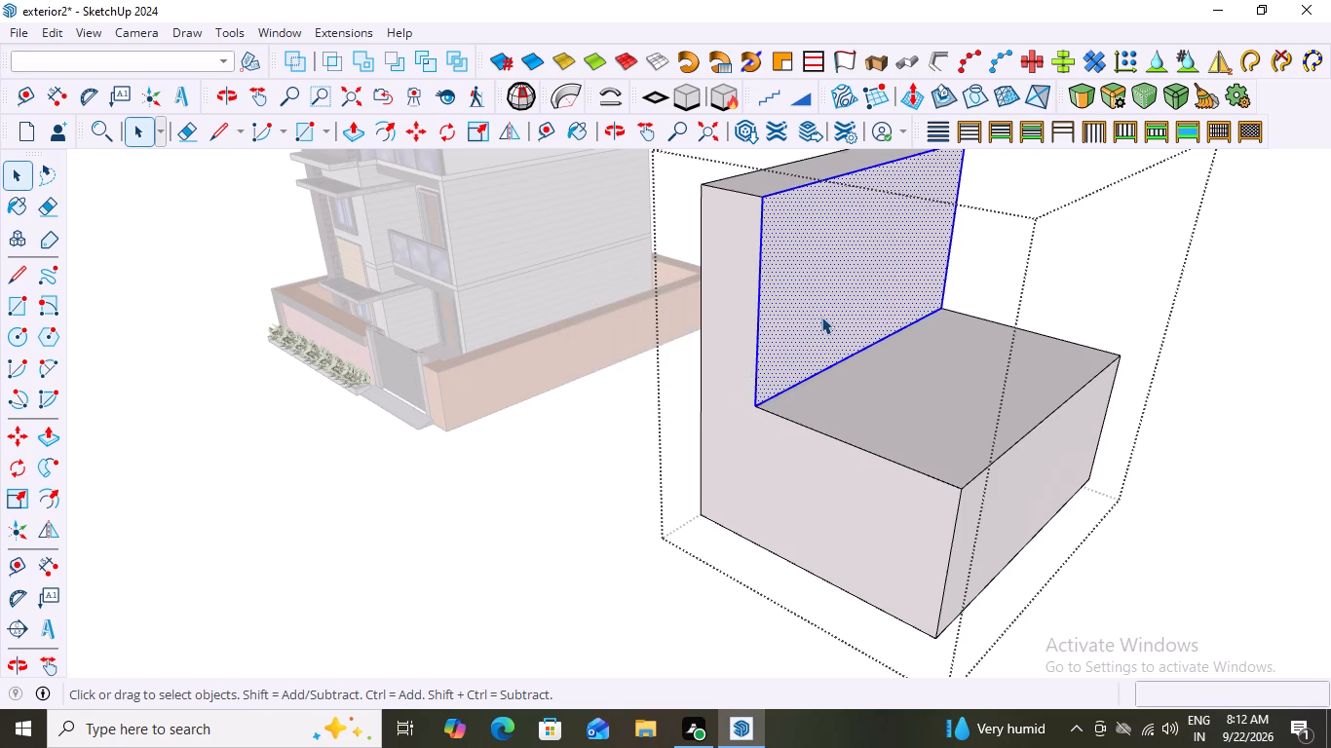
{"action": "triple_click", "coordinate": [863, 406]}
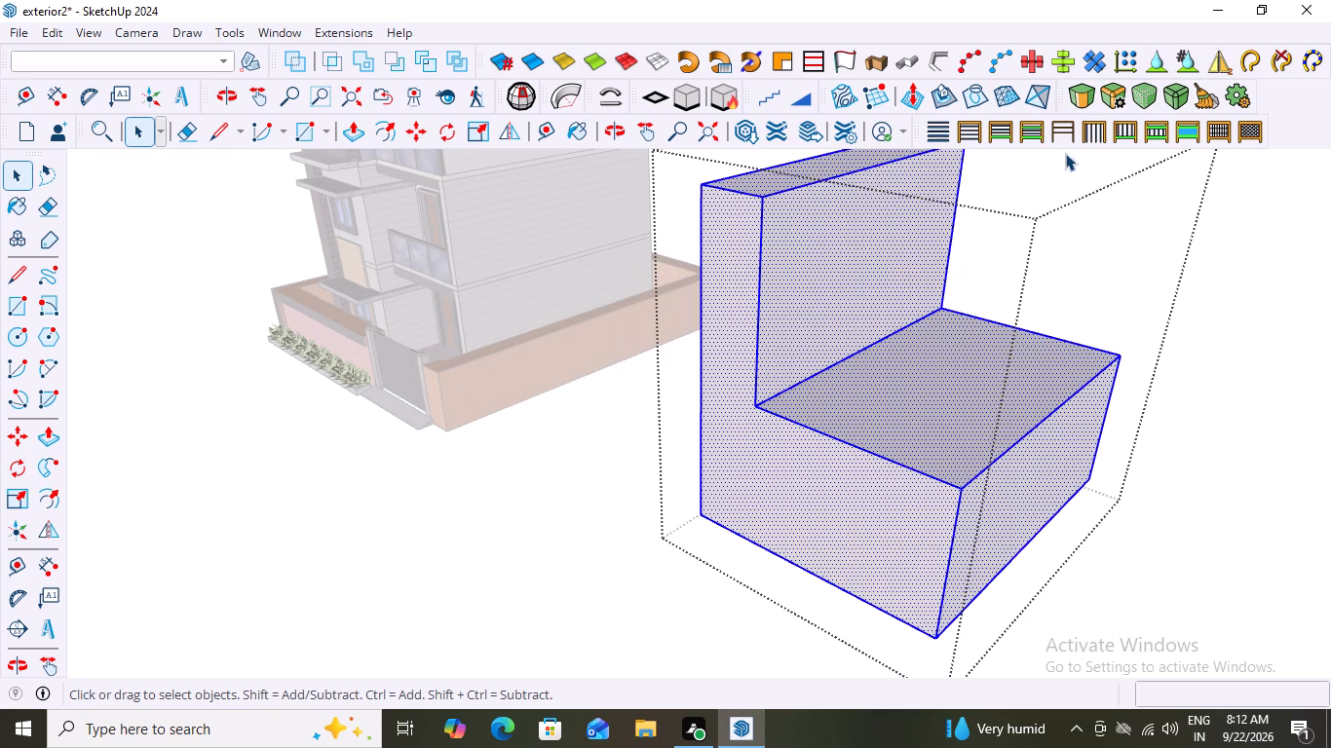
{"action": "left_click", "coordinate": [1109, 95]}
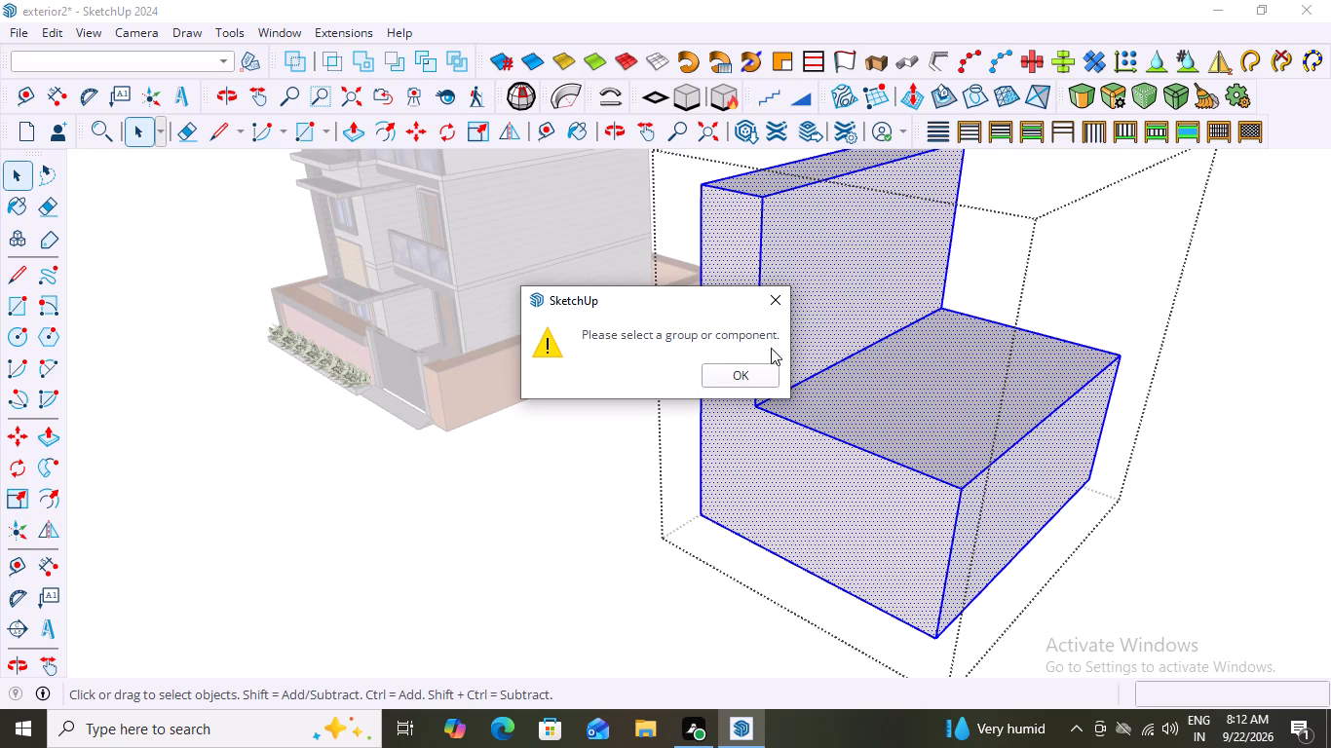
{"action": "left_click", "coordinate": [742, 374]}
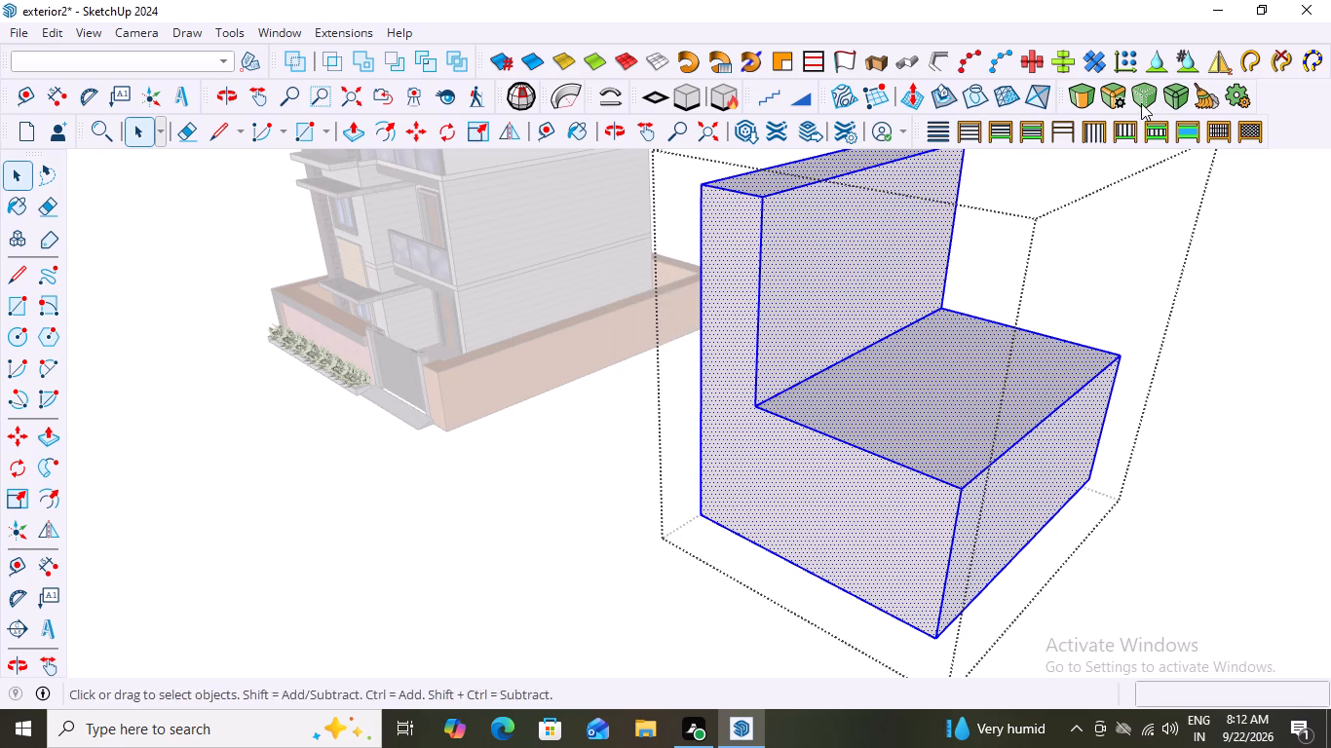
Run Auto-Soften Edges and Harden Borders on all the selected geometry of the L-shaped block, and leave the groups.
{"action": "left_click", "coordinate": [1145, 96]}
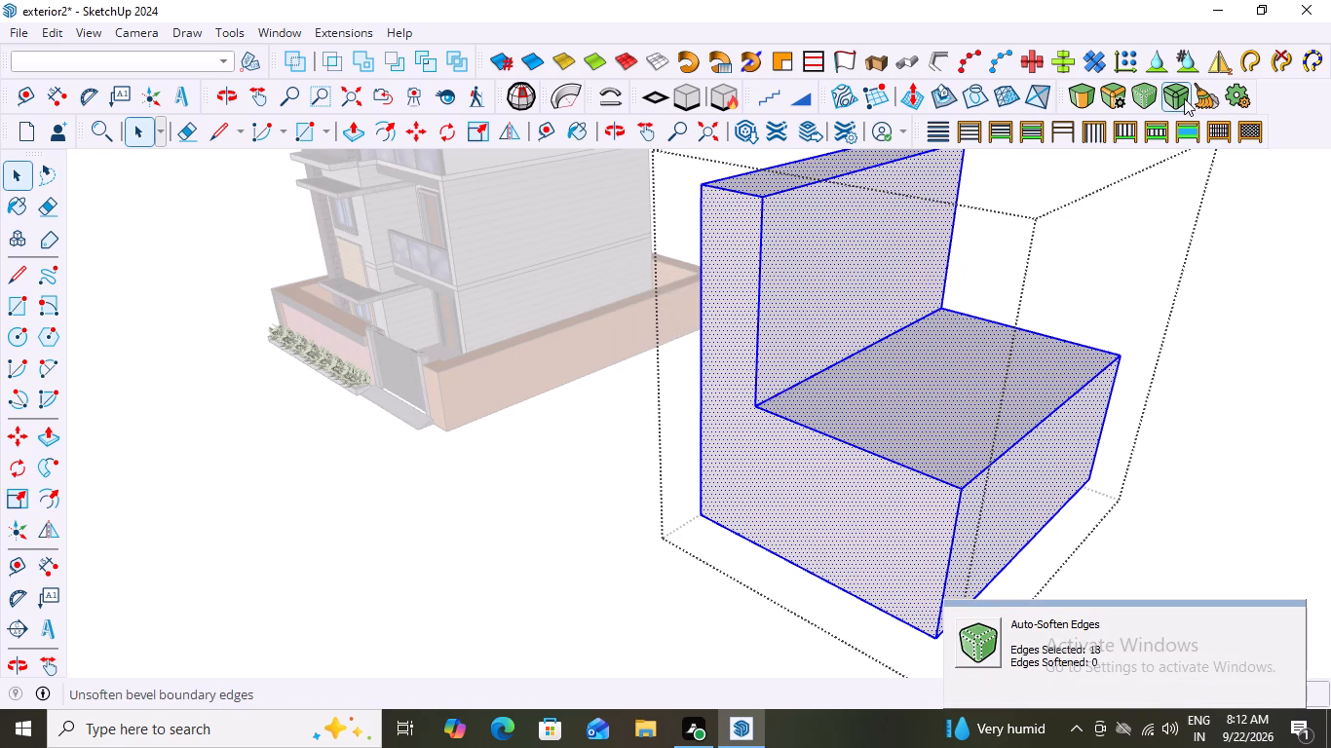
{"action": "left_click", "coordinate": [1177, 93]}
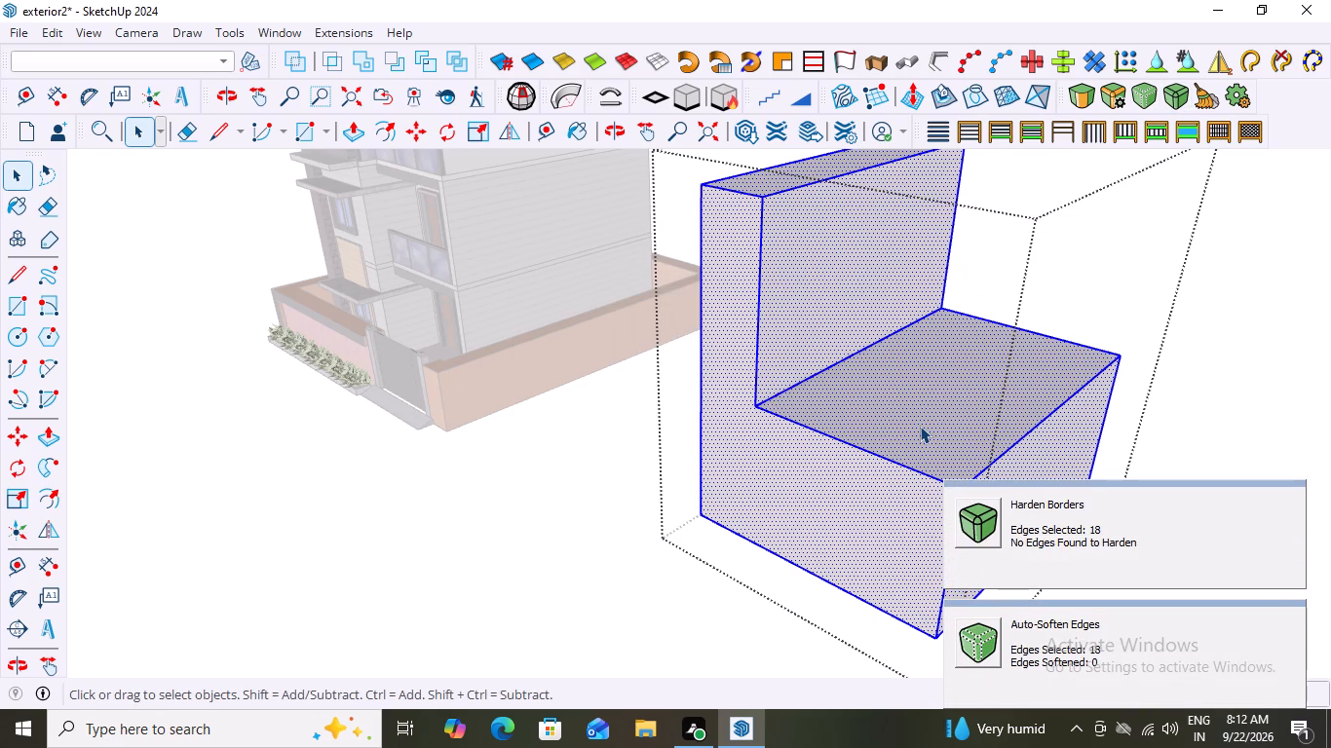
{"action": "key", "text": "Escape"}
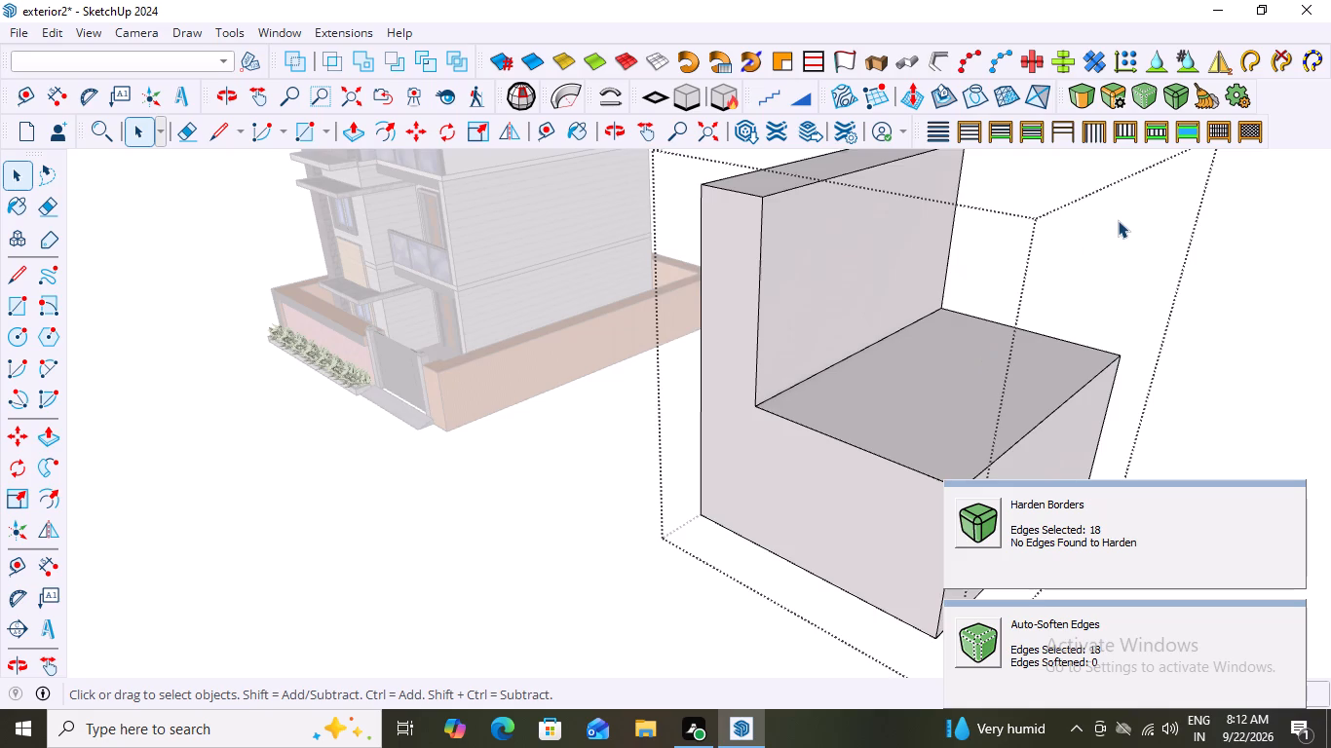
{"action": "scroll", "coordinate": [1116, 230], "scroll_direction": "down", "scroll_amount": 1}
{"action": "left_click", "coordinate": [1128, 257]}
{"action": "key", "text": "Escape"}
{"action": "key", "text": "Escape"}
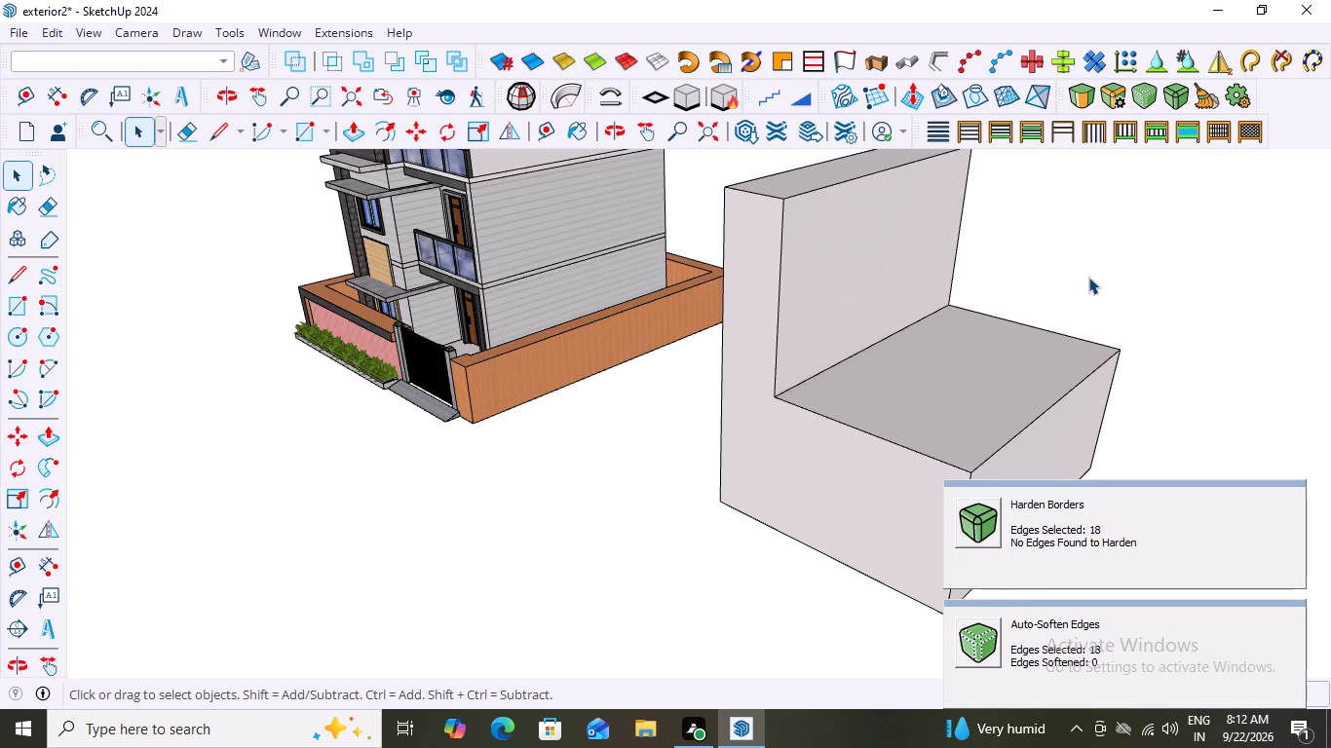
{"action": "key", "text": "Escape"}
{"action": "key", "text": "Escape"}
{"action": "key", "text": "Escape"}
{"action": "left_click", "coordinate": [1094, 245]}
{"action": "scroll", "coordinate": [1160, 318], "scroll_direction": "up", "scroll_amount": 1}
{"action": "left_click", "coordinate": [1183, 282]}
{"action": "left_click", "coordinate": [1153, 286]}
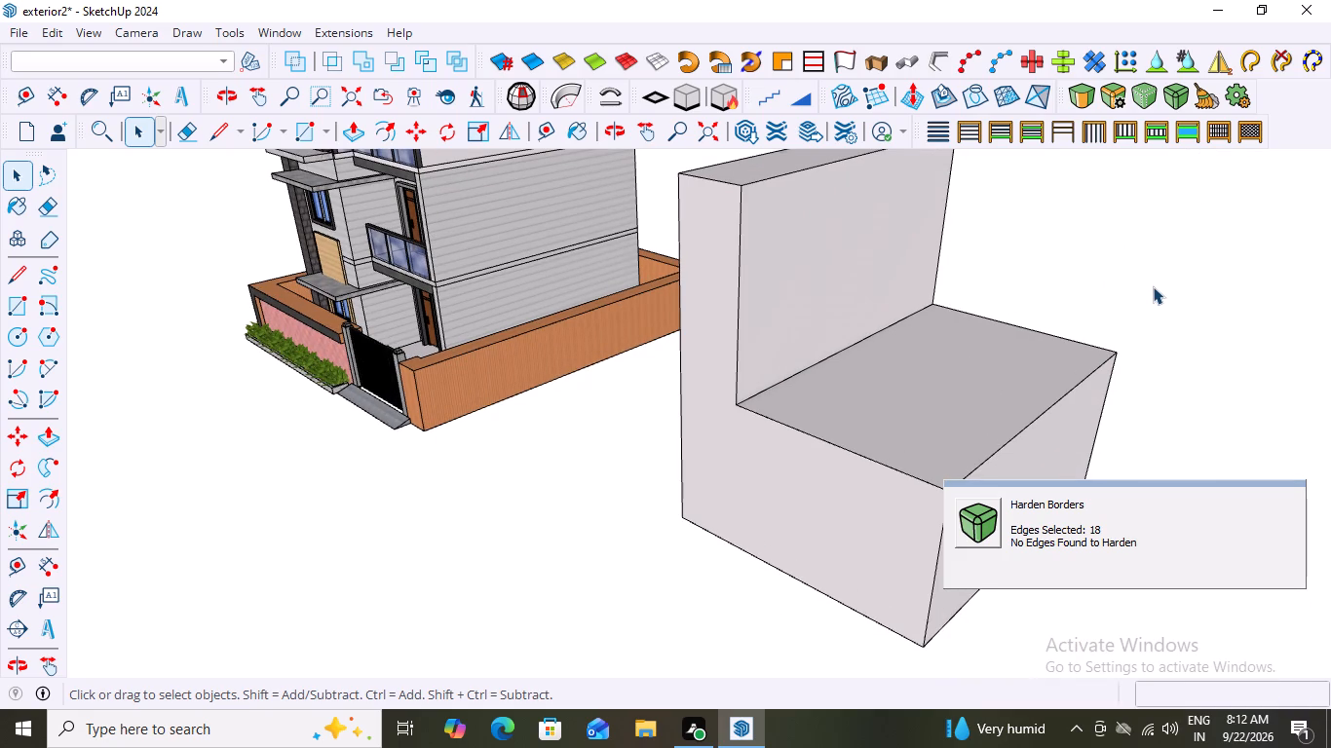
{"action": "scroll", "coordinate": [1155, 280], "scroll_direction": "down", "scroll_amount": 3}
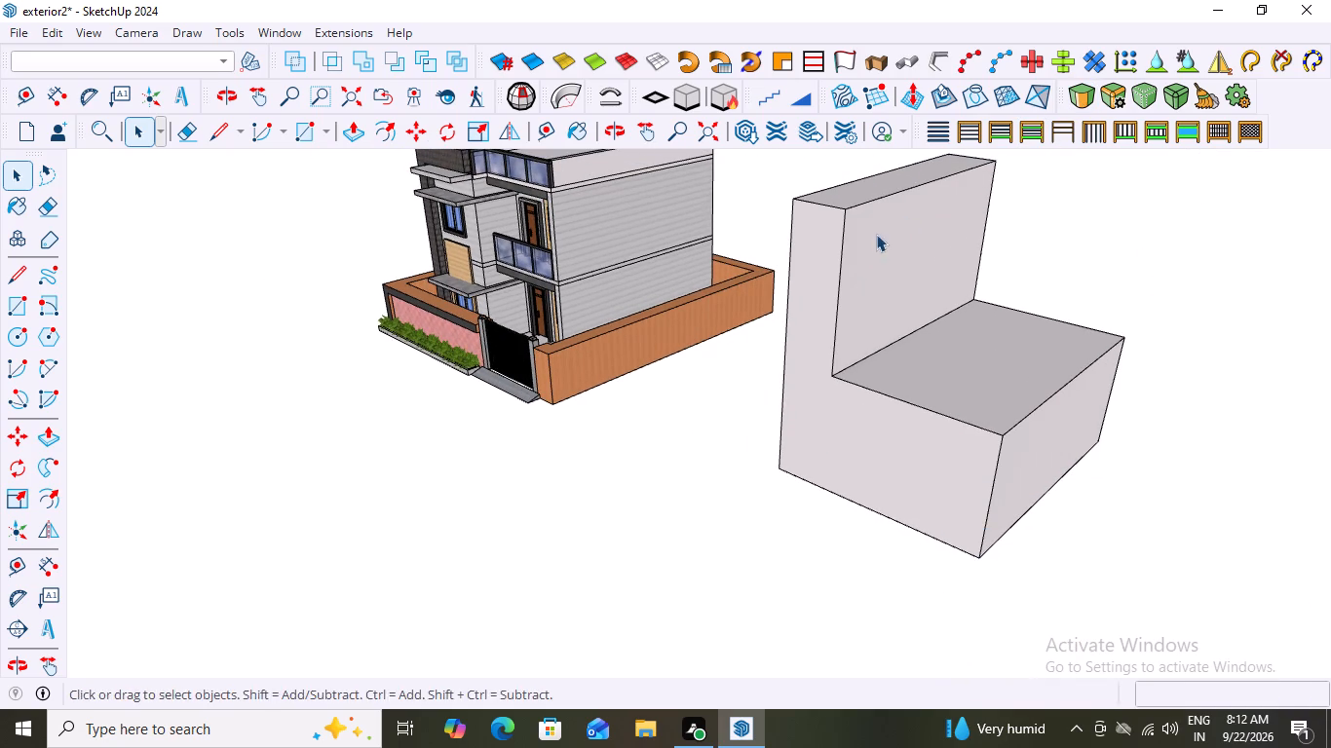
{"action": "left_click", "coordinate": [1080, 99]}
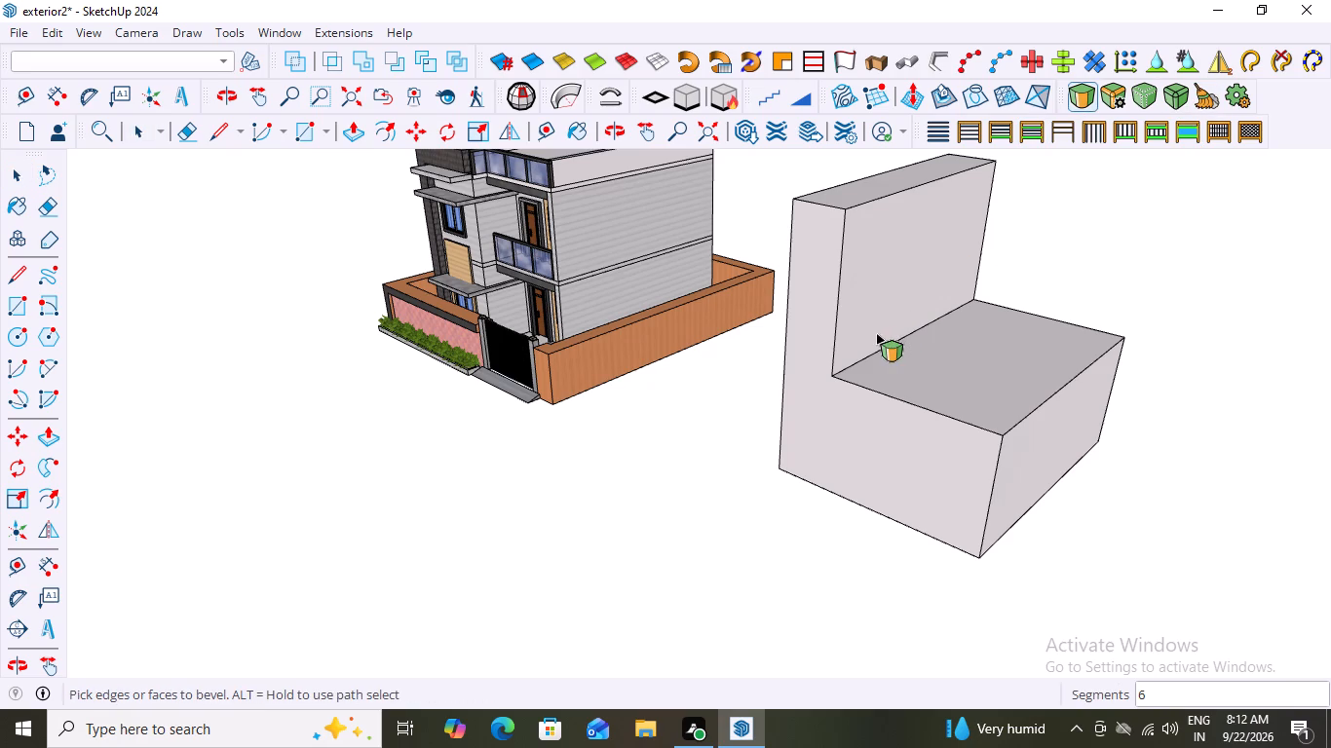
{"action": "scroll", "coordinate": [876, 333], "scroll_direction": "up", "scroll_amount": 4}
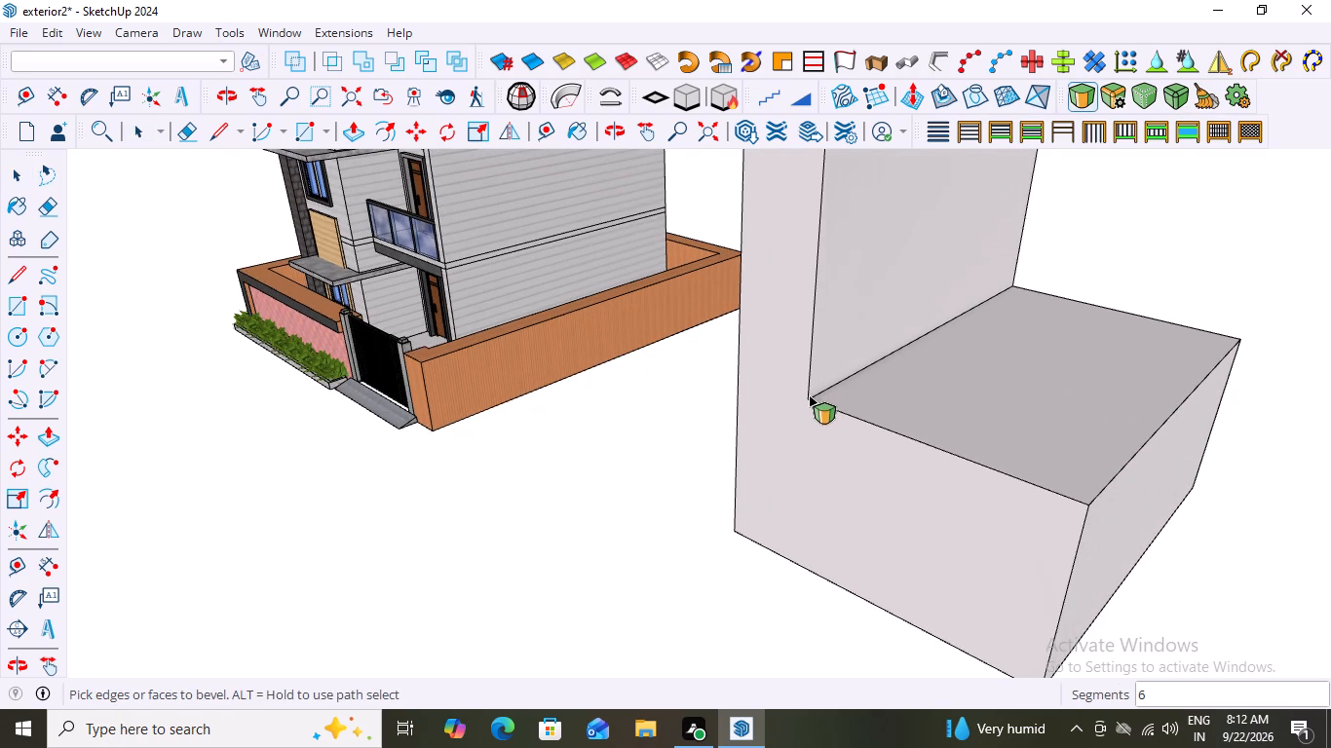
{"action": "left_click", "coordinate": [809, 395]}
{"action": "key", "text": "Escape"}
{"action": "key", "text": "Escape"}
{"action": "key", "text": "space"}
Inside the nested group, bevel the upright and horizontal inner-corner edges on the block's gate-side face, with about 2' 3" offset and 6 segments.
{"action": "double_click", "coordinate": [820, 310]}
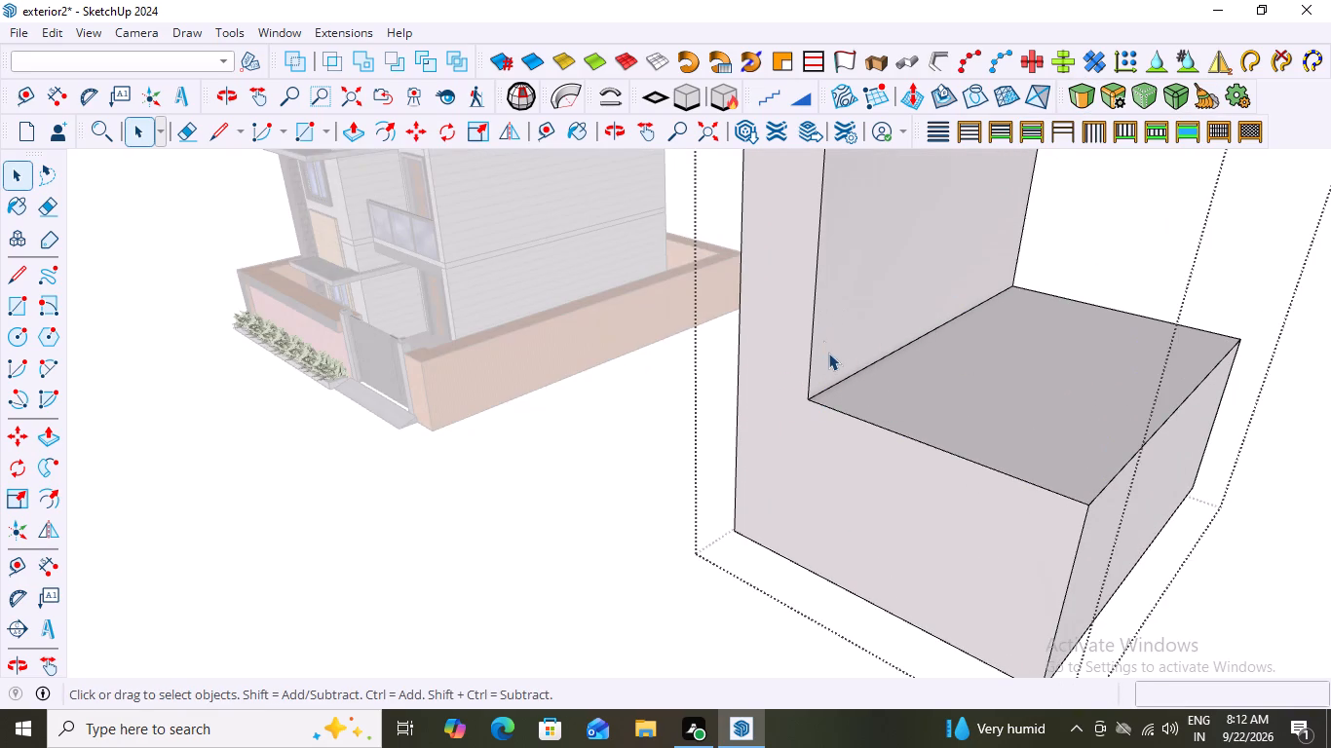
{"action": "scroll", "coordinate": [830, 355], "scroll_direction": "up", "scroll_amount": 2}
{"action": "scroll", "coordinate": [829, 325], "scroll_direction": "down", "scroll_amount": 8}
{"action": "scroll", "coordinate": [896, 427], "scroll_direction": "up", "scroll_amount": 2}
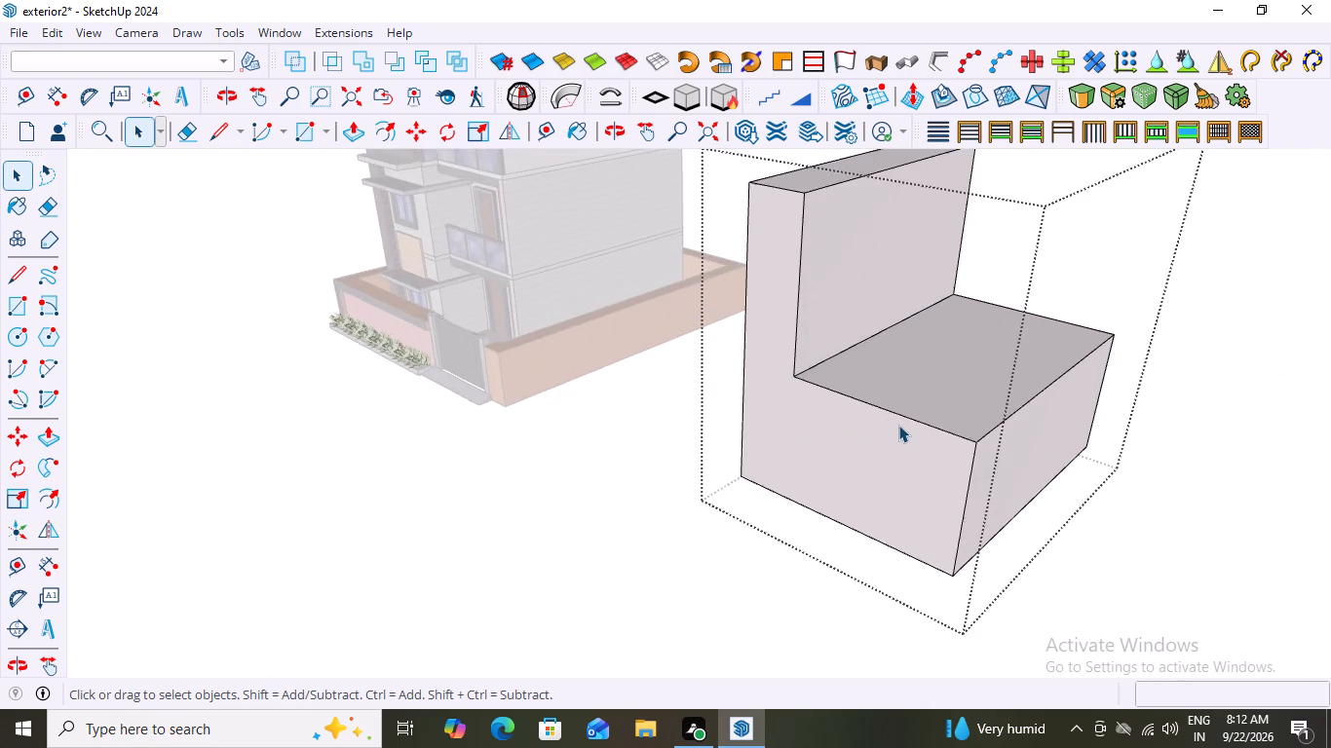
{"action": "scroll", "coordinate": [898, 425], "scroll_direction": "up", "scroll_amount": 3}
{"action": "left_click", "coordinate": [760, 340]}
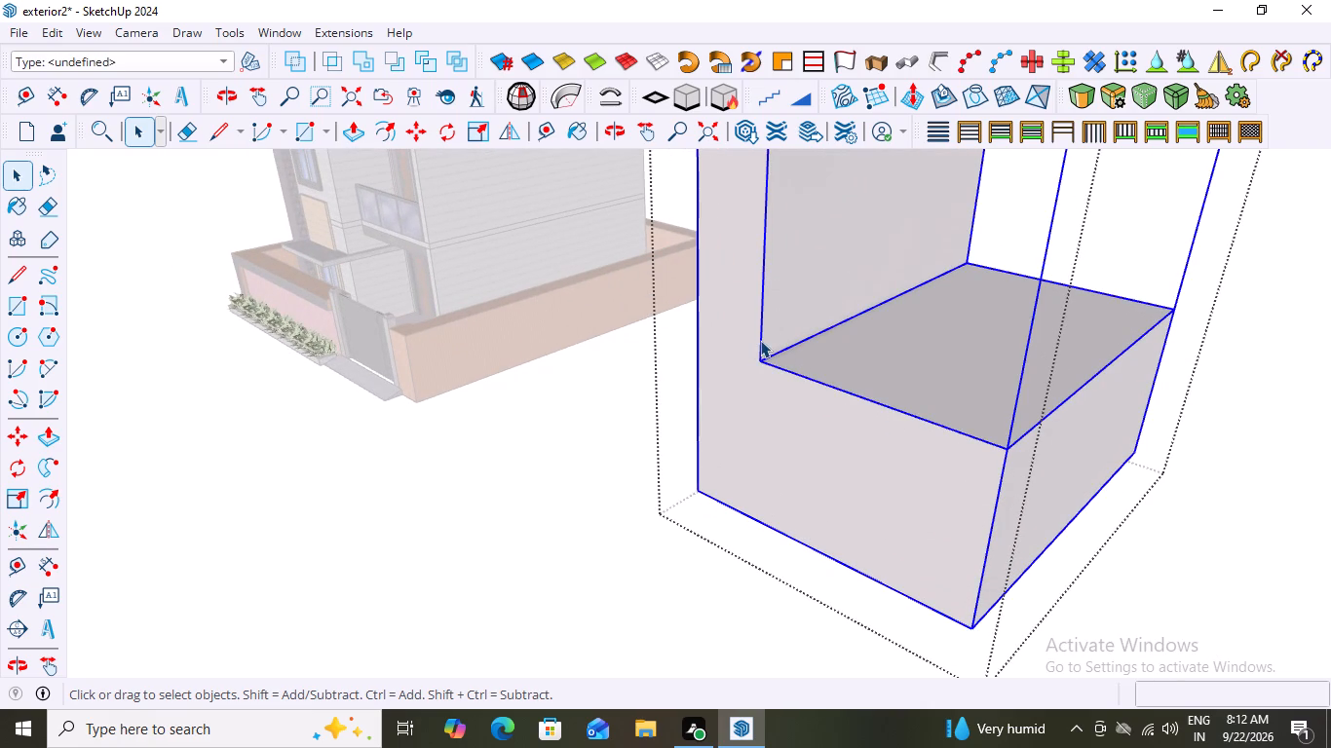
{"action": "double_click", "coordinate": [760, 340]}
{"action": "left_click", "coordinate": [760, 340]}
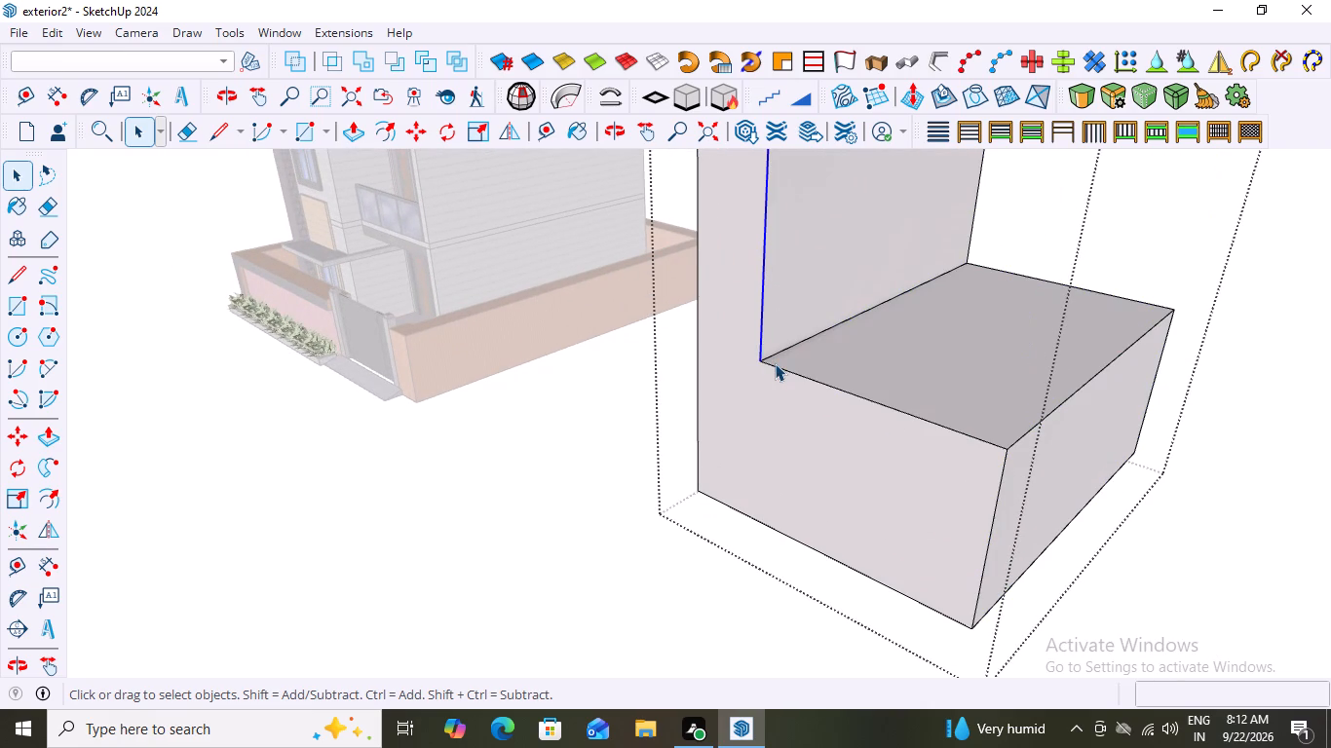
{"action": "left_click", "coordinate": [784, 368], "text": "shift"}
{"action": "left_click", "coordinate": [1092, 96]}
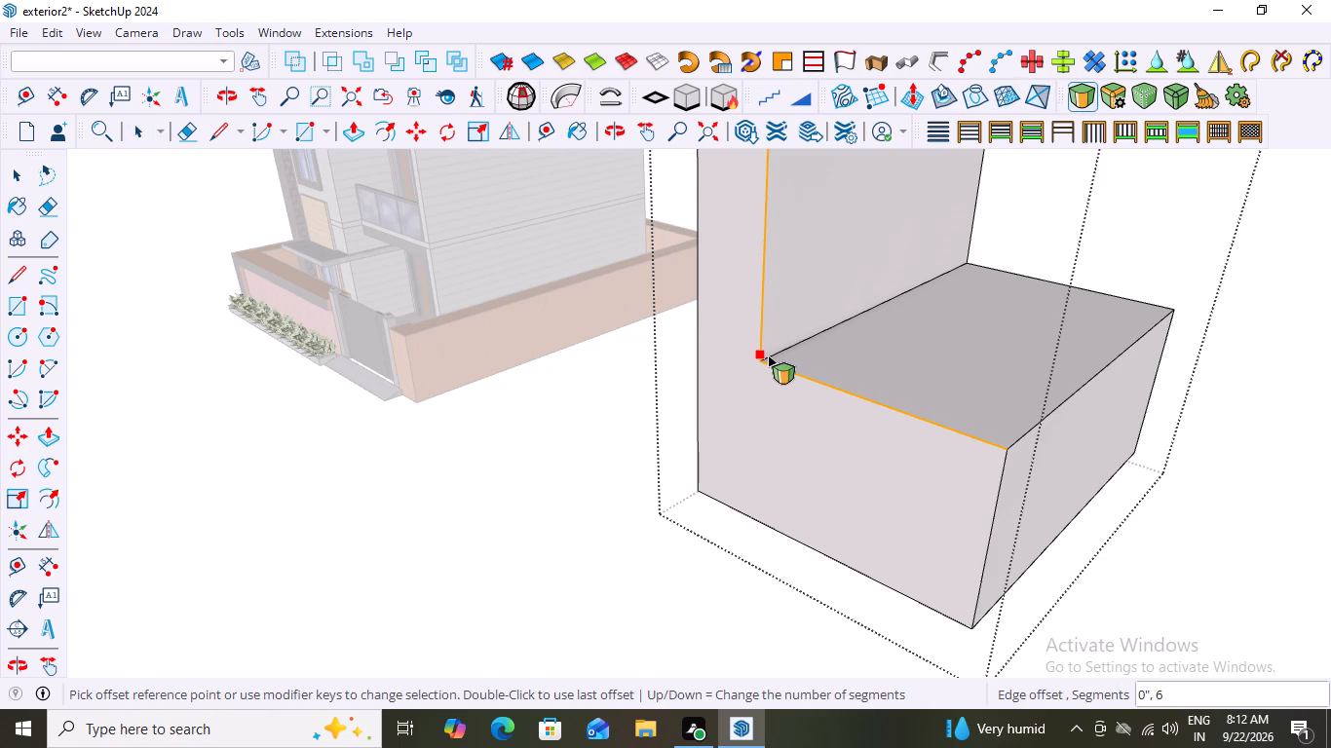
{"action": "left_click", "coordinate": [761, 363]}
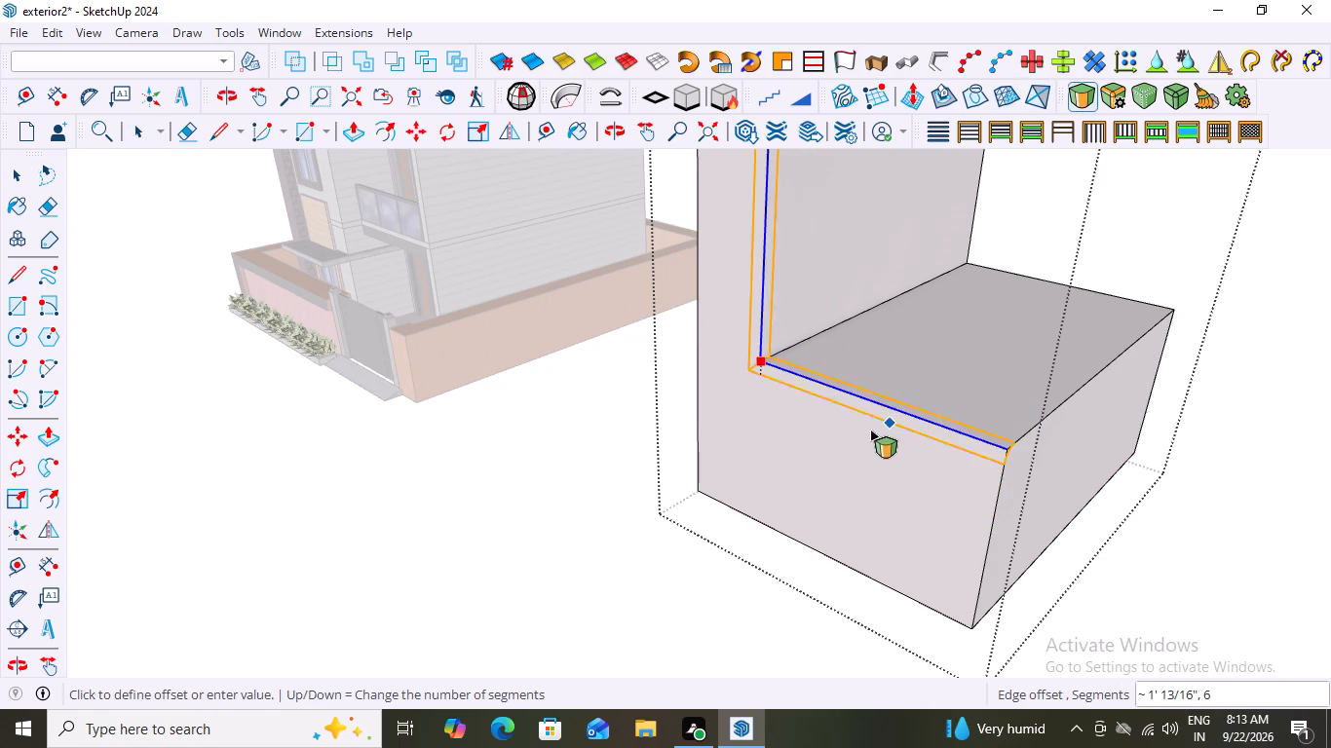
{"action": "left_click", "coordinate": [845, 430]}
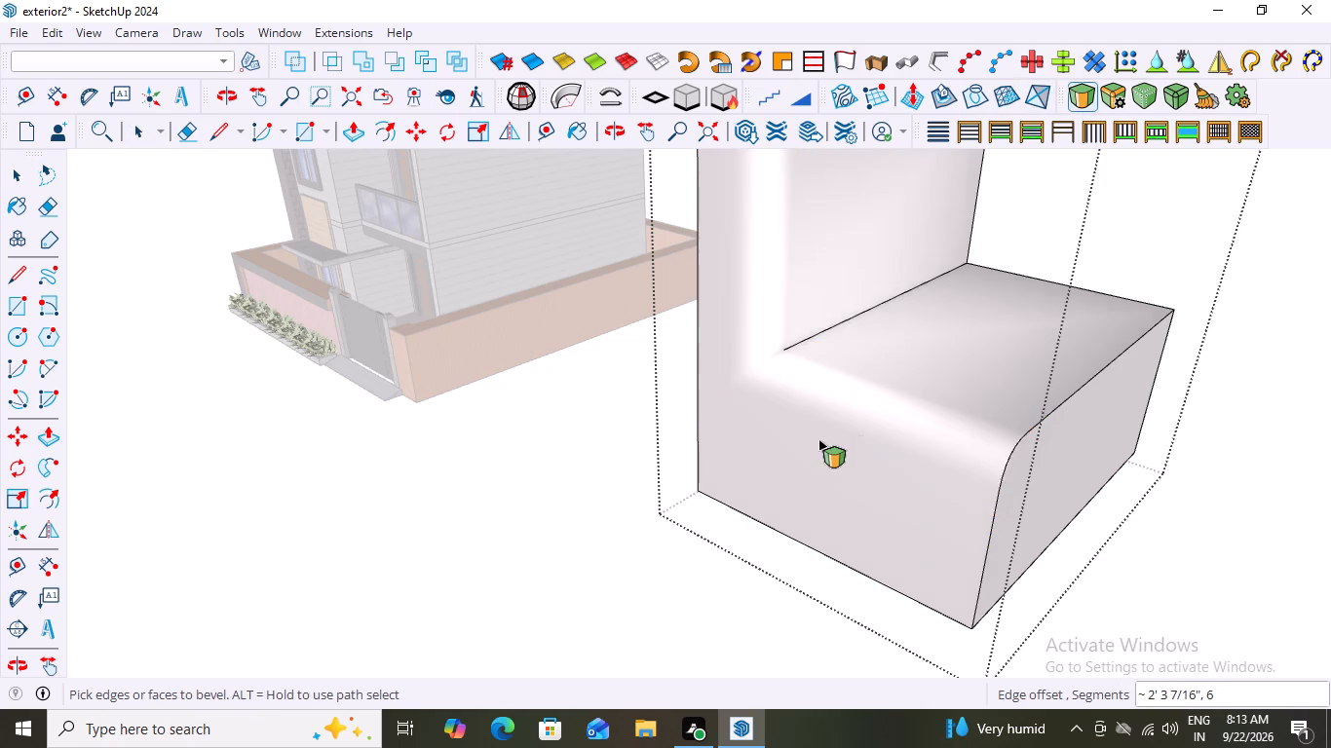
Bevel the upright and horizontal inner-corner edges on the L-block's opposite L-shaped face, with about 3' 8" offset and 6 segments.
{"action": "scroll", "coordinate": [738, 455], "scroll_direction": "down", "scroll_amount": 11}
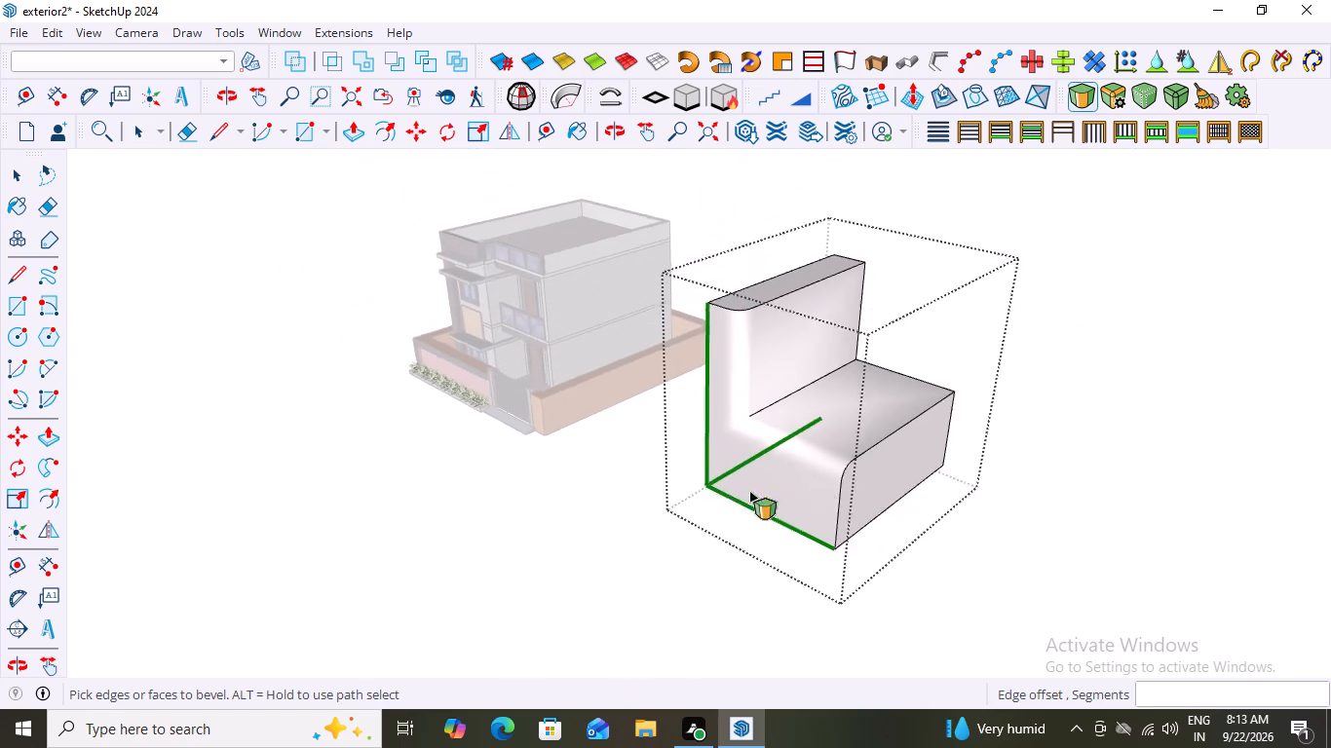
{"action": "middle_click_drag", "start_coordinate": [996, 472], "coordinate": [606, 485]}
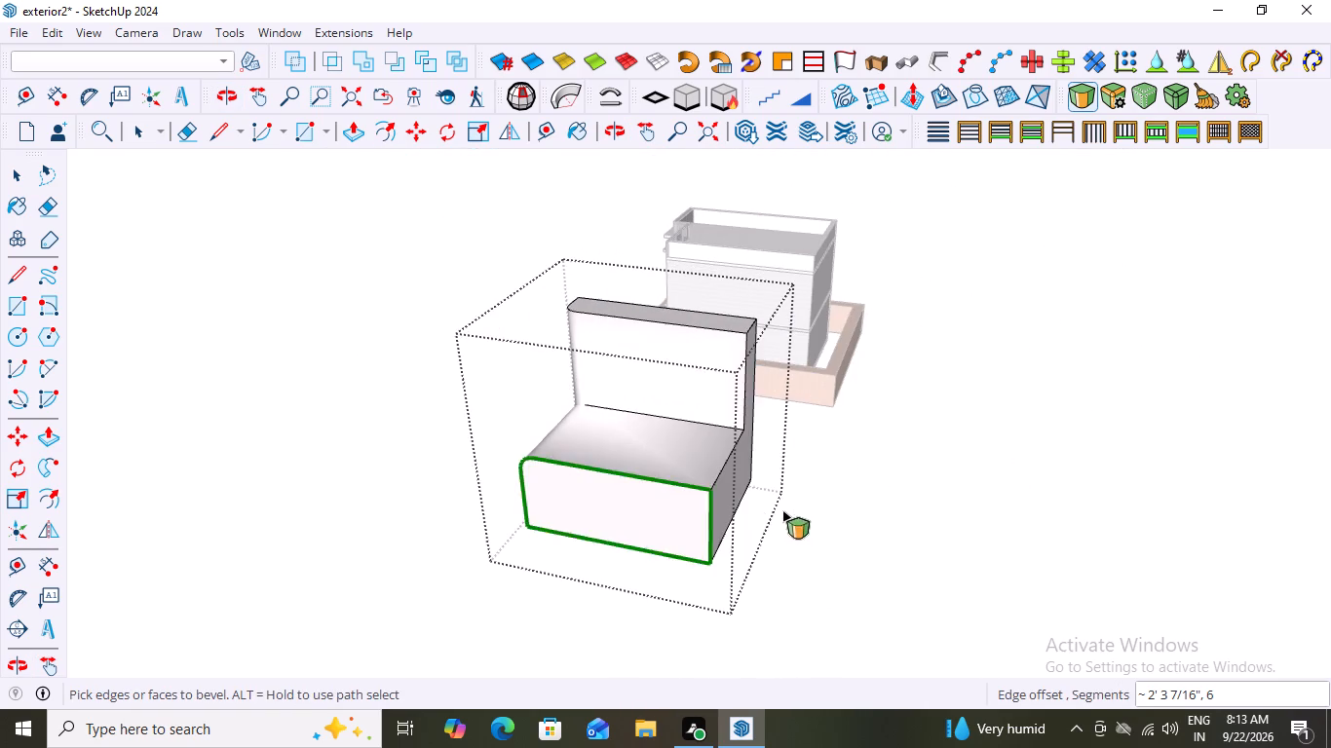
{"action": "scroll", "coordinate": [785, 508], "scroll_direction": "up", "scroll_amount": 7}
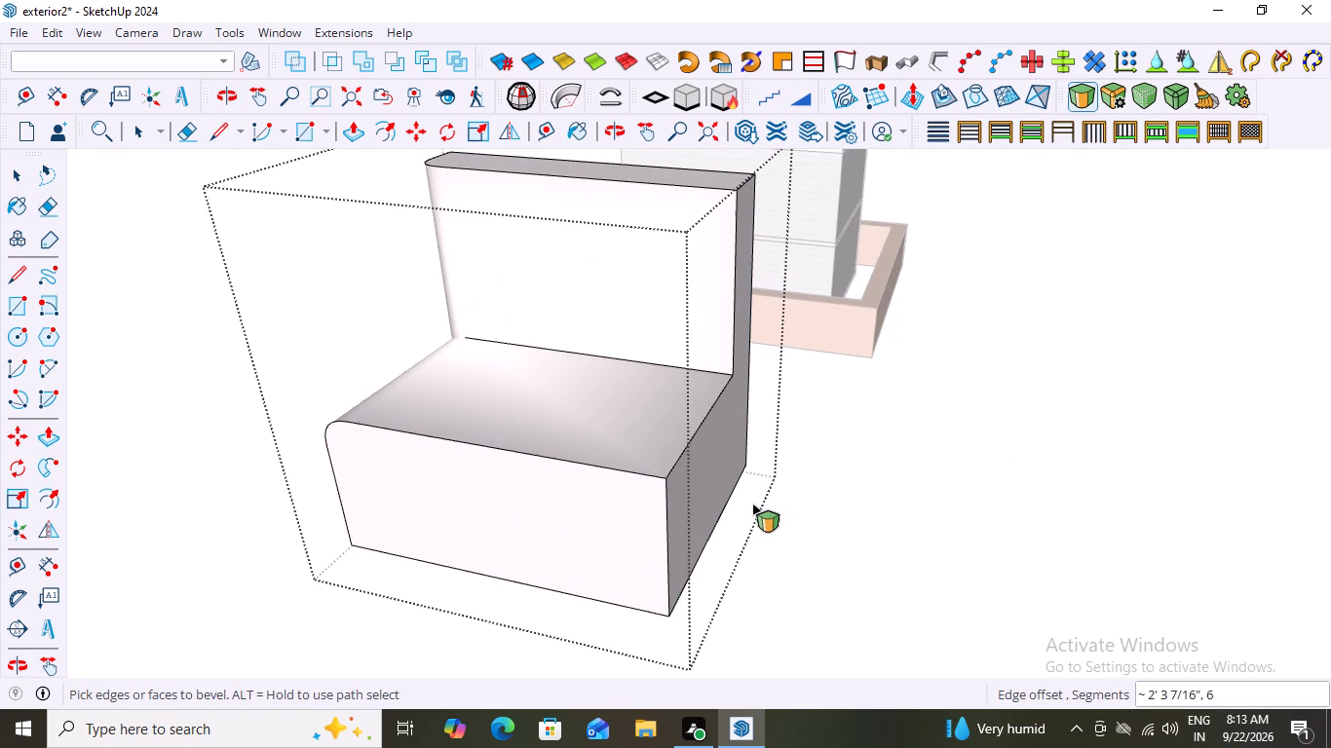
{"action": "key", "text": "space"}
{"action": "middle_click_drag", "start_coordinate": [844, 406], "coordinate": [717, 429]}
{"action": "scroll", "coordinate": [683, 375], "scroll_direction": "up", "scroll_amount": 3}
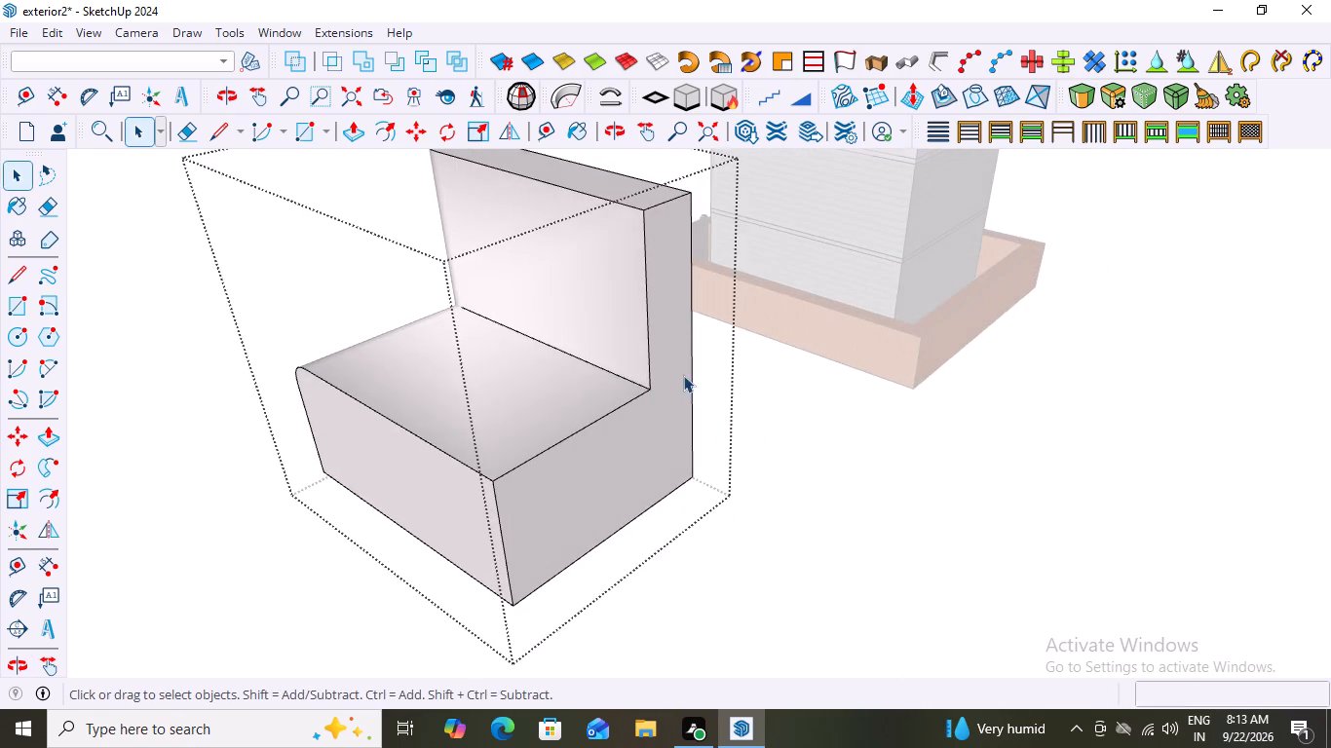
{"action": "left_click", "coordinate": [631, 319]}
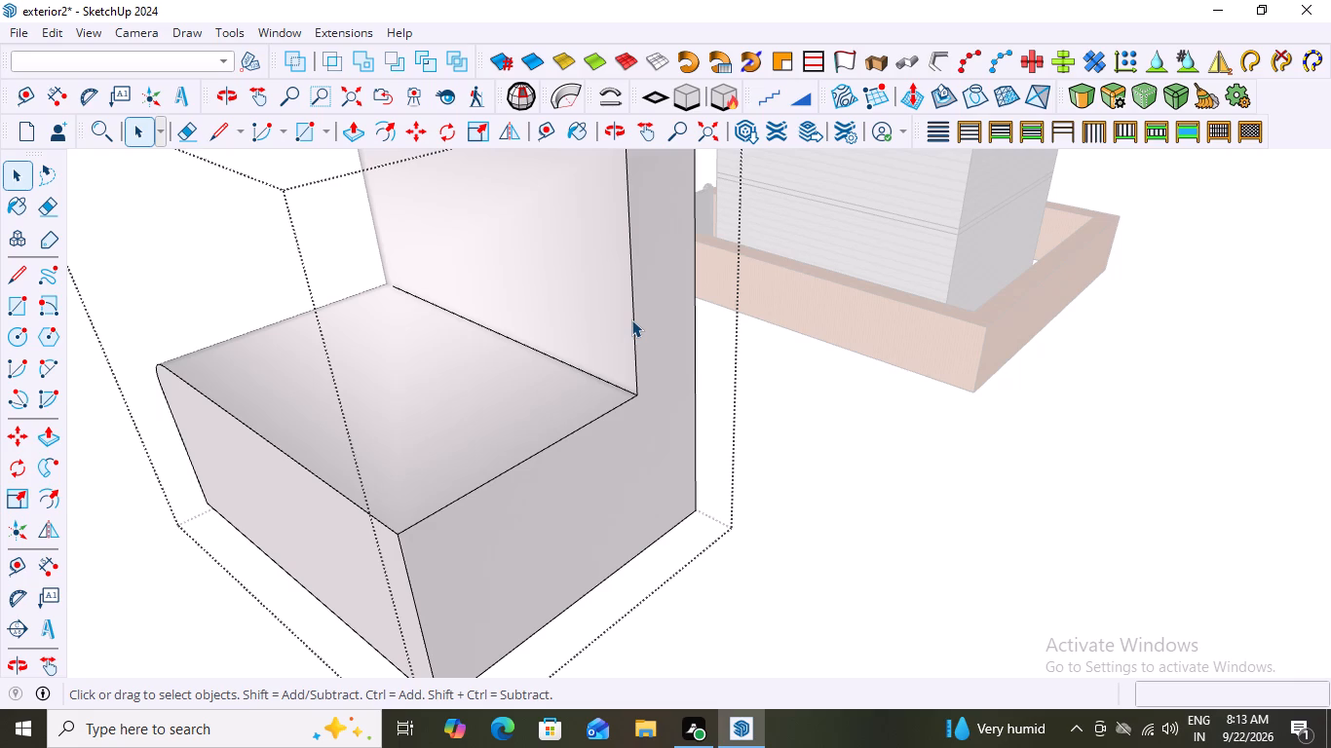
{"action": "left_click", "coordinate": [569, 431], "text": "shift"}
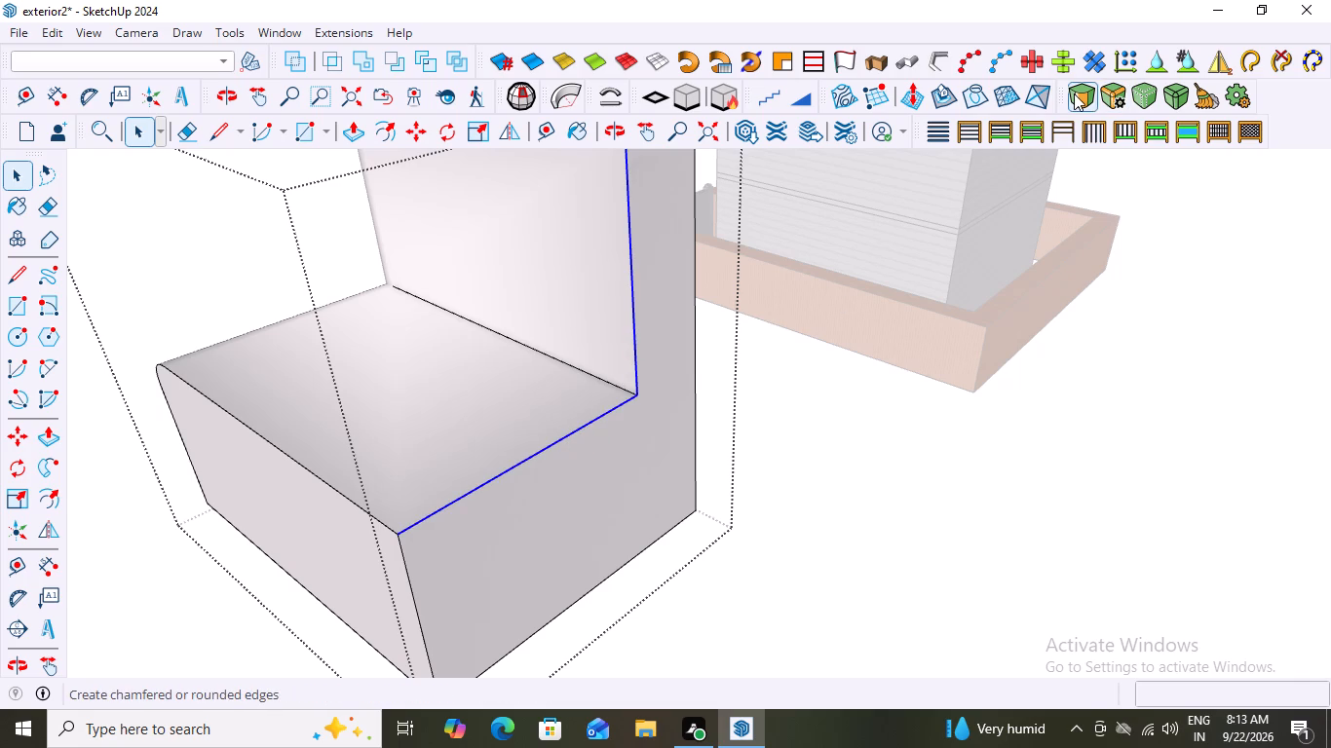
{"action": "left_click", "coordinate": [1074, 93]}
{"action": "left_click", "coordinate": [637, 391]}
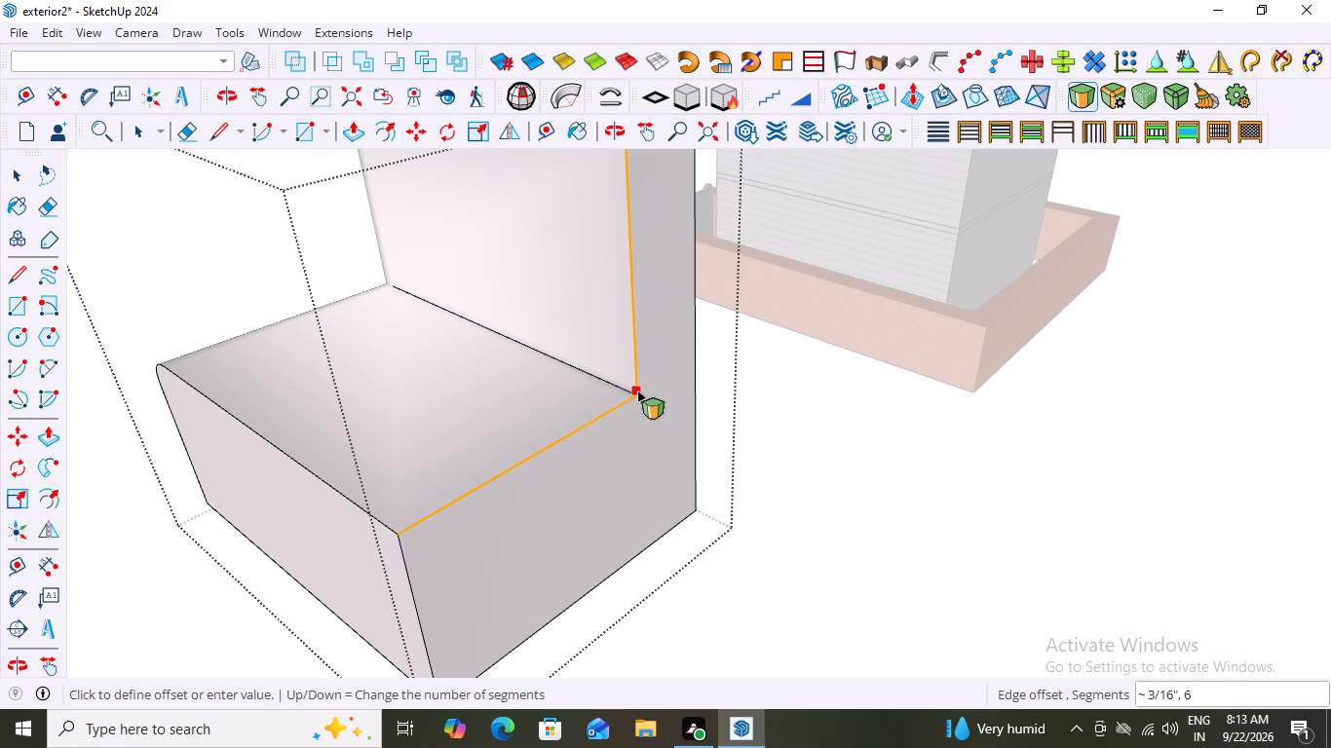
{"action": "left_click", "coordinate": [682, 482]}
Examine the bevelled edges of the L-shaped block from both of its sides.
{"action": "scroll", "coordinate": [802, 508], "scroll_direction": "down", "scroll_amount": 4}
{"action": "middle_click_drag", "start_coordinate": [868, 533], "coordinate": [967, 453]}
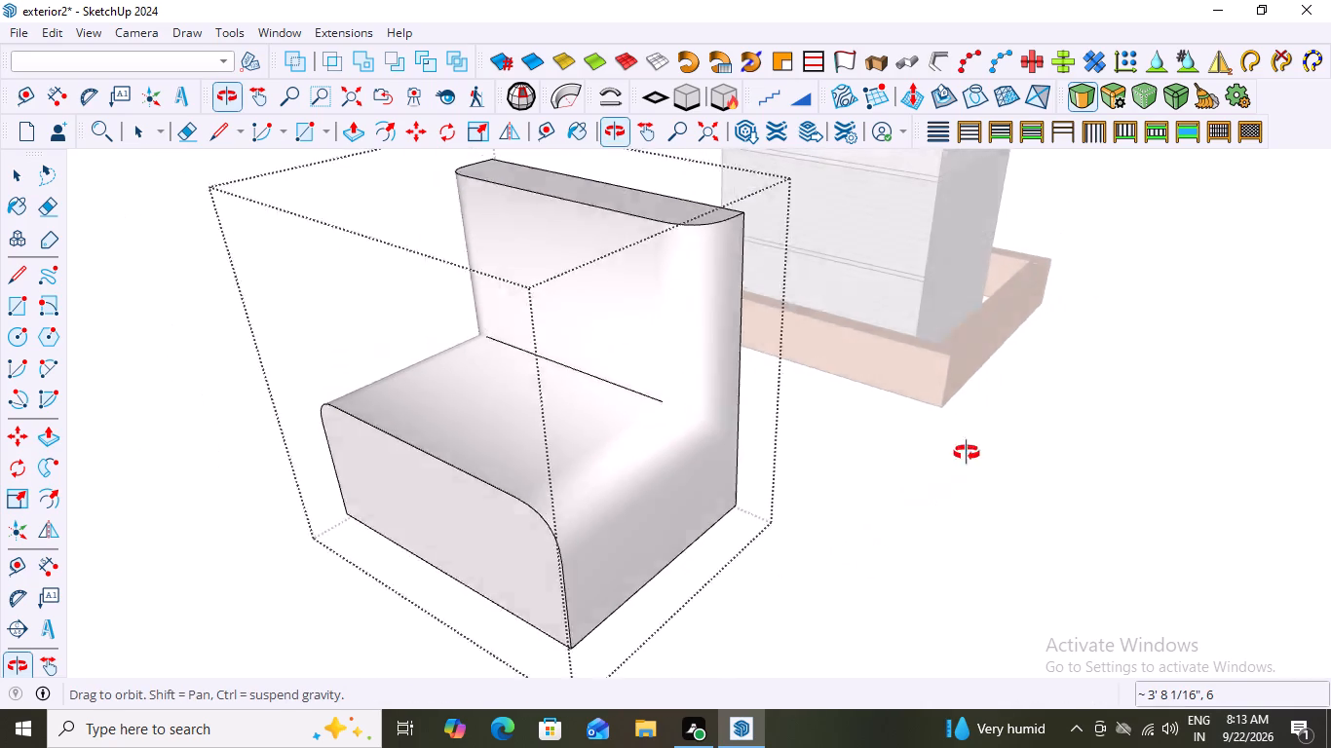
{"action": "middle_click_drag", "start_coordinate": [967, 453], "coordinate": [1001, 460]}
{"action": "scroll", "coordinate": [1001, 460], "scroll_direction": "down", "scroll_amount": 2}
{"action": "scroll", "coordinate": [802, 496], "scroll_direction": "down", "scroll_amount": 3}
{"action": "middle_click_drag", "start_coordinate": [618, 499], "coordinate": [794, 532]}
{"action": "scroll", "coordinate": [751, 467], "scroll_direction": "up", "scroll_amount": 5}
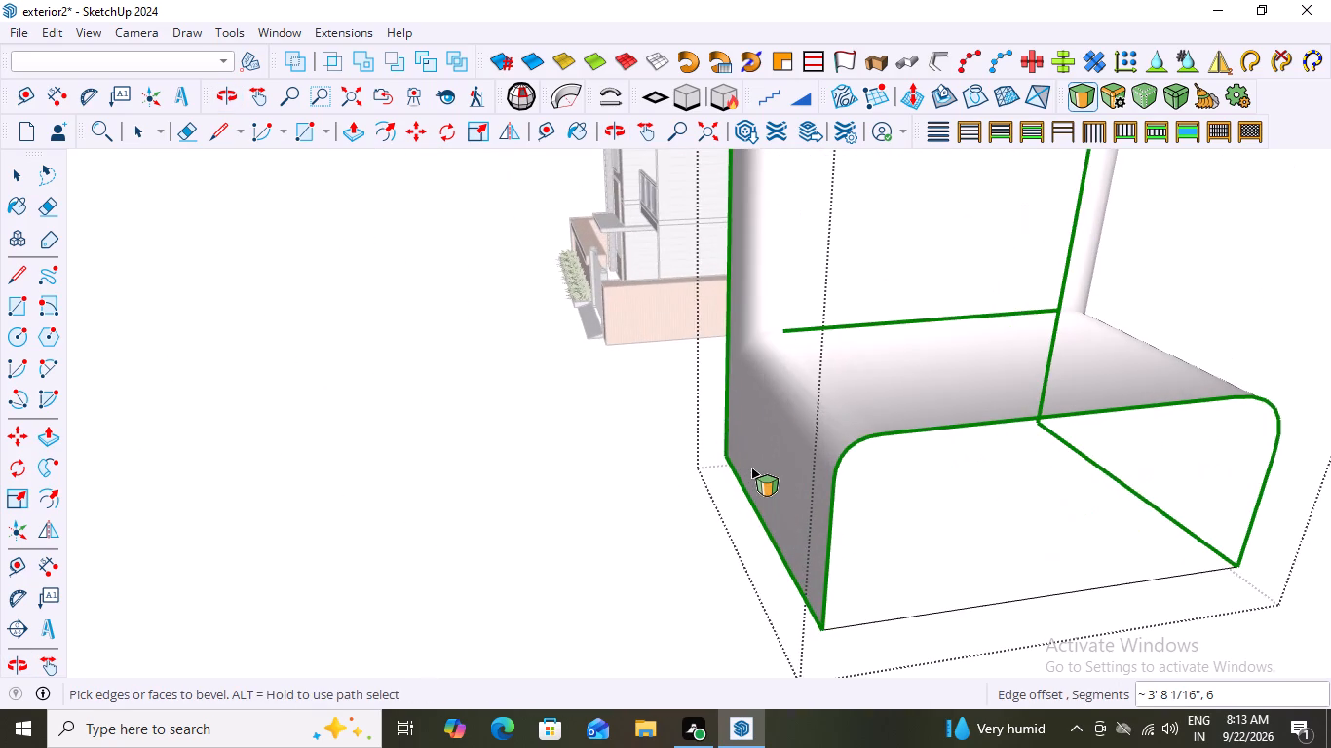
{"action": "scroll", "coordinate": [634, 381], "scroll_direction": "down", "scroll_amount": 7}
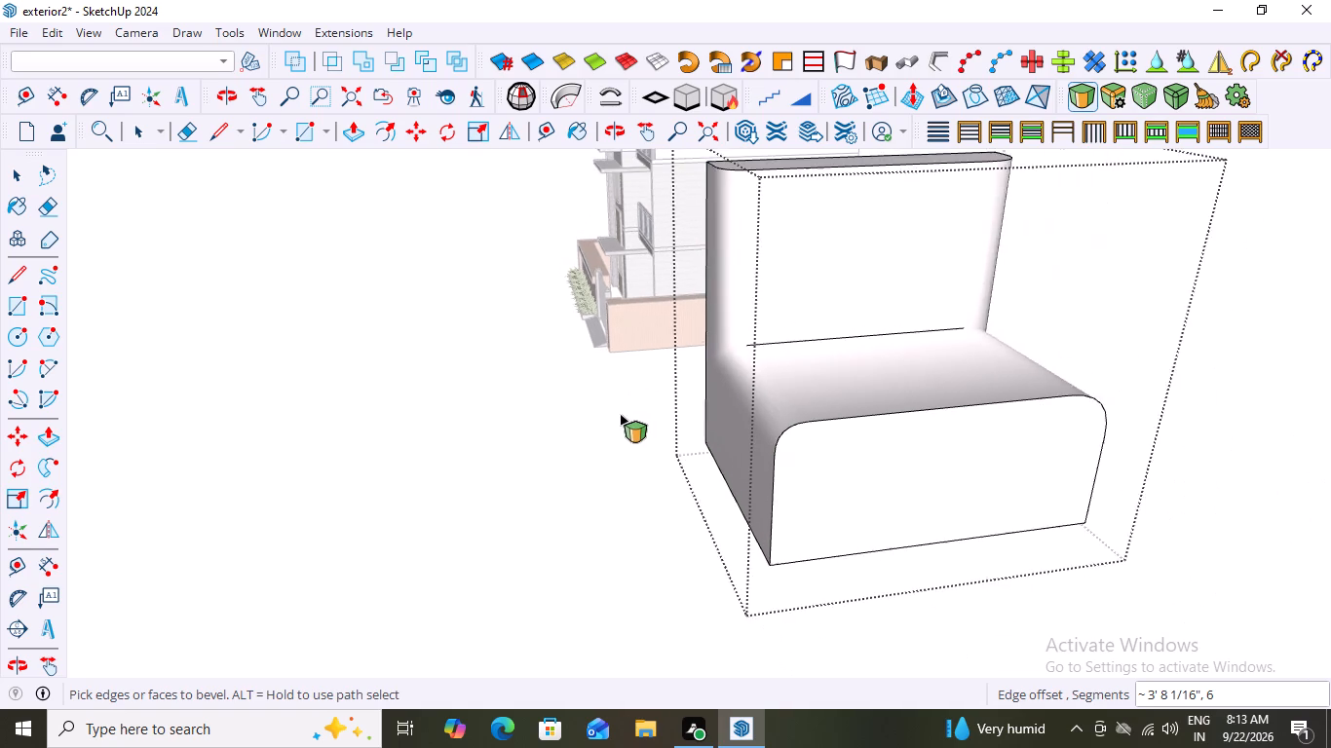
{"action": "scroll", "coordinate": [620, 414], "scroll_direction": "down", "scroll_amount": 9}
{"action": "middle_click_drag", "start_coordinate": [832, 498], "coordinate": [774, 577]}
{"action": "middle_click_drag", "start_coordinate": [935, 561], "coordinate": [689, 454]}
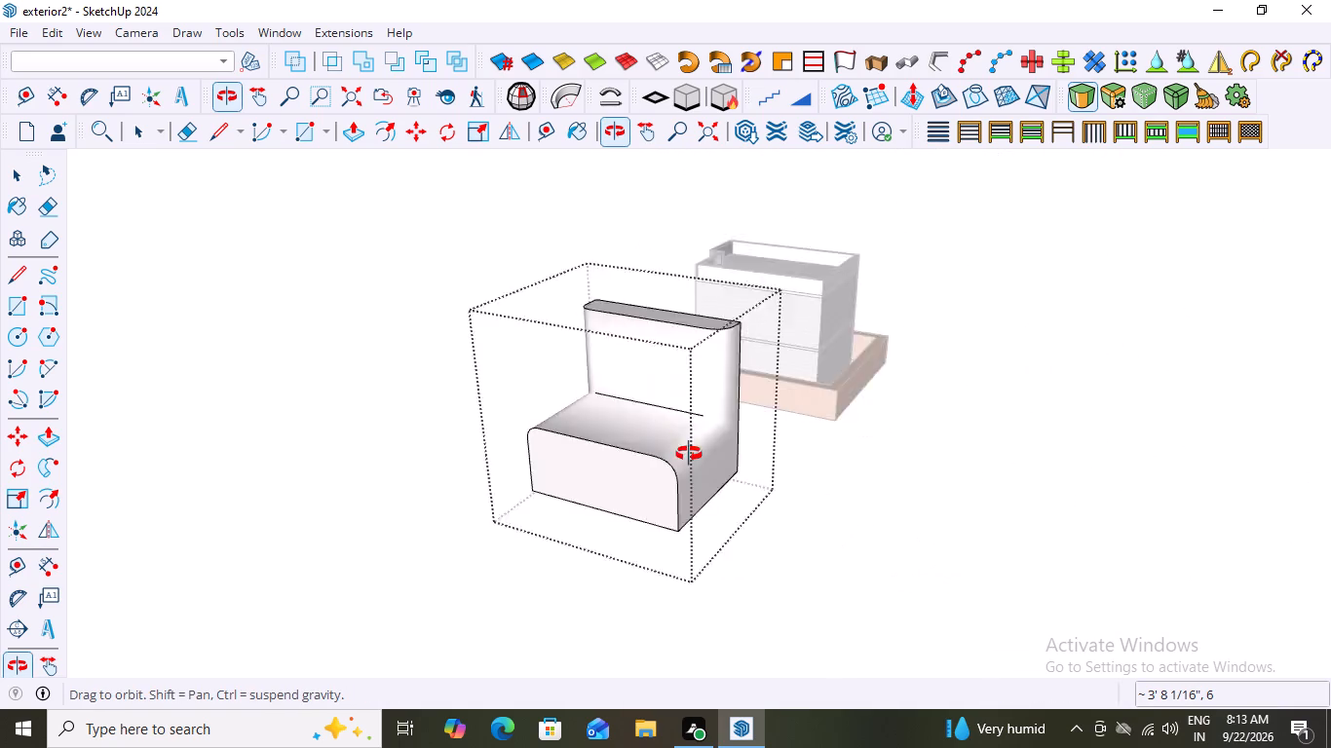
{"action": "middle_click_drag", "start_coordinate": [689, 454], "coordinate": [686, 439]}
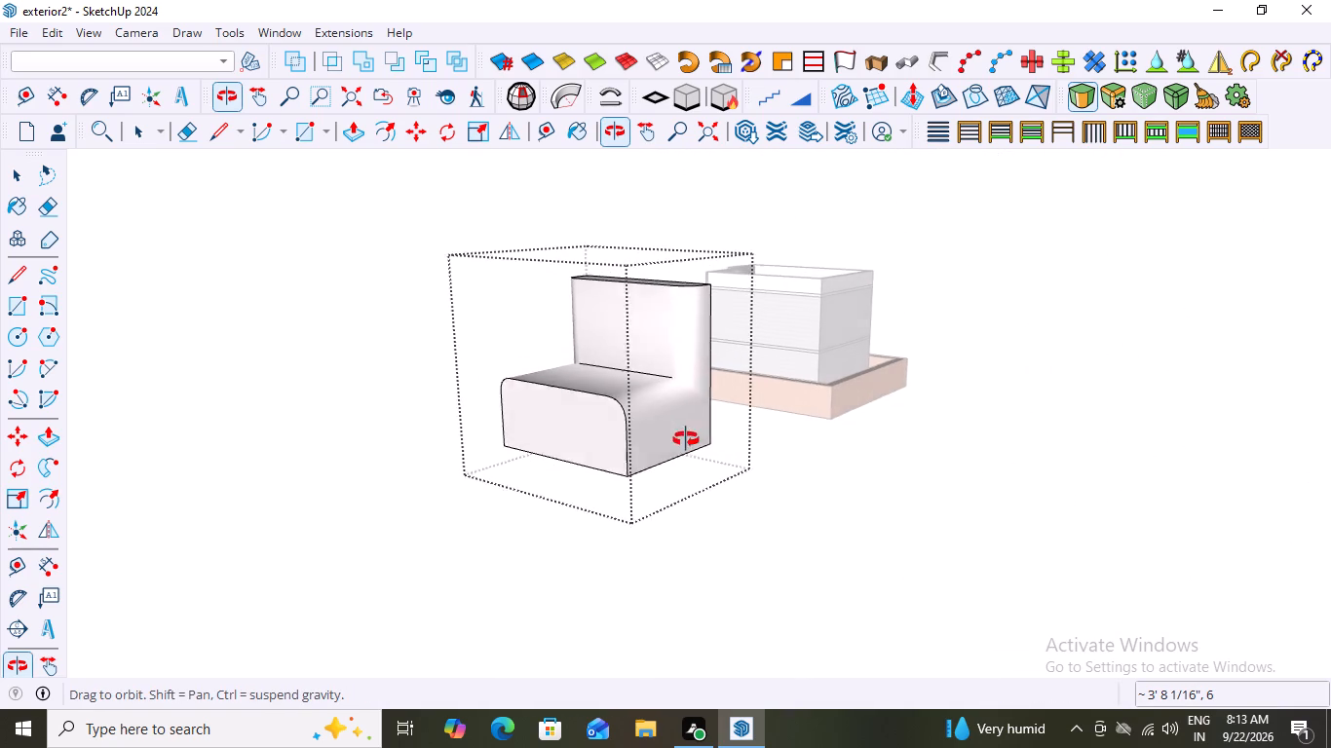
{"action": "middle_click_drag", "start_coordinate": [686, 439], "coordinate": [641, 453]}
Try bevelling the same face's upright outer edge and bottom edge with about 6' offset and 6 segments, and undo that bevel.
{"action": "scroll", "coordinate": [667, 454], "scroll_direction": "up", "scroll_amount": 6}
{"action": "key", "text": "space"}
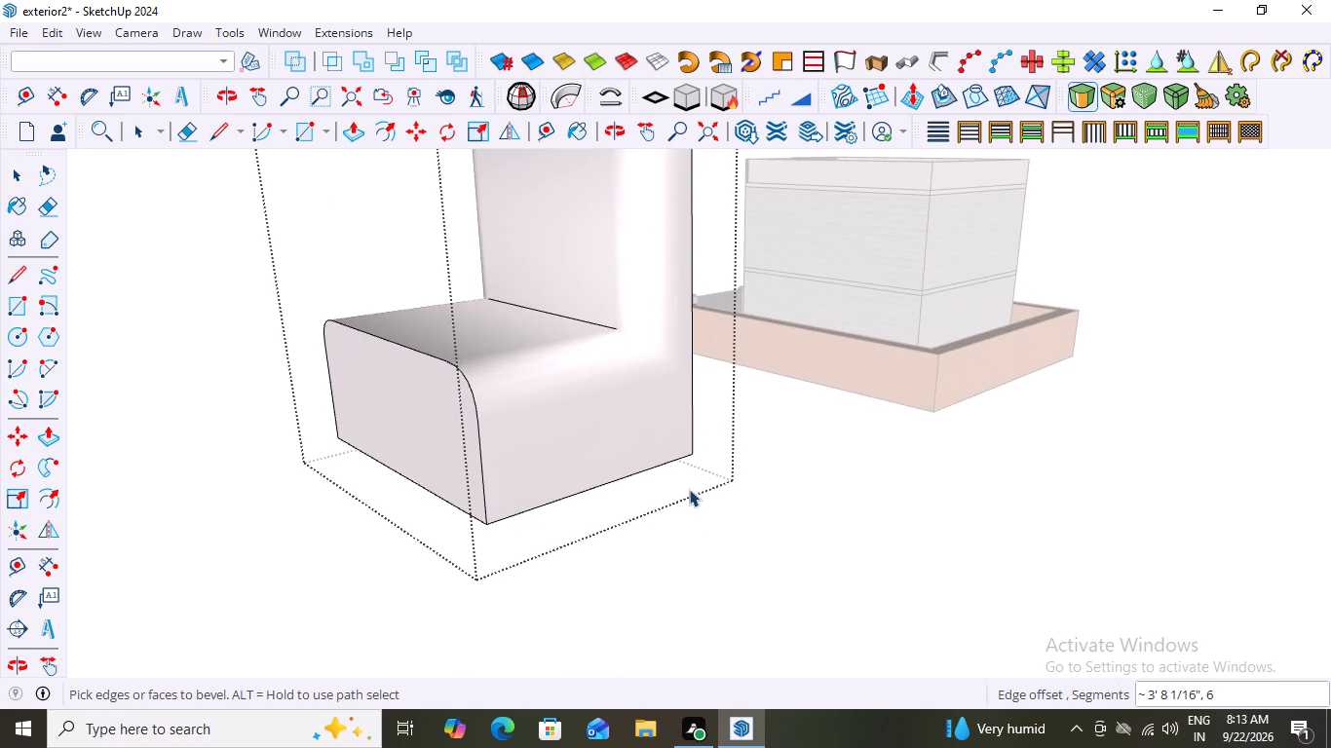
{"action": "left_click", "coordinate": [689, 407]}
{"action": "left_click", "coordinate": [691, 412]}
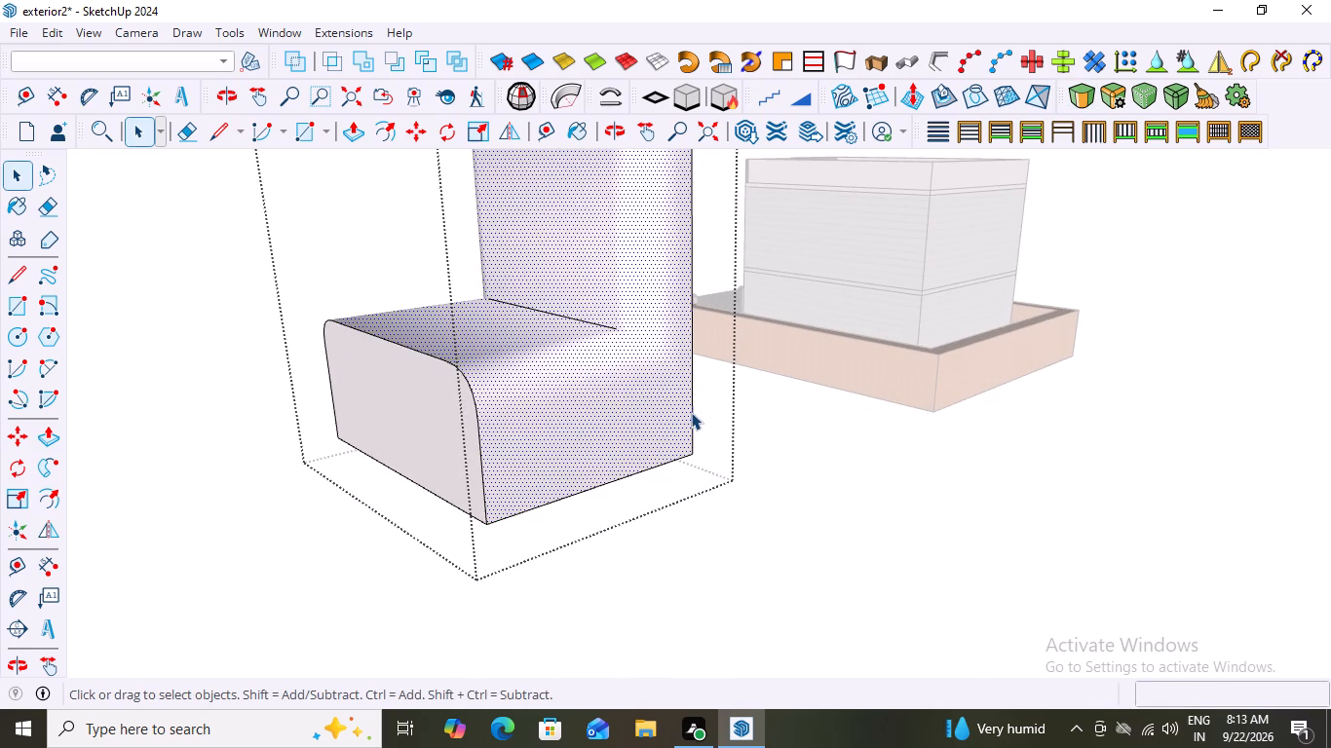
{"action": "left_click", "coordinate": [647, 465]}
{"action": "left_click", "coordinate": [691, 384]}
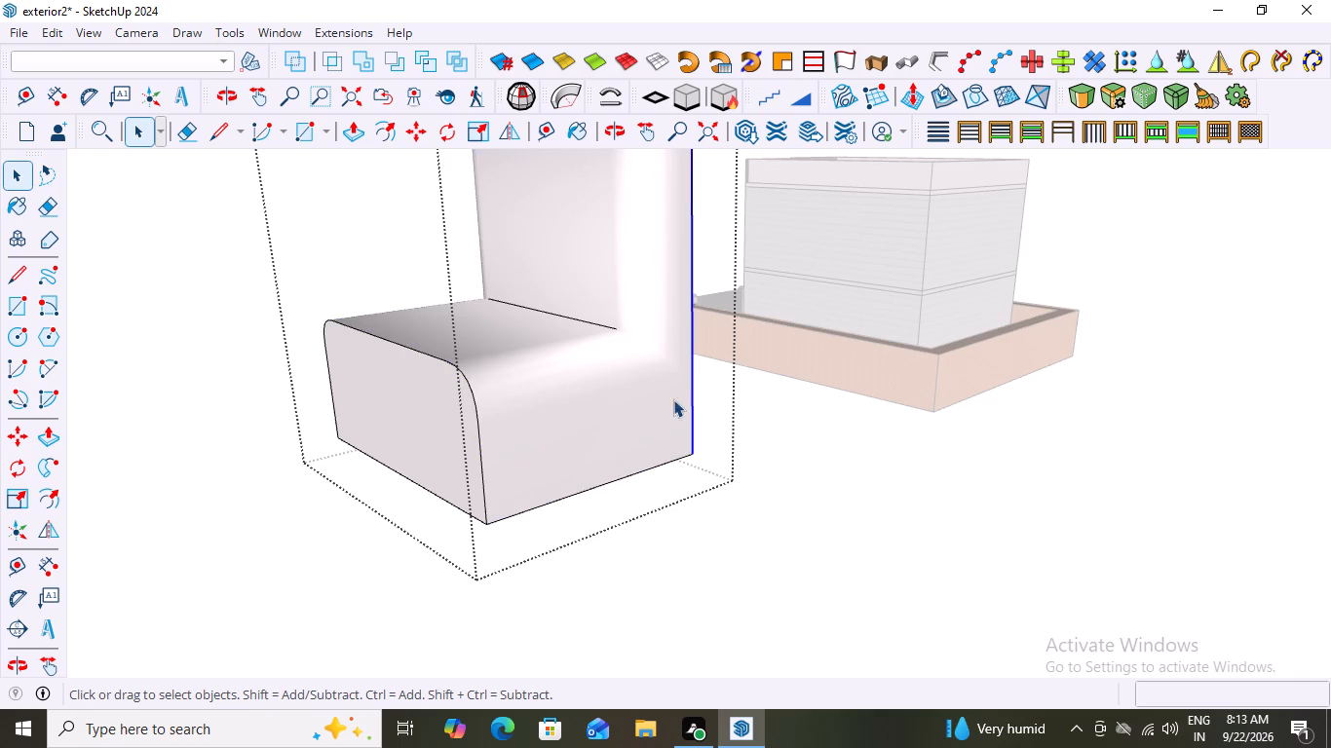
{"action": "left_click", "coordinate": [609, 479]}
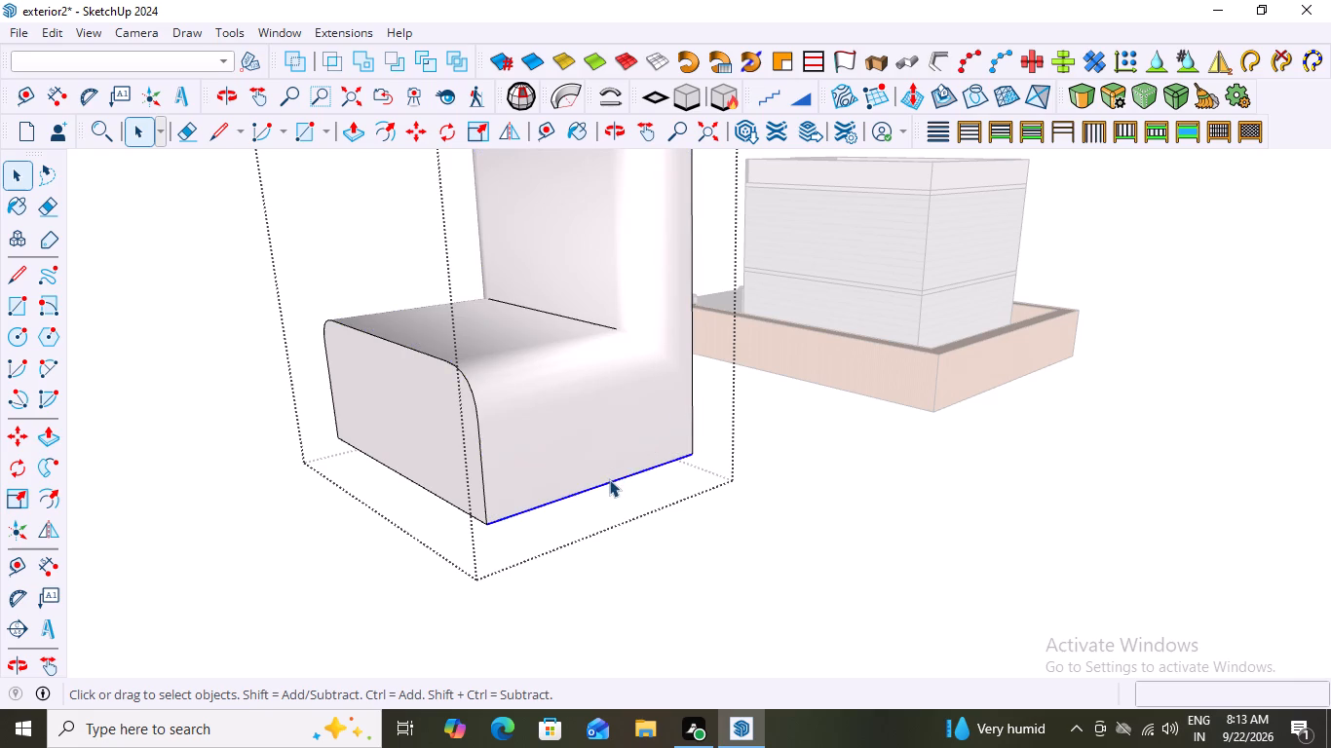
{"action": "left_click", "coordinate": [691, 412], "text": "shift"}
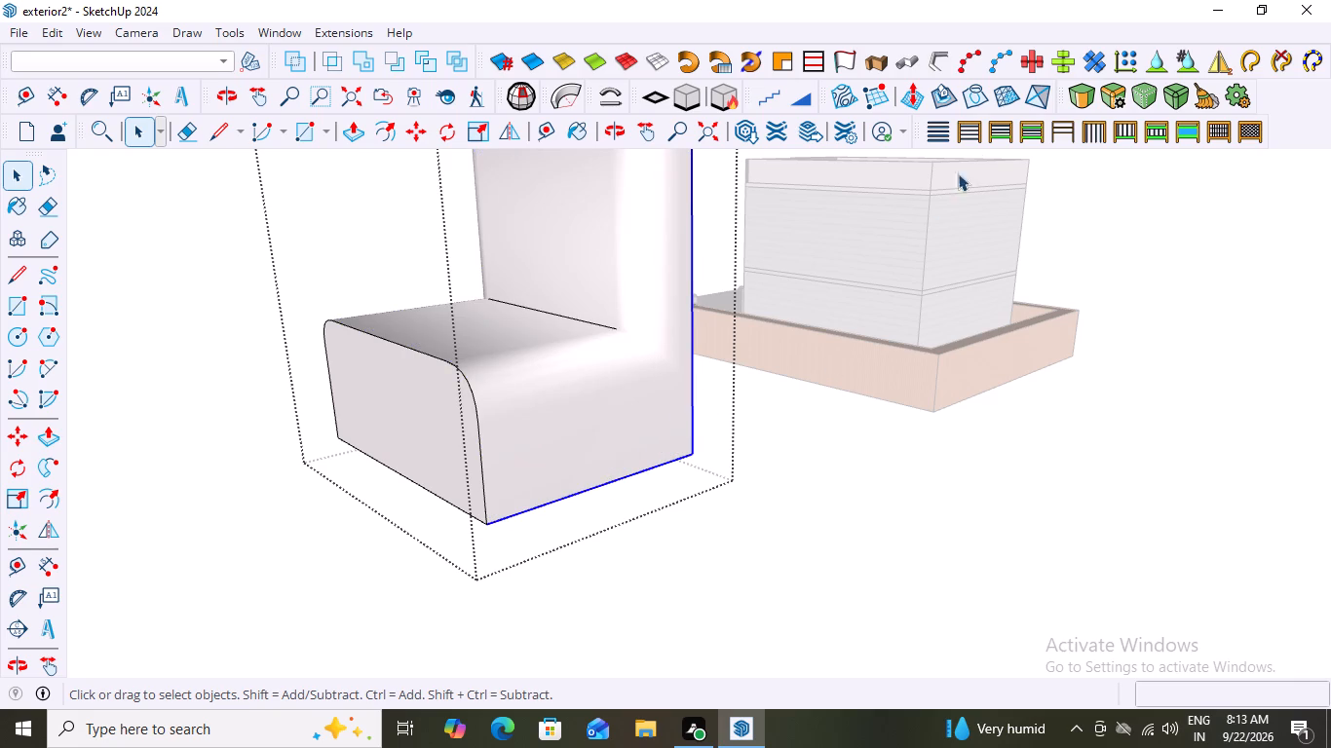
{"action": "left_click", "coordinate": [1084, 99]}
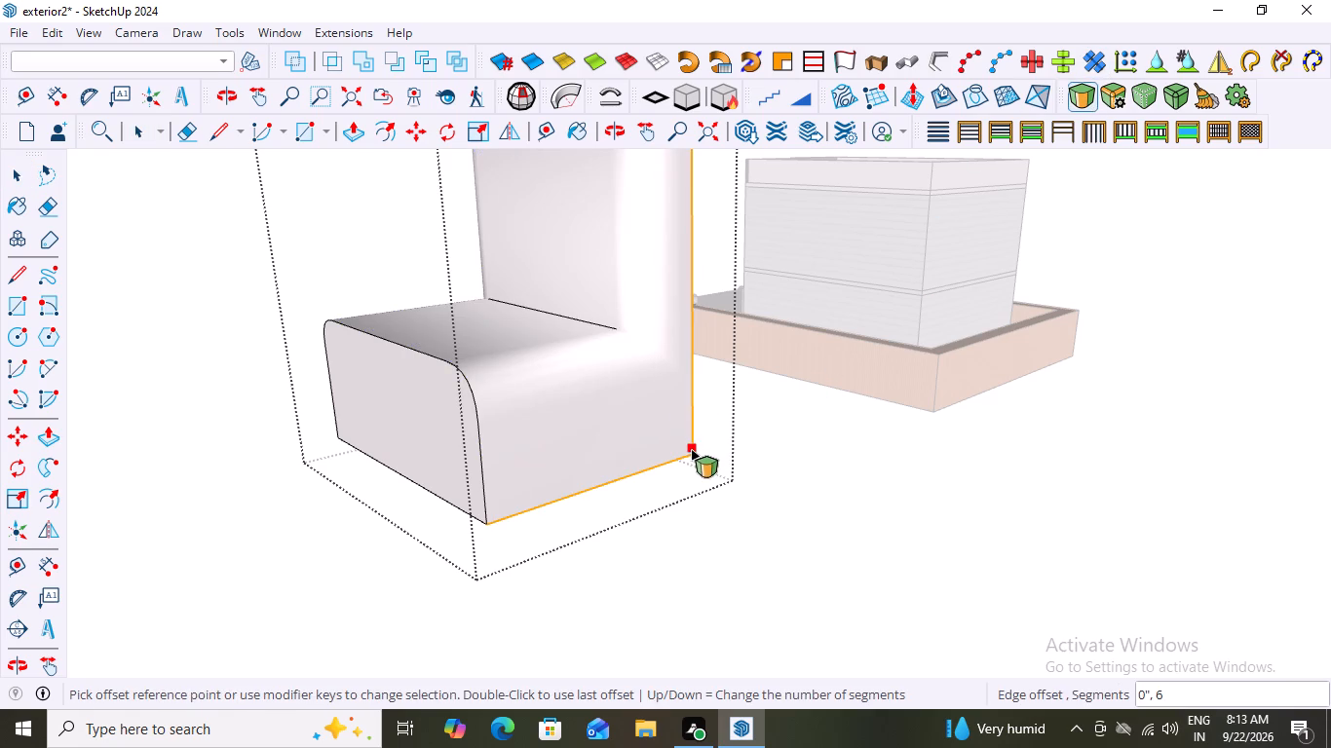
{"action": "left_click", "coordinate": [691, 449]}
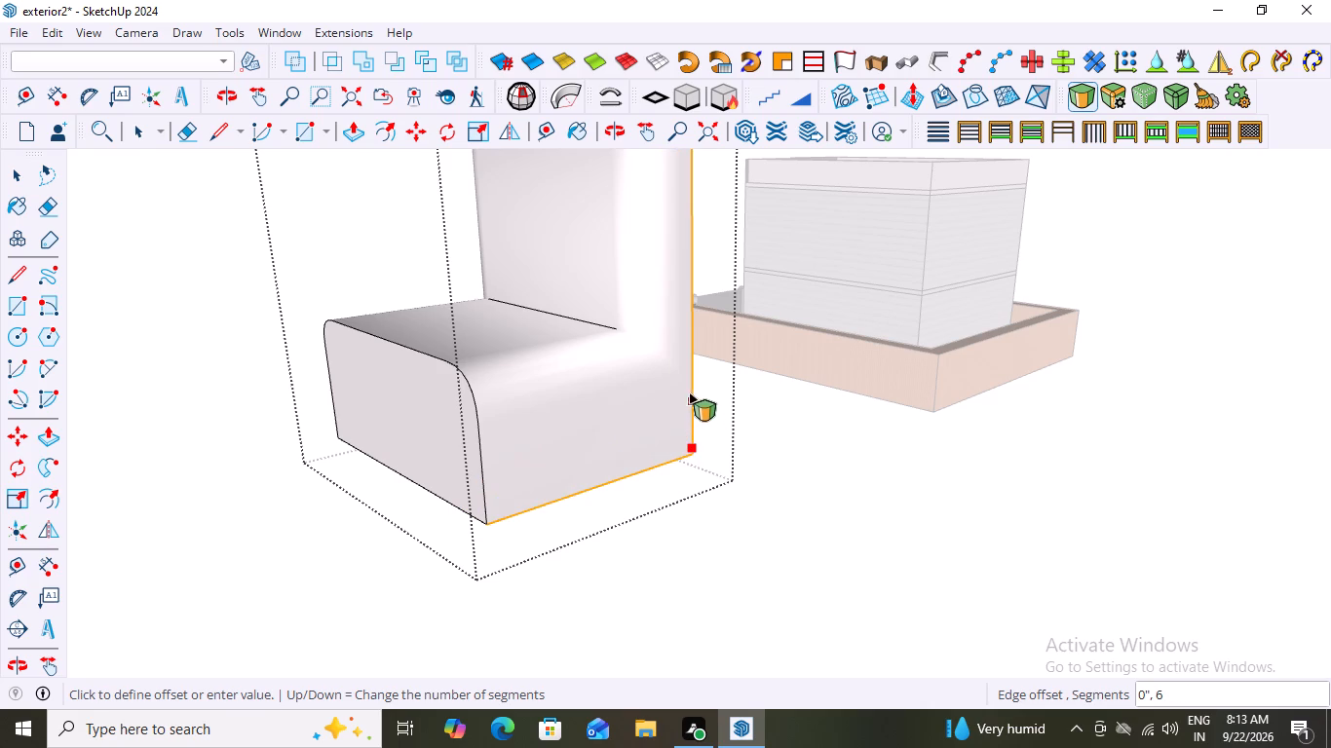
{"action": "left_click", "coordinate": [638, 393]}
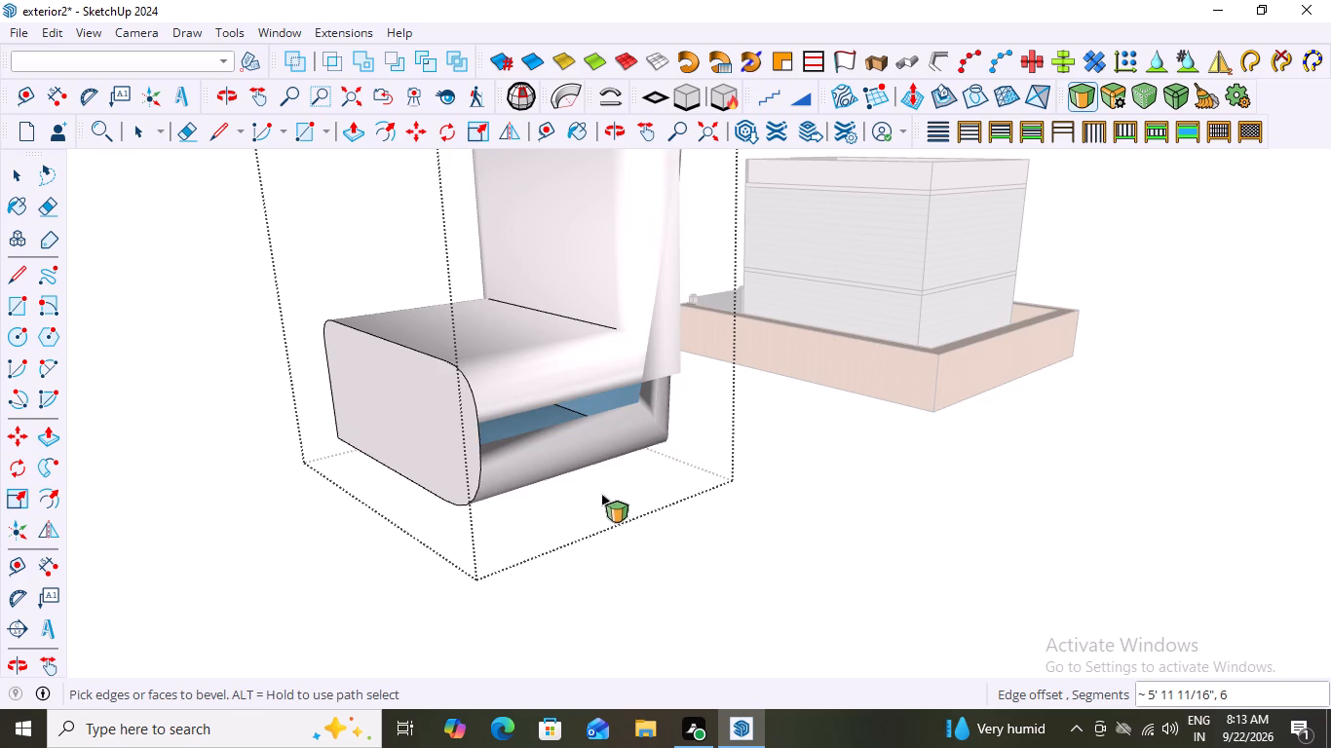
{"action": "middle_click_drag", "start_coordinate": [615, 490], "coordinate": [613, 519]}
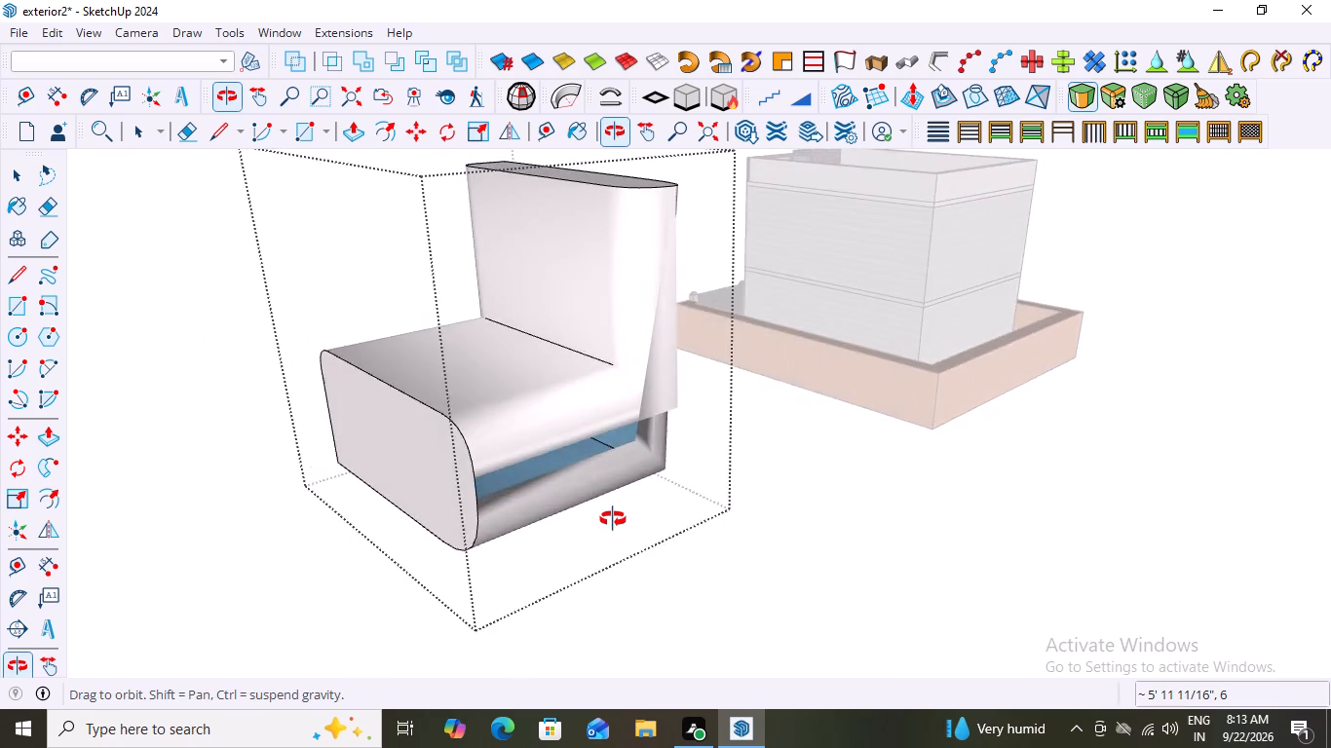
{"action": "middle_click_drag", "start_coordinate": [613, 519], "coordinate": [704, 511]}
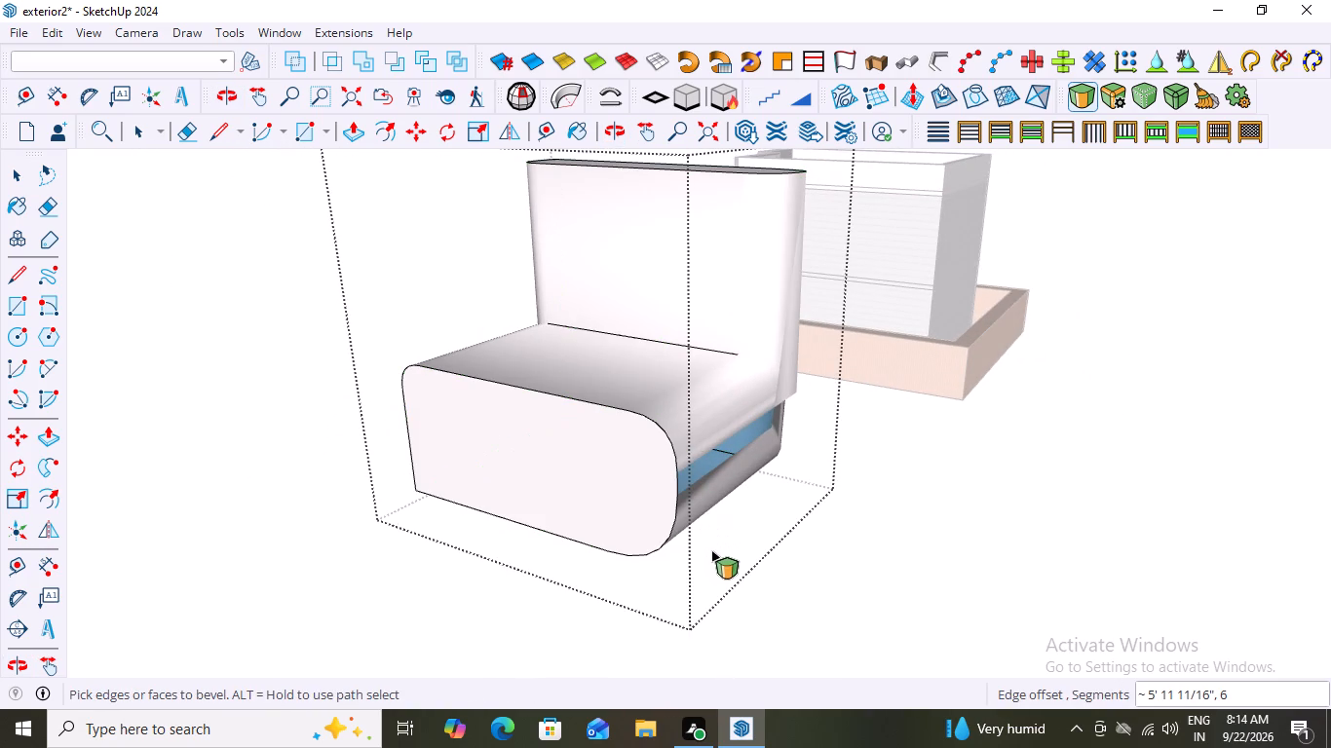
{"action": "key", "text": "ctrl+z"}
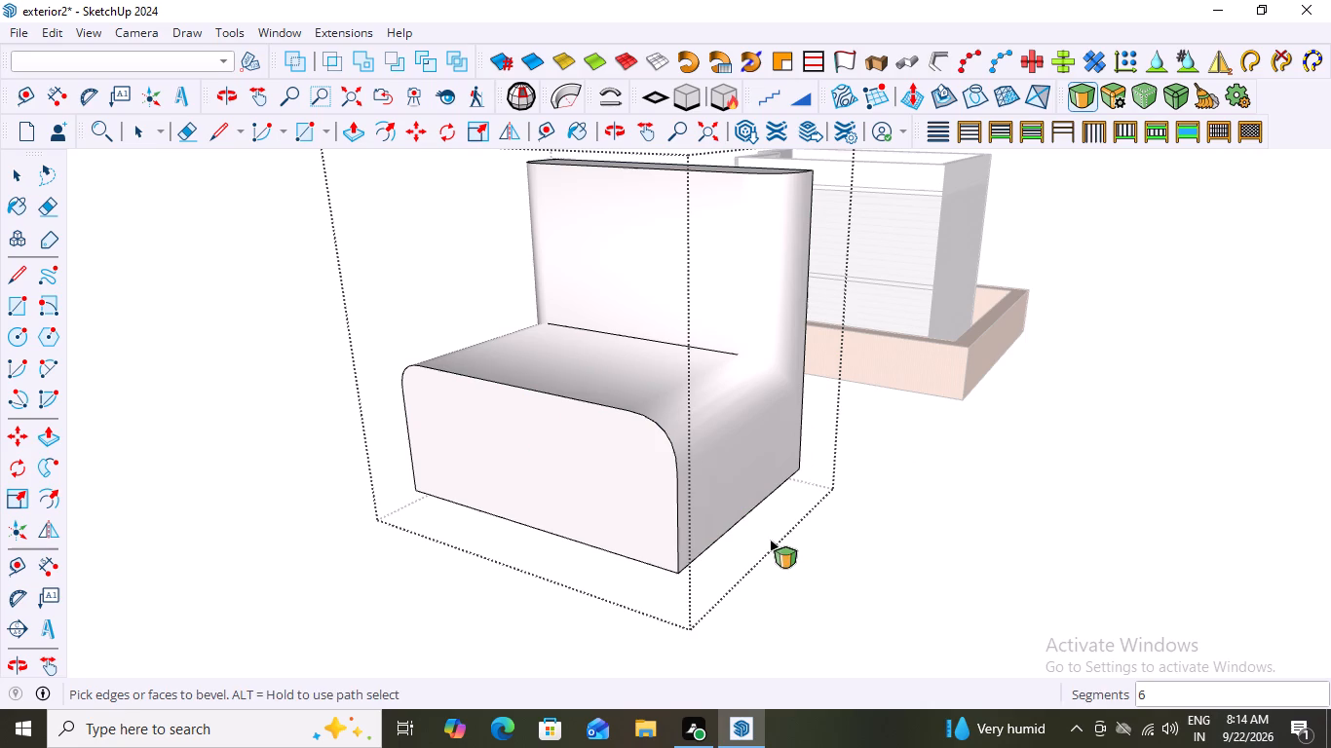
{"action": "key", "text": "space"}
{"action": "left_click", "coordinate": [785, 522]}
Delete the L-shaped block beside the house, including its leftover edges and enclosing group.
{"action": "scroll", "coordinate": [702, 575], "scroll_direction": "down", "scroll_amount": 5}
{"action": "middle_click_drag", "start_coordinate": [589, 537], "coordinate": [821, 575]}
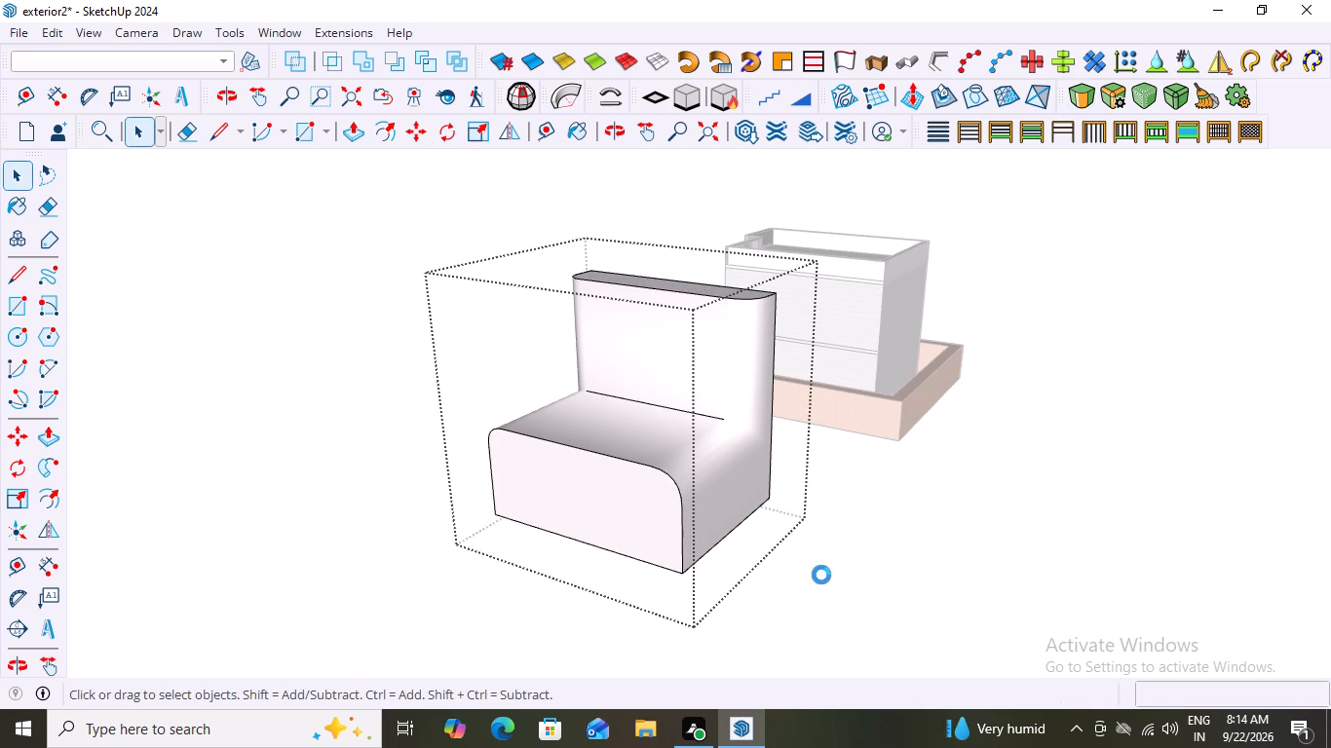
{"action": "middle_click_drag", "start_coordinate": [821, 575], "coordinate": [835, 576]}
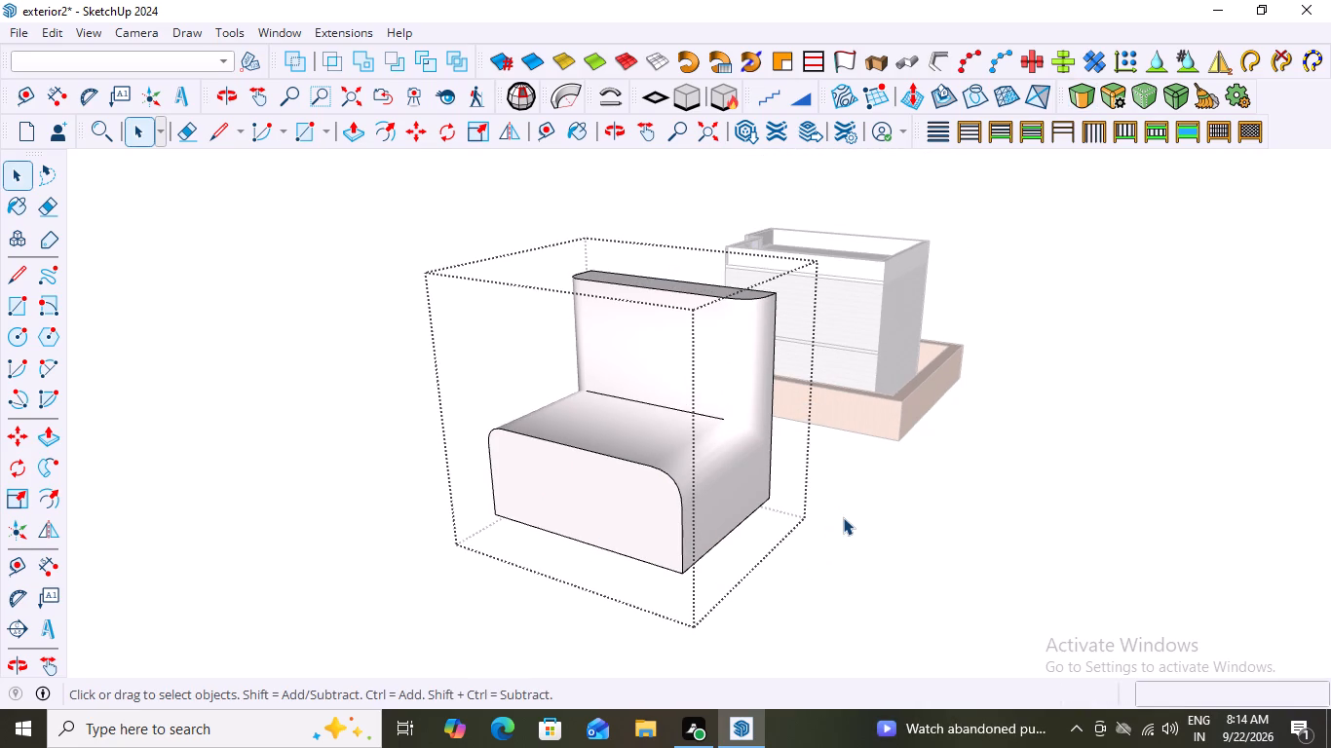
{"action": "scroll", "coordinate": [571, 295], "scroll_direction": "down", "scroll_amount": 16}
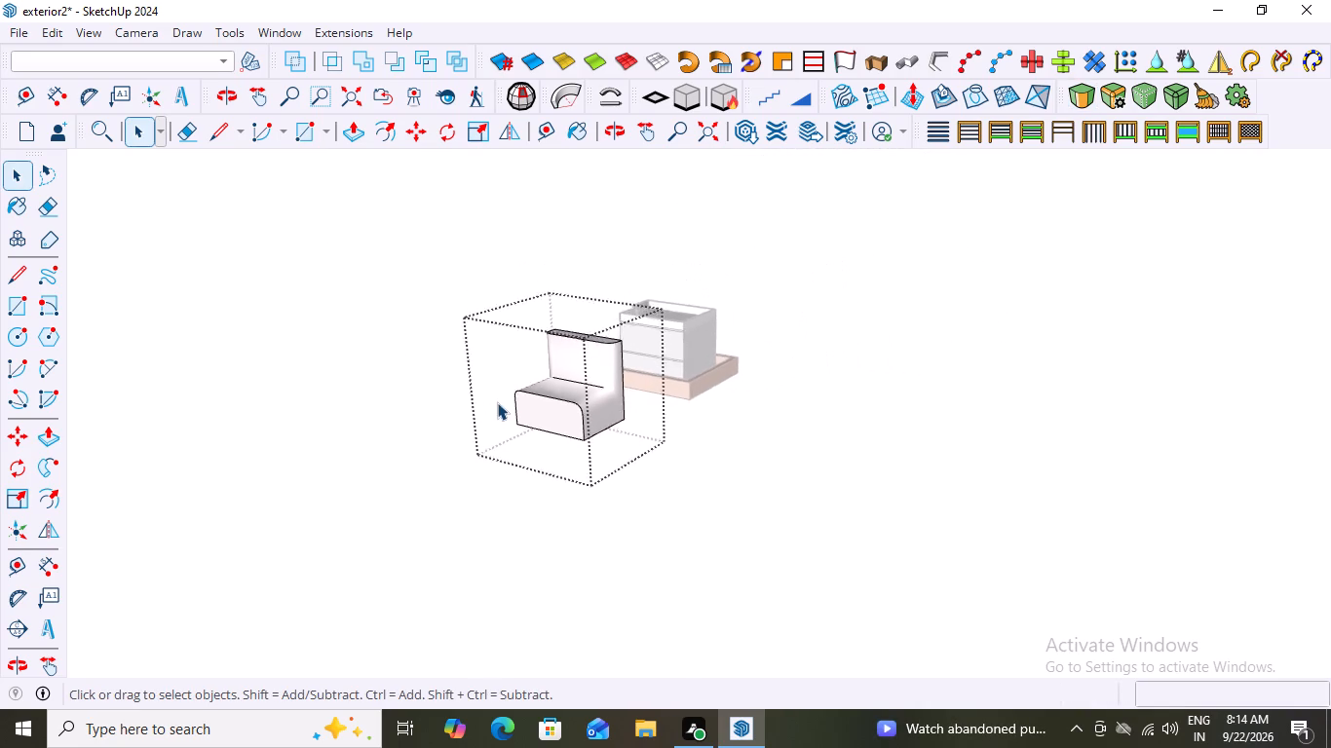
{"action": "middle_click_drag", "start_coordinate": [453, 398], "coordinate": [1057, 370]}
{"action": "scroll", "coordinate": [875, 449], "scroll_direction": "up", "scroll_amount": 2}
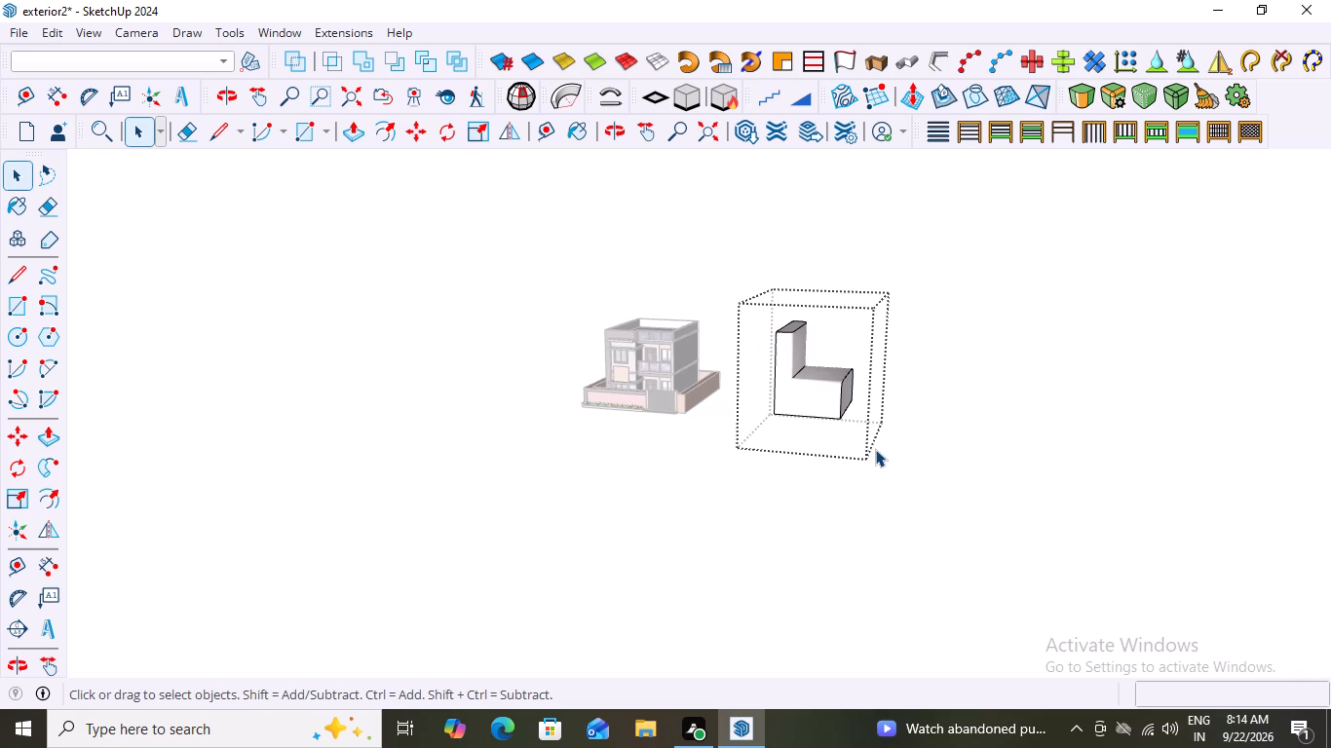
{"action": "double_click", "coordinate": [808, 362]}
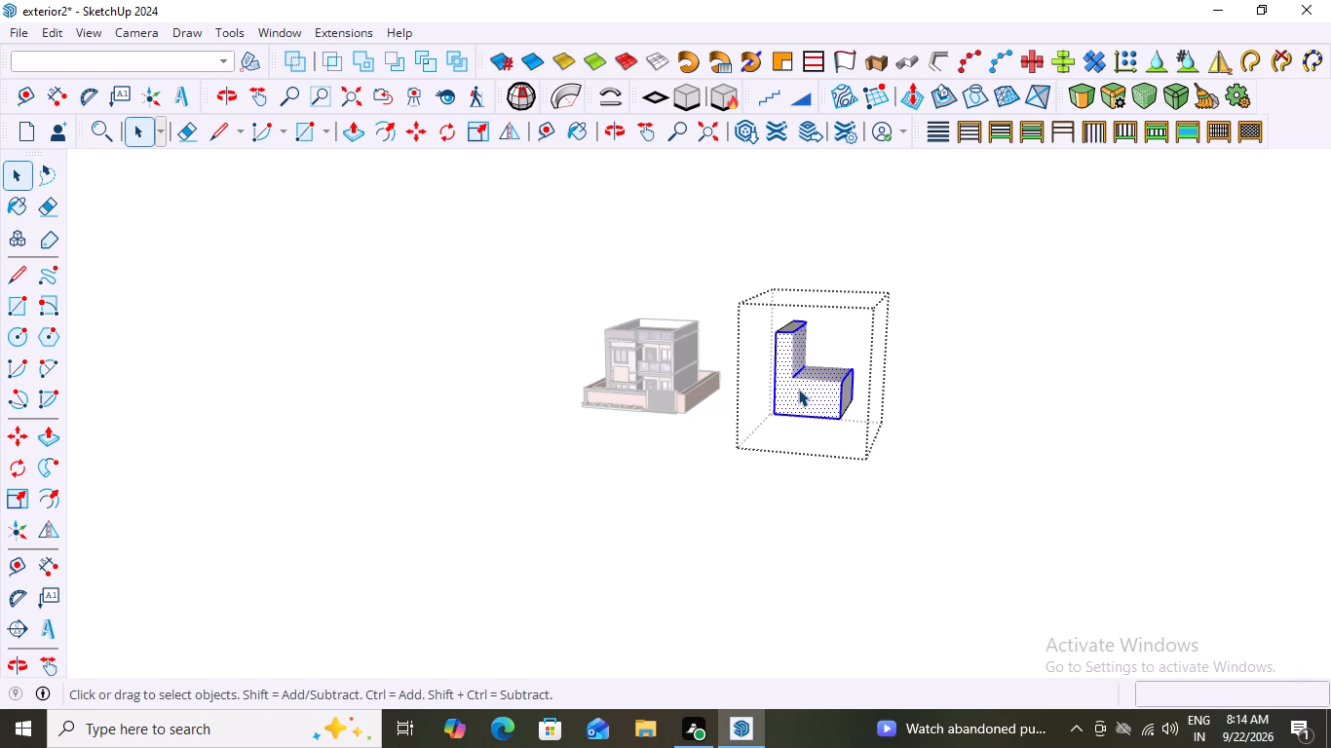
{"action": "key", "text": "Delete"}
{"action": "scroll", "coordinate": [782, 406], "scroll_direction": "up", "scroll_amount": 5}
{"action": "key", "text": "Escape"}
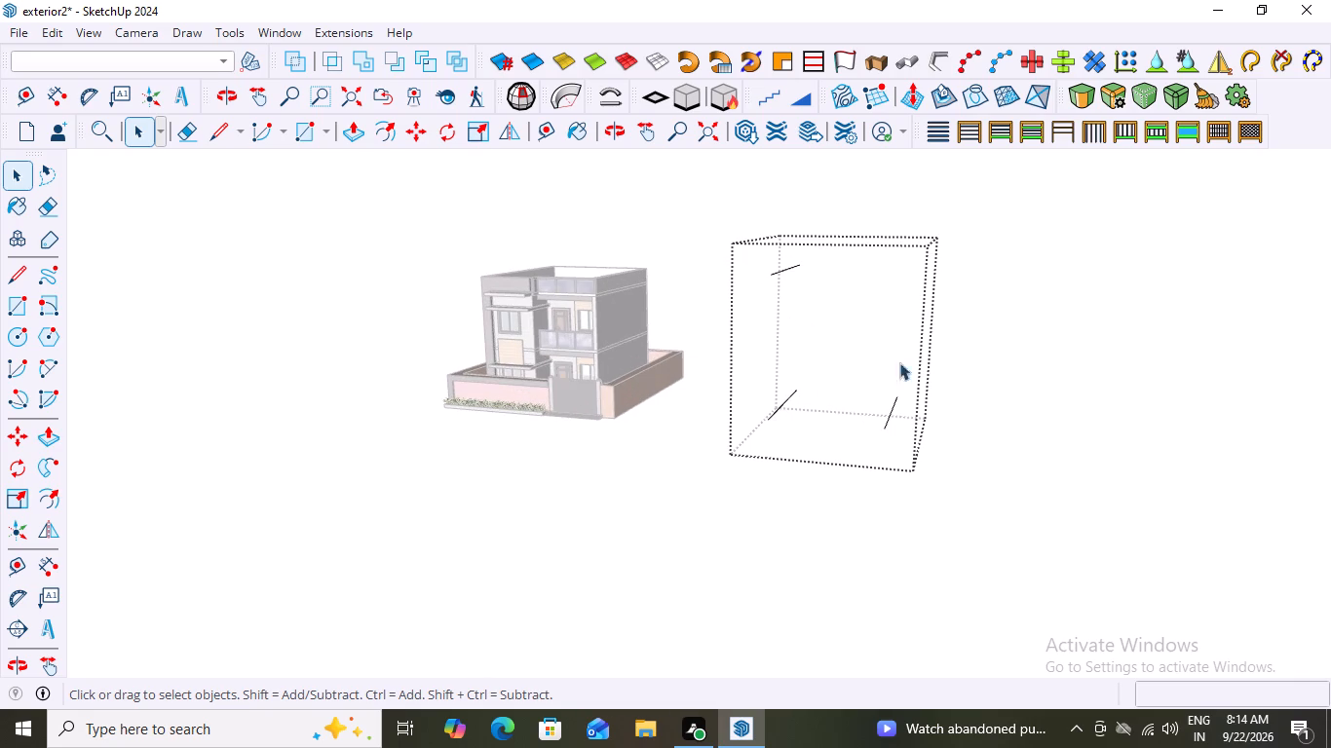
{"action": "left_click", "coordinate": [1044, 297]}
{"action": "left_click", "coordinate": [784, 268]}
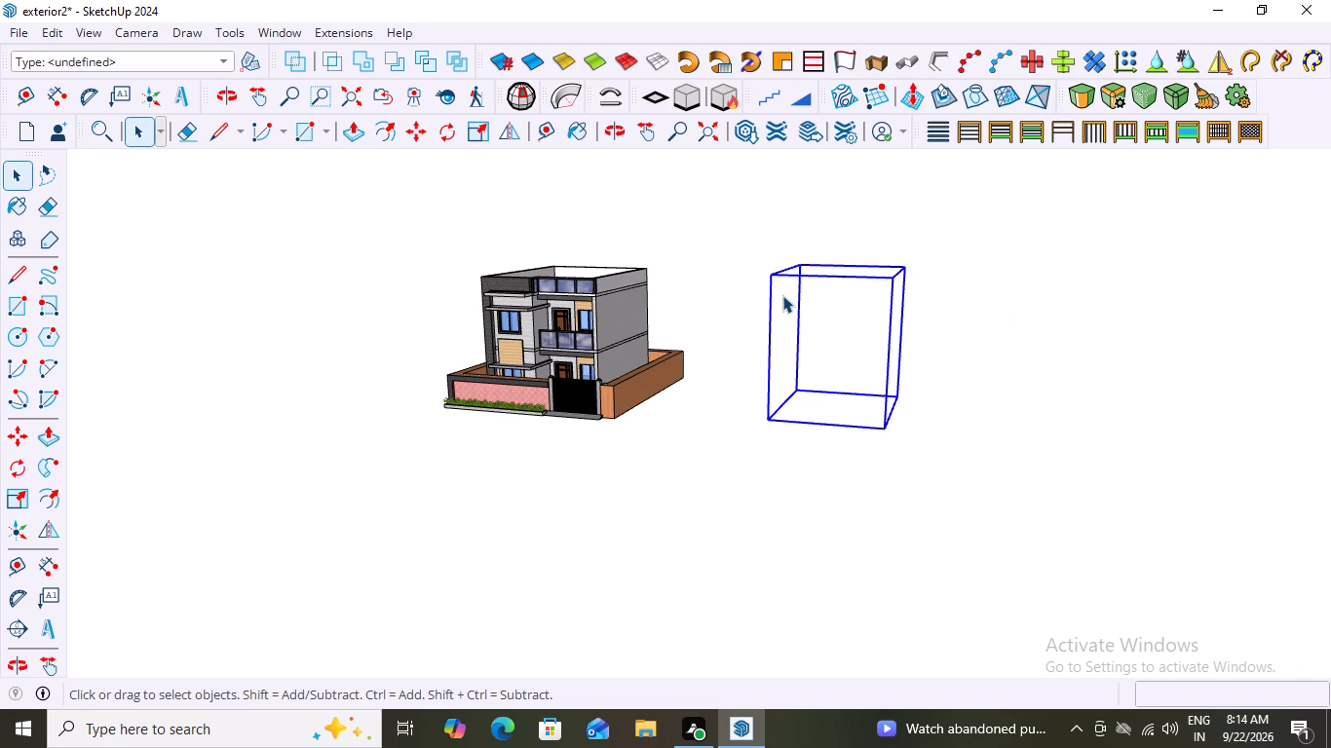
{"action": "key", "text": "Delete"}
Examine the house exterior from the front, above and both sides, including the boundary wall, gate and balconies.
{"action": "scroll", "coordinate": [757, 372], "scroll_direction": "down", "scroll_amount": 4}
{"action": "scroll", "coordinate": [636, 409], "scroll_direction": "down", "scroll_amount": 1}
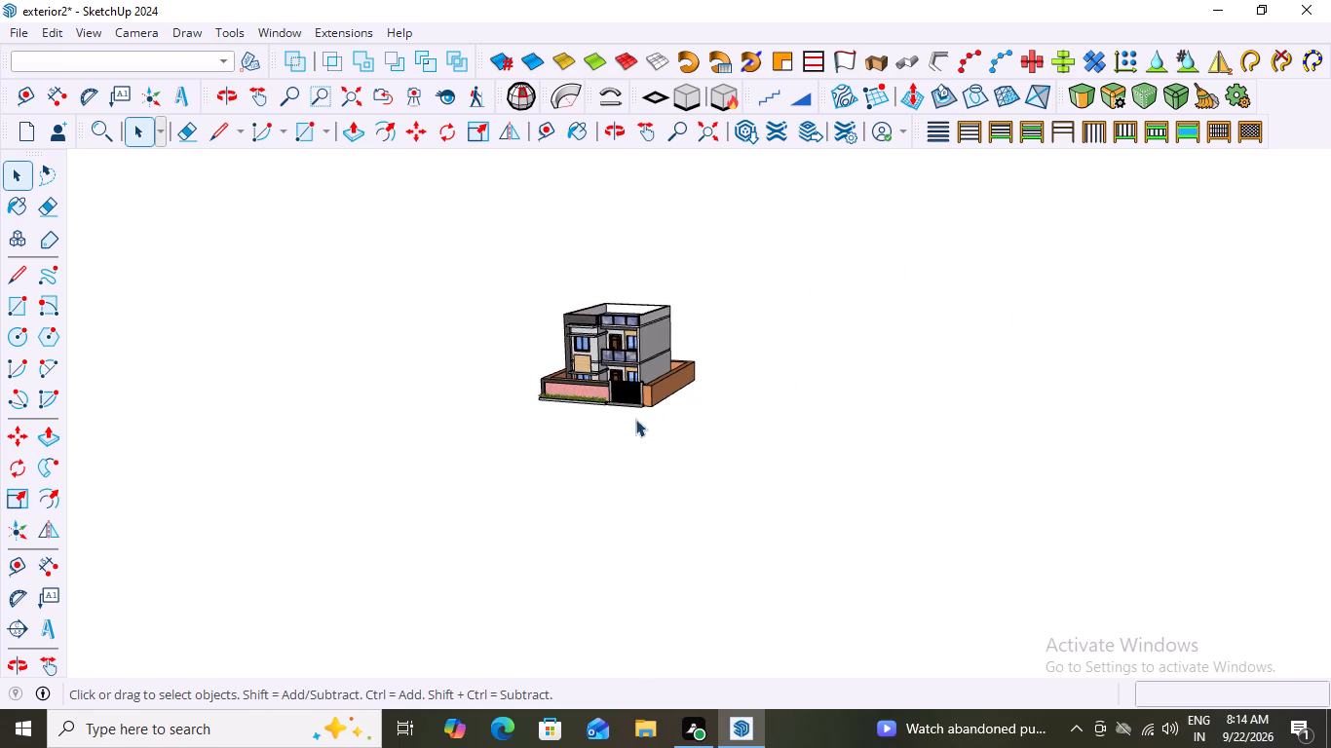
{"action": "middle_click_drag", "start_coordinate": [752, 433], "coordinate": [1004, 436]}
{"action": "scroll", "coordinate": [767, 415], "scroll_direction": "up", "scroll_amount": 10}
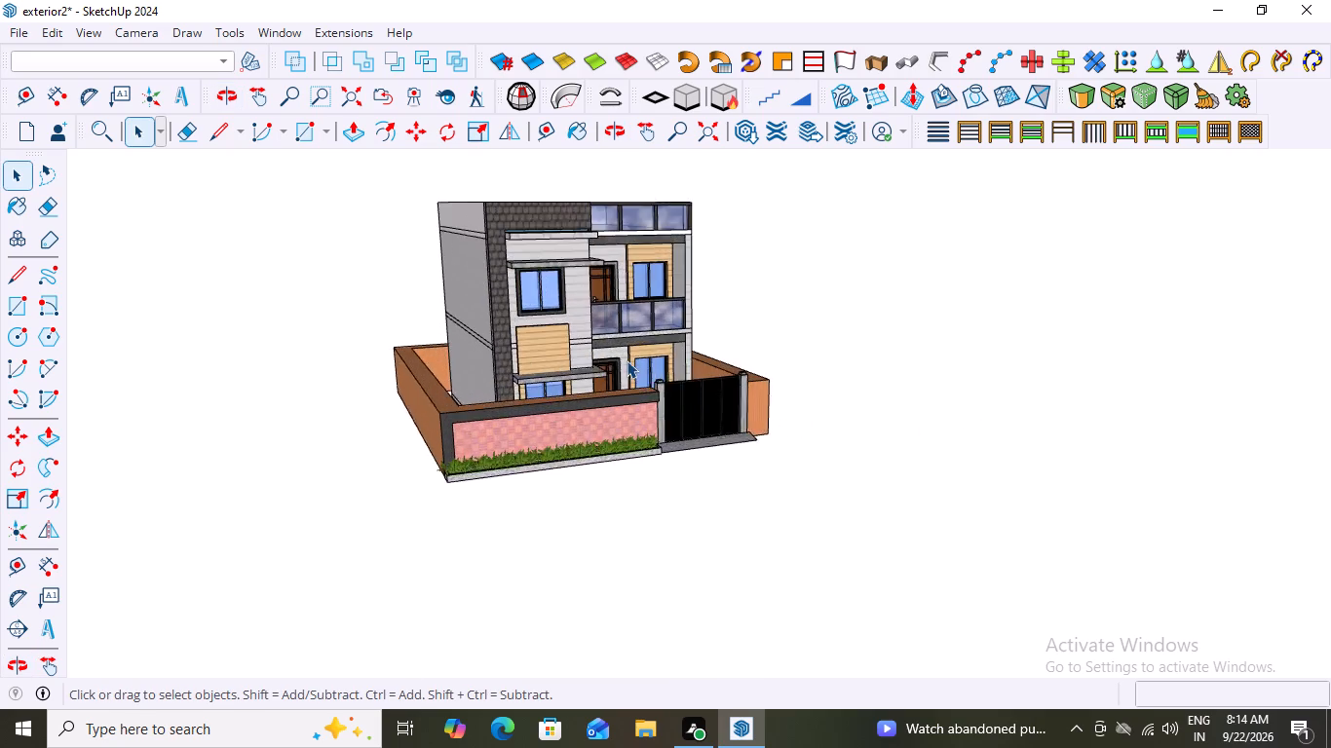
{"action": "scroll", "coordinate": [627, 360], "scroll_direction": "up", "scroll_amount": 2}
{"action": "middle_click_drag", "start_coordinate": [814, 350], "coordinate": [592, 430]}
{"action": "scroll", "coordinate": [807, 358], "scroll_direction": "down", "scroll_amount": 1}
{"action": "scroll", "coordinate": [657, 367], "scroll_direction": "down", "scroll_amount": 3}
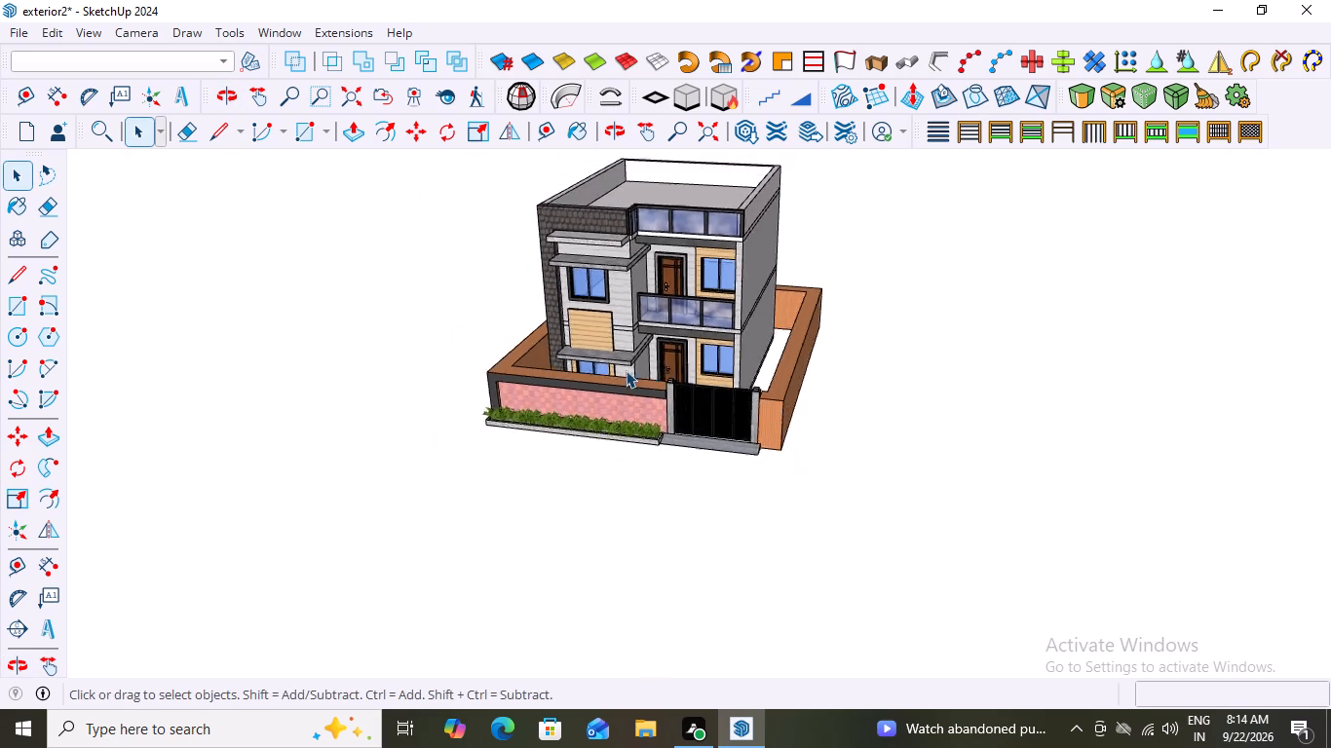
{"action": "scroll", "coordinate": [626, 370], "scroll_direction": "down", "scroll_amount": 14}
{"action": "middle_click_drag", "start_coordinate": [975, 395], "coordinate": [1074, 331]}
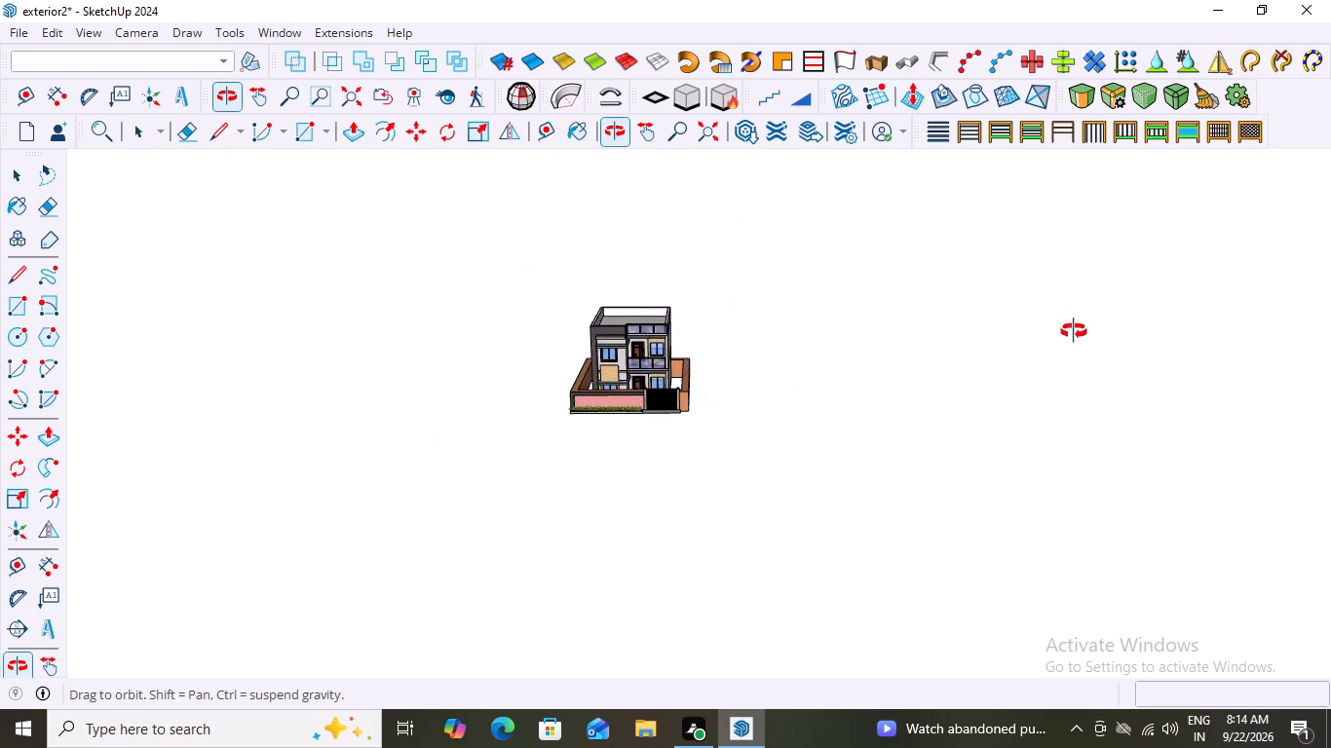
{"action": "middle_click_drag", "start_coordinate": [1074, 331], "coordinate": [1059, 324]}
{"action": "scroll", "coordinate": [894, 344], "scroll_direction": "up", "scroll_amount": 6}
{"action": "scroll", "coordinate": [692, 399], "scroll_direction": "up", "scroll_amount": 2}
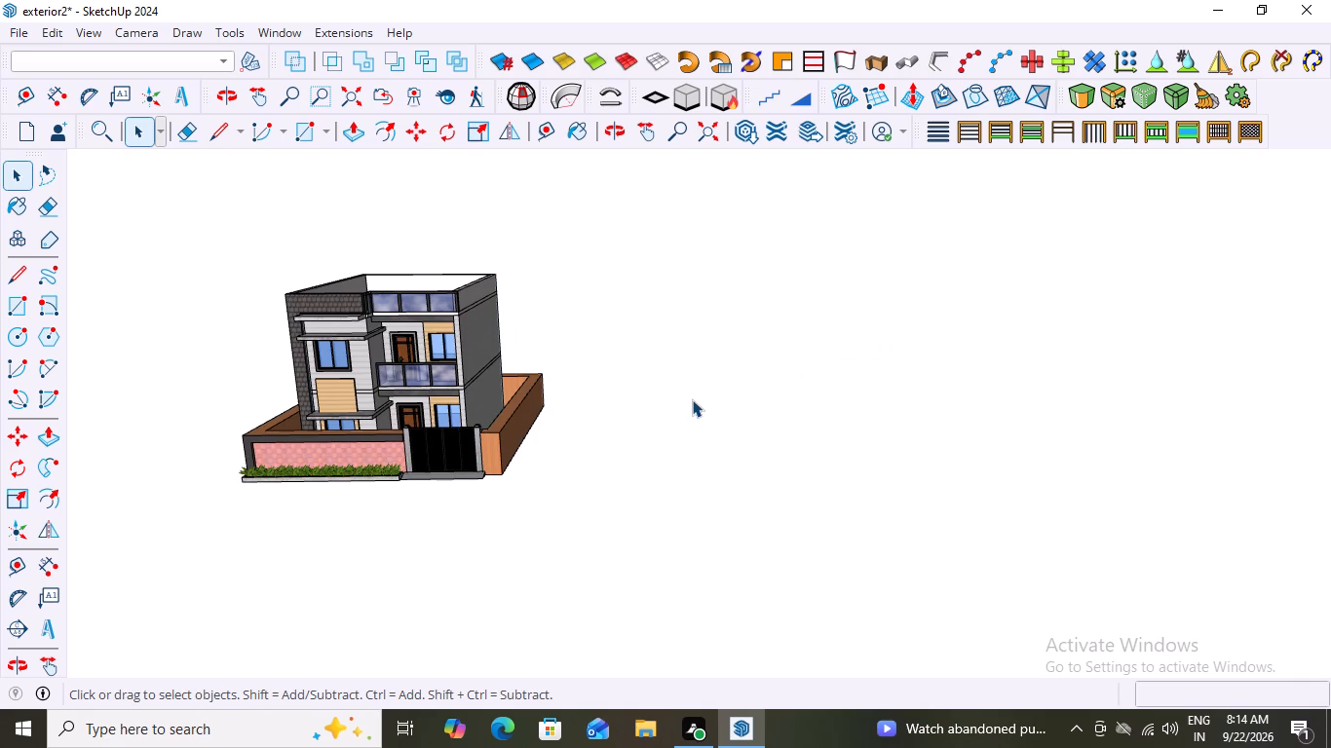
{"action": "middle_click_drag", "start_coordinate": [716, 384], "coordinate": [706, 439]}
{"action": "scroll", "coordinate": [442, 451], "scroll_direction": "up", "scroll_amount": 6}
{"action": "middle_click_drag", "start_coordinate": [513, 423], "coordinate": [512, 519]}
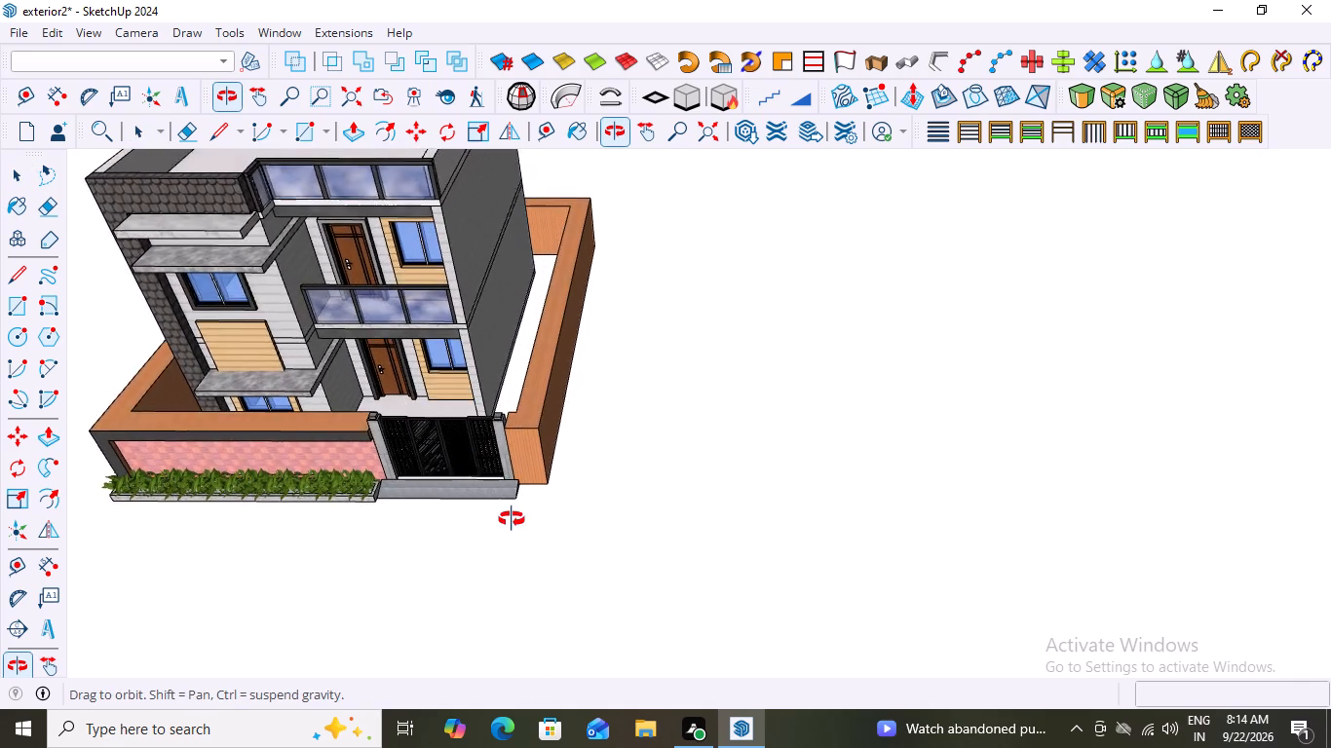
{"action": "middle_click_drag", "start_coordinate": [512, 519], "coordinate": [582, 351]}
{"action": "scroll", "coordinate": [512, 519], "scroll_direction": "up", "scroll_amount": 1}
{"action": "scroll", "coordinate": [589, 339], "scroll_direction": "down", "scroll_amount": 5}
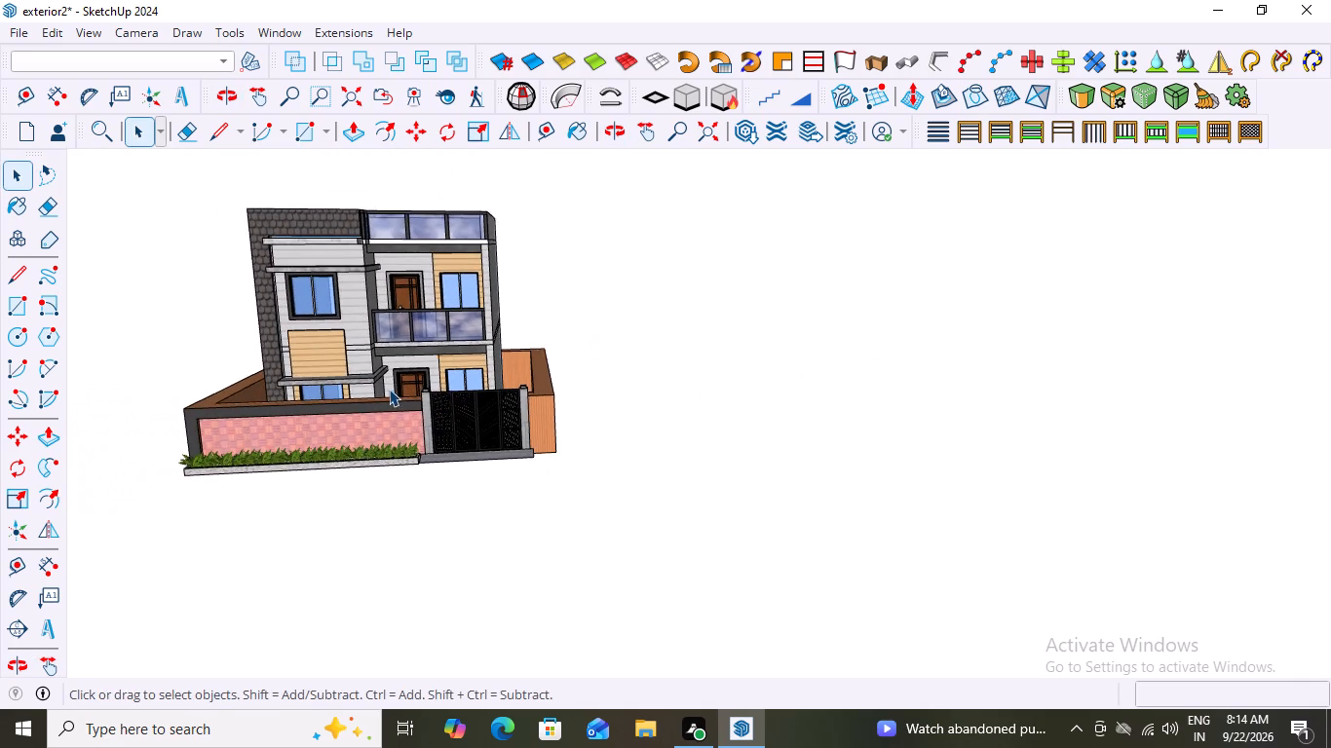
{"action": "middle_click_drag", "start_coordinate": [388, 389], "coordinate": [402, 365]}
{"action": "scroll", "coordinate": [402, 365], "scroll_direction": "up", "scroll_amount": 2}
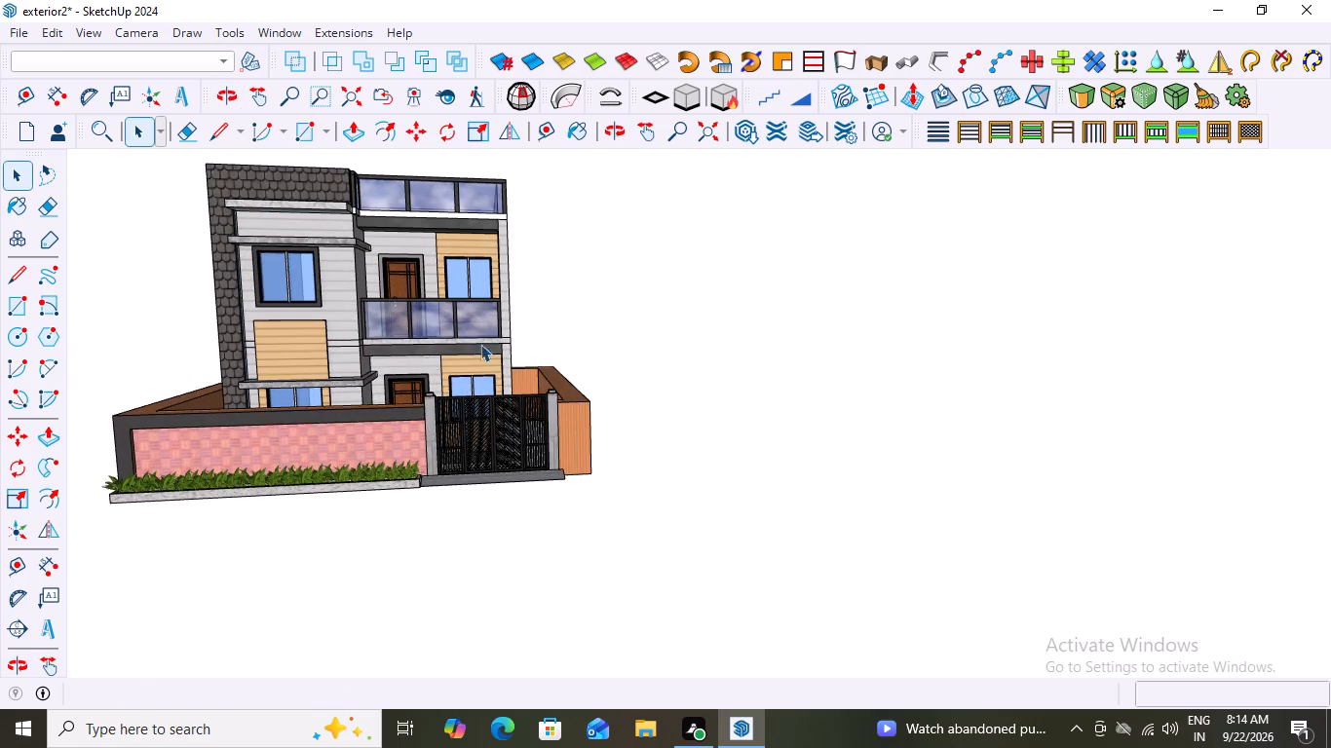
{"action": "middle_click_drag", "start_coordinate": [544, 344], "coordinate": [475, 342]}
{"action": "scroll", "coordinate": [475, 342], "scroll_direction": "up", "scroll_amount": 2}
{"action": "scroll", "coordinate": [471, 345], "scroll_direction": "down", "scroll_amount": 3}
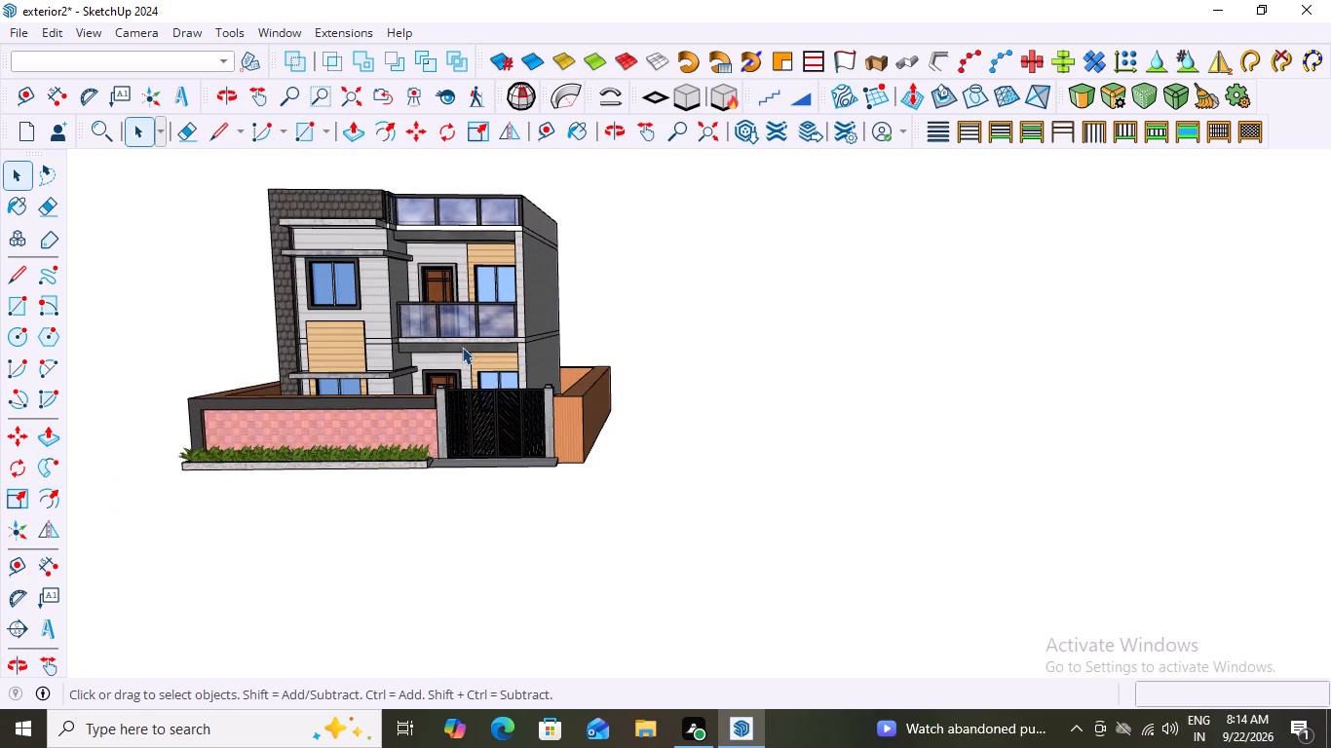
{"action": "scroll", "coordinate": [898, 340], "scroll_direction": "up", "scroll_amount": 1}
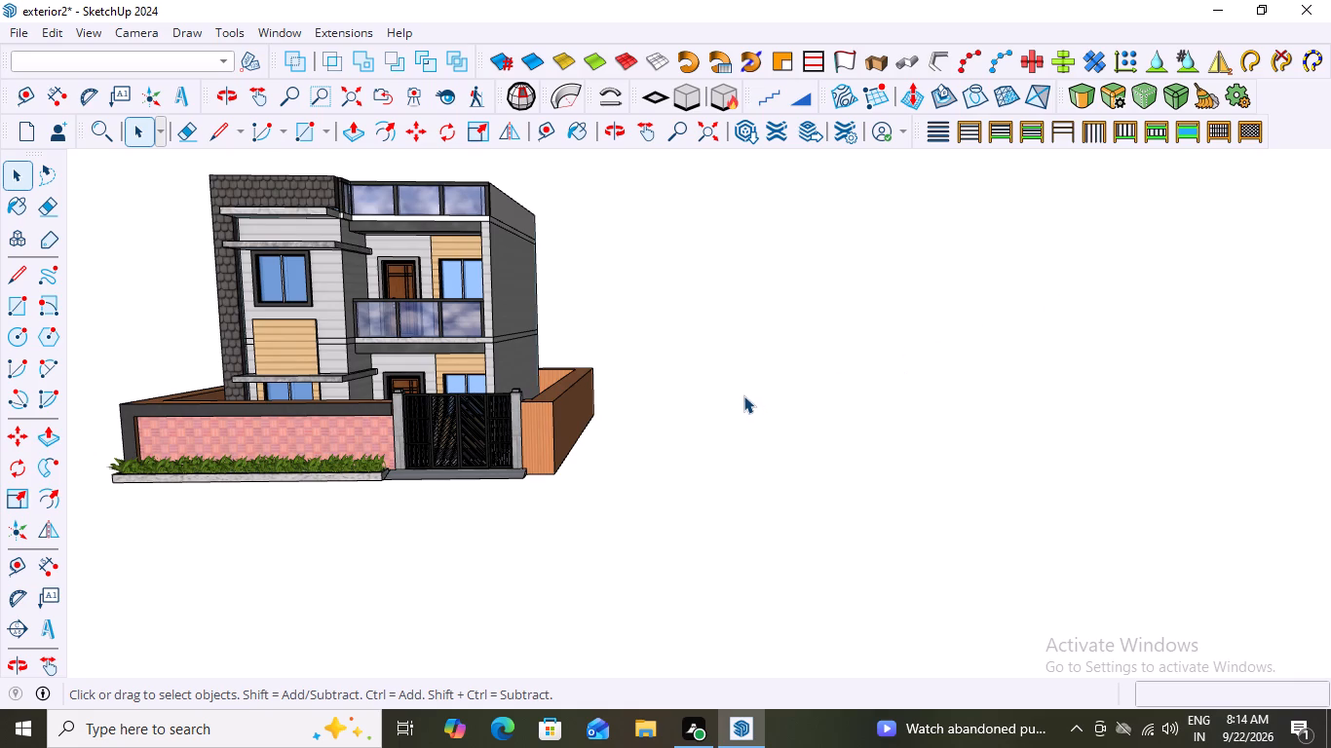
Draw a rectangle about 15' 6" by 11' on the ground beside the house and make it a group.
{"action": "key", "text": "r"}
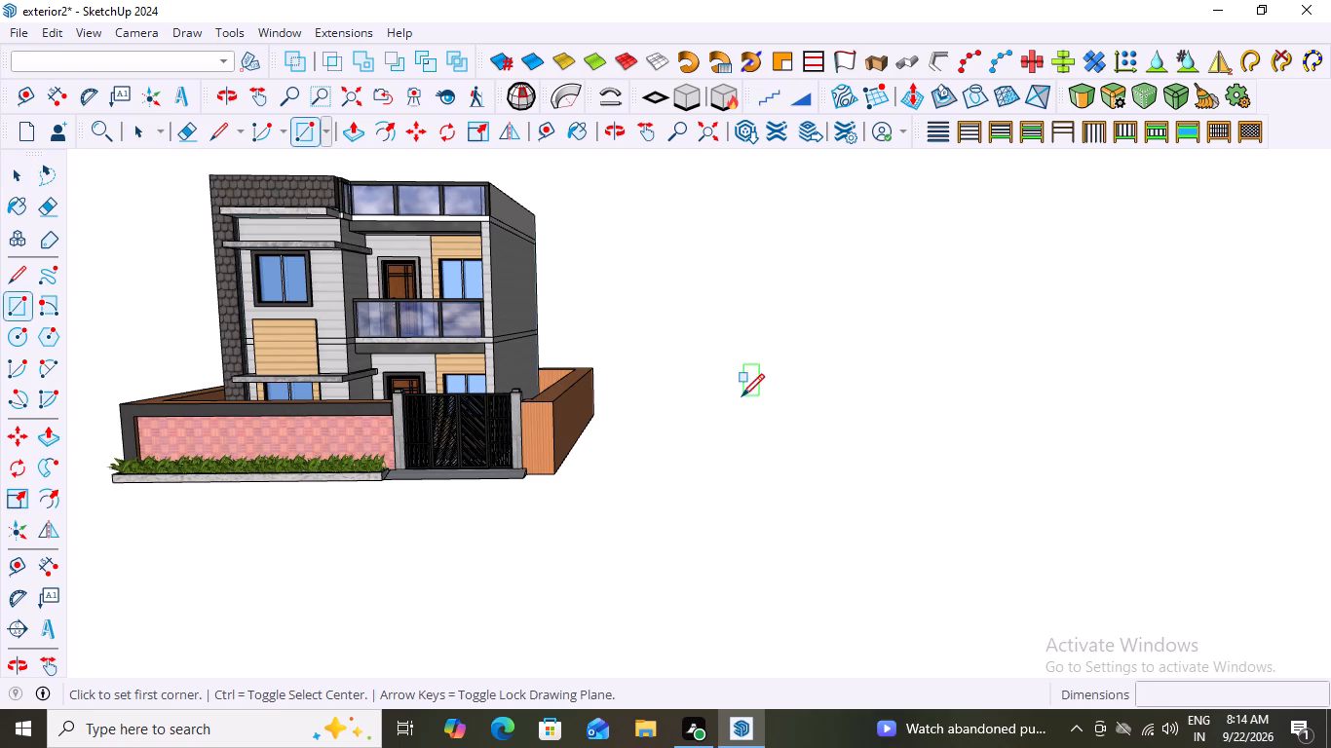
{"action": "left_click", "coordinate": [755, 441]}
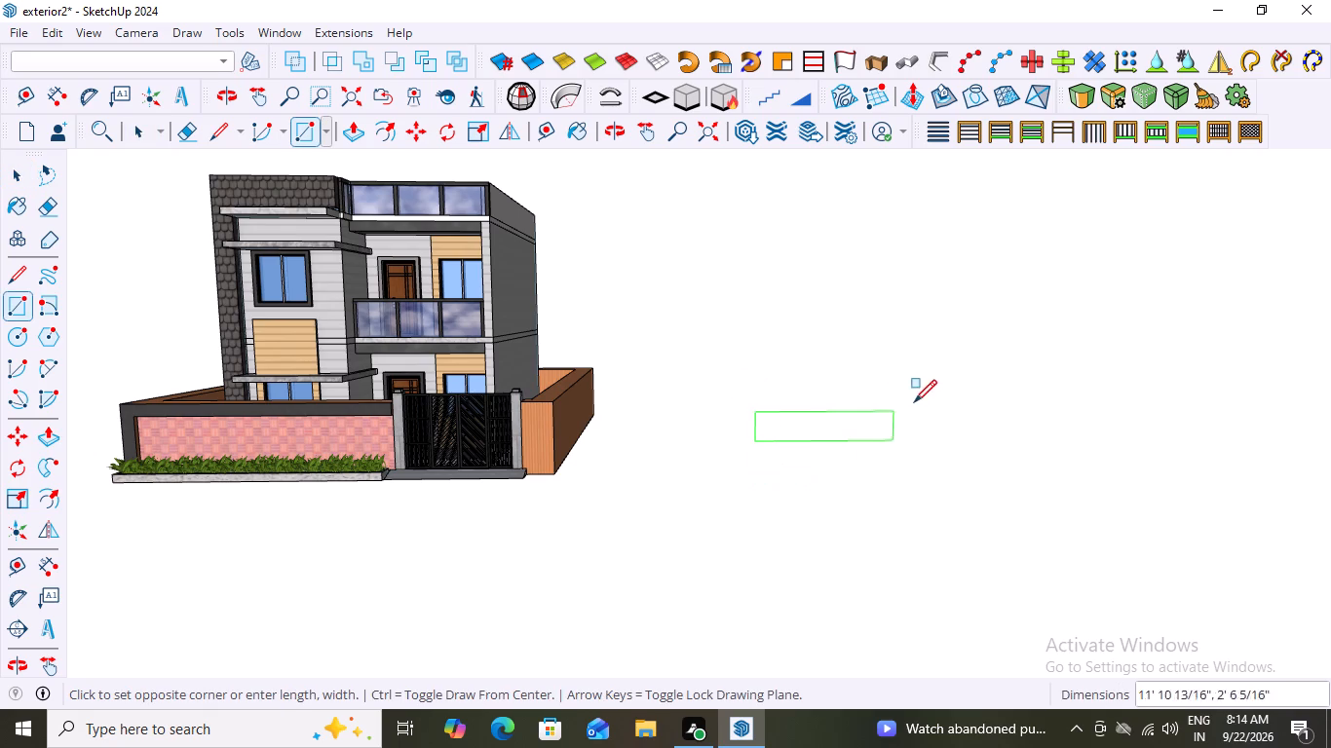
{"action": "middle_click_drag", "start_coordinate": [927, 456], "coordinate": [999, 617]}
{"action": "left_click", "coordinate": [982, 490]}
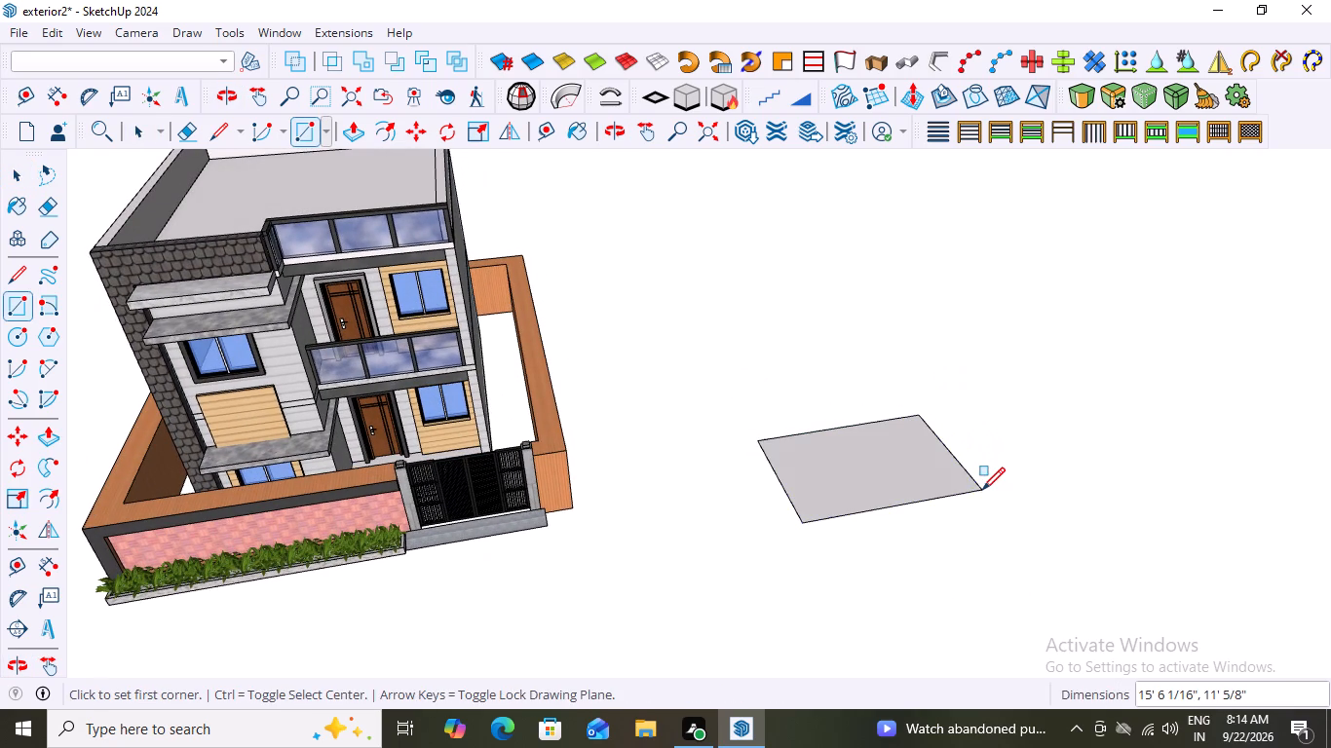
{"action": "key", "text": "space"}
{"action": "double_click", "coordinate": [902, 454]}
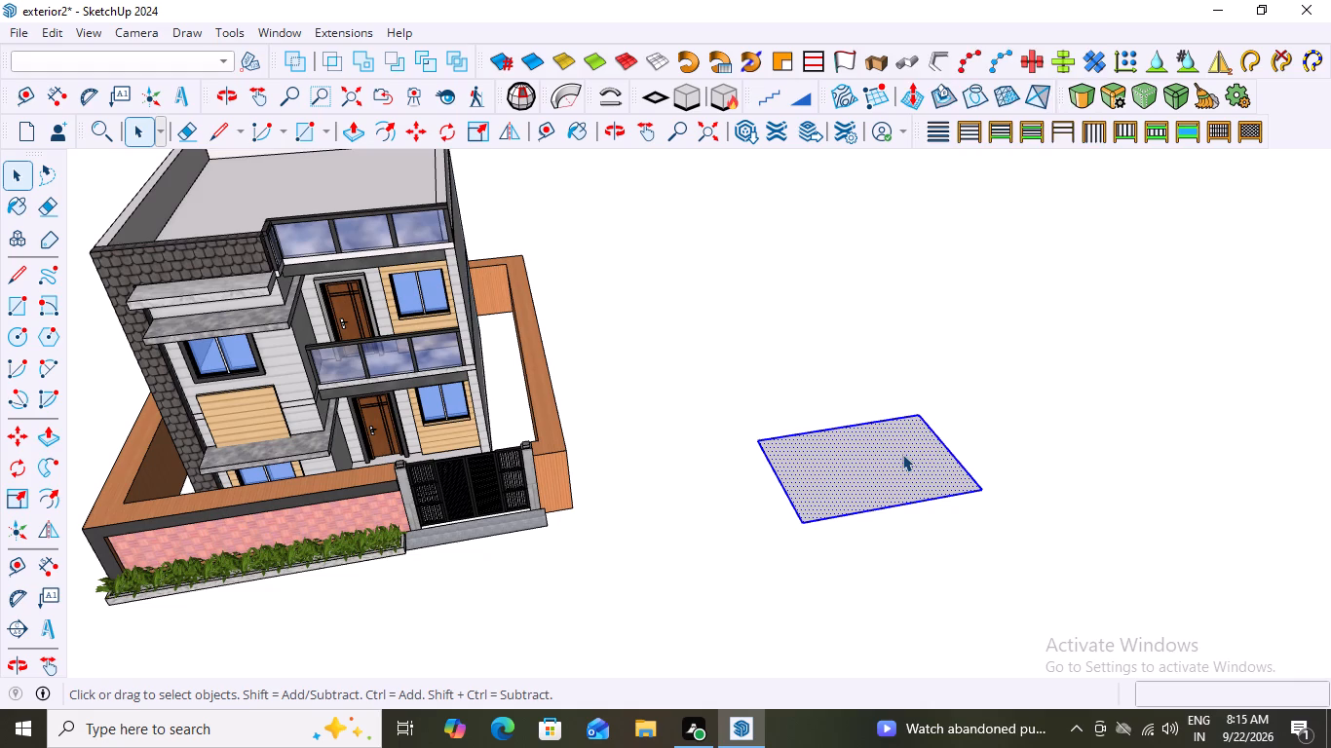
{"action": "right_click", "coordinate": [902, 454]}
{"action": "left_click", "coordinate": [951, 186]}
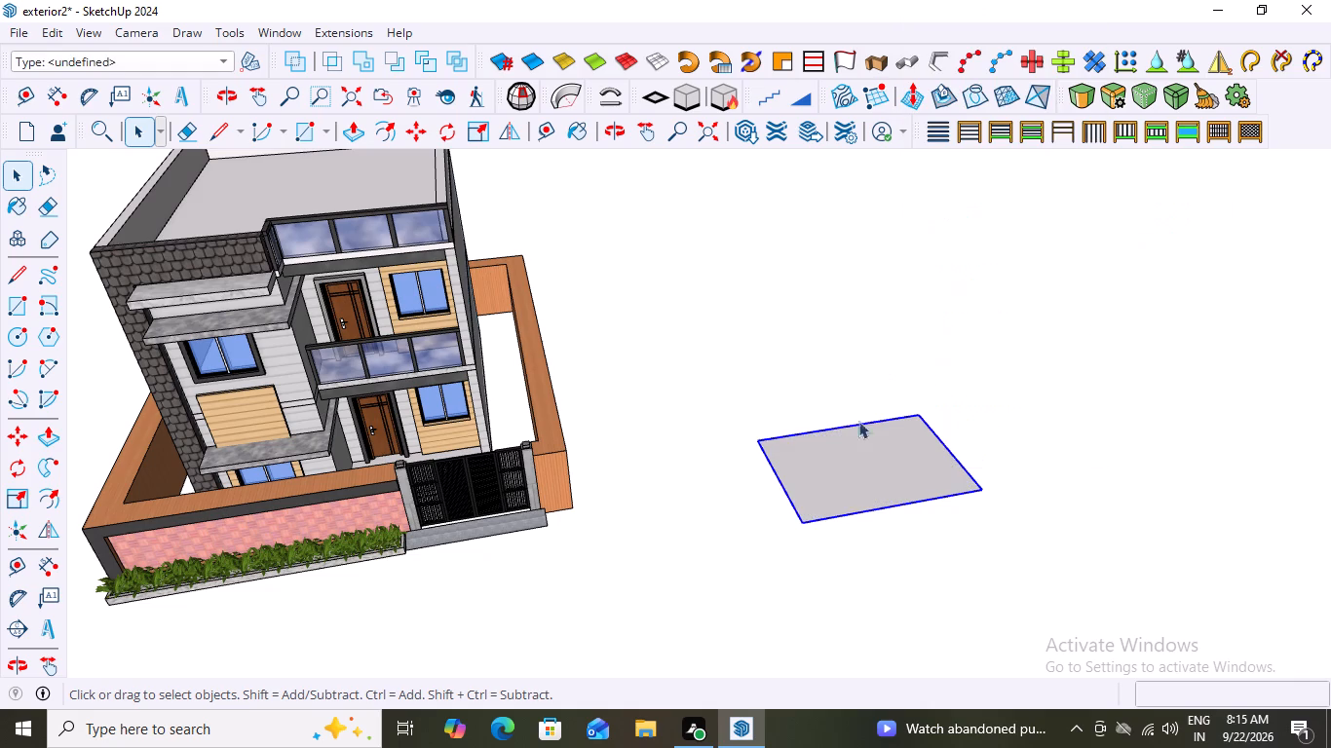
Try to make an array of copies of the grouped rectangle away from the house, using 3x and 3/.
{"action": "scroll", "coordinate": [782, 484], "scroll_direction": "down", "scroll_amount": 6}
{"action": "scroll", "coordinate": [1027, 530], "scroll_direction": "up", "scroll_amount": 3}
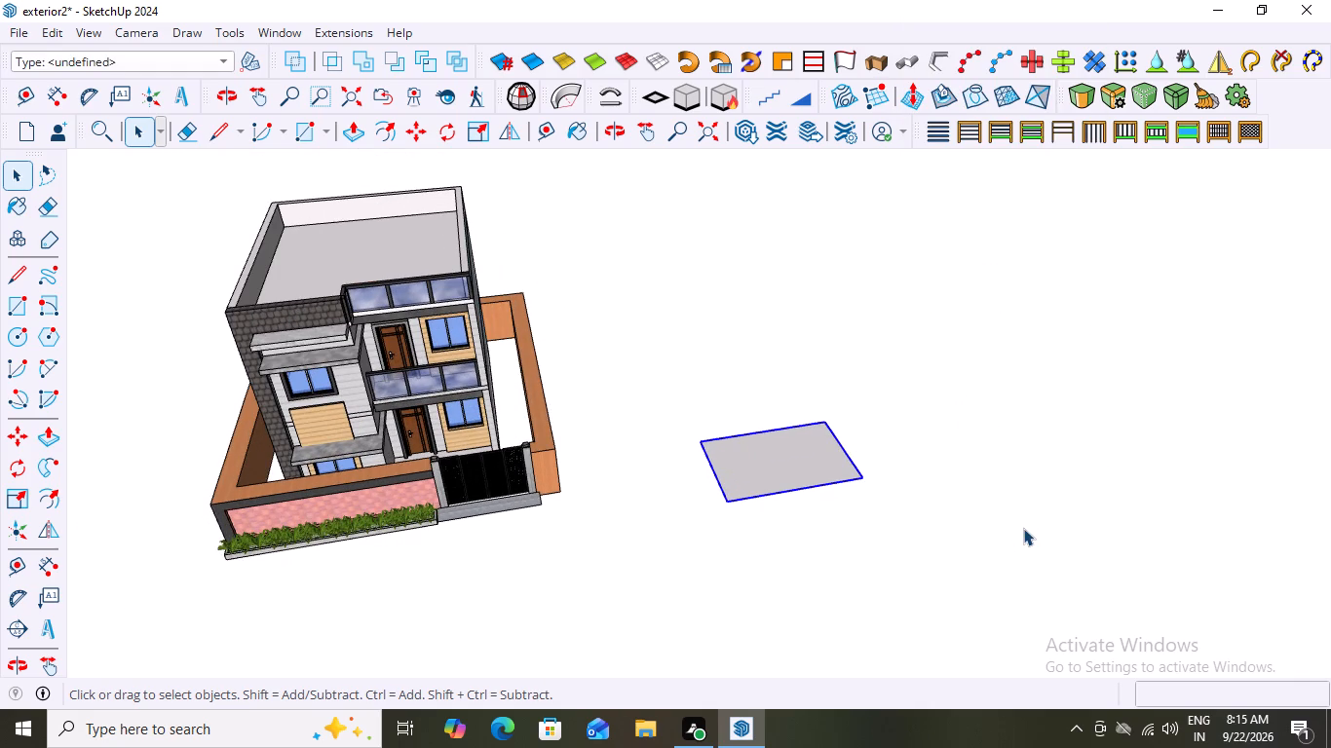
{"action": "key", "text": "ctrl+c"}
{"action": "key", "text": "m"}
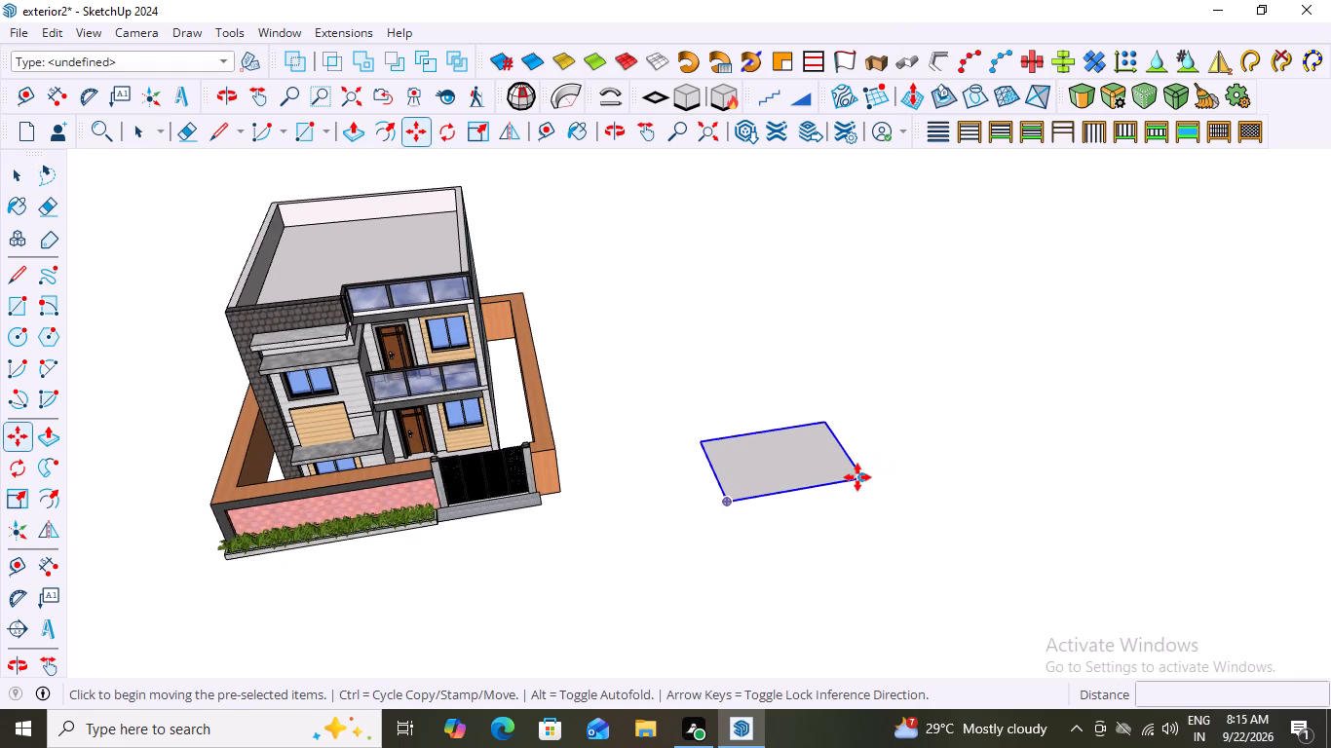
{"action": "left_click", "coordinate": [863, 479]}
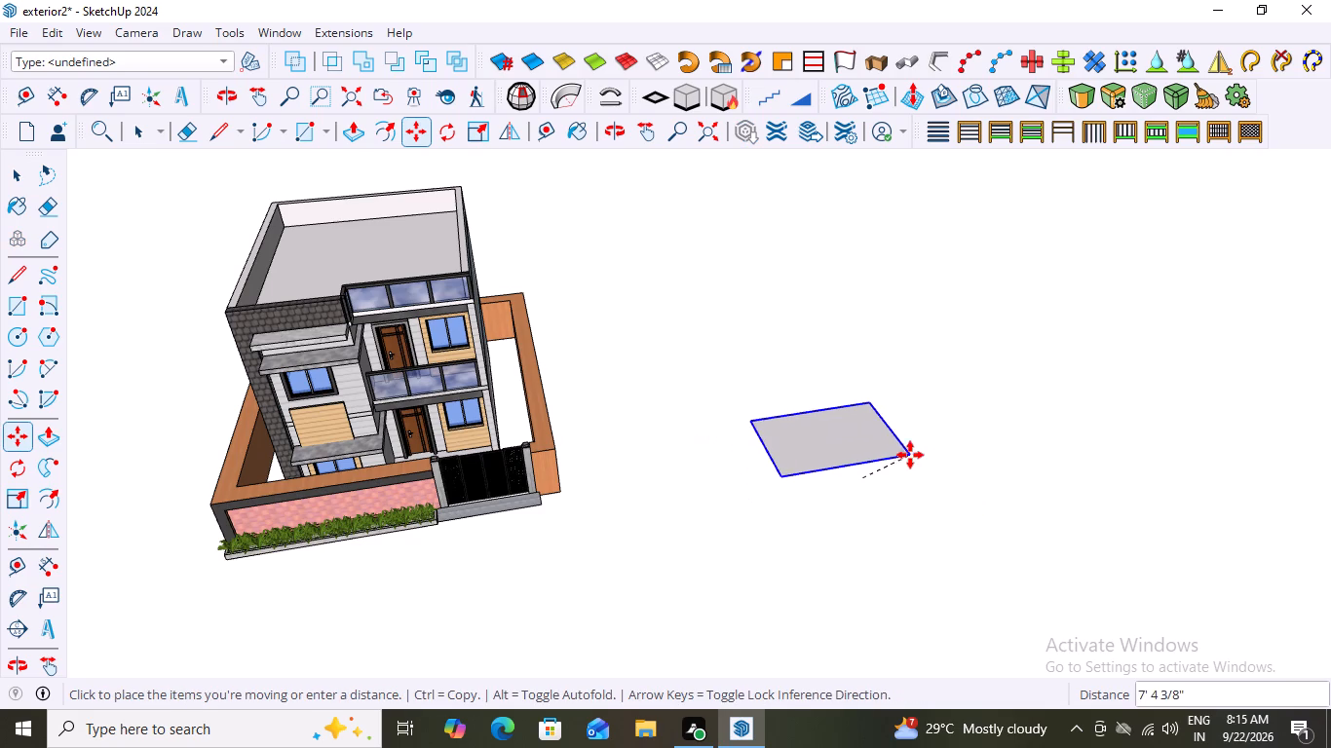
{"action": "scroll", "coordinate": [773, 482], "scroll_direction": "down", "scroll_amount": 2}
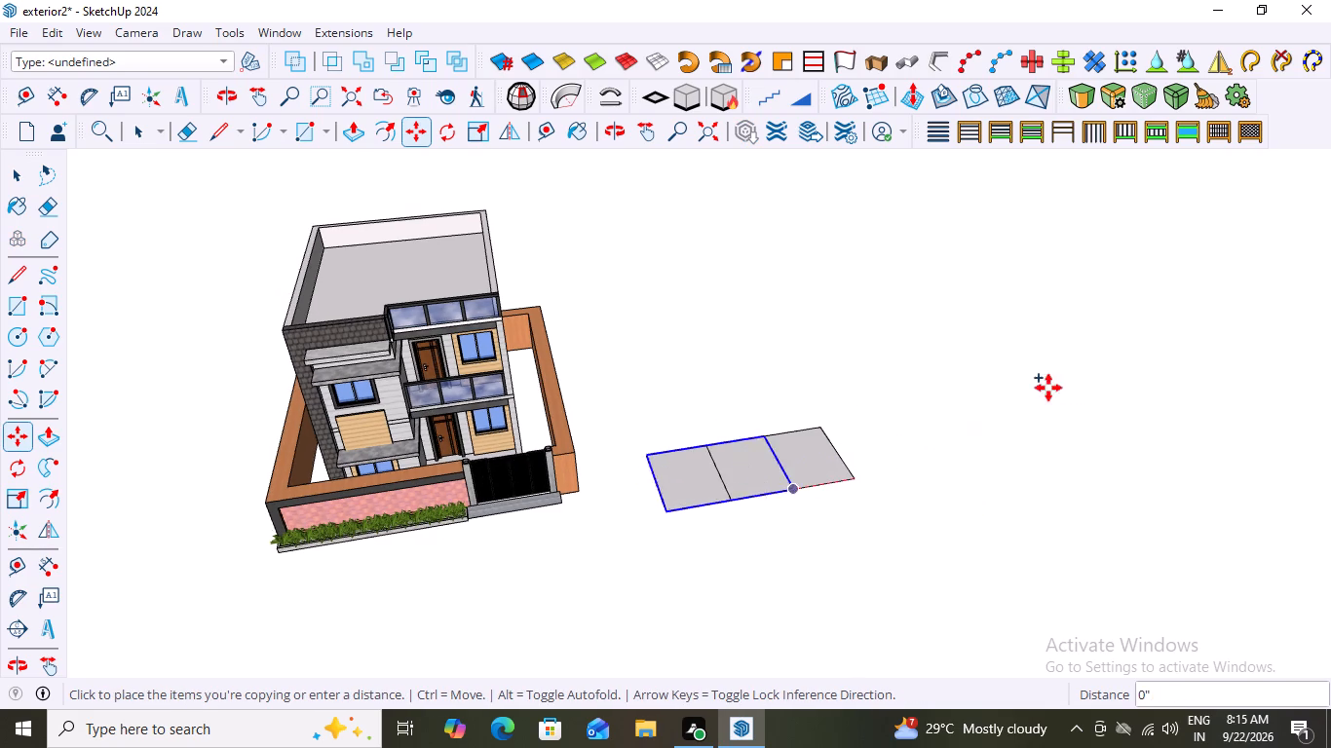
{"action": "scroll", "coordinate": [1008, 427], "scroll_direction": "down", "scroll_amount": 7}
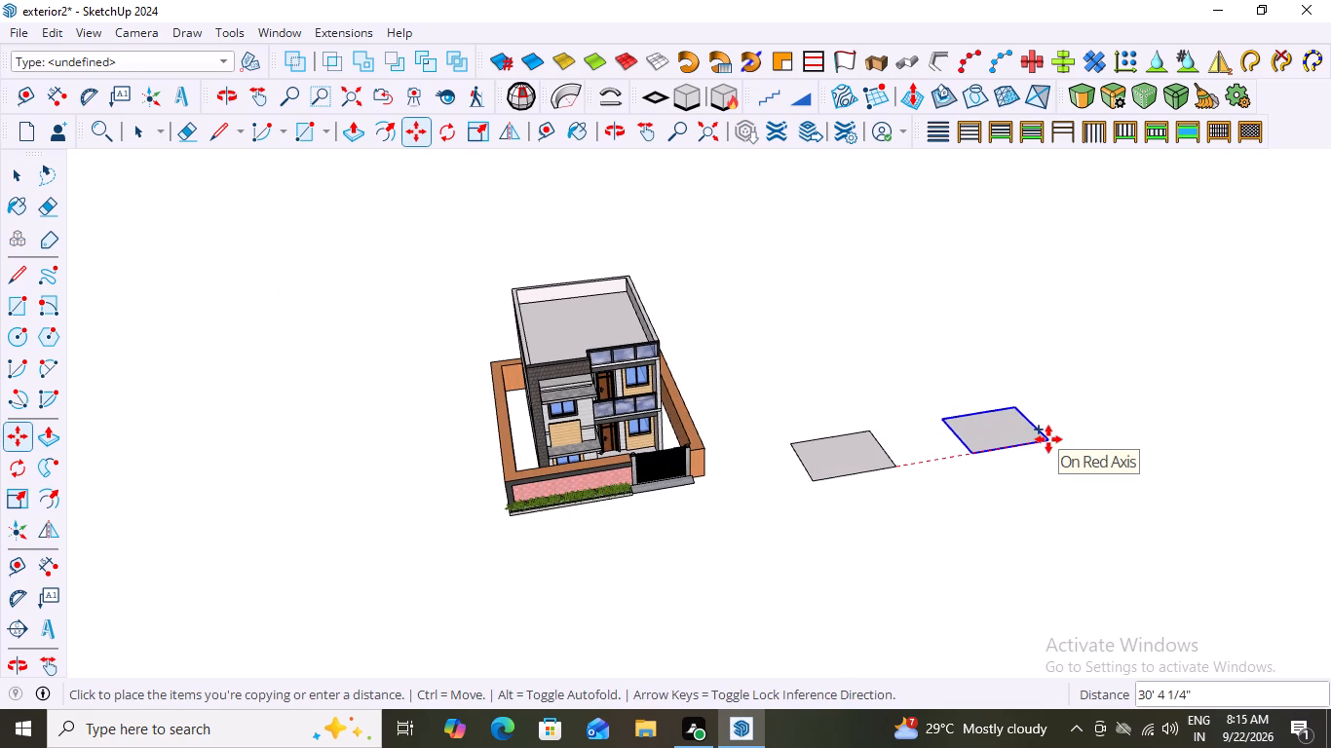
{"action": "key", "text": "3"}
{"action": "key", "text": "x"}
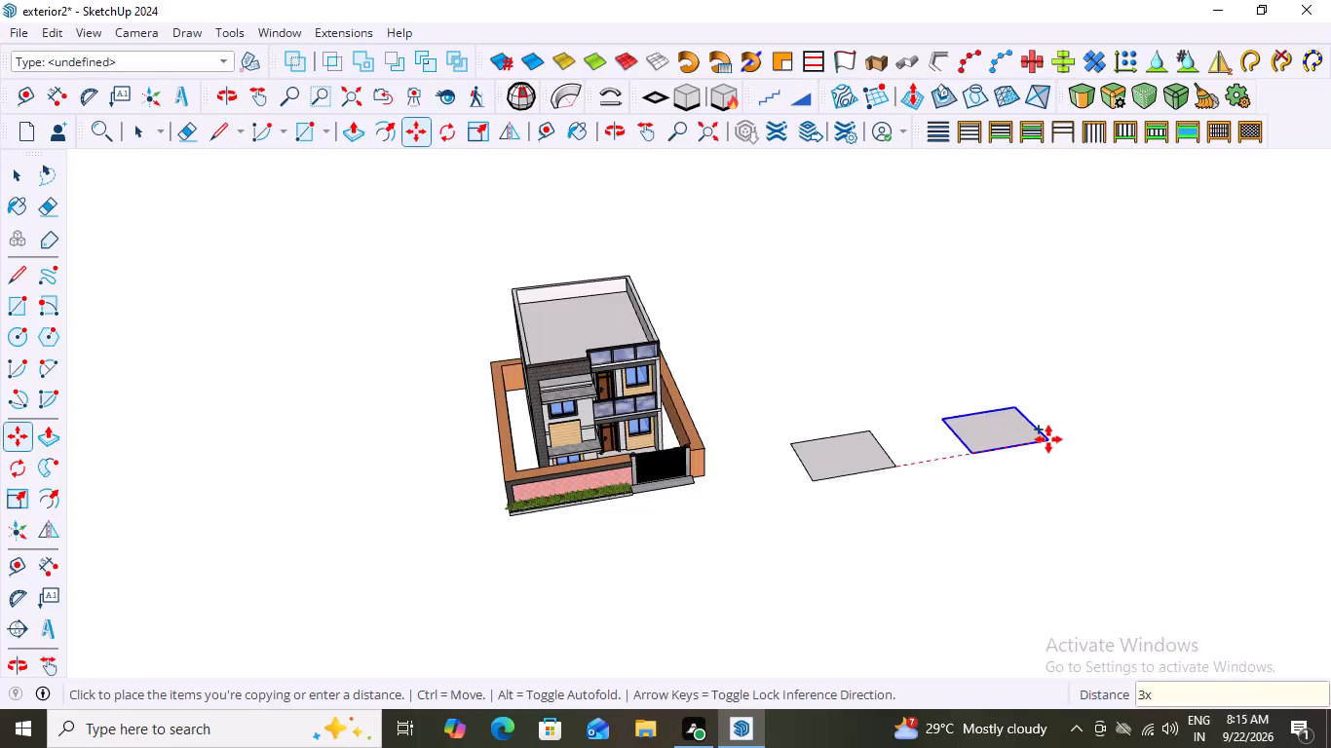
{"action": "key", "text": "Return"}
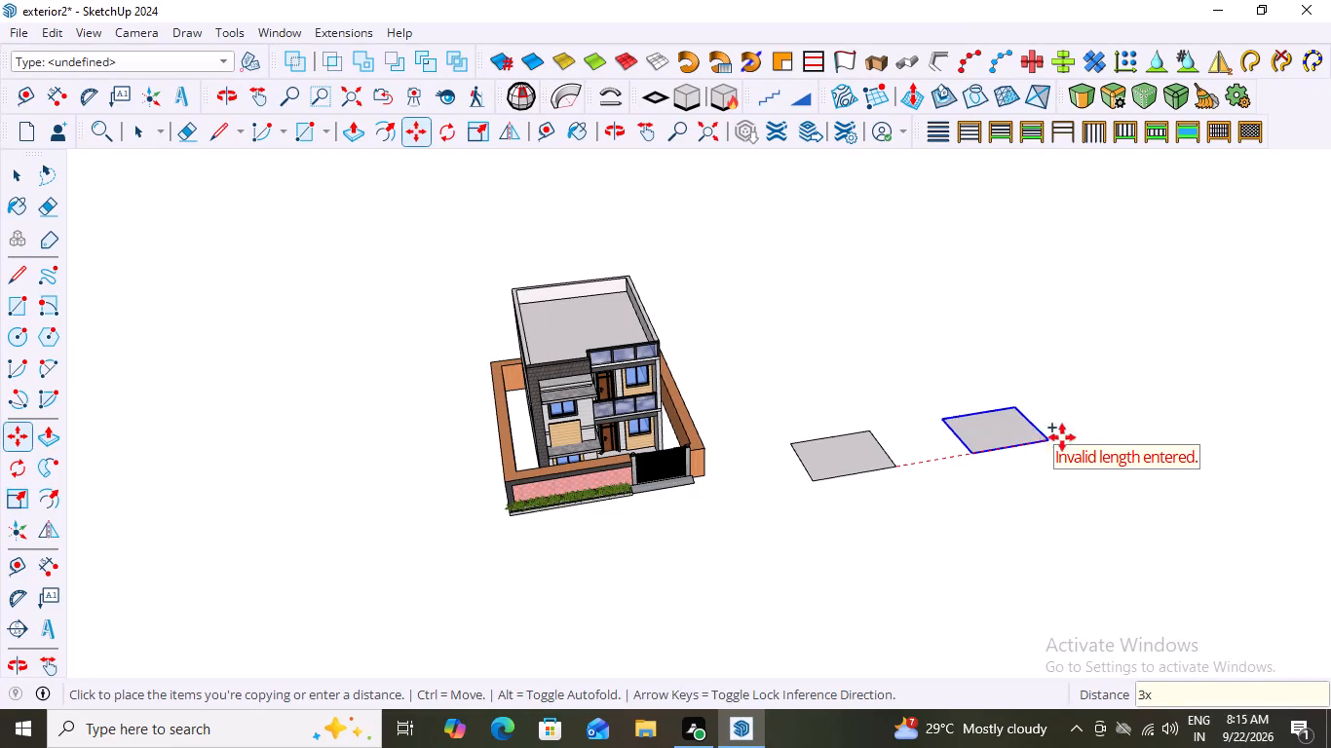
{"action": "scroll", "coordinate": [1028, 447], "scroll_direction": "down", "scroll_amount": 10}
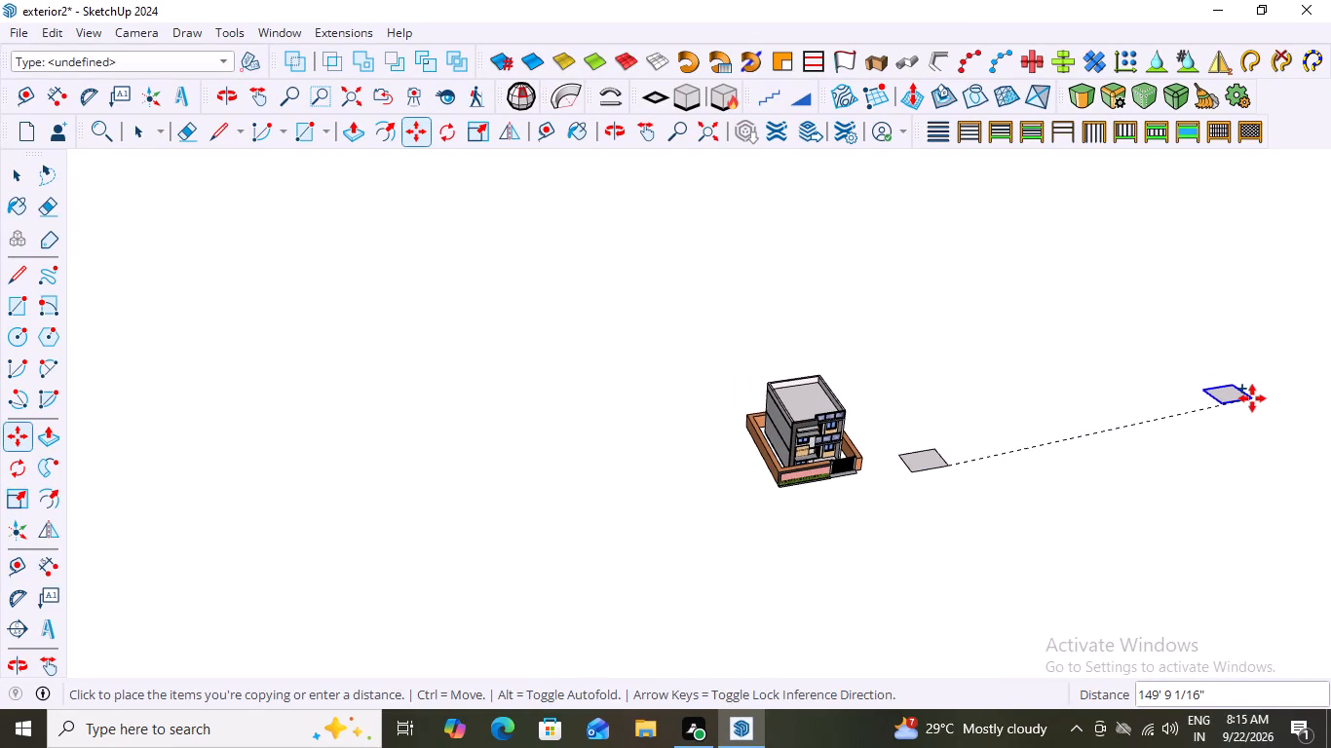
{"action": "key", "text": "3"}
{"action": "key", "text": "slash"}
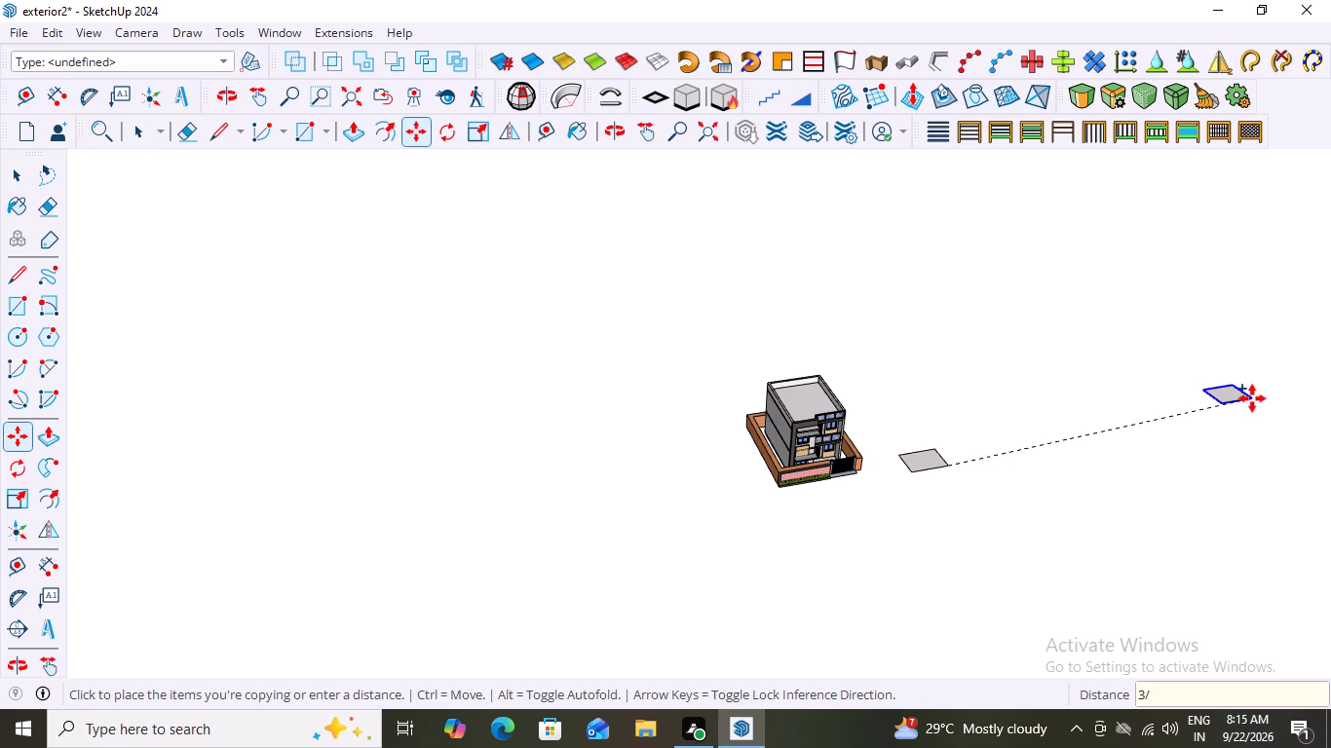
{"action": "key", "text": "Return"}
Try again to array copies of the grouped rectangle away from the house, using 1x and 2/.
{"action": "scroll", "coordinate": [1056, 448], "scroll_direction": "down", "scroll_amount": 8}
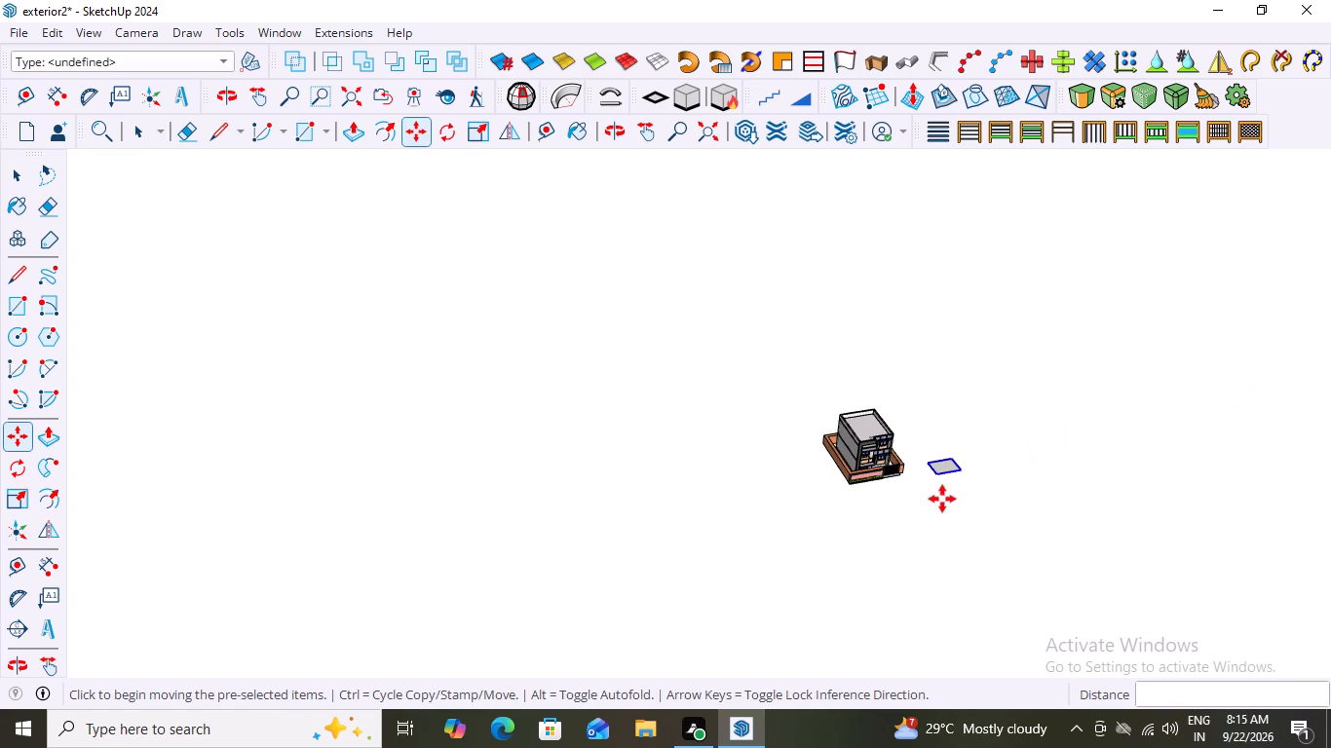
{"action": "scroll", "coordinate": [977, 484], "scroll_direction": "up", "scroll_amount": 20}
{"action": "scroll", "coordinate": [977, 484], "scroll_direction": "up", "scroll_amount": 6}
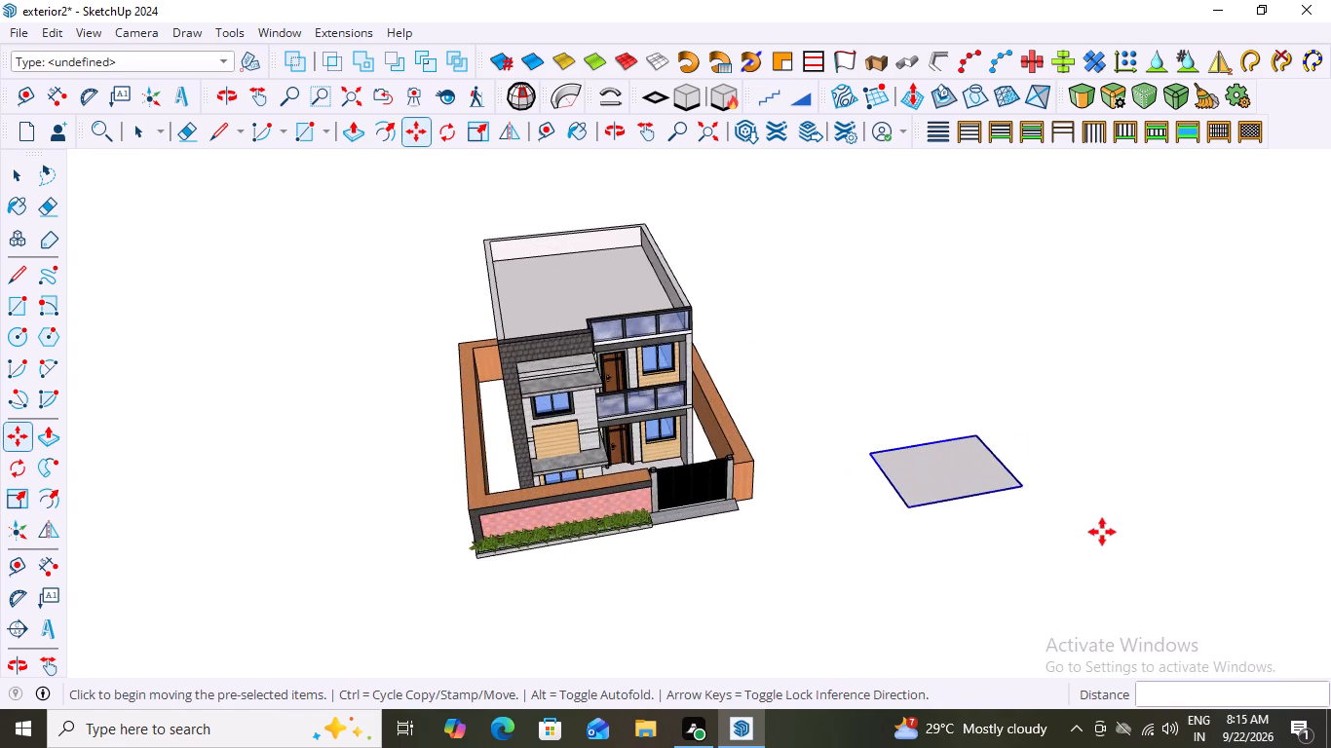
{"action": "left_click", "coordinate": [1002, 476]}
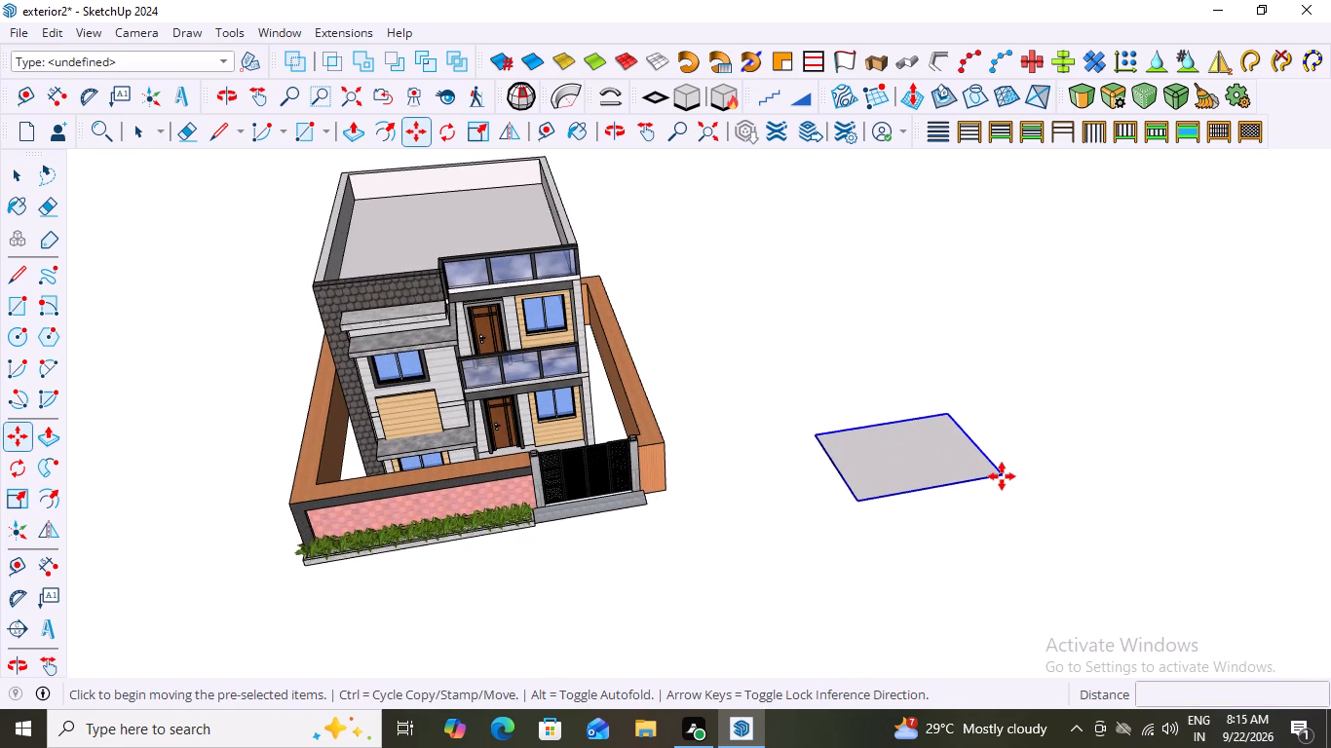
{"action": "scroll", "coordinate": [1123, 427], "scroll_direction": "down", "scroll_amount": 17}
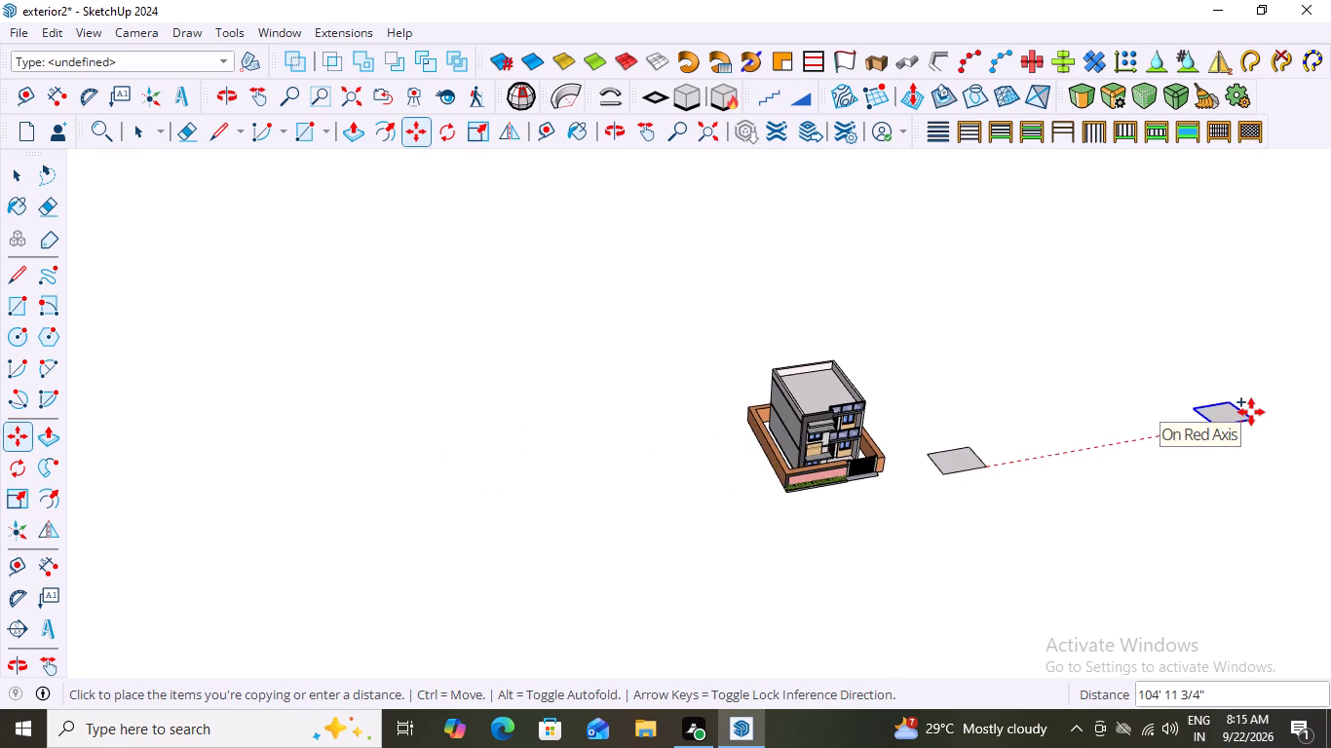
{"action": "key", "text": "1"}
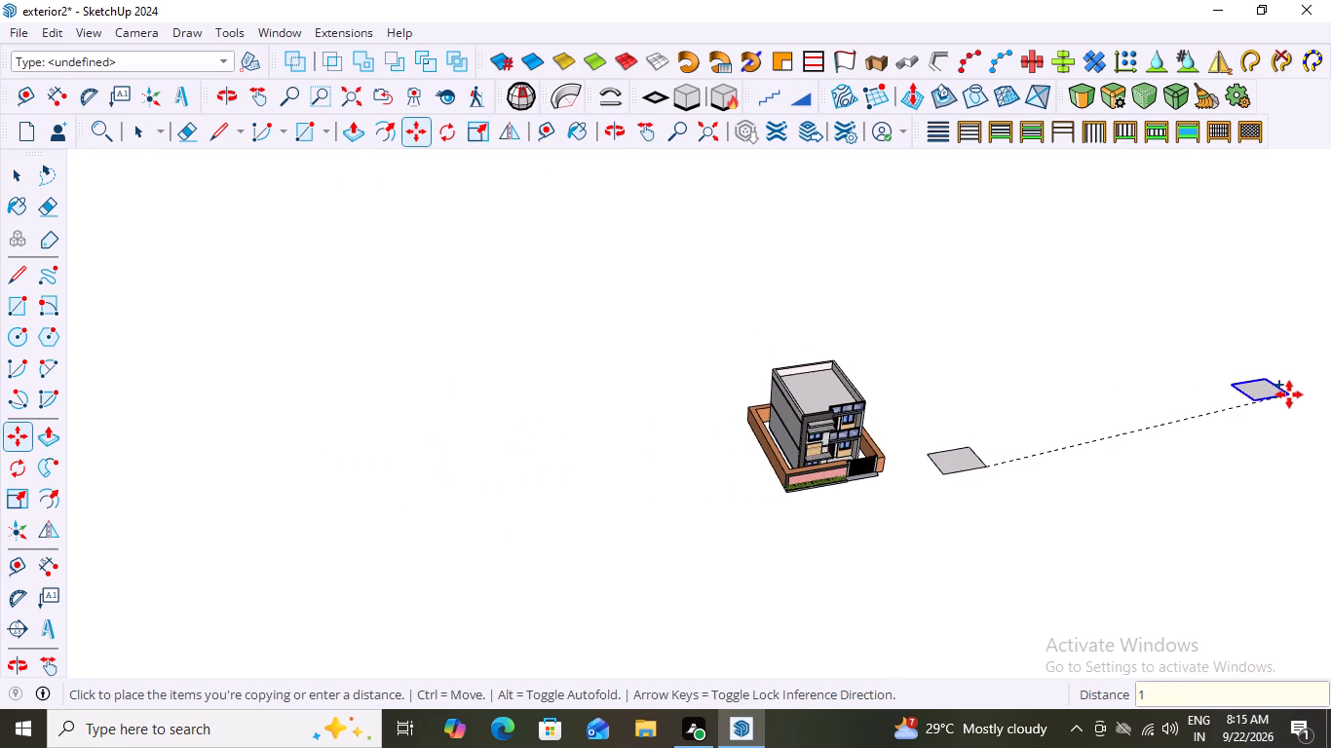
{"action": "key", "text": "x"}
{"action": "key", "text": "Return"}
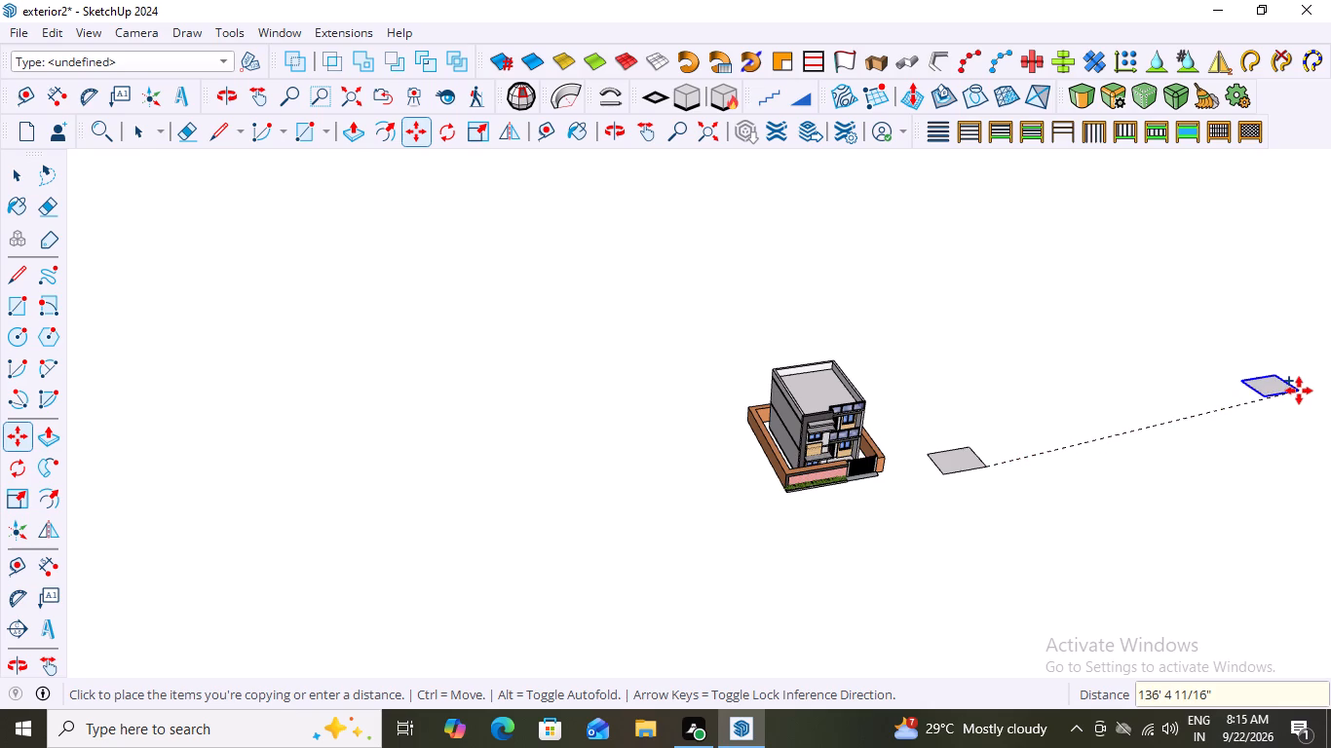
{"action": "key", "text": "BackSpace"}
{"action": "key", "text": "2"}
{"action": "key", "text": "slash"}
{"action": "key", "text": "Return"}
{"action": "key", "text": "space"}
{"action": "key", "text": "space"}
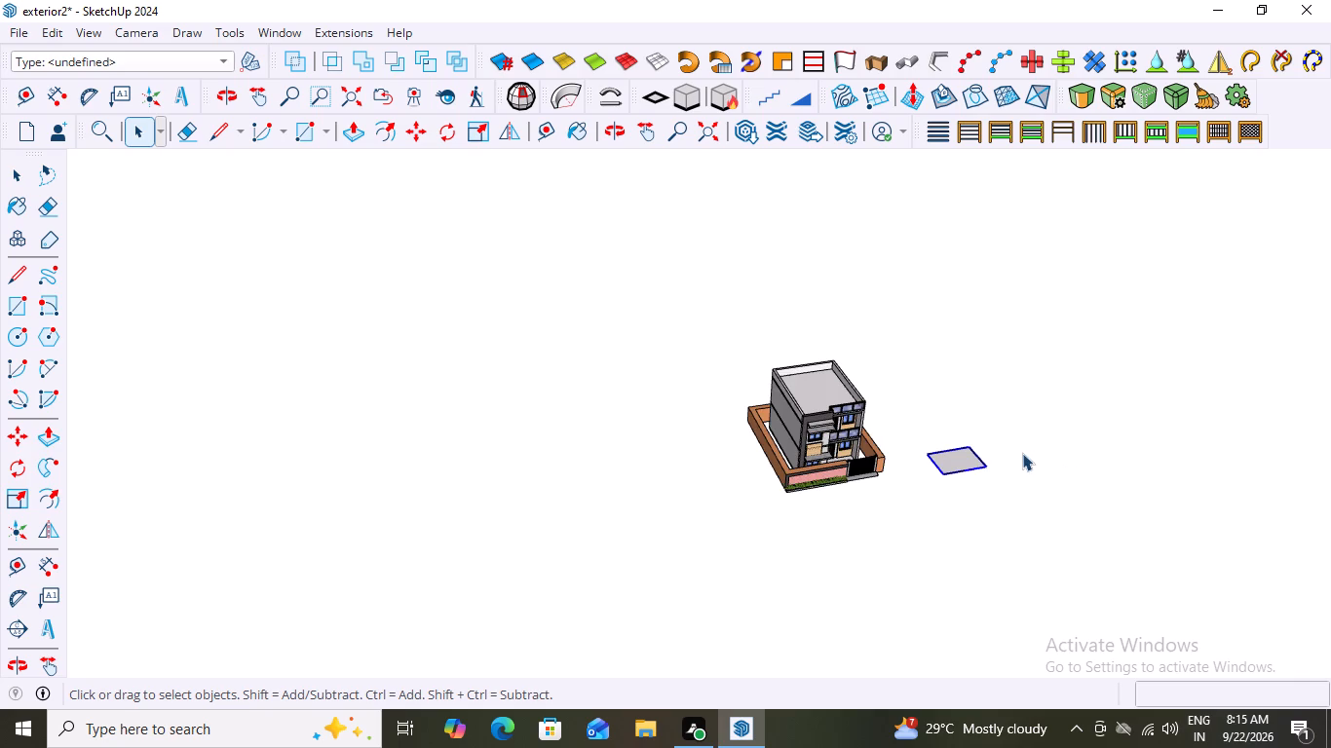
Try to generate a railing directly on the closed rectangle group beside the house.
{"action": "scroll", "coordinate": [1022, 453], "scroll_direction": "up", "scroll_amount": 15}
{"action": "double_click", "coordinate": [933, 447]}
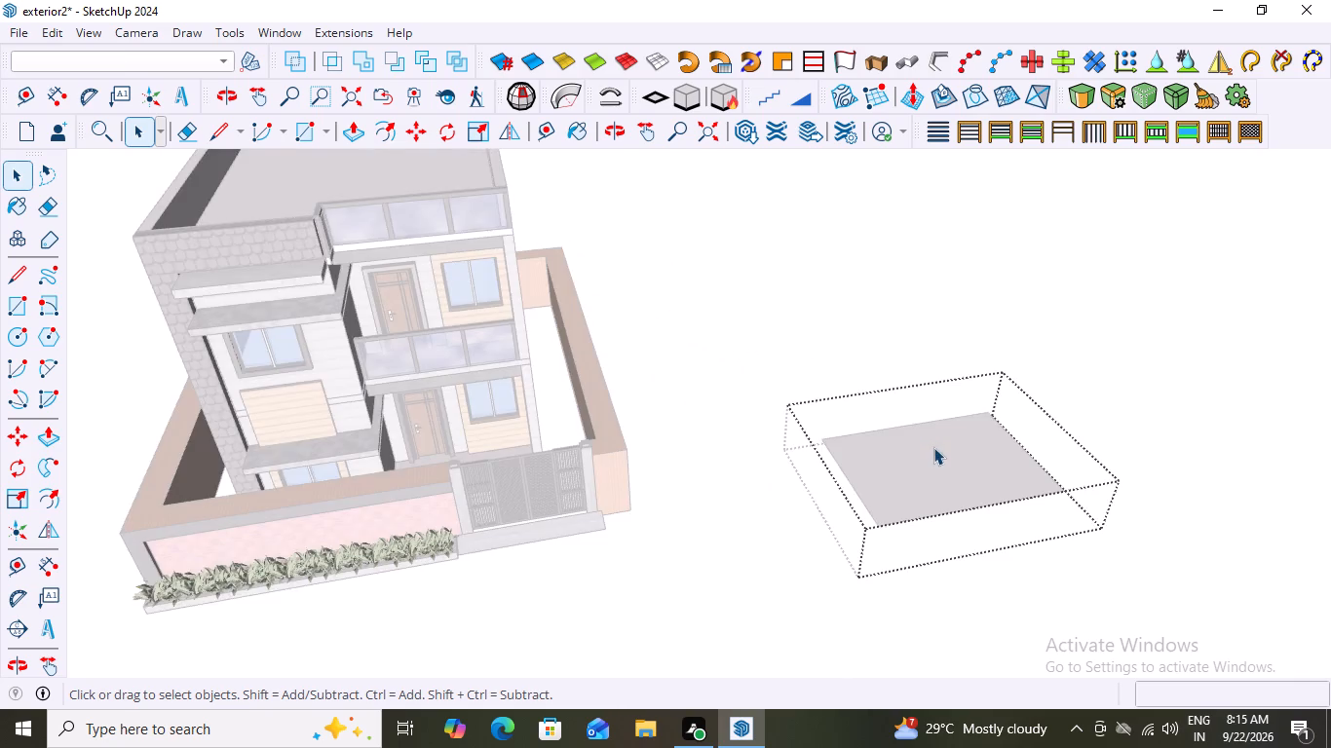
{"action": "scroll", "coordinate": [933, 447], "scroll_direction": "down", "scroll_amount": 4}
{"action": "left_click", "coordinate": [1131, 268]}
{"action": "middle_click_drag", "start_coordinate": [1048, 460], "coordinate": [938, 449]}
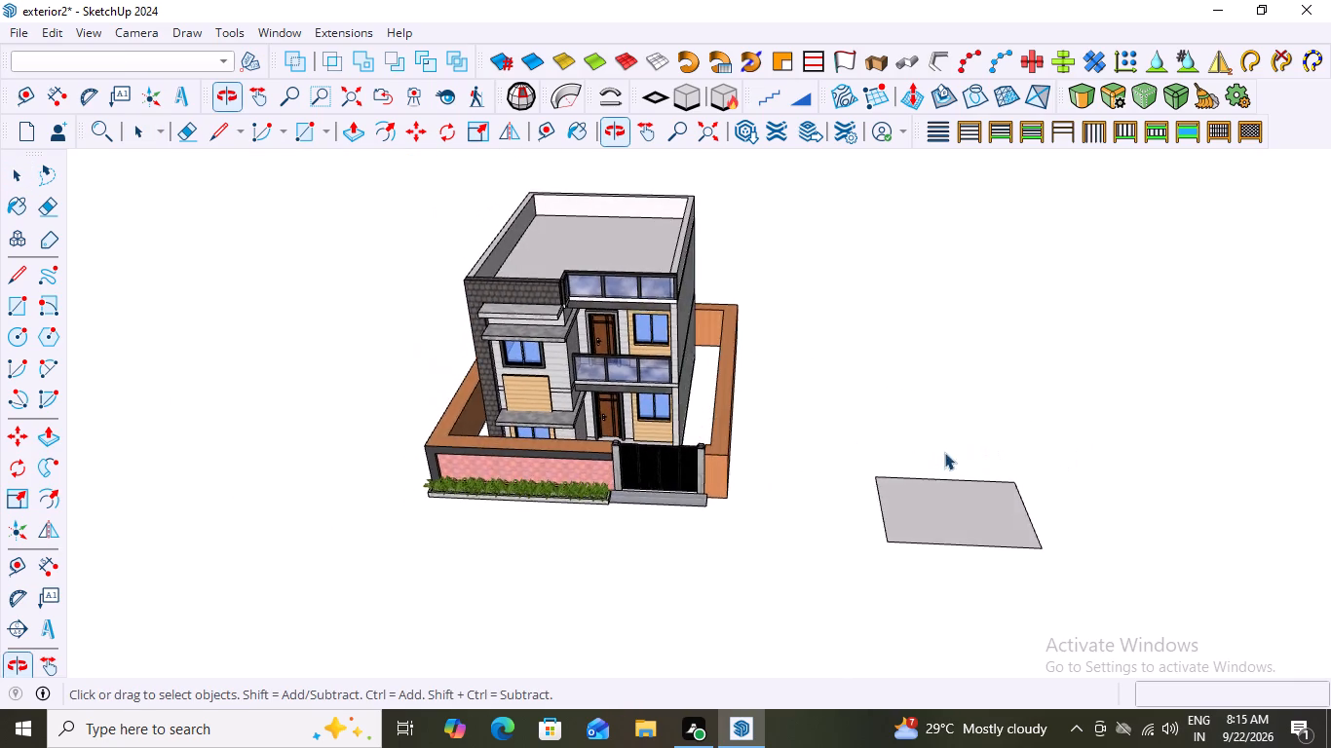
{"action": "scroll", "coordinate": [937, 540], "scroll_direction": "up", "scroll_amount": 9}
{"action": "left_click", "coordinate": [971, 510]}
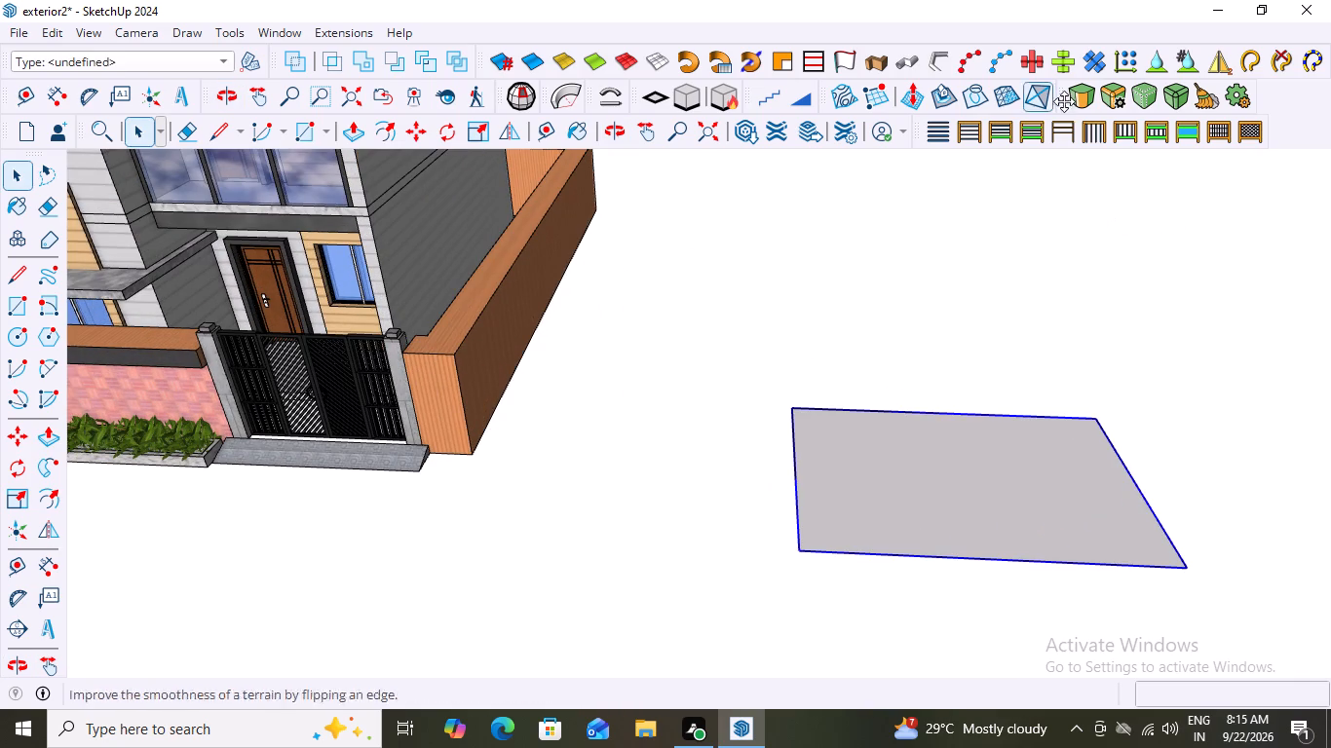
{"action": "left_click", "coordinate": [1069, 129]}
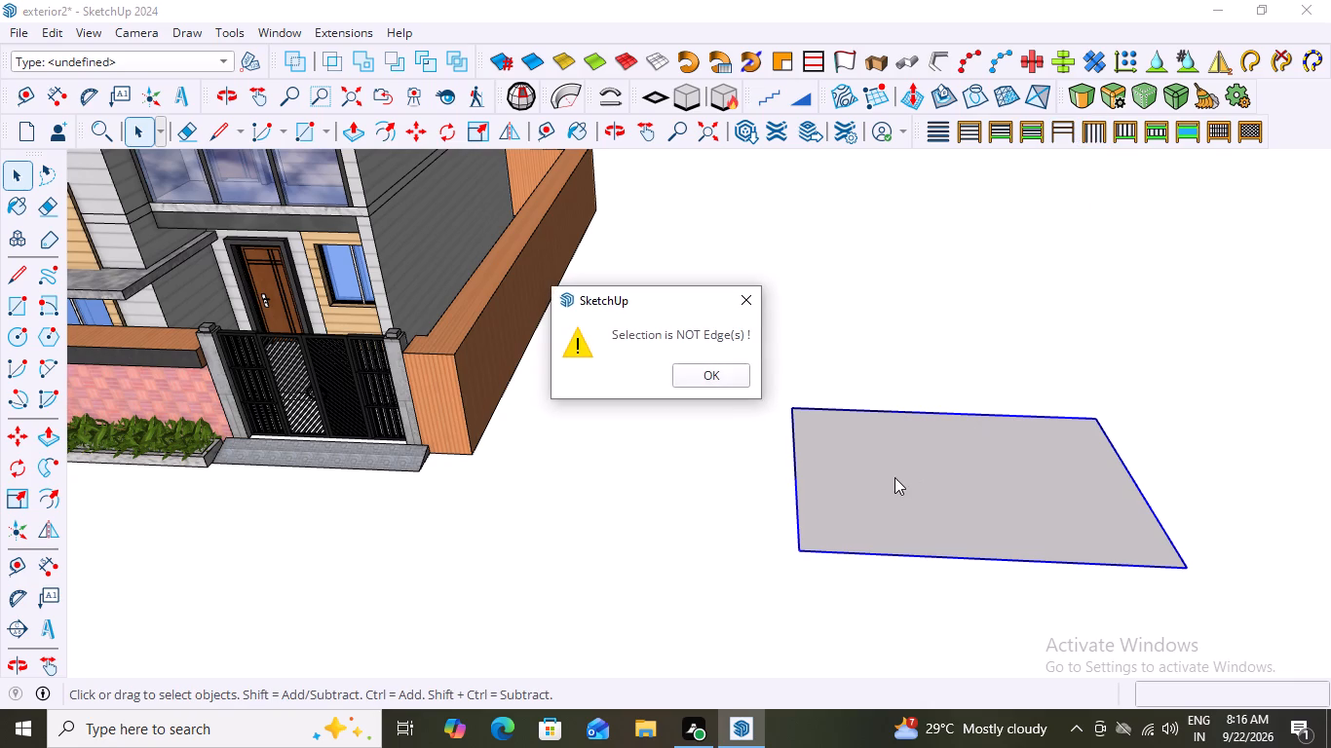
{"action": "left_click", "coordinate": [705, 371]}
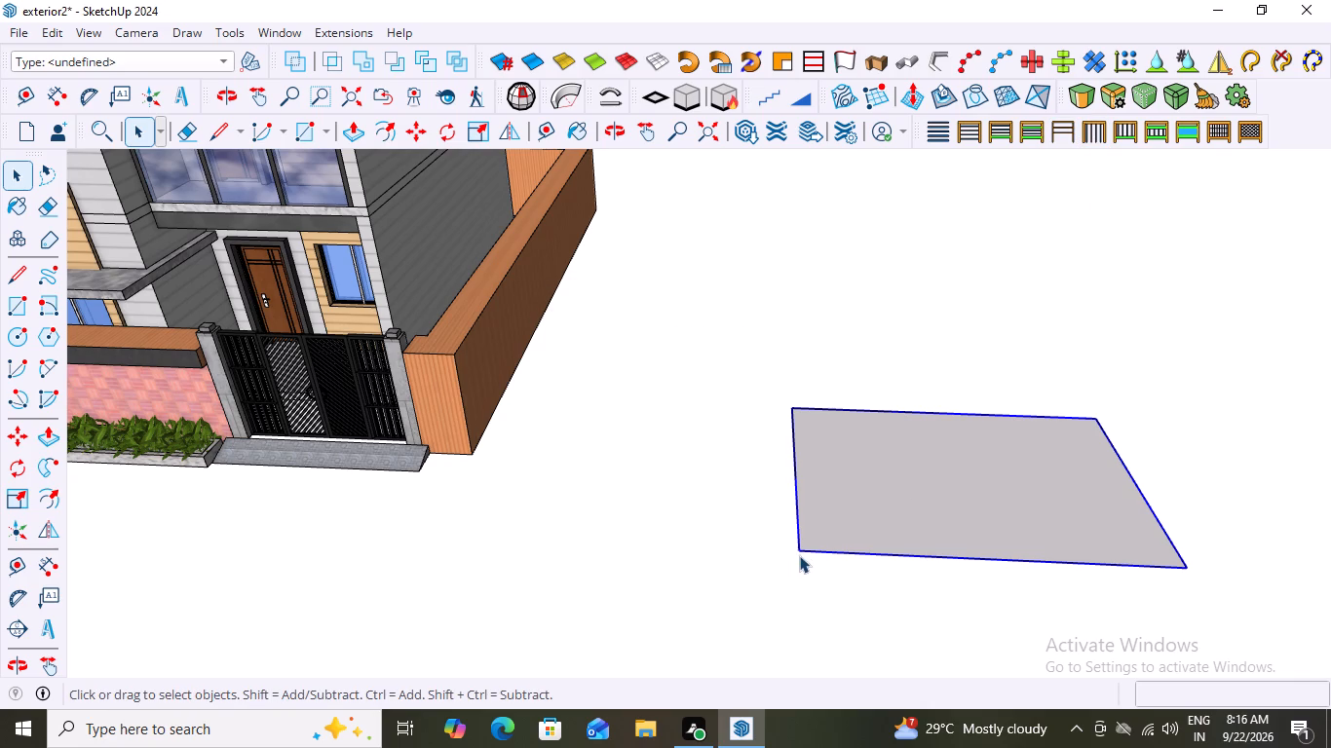
Inside the rectangle group, generate a horizontal-bar railing with posts, 2' 7 1/2" high, along the short edge nearest the house.
{"action": "double_click", "coordinate": [799, 549]}
{"action": "left_click", "coordinate": [799, 547]}
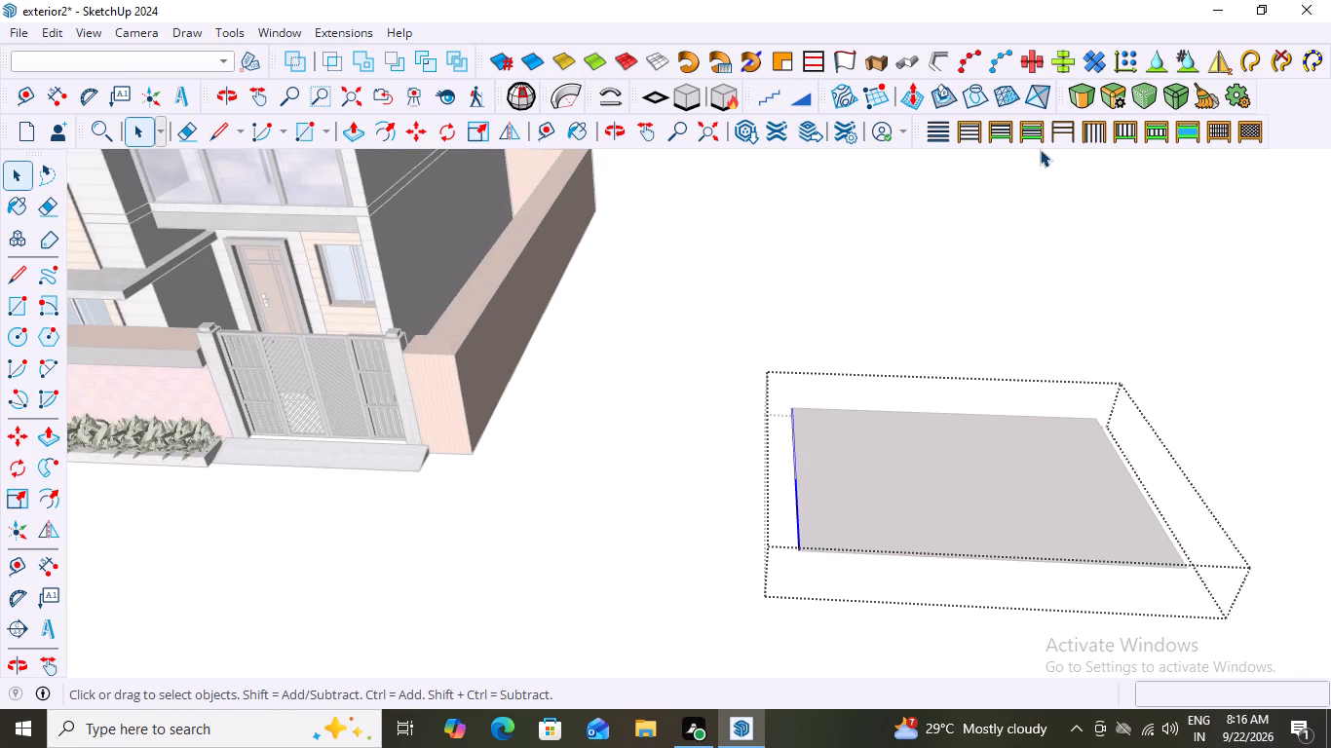
{"action": "left_click", "coordinate": [1020, 129]}
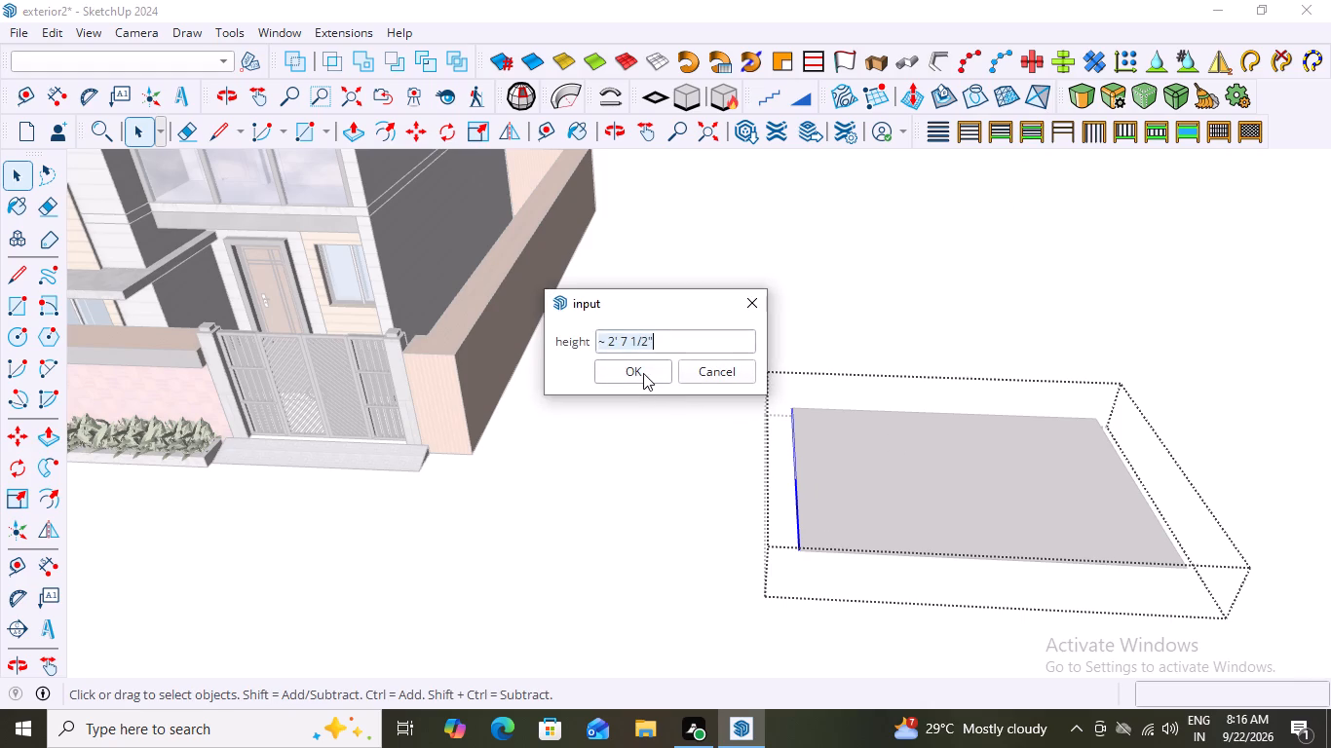
{"action": "left_click", "coordinate": [643, 373]}
{"action": "middle_click_drag", "start_coordinate": [966, 568], "coordinate": [637, 495]}
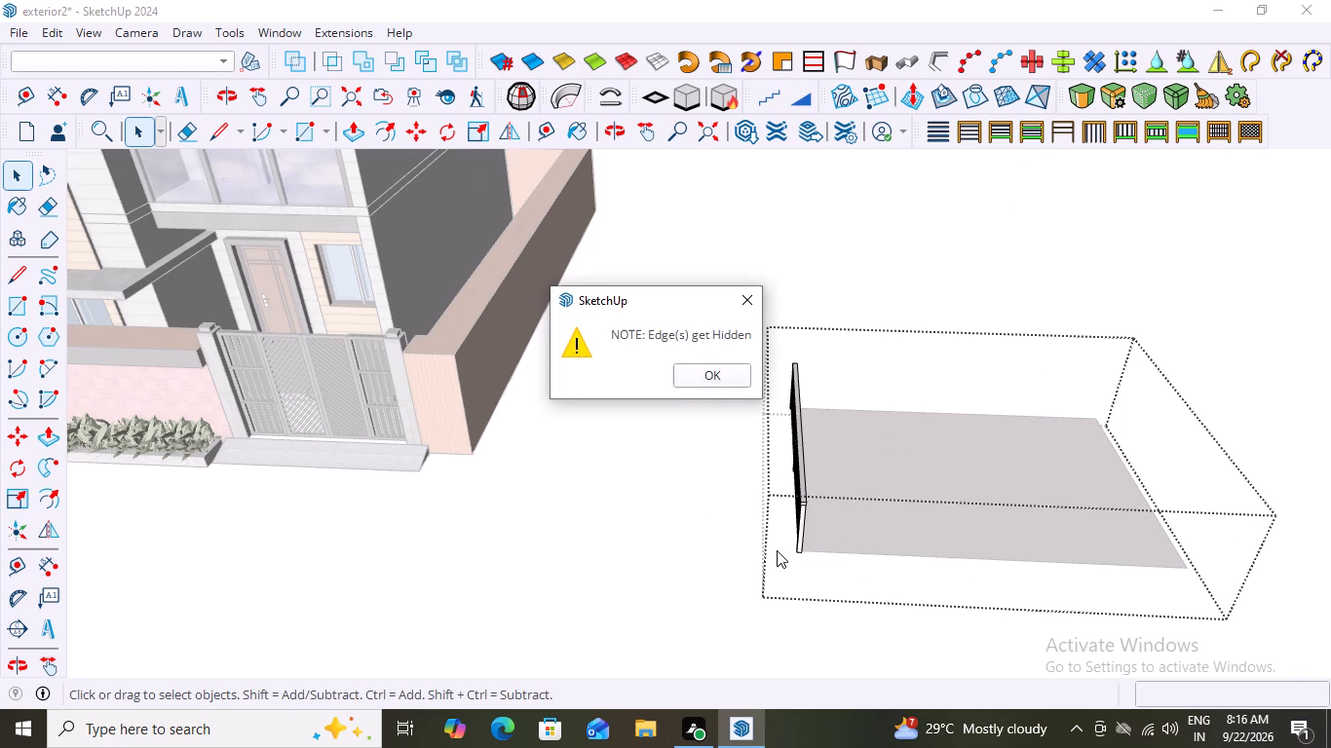
{"action": "left_click", "coordinate": [720, 369]}
{"action": "middle_click_drag", "start_coordinate": [827, 543], "coordinate": [1102, 515]}
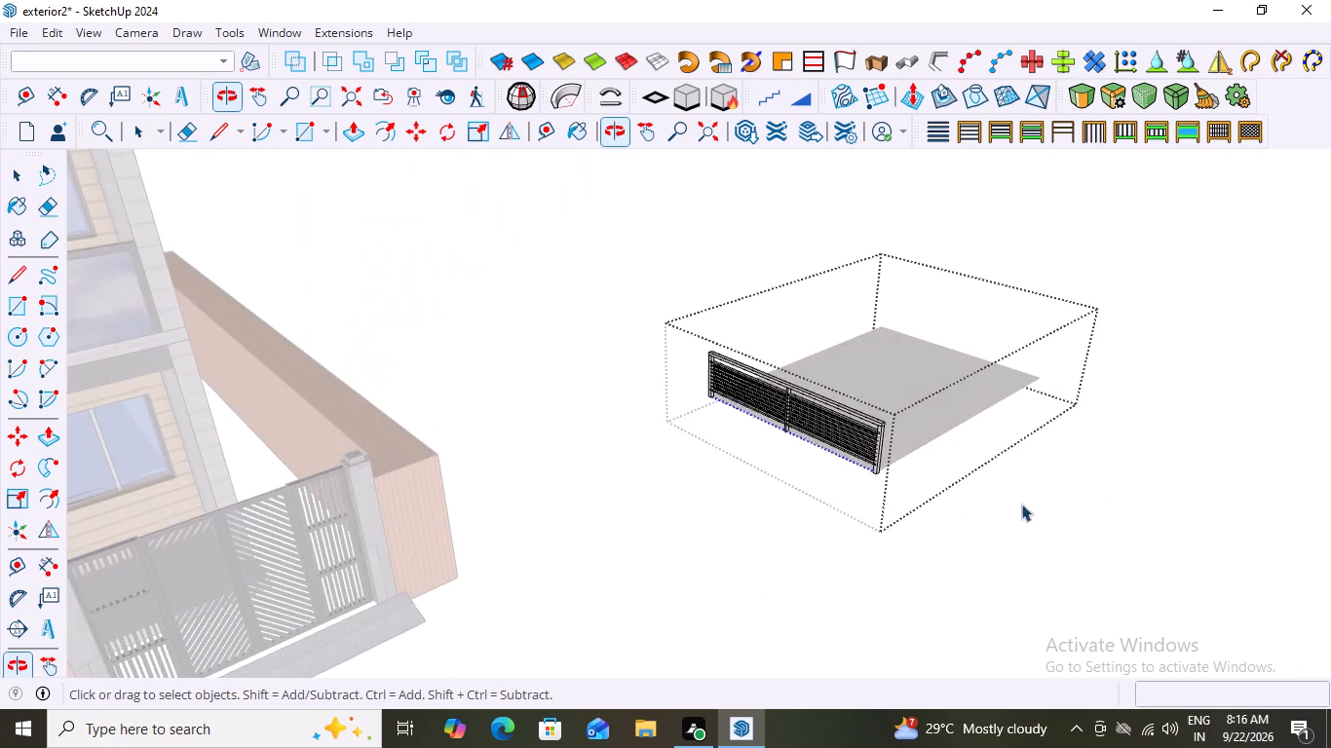
{"action": "scroll", "coordinate": [881, 451], "scroll_direction": "up", "scroll_amount": 17}
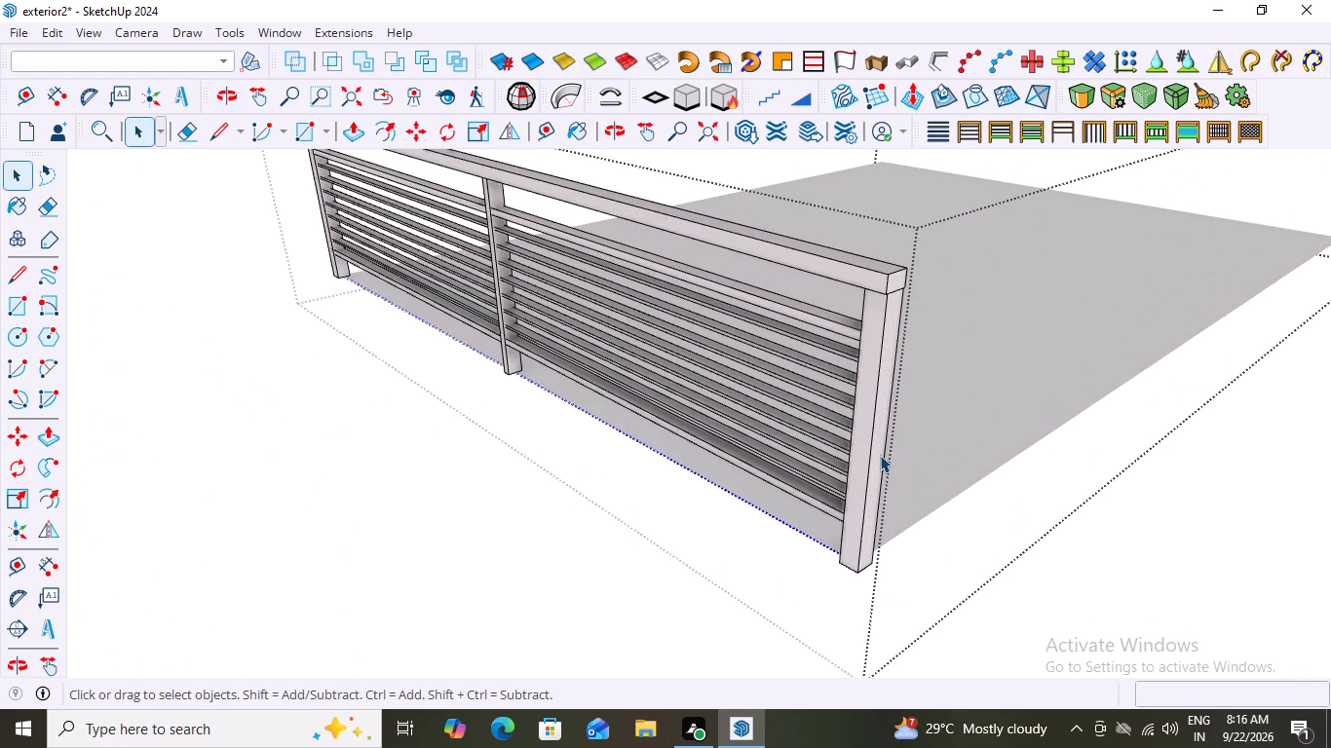
{"action": "scroll", "coordinate": [775, 485], "scroll_direction": "down", "scroll_amount": 20}
{"action": "scroll", "coordinate": [775, 485], "scroll_direction": "down", "scroll_amount": 2}
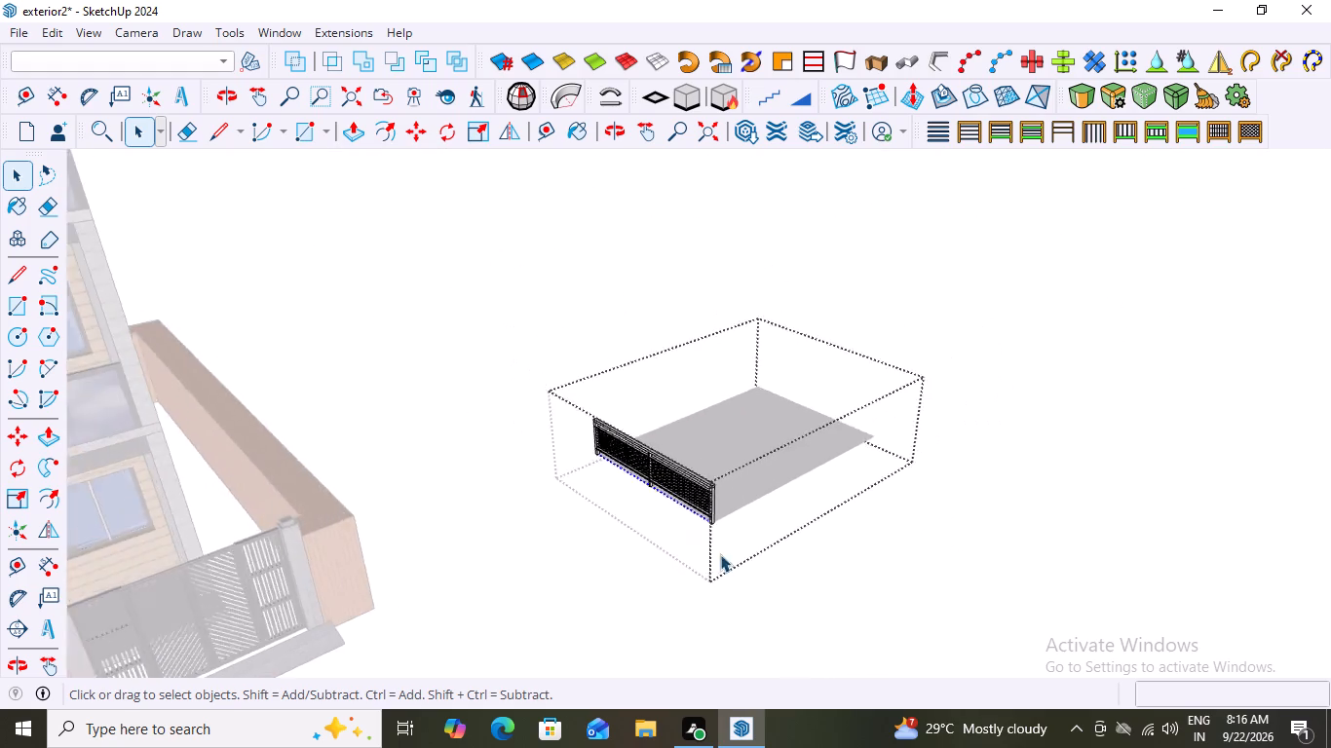
Generate a glass-panel railing 2' 7 1/2" high along the rectangle's long front edge.
{"action": "scroll", "coordinate": [720, 554], "scroll_direction": "down", "scroll_amount": 1}
{"action": "middle_click_drag", "start_coordinate": [1020, 534], "coordinate": [807, 508]}
{"action": "scroll", "coordinate": [855, 553], "scroll_direction": "up", "scroll_amount": 7}
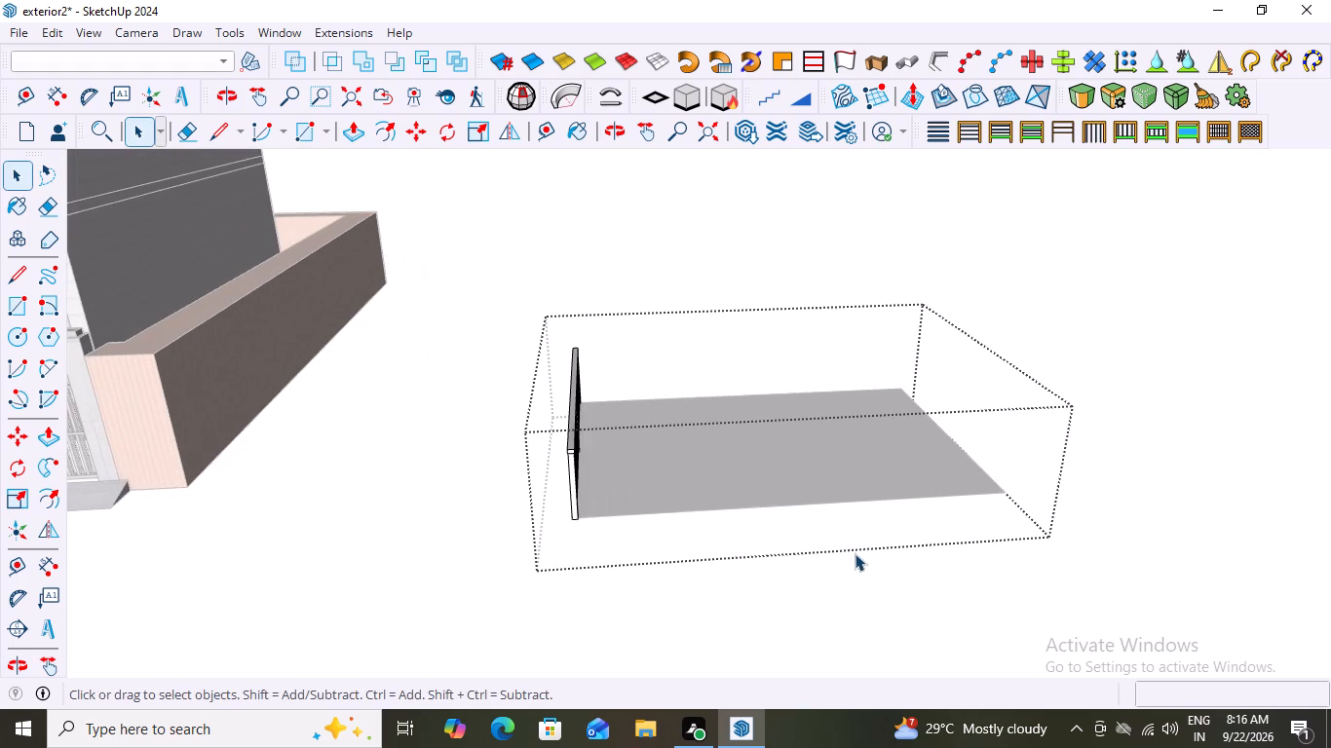
{"action": "left_click", "coordinate": [821, 503]}
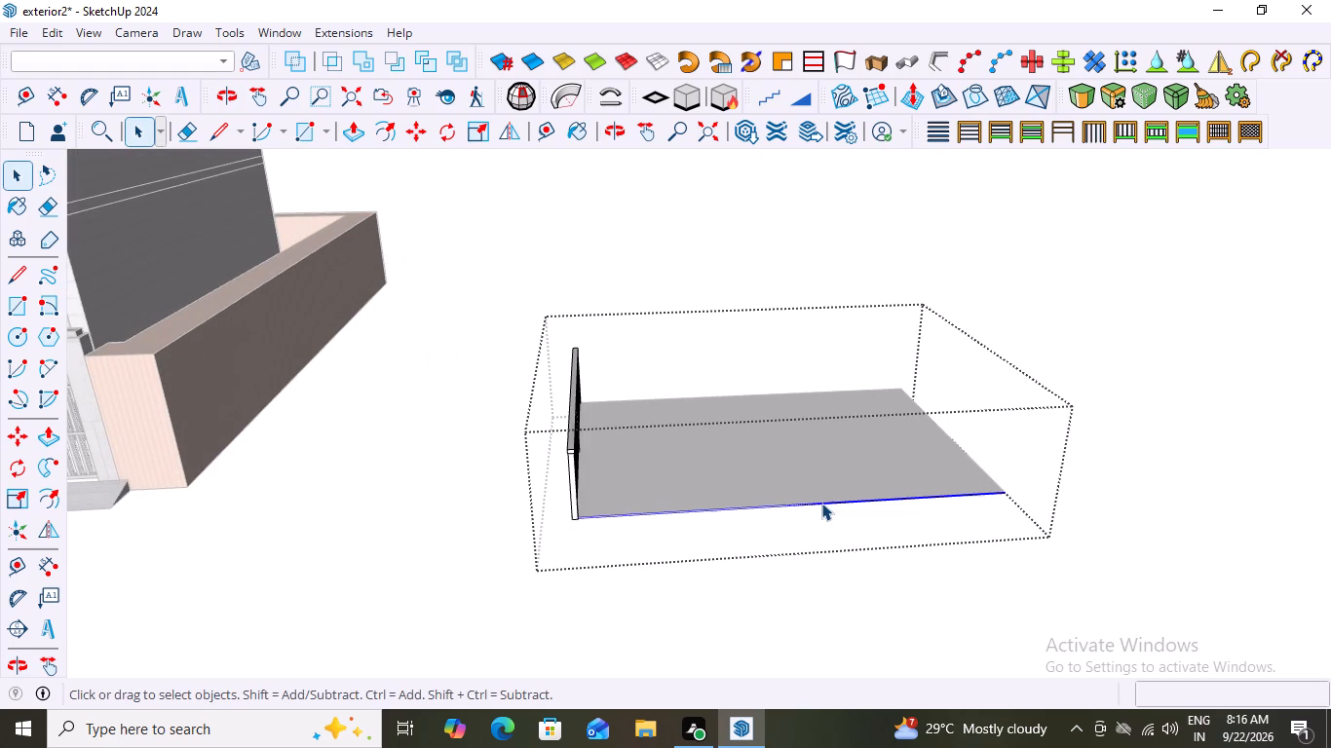
{"action": "left_click", "coordinate": [1189, 131]}
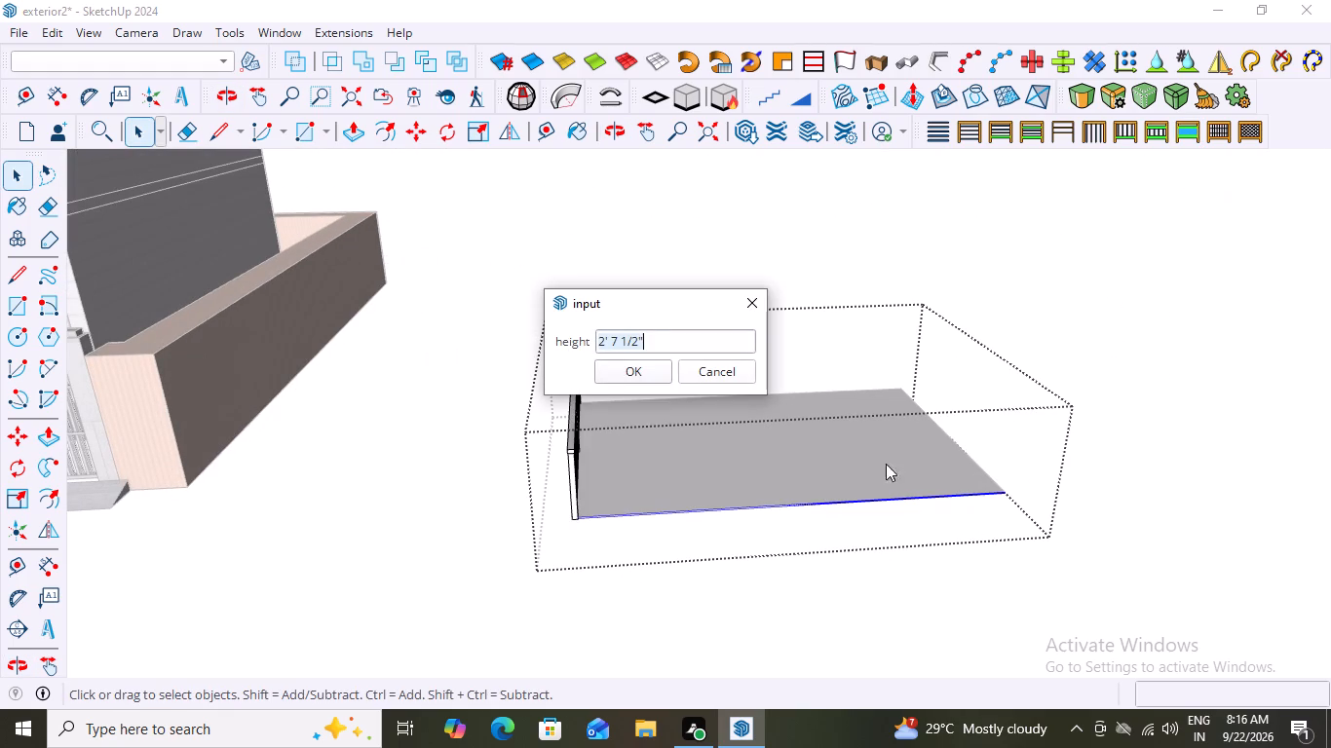
{"action": "left_click", "coordinate": [634, 373]}
{"action": "middle_click_drag", "start_coordinate": [992, 561], "coordinate": [856, 570]}
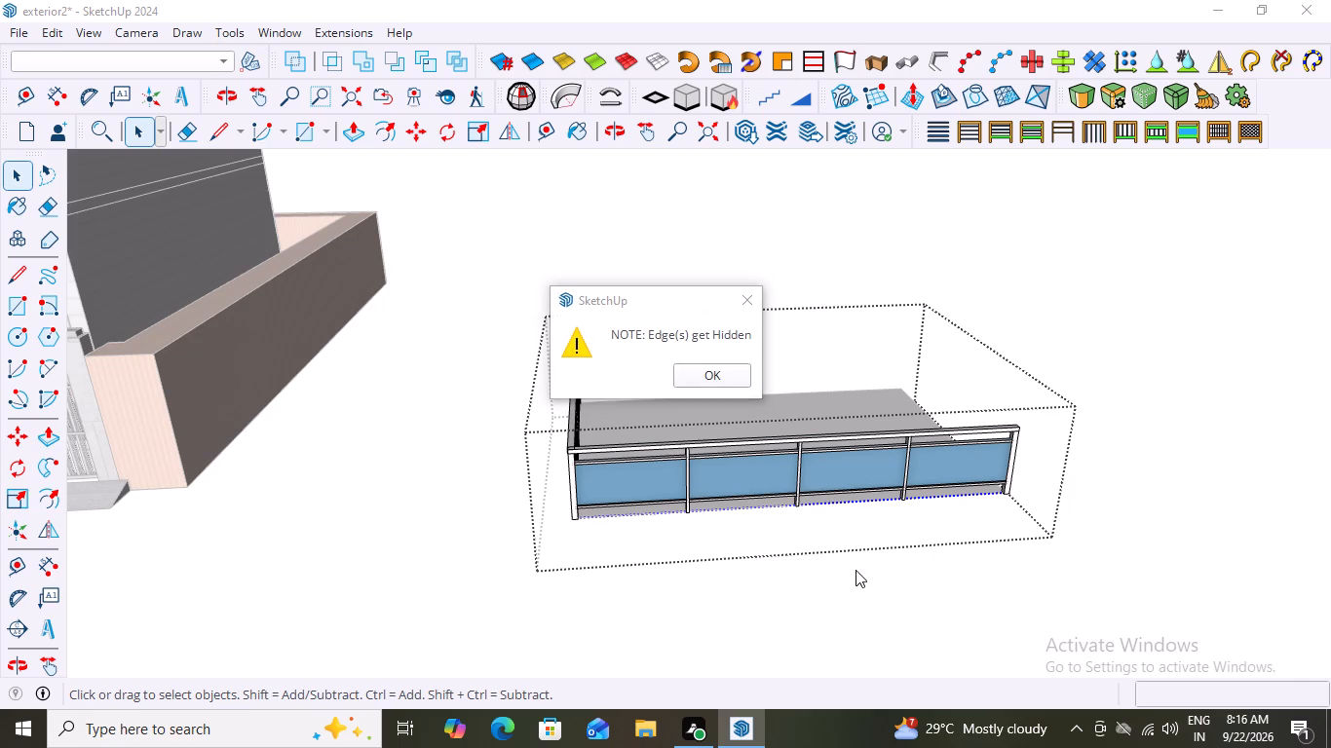
{"action": "middle_click_drag", "start_coordinate": [856, 570], "coordinate": [773, 564]}
{"action": "scroll", "coordinate": [780, 517], "scroll_direction": "down", "scroll_amount": 8}
{"action": "left_click", "coordinate": [713, 369]}
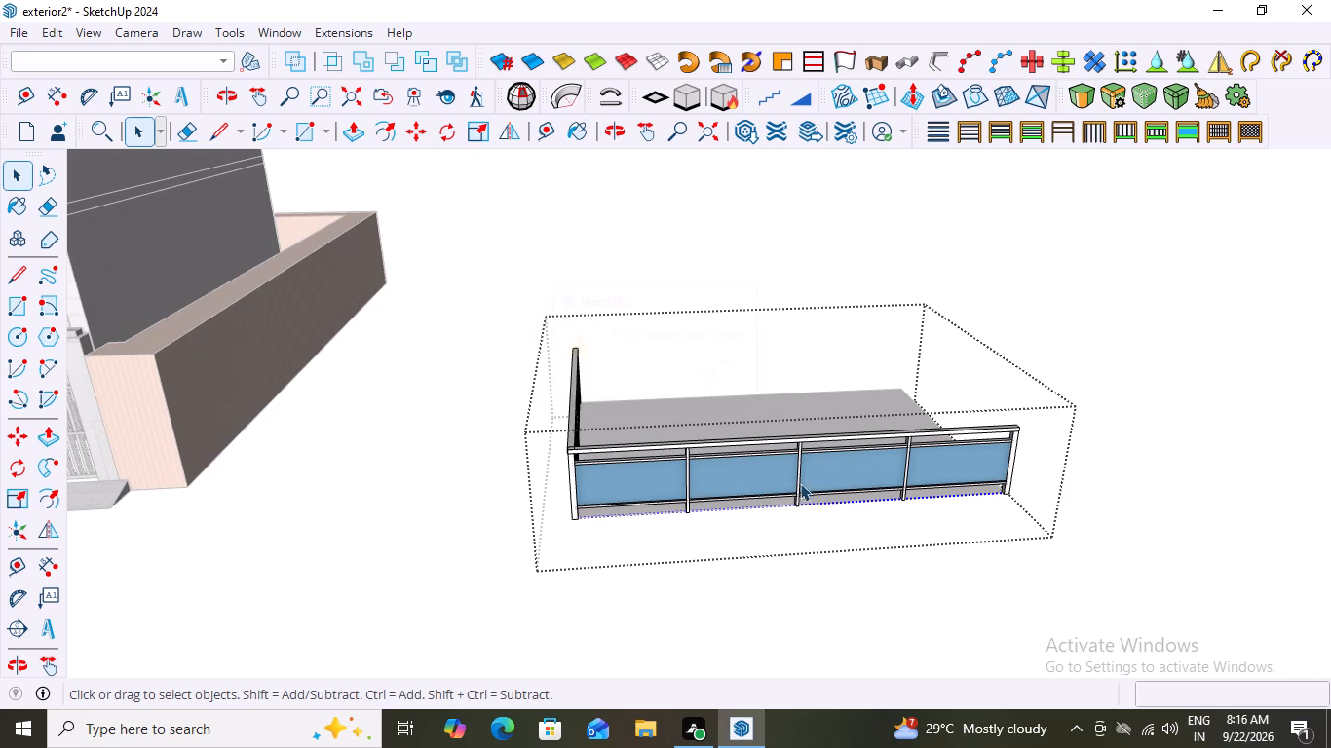
Generate a wire-grid railing 2' 7 1/2" high along the rectangle's short edge farthest from the house.
{"action": "scroll", "coordinate": [815, 491], "scroll_direction": "down", "scroll_amount": 6}
{"action": "middle_click_drag", "start_coordinate": [1013, 540], "coordinate": [579, 526]}
{"action": "scroll", "coordinate": [730, 538], "scroll_direction": "up", "scroll_amount": 2}
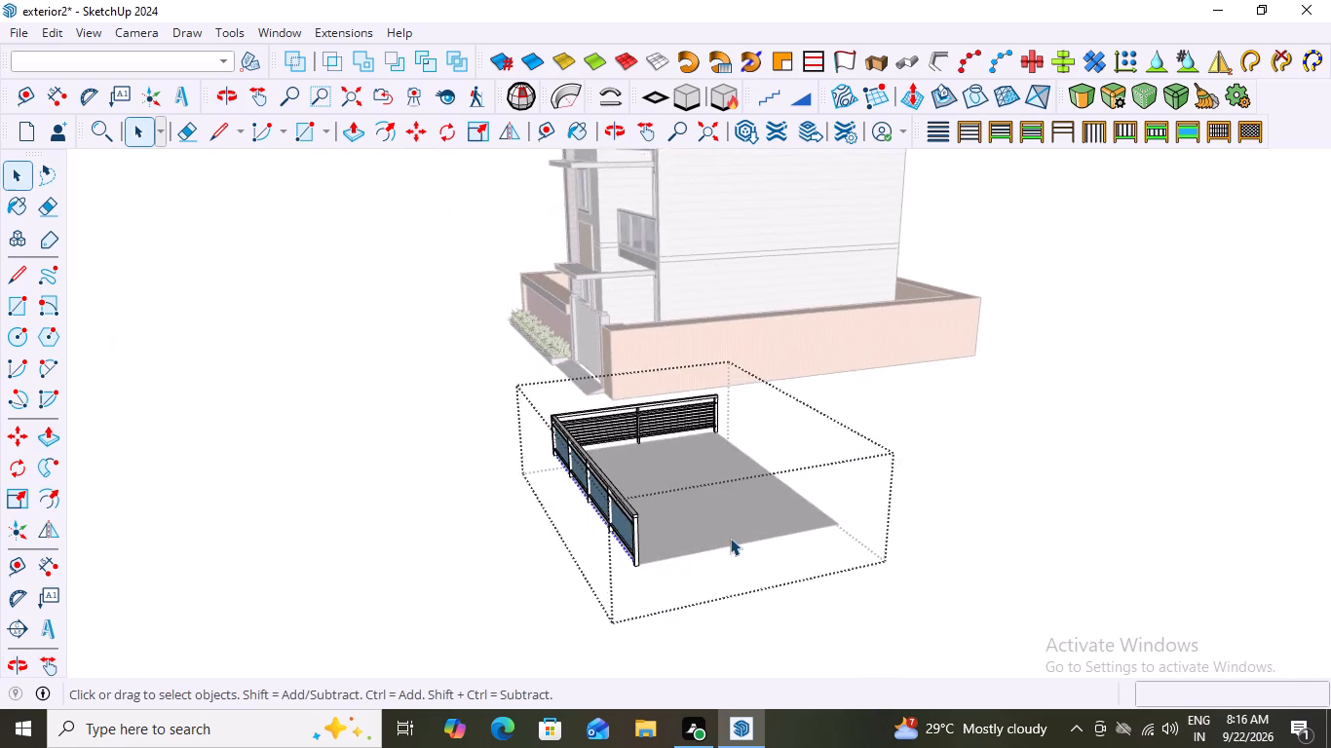
{"action": "scroll", "coordinate": [730, 538], "scroll_direction": "up", "scroll_amount": 5}
{"action": "scroll", "coordinate": [665, 585], "scroll_direction": "up", "scroll_amount": 6}
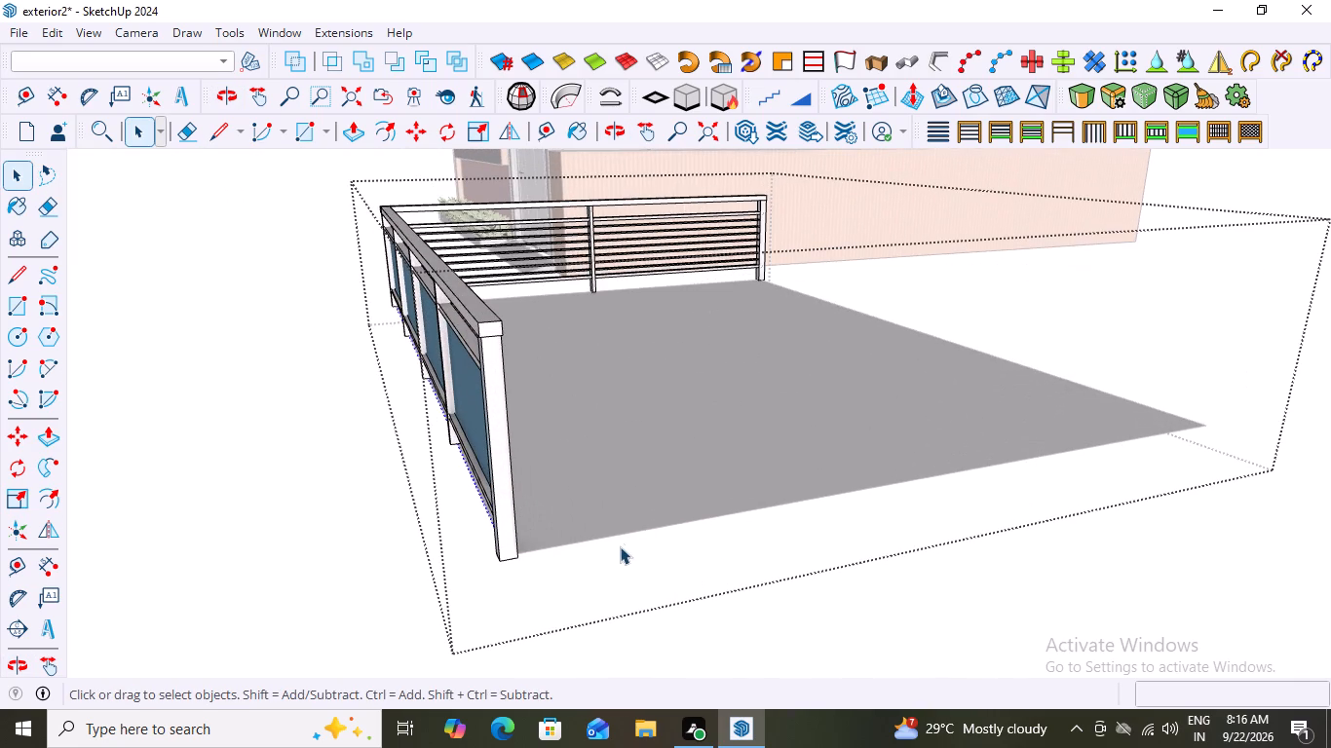
{"action": "left_click", "coordinate": [616, 534]}
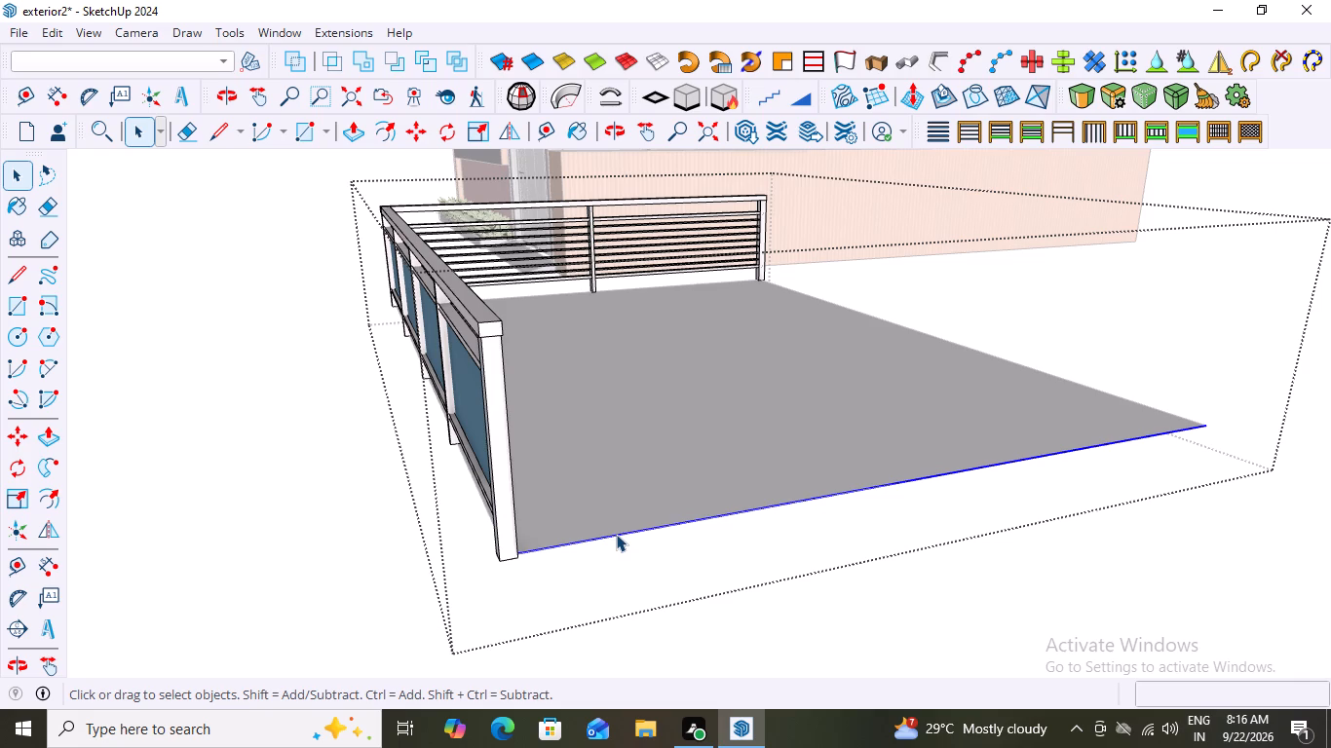
{"action": "left_click", "coordinate": [1214, 131]}
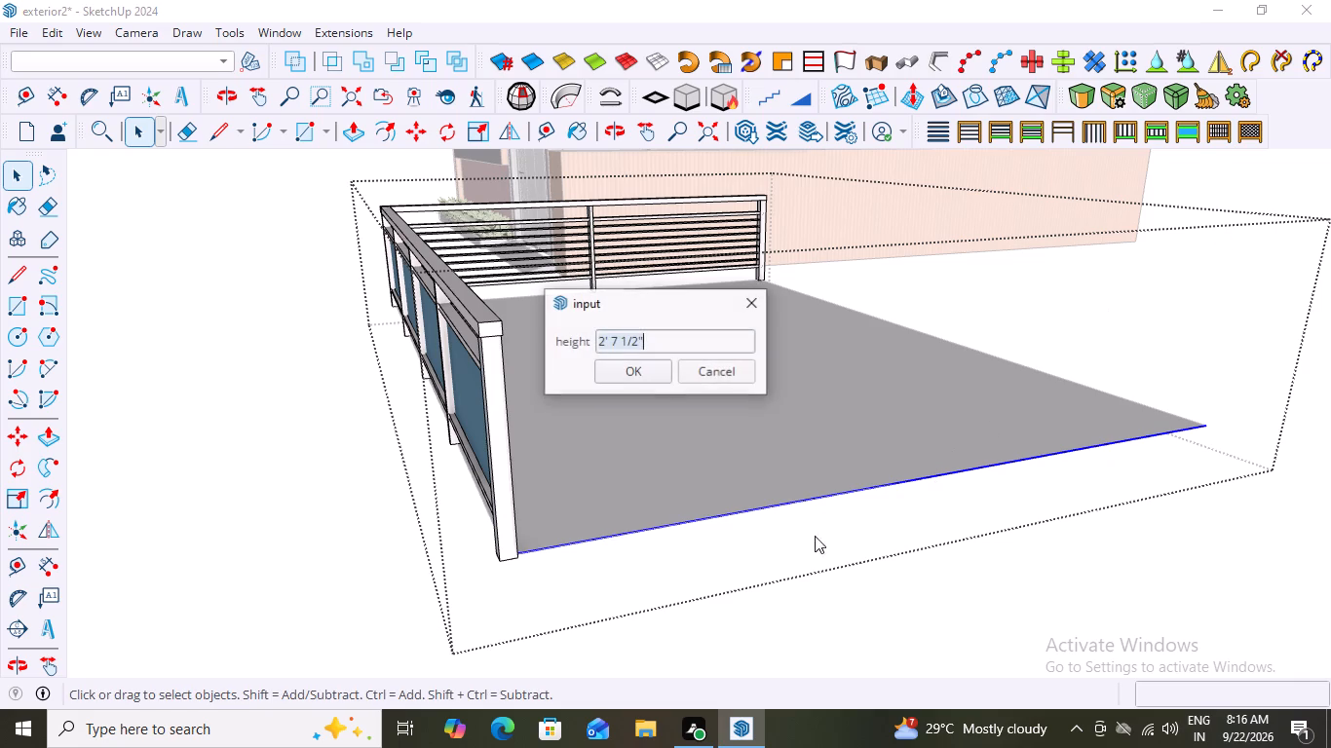
{"action": "left_click", "coordinate": [633, 376]}
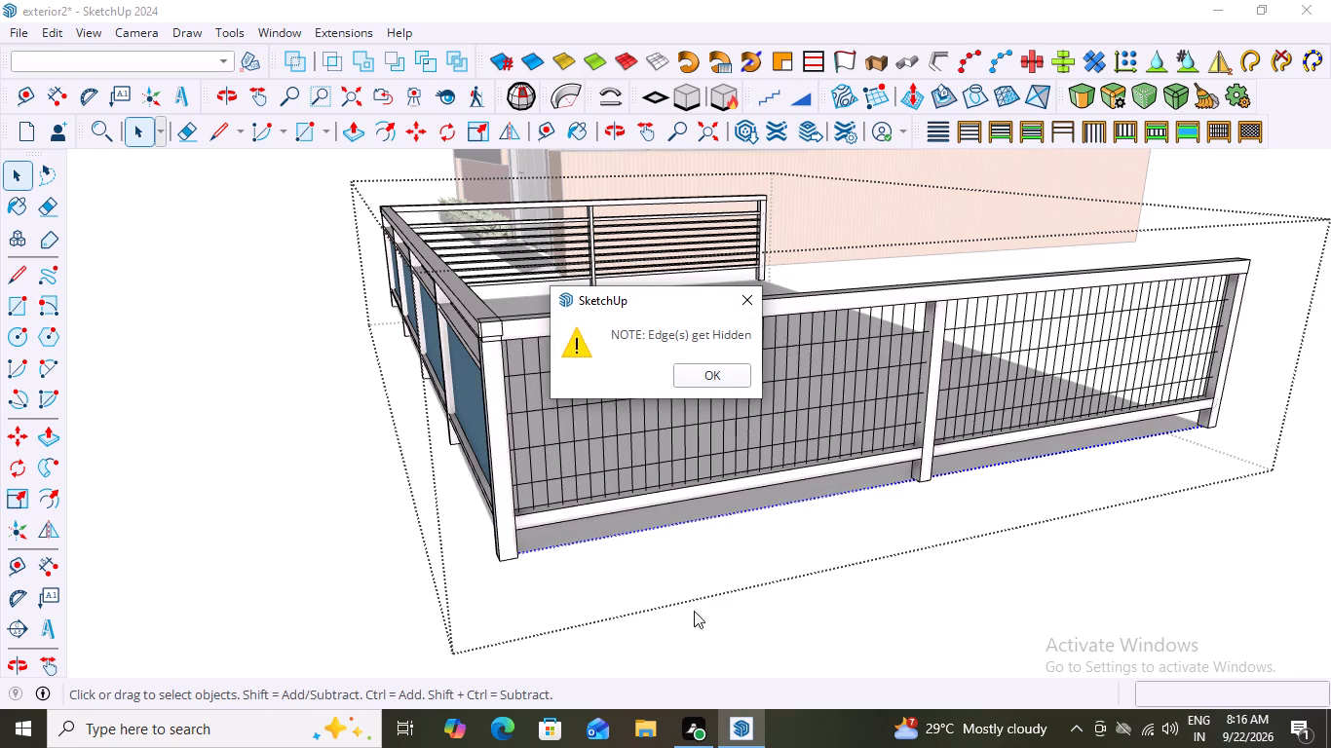
{"action": "scroll", "coordinate": [658, 587], "scroll_direction": "down", "scroll_amount": 1}
{"action": "left_click", "coordinate": [726, 375]}
Generate a railing of plain horizontal slats, 2' 7 1/2" high, along the rectangle's remaining long rear edge.
{"action": "scroll", "coordinate": [638, 523], "scroll_direction": "down", "scroll_amount": 6}
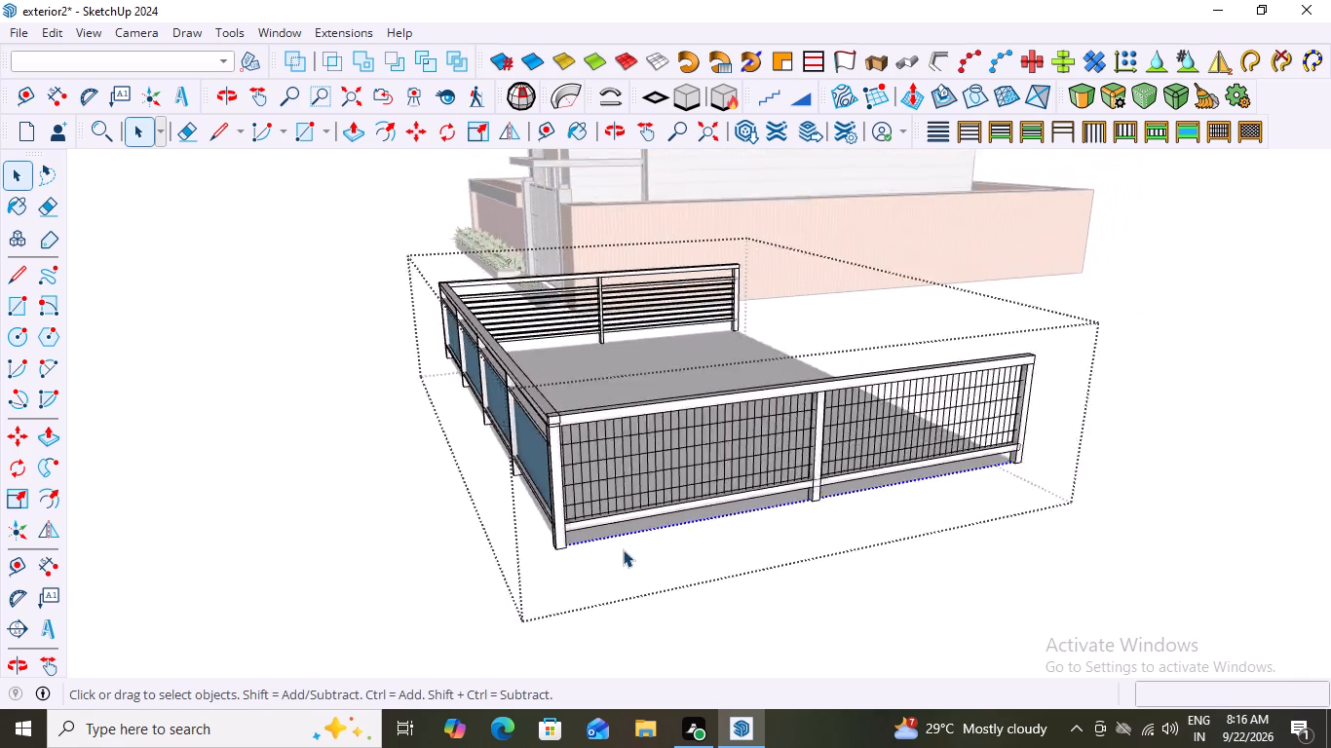
{"action": "scroll", "coordinate": [623, 549], "scroll_direction": "down", "scroll_amount": 11}
{"action": "middle_click_drag", "start_coordinate": [911, 557], "coordinate": [566, 555]}
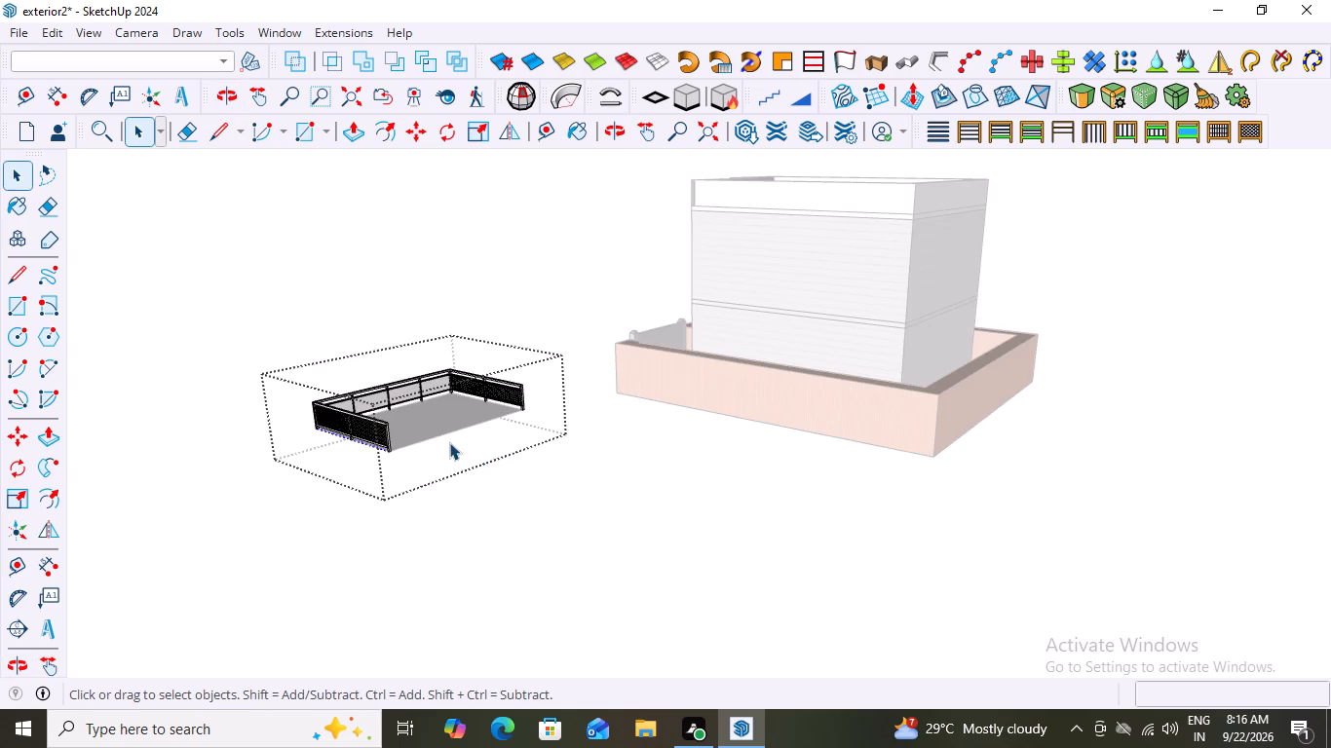
{"action": "scroll", "coordinate": [449, 442], "scroll_direction": "up", "scroll_amount": 10}
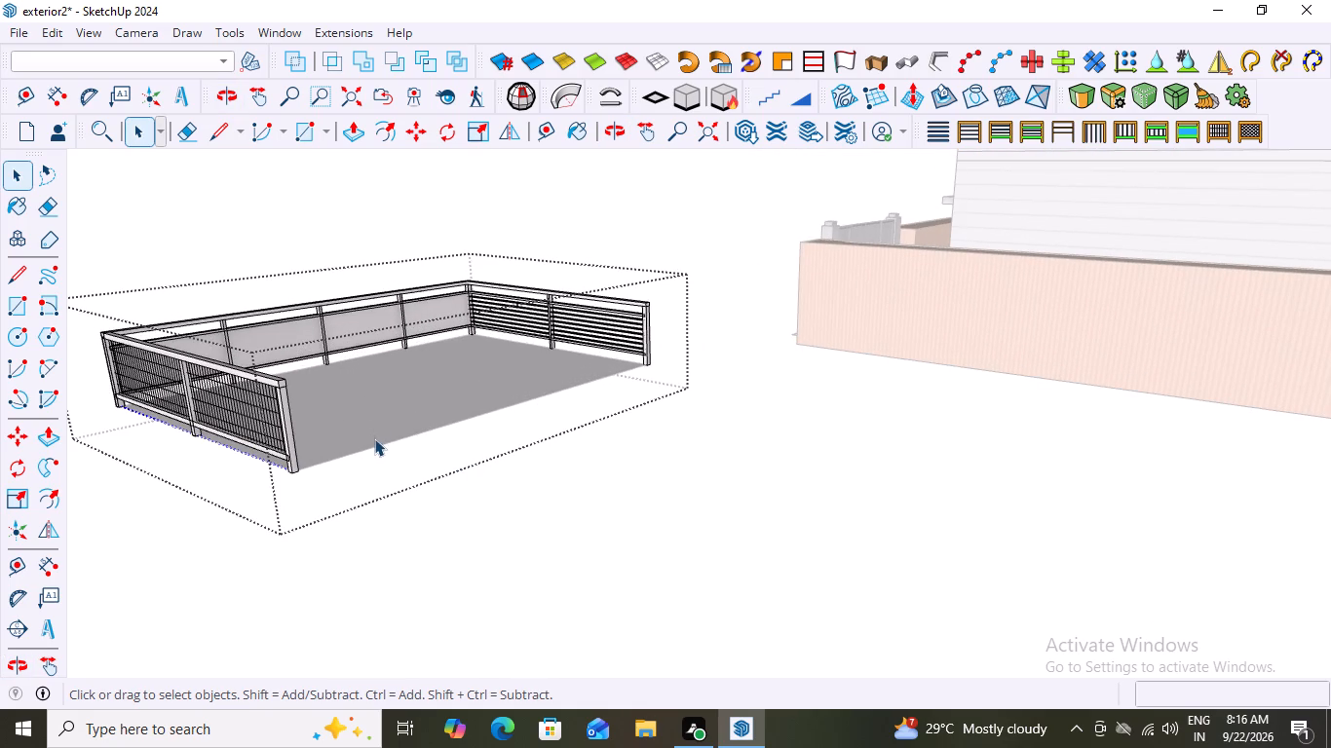
{"action": "left_click", "coordinate": [375, 443]}
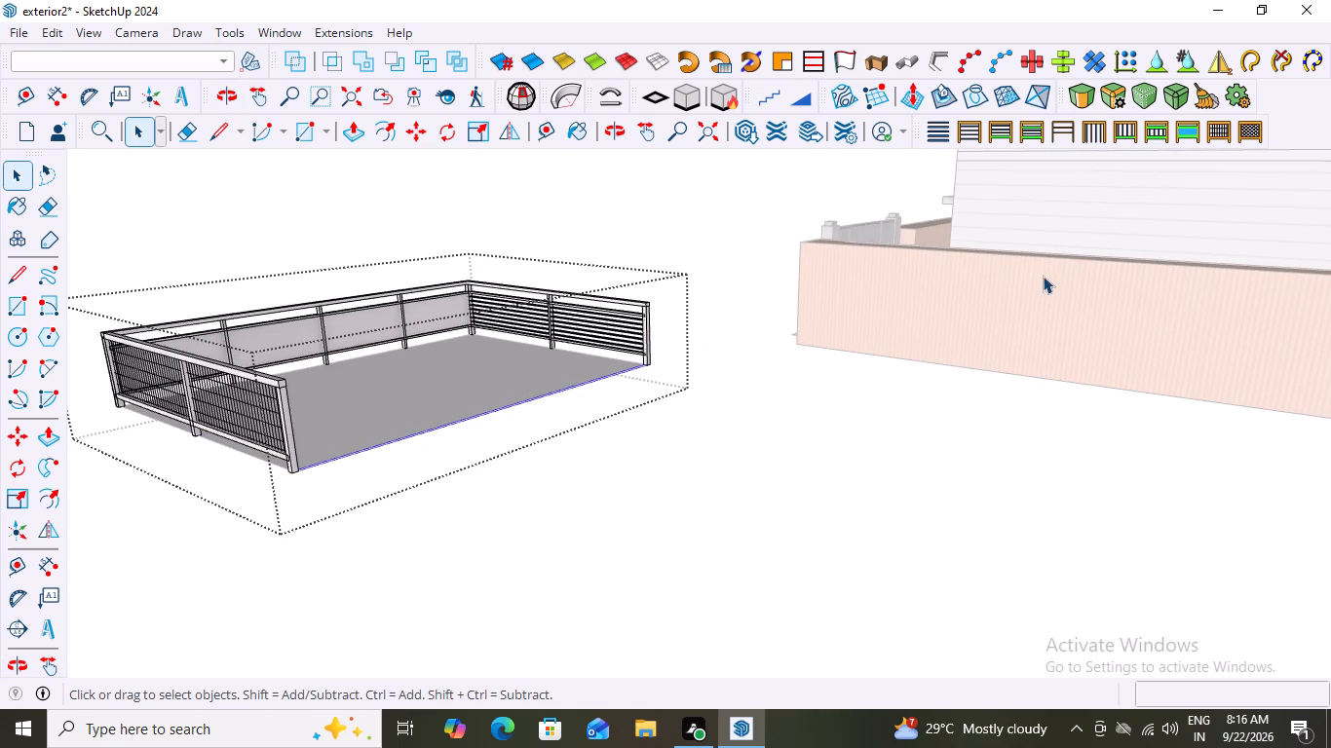
{"action": "left_click", "coordinate": [944, 137]}
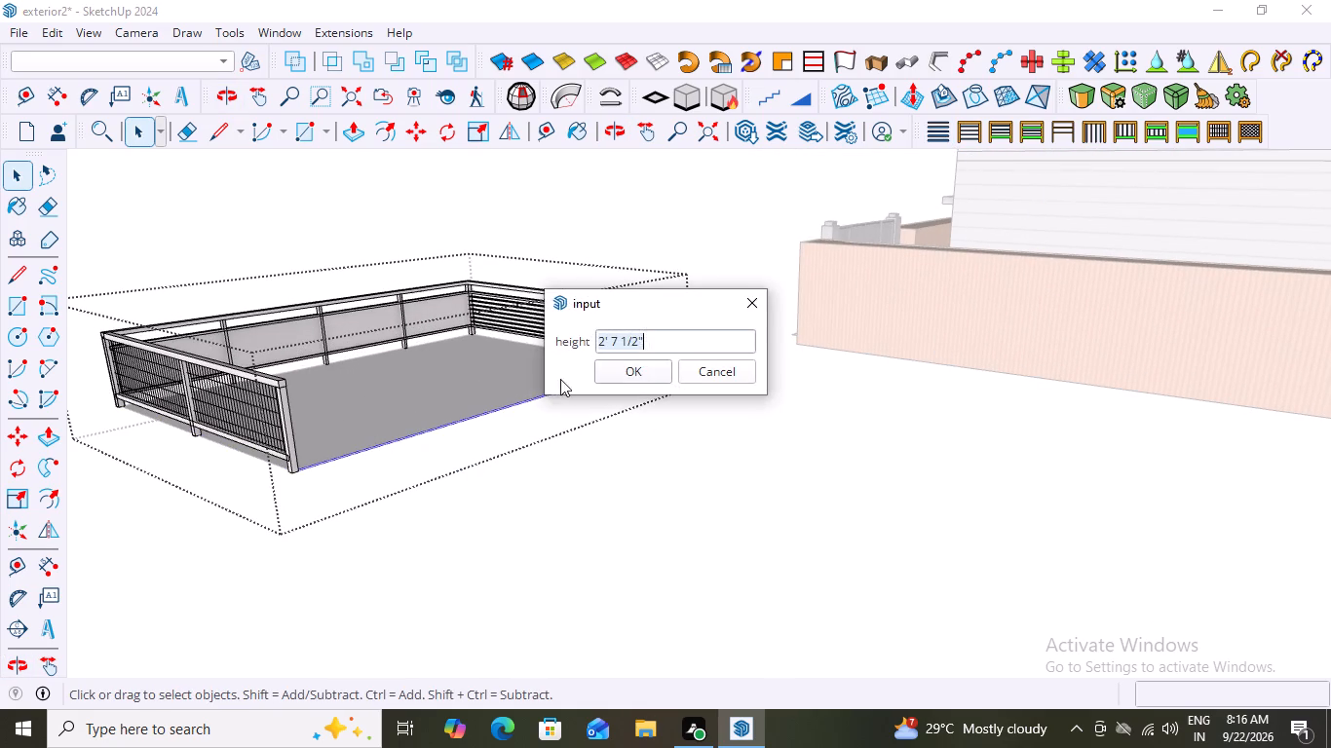
{"action": "left_click", "coordinate": [636, 369]}
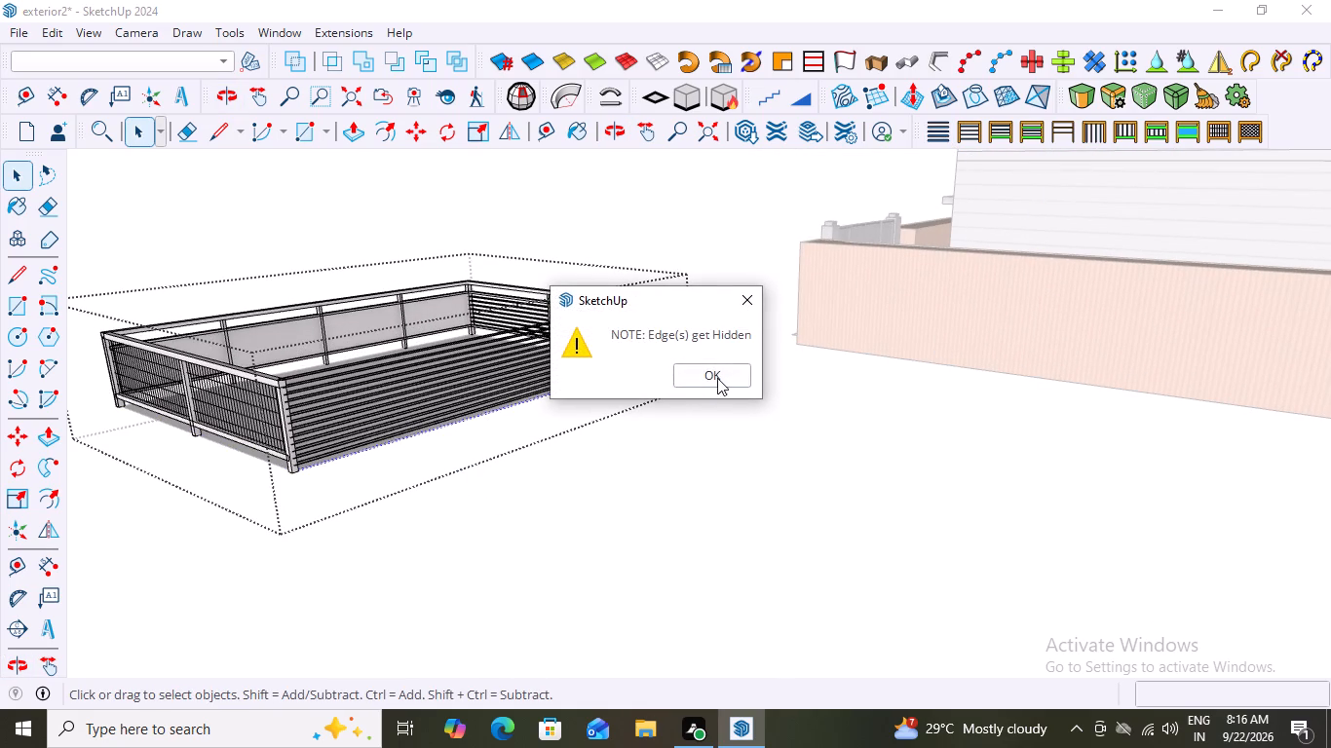
{"action": "left_click", "coordinate": [717, 385]}
Examine the four railing styles around the rectangle from several sides, and close the group.
{"action": "middle_click_drag", "start_coordinate": [510, 431], "coordinate": [609, 492]}
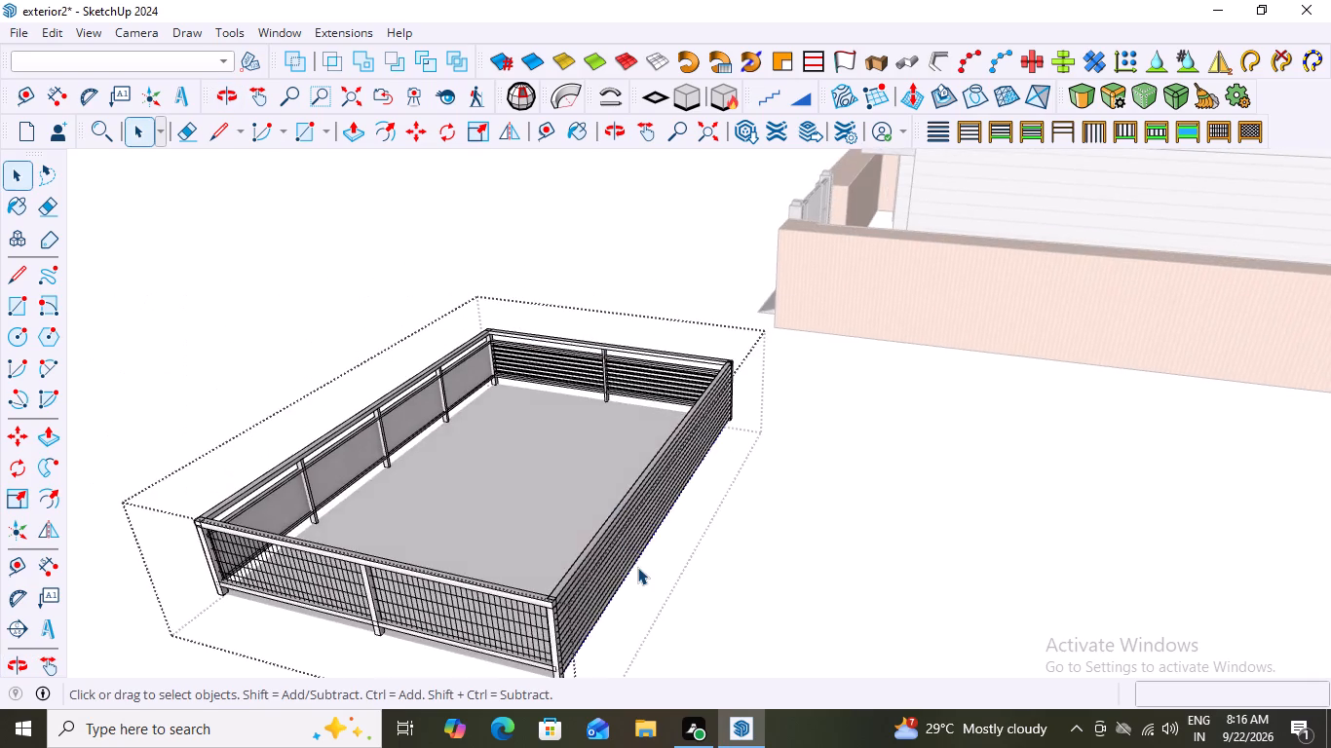
{"action": "scroll", "coordinate": [637, 567], "scroll_direction": "up", "scroll_amount": 11}
{"action": "scroll", "coordinate": [682, 457], "scroll_direction": "down", "scroll_amount": 13}
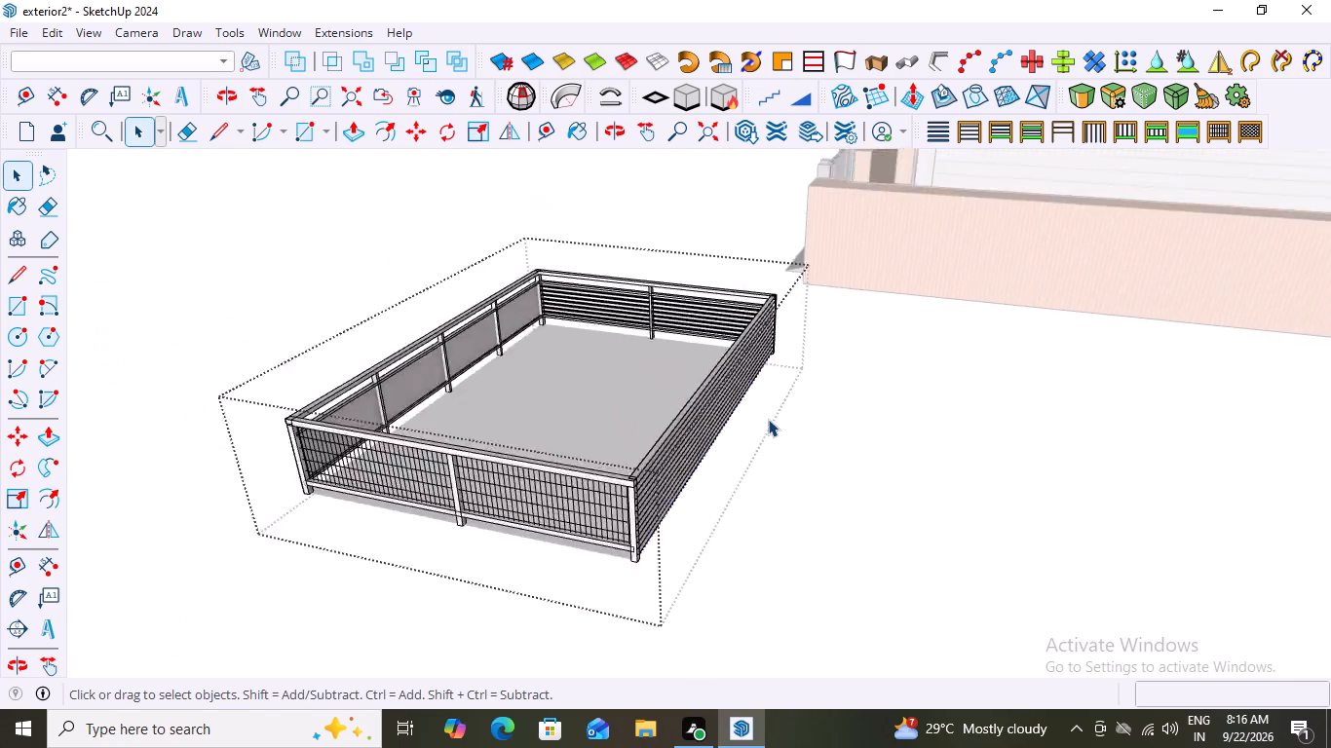
{"action": "scroll", "coordinate": [768, 419], "scroll_direction": "down", "scroll_amount": 20}
{"action": "scroll", "coordinate": [768, 419], "scroll_direction": "down", "scroll_amount": 1}
{"action": "middle_click_drag", "start_coordinate": [599, 490], "coordinate": [1154, 556]}
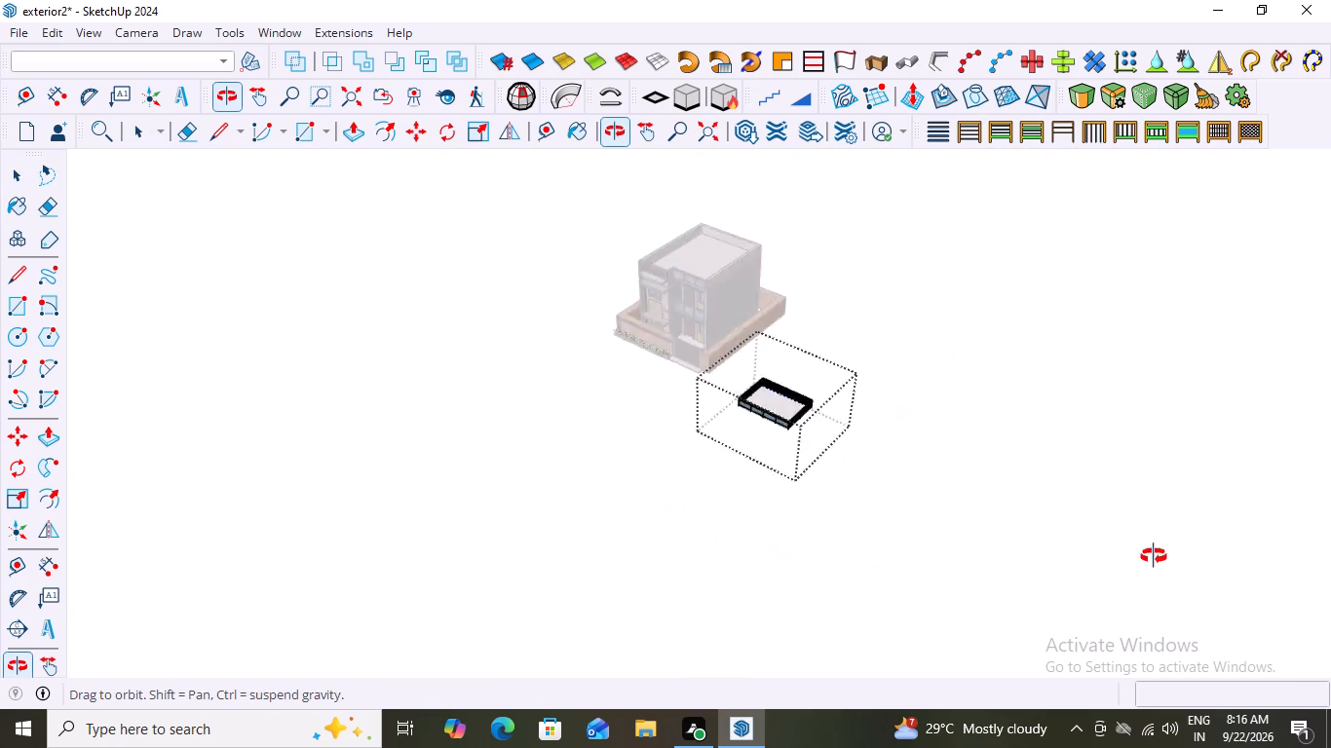
{"action": "middle_click_drag", "start_coordinate": [1154, 556], "coordinate": [1230, 521]}
{"action": "scroll", "coordinate": [721, 378], "scroll_direction": "up", "scroll_amount": 20}
{"action": "scroll", "coordinate": [721, 378], "scroll_direction": "up", "scroll_amount": 1}
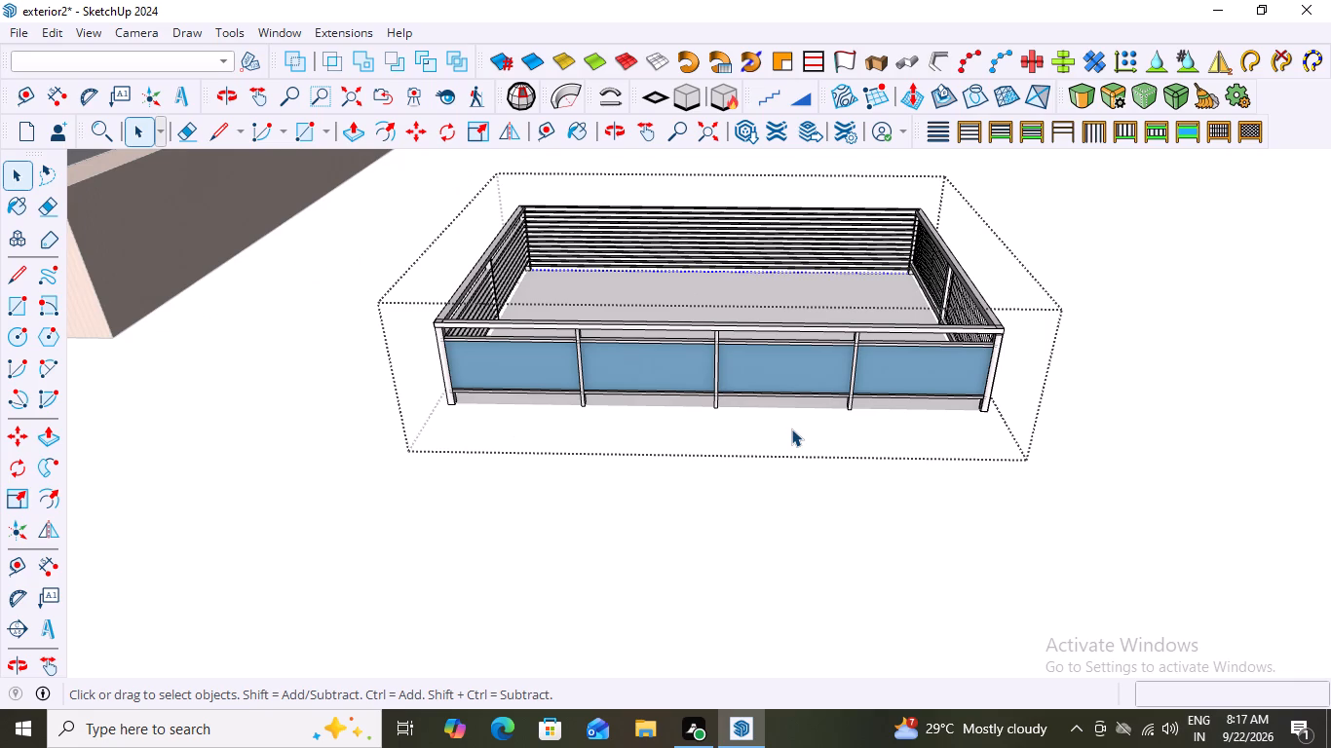
{"action": "scroll", "coordinate": [791, 429], "scroll_direction": "down", "scroll_amount": 9}
{"action": "scroll", "coordinate": [700, 295], "scroll_direction": "up", "scroll_amount": 3}
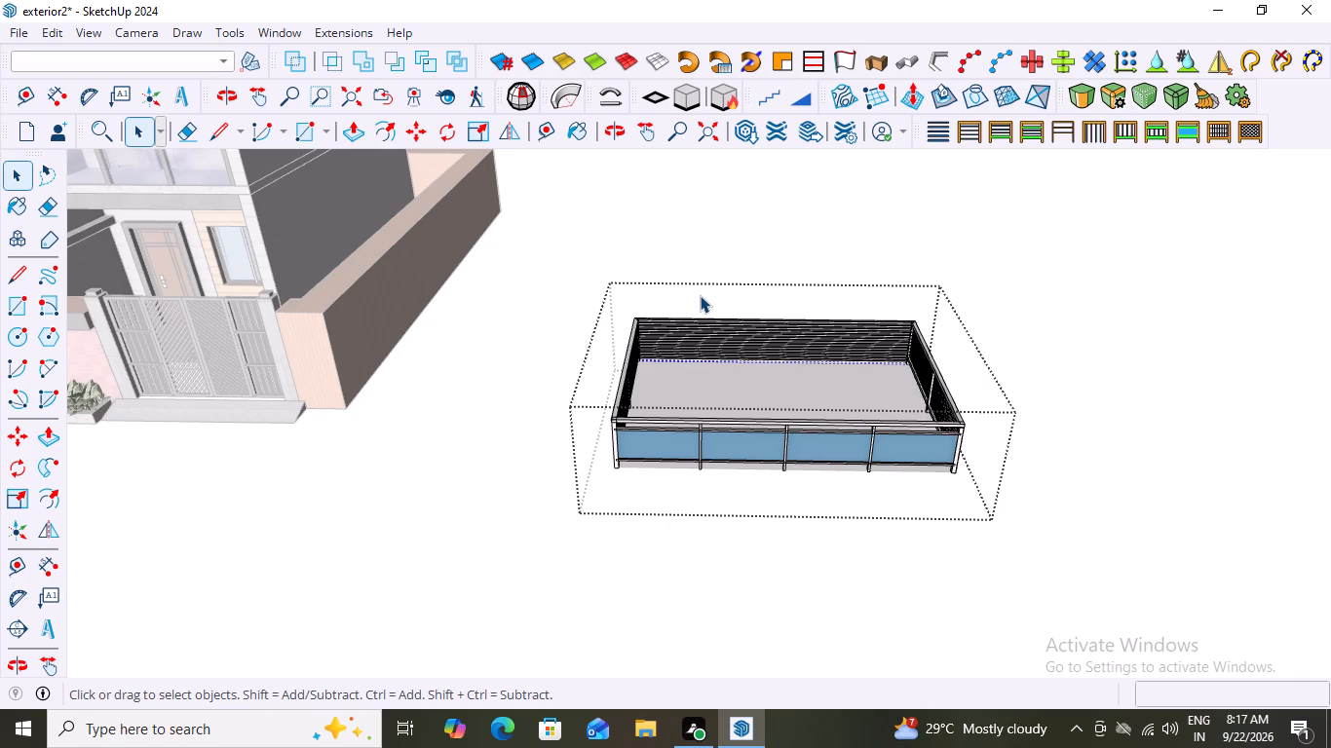
{"action": "scroll", "coordinate": [840, 531], "scroll_direction": "up", "scroll_amount": 2}
{"action": "middle_click", "coordinate": [840, 531]}
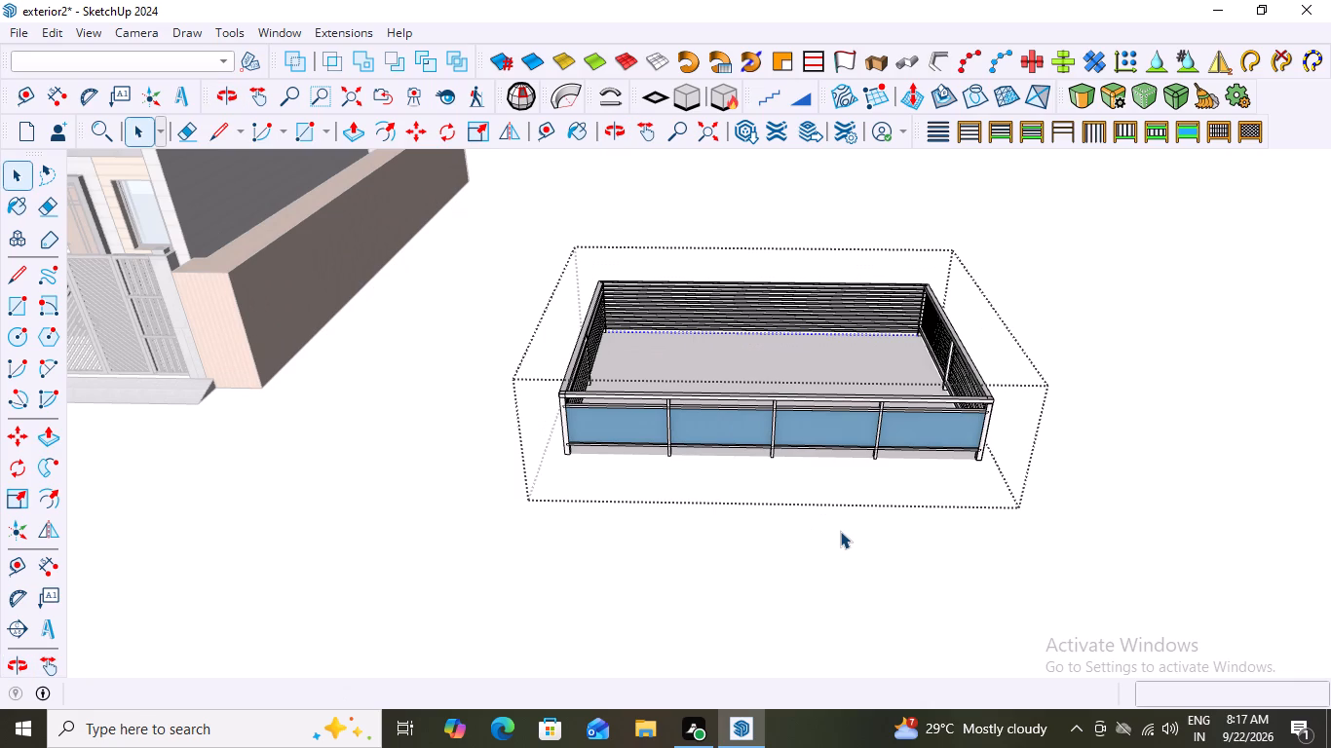
{"action": "key", "text": "space"}
{"action": "left_click", "coordinate": [1159, 389]}
Delete the group of test railings standing around the rectangle beside the house.
{"action": "scroll", "coordinate": [926, 437], "scroll_direction": "down", "scroll_amount": 3}
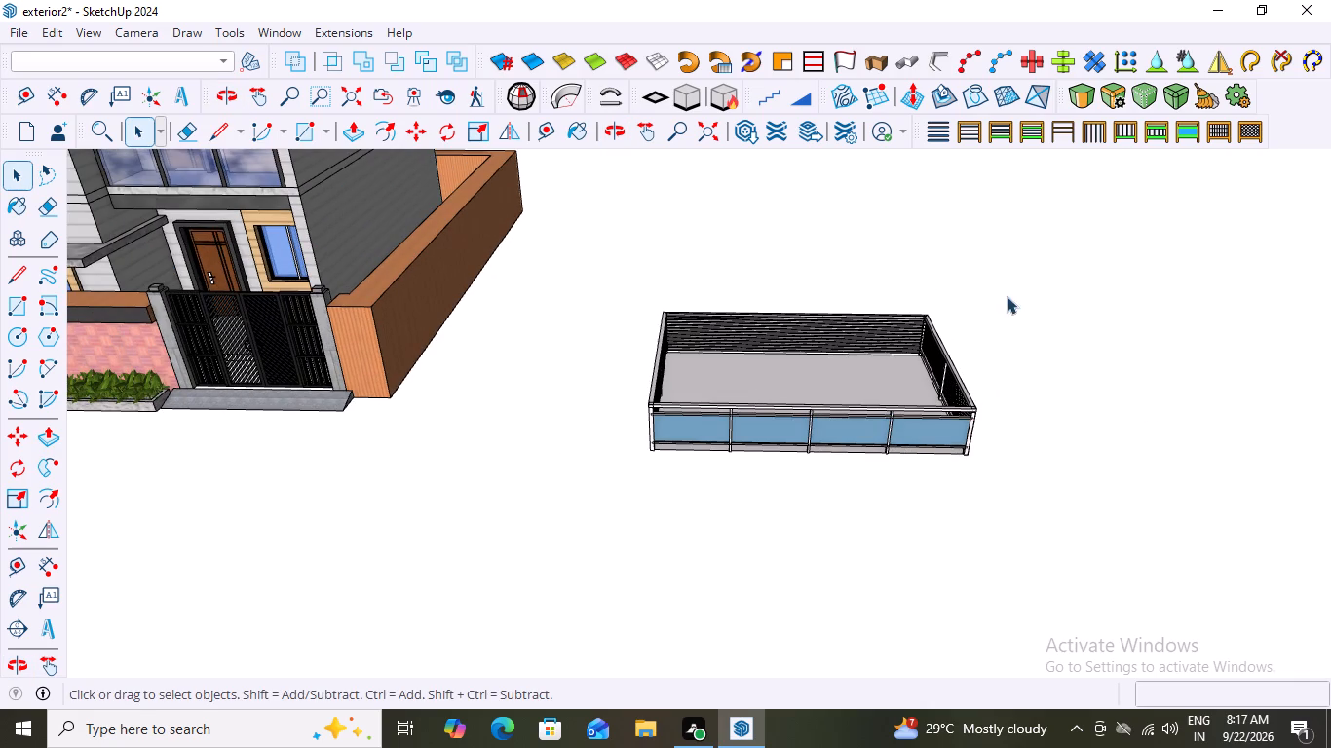
{"action": "left_click_drag", "start_coordinate": [1092, 261], "coordinate": [624, 483]}
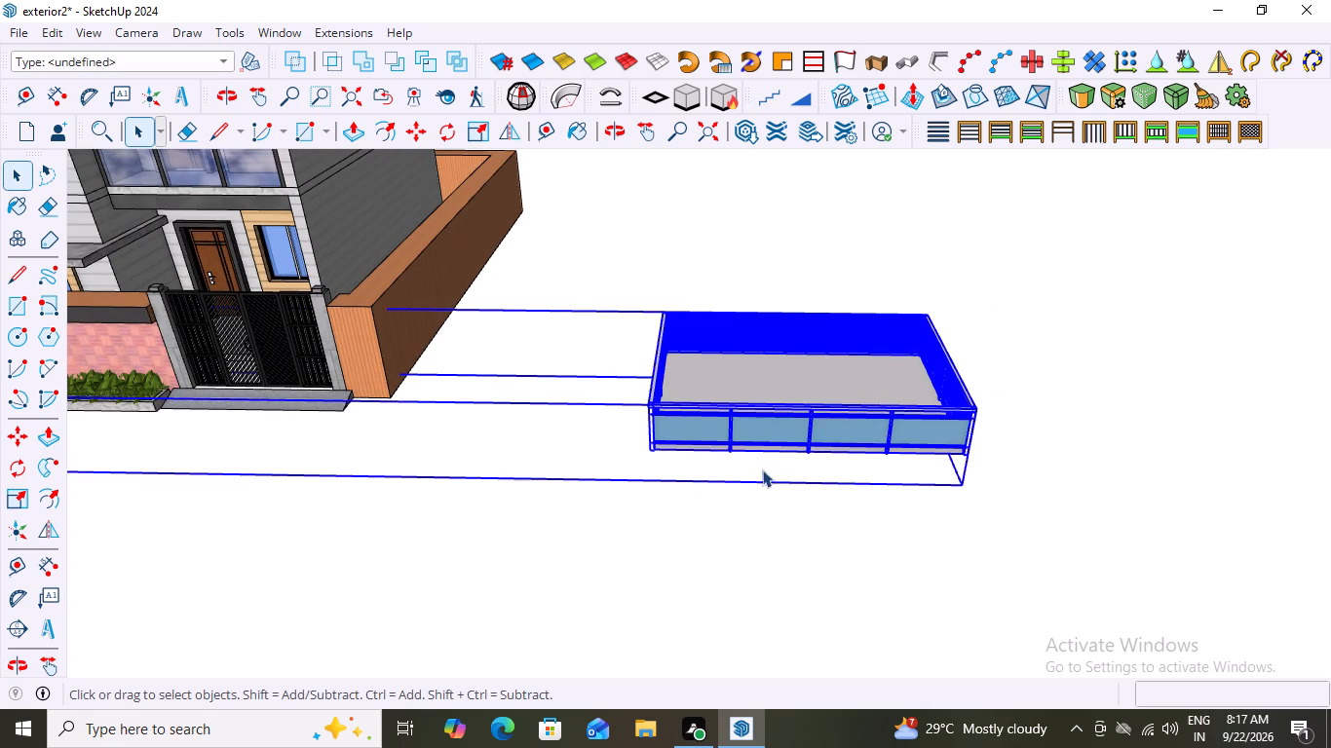
{"action": "scroll", "coordinate": [770, 459], "scroll_direction": "down", "scroll_amount": 4}
{"action": "left_click", "coordinate": [804, 282]}
{"action": "double_click", "coordinate": [713, 442]}
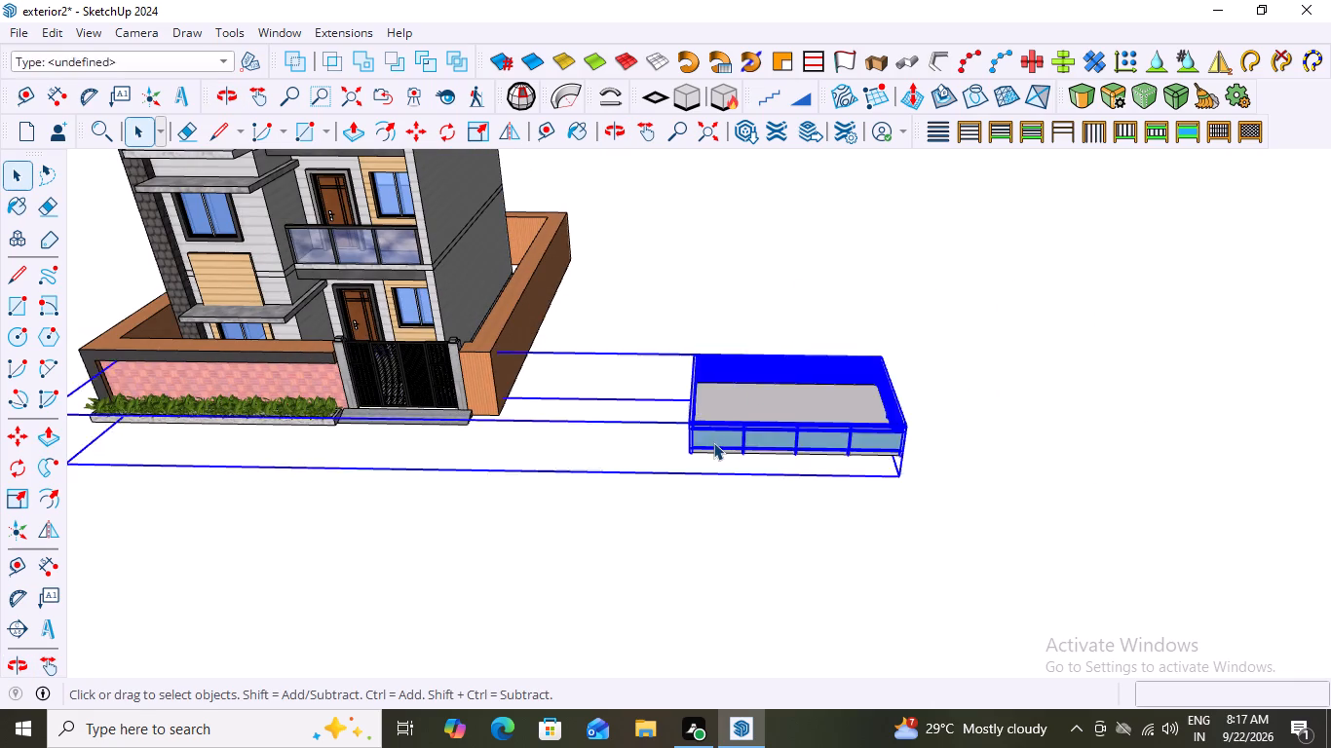
{"action": "left_click", "coordinate": [713, 442]}
{"action": "left_click", "coordinate": [713, 442]}
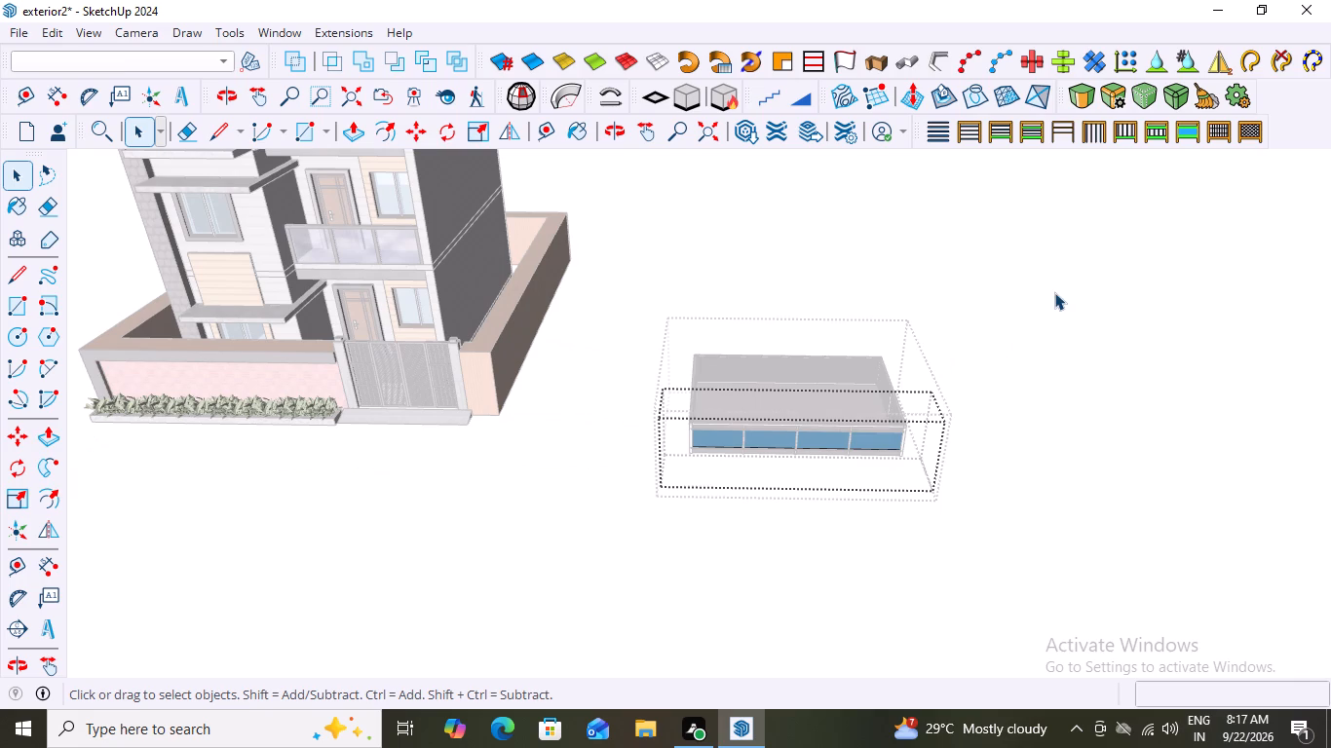
{"action": "double_click", "coordinate": [1054, 292]}
{"action": "key", "text": "Escape"}
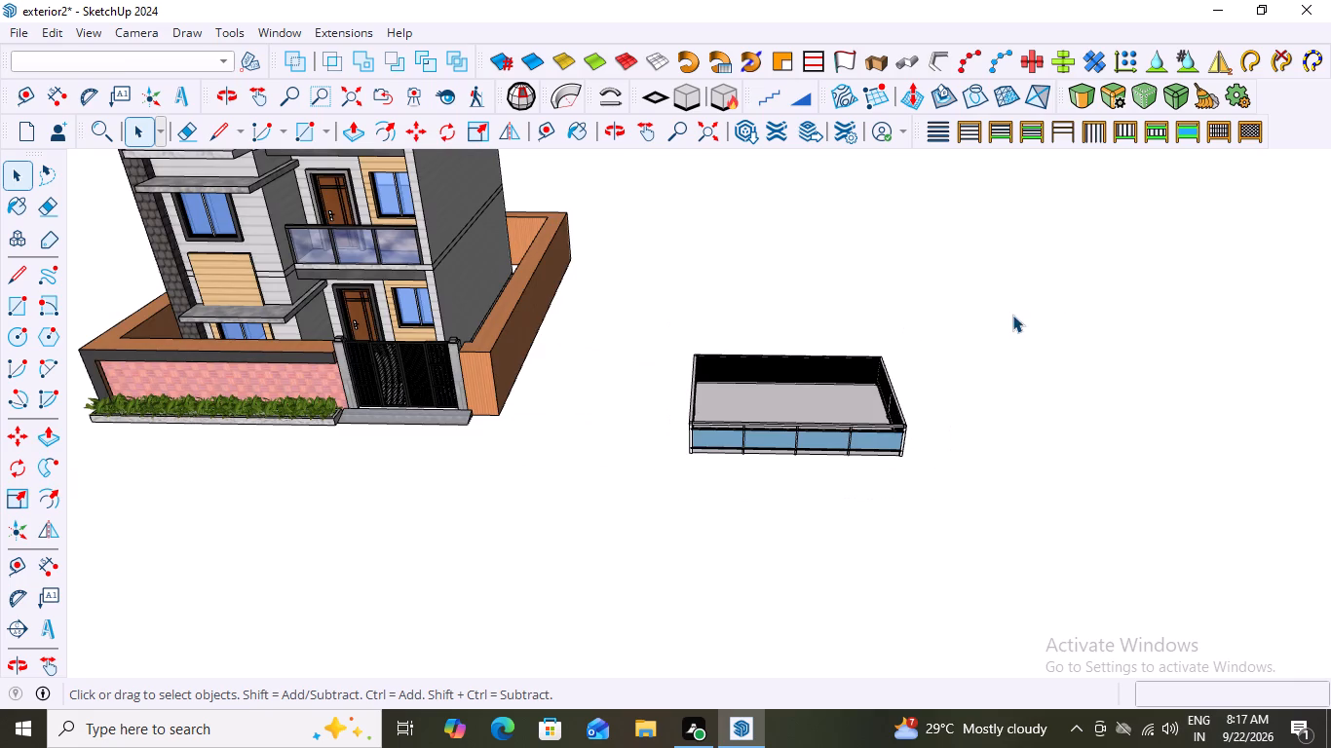
{"action": "left_click", "coordinate": [885, 373]}
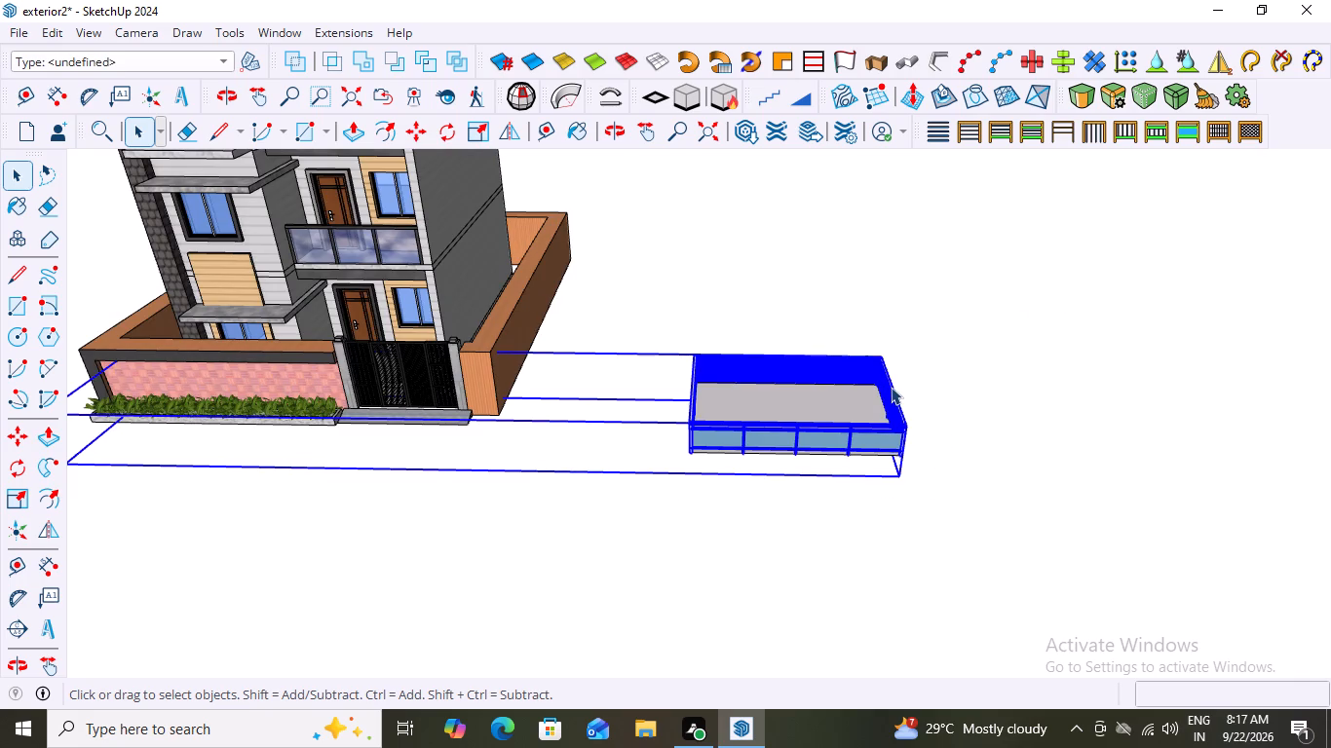
{"action": "key", "text": "Delete"}
Delete the flat test rectangle and everything left with it beside the house, leaving only the house model.
{"action": "left_click", "coordinate": [850, 416]}
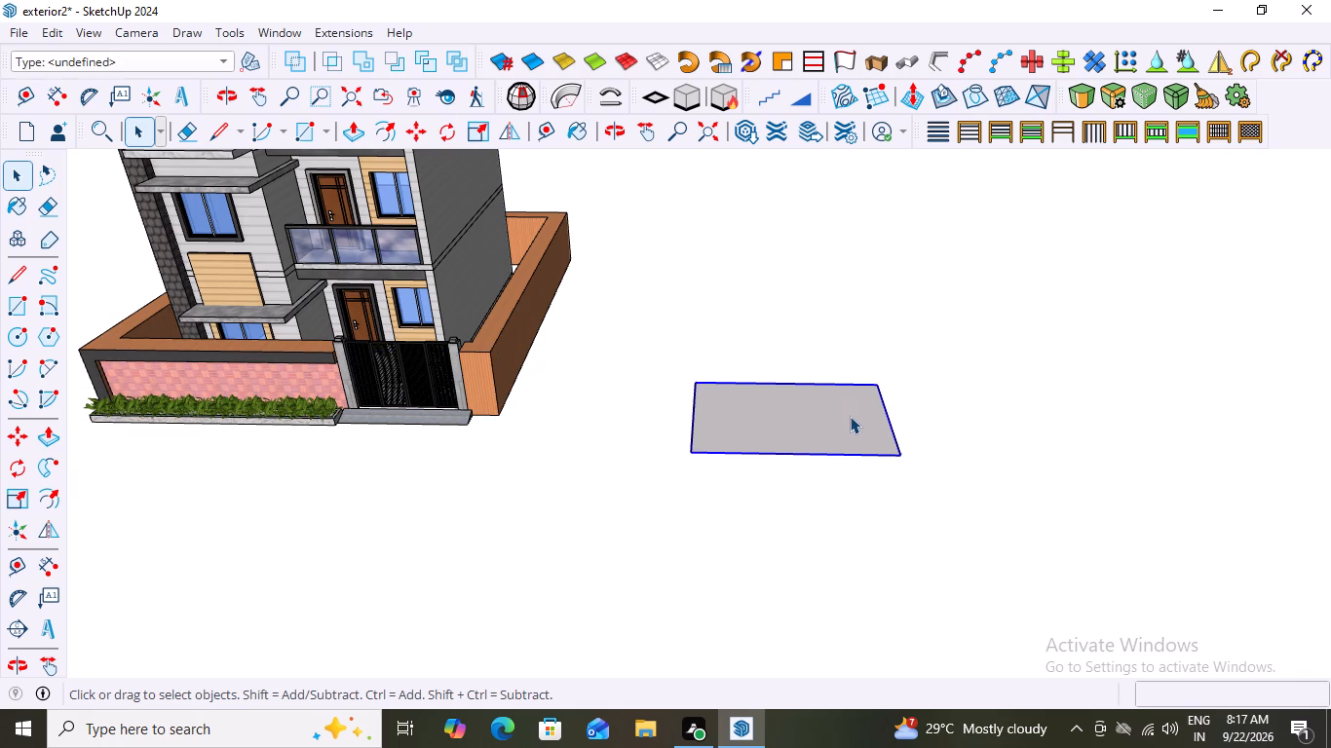
{"action": "key", "text": "Delete"}
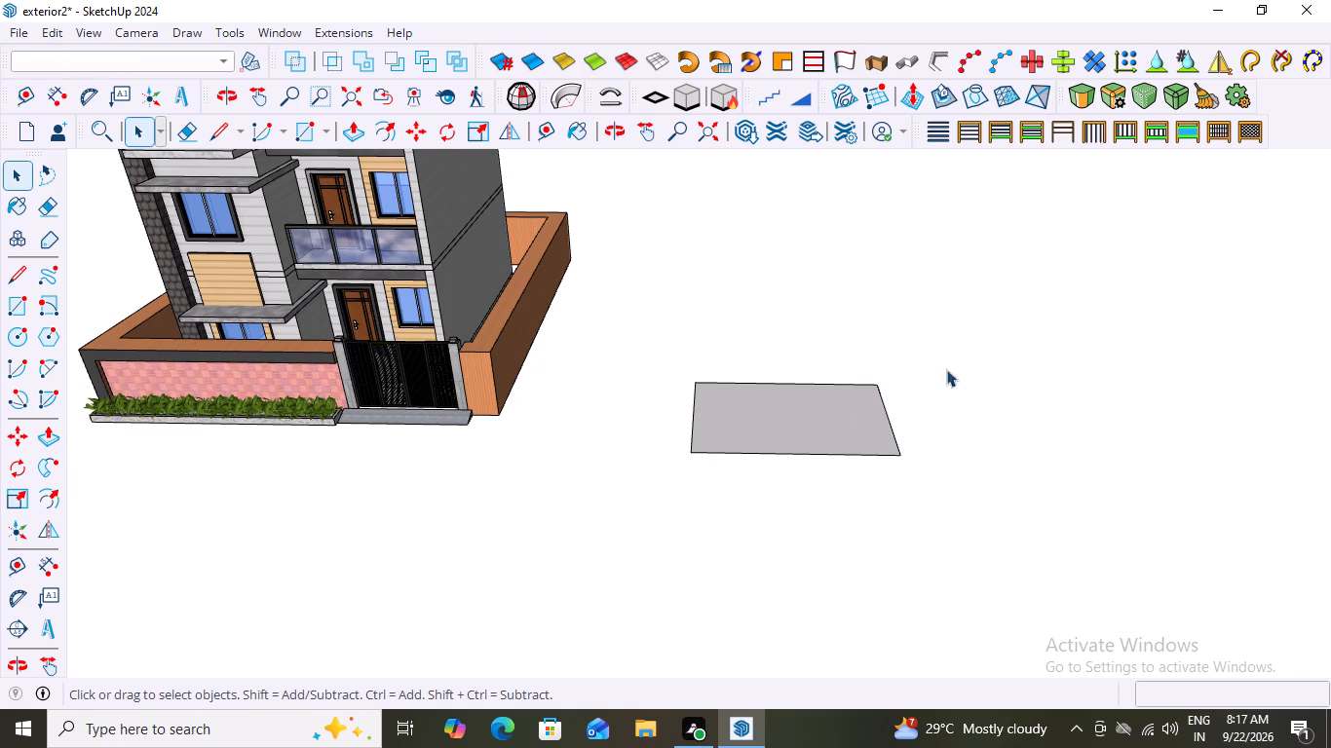
{"action": "left_click_drag", "start_coordinate": [946, 369], "coordinate": [741, 501]}
{"action": "key", "text": "Delete"}
{"action": "scroll", "coordinate": [894, 424], "scroll_direction": "down", "scroll_amount": 5}
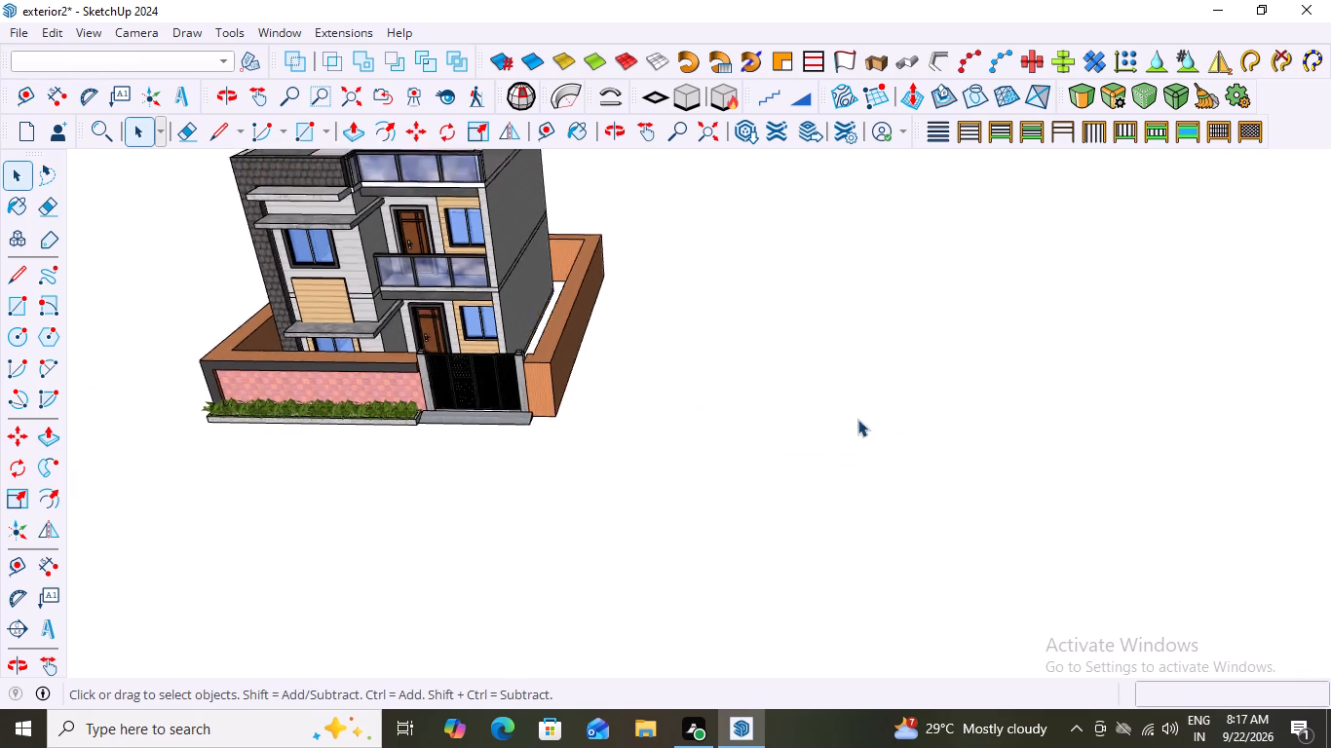
{"action": "double_click", "coordinate": [896, 395]}
{"action": "key", "text": "space"}
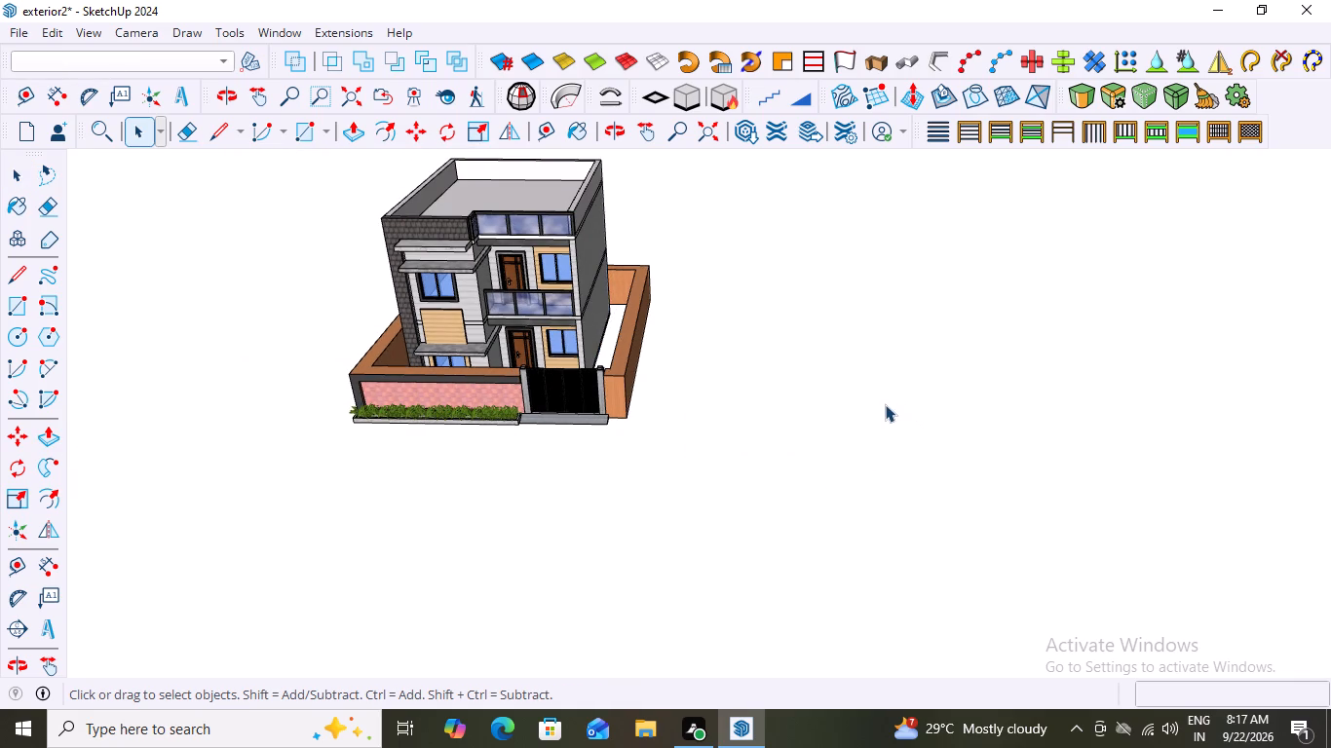
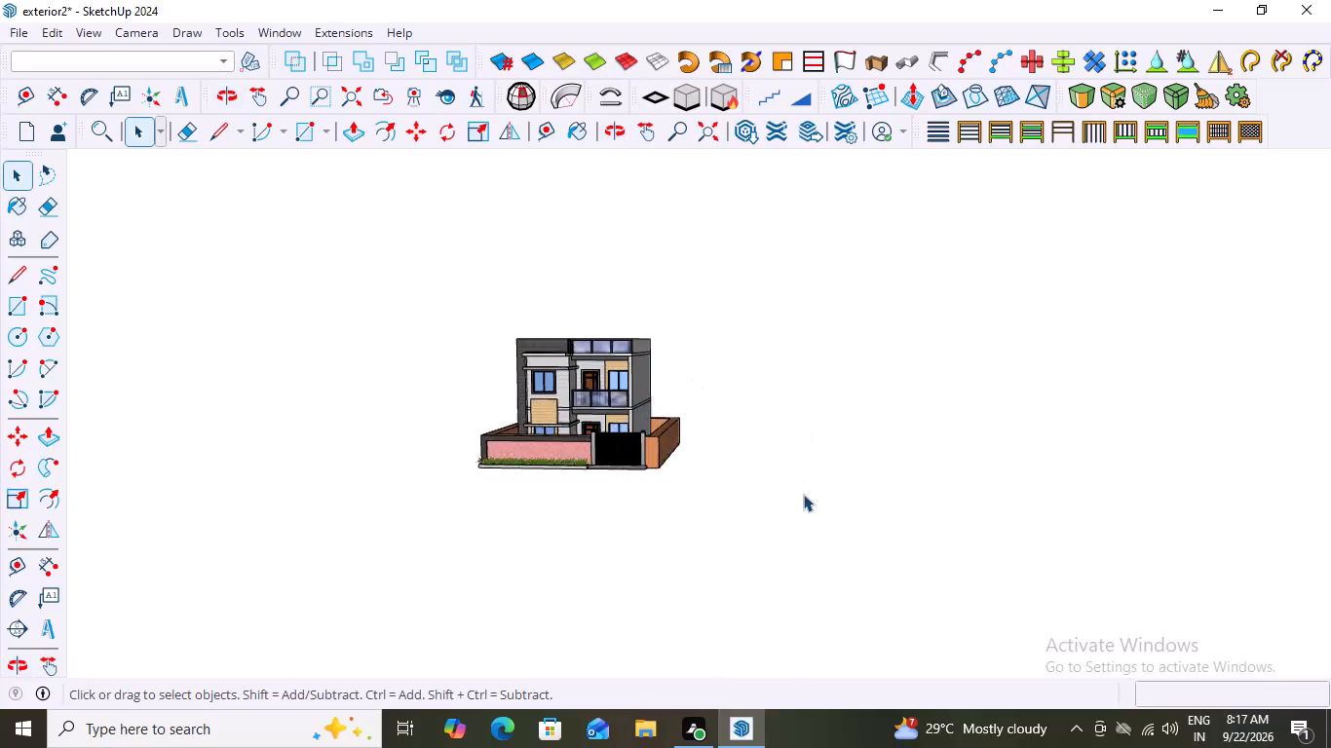
Examine the house model and its boundary wall from an elevated front view.
{"action": "middle_click_drag", "start_coordinate": [746, 479], "coordinate": [760, 570]}
{"action": "scroll", "coordinate": [1167, 469], "scroll_direction": "up", "scroll_amount": 3}
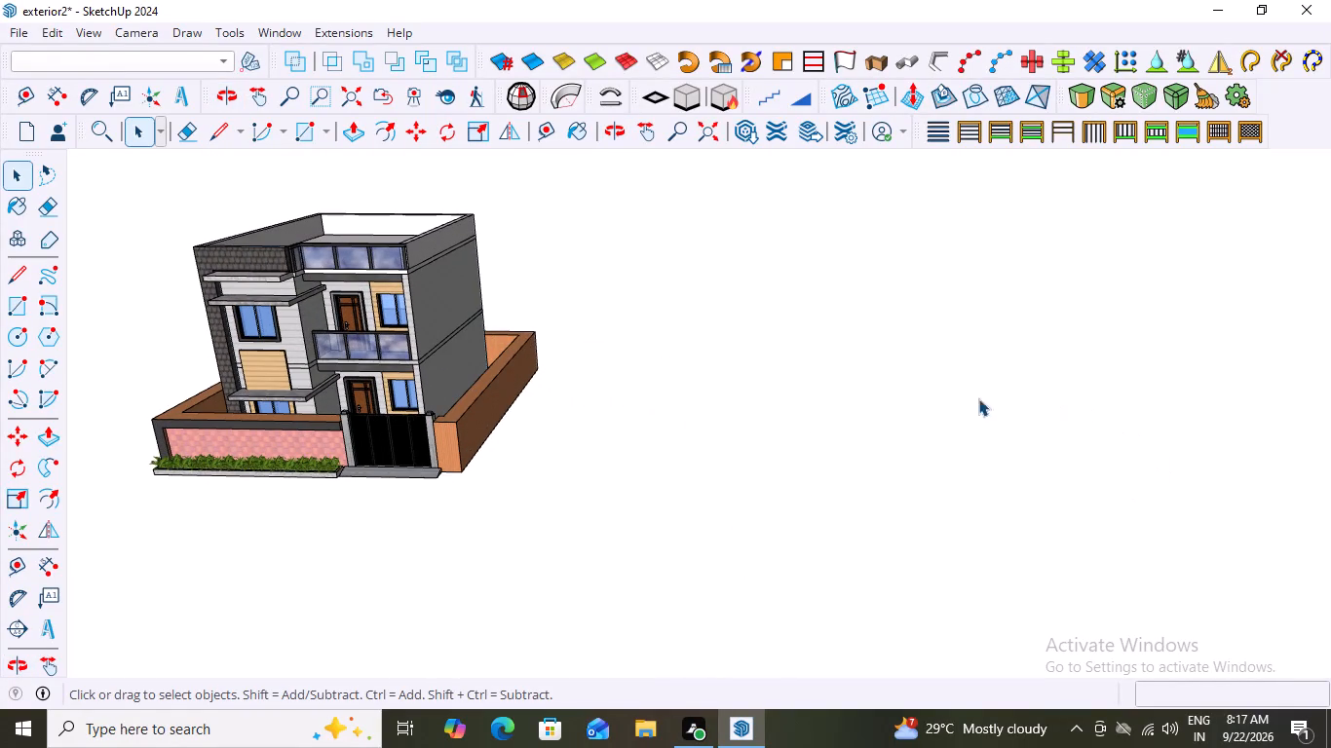
{"action": "scroll", "coordinate": [897, 421], "scroll_direction": "up", "scroll_amount": 1}
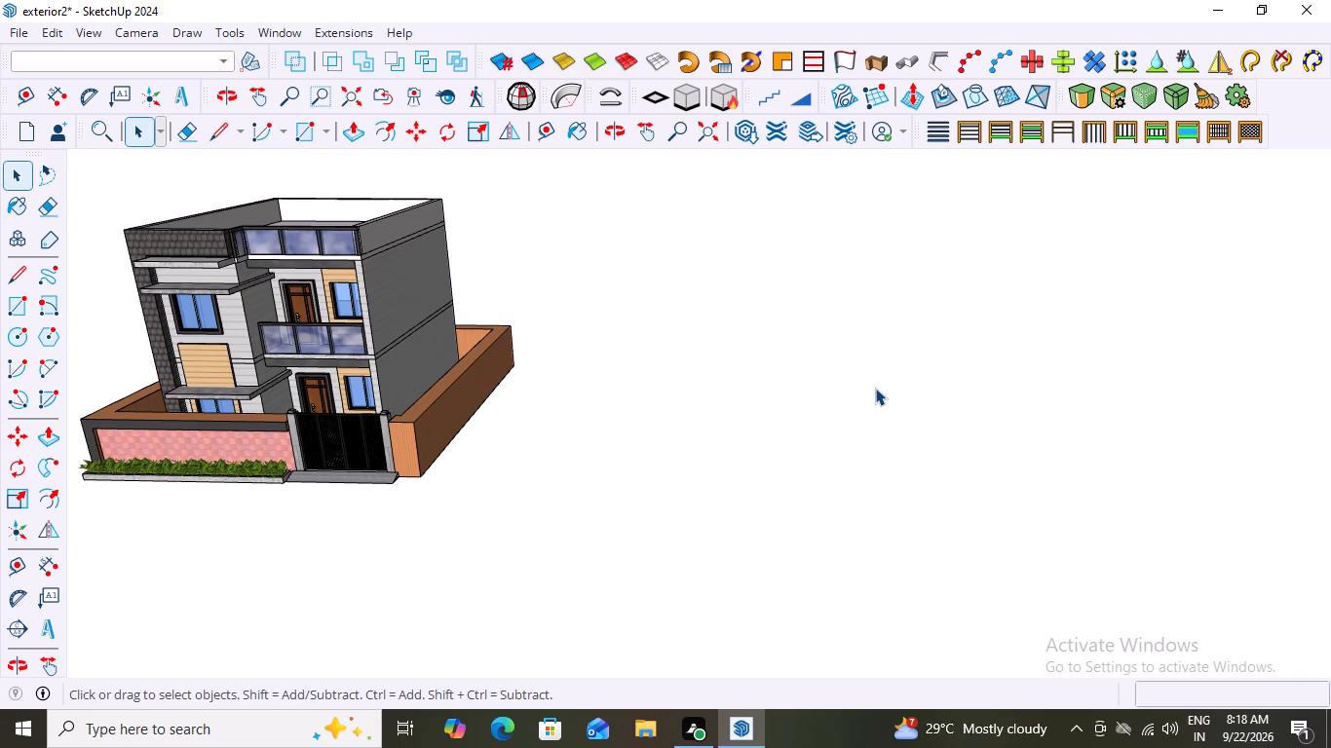
{"action": "scroll", "coordinate": [883, 393], "scroll_direction": "down", "scroll_amount": 5}
{"action": "middle_click_drag", "start_coordinate": [801, 422], "coordinate": [885, 467]}
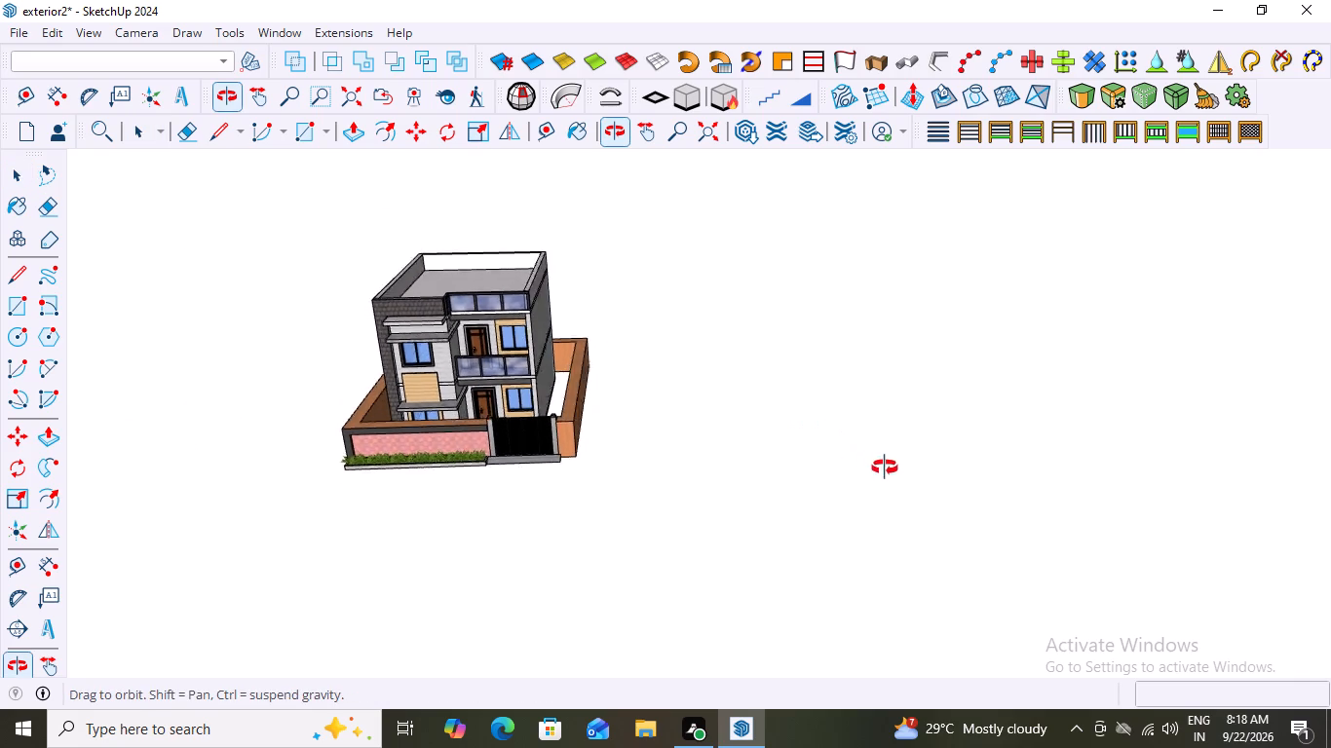
{"action": "middle_click_drag", "start_coordinate": [885, 467], "coordinate": [888, 468]}
{"action": "scroll", "coordinate": [707, 450], "scroll_direction": "up", "scroll_amount": 2}
{"action": "middle_click_drag", "start_coordinate": [742, 440], "coordinate": [674, 392]}
{"action": "scroll", "coordinate": [718, 435], "scroll_direction": "up", "scroll_amount": 3}
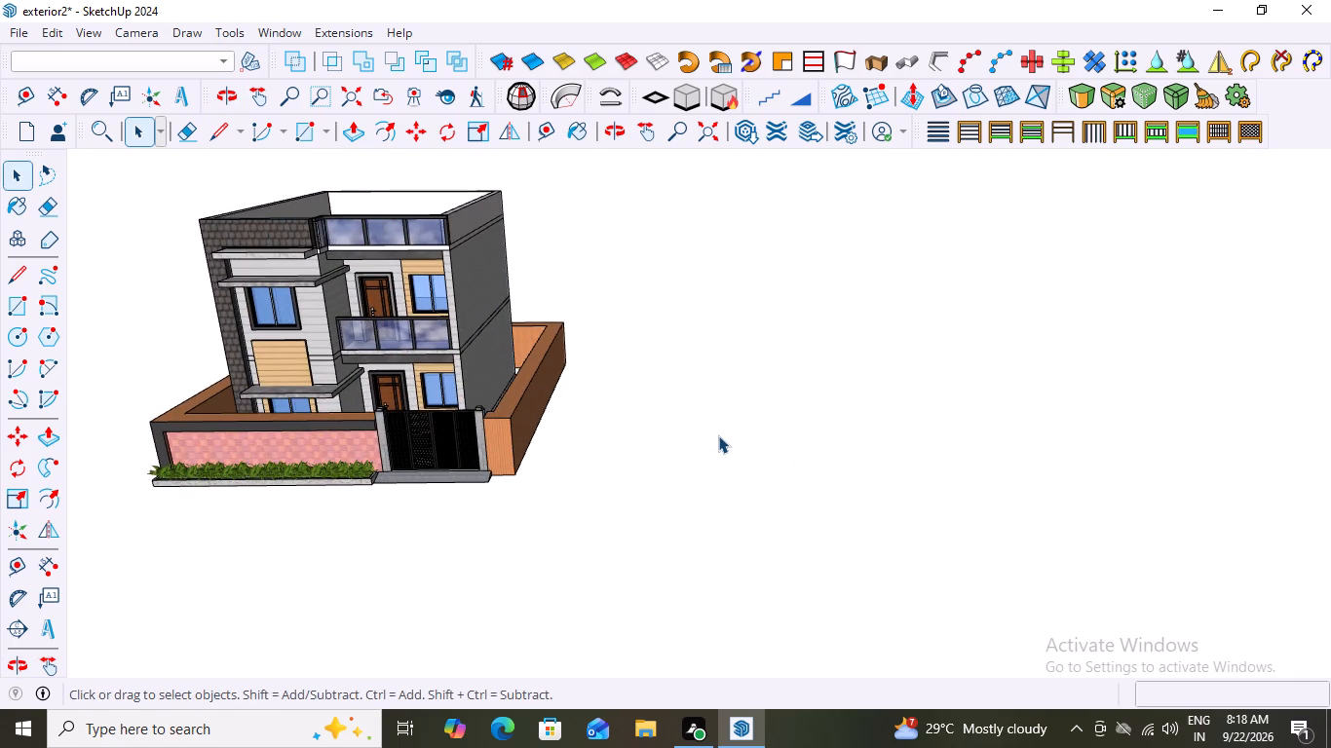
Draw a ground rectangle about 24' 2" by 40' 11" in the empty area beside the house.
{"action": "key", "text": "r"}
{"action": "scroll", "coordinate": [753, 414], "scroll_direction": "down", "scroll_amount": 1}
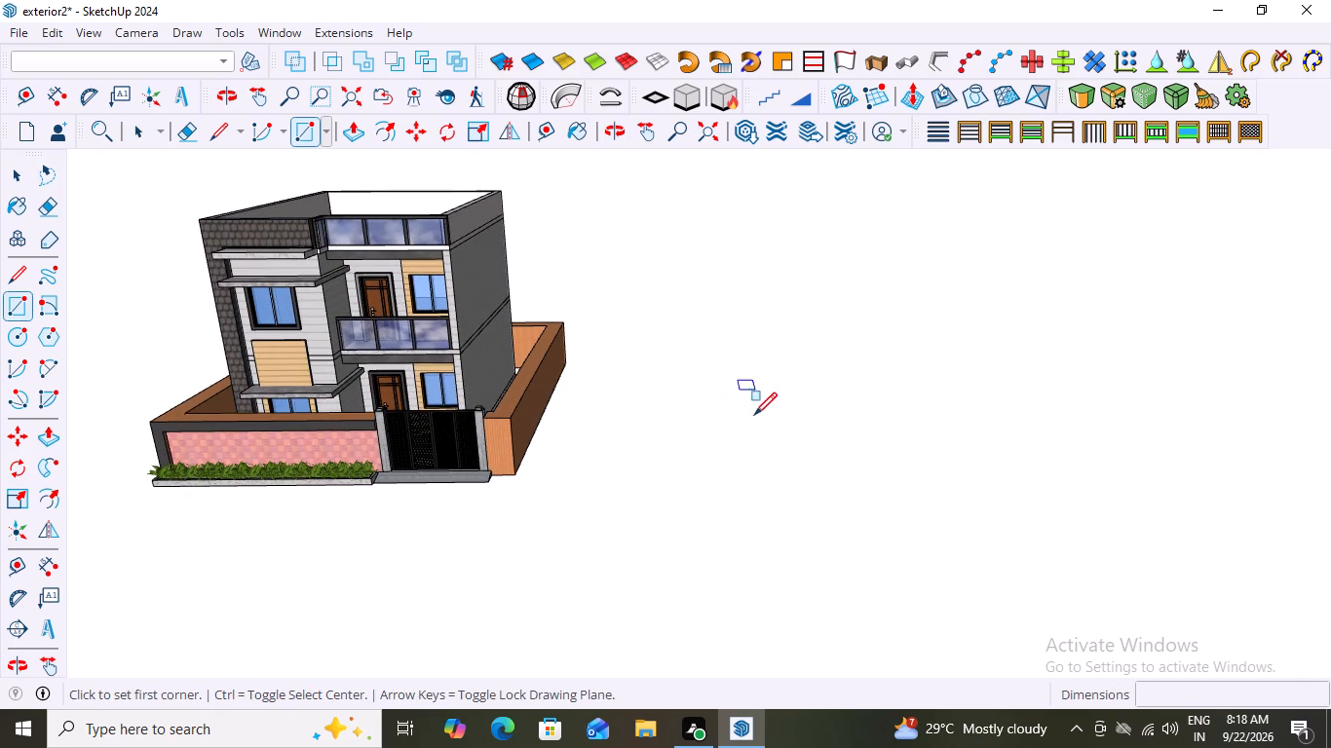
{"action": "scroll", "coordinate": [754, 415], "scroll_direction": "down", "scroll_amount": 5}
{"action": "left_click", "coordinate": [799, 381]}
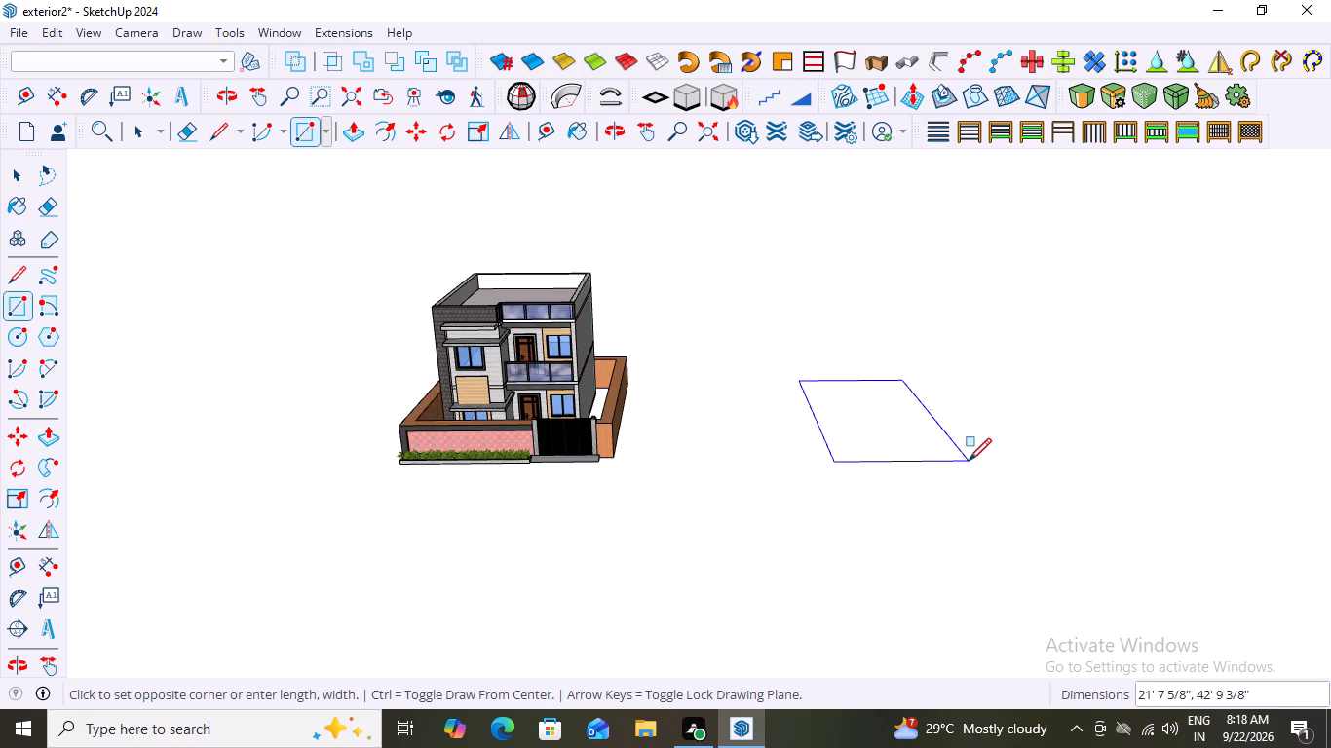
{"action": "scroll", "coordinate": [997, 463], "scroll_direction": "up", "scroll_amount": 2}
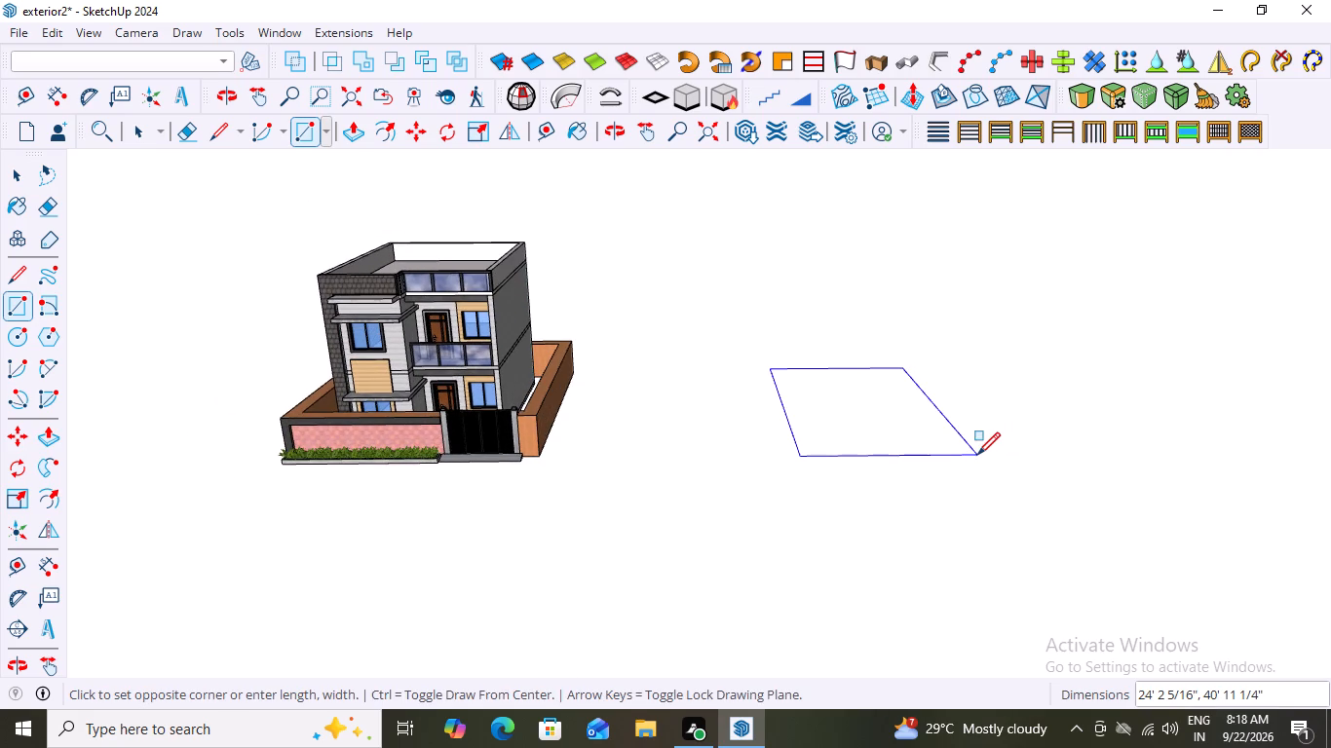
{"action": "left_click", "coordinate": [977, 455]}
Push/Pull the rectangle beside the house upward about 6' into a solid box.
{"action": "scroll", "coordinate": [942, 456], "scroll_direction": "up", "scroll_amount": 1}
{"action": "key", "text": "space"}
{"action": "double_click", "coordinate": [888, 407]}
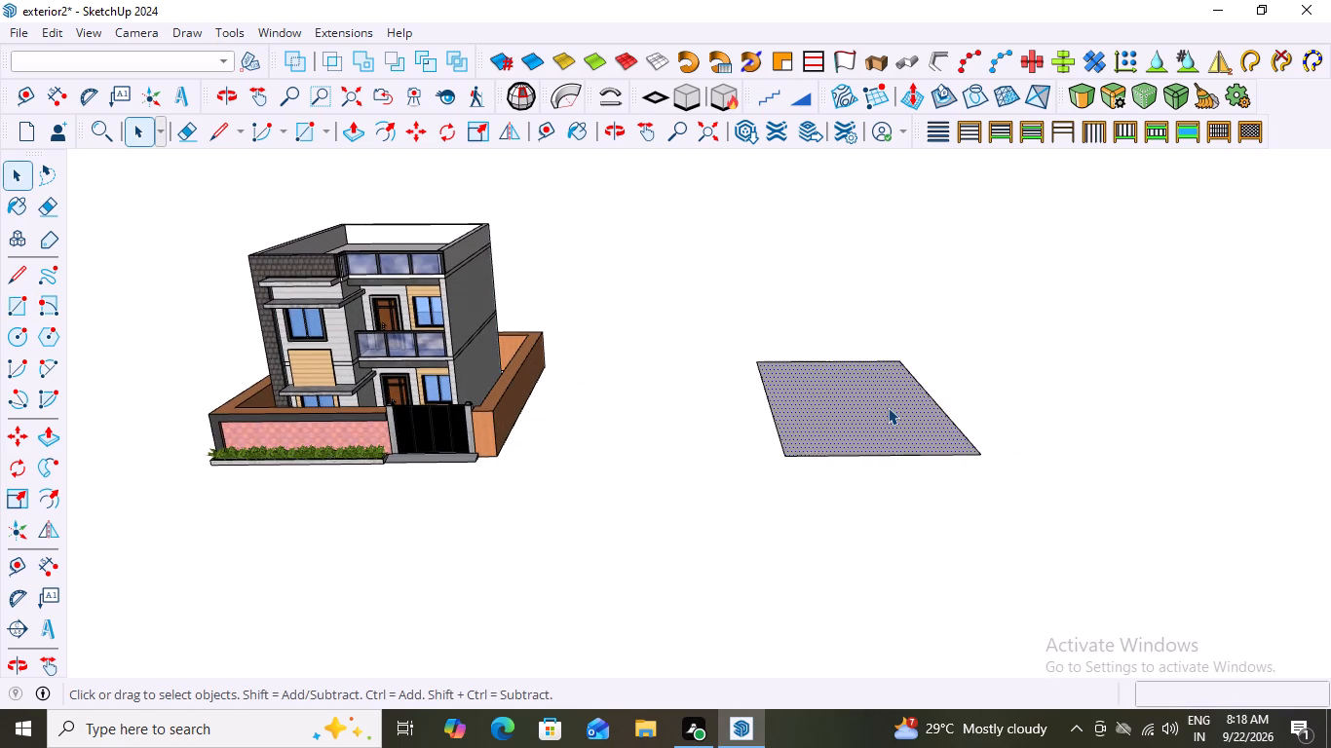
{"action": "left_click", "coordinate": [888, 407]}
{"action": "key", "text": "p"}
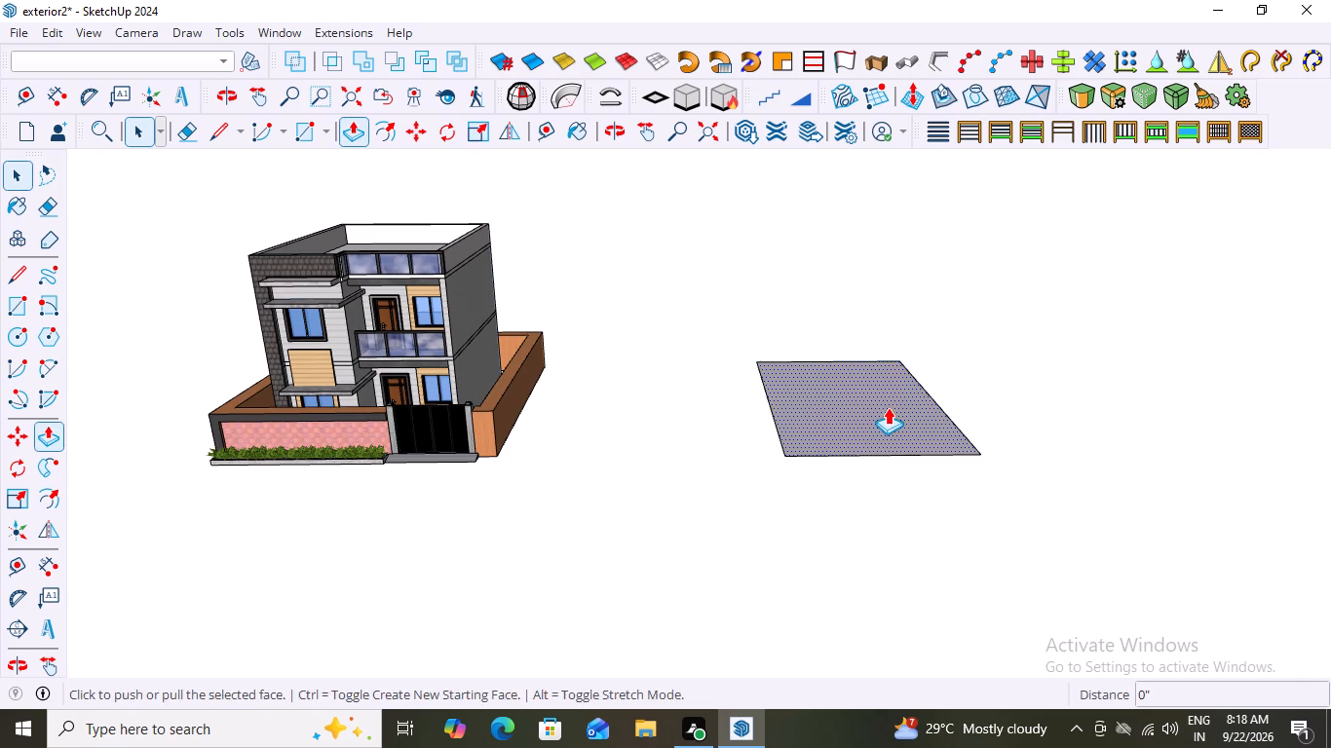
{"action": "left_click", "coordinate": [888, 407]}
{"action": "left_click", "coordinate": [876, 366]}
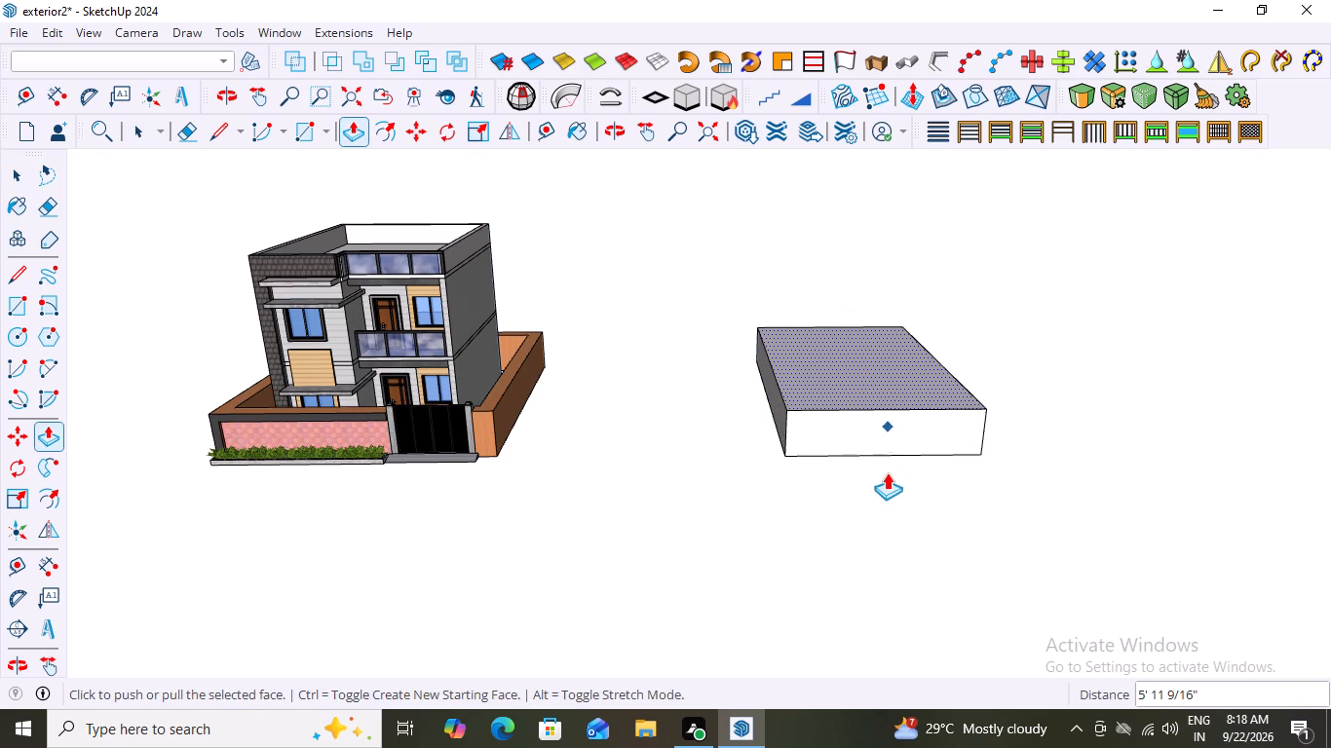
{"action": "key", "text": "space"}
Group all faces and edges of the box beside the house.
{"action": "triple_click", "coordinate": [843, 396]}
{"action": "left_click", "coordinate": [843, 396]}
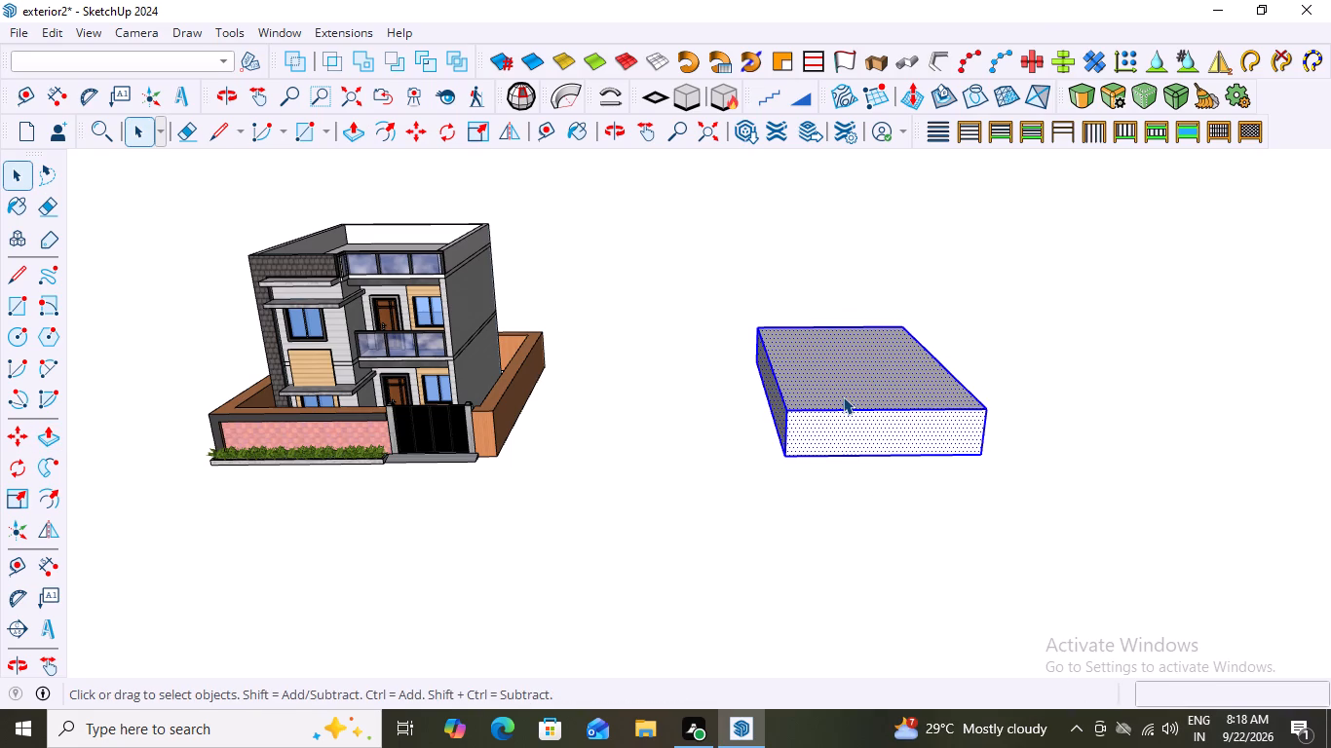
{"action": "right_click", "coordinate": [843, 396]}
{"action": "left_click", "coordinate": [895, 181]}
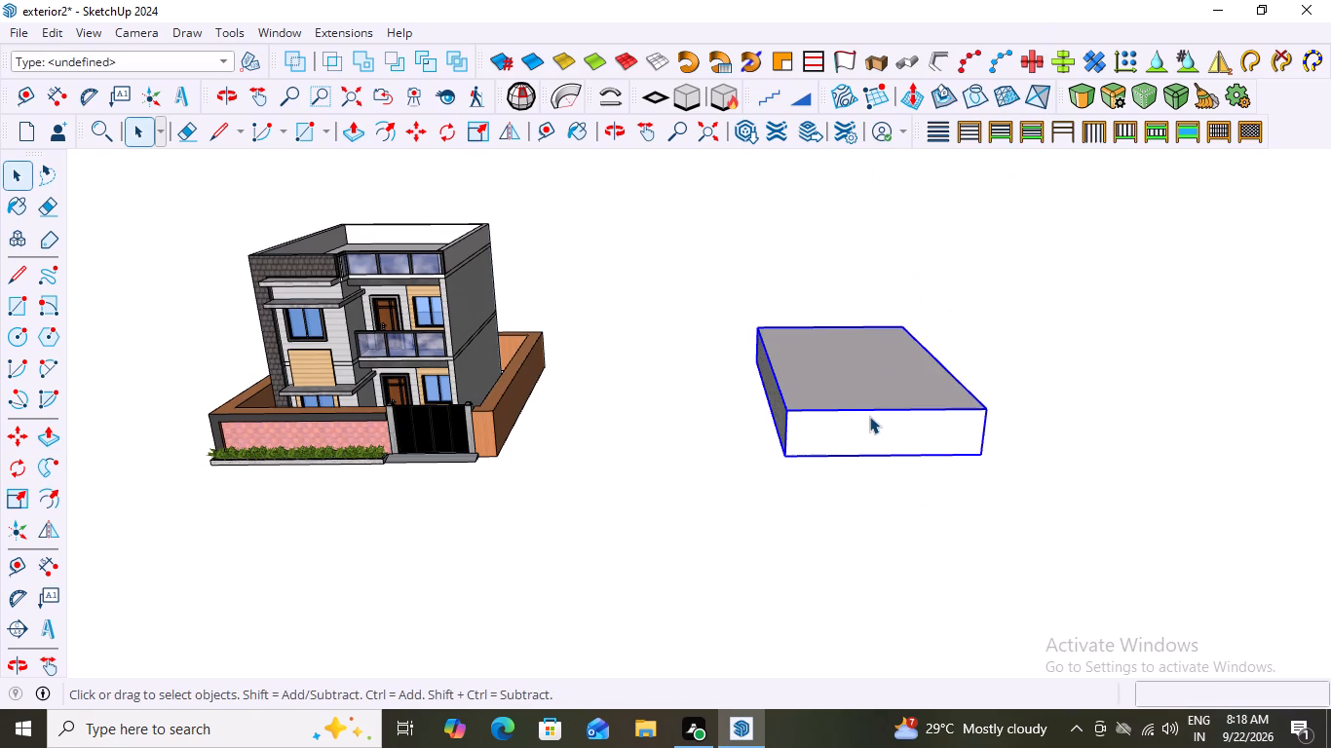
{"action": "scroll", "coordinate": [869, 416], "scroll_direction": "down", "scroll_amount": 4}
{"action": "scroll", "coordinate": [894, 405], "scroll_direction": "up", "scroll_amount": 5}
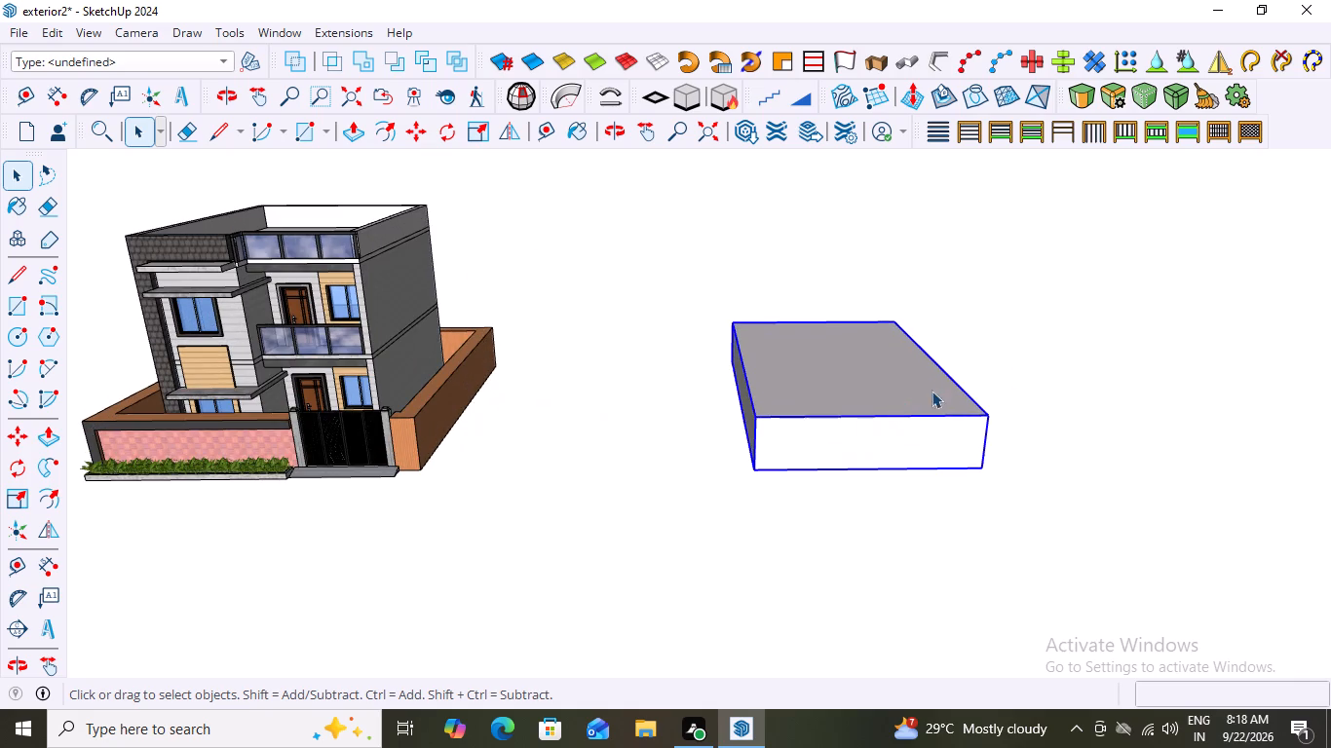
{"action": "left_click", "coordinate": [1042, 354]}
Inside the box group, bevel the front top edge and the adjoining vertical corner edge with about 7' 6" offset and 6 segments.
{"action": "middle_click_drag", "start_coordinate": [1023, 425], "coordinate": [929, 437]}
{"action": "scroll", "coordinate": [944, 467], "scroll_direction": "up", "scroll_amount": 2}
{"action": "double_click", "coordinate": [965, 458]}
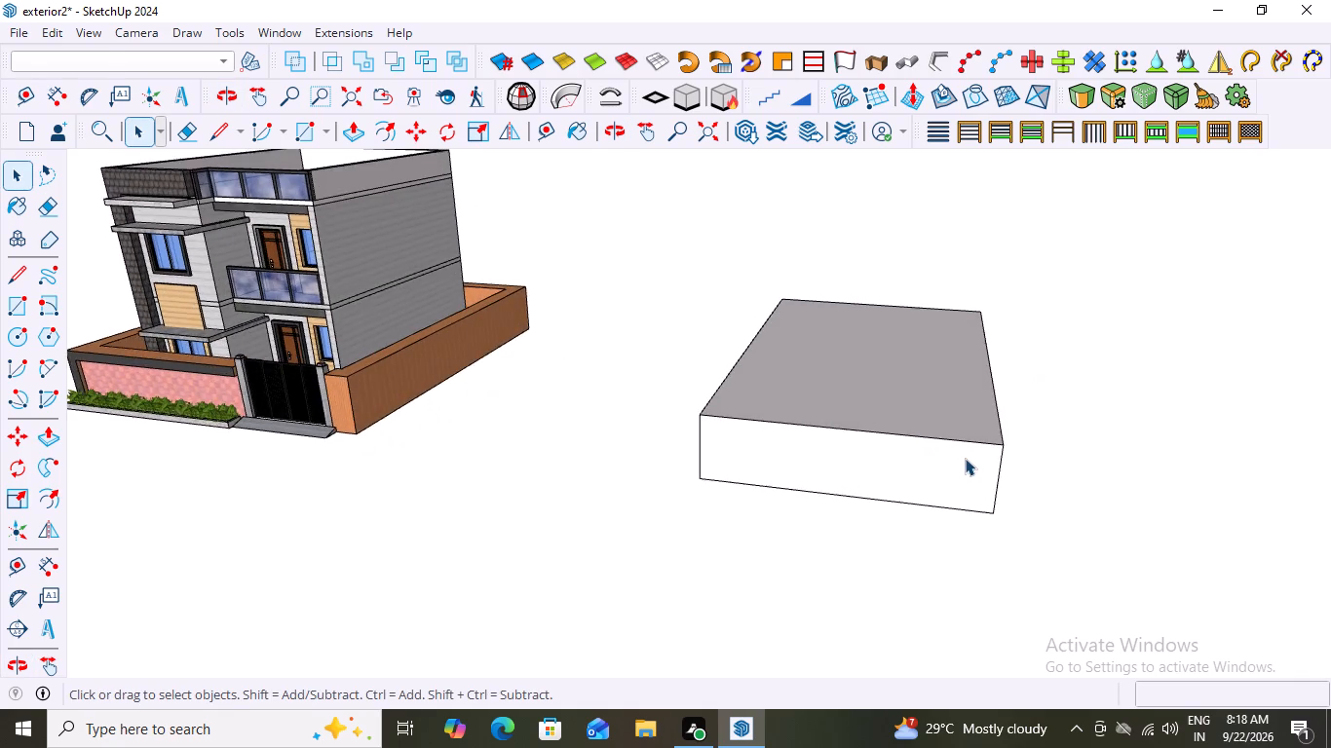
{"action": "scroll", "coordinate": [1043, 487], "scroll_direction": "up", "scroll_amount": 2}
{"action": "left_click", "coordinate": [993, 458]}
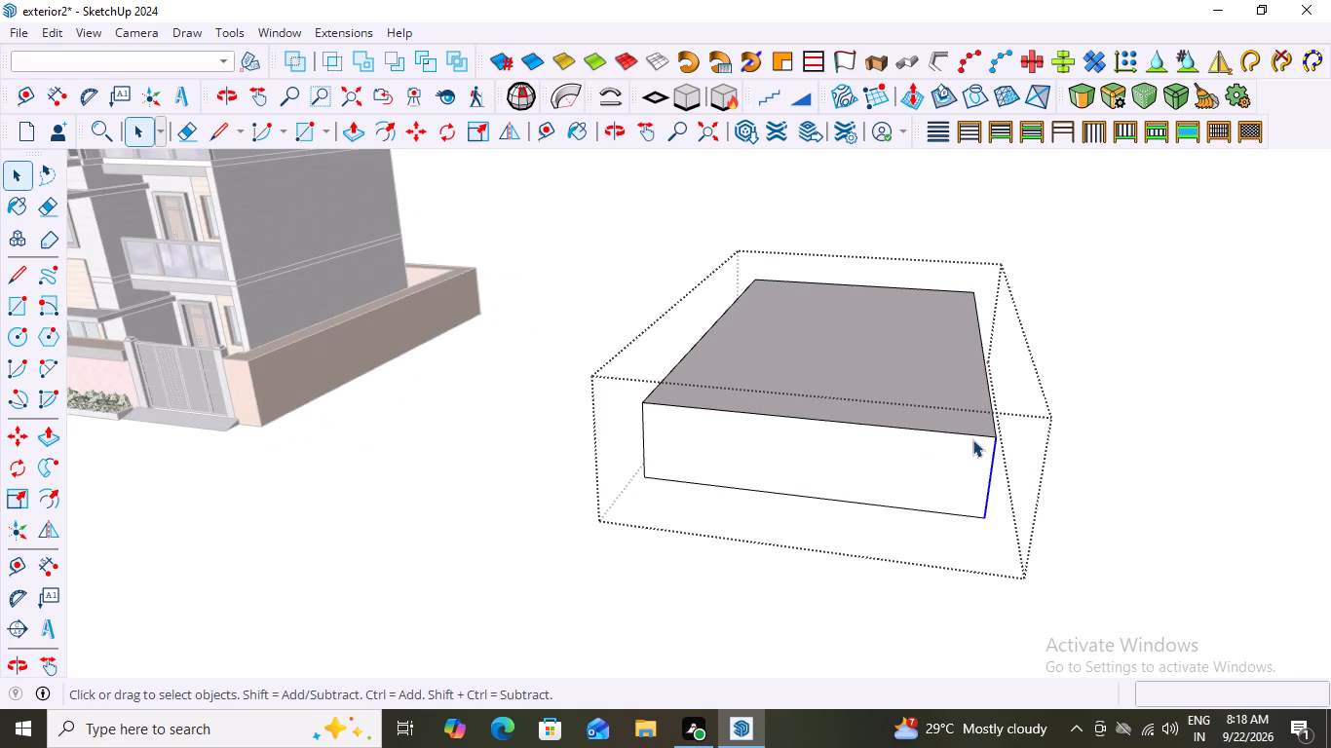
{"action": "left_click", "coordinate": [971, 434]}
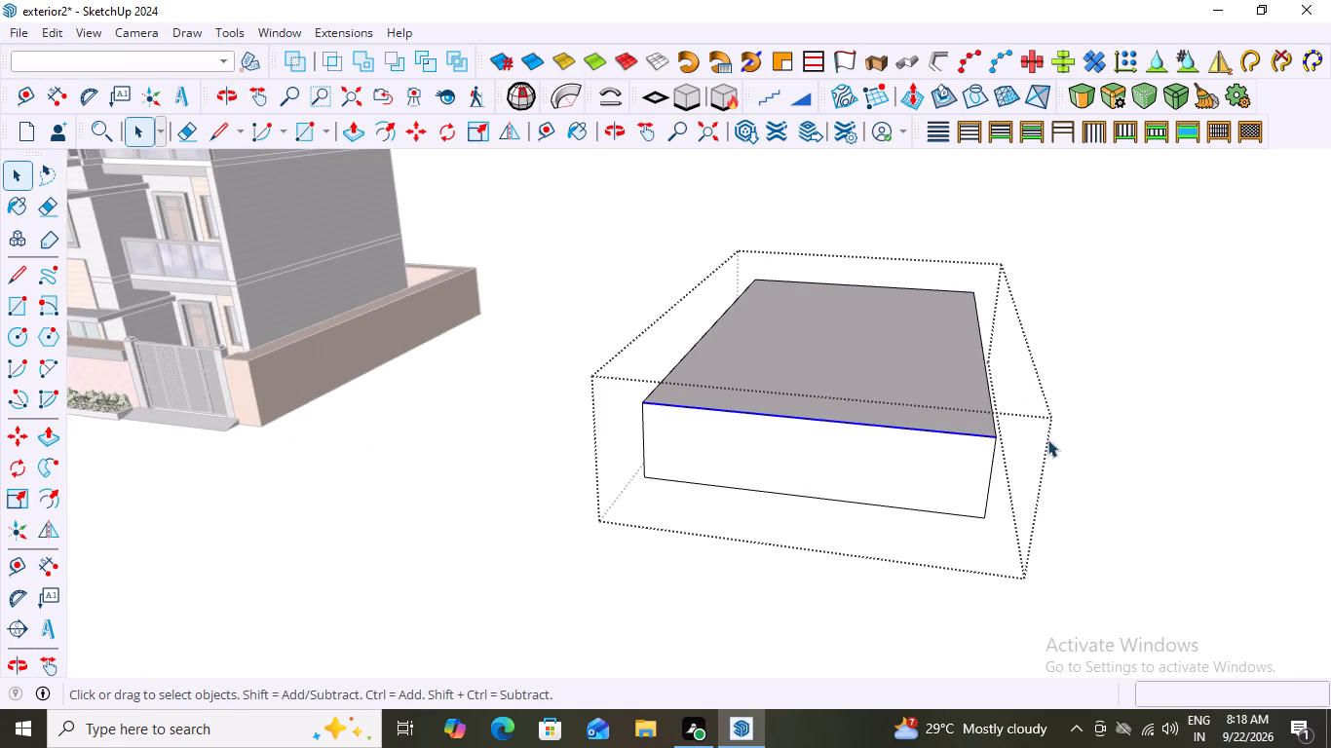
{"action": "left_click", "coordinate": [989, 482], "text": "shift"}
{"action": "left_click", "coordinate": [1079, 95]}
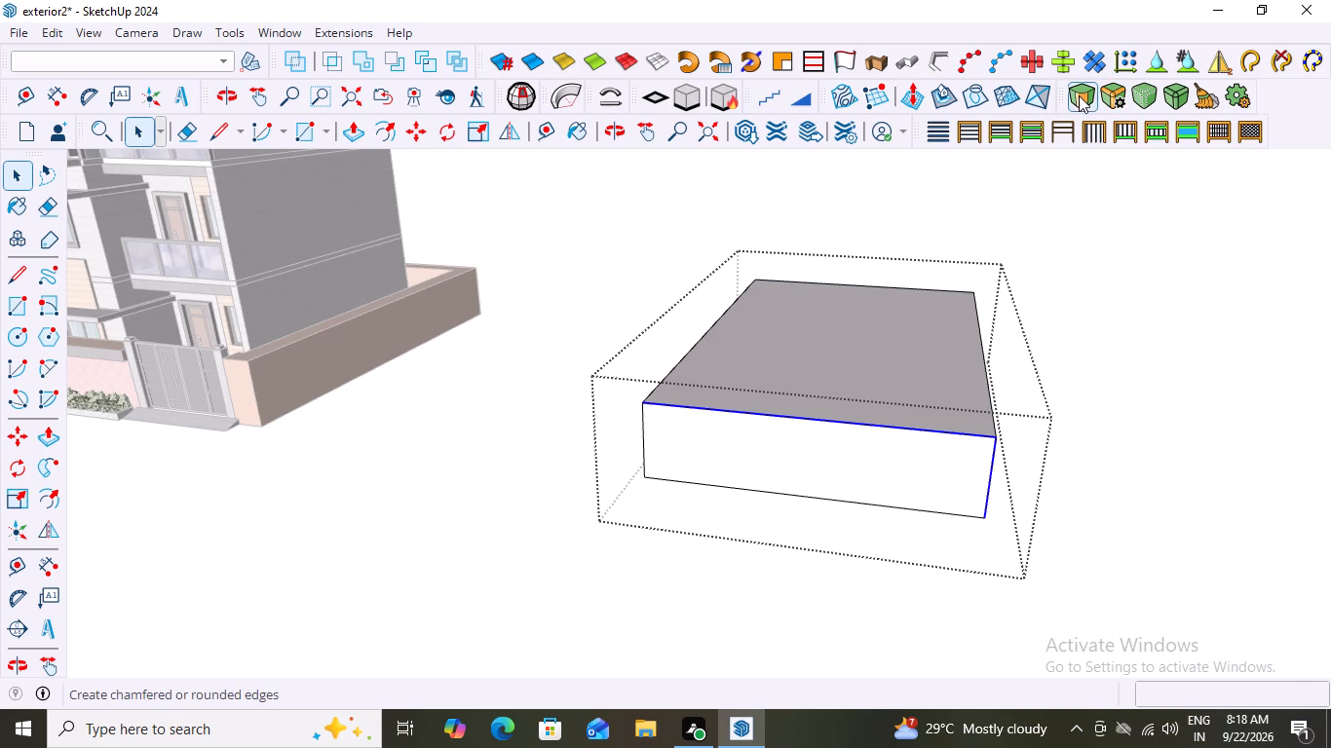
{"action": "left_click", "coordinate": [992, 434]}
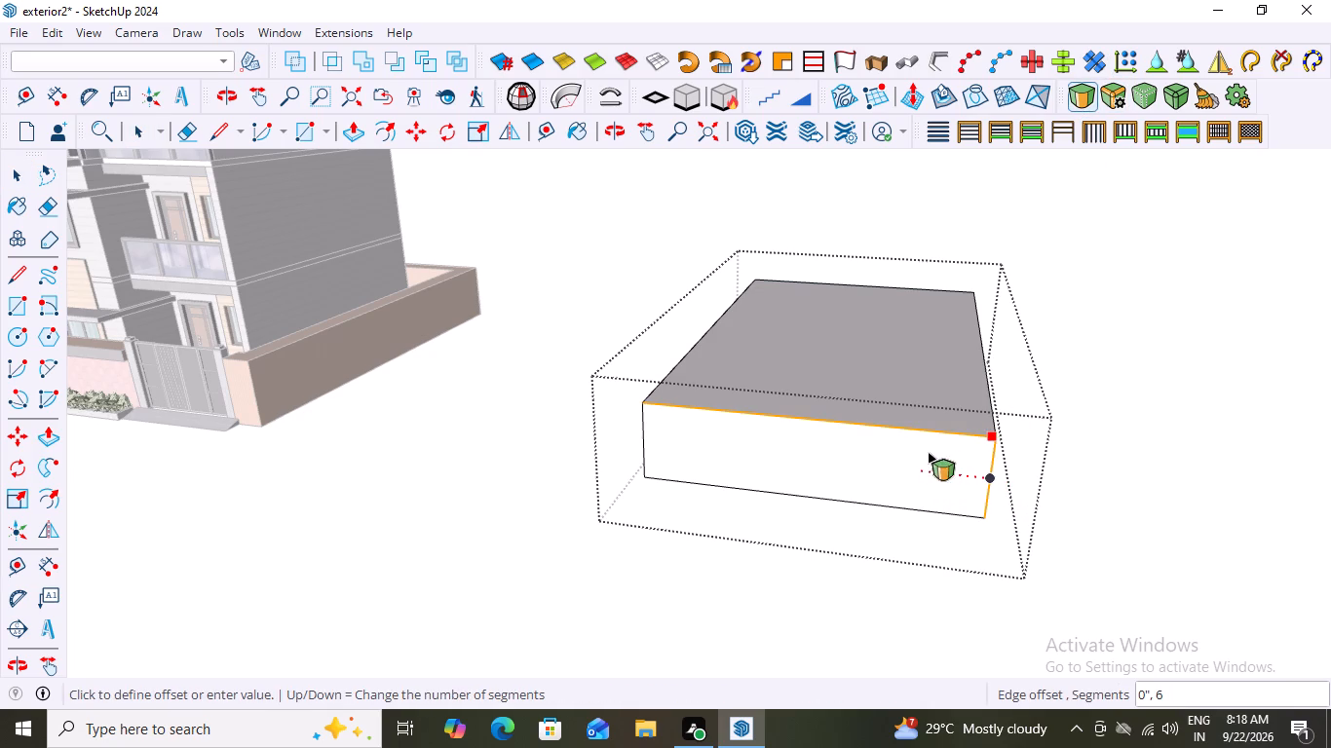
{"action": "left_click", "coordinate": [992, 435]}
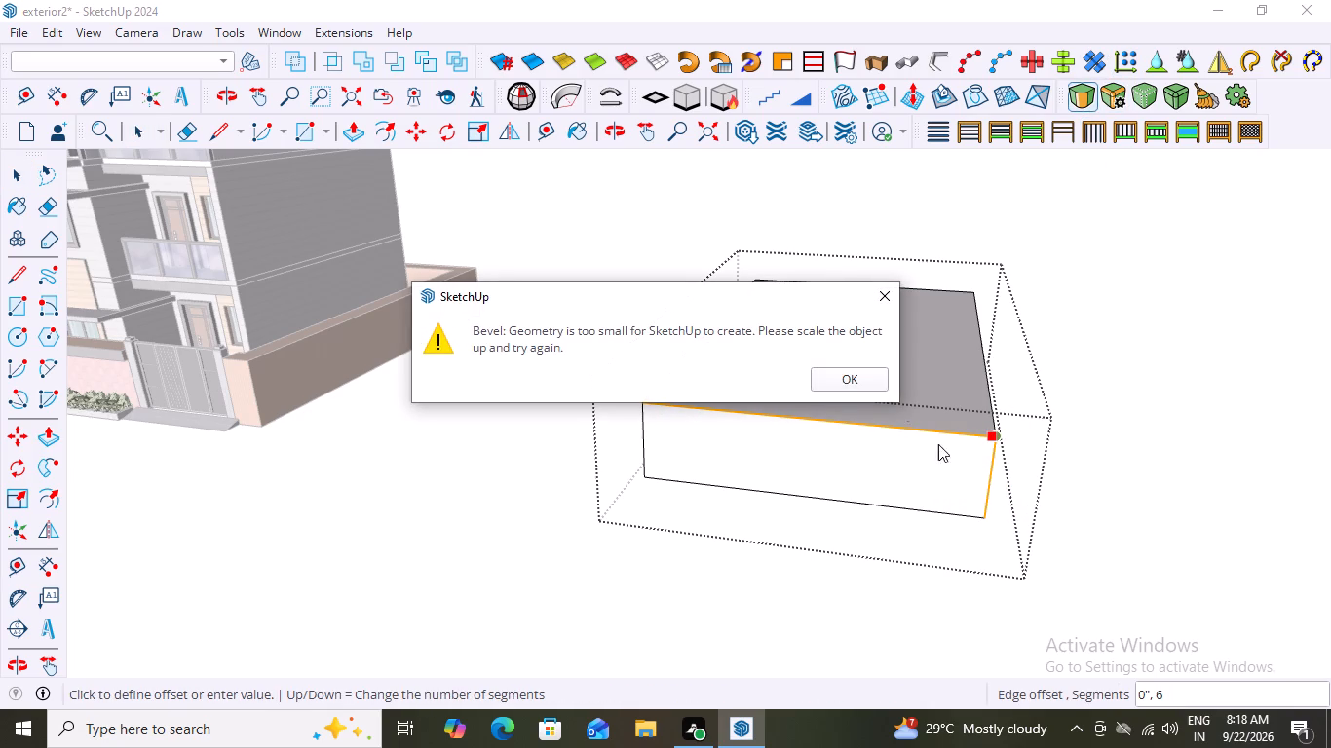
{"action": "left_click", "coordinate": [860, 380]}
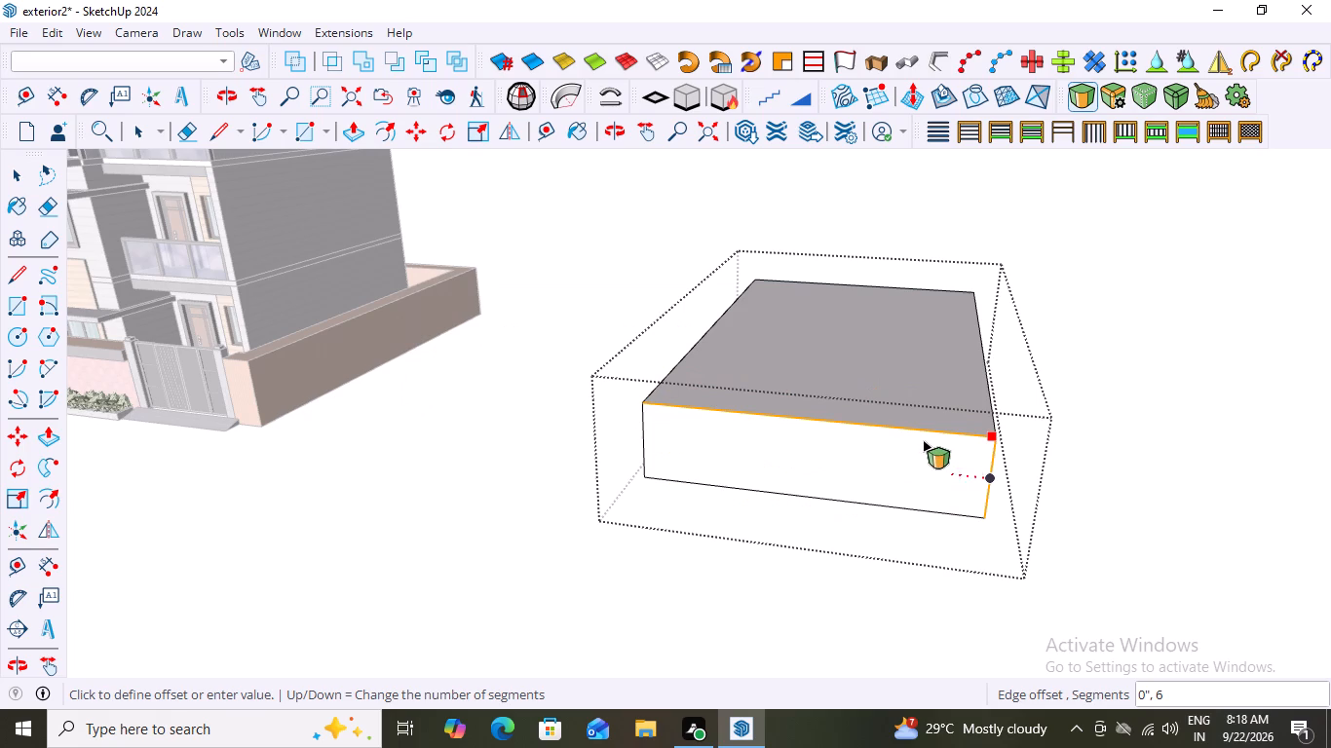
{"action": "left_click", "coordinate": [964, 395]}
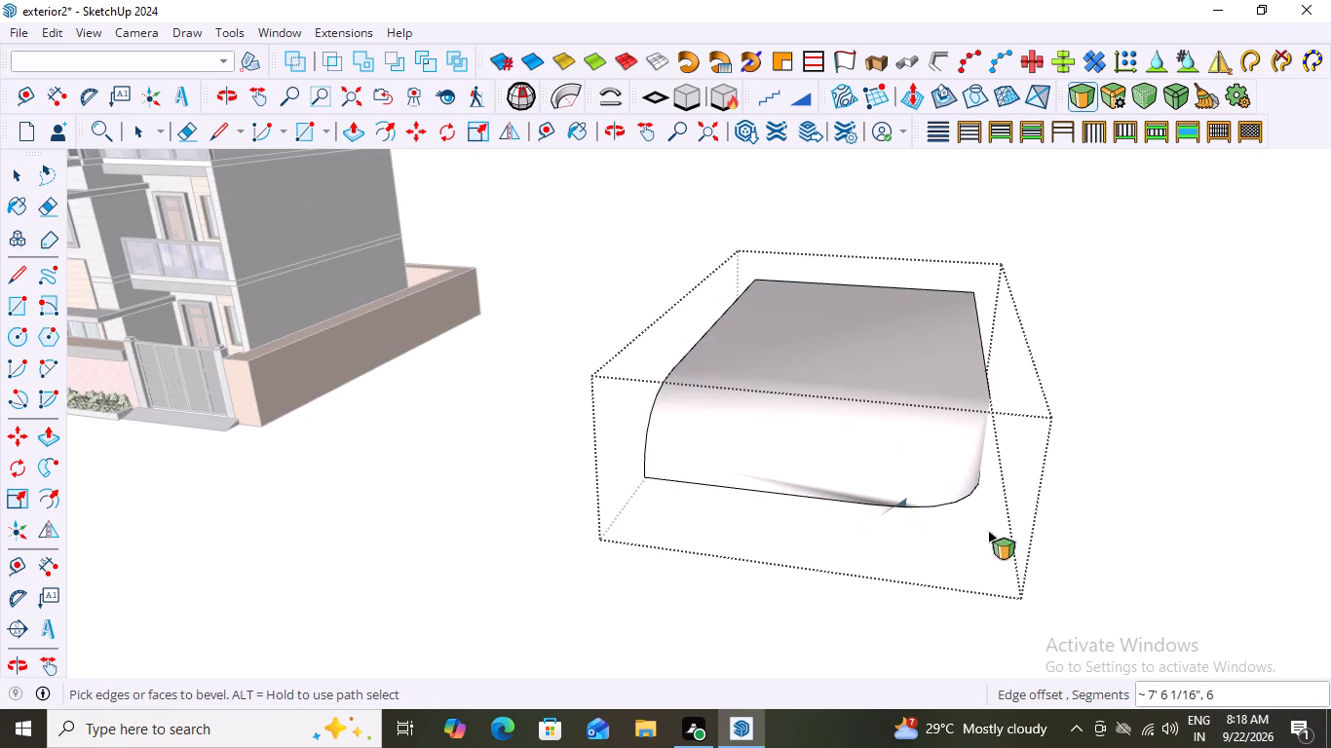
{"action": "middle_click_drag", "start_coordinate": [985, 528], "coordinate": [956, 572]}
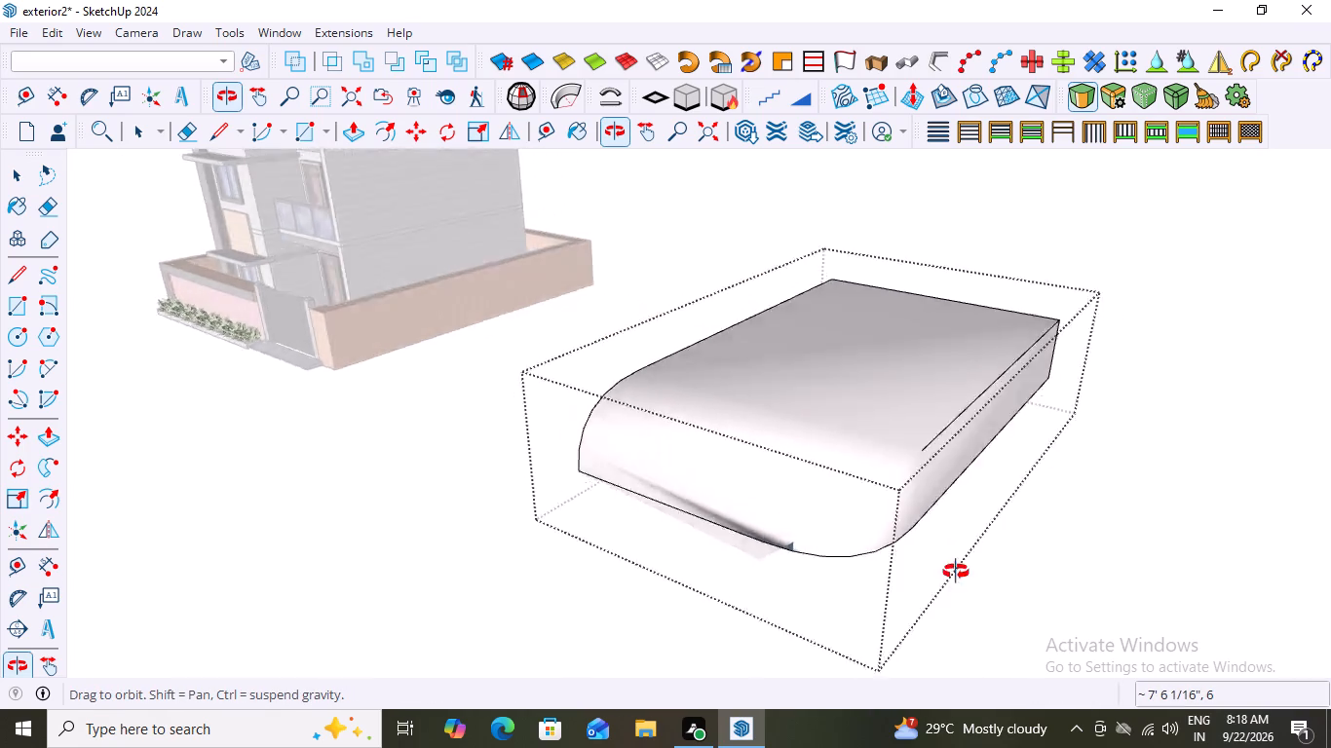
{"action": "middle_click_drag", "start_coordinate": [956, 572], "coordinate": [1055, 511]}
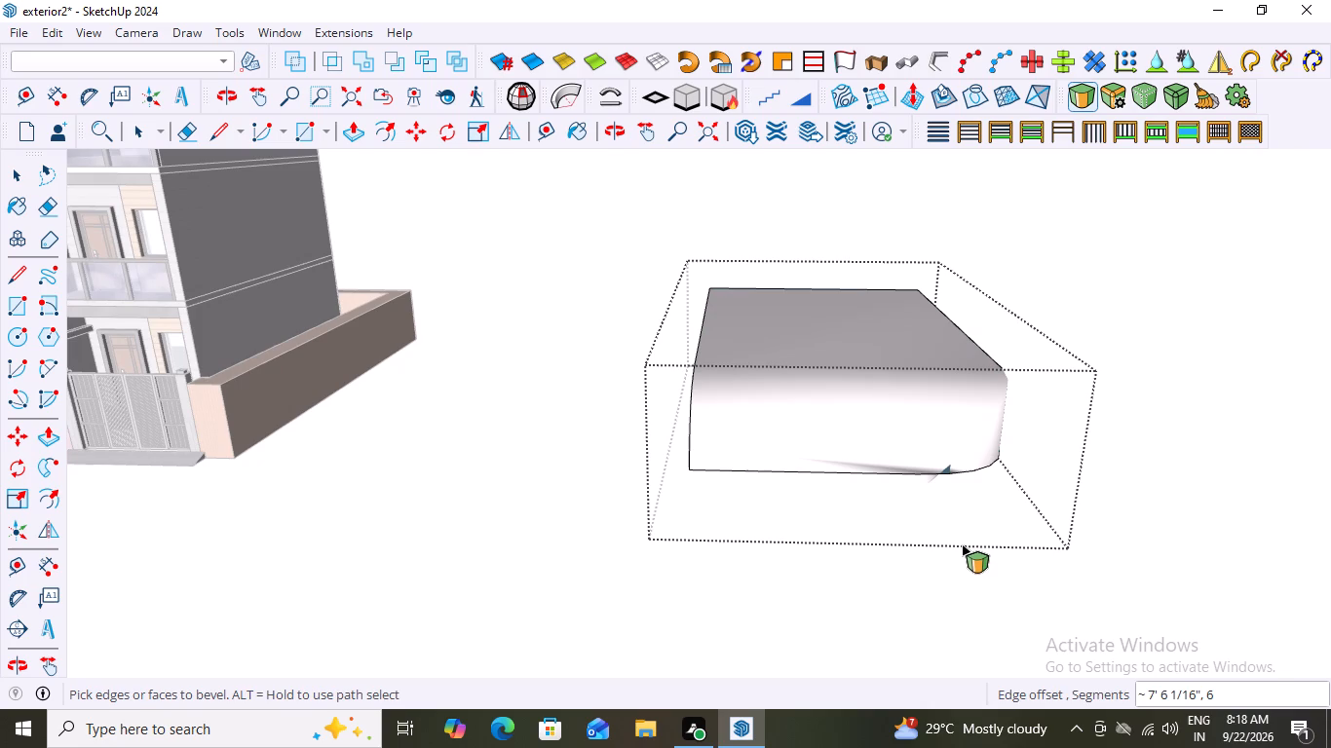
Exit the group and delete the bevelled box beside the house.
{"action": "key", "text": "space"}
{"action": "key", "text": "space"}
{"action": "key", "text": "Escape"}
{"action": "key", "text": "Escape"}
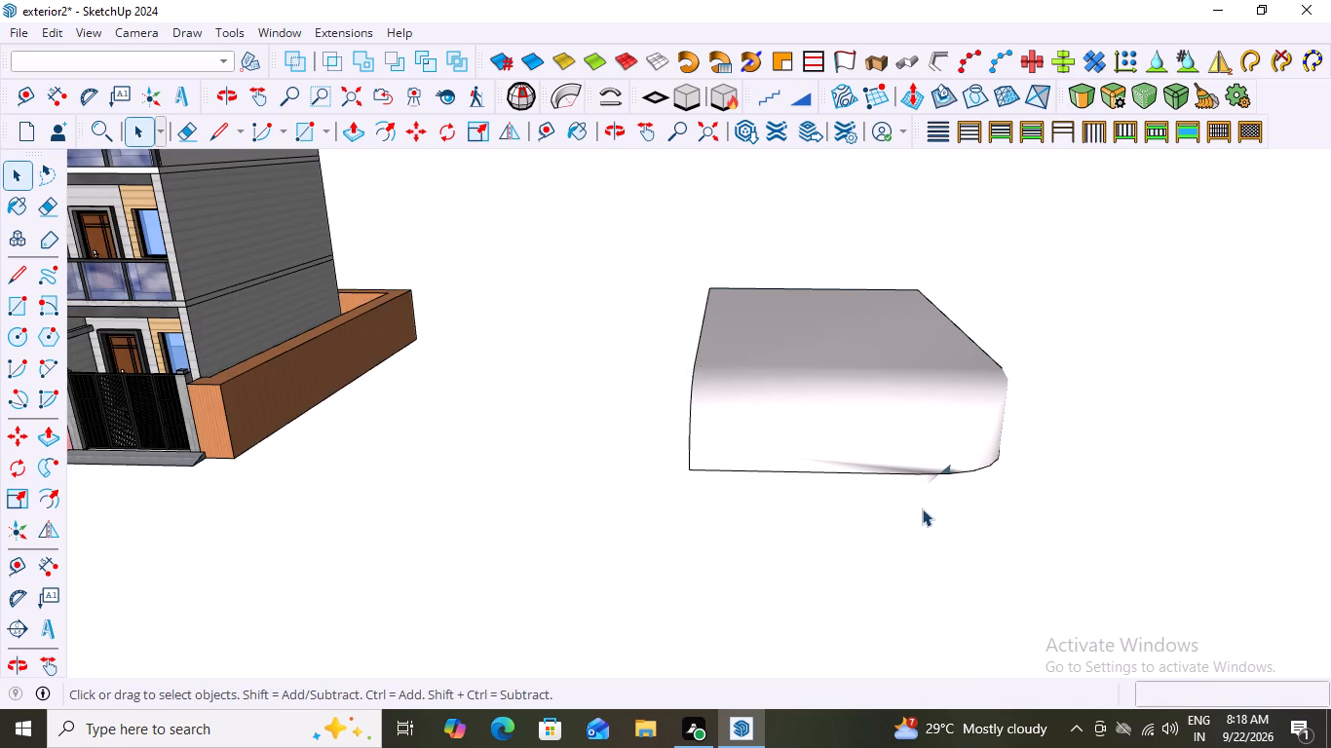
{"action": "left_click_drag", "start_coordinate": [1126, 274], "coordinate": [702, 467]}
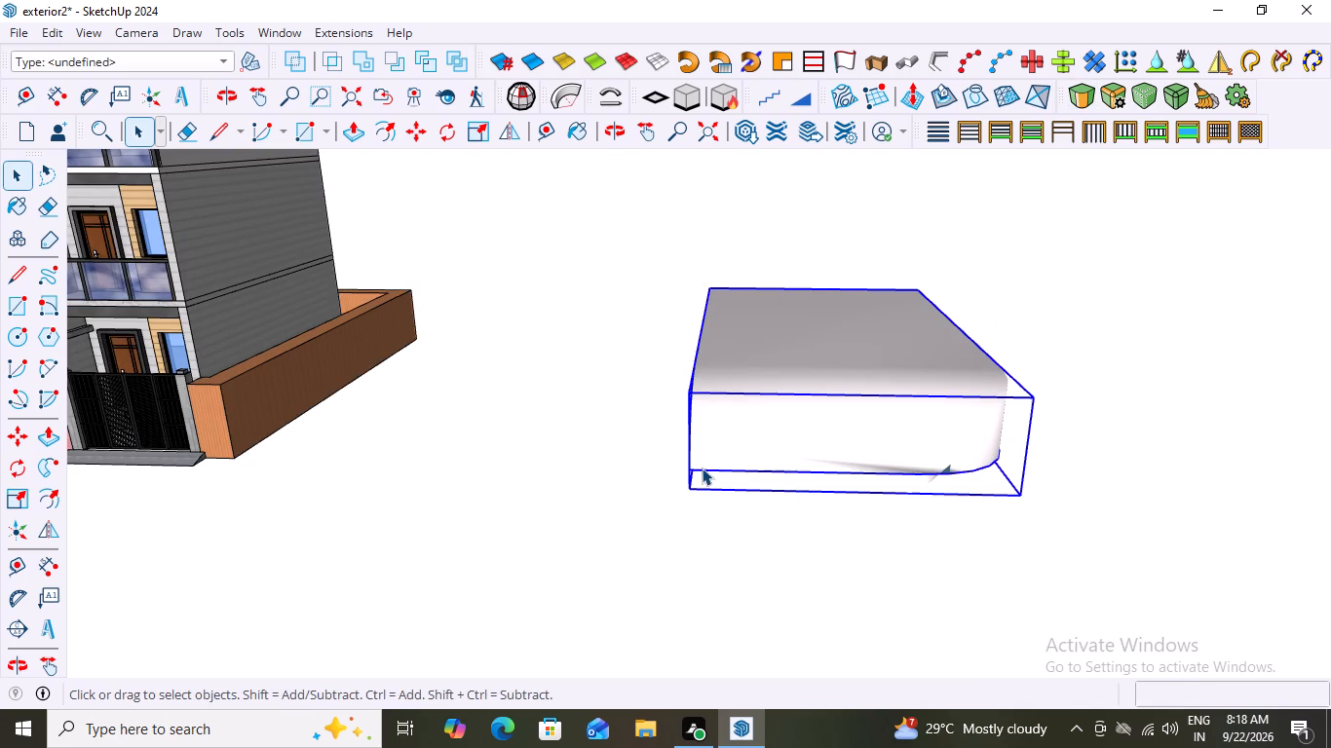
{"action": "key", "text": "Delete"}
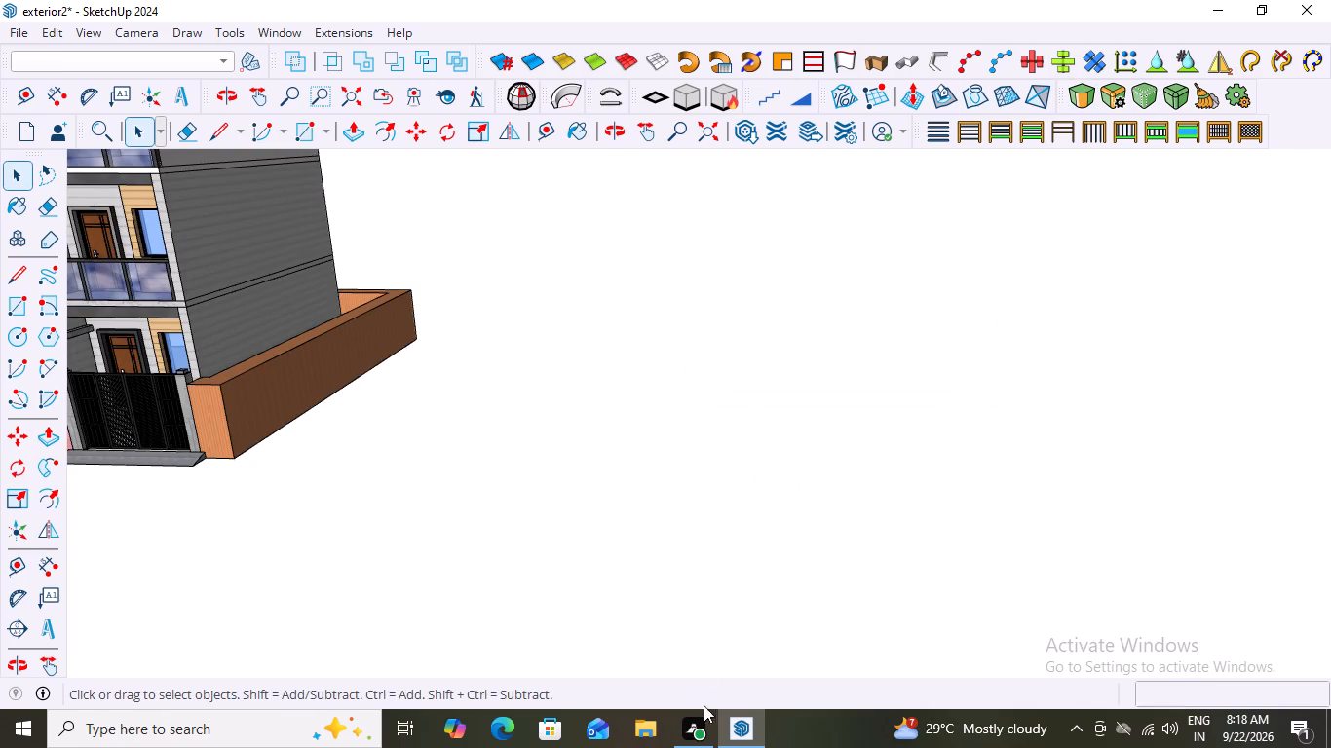
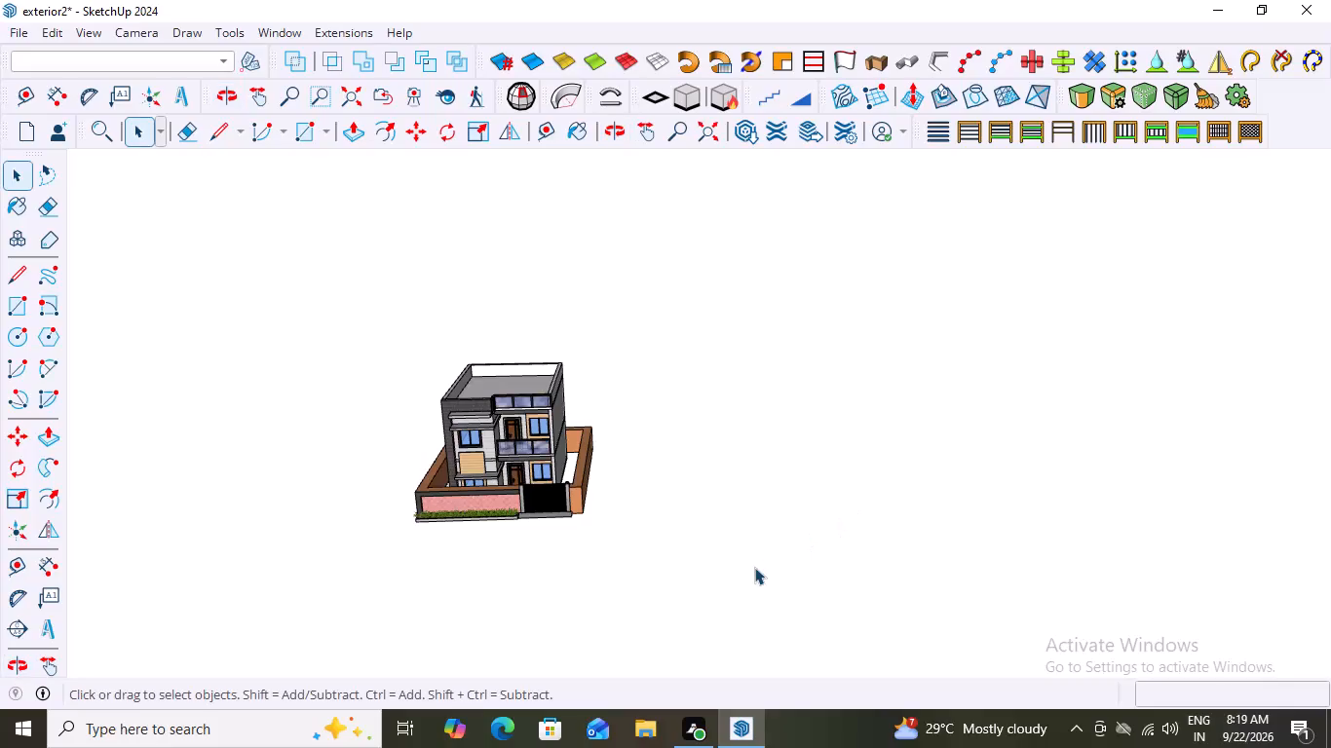
Examine the house exterior and its boundary wall from the front, from below and from above.
{"action": "scroll", "coordinate": [754, 558], "scroll_direction": "down", "scroll_amount": 5}
{"action": "middle_click_drag", "start_coordinate": [678, 562], "coordinate": [665, 458]}
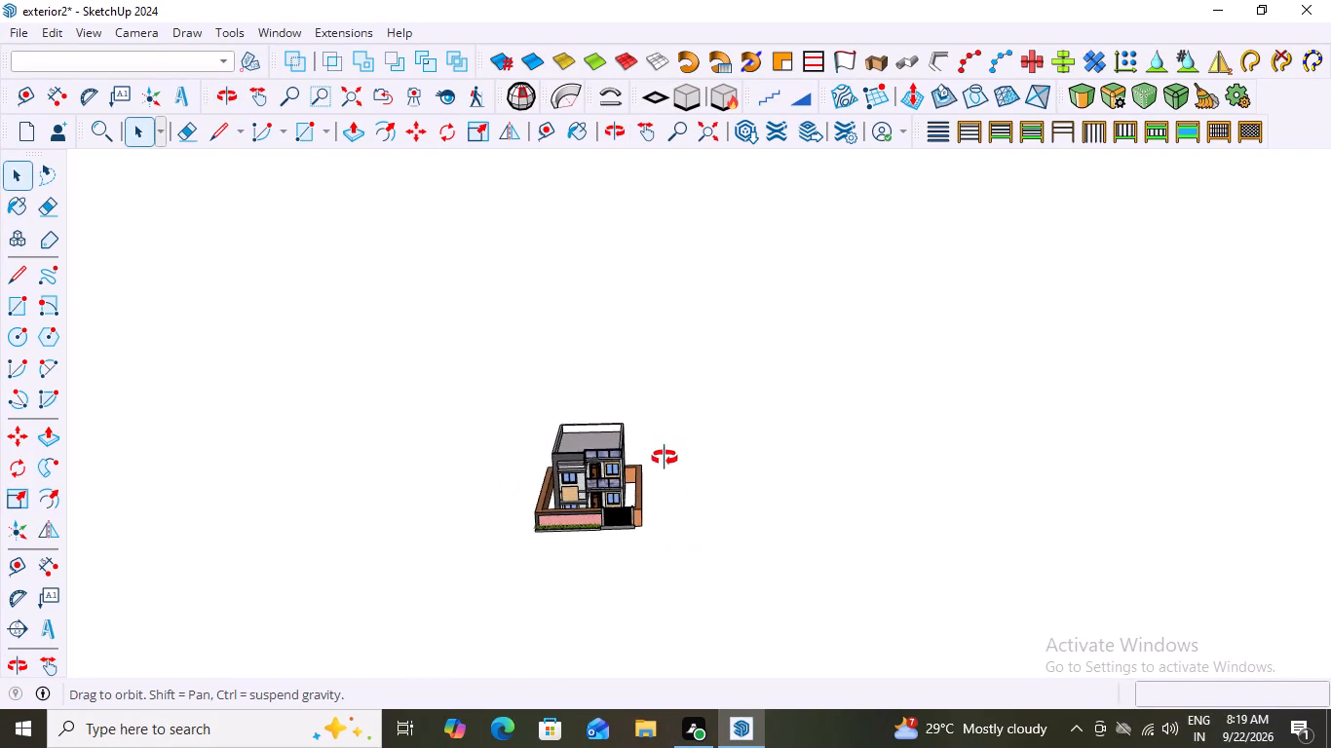
{"action": "middle_click_drag", "start_coordinate": [665, 458], "coordinate": [659, 417]}
{"action": "scroll", "coordinate": [586, 544], "scroll_direction": "up", "scroll_amount": 14}
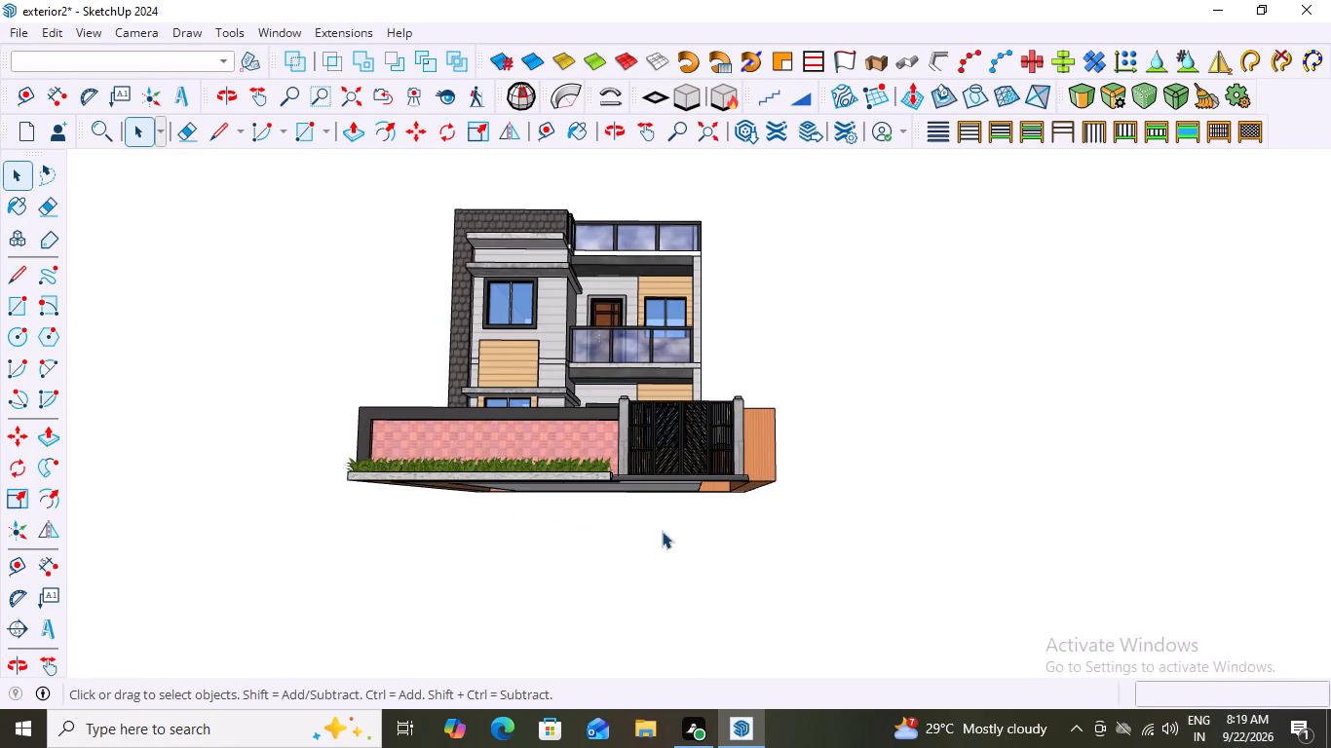
{"action": "middle_click_drag", "start_coordinate": [664, 530], "coordinate": [648, 475]}
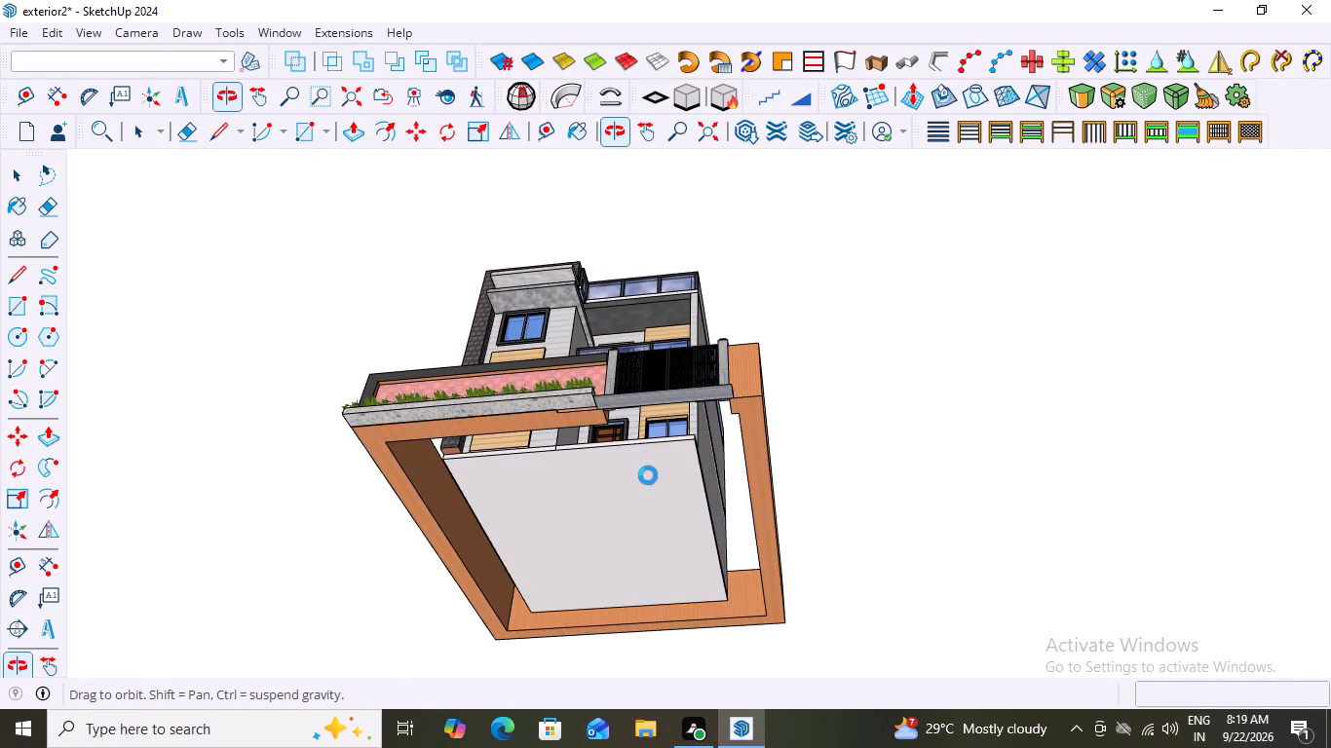
{"action": "middle_click_drag", "start_coordinate": [648, 475], "coordinate": [650, 497]}
{"action": "middle_click_drag", "start_coordinate": [676, 458], "coordinate": [667, 613]}
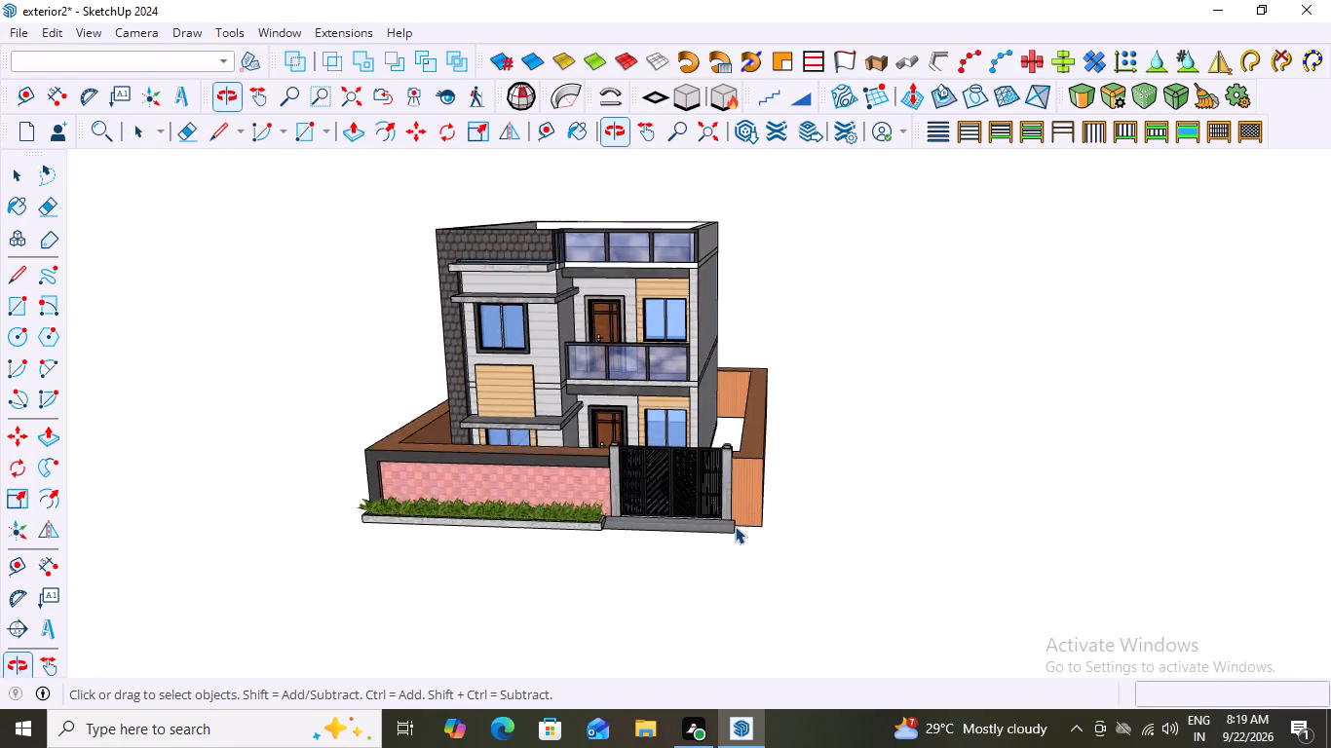
{"action": "scroll", "coordinate": [759, 504], "scroll_direction": "down", "scroll_amount": 3}
{"action": "middle_click_drag", "start_coordinate": [762, 505], "coordinate": [822, 533]}
{"action": "scroll", "coordinate": [719, 535], "scroll_direction": "up", "scroll_amount": 6}
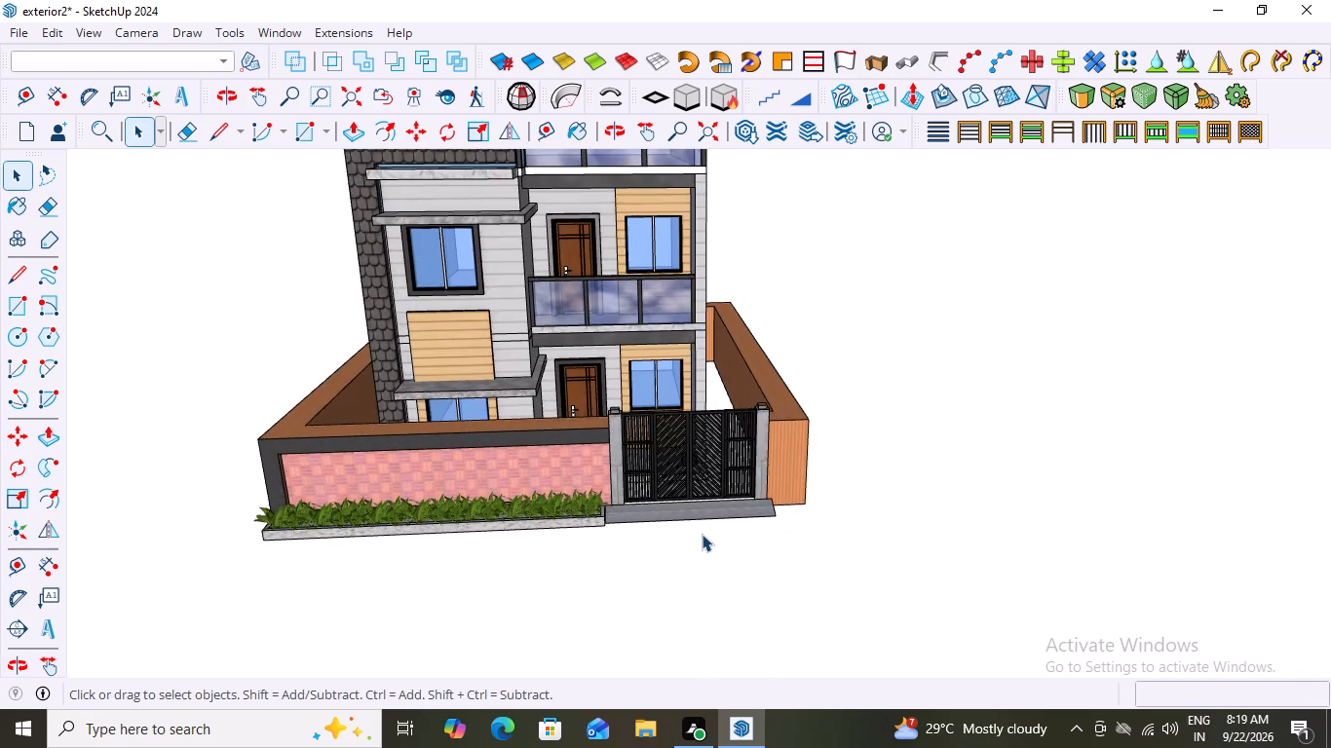
{"action": "middle_click_drag", "start_coordinate": [702, 534], "coordinate": [656, 522]}
{"action": "scroll", "coordinate": [657, 522], "scroll_direction": "down", "scroll_amount": 6}
{"action": "middle_click", "coordinate": [735, 530]}
{"action": "scroll", "coordinate": [741, 527], "scroll_direction": "up", "scroll_amount": 2}
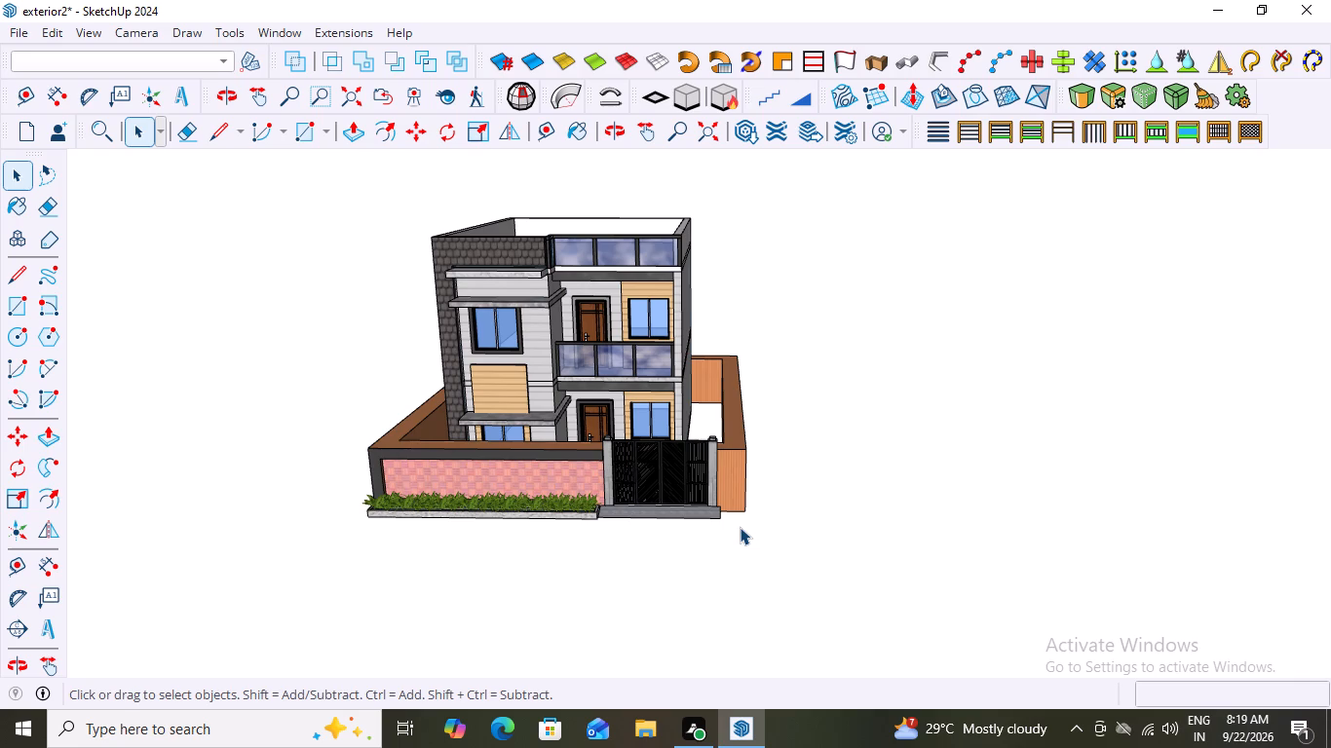
{"action": "scroll", "coordinate": [904, 427], "scroll_direction": "down", "scroll_amount": 3}
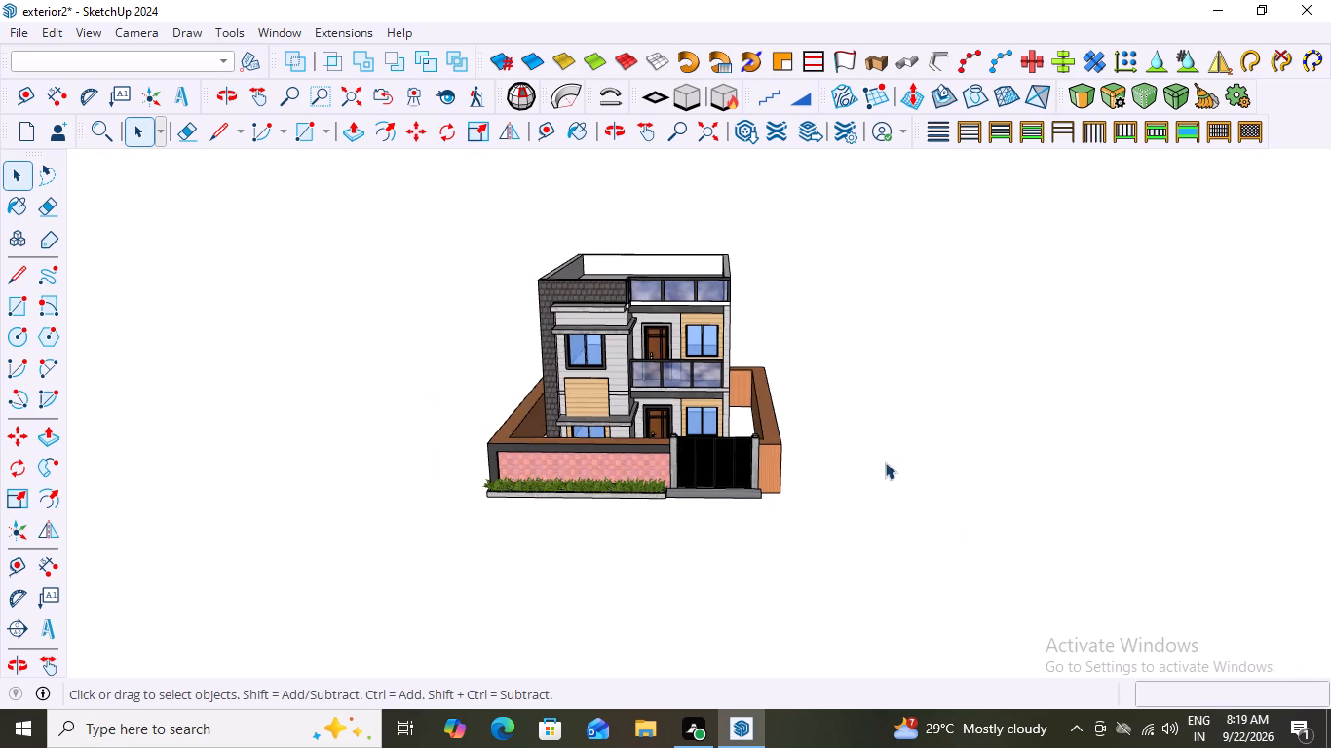
{"action": "middle_click_drag", "start_coordinate": [890, 464], "coordinate": [929, 459]}
{"action": "scroll", "coordinate": [927, 461], "scroll_direction": "up", "scroll_amount": 4}
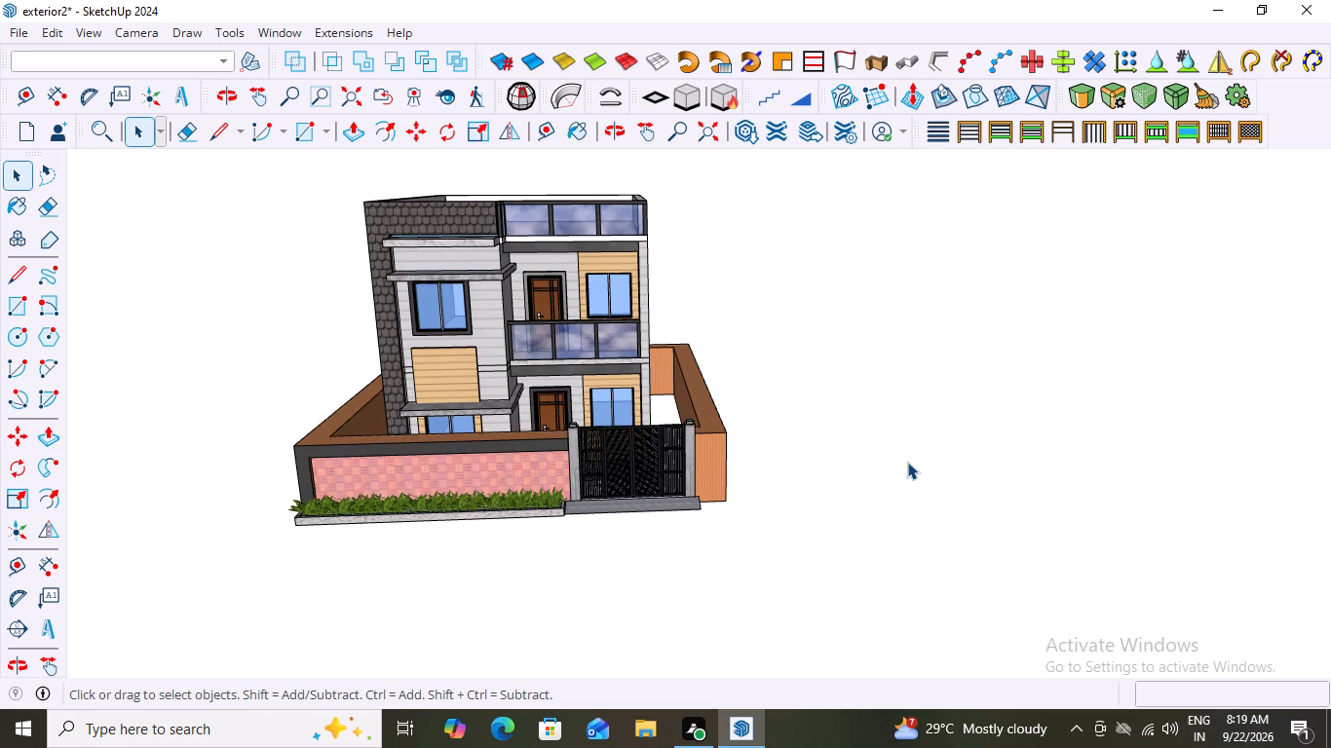
{"action": "scroll", "coordinate": [907, 462], "scroll_direction": "down", "scroll_amount": 3}
{"action": "scroll", "coordinate": [849, 512], "scroll_direction": "up", "scroll_amount": 4}
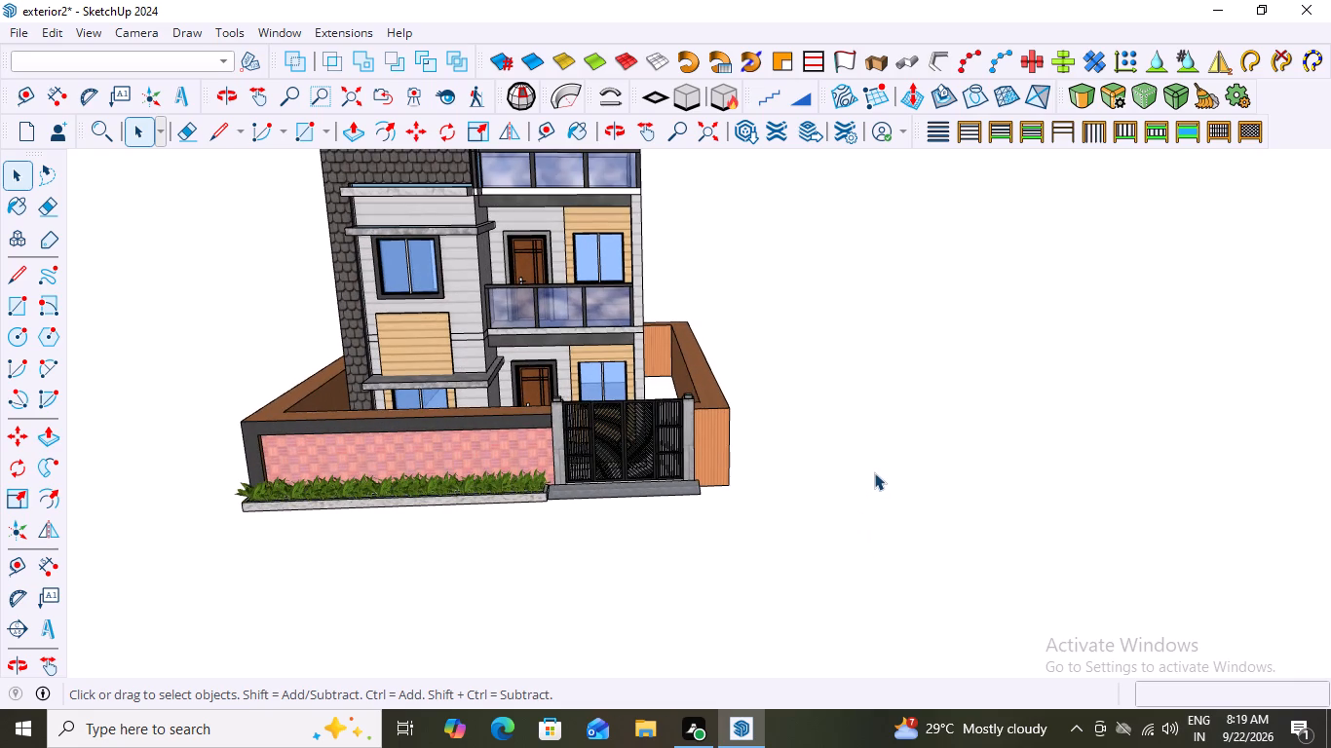
Draw a ground rectangle about 12' 2" by 22' 11" in the empty area beside the house.
{"action": "key", "text": "r"}
{"action": "left_click", "coordinate": [862, 366]}
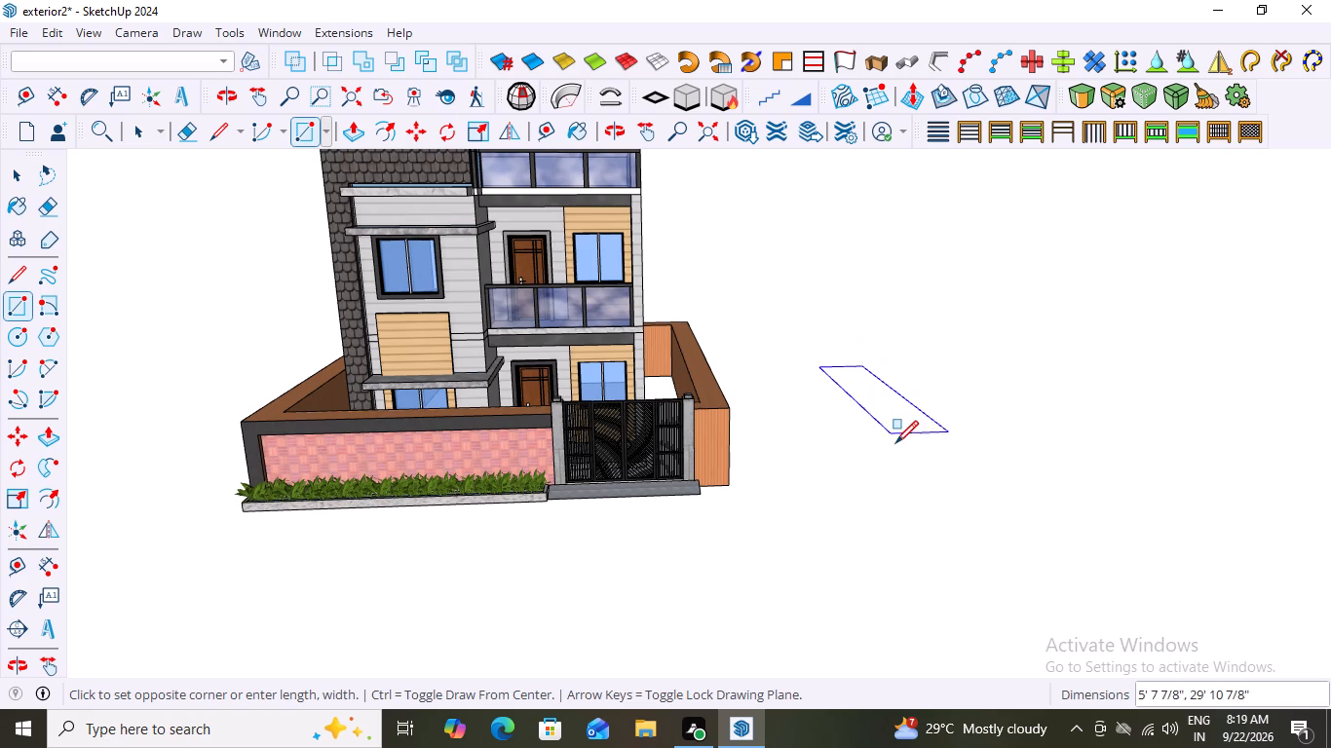
{"action": "left_click", "coordinate": [1054, 415]}
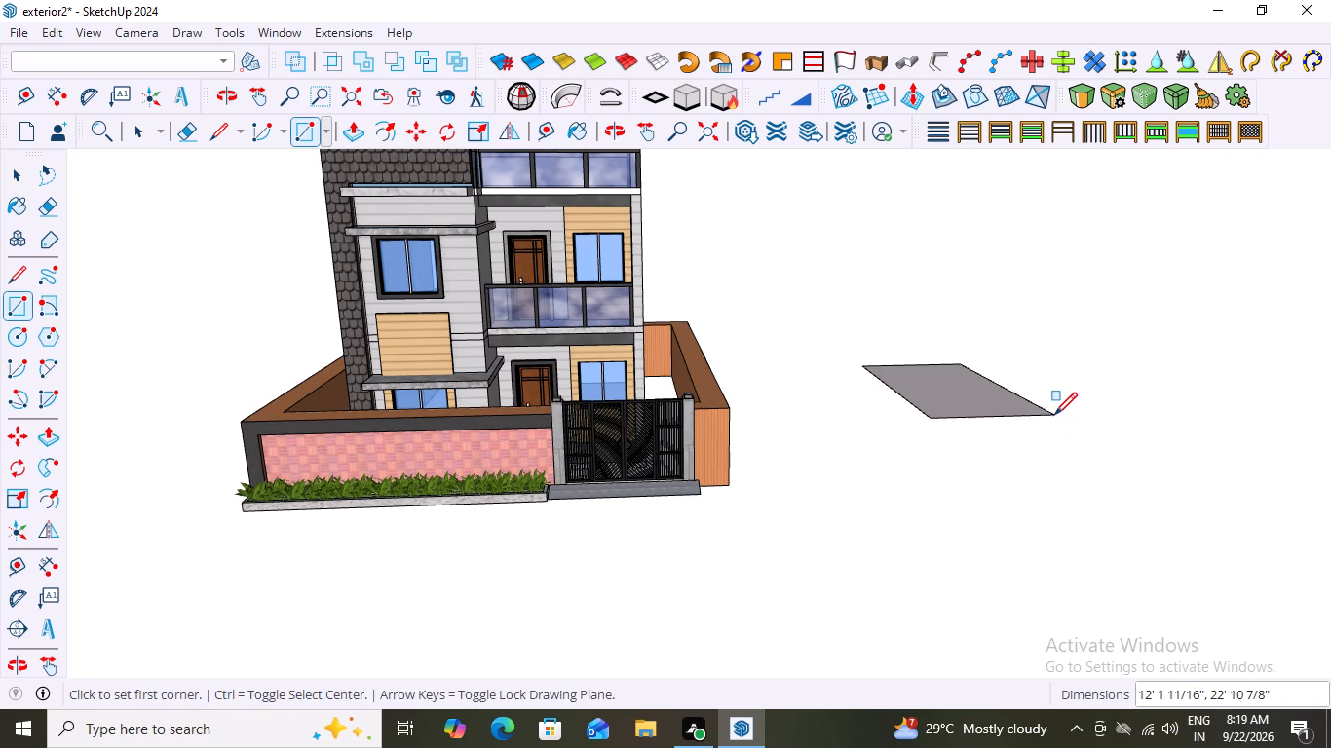
{"action": "key", "text": "space"}
Push/Pull the rectangle beside the house upward into a low solid box.
{"action": "double_click", "coordinate": [953, 385]}
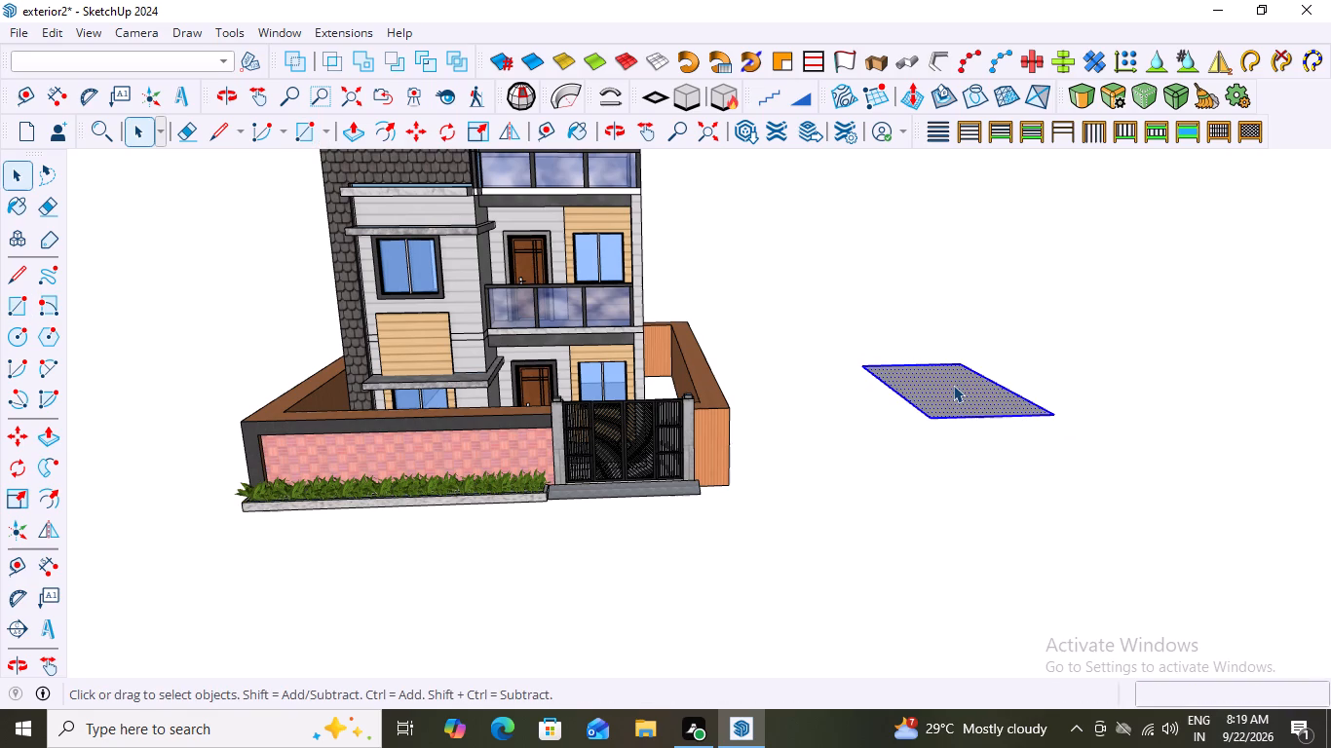
{"action": "key", "text": "p"}
{"action": "left_click", "coordinate": [953, 385]}
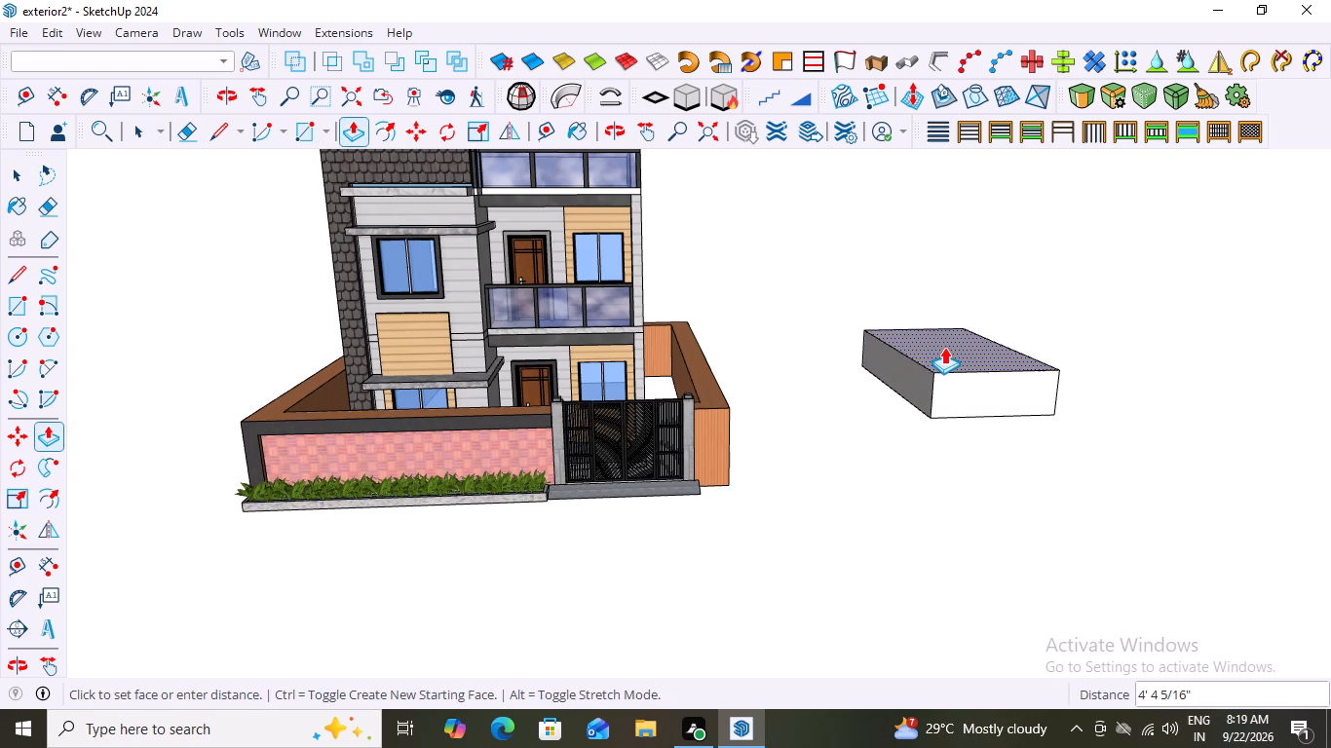
{"action": "left_click", "coordinate": [944, 352]}
{"action": "key", "text": "space"}
Group all faces and edges of the low box beside the house.
{"action": "triple_click", "coordinate": [969, 396]}
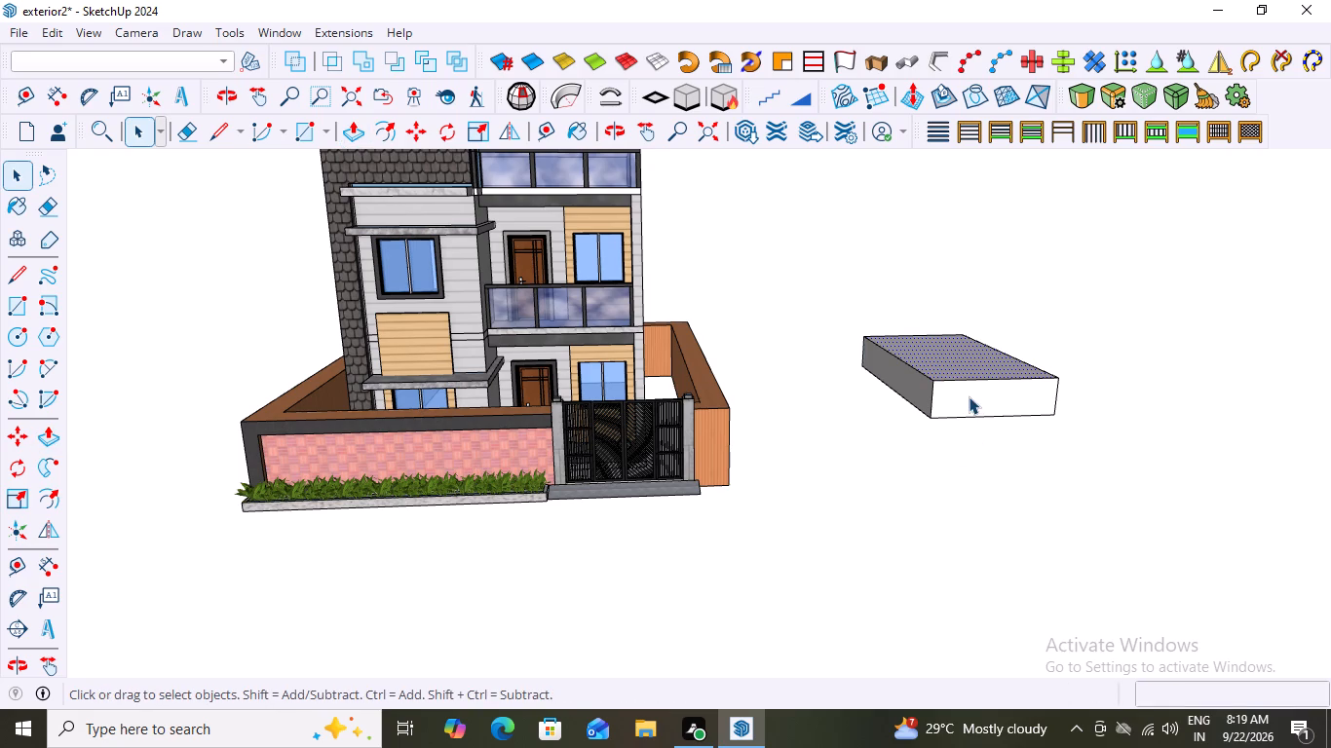
{"action": "right_click", "coordinate": [969, 396]}
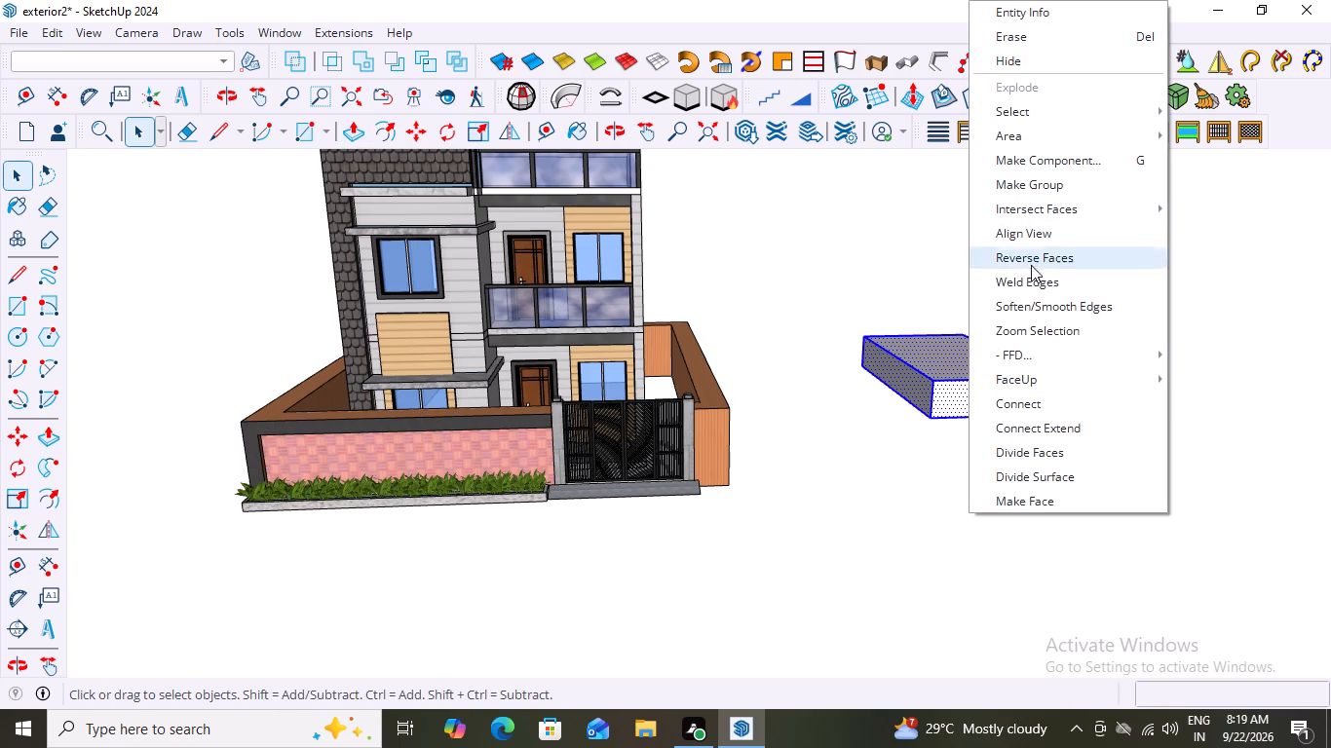
{"action": "left_click", "coordinate": [1002, 183]}
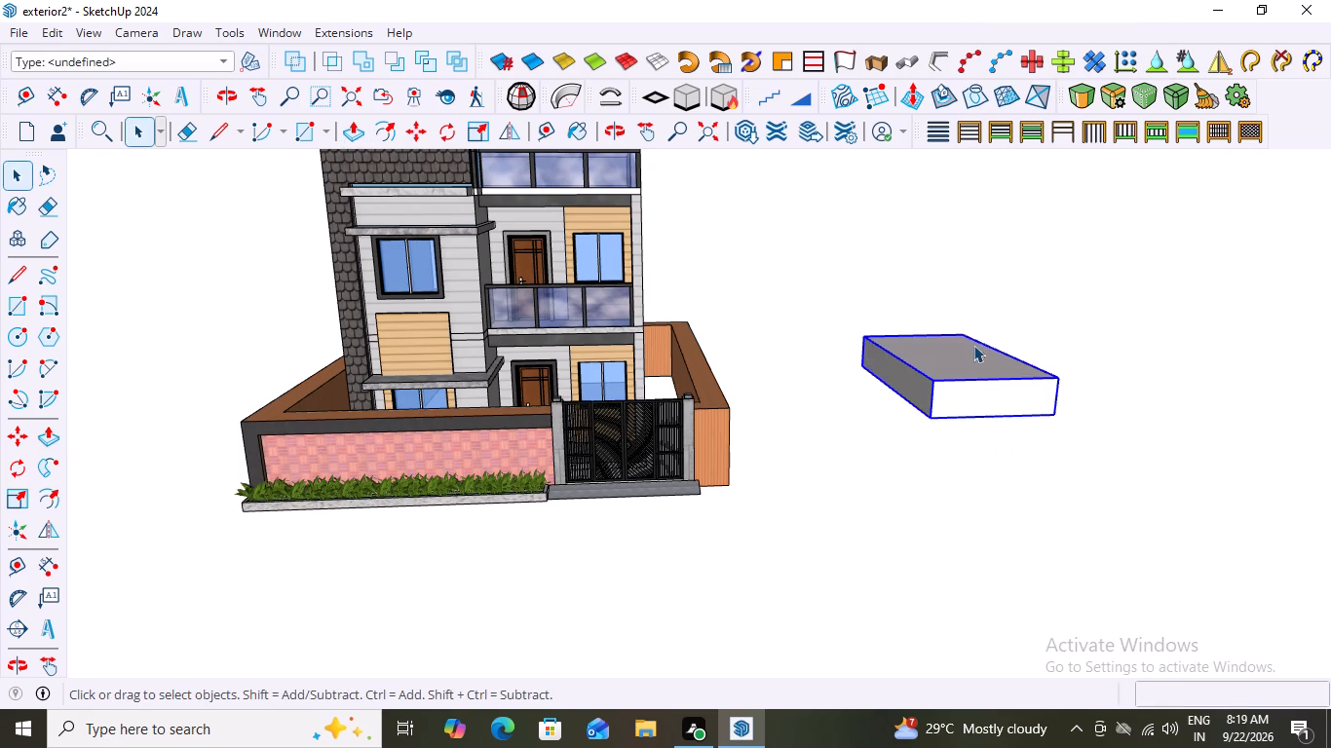
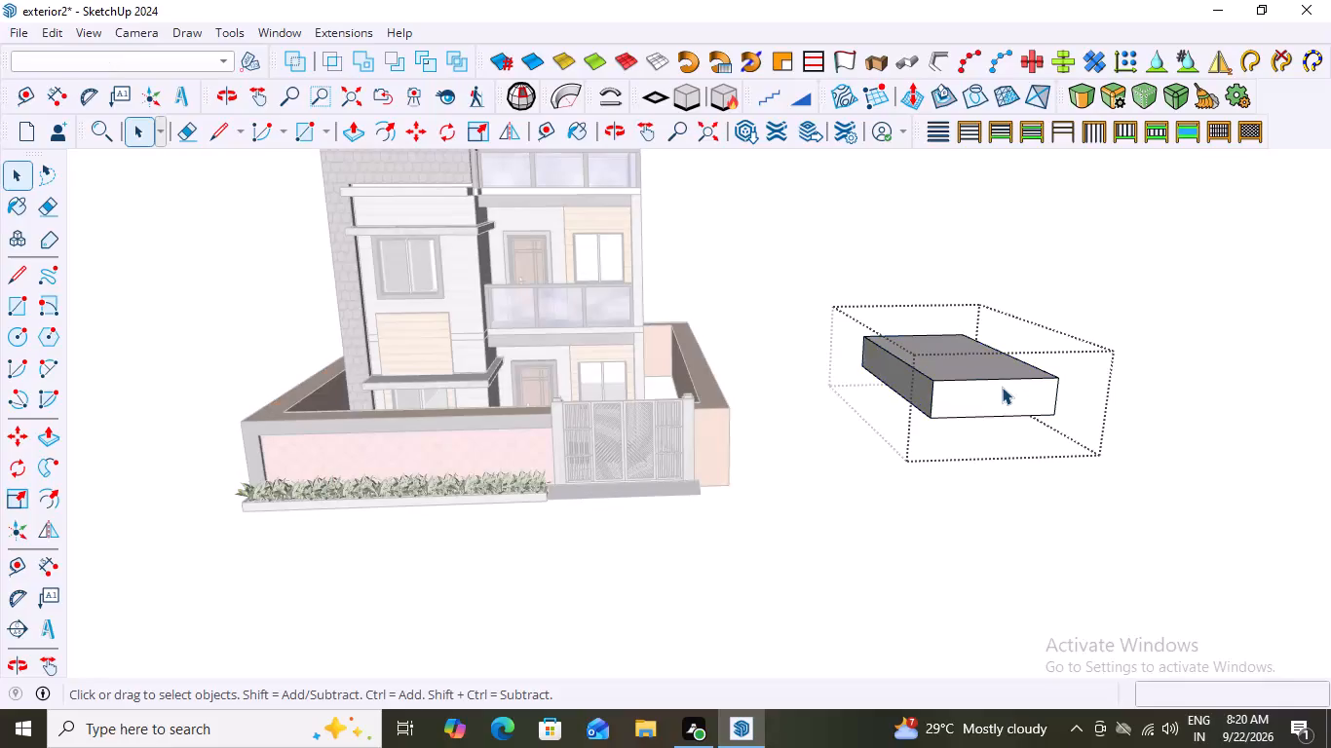
Close the box group beside the house and delete the whole group.
{"action": "key", "text": "Escape"}
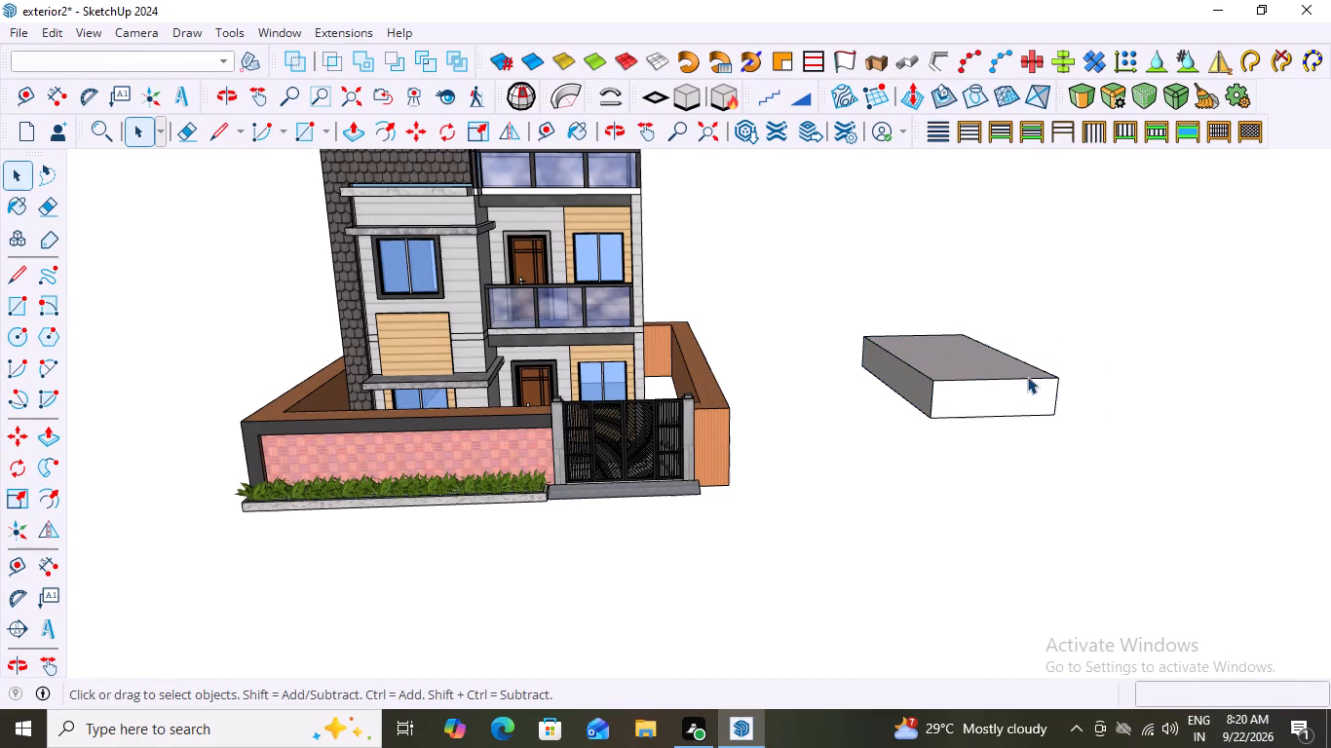
{"action": "left_click", "coordinate": [1020, 379]}
{"action": "key", "text": "Delete"}
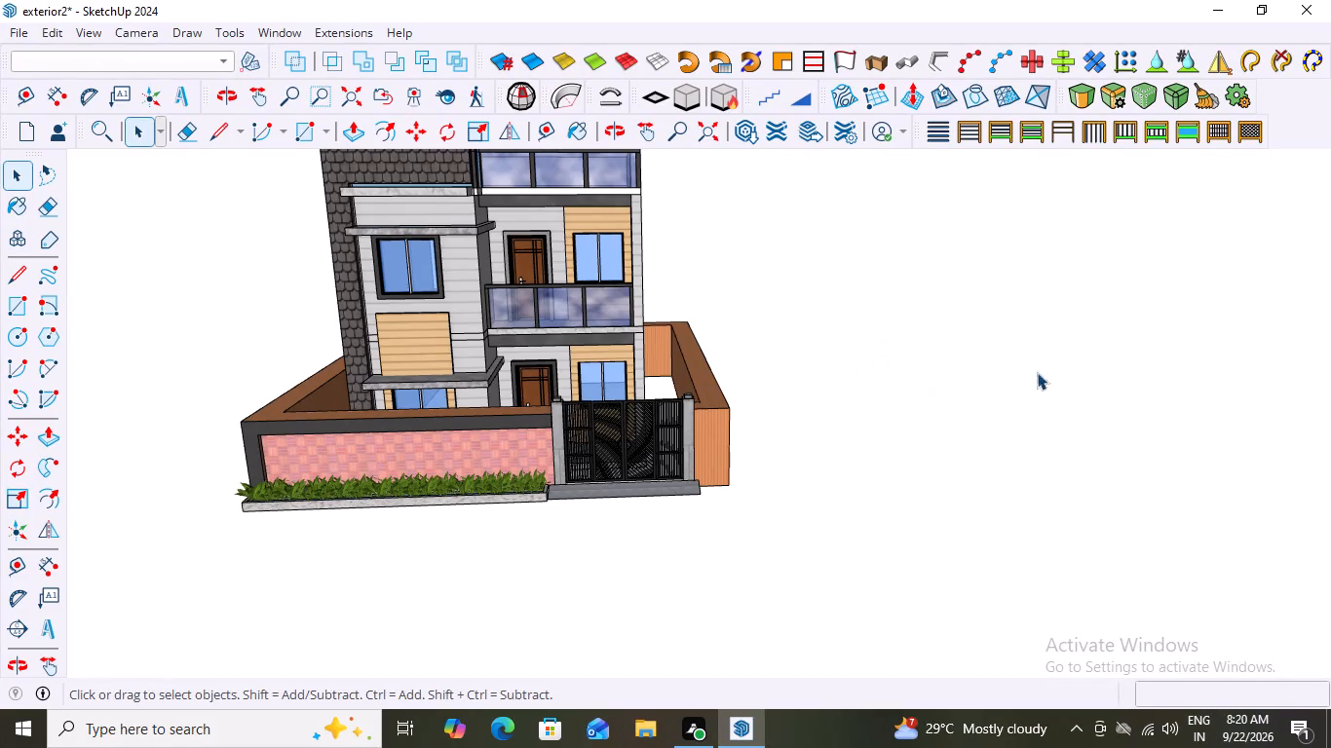
Examine the house exterior, boundary wall and gate from the front, from above and from both sides.
{"action": "scroll", "coordinate": [909, 415], "scroll_direction": "down", "scroll_amount": 4}
{"action": "middle_click_drag", "start_coordinate": [727, 343], "coordinate": [721, 271]}
{"action": "scroll", "coordinate": [690, 345], "scroll_direction": "up", "scroll_amount": 1}
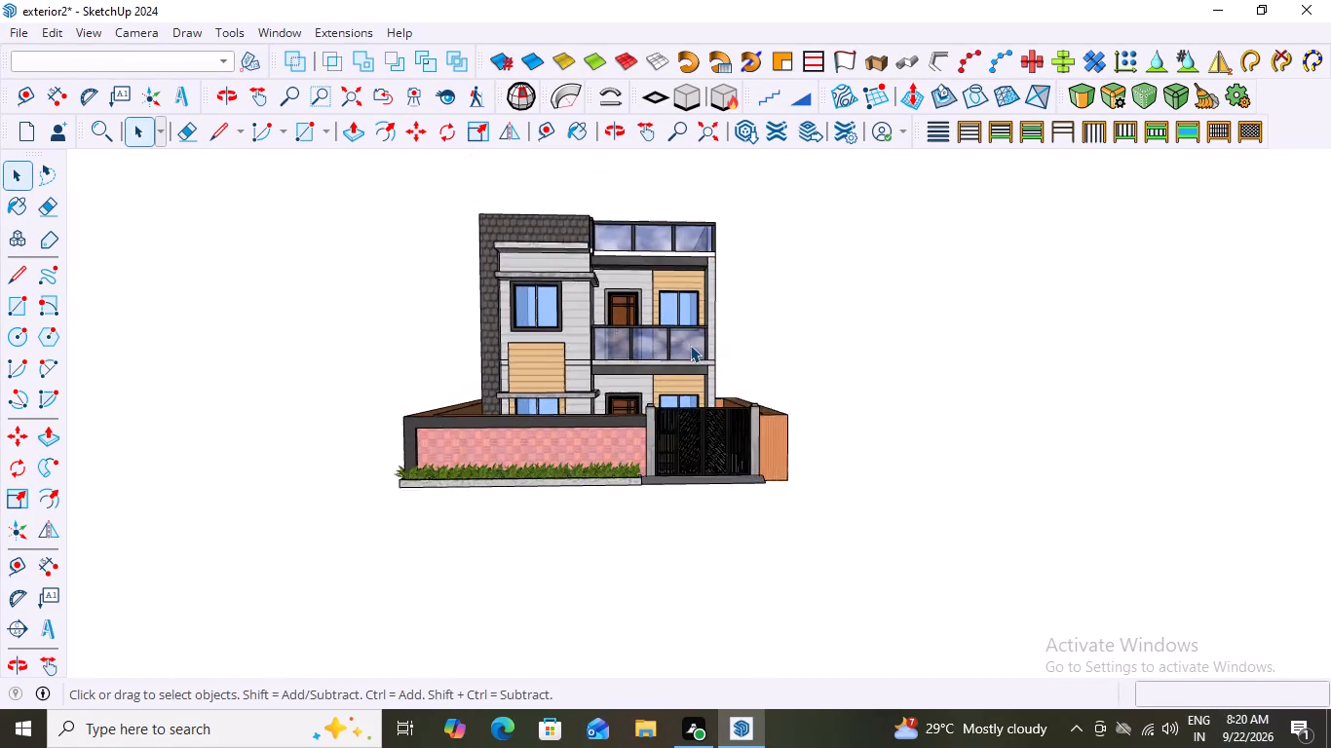
{"action": "scroll", "coordinate": [690, 345], "scroll_direction": "up", "scroll_amount": 3}
{"action": "scroll", "coordinate": [690, 345], "scroll_direction": "down", "scroll_amount": 2}
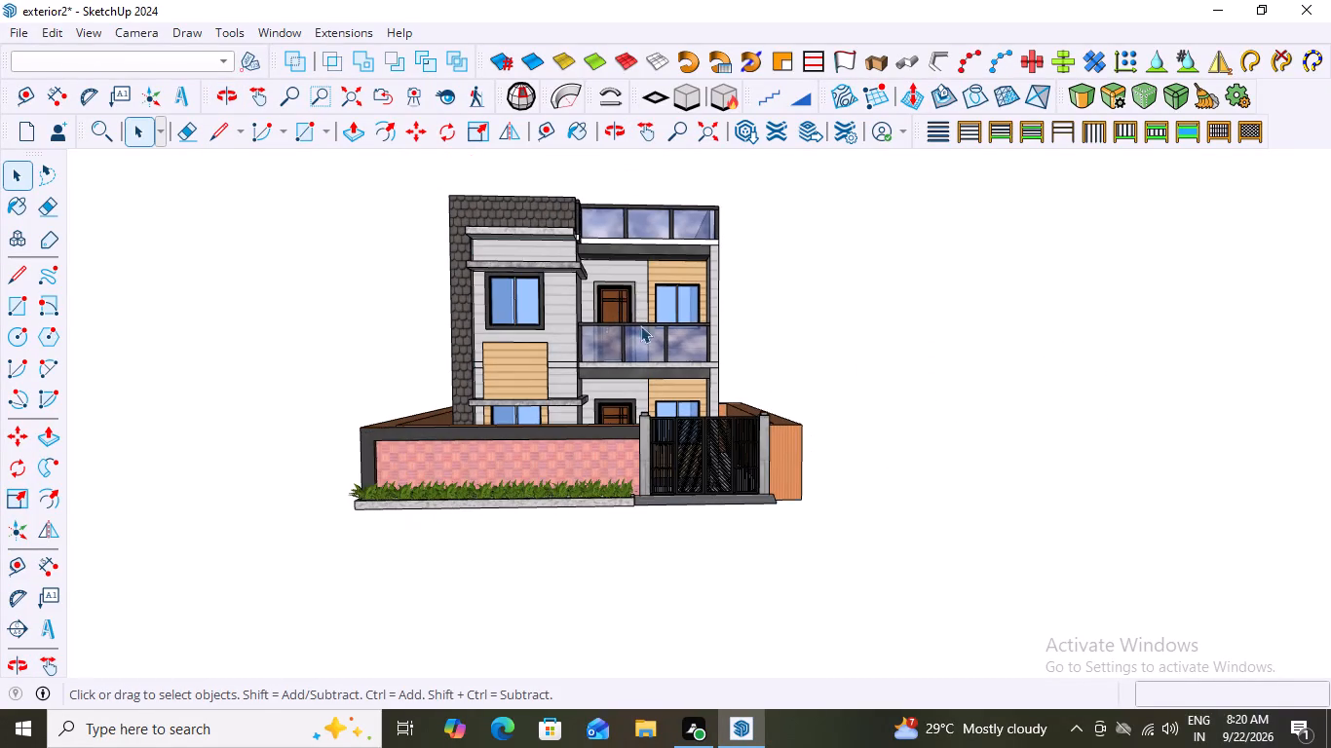
{"action": "scroll", "coordinate": [638, 249], "scroll_direction": "up", "scroll_amount": 2}
{"action": "middle_click_drag", "start_coordinate": [856, 270], "coordinate": [812, 385]}
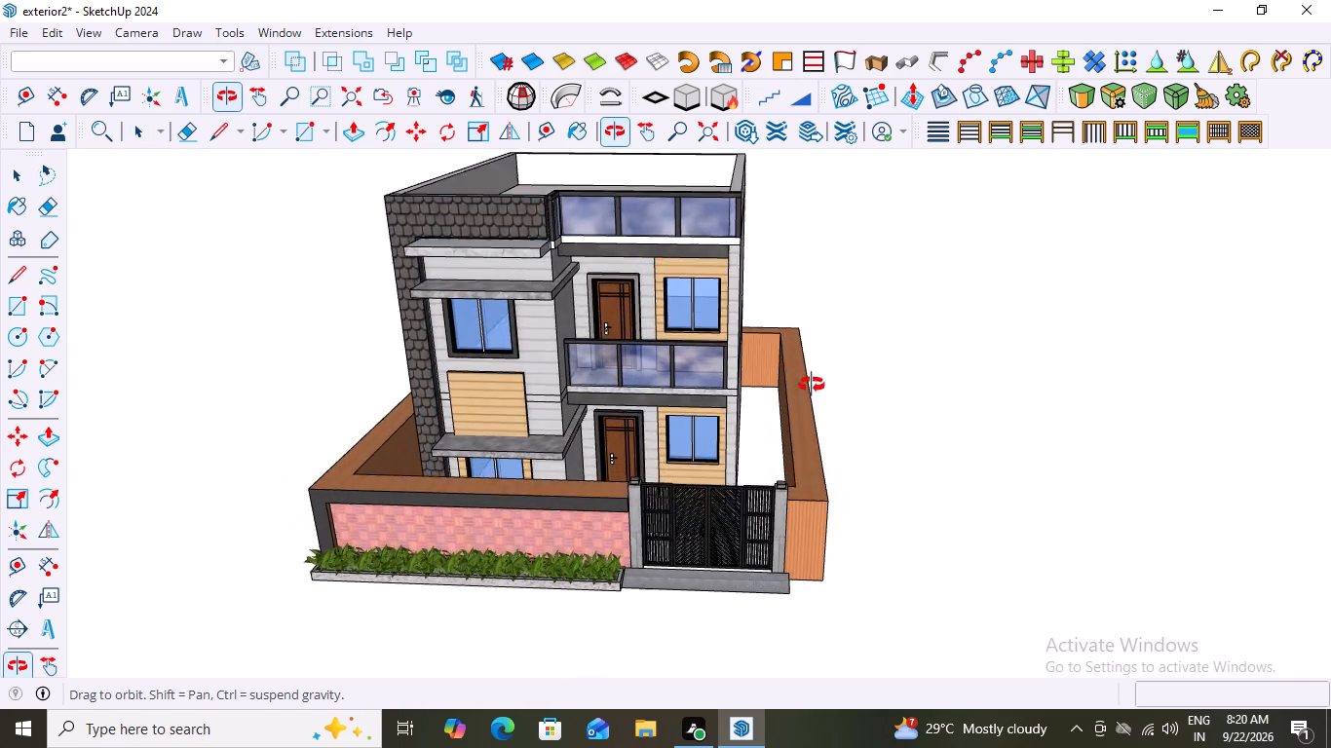
{"action": "middle_click_drag", "start_coordinate": [812, 385], "coordinate": [948, 431]}
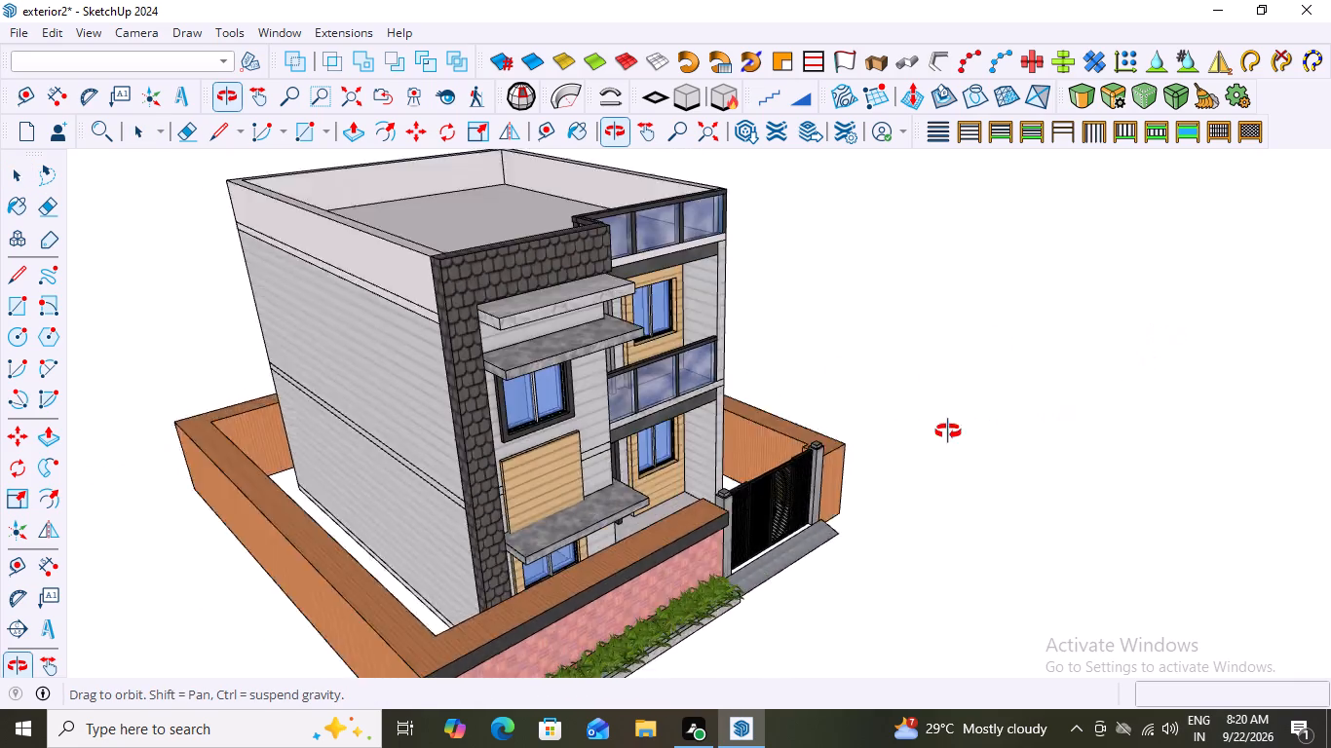
{"action": "middle_click_drag", "start_coordinate": [948, 431], "coordinate": [857, 320]}
{"action": "scroll", "coordinate": [857, 320], "scroll_direction": "up", "scroll_amount": 1}
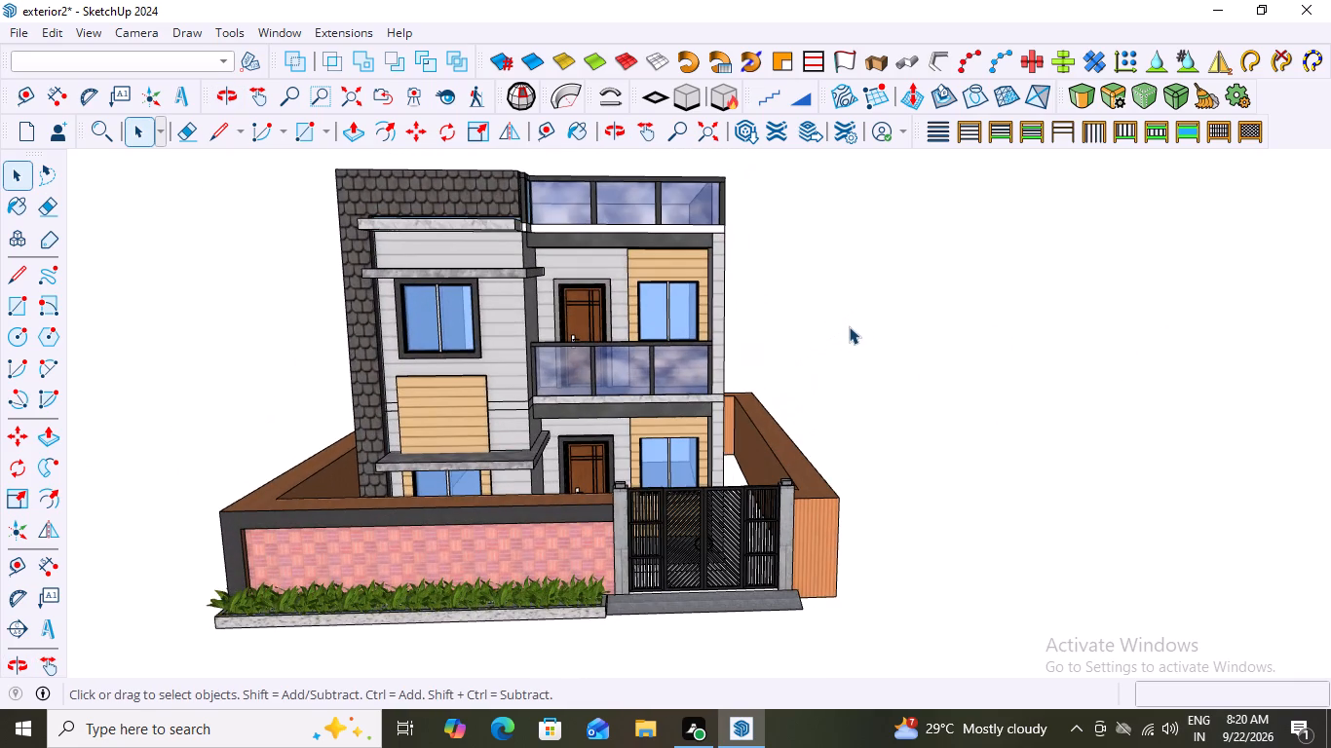
{"action": "scroll", "coordinate": [710, 320], "scroll_direction": "down", "scroll_amount": 2}
{"action": "scroll", "coordinate": [789, 320], "scroll_direction": "up", "scroll_amount": 2}
{"action": "middle_click_drag", "start_coordinate": [791, 318], "coordinate": [838, 307]}
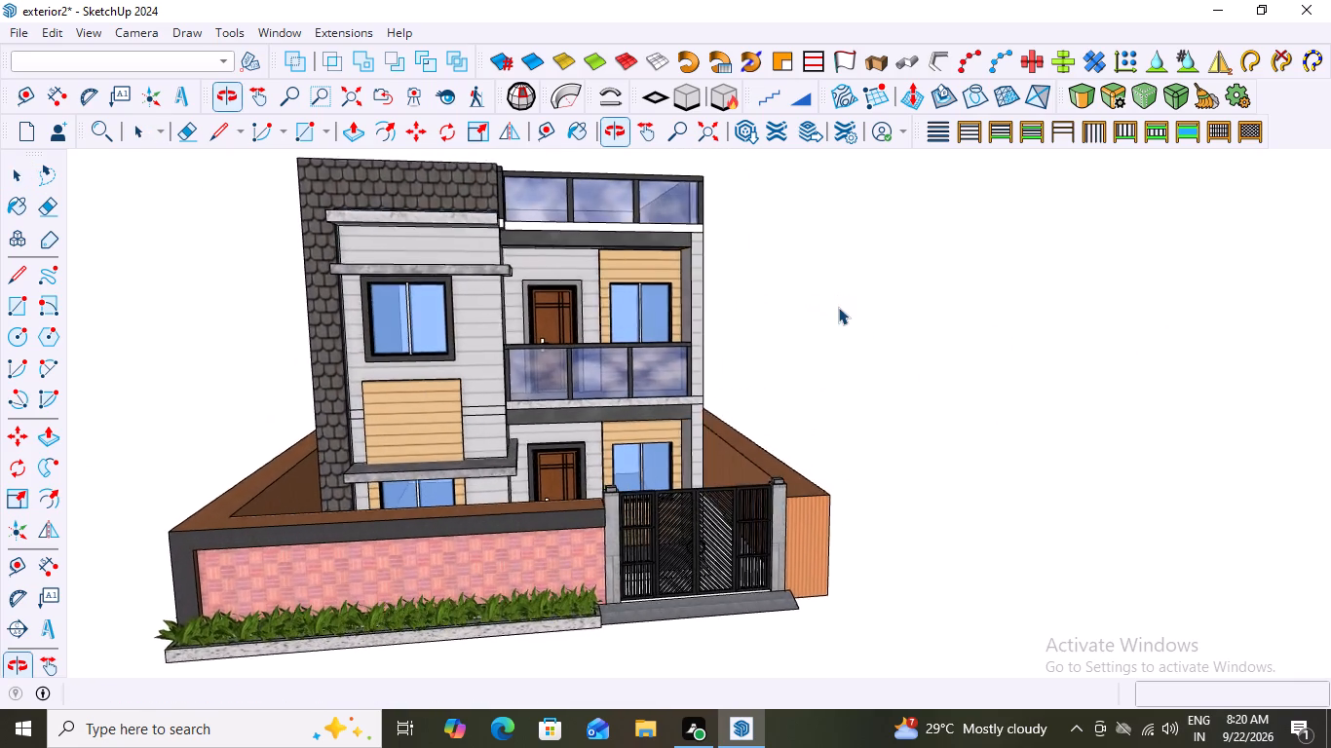
{"action": "scroll", "coordinate": [838, 307], "scroll_direction": "down", "scroll_amount": 6}
{"action": "middle_click_drag", "start_coordinate": [871, 345], "coordinate": [627, 380]}
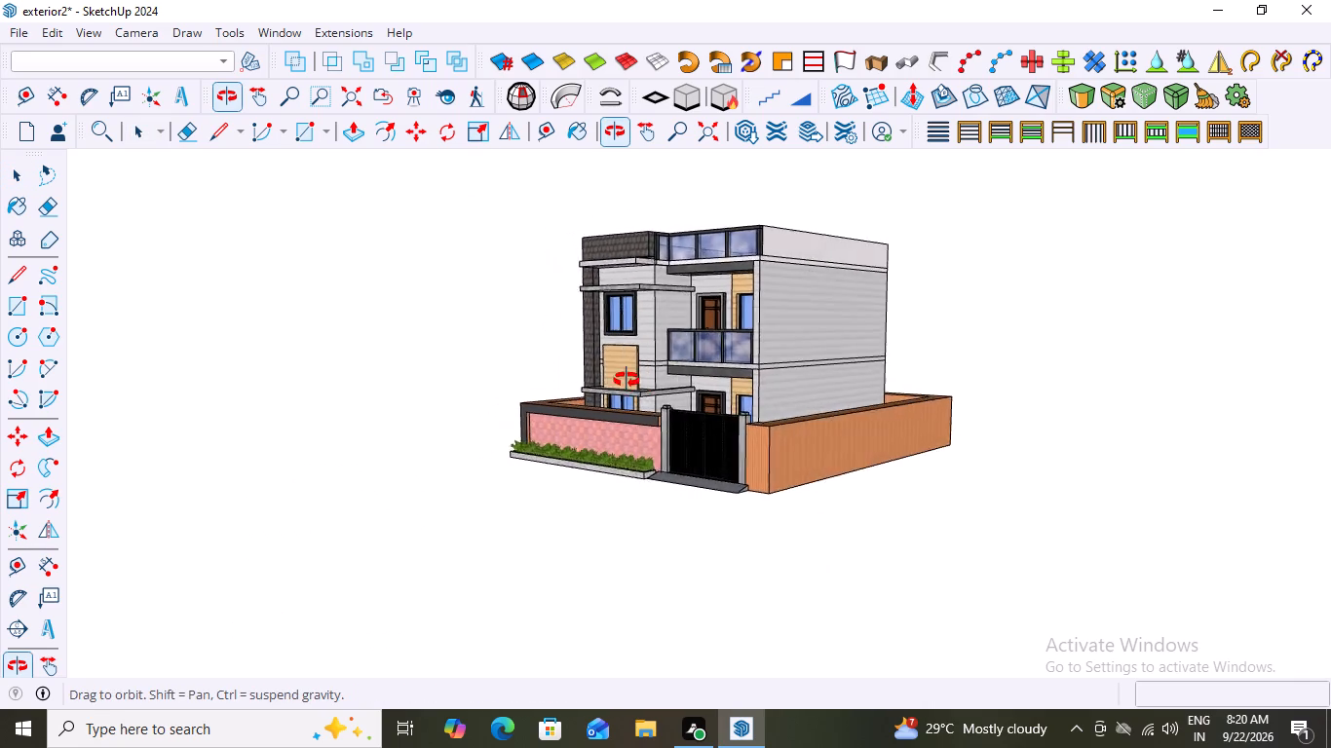
{"action": "middle_click_drag", "start_coordinate": [627, 380], "coordinate": [825, 283]}
{"action": "scroll", "coordinate": [824, 283], "scroll_direction": "up", "scroll_amount": 2}
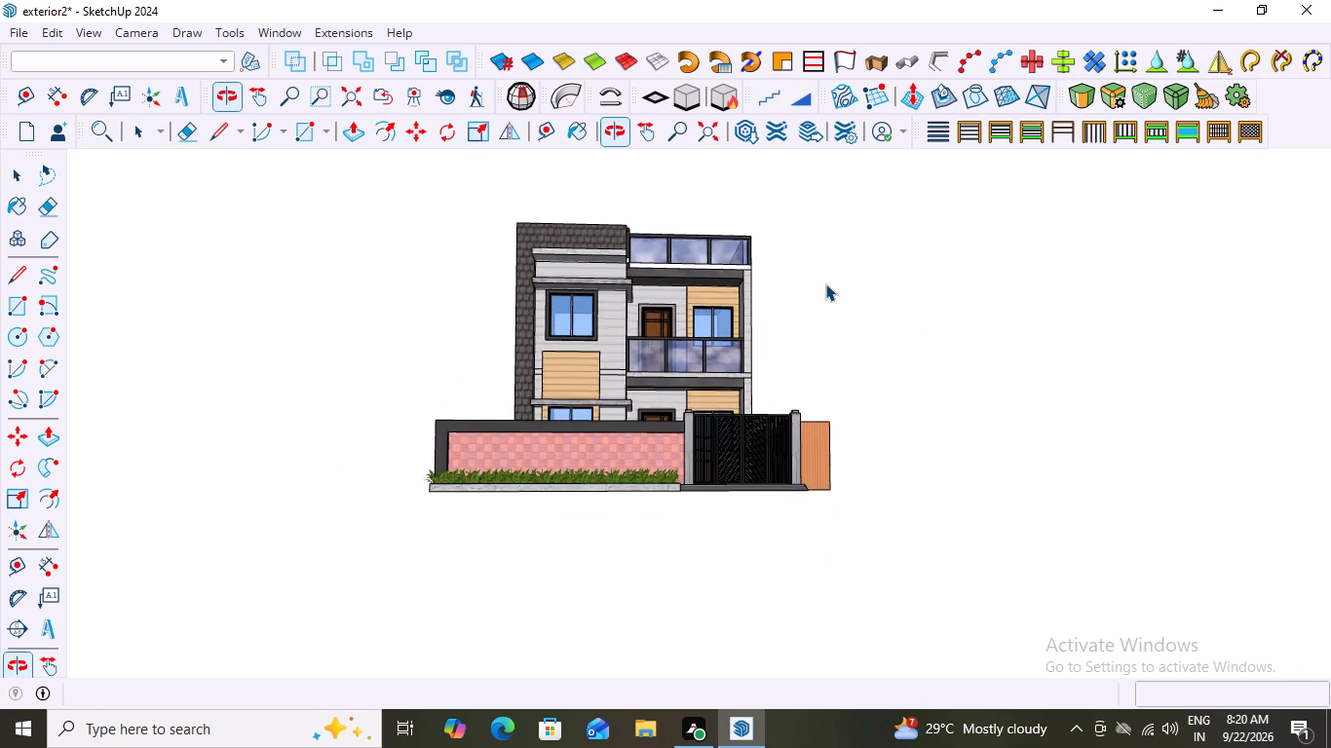
{"action": "scroll", "coordinate": [825, 288], "scroll_direction": "up", "scroll_amount": 4}
{"action": "middle_click_drag", "start_coordinate": [793, 302], "coordinate": [787, 394]}
{"action": "scroll", "coordinate": [788, 393], "scroll_direction": "down", "scroll_amount": 2}
{"action": "middle_click_drag", "start_coordinate": [787, 394], "coordinate": [788, 393]}
{"action": "scroll", "coordinate": [590, 394], "scroll_direction": "up", "scroll_amount": 2}
{"action": "middle_click_drag", "start_coordinate": [409, 310], "coordinate": [396, 256]}
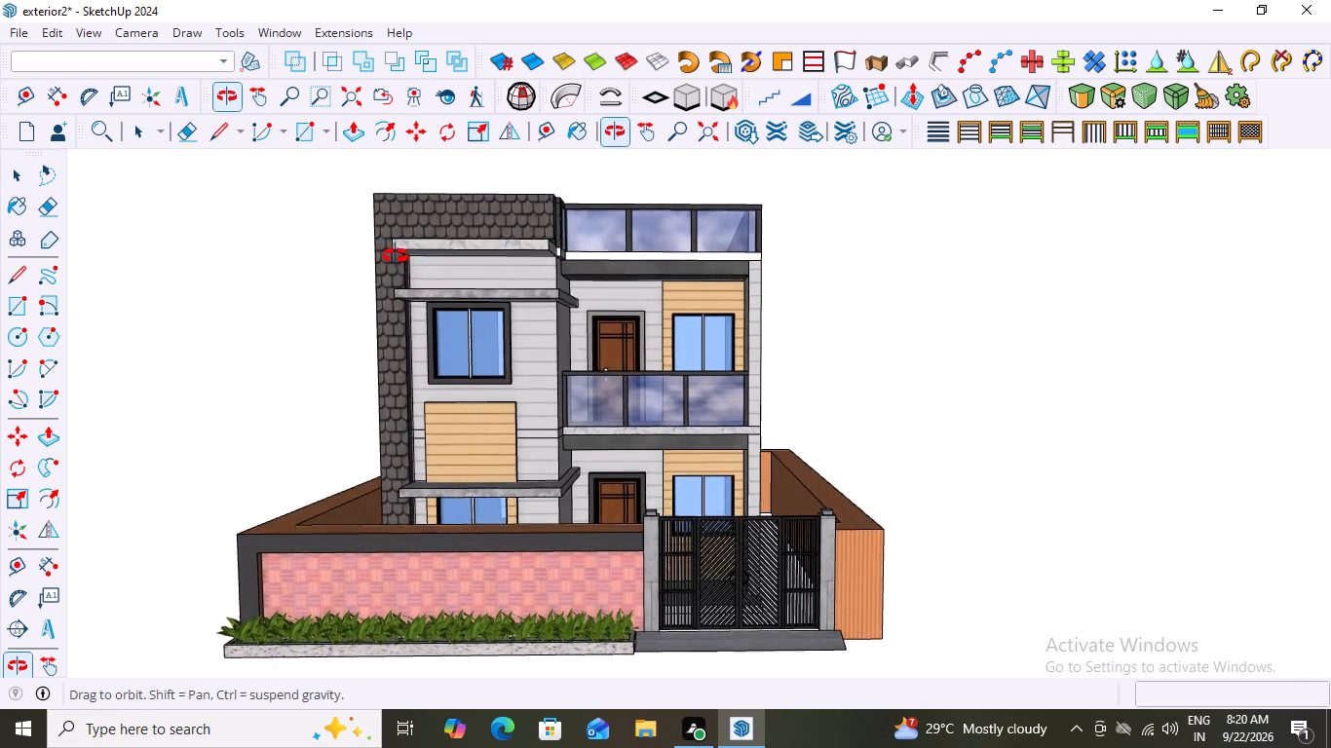
{"action": "middle_click_drag", "start_coordinate": [396, 256], "coordinate": [398, 287]}
{"action": "scroll", "coordinate": [449, 351], "scroll_direction": "up", "scroll_amount": 1}
{"action": "scroll", "coordinate": [449, 351], "scroll_direction": "down", "scroll_amount": 1}
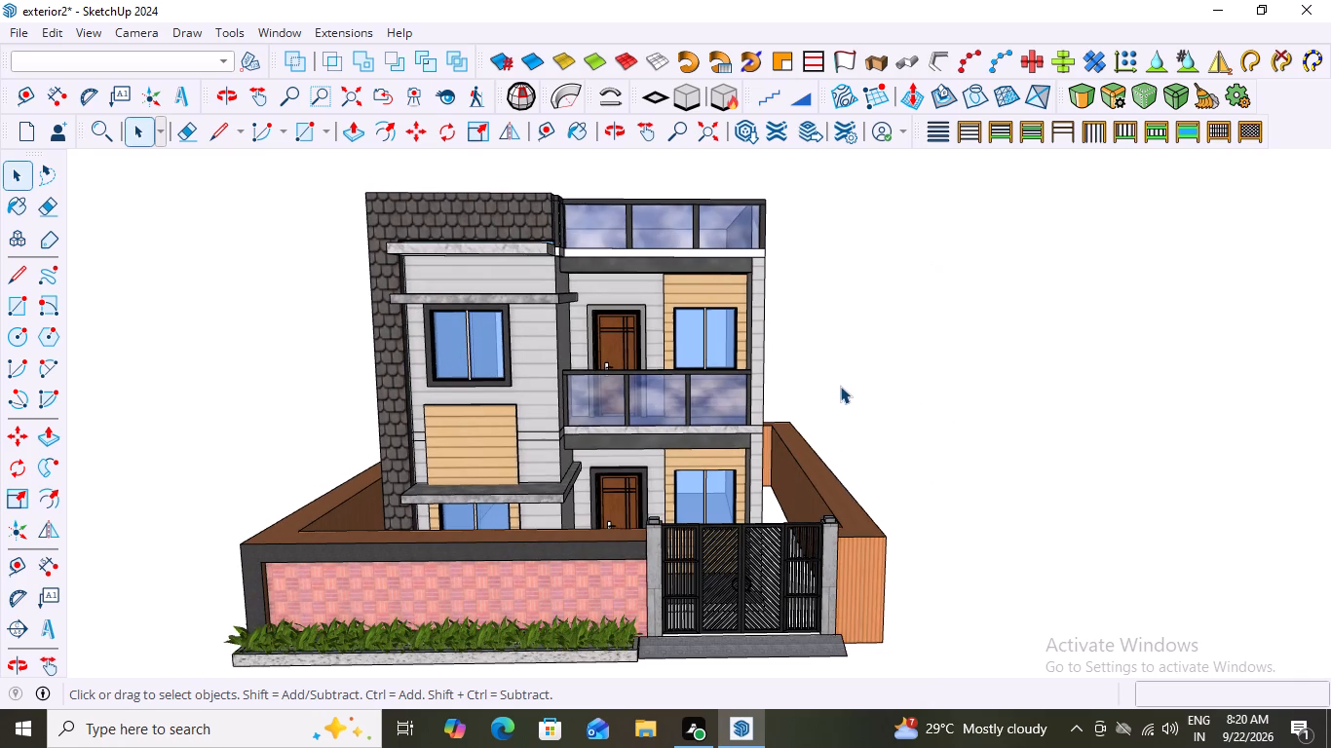
{"action": "scroll", "coordinate": [840, 386], "scroll_direction": "down", "scroll_amount": 1}
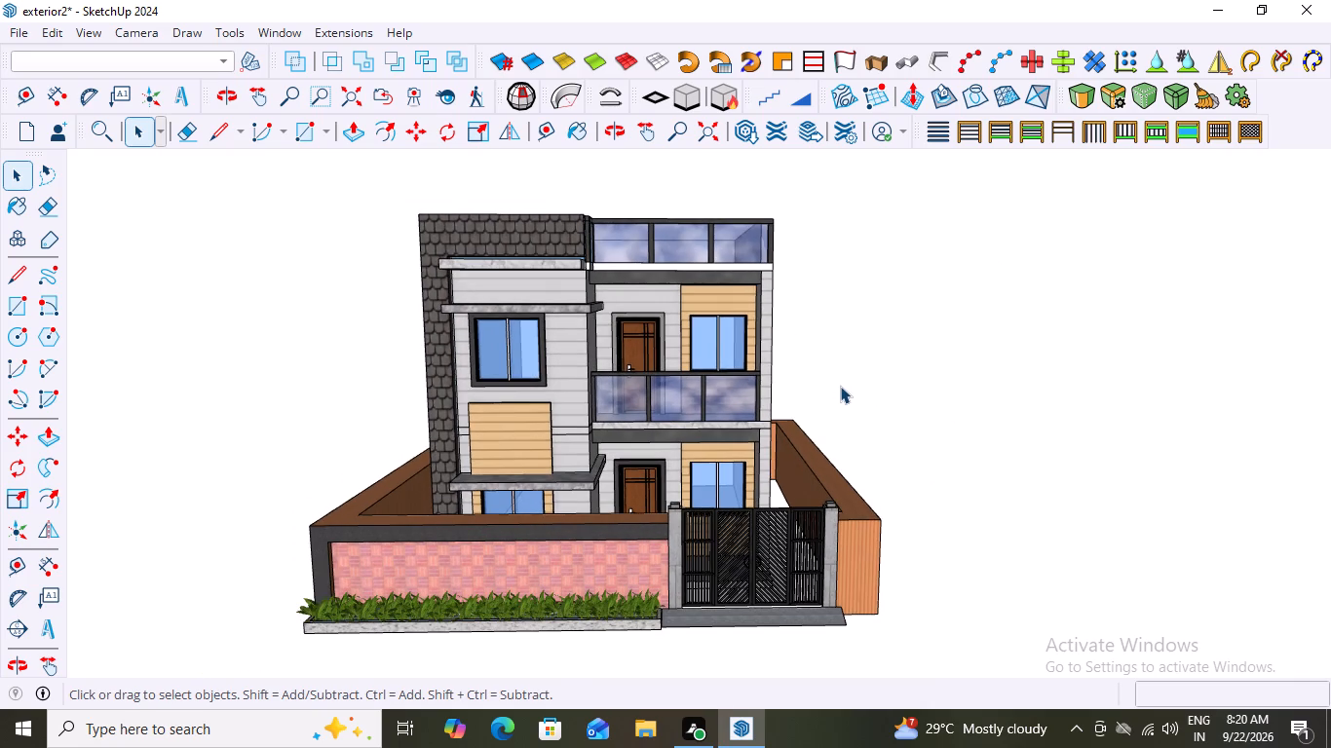